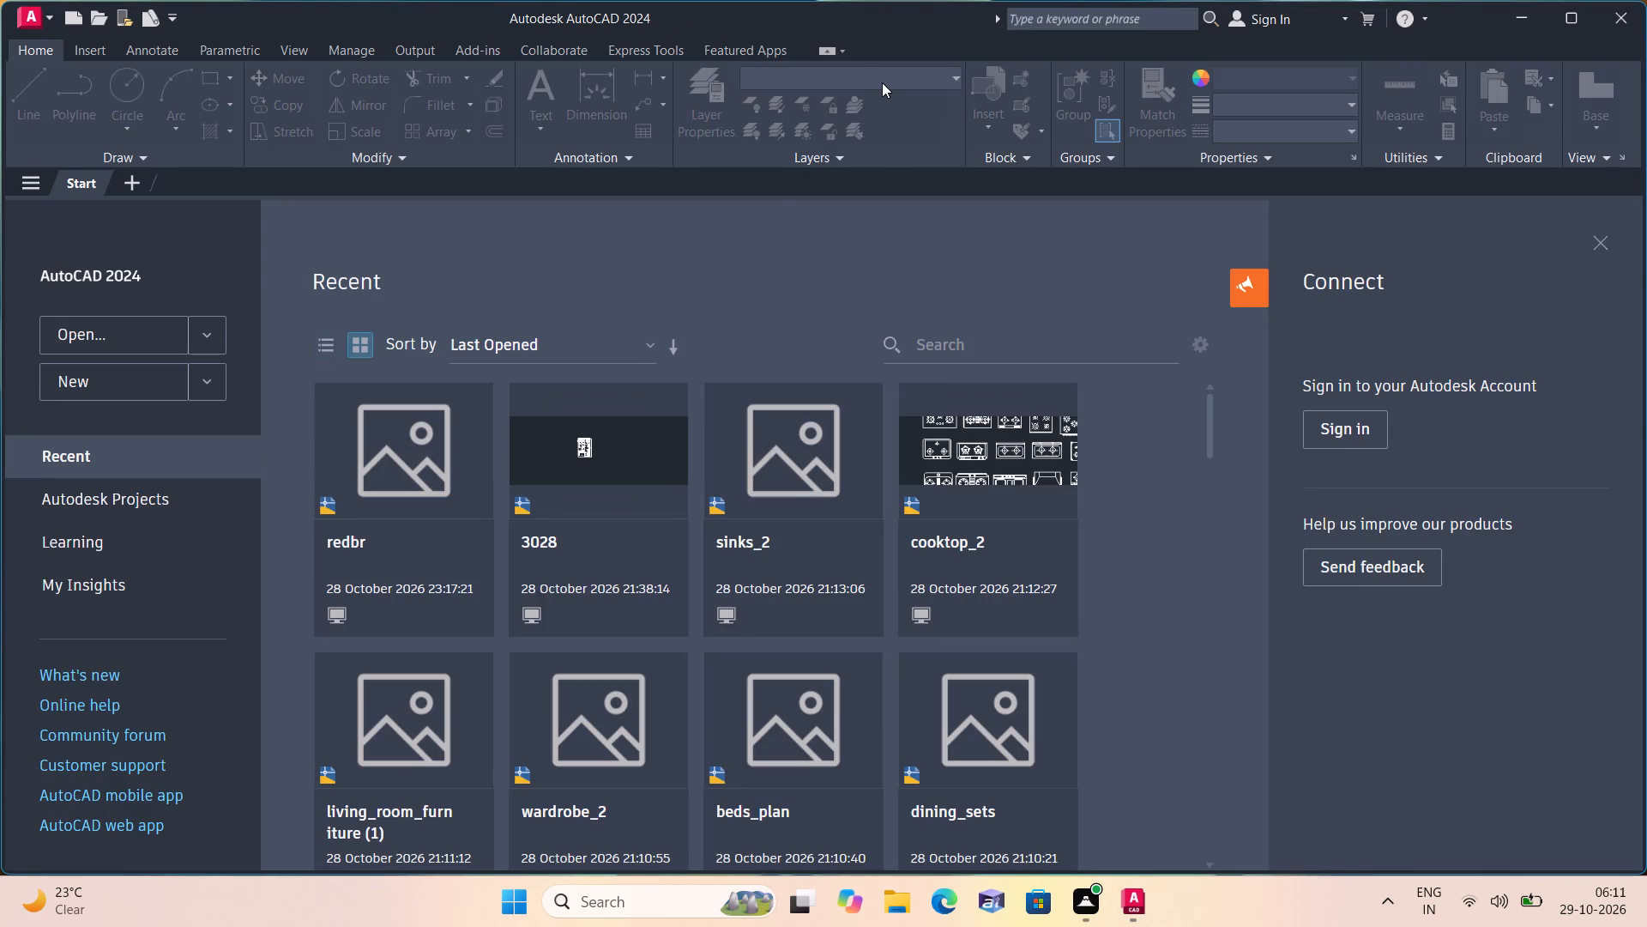
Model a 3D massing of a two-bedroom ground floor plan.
Create a new blank drawing.
{"action": "double_click", "coordinate": [131, 388]}
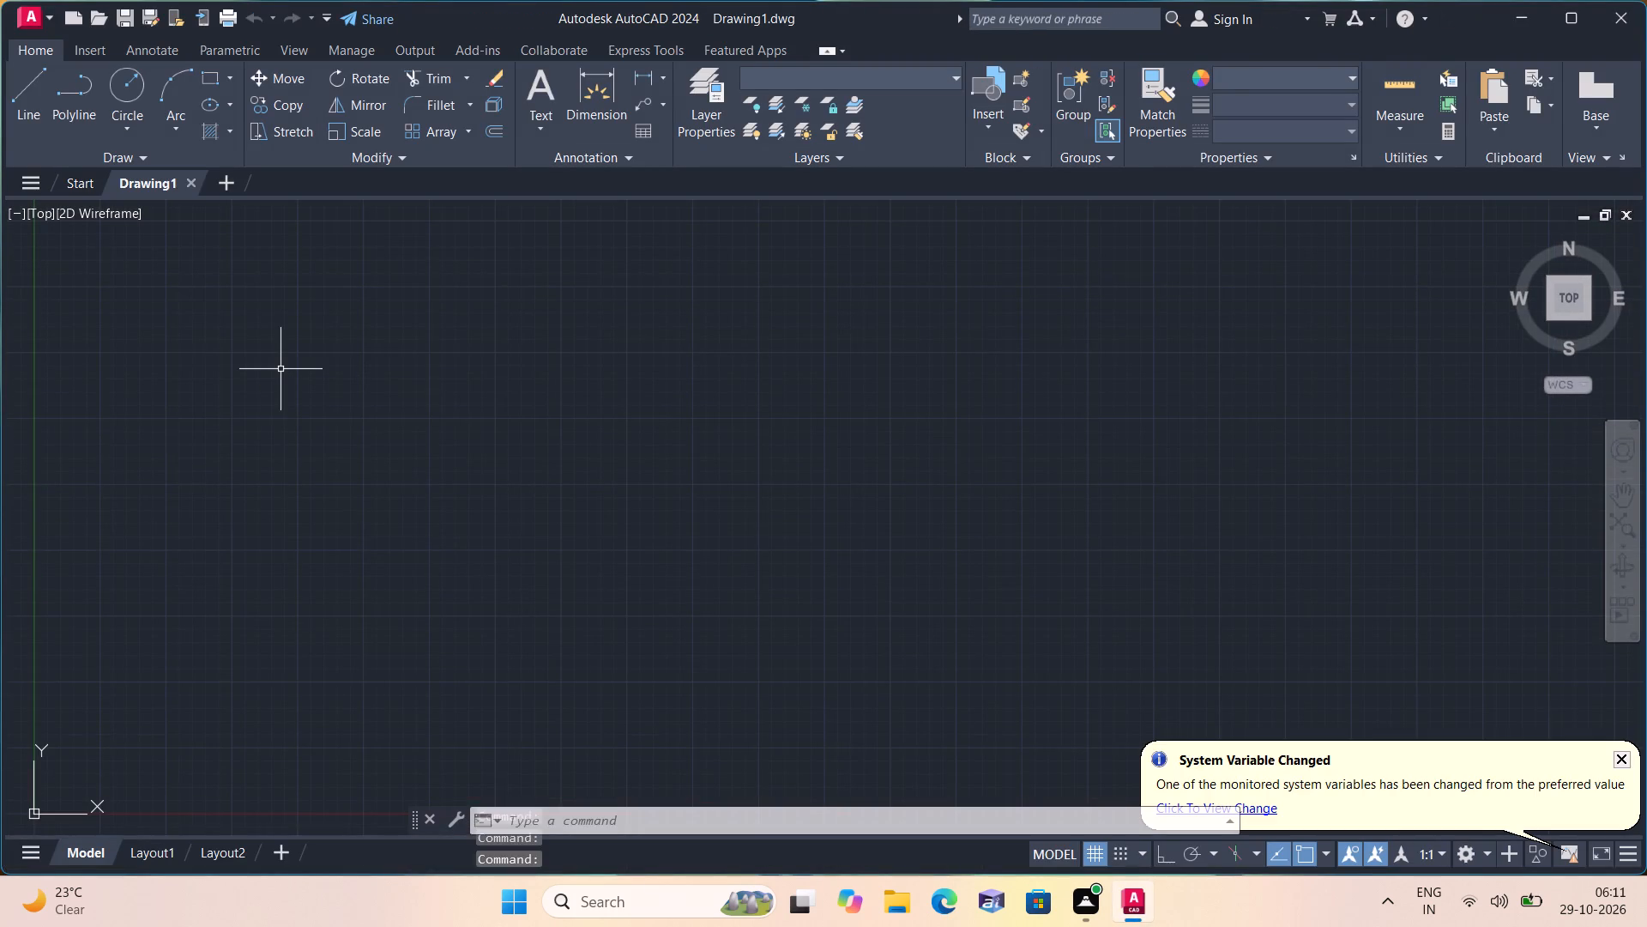
Set the model space limits from 0,0 to 1000,1000.
{"action": "type", "text": "lim"}
{"action": "key", "text": "space"}
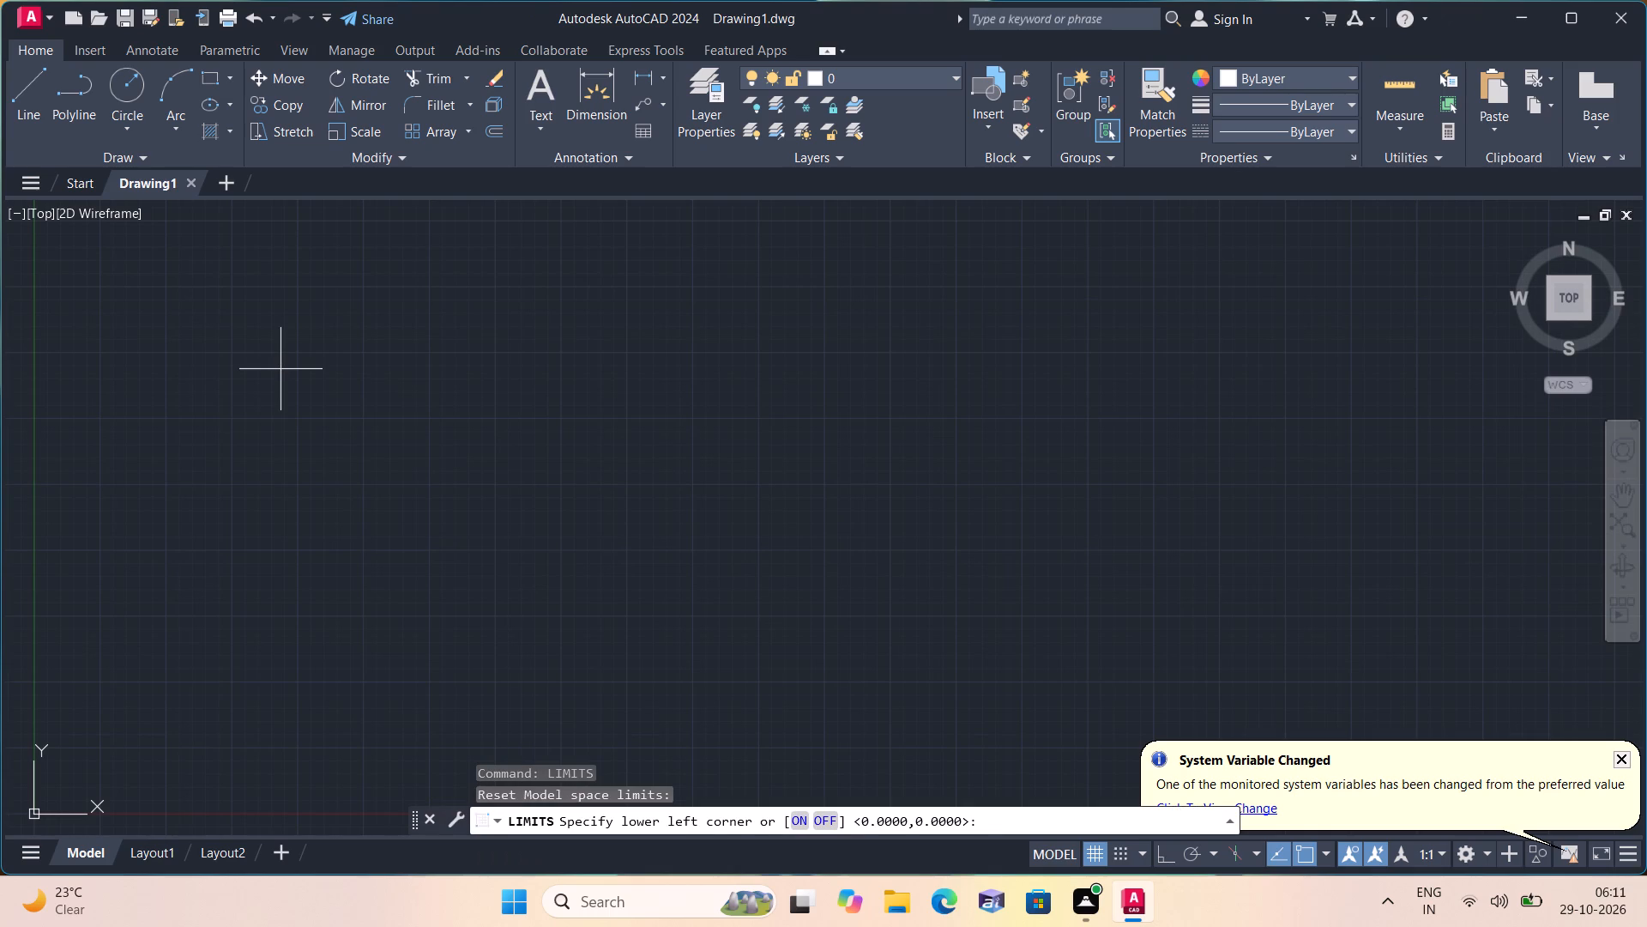
{"action": "type", "text": "0,"}
{"action": "key", "text": "0"}
{"action": "key", "text": "space"}
{"action": "type", "text": "10"}
{"action": "type", "text": "00"}
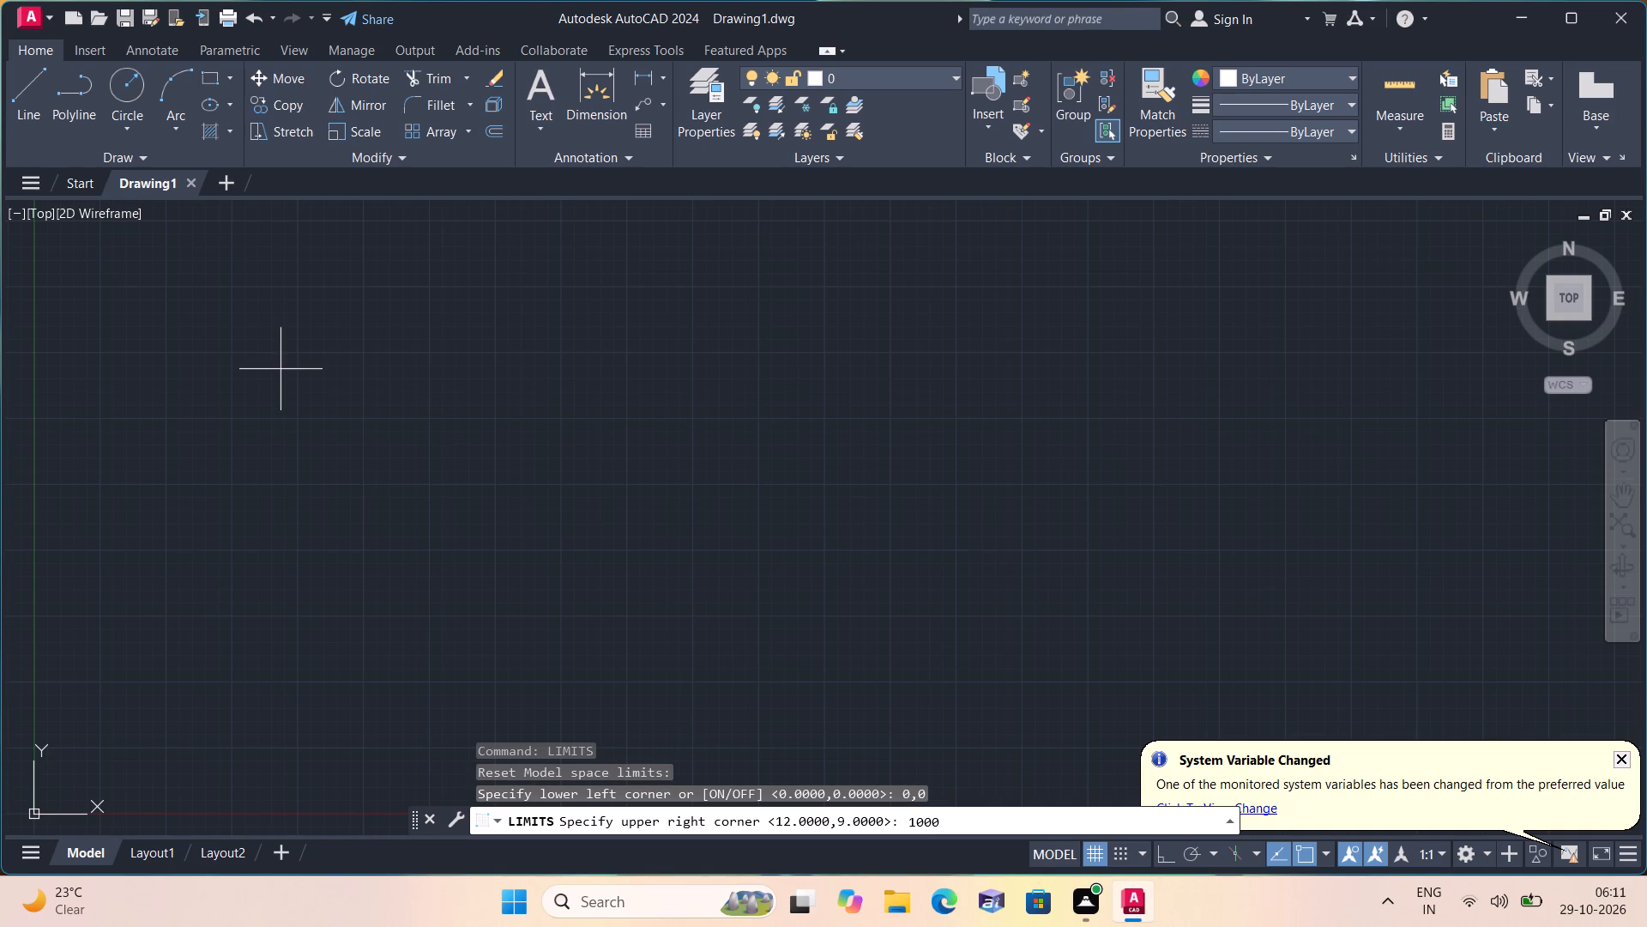
{"action": "key", "text": "comma"}
{"action": "type", "text": "1000 u"}
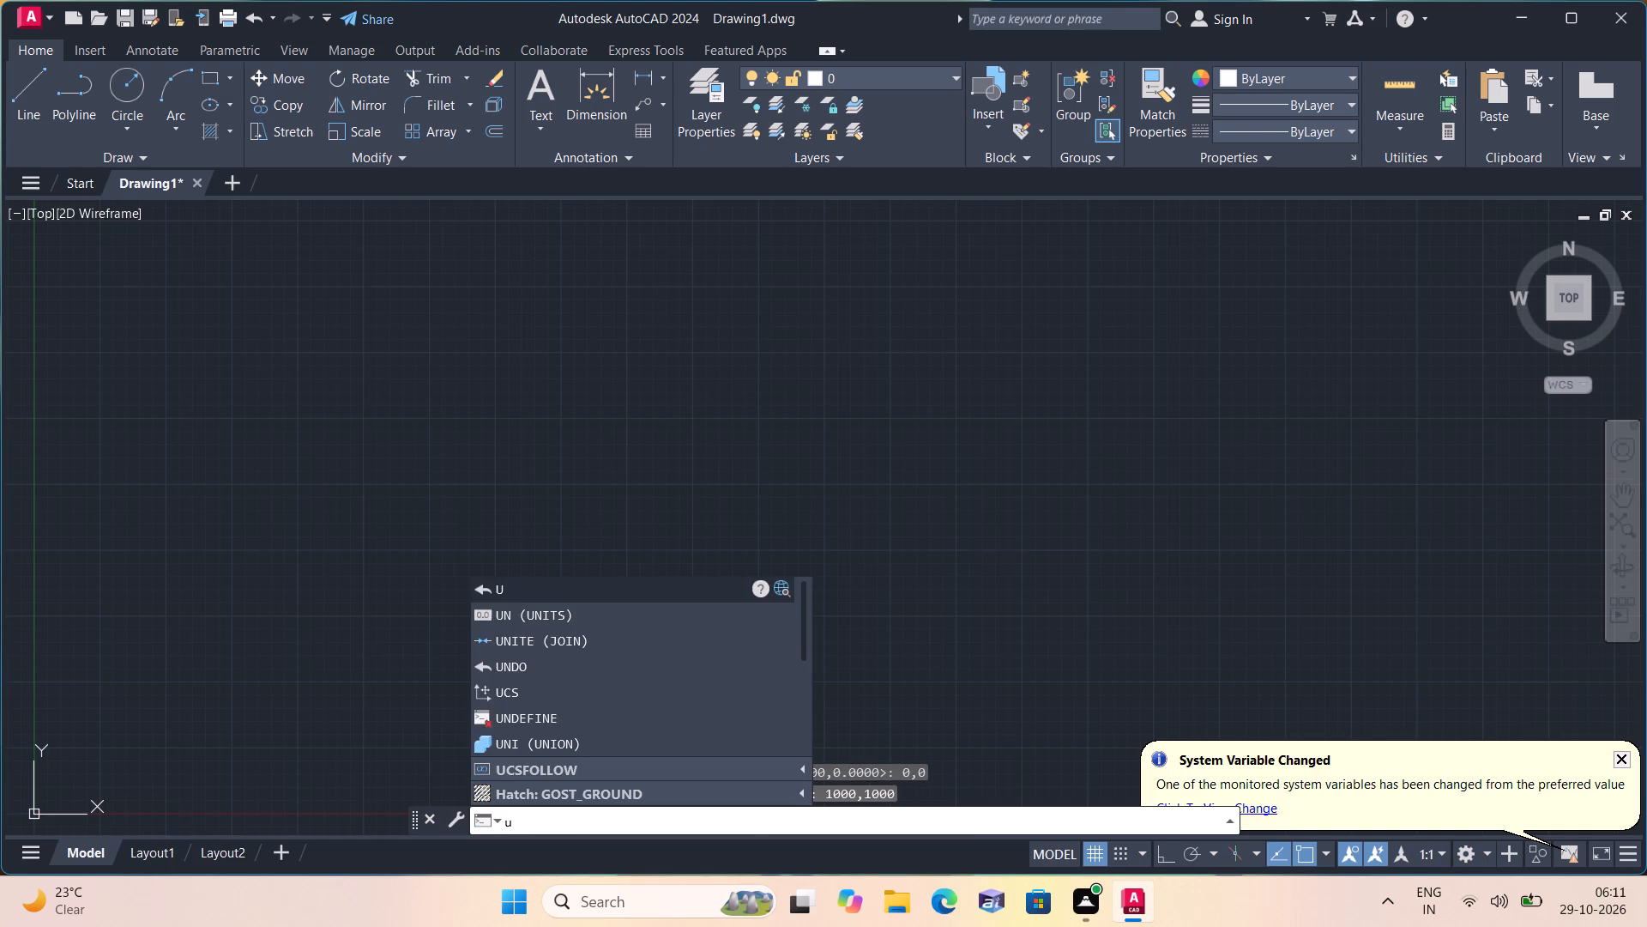
Set the drawing's length units to Engineering with a precision of 0'-0".
{"action": "type", "text": "n"}
{"action": "key", "text": "space"}
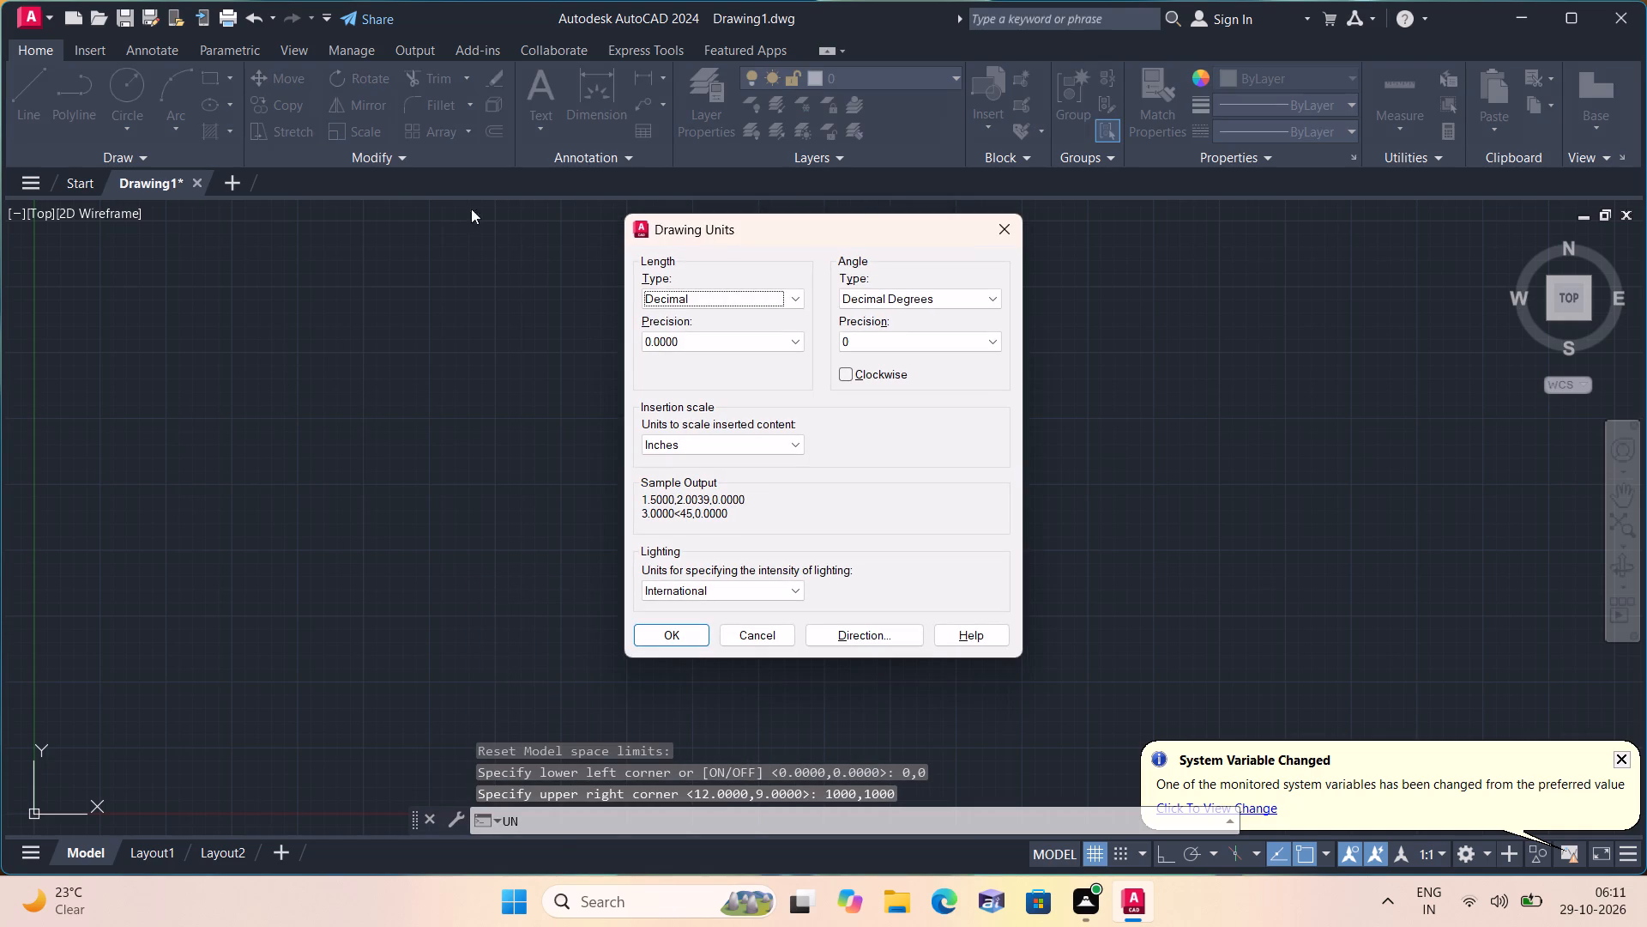
{"action": "left_click", "coordinate": [747, 300]}
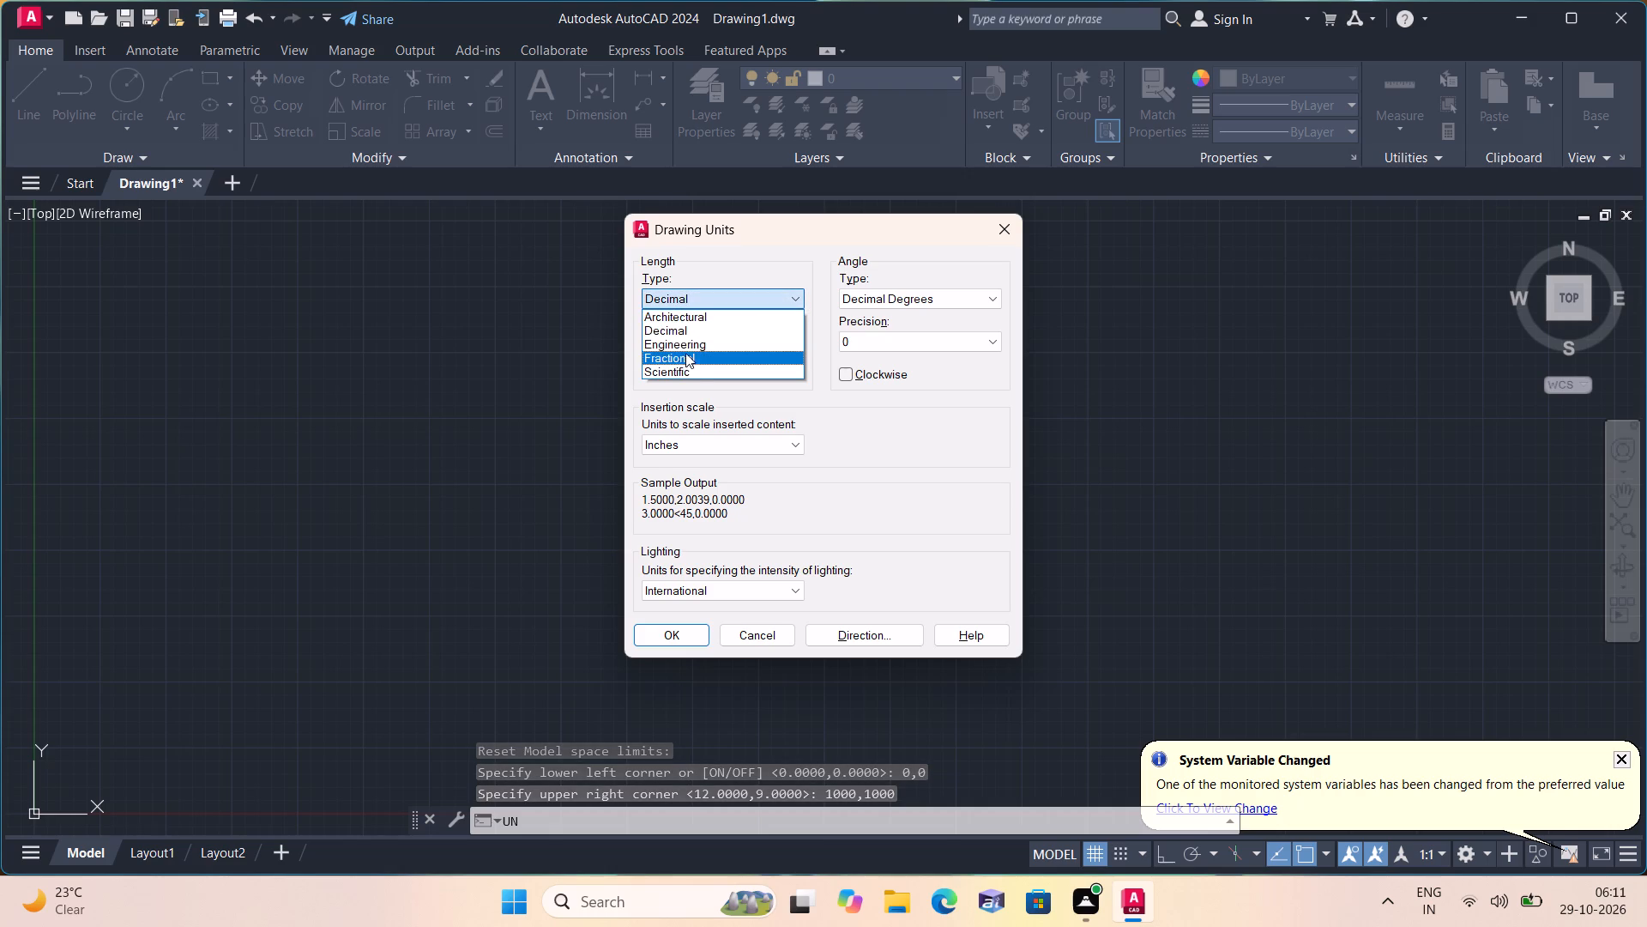
{"action": "left_click", "coordinate": [685, 345]}
{"action": "left_click", "coordinate": [695, 337]}
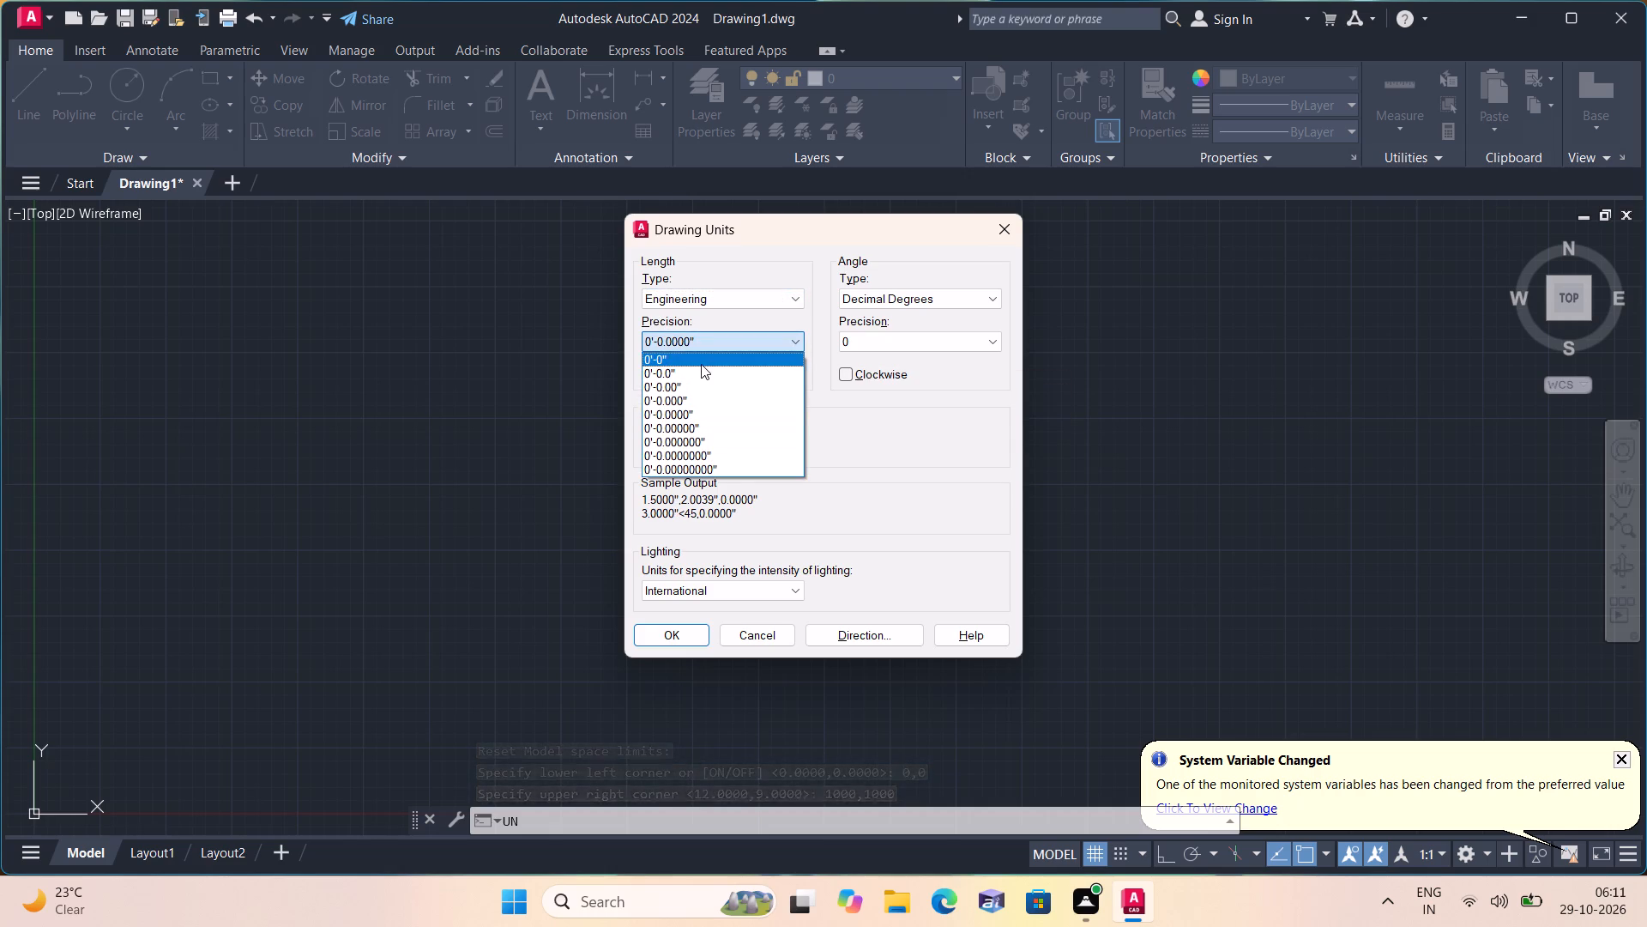
{"action": "left_click", "coordinate": [701, 364]}
{"action": "left_click", "coordinate": [697, 639]}
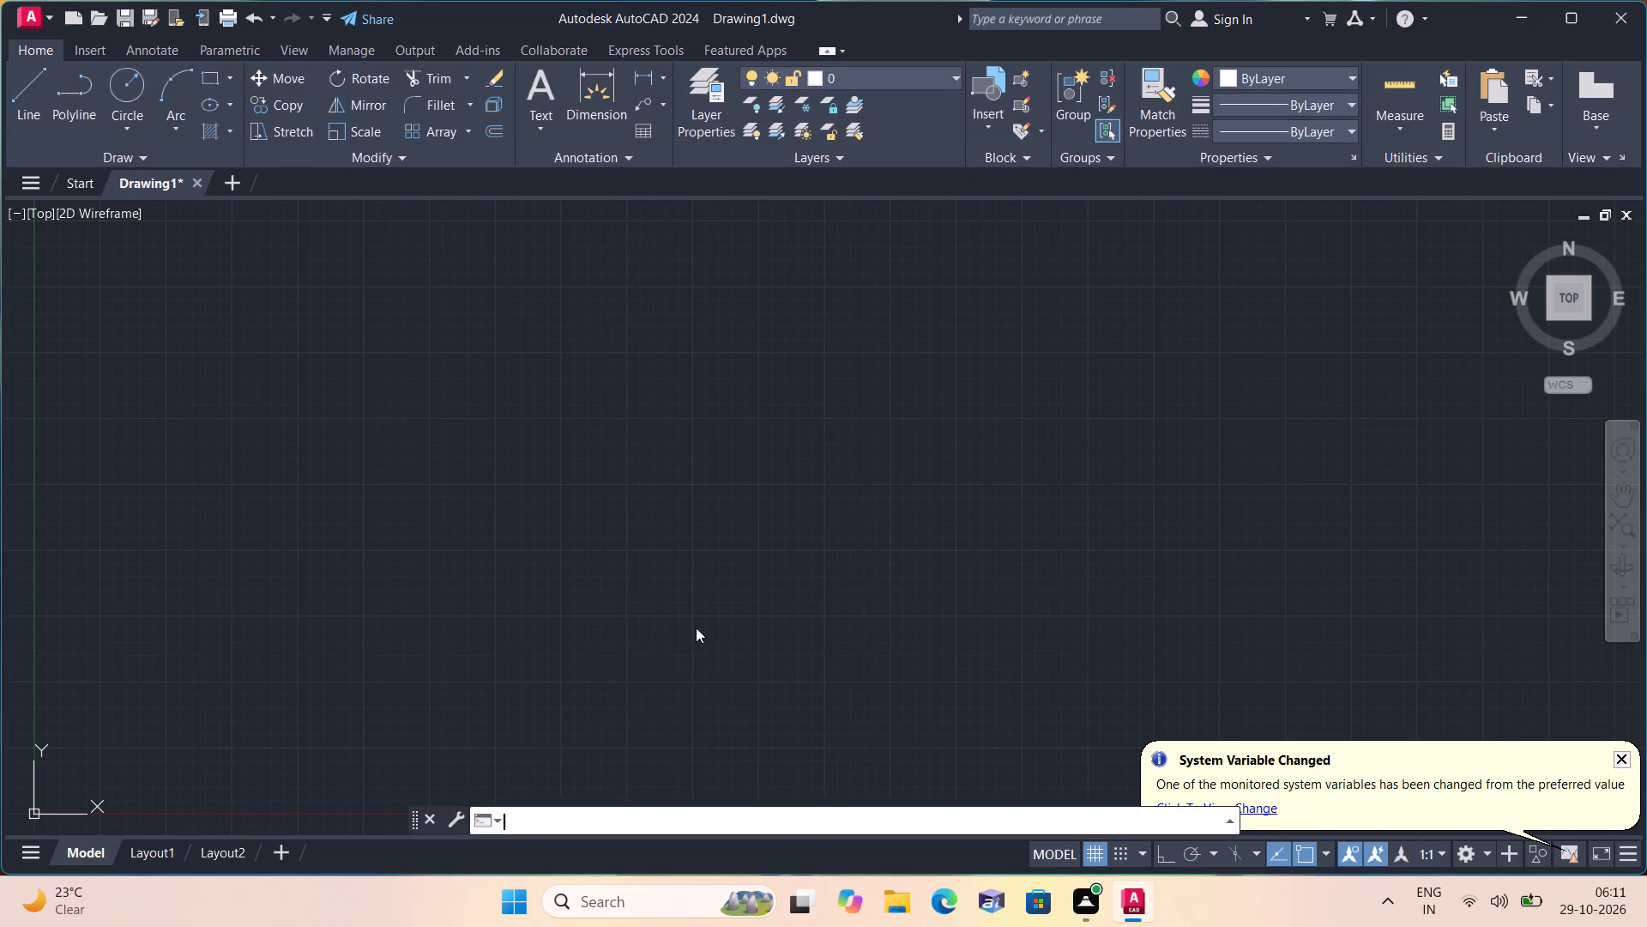
Modify the Standard dimension style to Engineering primary units with 0'-0" precision and make it the current style.
{"action": "type", "text": "d"}
{"action": "key", "text": "space"}
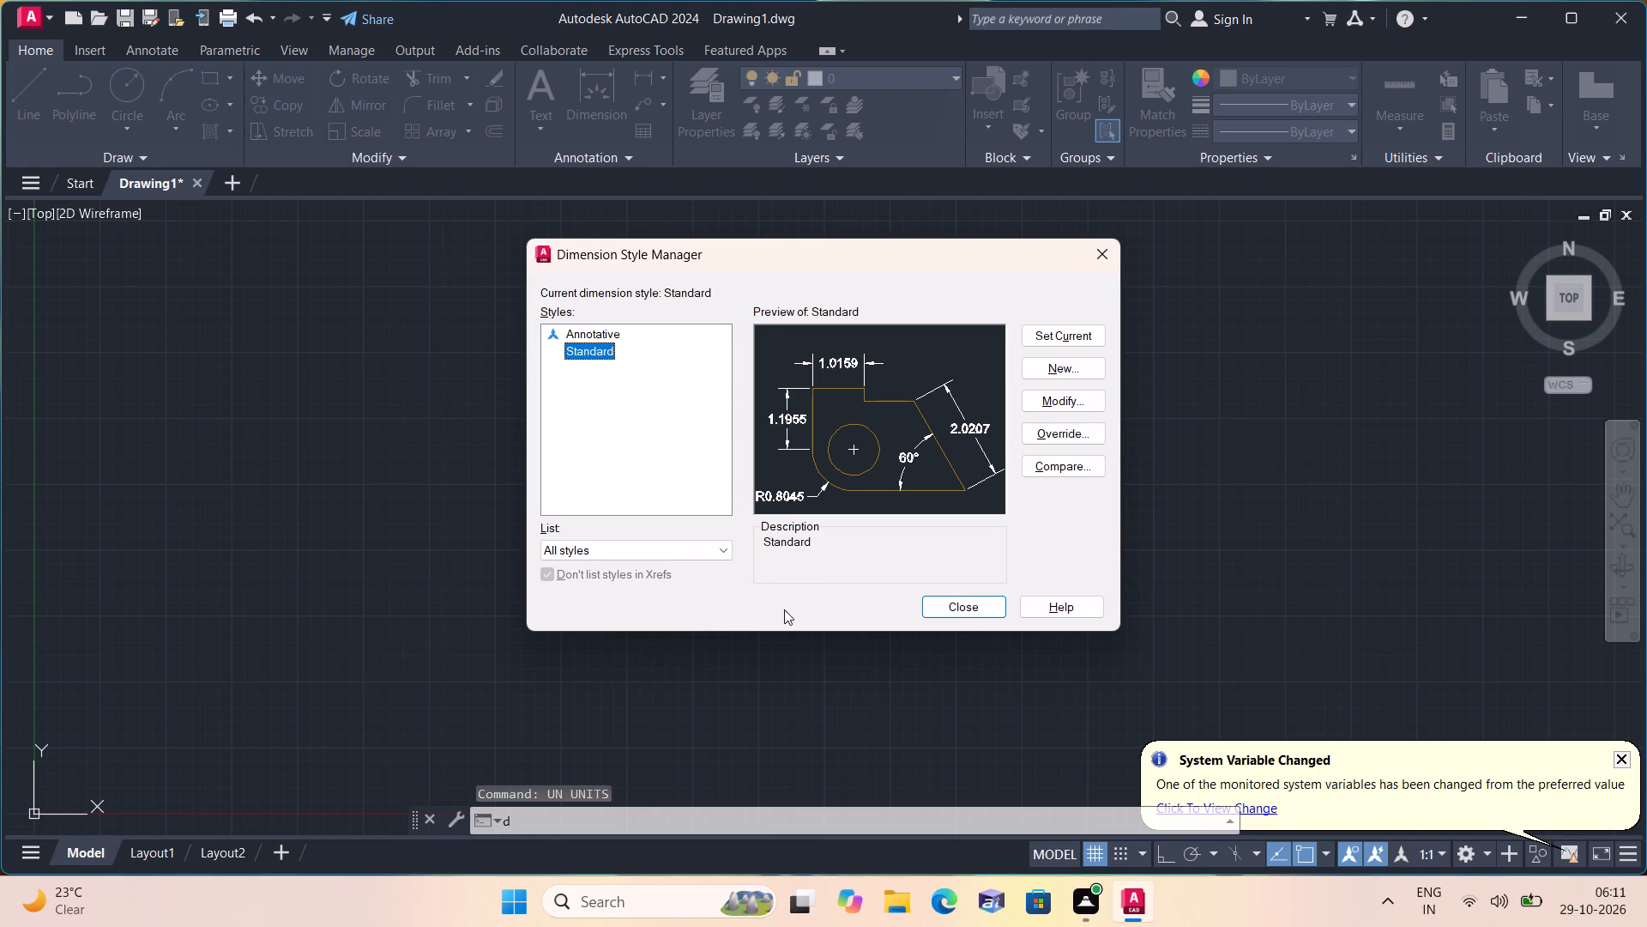
{"action": "left_click", "coordinate": [1090, 394]}
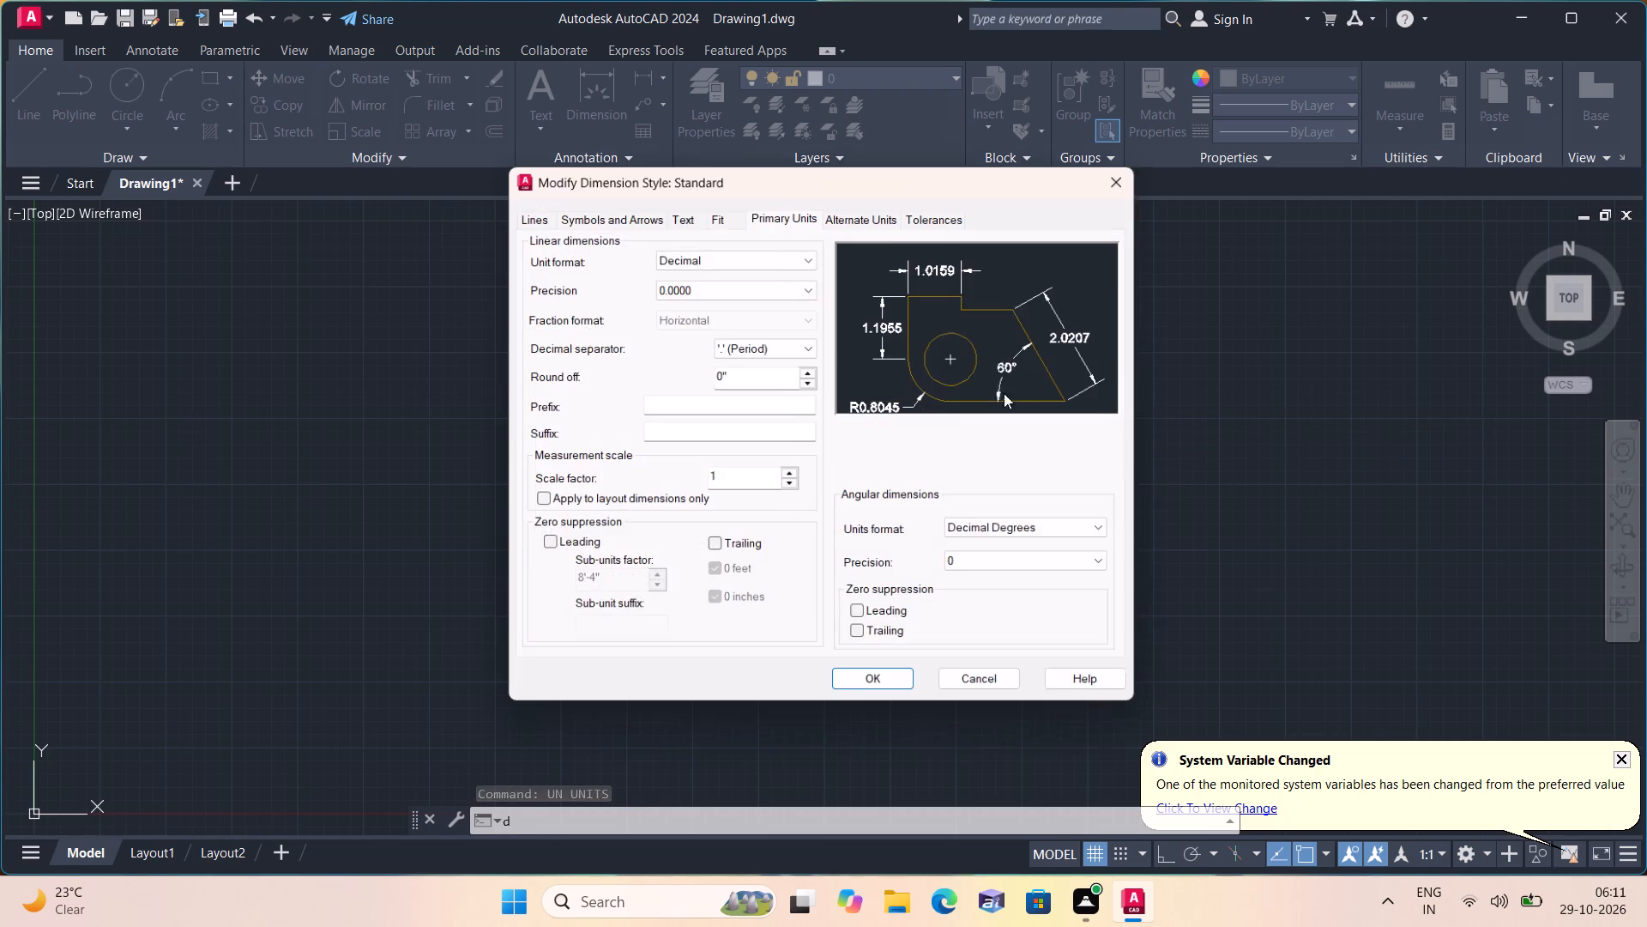
{"action": "left_click", "coordinate": [728, 248]}
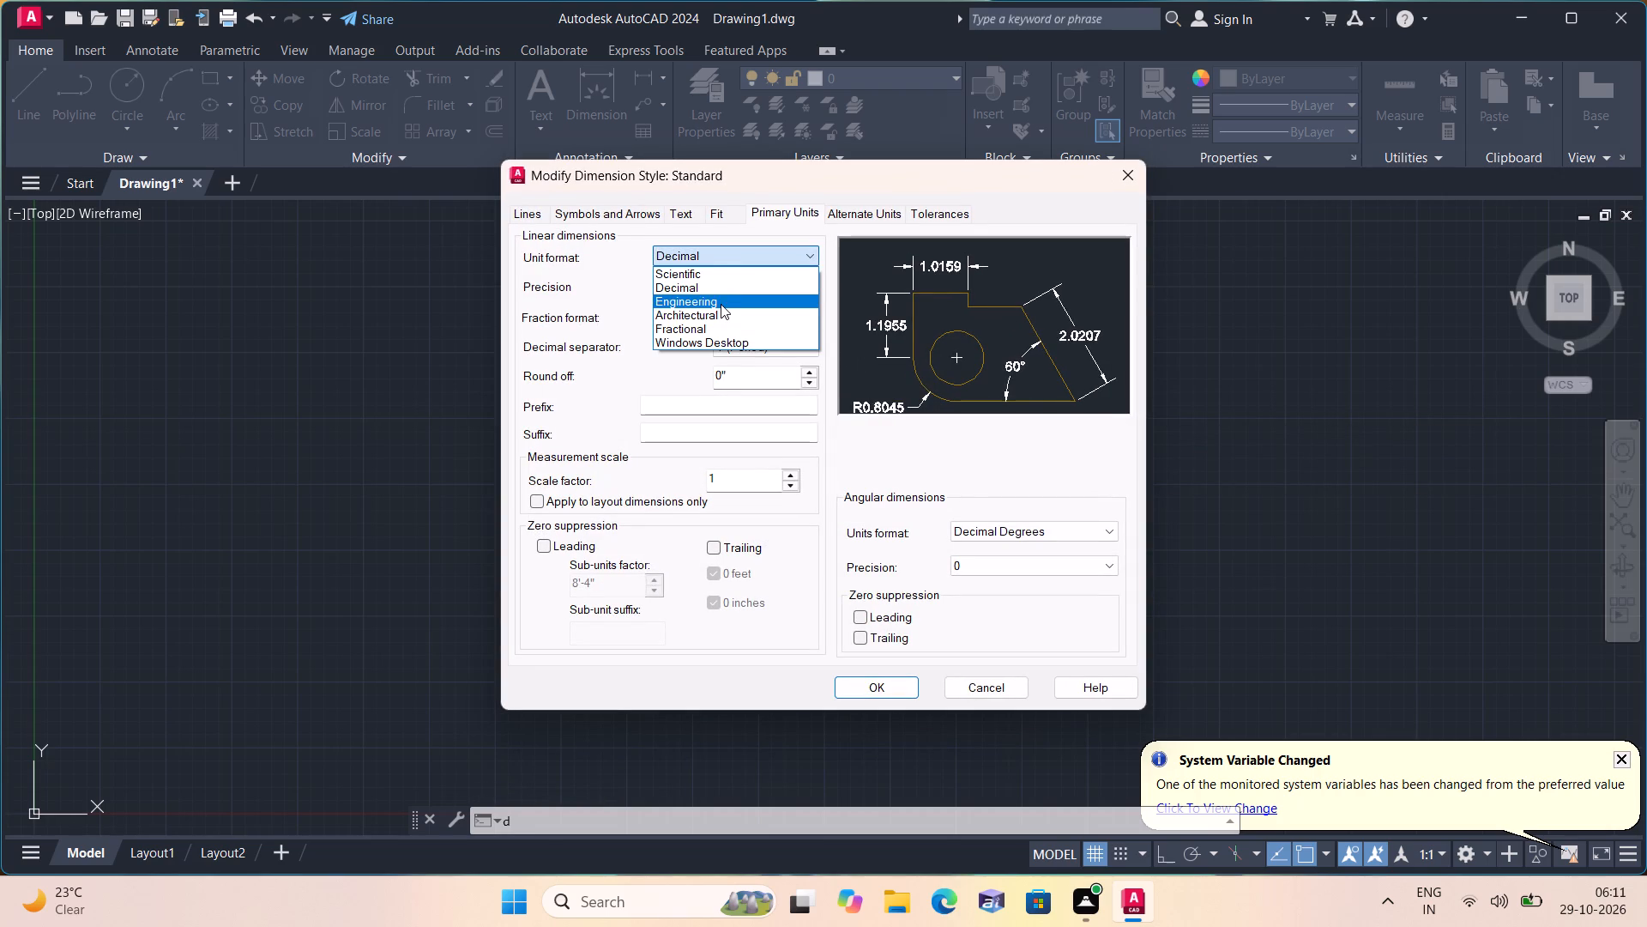
{"action": "left_click", "coordinate": [721, 303]}
{"action": "left_click", "coordinate": [727, 284]}
{"action": "left_click", "coordinate": [716, 301]}
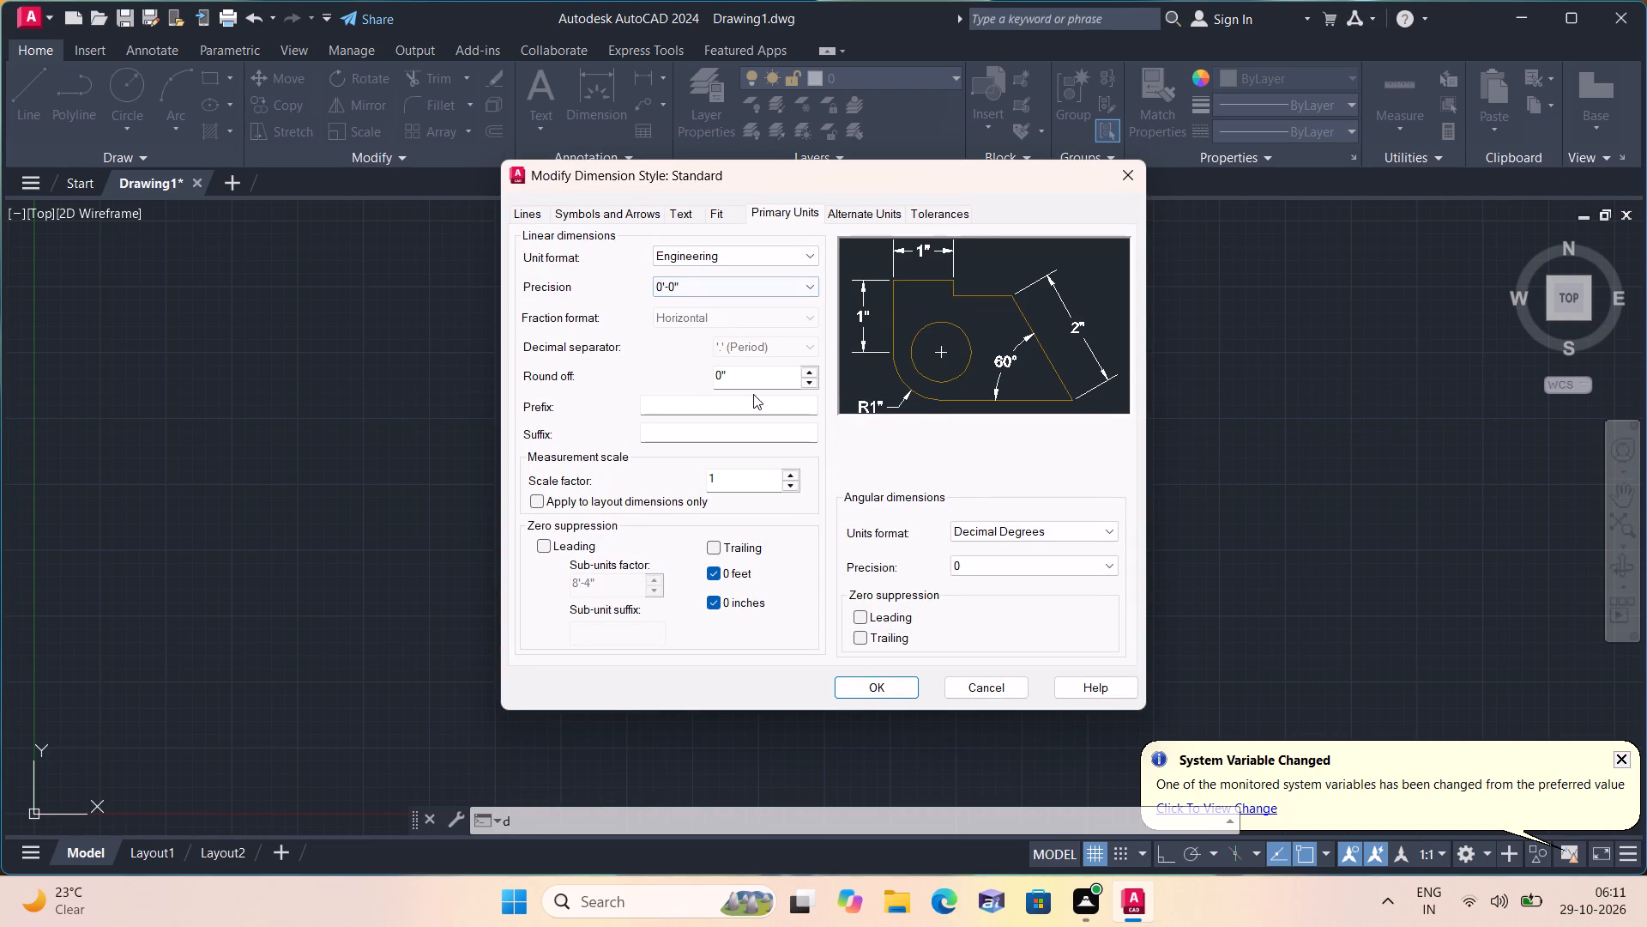
{"action": "left_click", "coordinate": [857, 688]}
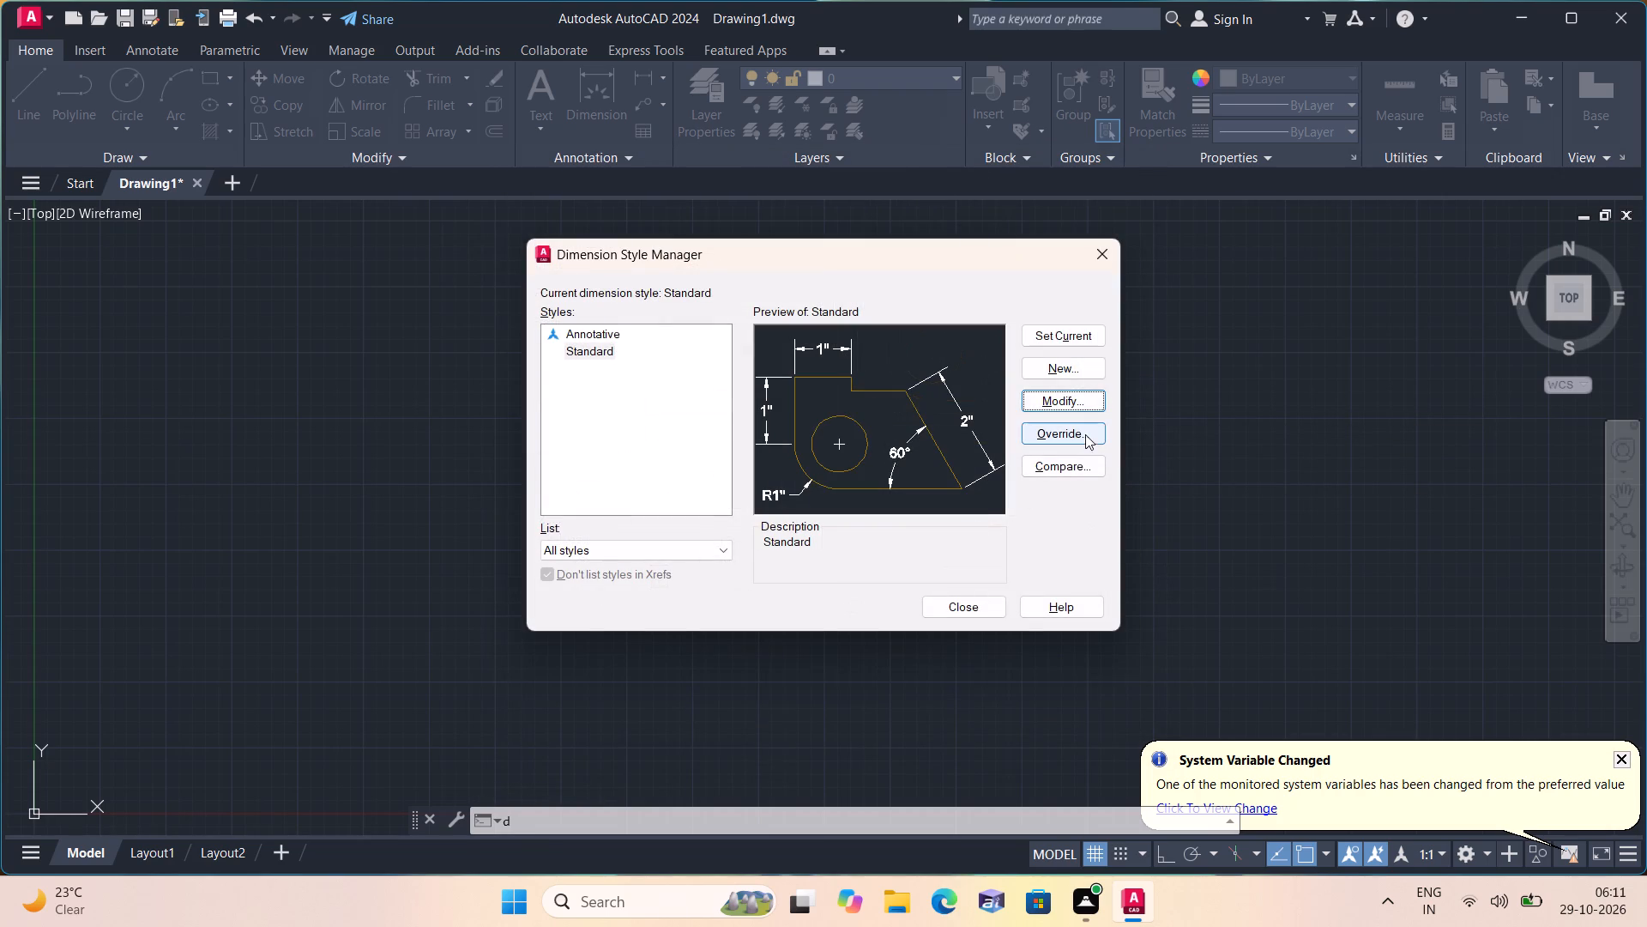
{"action": "left_click", "coordinate": [1047, 337]}
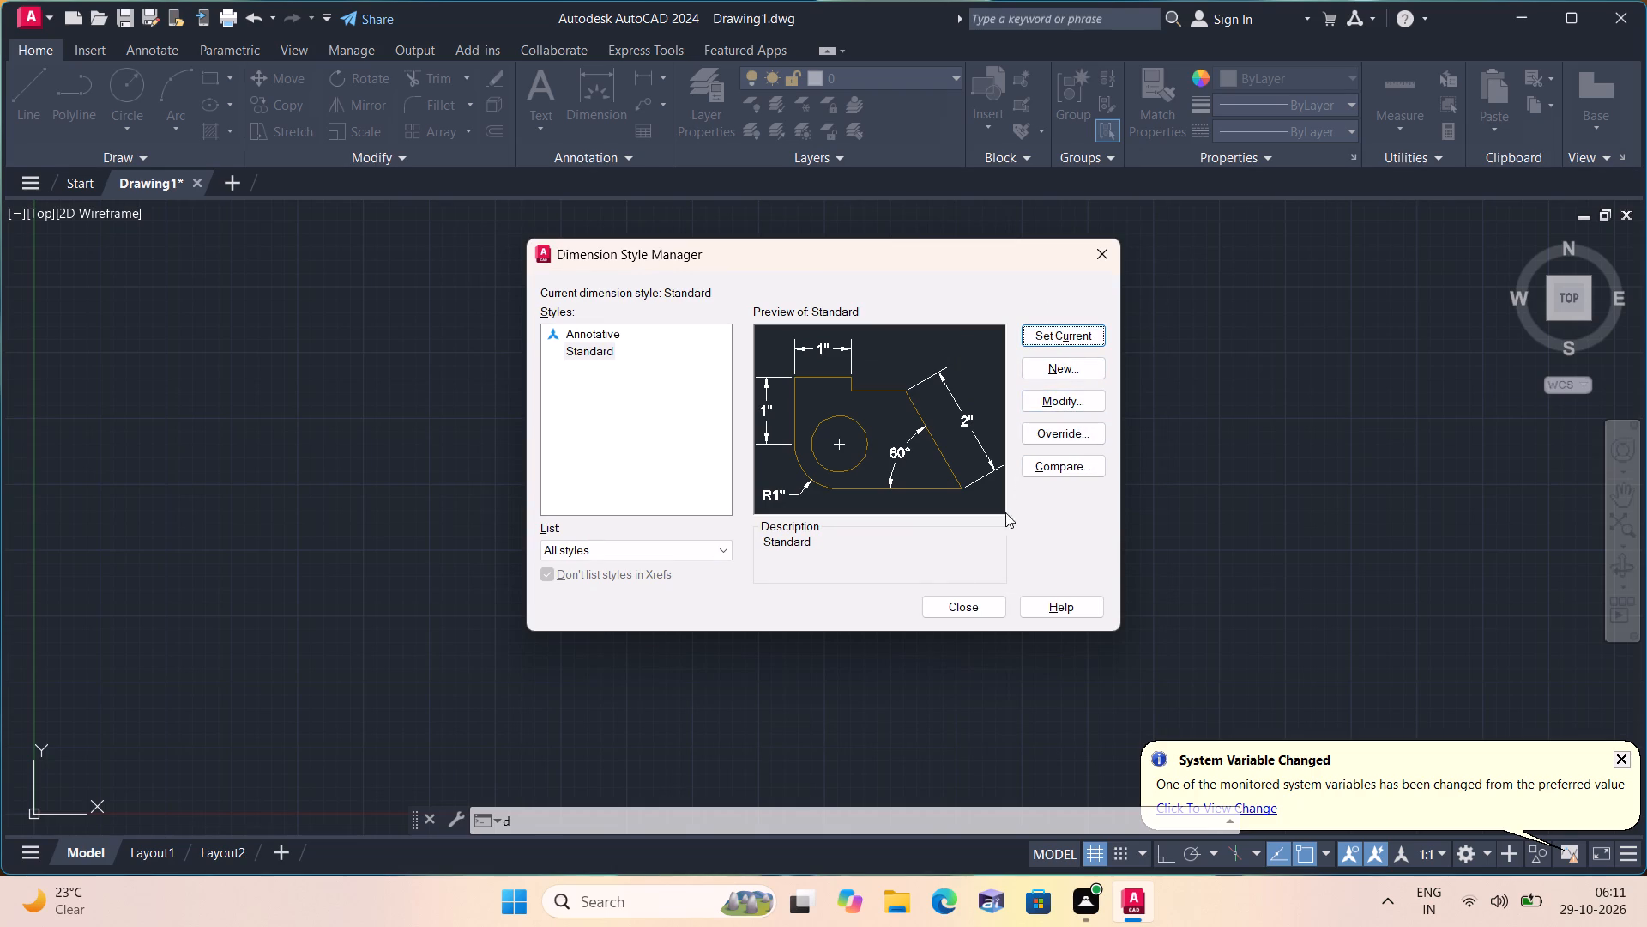
{"action": "left_click", "coordinate": [968, 612]}
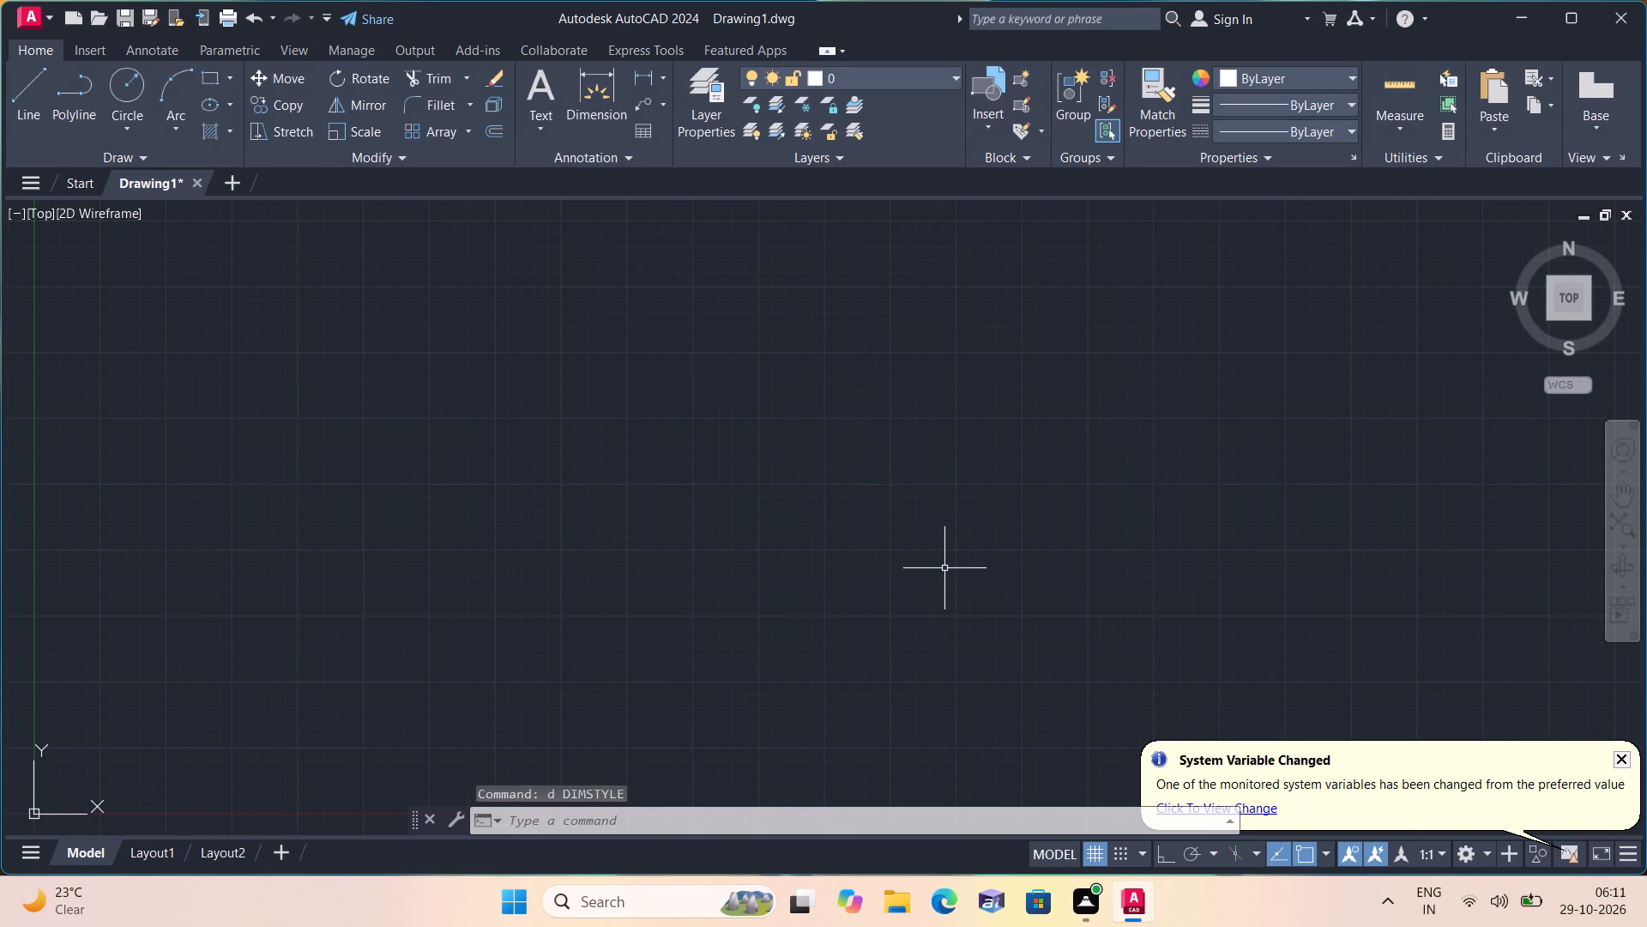
Draw one vertical and one horizontal construction line that cross each other in the empty drawing area.
{"action": "key", "text": "x"}
{"action": "type", "text": "l"}
{"action": "key", "text": "space"}
{"action": "type", "text": "v"}
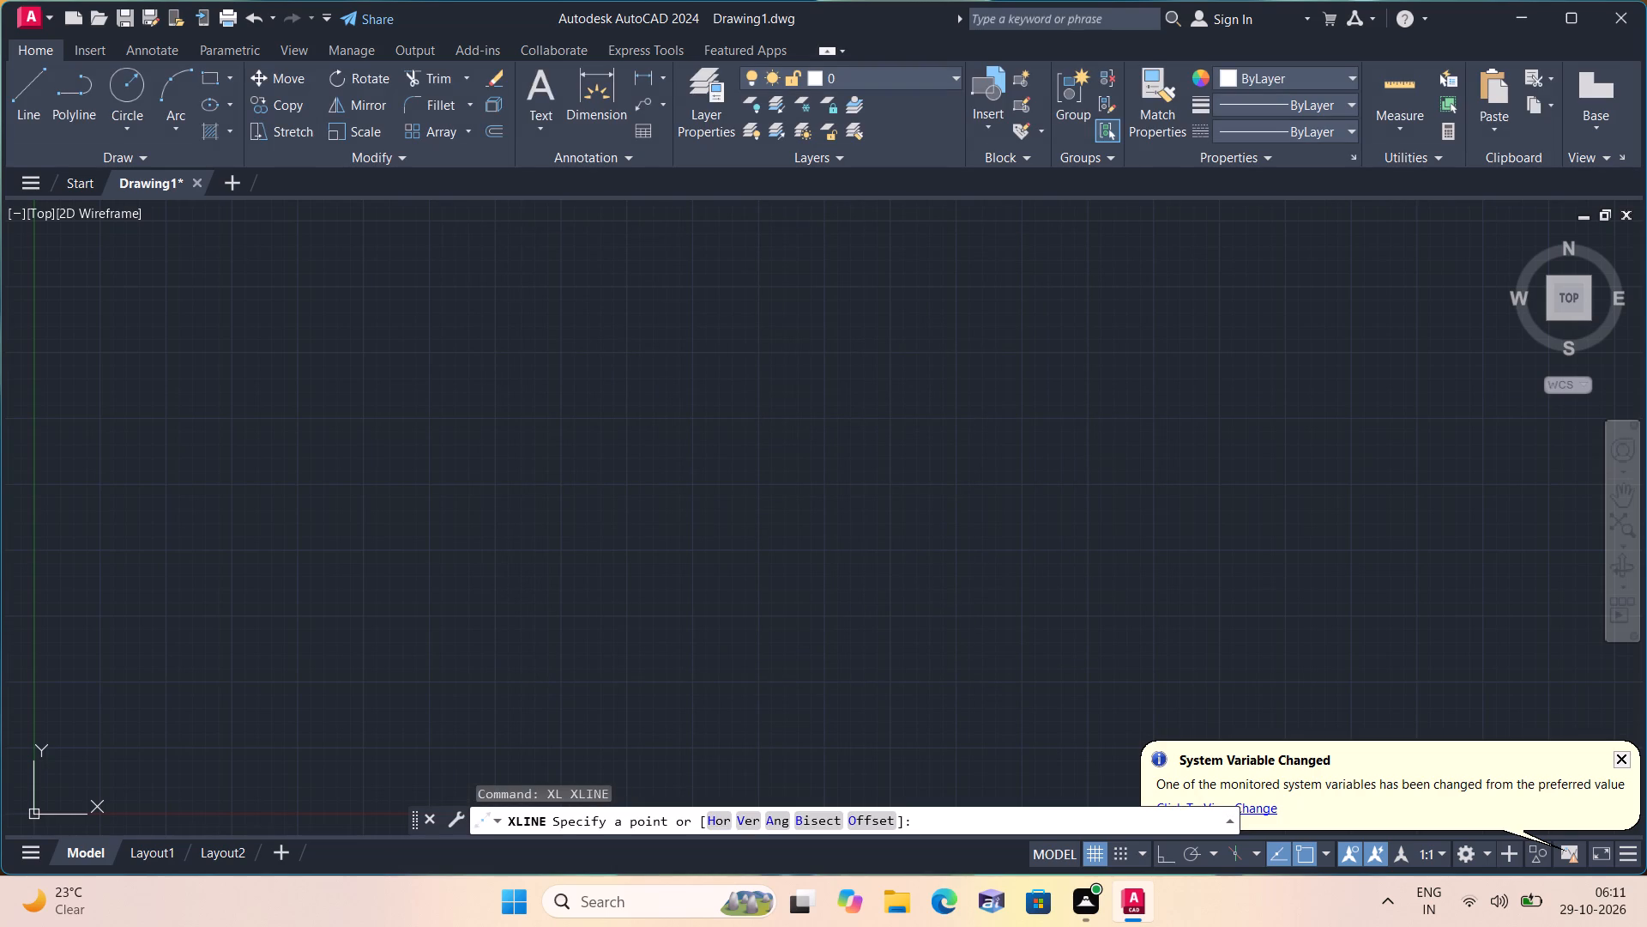
{"action": "key", "text": "space"}
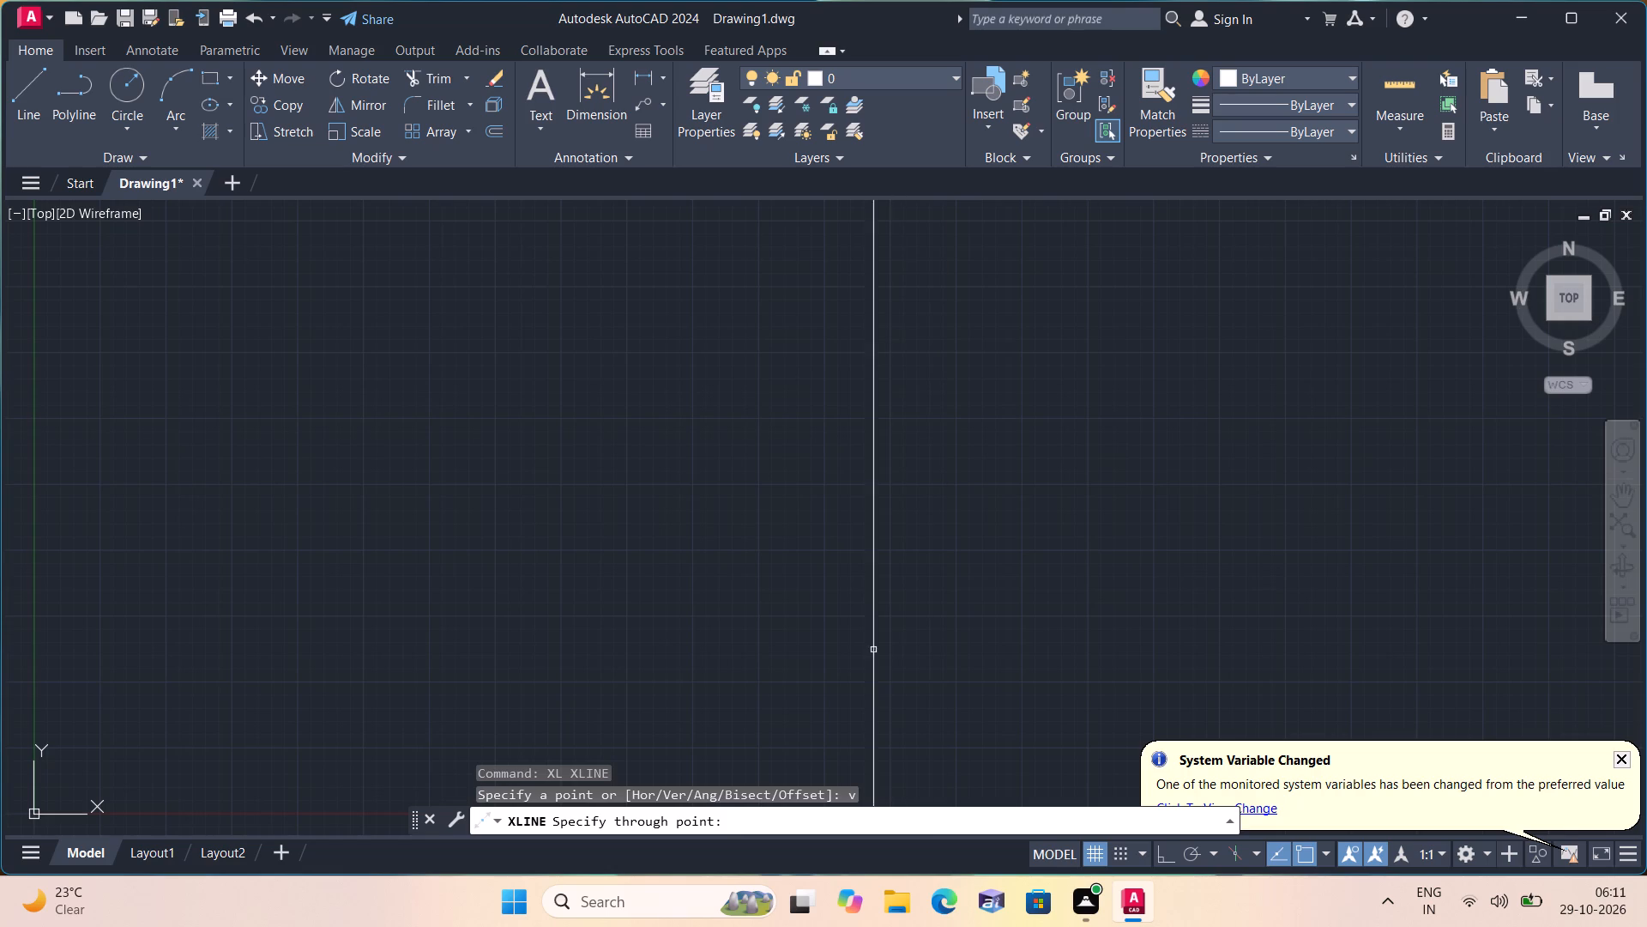
{"action": "left_click", "coordinate": [868, 651]}
{"action": "key", "text": "space"}
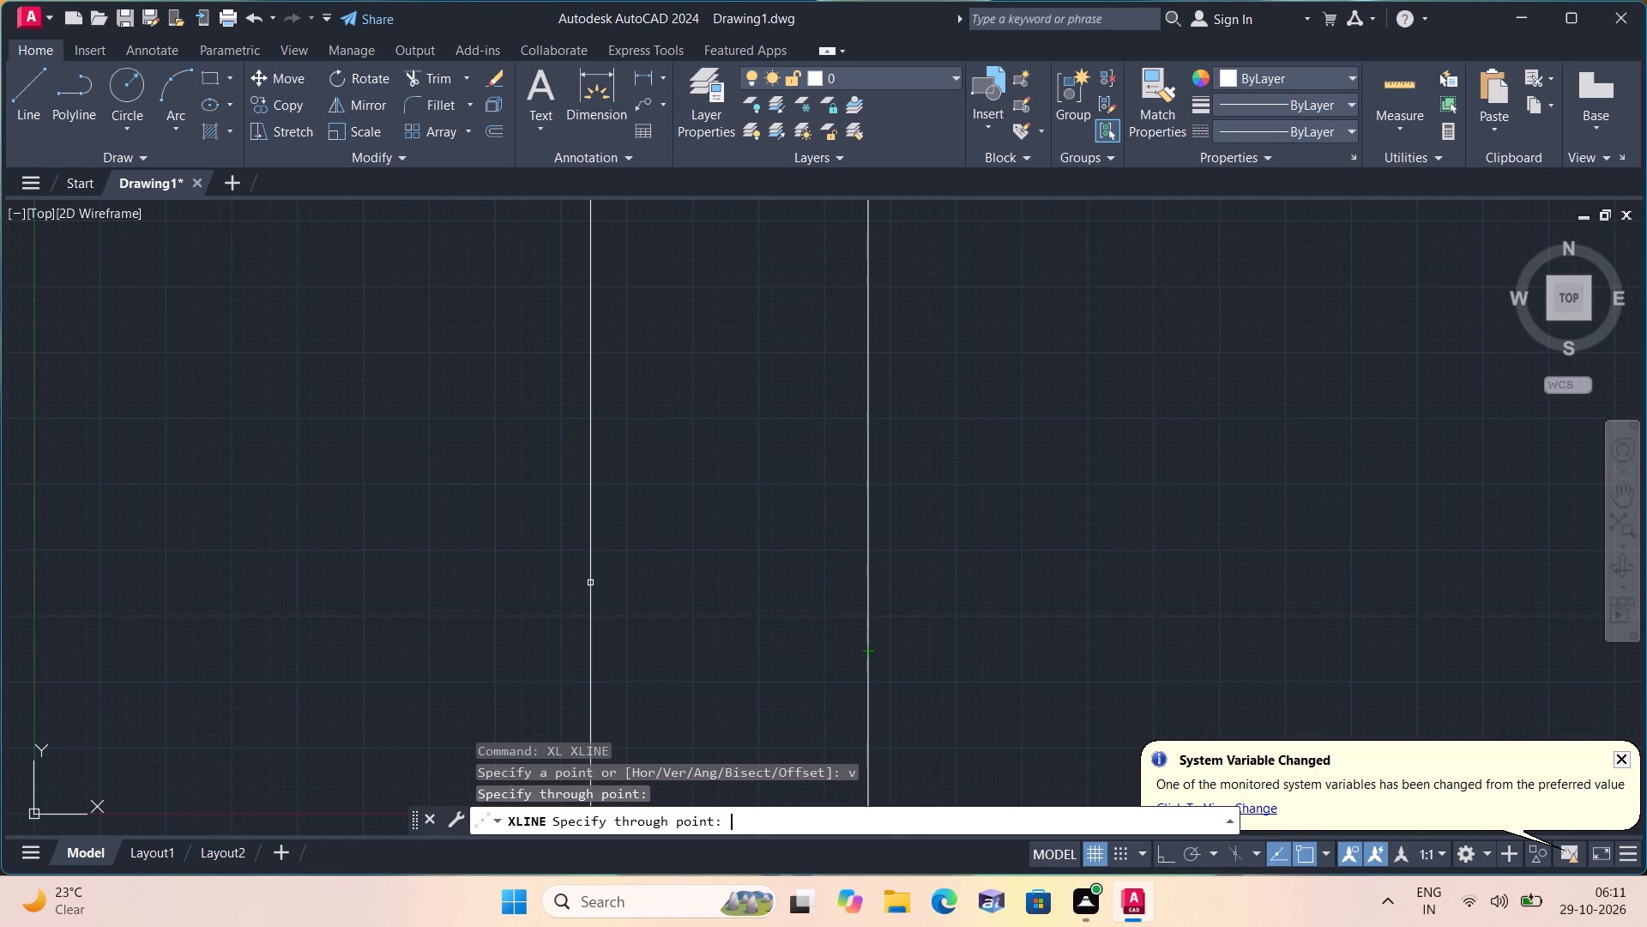
{"action": "key", "text": "space"}
{"action": "type", "text": "h"}
{"action": "key", "text": "space"}
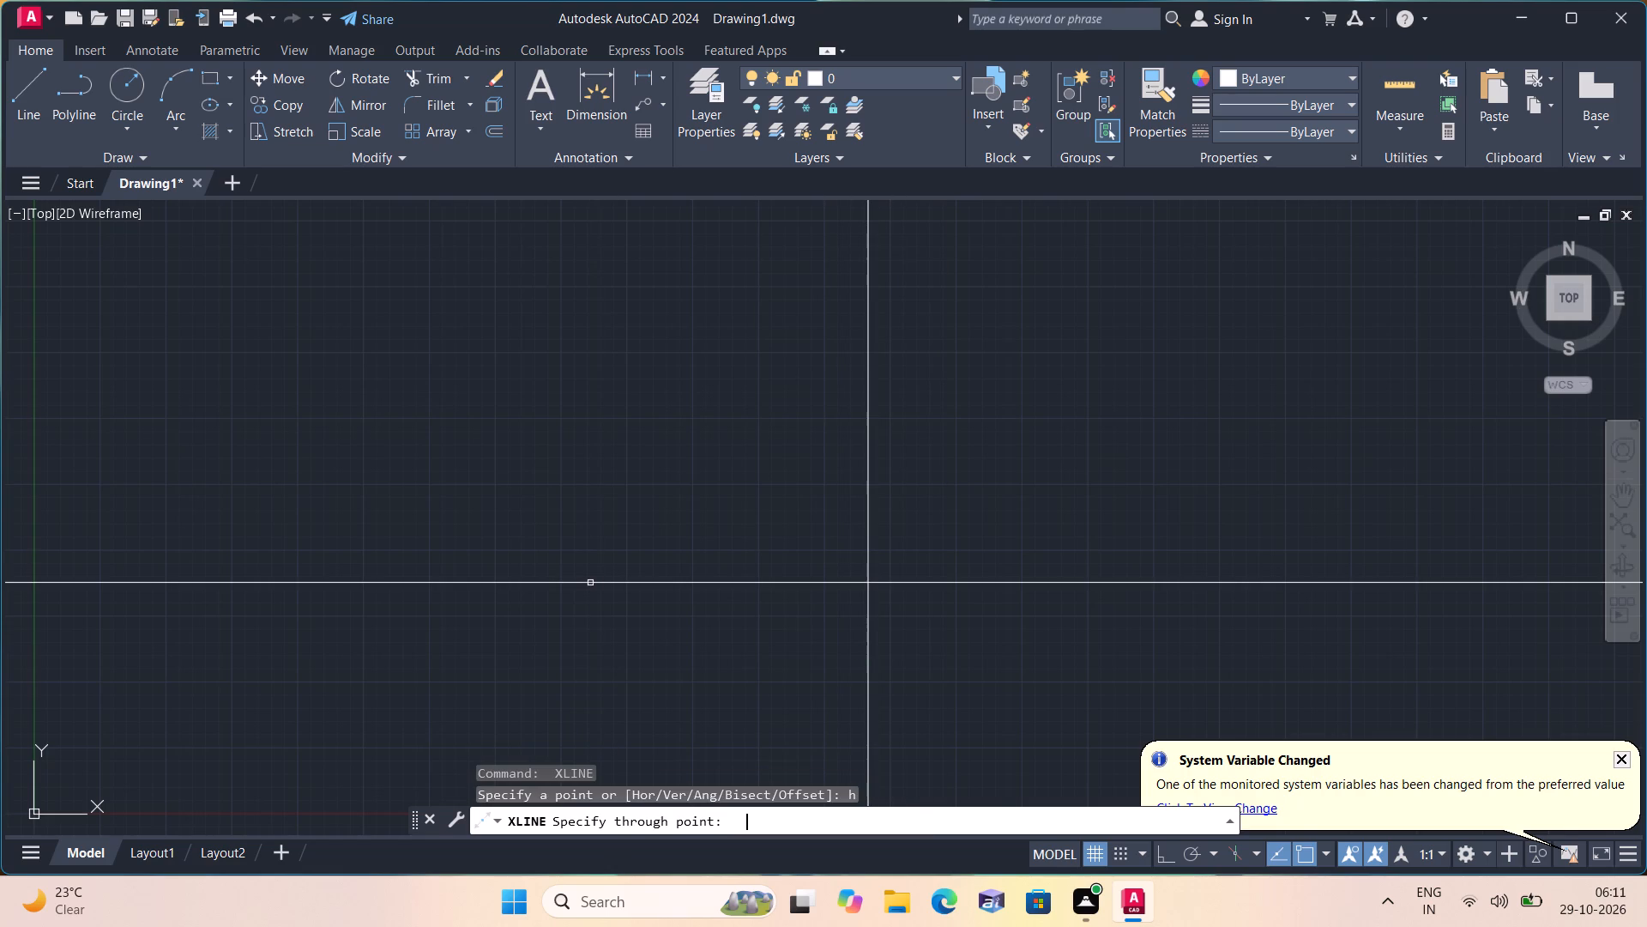
{"action": "left_click", "coordinate": [587, 602]}
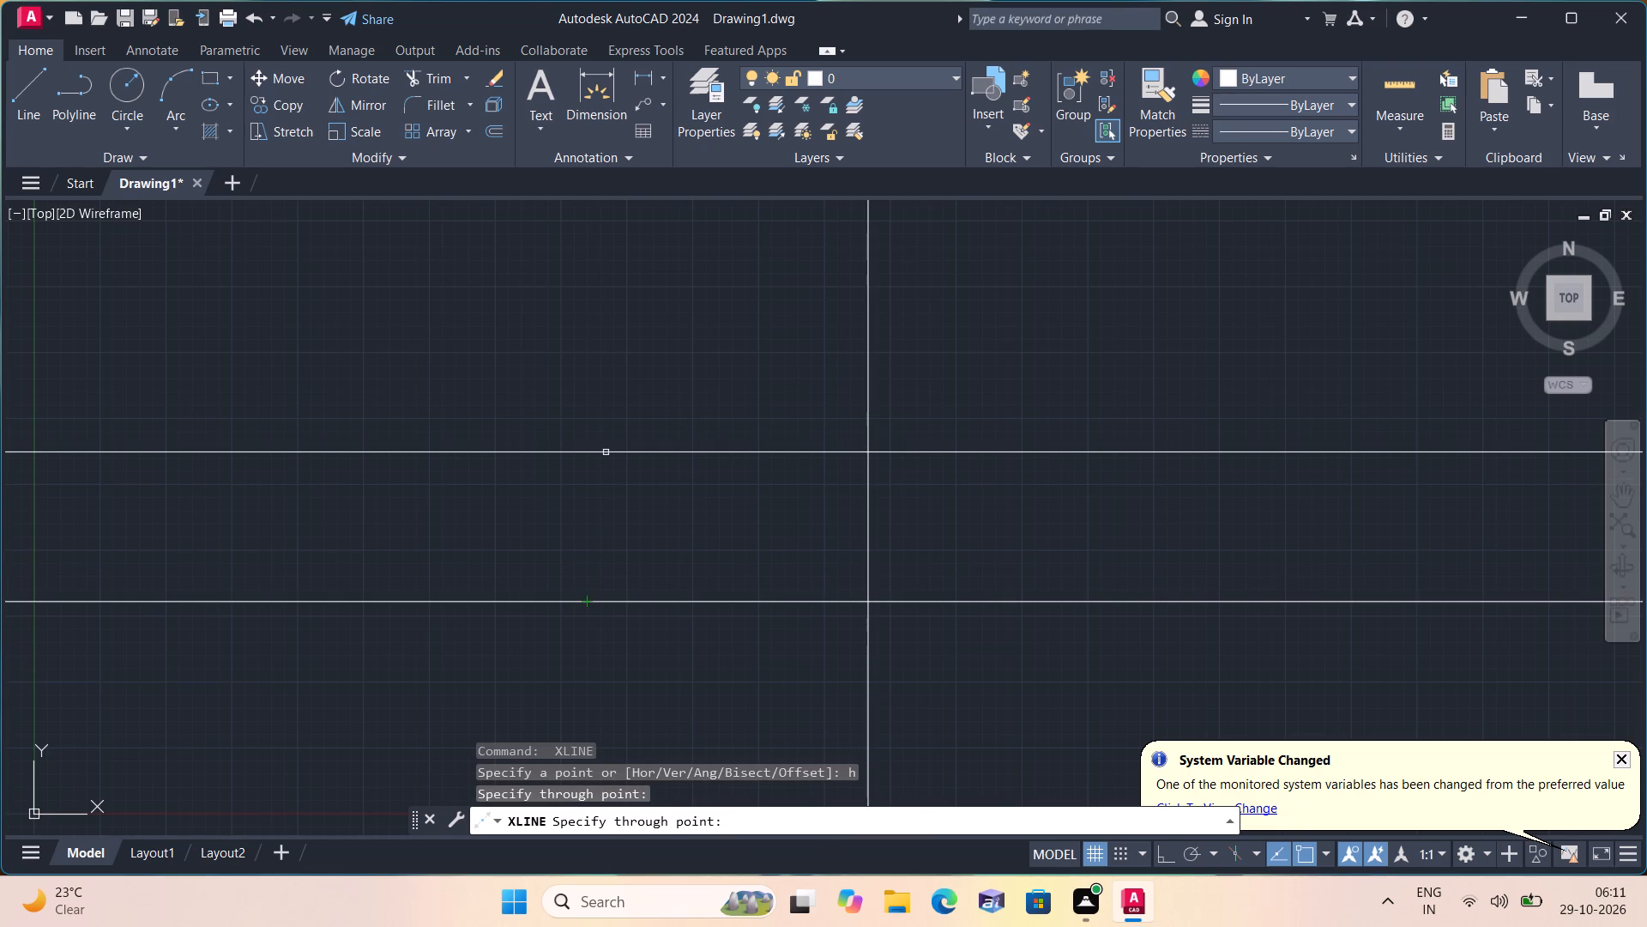
{"action": "key", "text": "space"}
Trim the two construction lines into an upper-left corner, removing the vertical above and the horizontal left of their intersection.
{"action": "type", "text": "trim"}
{"action": "key", "text": "space"}
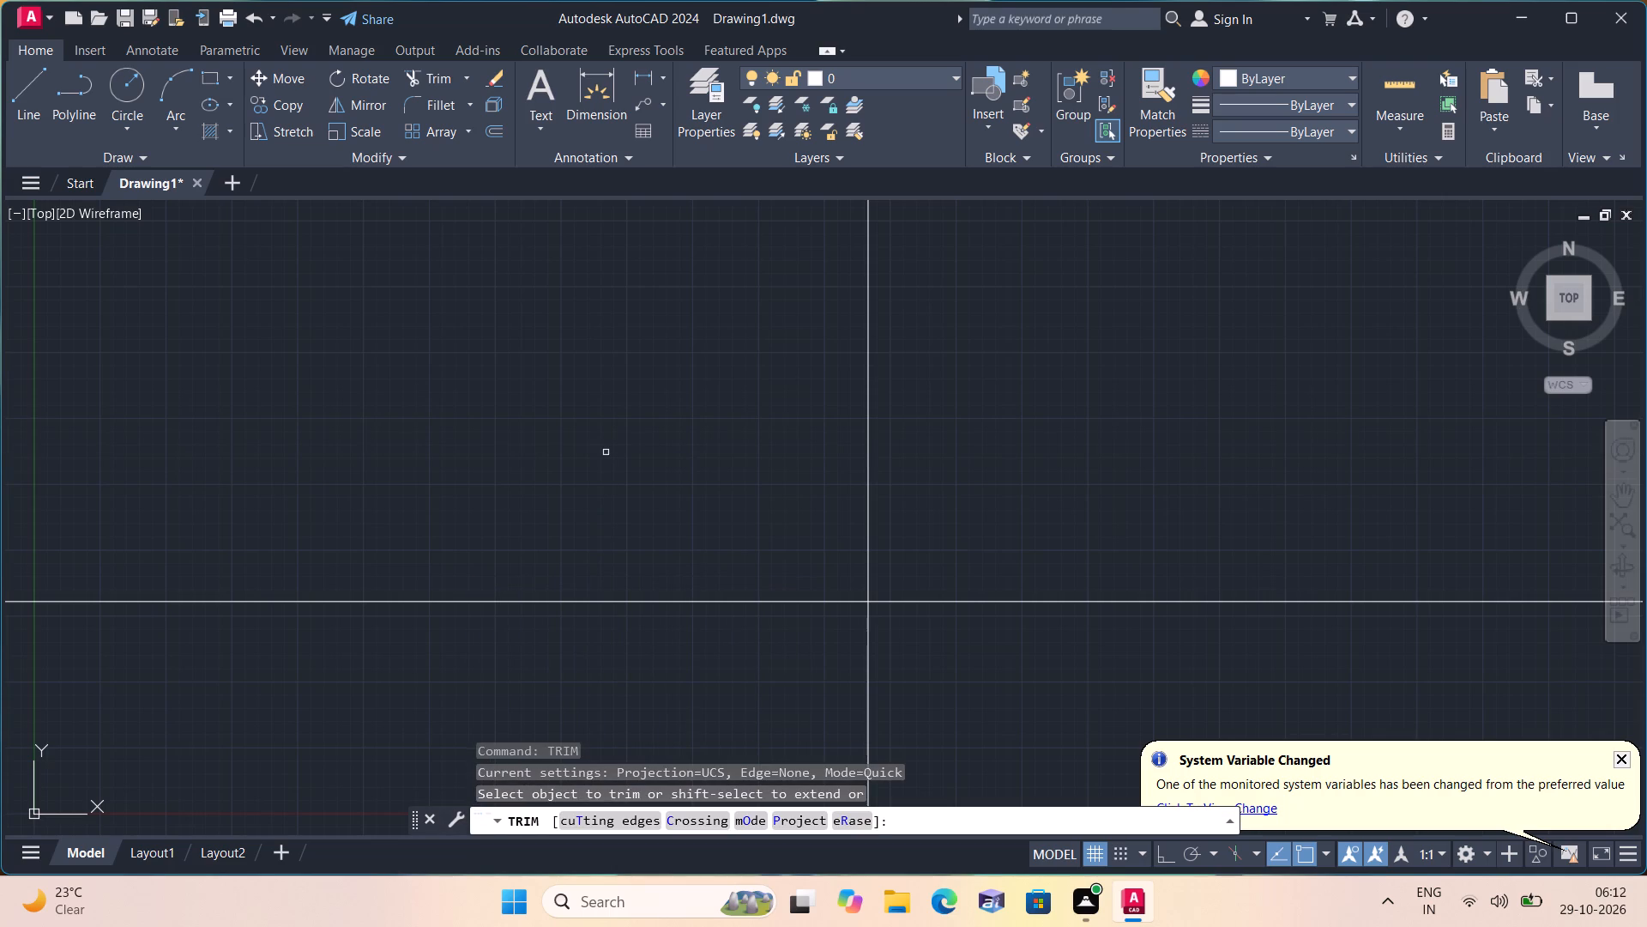
{"action": "left_click_drag", "start_coordinate": [1070, 387], "coordinate": [560, 700]}
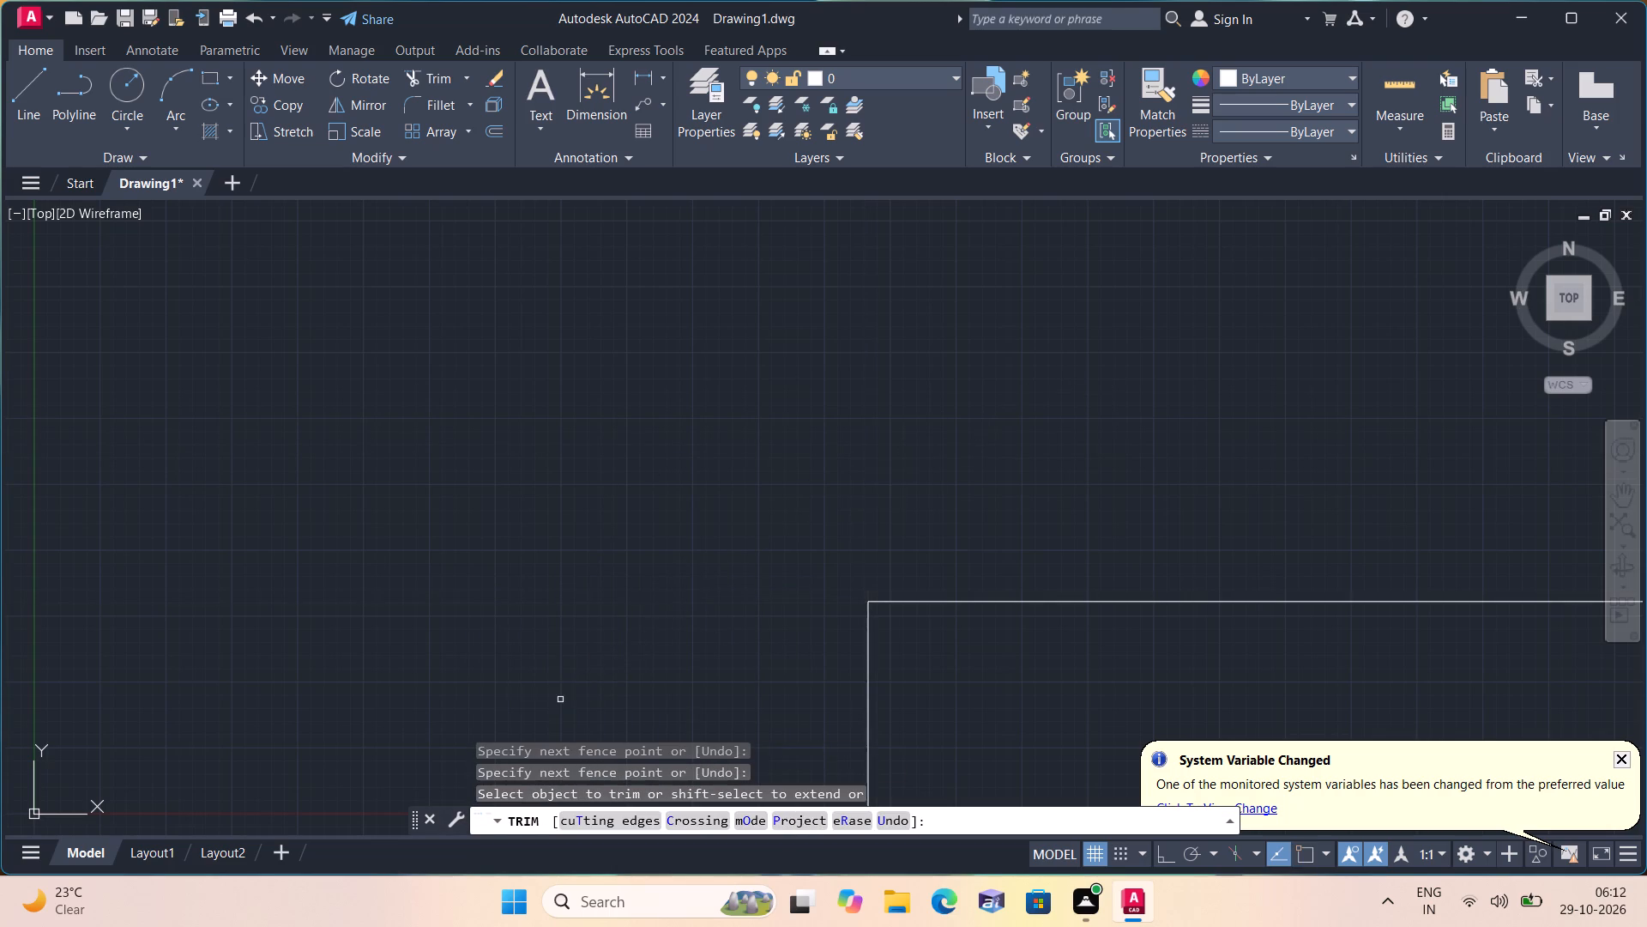
{"action": "scroll", "coordinate": [611, 590], "scroll_direction": "down", "scroll_amount": 2}
{"action": "middle_click_drag", "start_coordinate": [588, 561], "coordinate": [274, 271]}
{"action": "scroll", "coordinate": [314, 296], "scroll_direction": "down", "scroll_amount": 3}
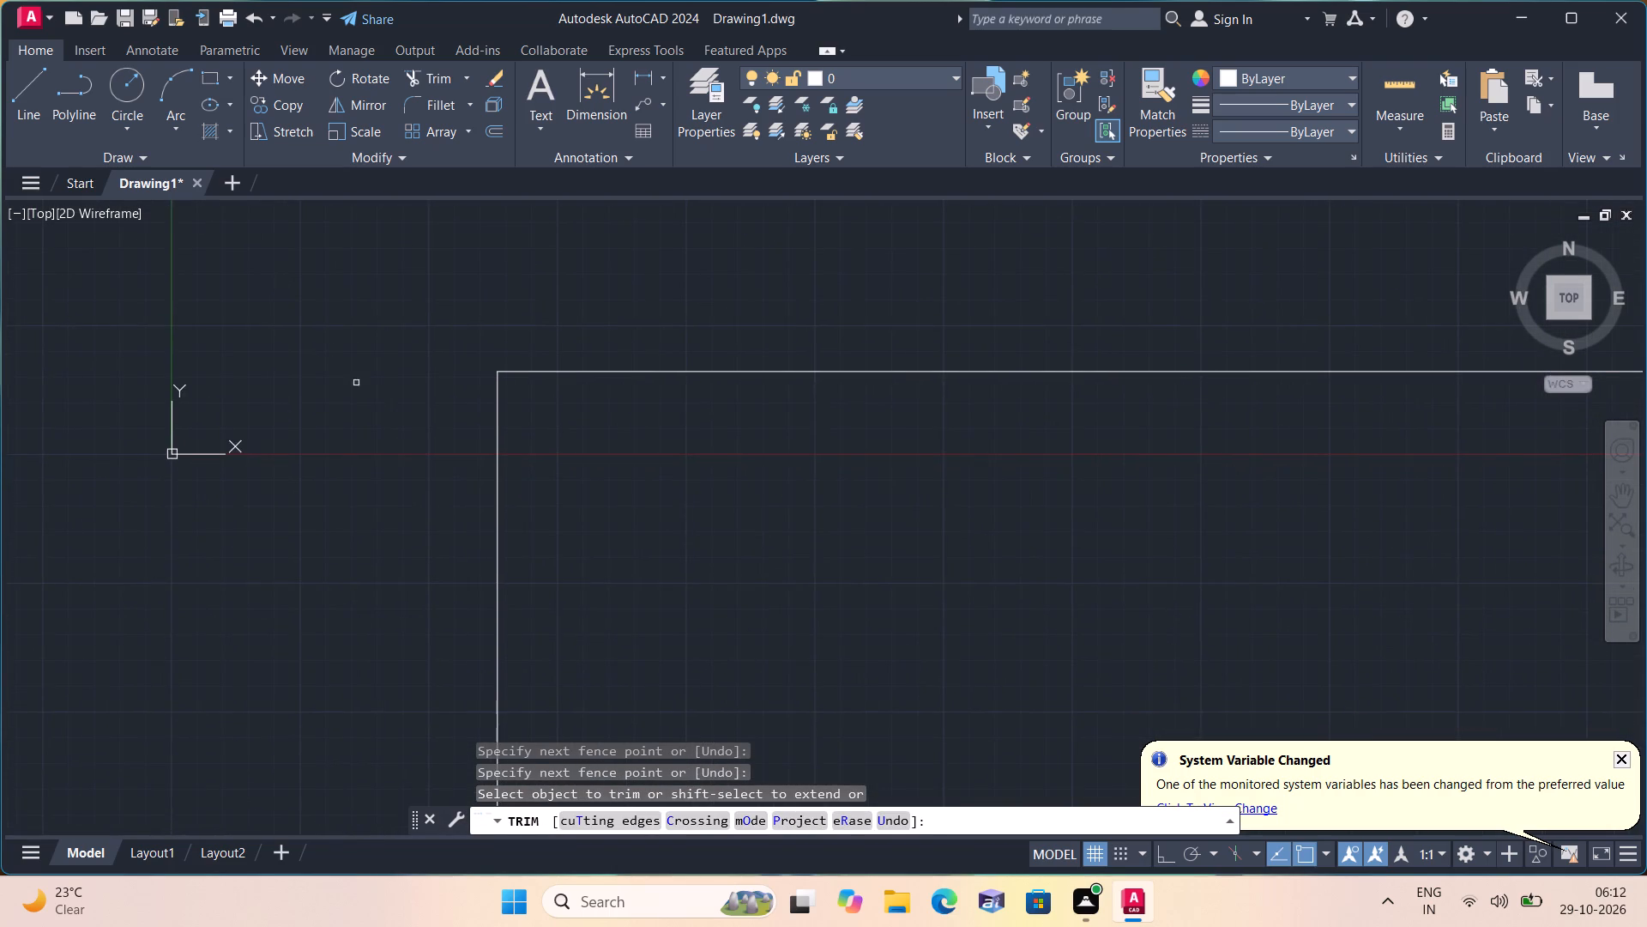
{"action": "middle_click_drag", "start_coordinate": [350, 400], "coordinate": [287, 406]}
{"action": "scroll", "coordinate": [350, 400], "scroll_direction": "down", "scroll_amount": 2}
{"action": "scroll", "coordinate": [287, 433], "scroll_direction": "down", "scroll_amount": 4}
{"action": "scroll", "coordinate": [710, 596], "scroll_direction": "down", "scroll_amount": 1}
{"action": "middle_click_drag", "start_coordinate": [709, 596], "coordinate": [700, 587]}
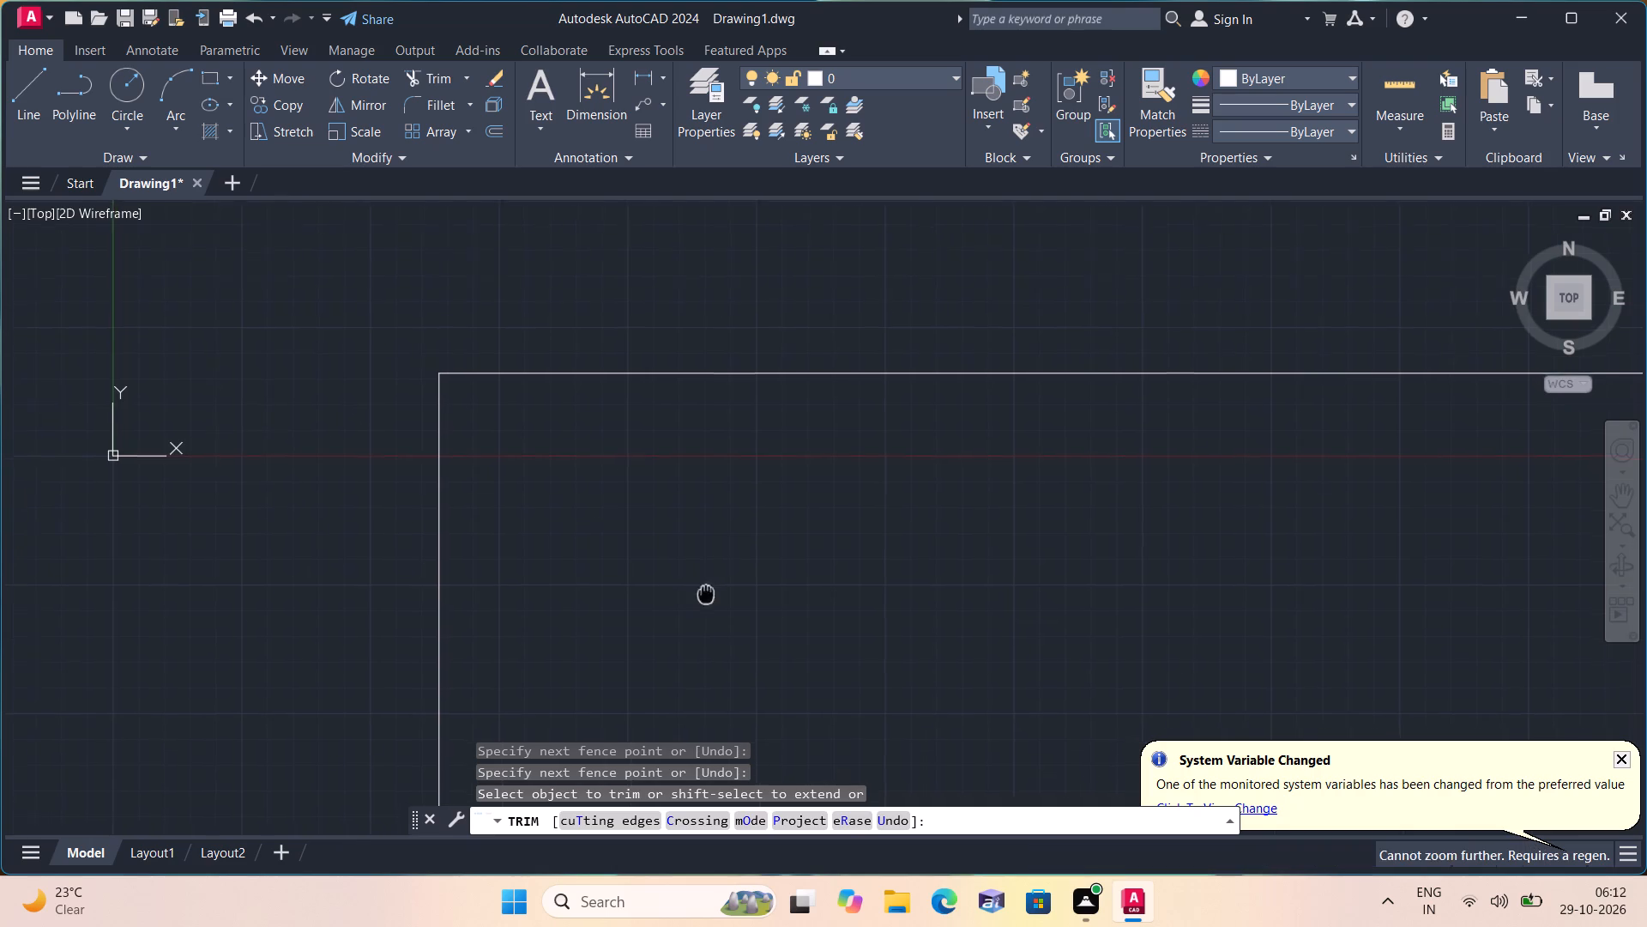
{"action": "middle_click_drag", "start_coordinate": [700, 587], "coordinate": [595, 386]}
{"action": "scroll", "coordinate": [595, 386], "scroll_direction": "down", "scroll_amount": 1}
{"action": "key", "text": "space"}
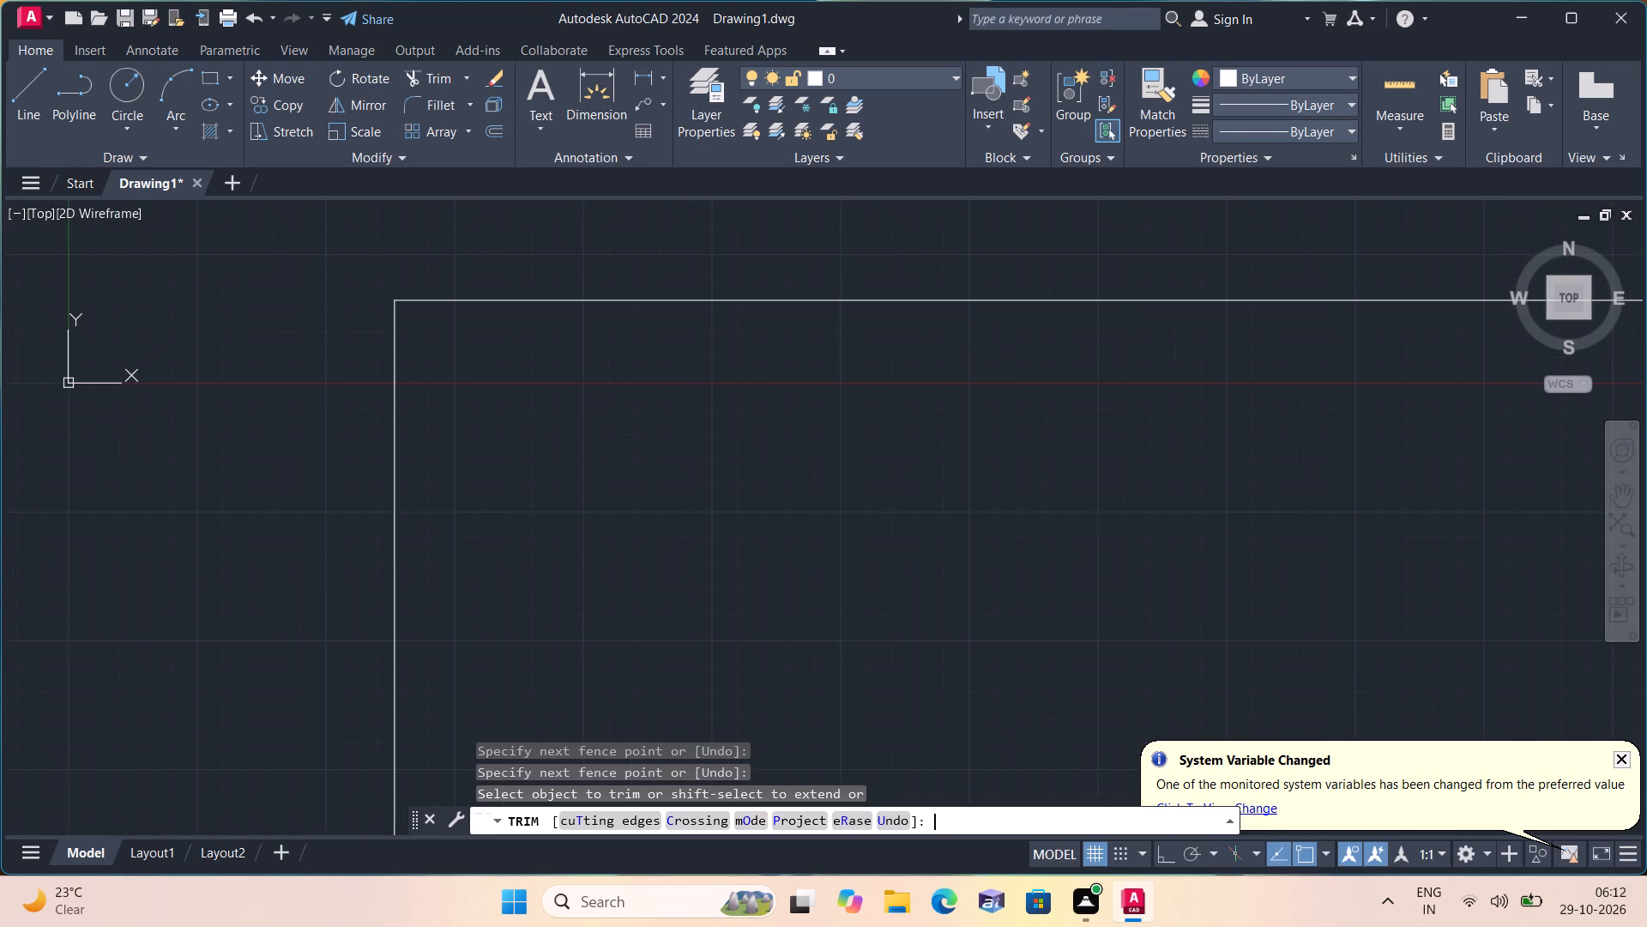
Offset the horizontal and the vertical corner line 9" towards the inside of the corner.
{"action": "type", "text": "off"}
{"action": "key", "text": "space"}
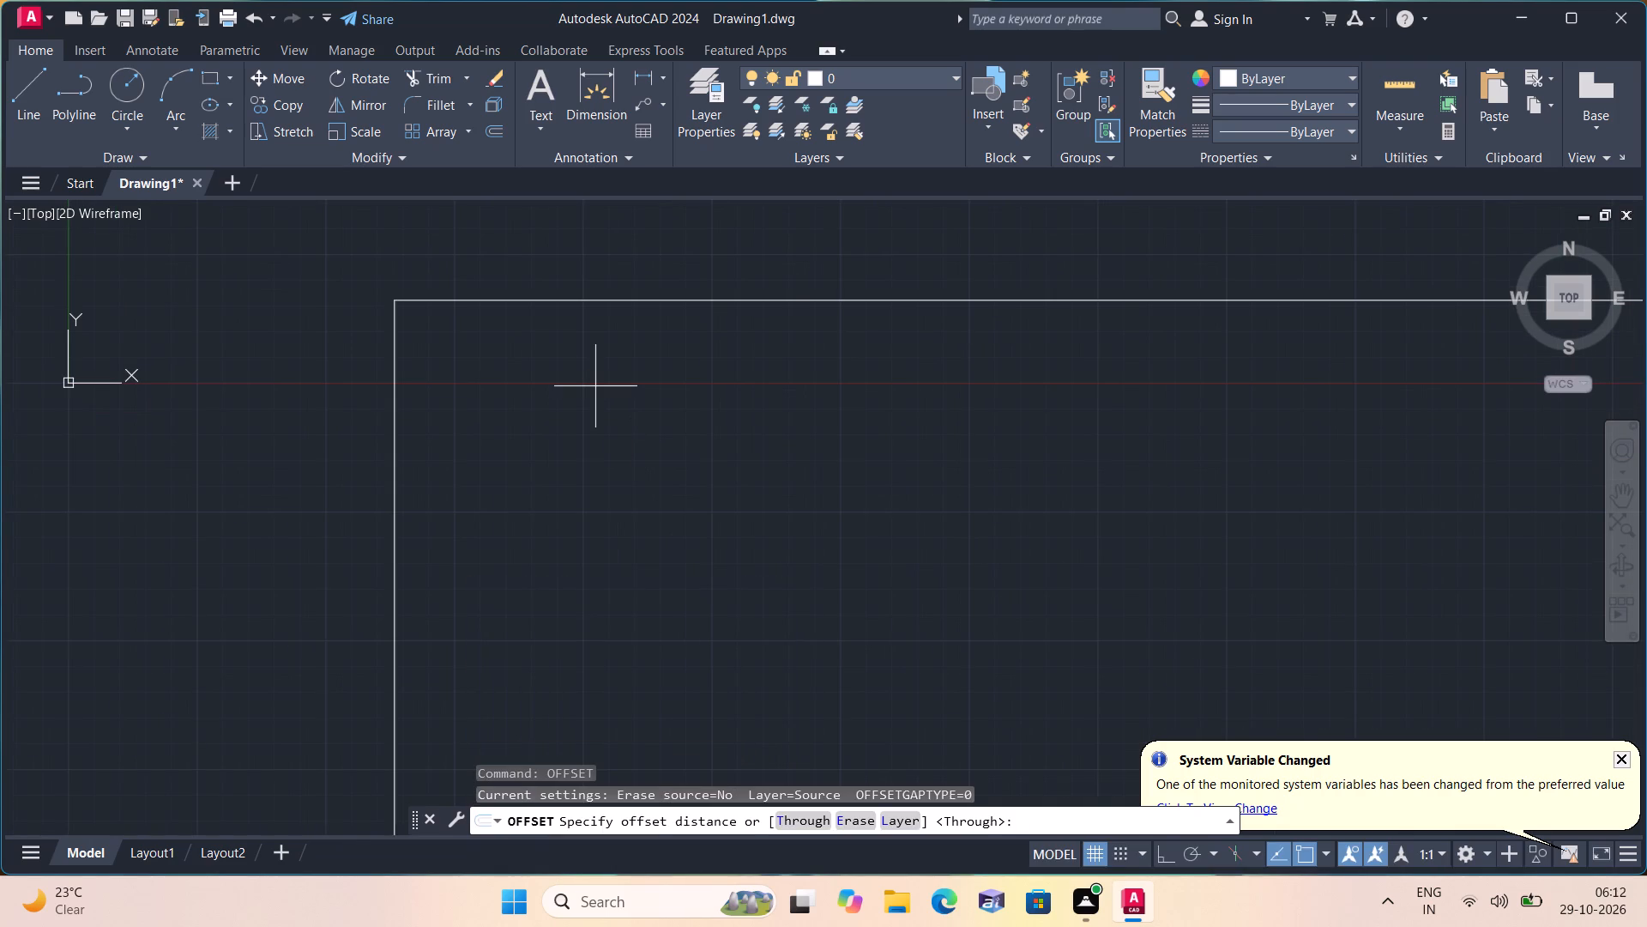
{"action": "type", "text": "9\""}
{"action": "key", "text": "space"}
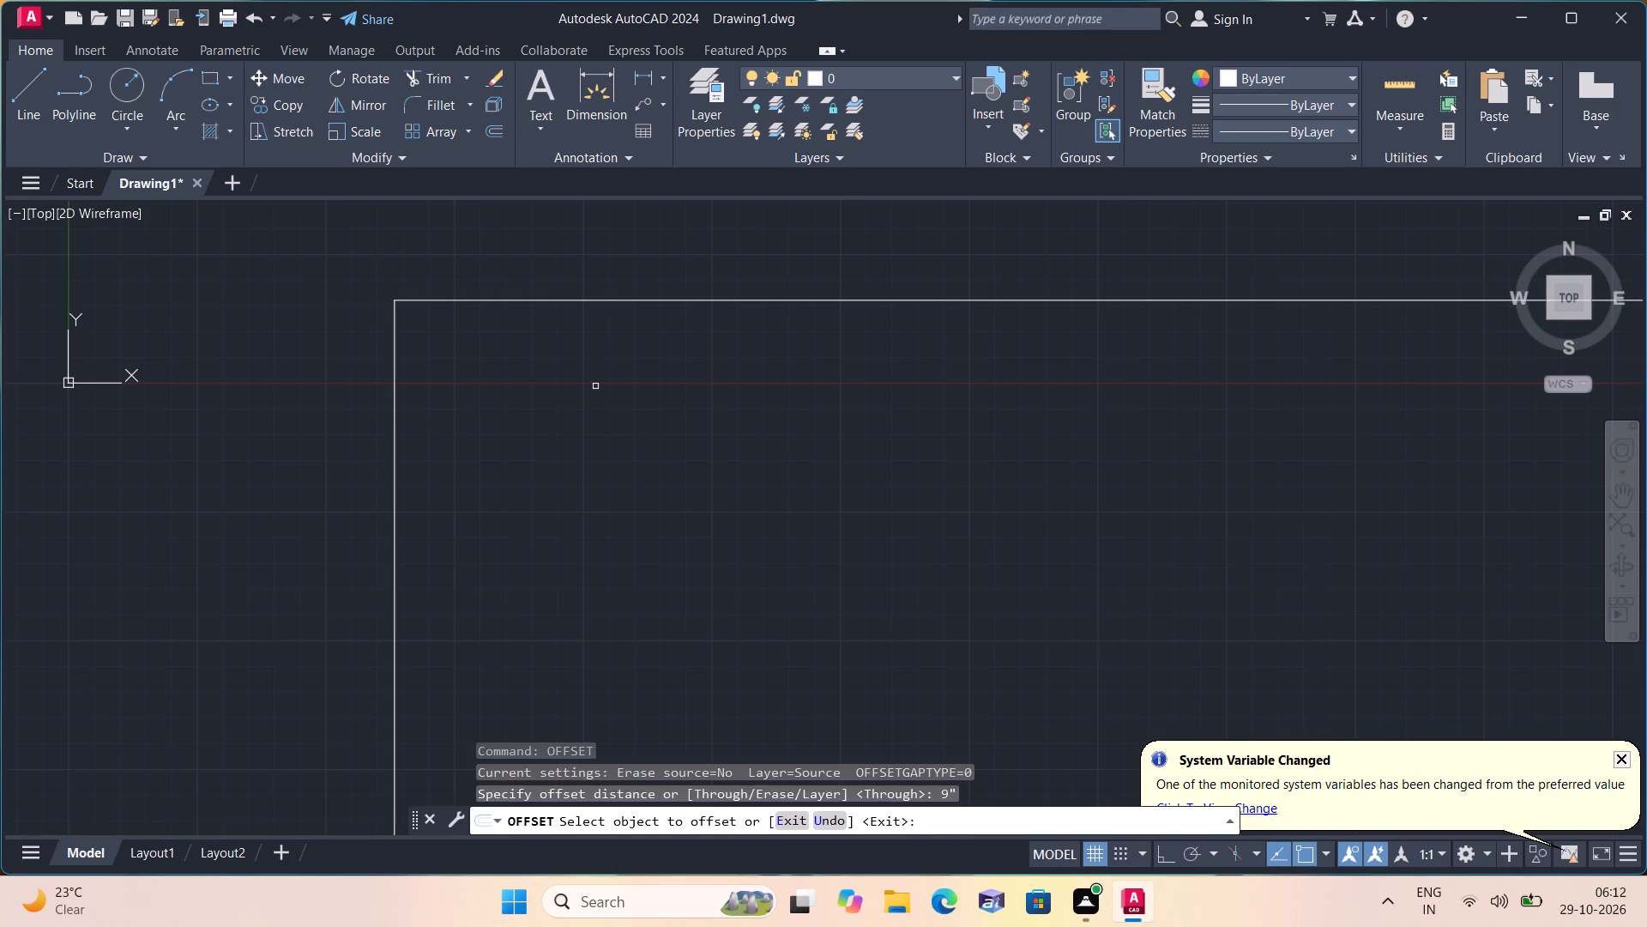
{"action": "left_click", "coordinate": [601, 299]}
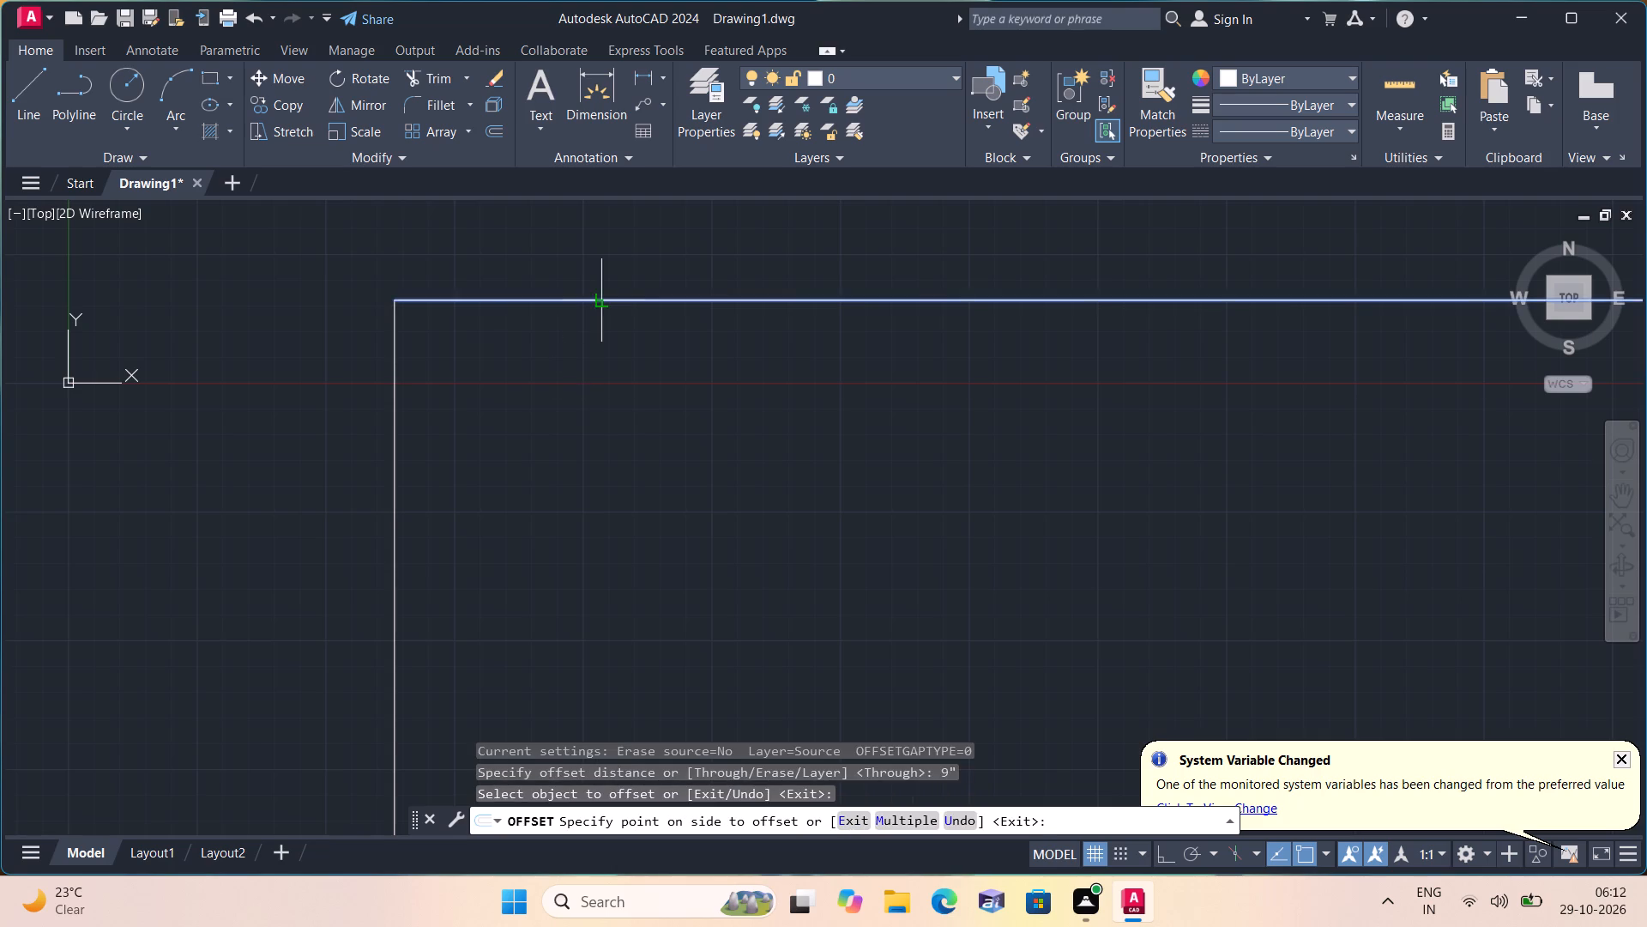
{"action": "left_click", "coordinate": [630, 488]}
{"action": "left_click", "coordinate": [395, 442]}
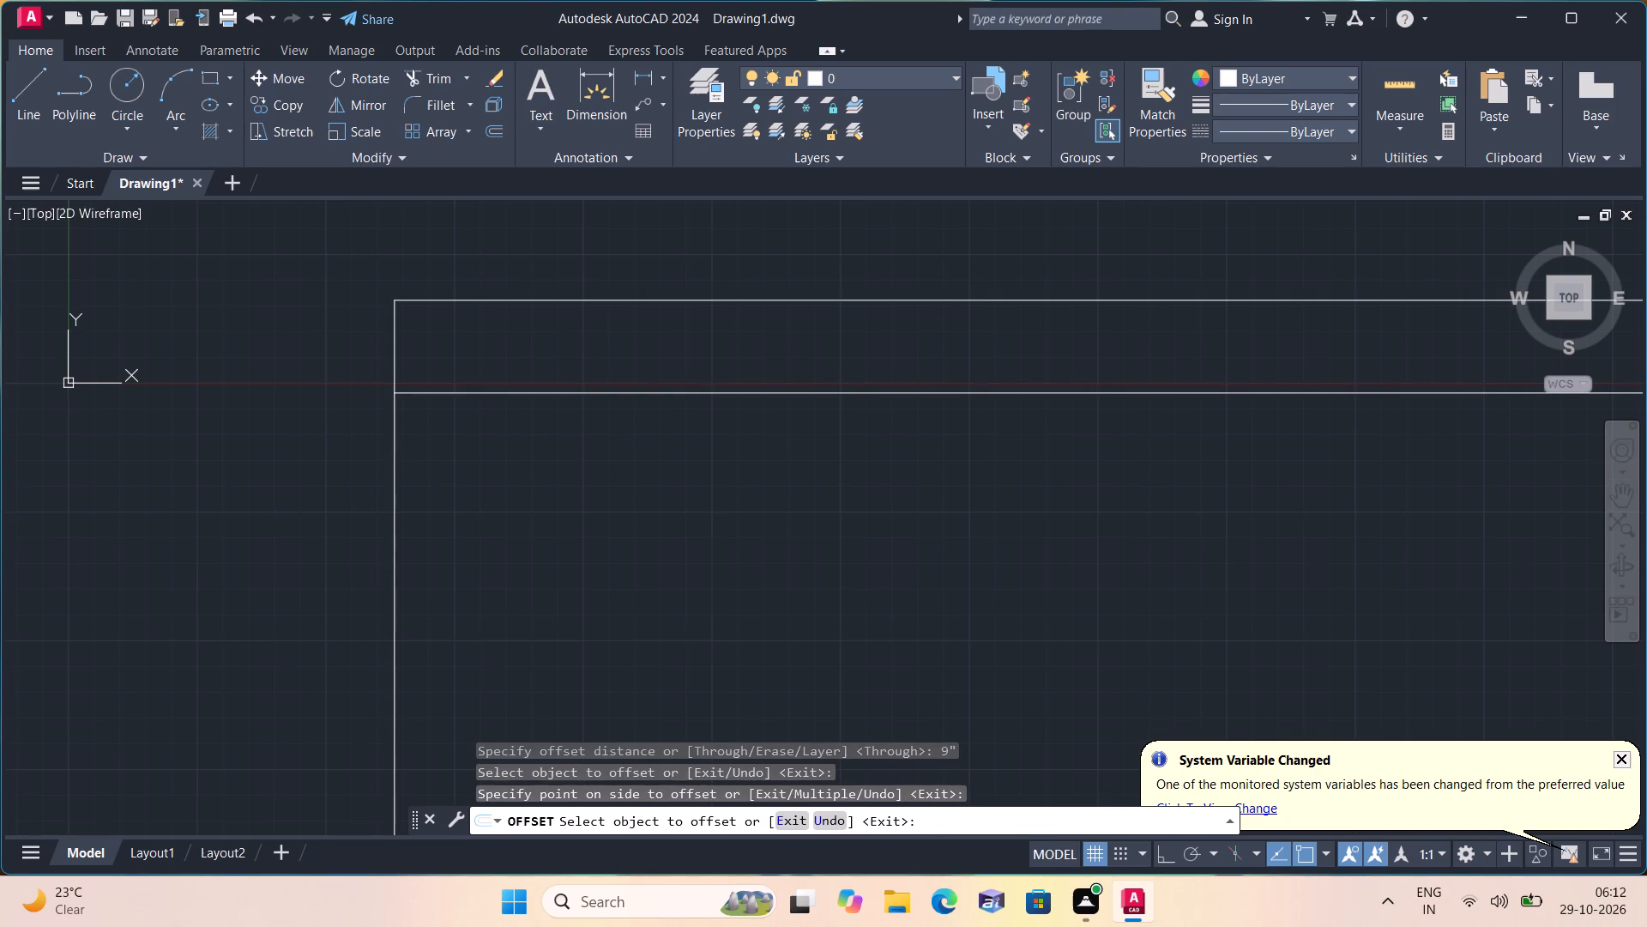
{"action": "left_click", "coordinate": [595, 447]}
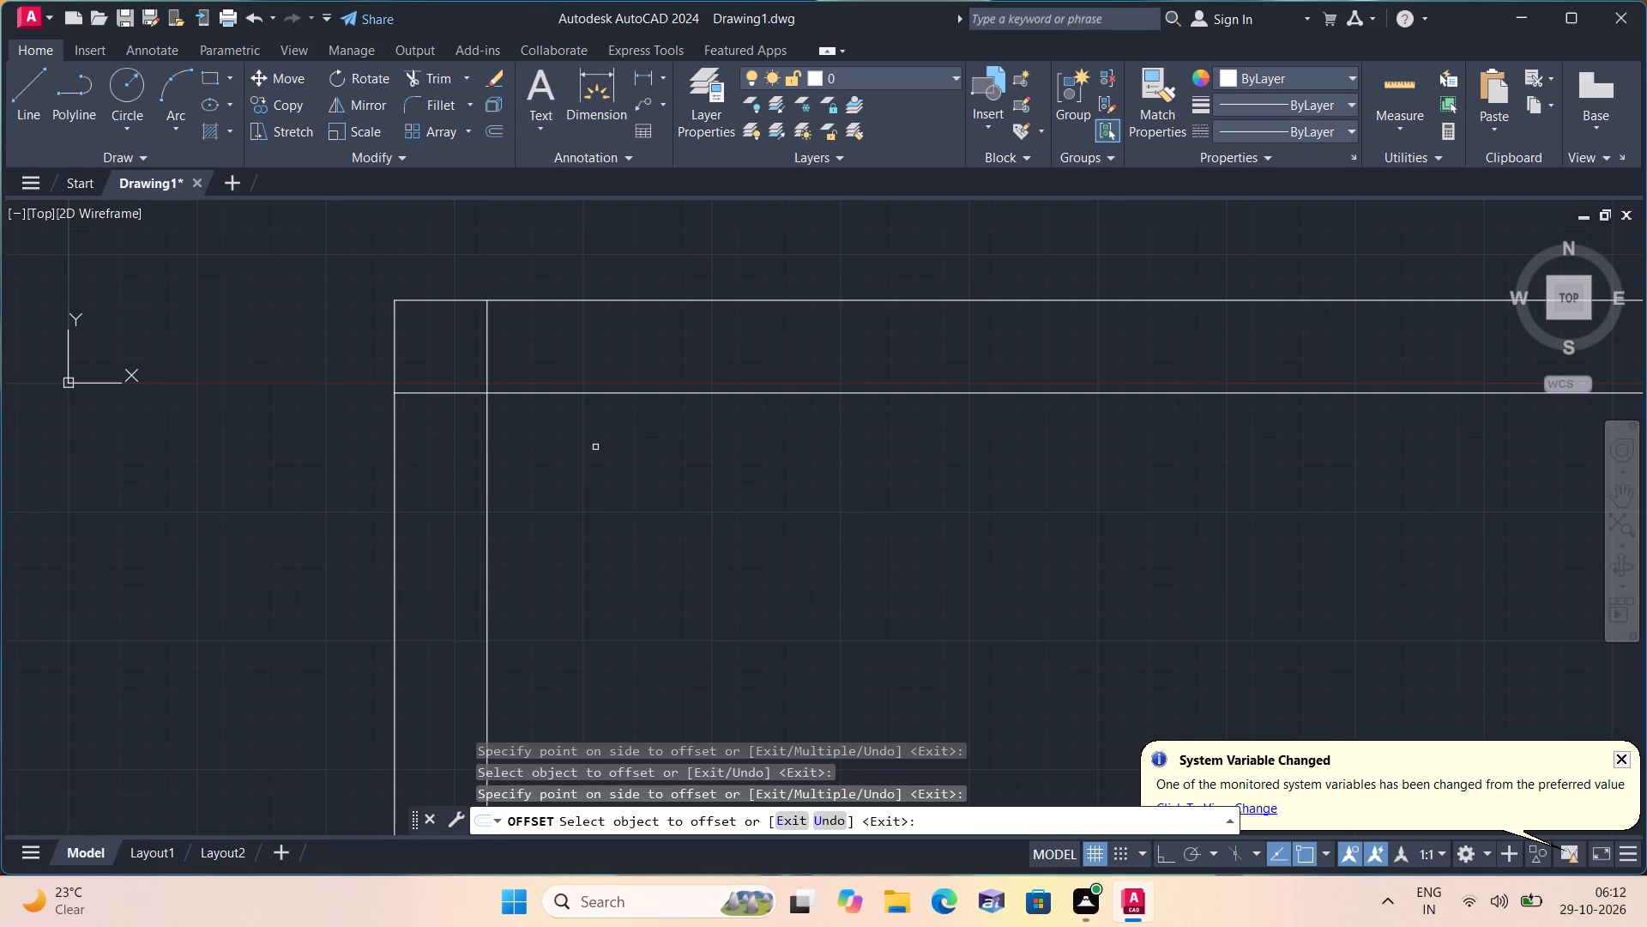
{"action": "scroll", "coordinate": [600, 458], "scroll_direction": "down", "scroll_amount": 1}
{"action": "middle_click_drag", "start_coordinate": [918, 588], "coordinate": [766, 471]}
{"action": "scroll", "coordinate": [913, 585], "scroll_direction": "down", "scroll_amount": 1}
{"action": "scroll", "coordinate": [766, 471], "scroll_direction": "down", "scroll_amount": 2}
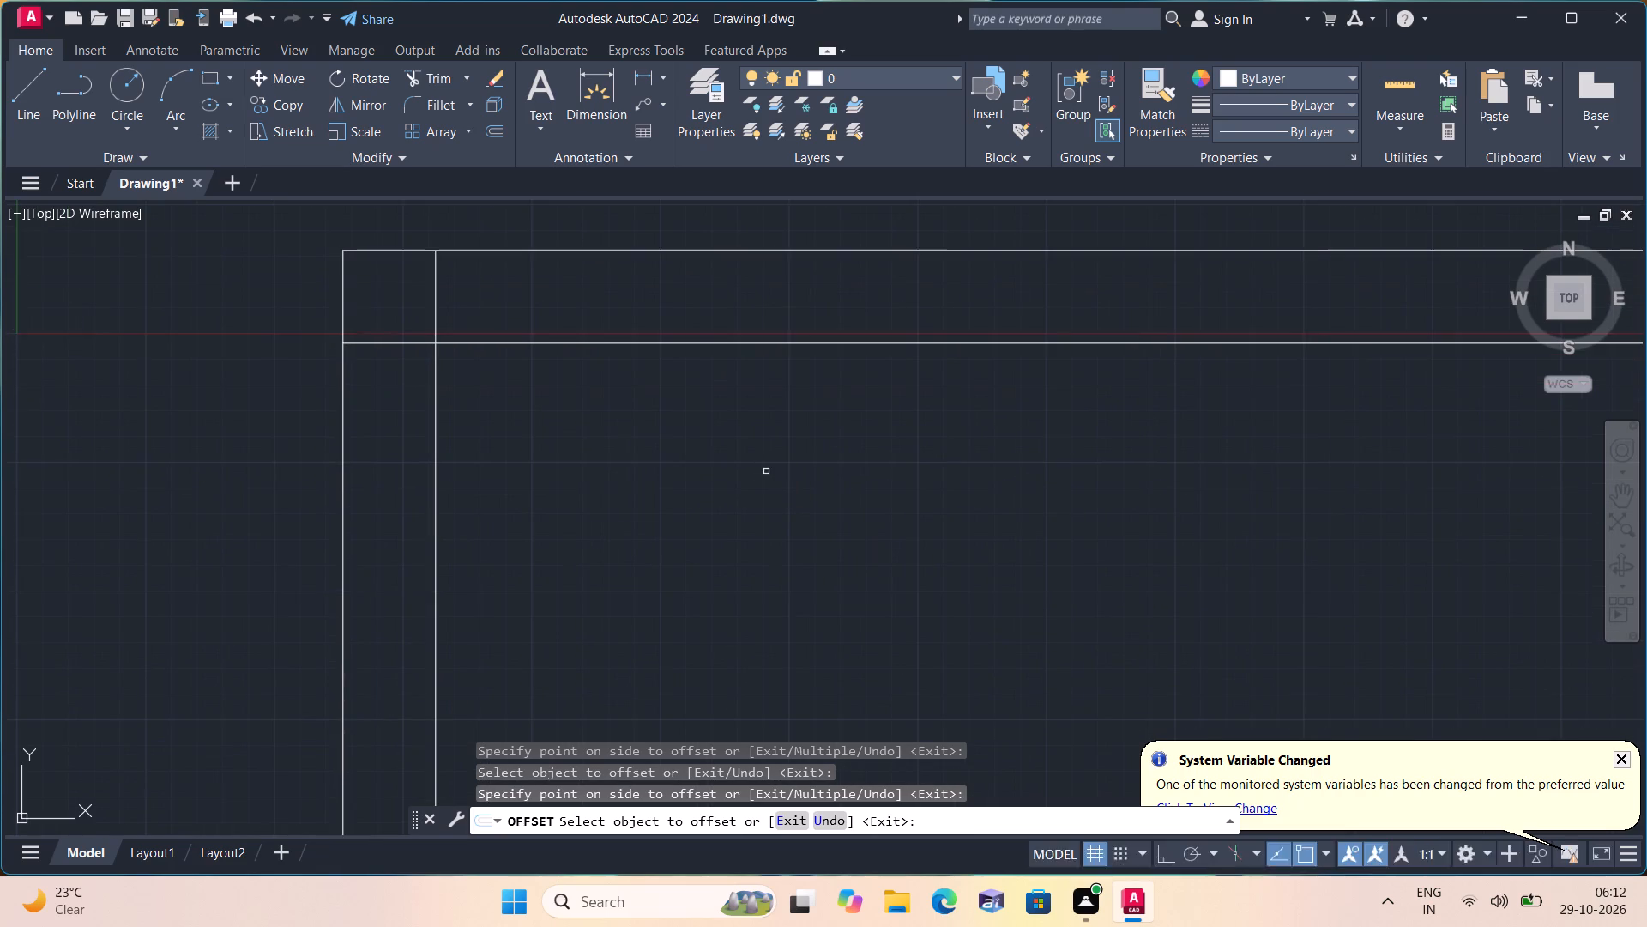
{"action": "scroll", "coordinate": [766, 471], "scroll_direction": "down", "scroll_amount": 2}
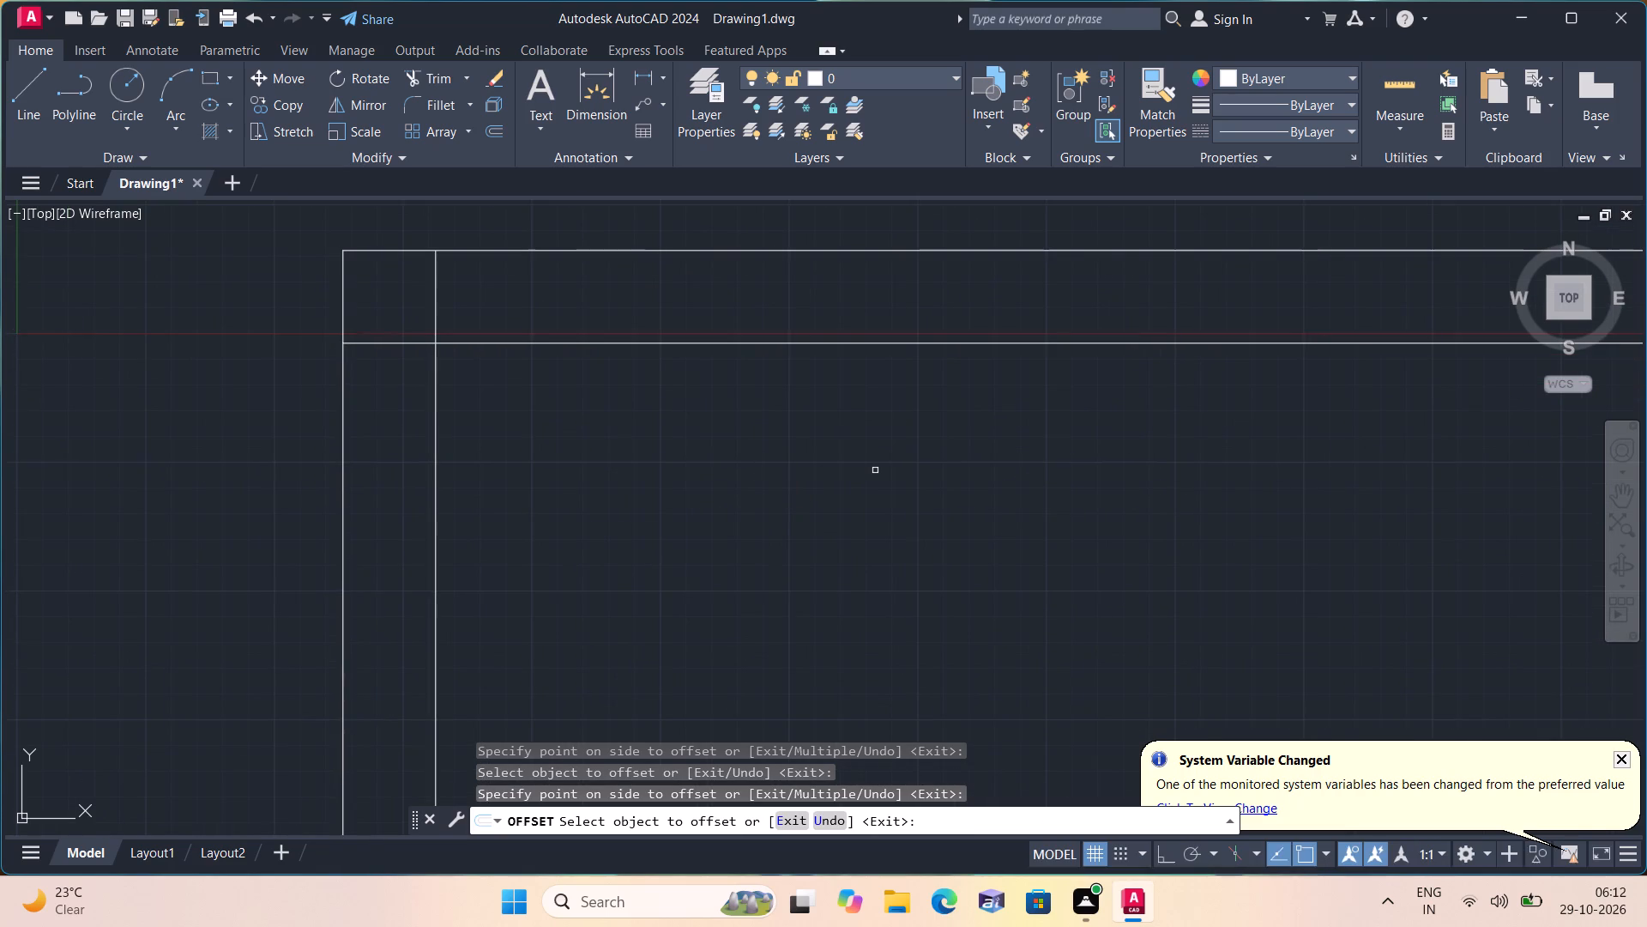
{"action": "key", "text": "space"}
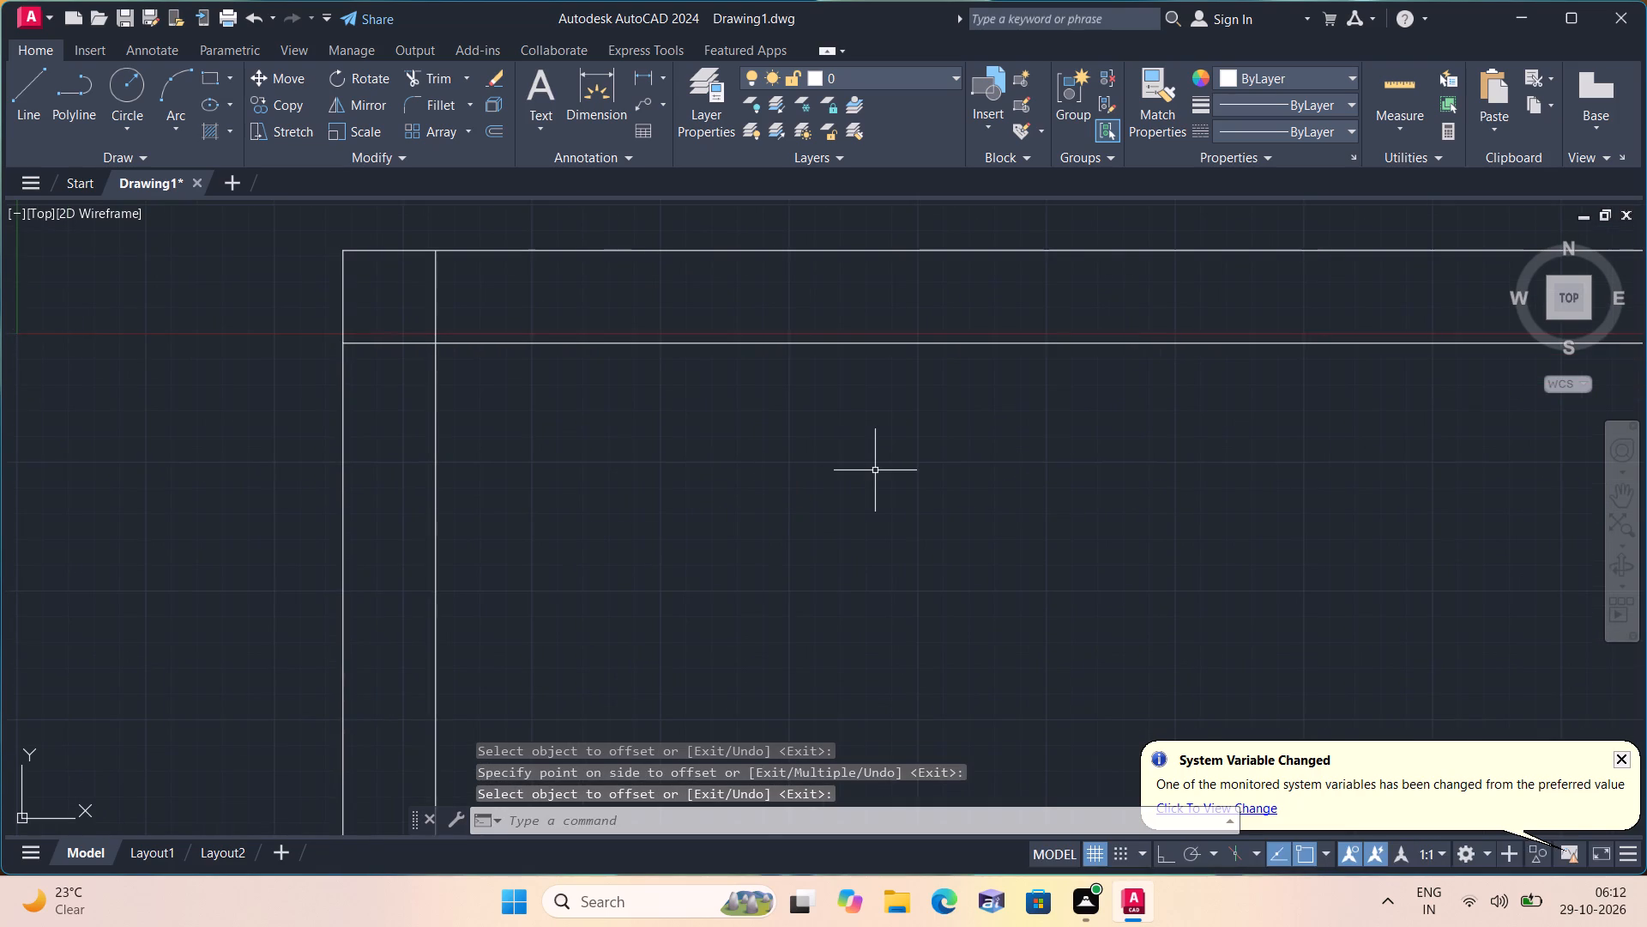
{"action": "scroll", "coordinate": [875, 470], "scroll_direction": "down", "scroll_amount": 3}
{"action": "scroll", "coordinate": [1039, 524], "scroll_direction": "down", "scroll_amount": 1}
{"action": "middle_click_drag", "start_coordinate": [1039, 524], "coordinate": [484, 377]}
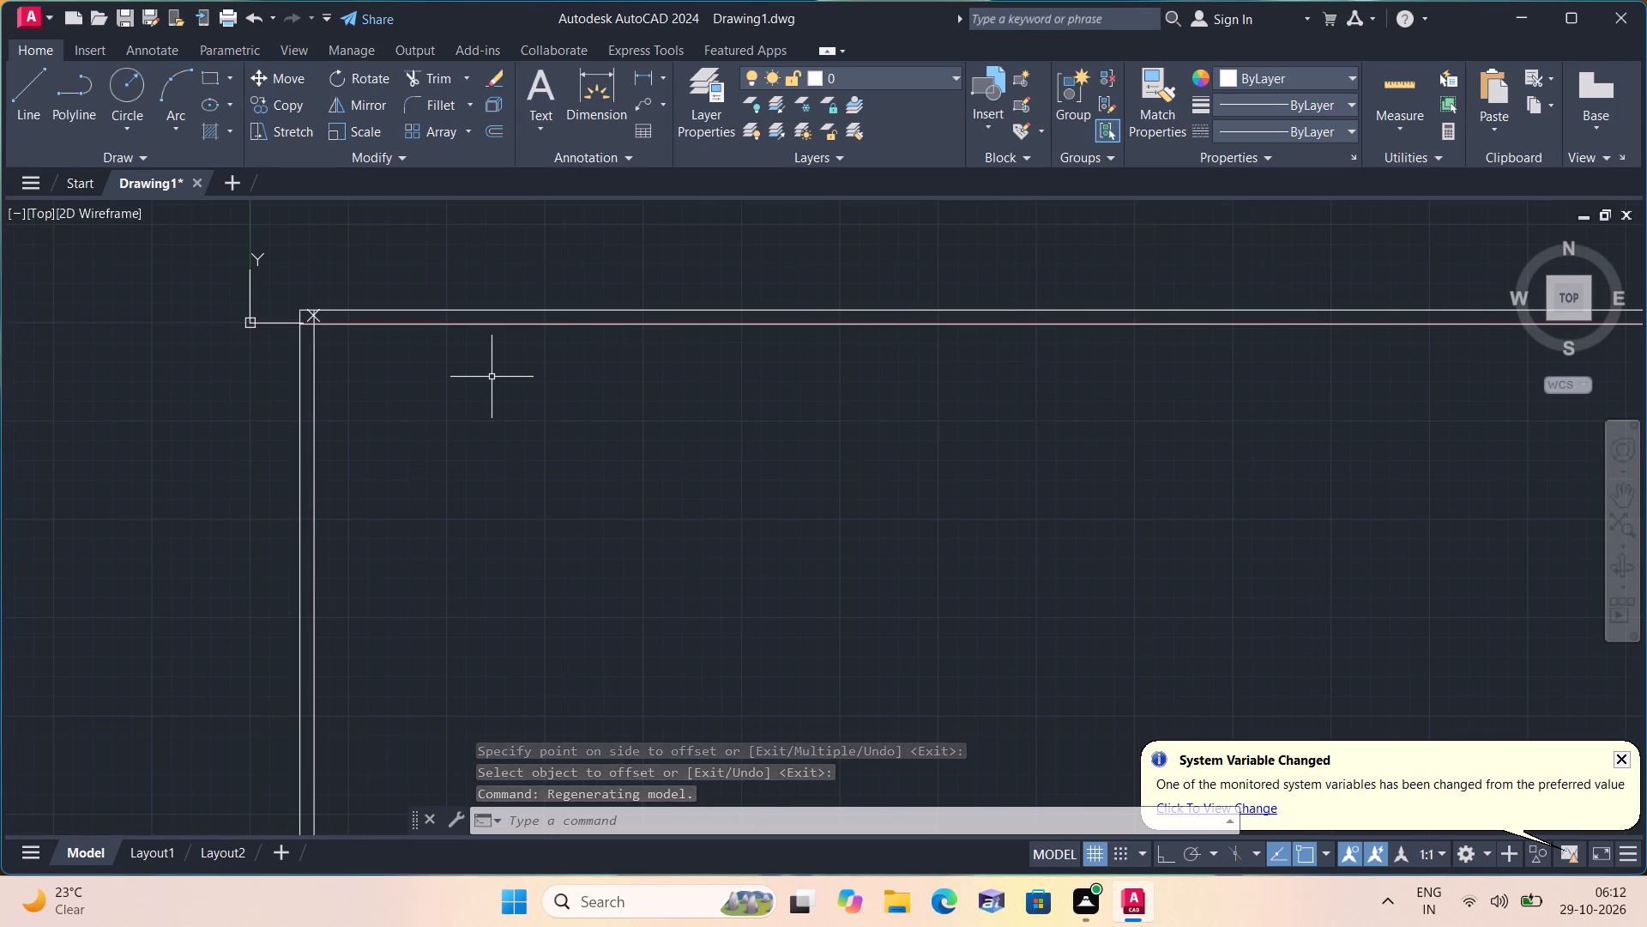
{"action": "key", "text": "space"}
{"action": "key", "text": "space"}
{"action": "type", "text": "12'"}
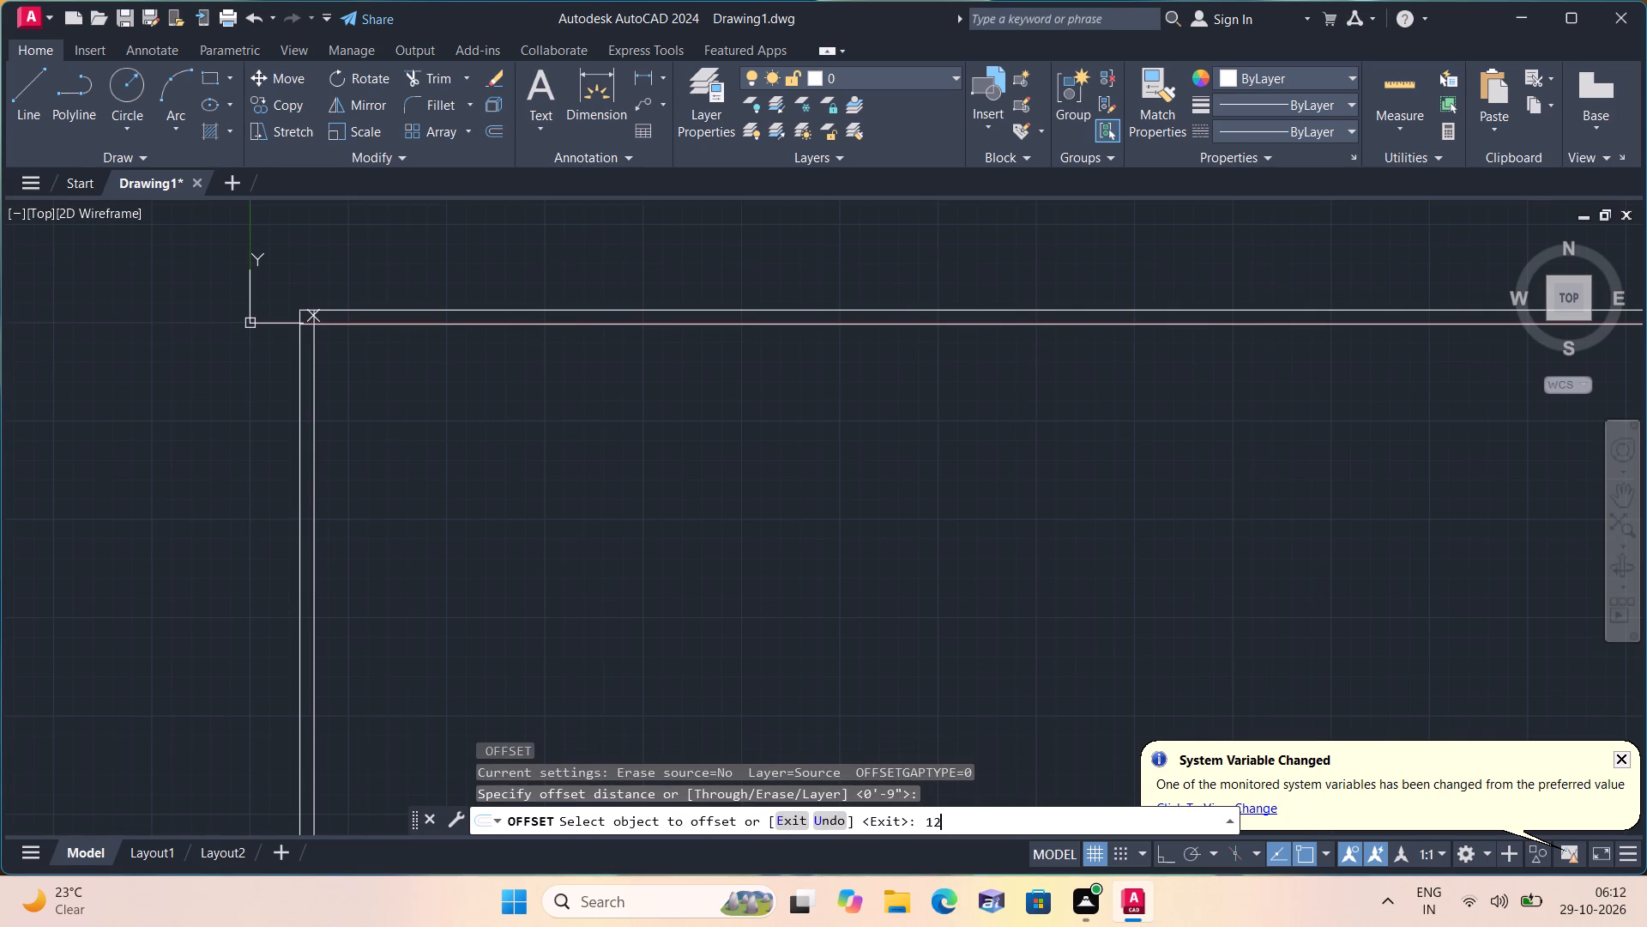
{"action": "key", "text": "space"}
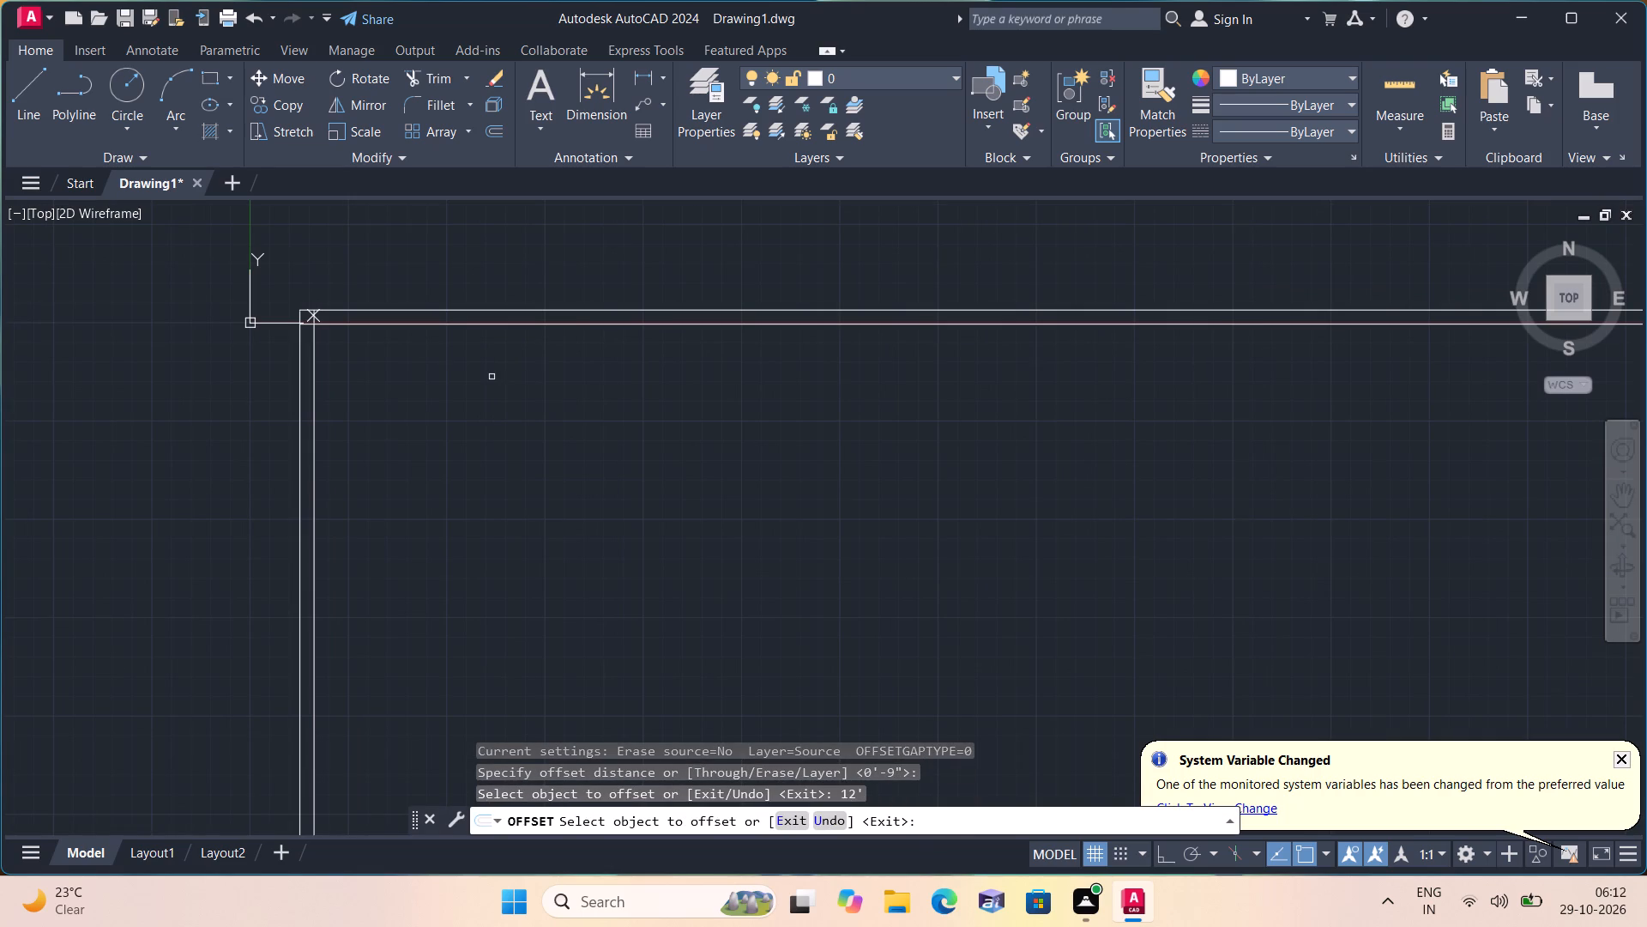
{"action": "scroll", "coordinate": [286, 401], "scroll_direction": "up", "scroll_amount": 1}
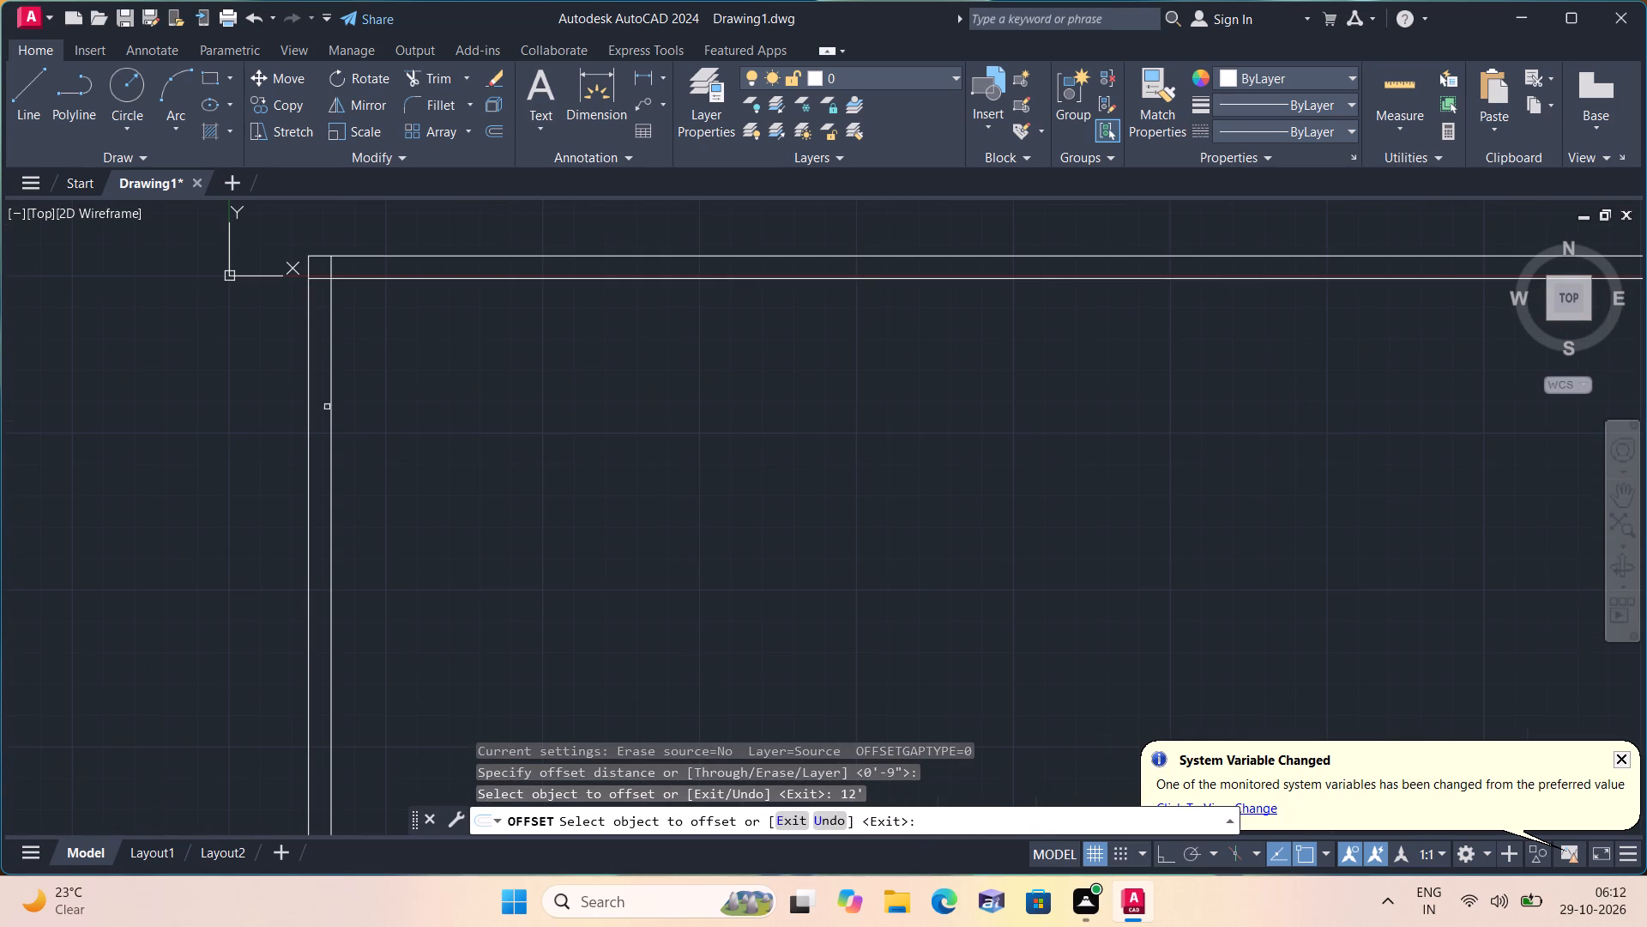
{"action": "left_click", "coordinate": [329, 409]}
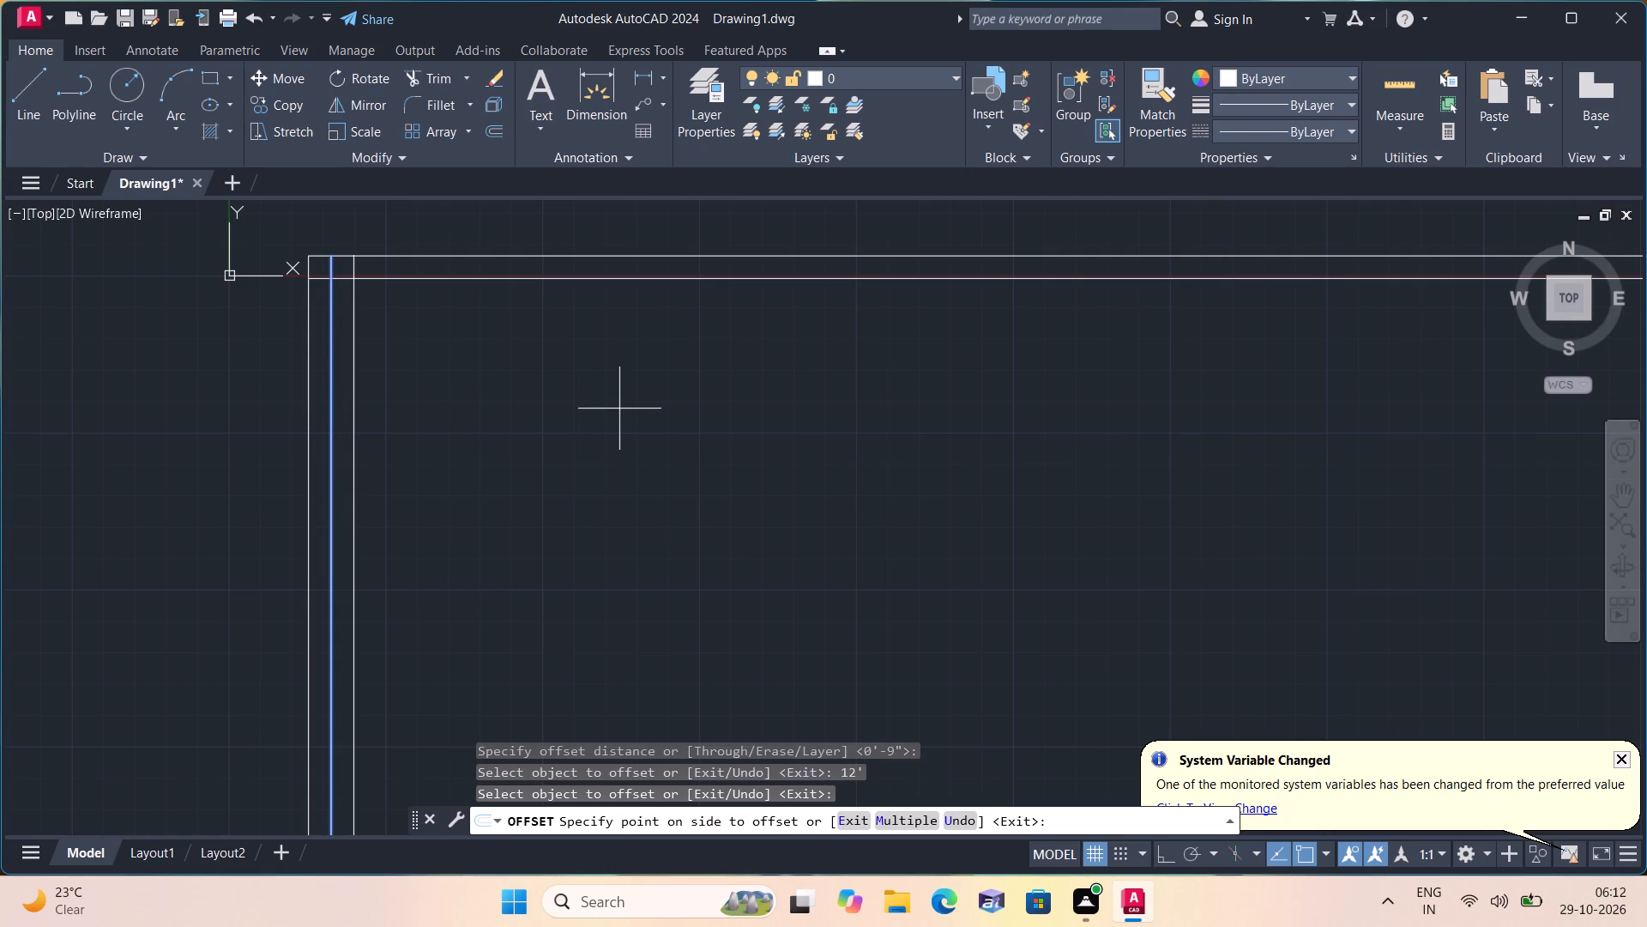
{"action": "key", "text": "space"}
Offset the inner line of the vertical wall 12' to the right, into the room area.
{"action": "key", "text": "space"}
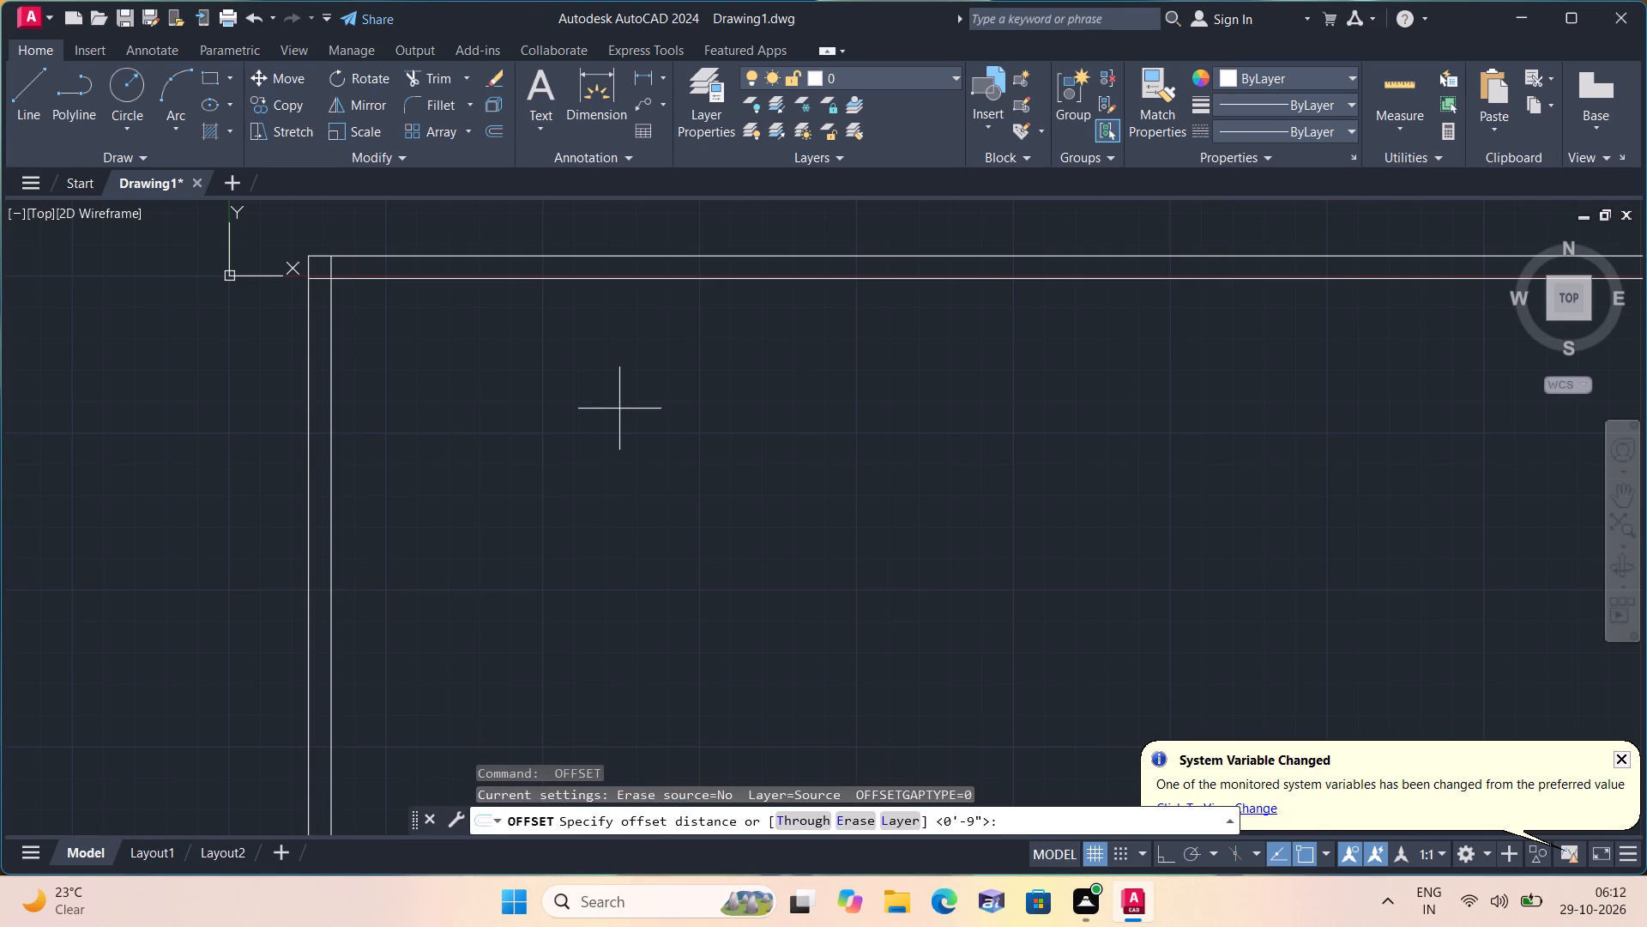
{"action": "type", "text": "12'"}
{"action": "key", "text": "space"}
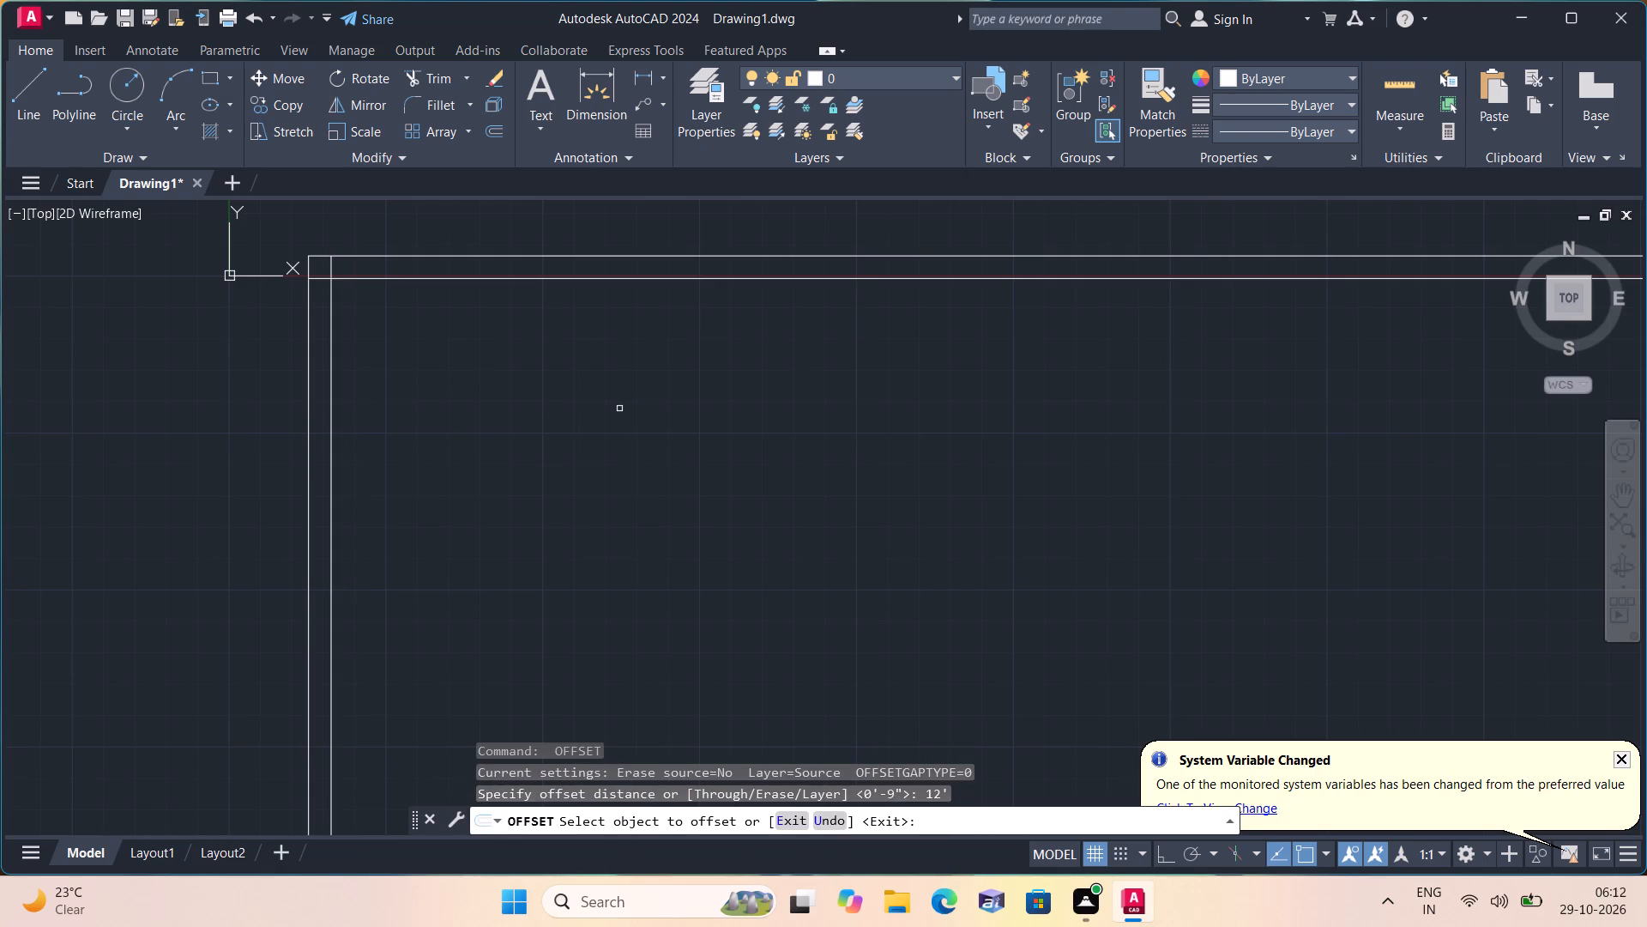
{"action": "left_click", "coordinate": [327, 378]}
{"action": "left_click", "coordinate": [329, 381]}
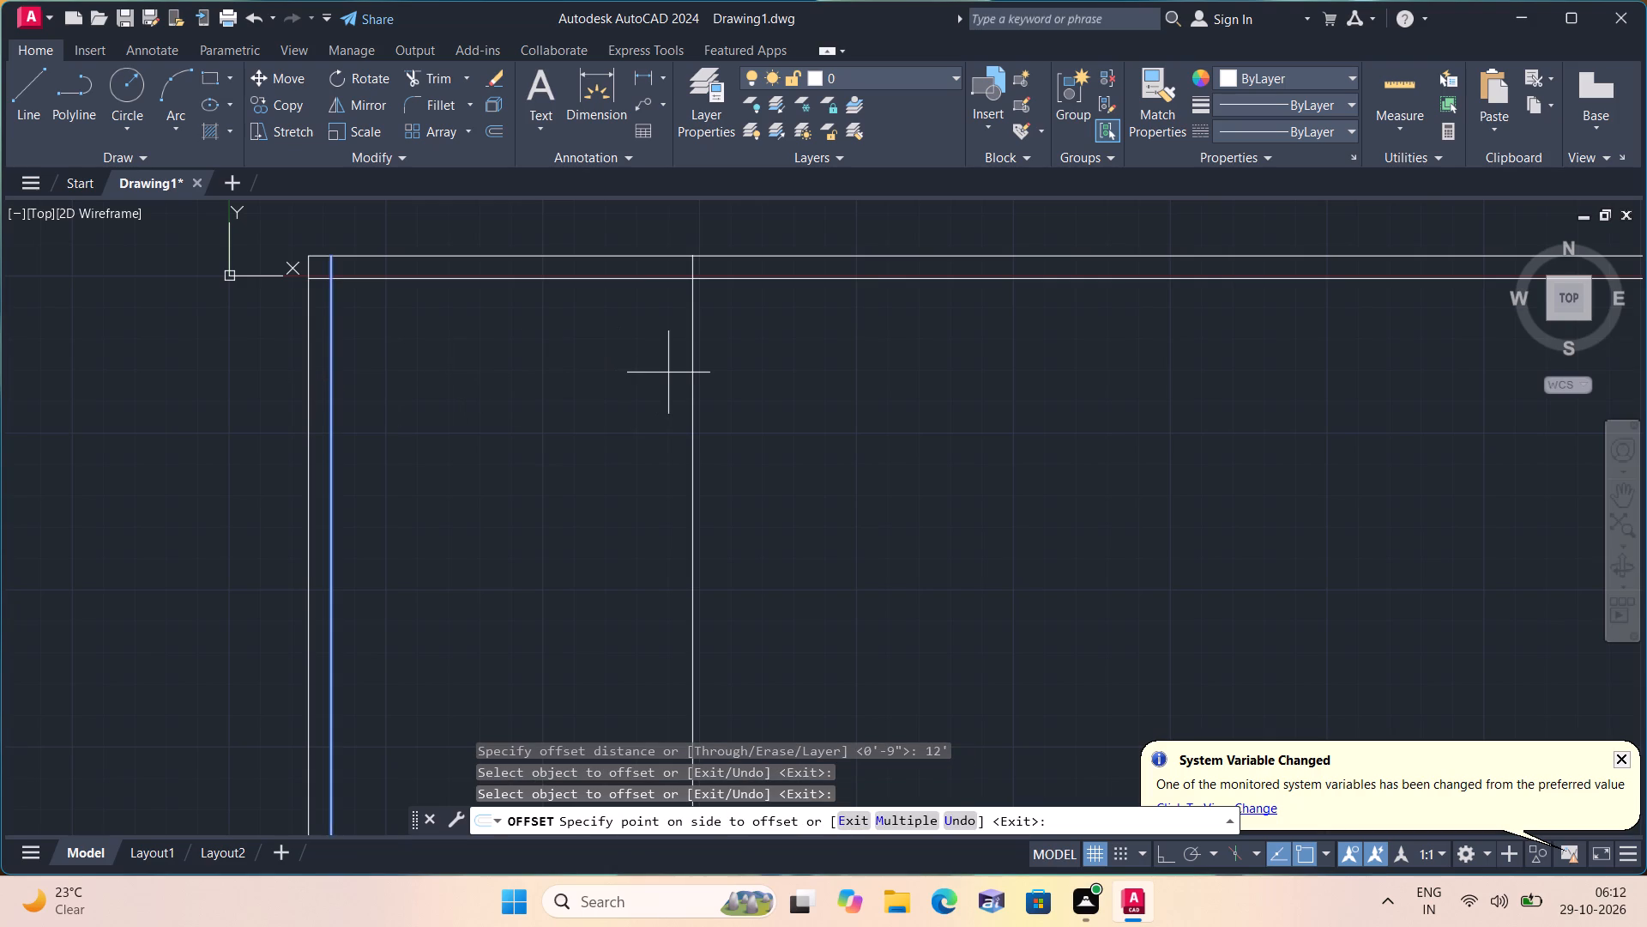
{"action": "left_click", "coordinate": [668, 373]}
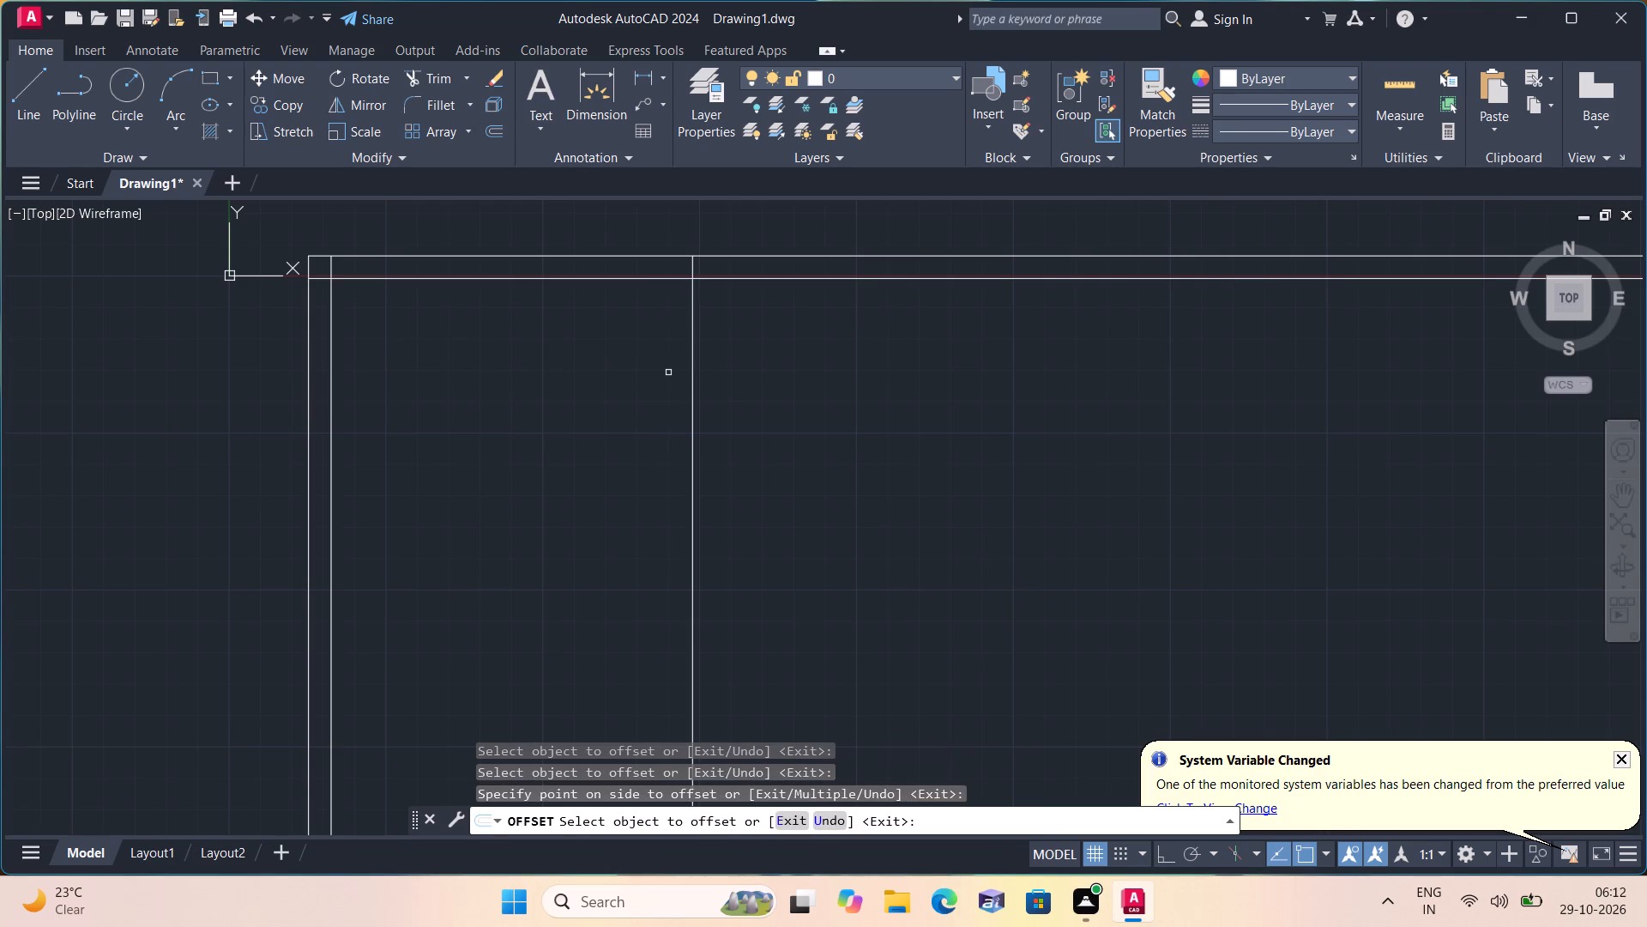
{"action": "key", "text": "space"}
Offset the new vertical line 9" further to the right to form the second vertical wall.
{"action": "key", "text": "space"}
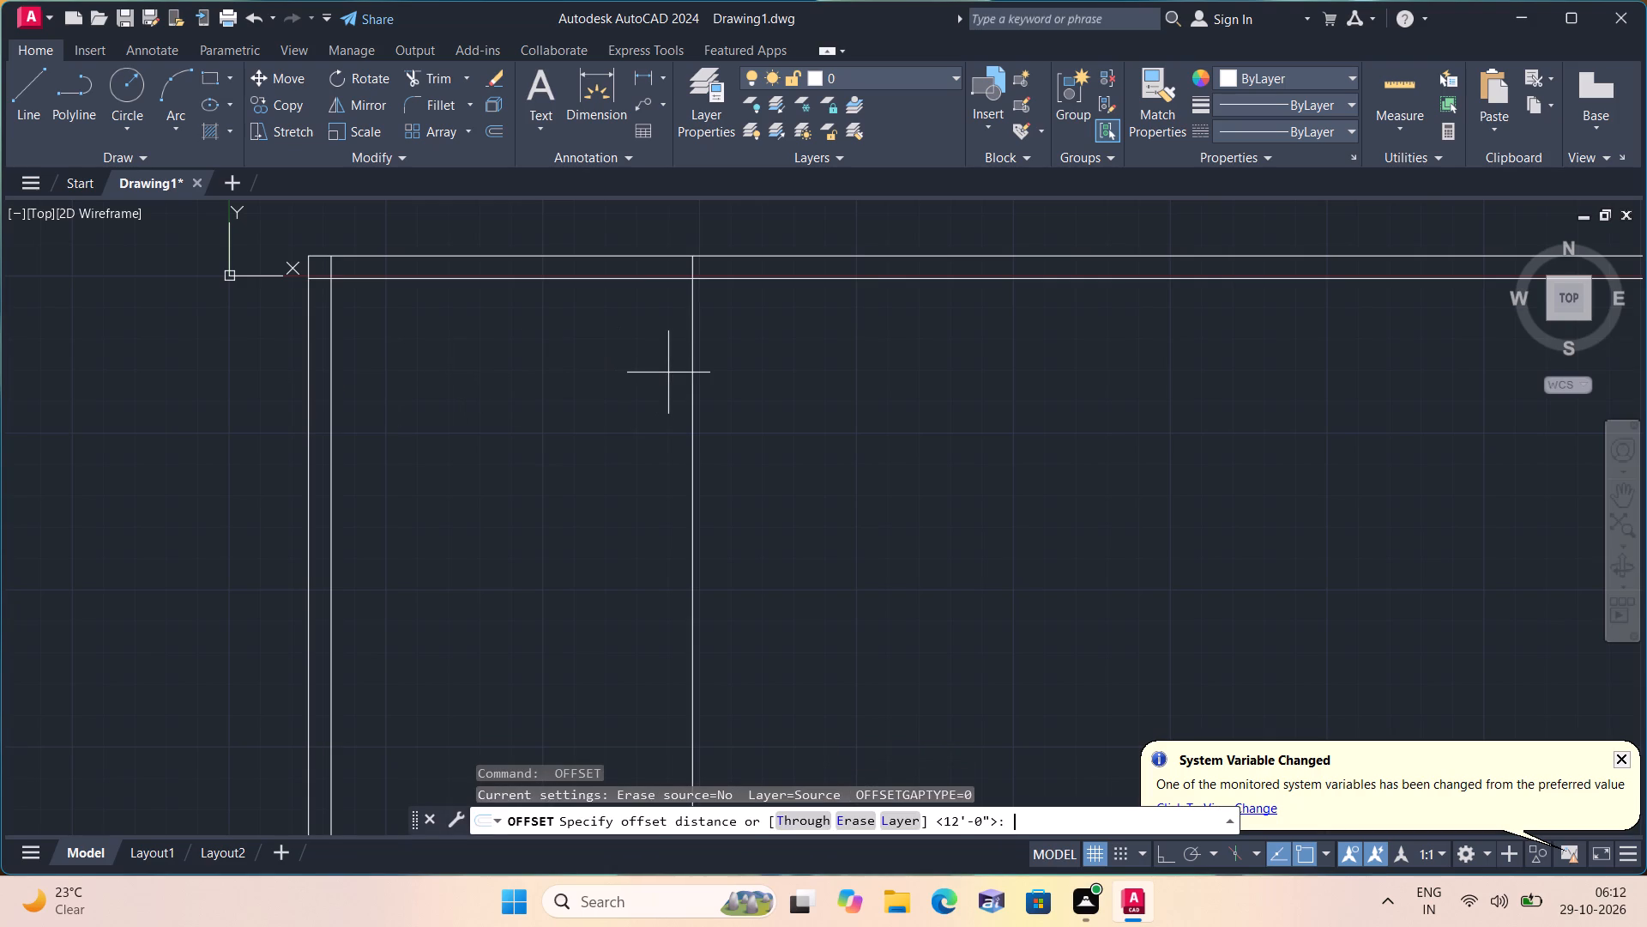
{"action": "type", "text": "9\""}
{"action": "key", "text": "space"}
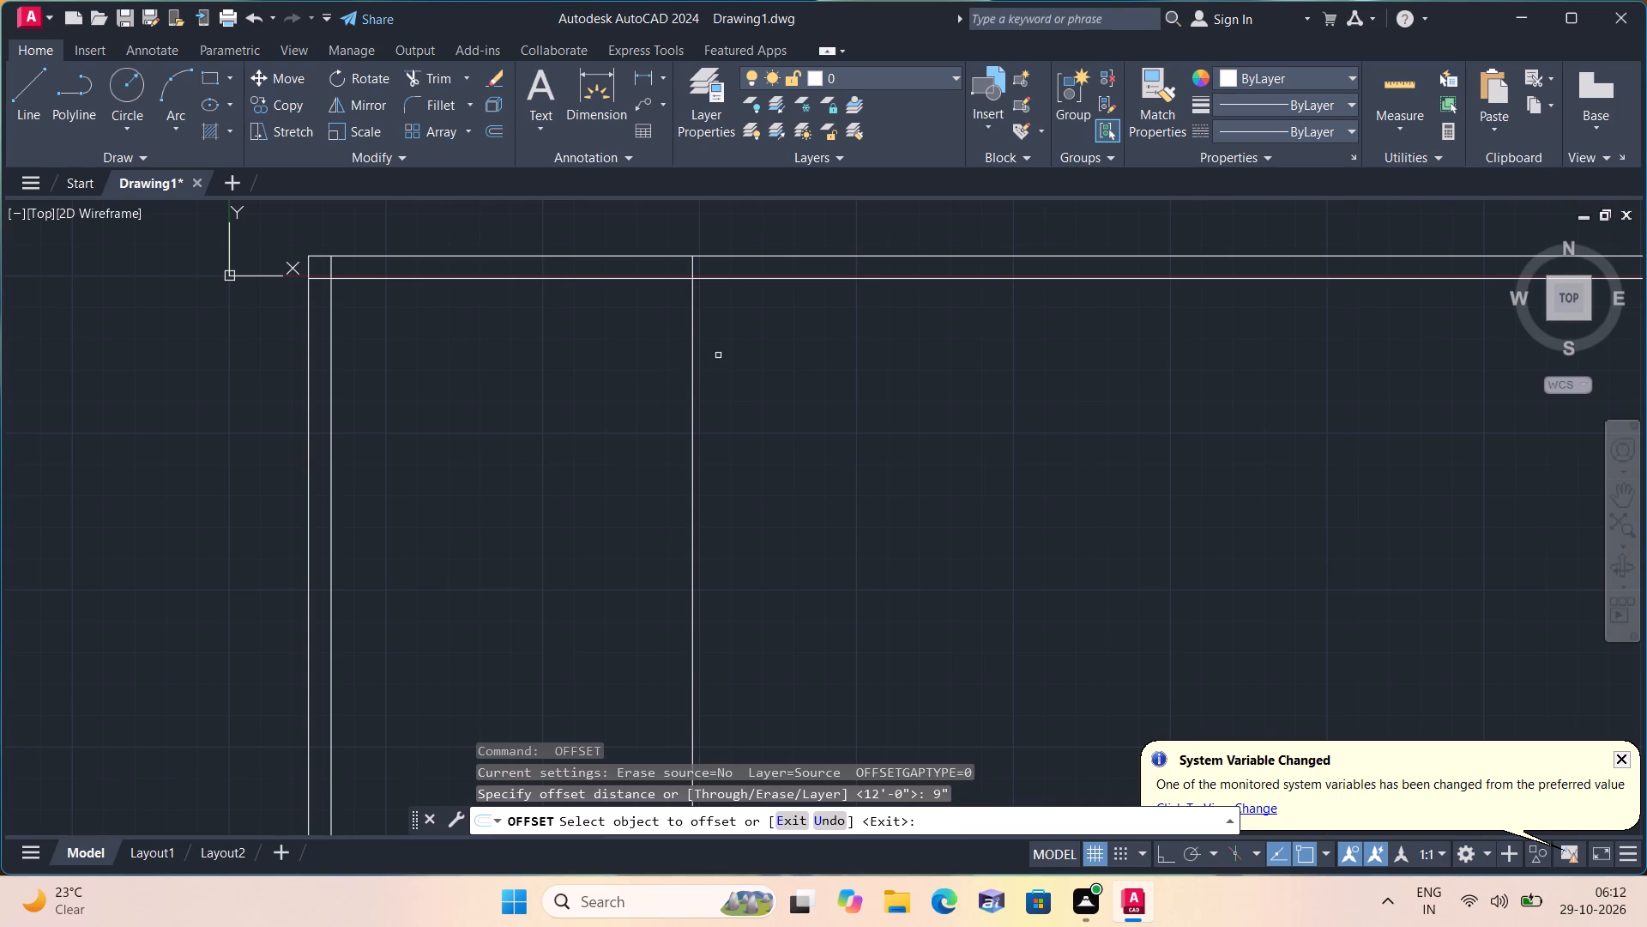
{"action": "left_click", "coordinate": [693, 321]}
{"action": "left_click", "coordinate": [1038, 336]}
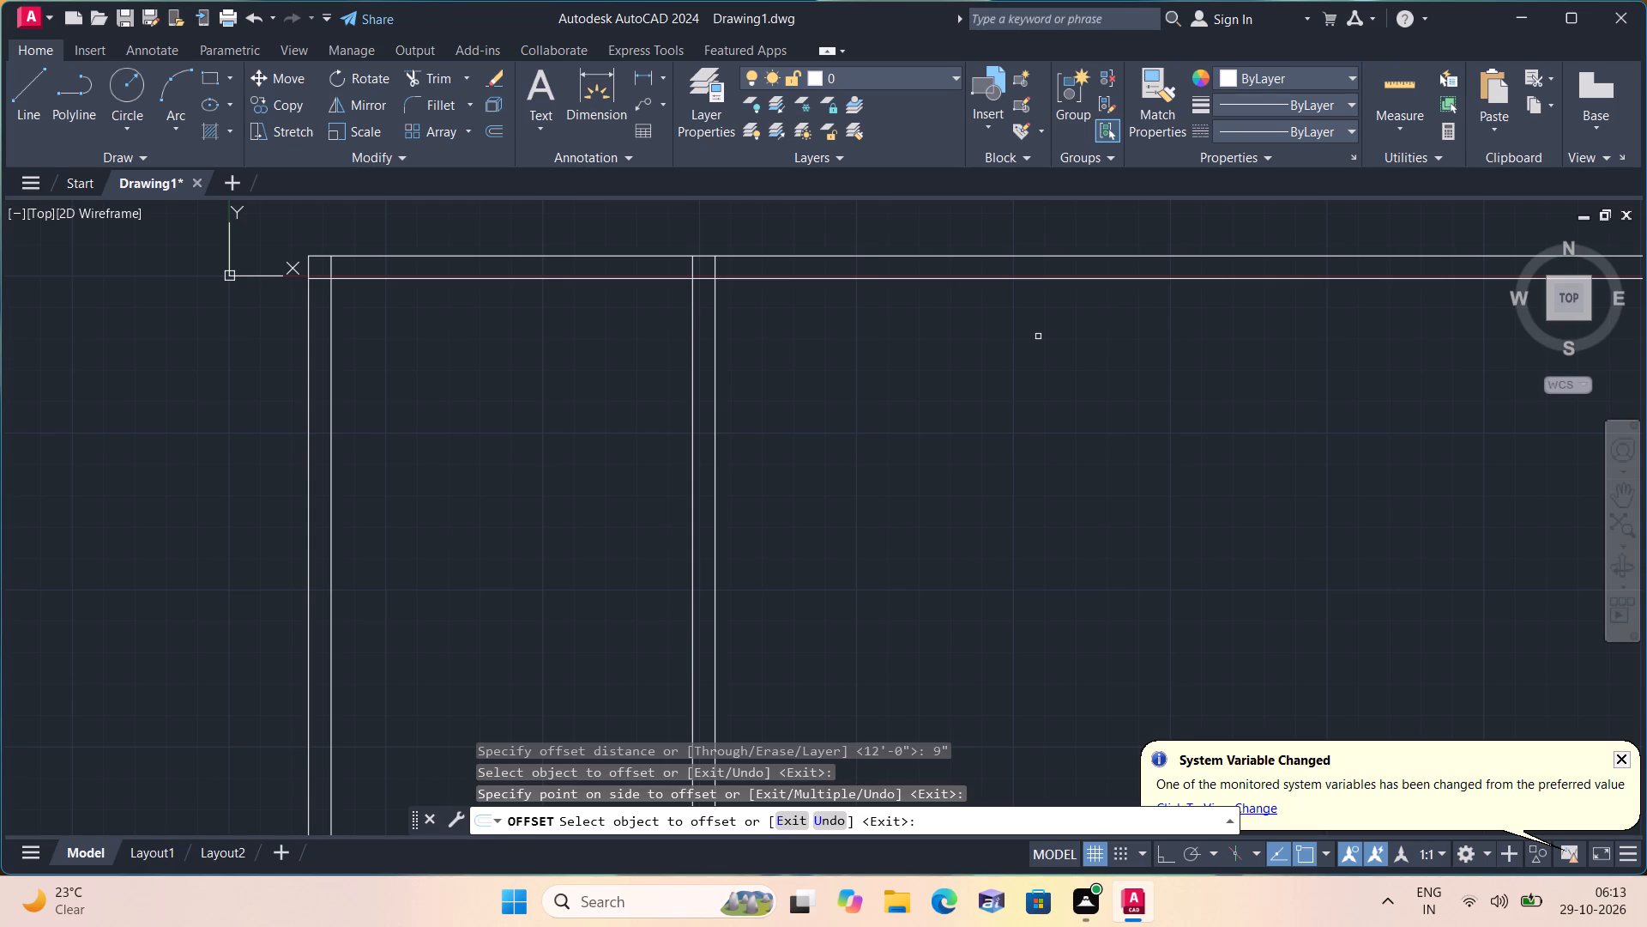
{"action": "key", "text": "space"}
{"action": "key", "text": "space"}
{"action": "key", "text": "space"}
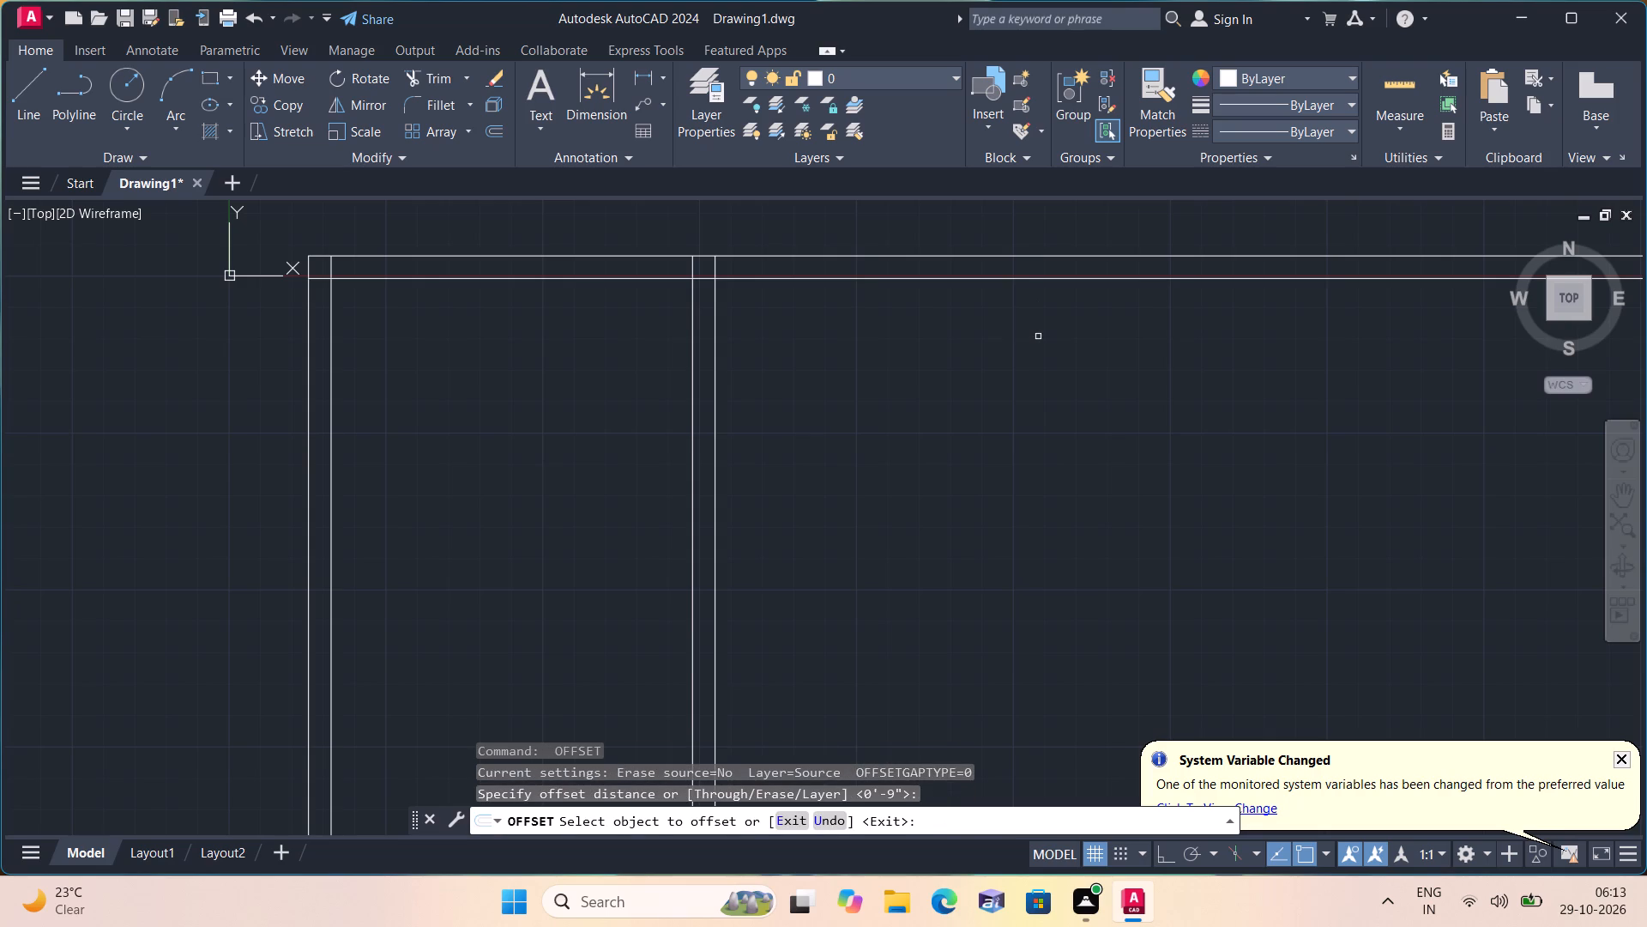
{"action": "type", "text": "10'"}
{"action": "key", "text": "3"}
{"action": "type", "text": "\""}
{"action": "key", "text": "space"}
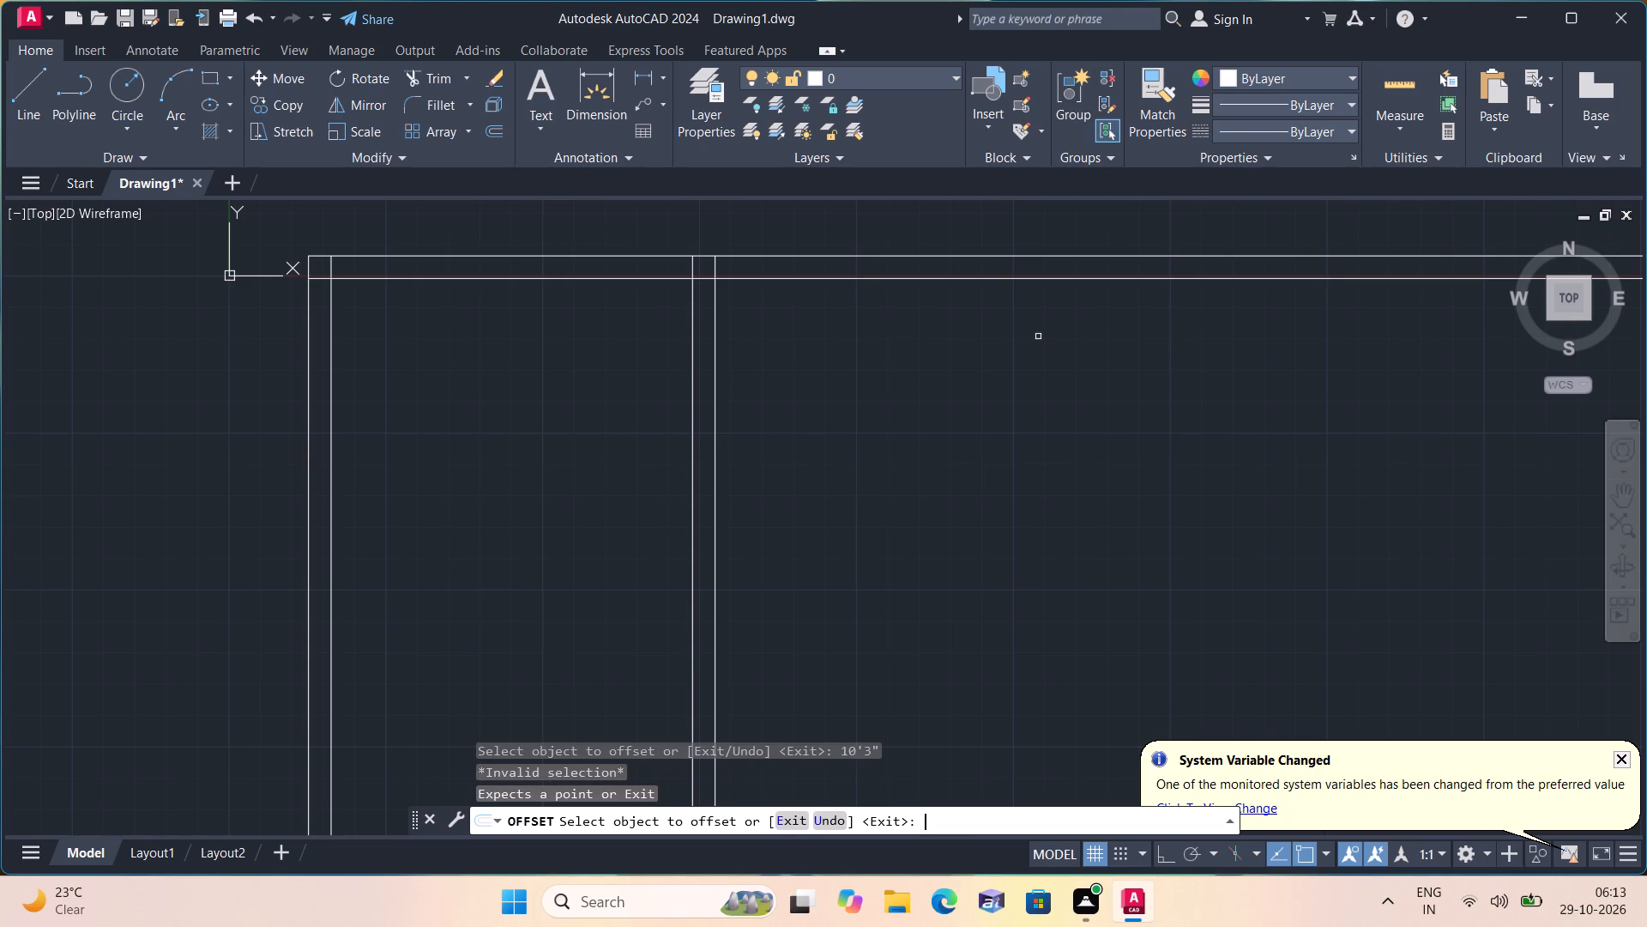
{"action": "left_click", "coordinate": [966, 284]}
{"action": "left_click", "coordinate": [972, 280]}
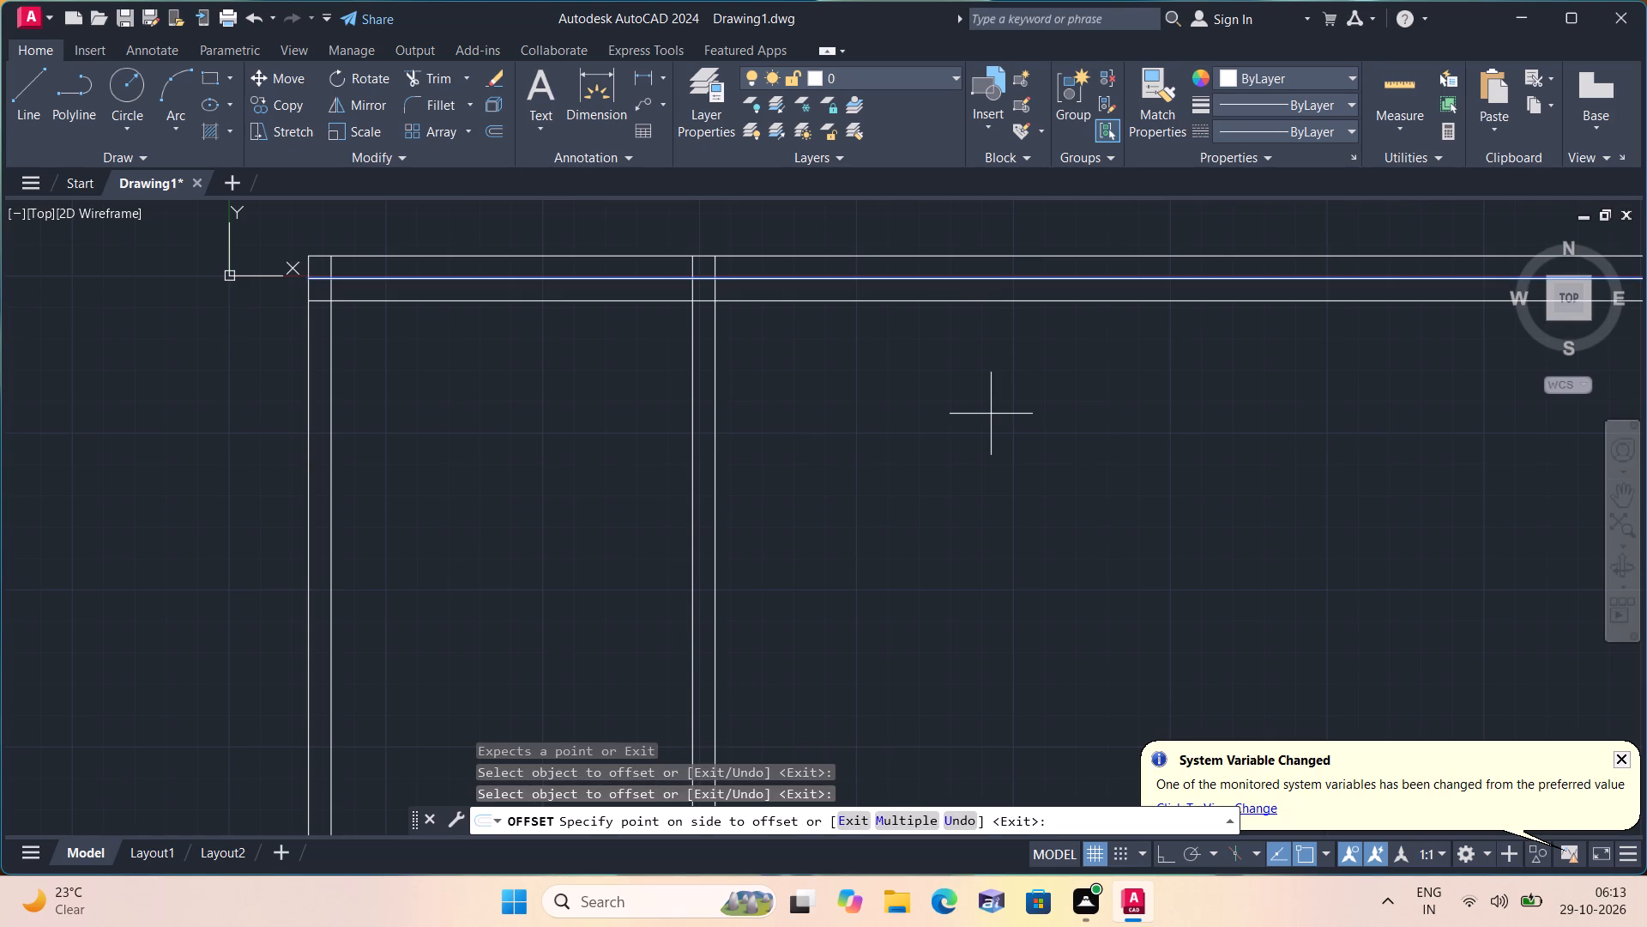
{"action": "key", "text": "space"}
Offset the inner line of the top horizontal wall 10'3" downward.
{"action": "key", "text": "space"}
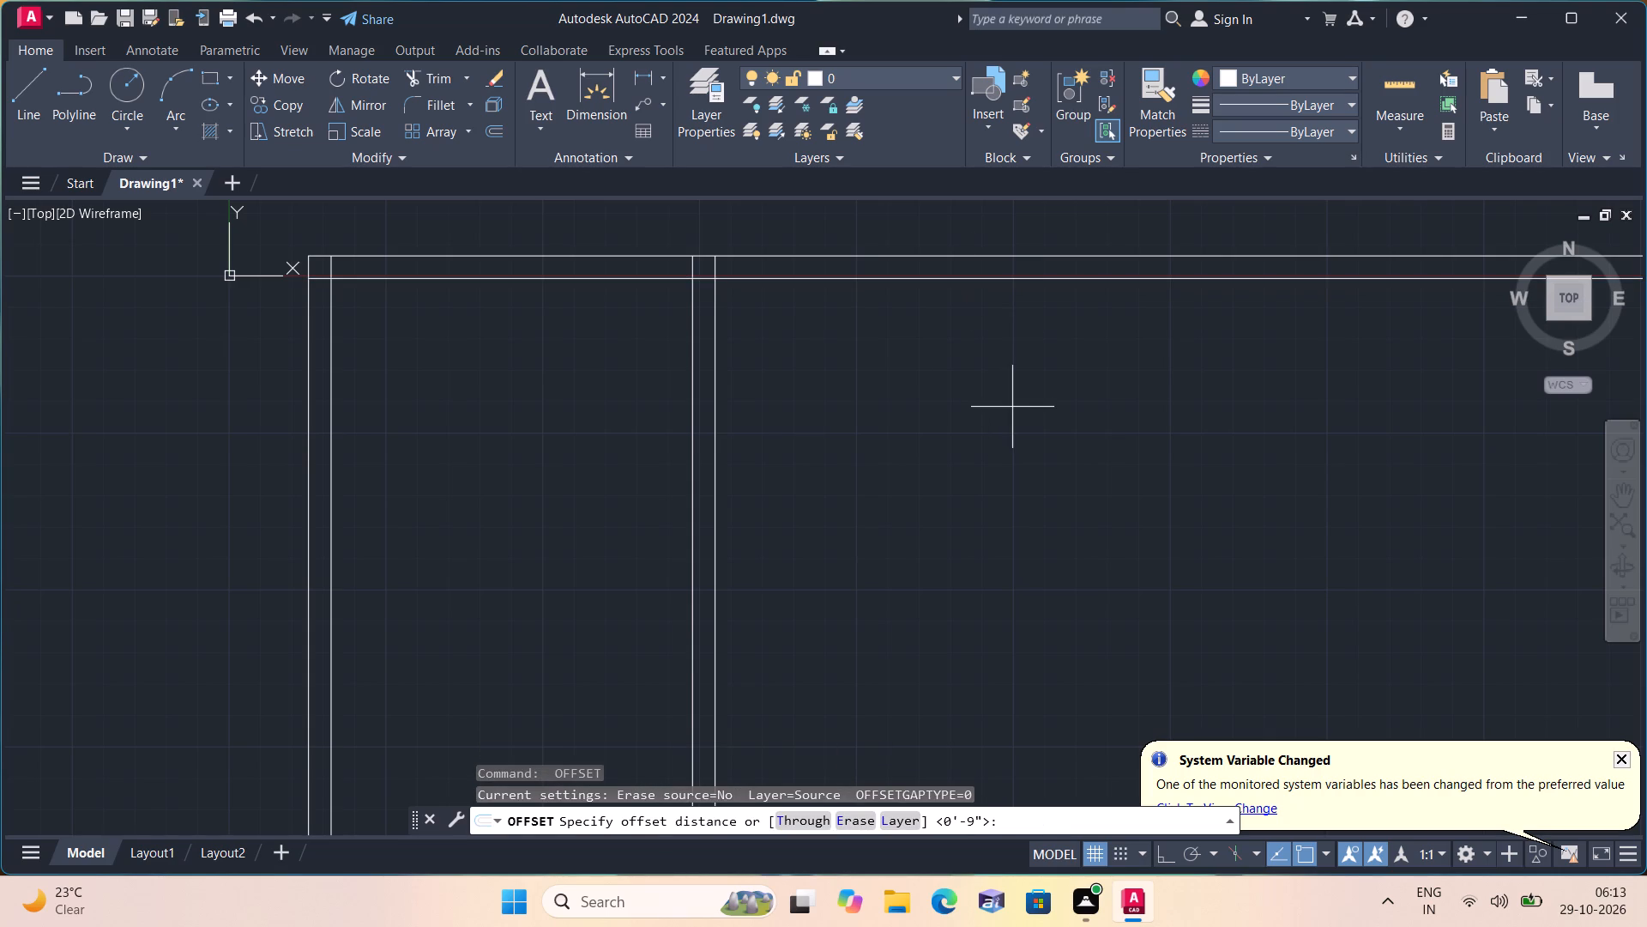
{"action": "key", "text": "1"}
{"action": "key", "text": "0"}
{"action": "type", "text": "'3\""}
{"action": "key", "text": "space"}
{"action": "left_click", "coordinate": [892, 277]}
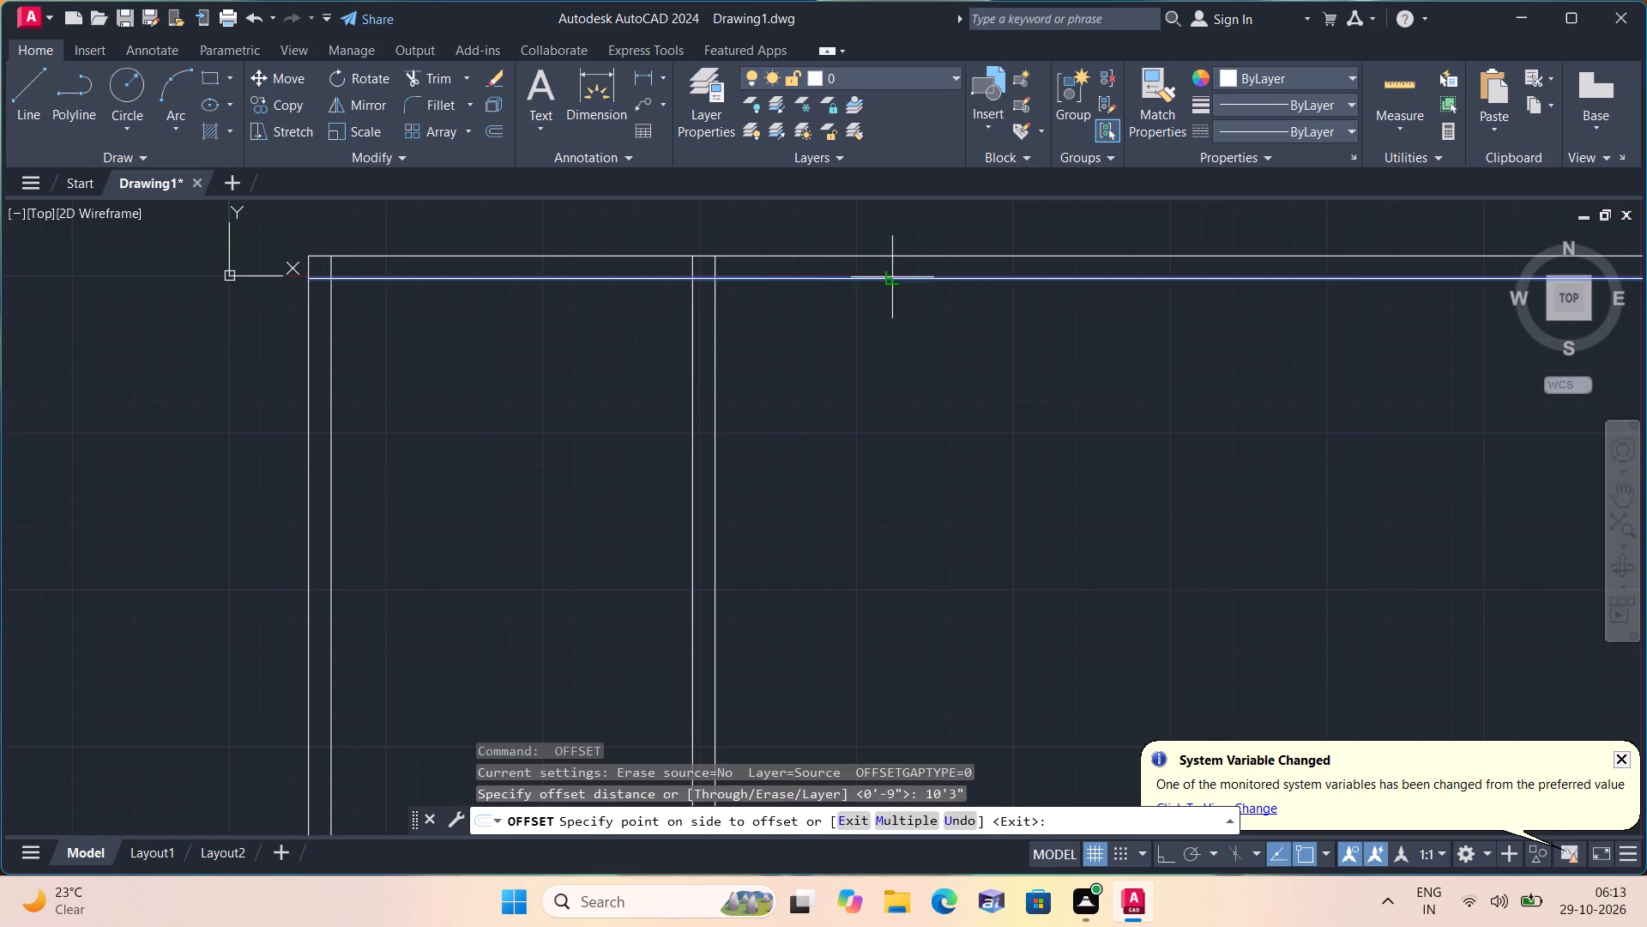
{"action": "left_click", "coordinate": [908, 411]}
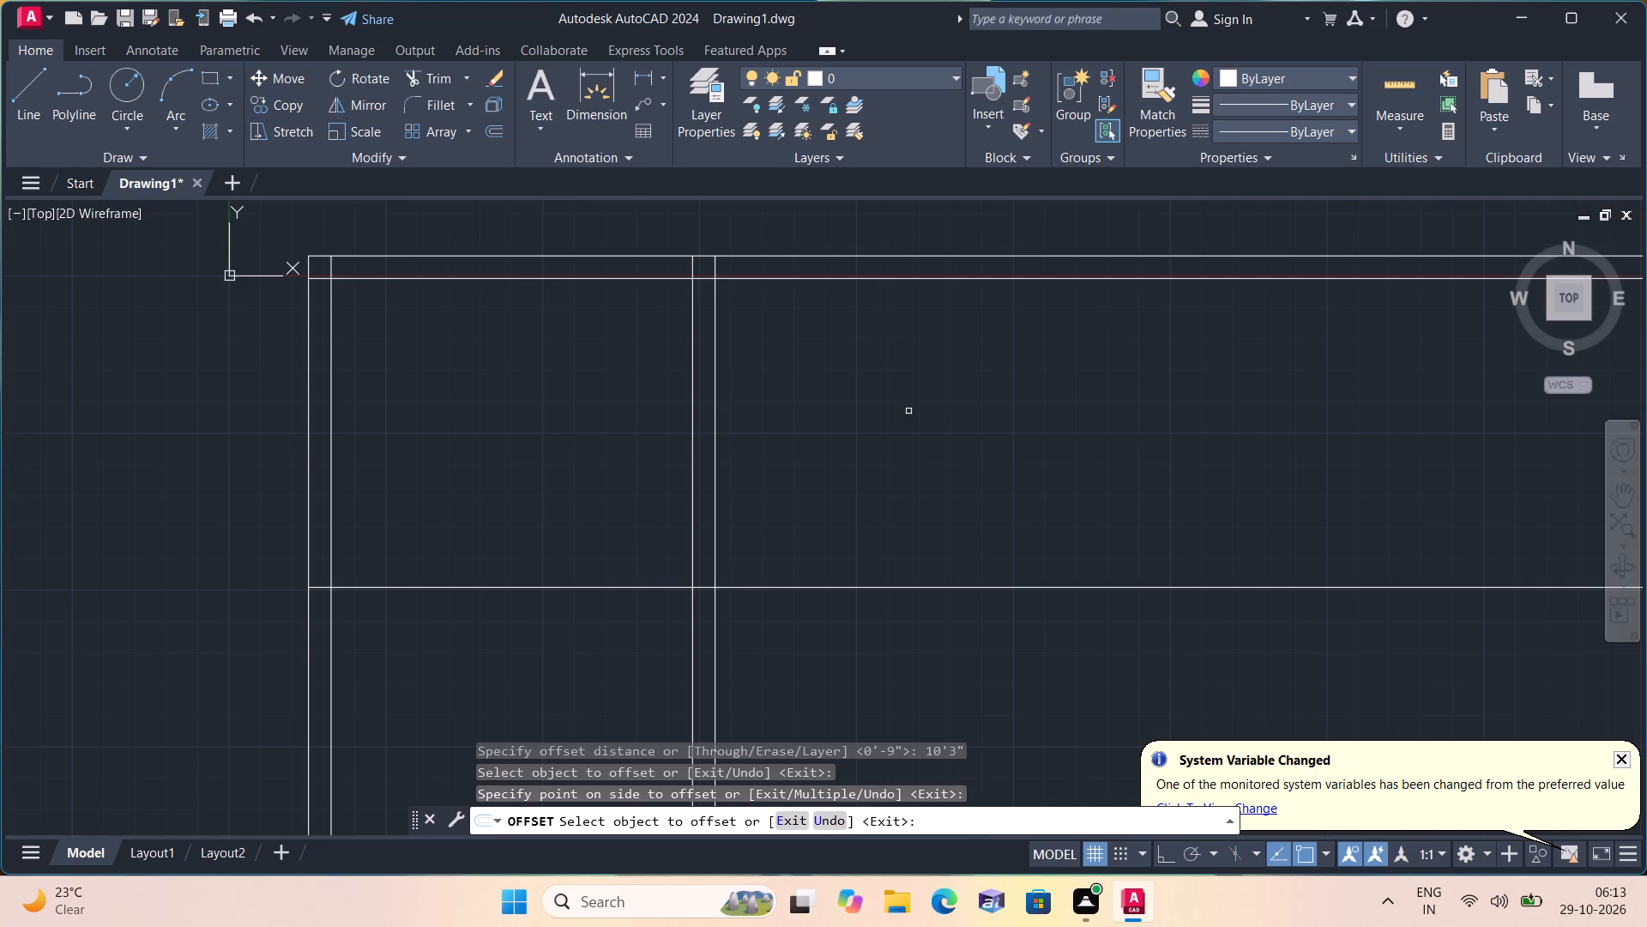
{"action": "key", "text": "space"}
Offset the new horizontal line 9" downward to form the room's lower wall.
{"action": "key", "text": "space"}
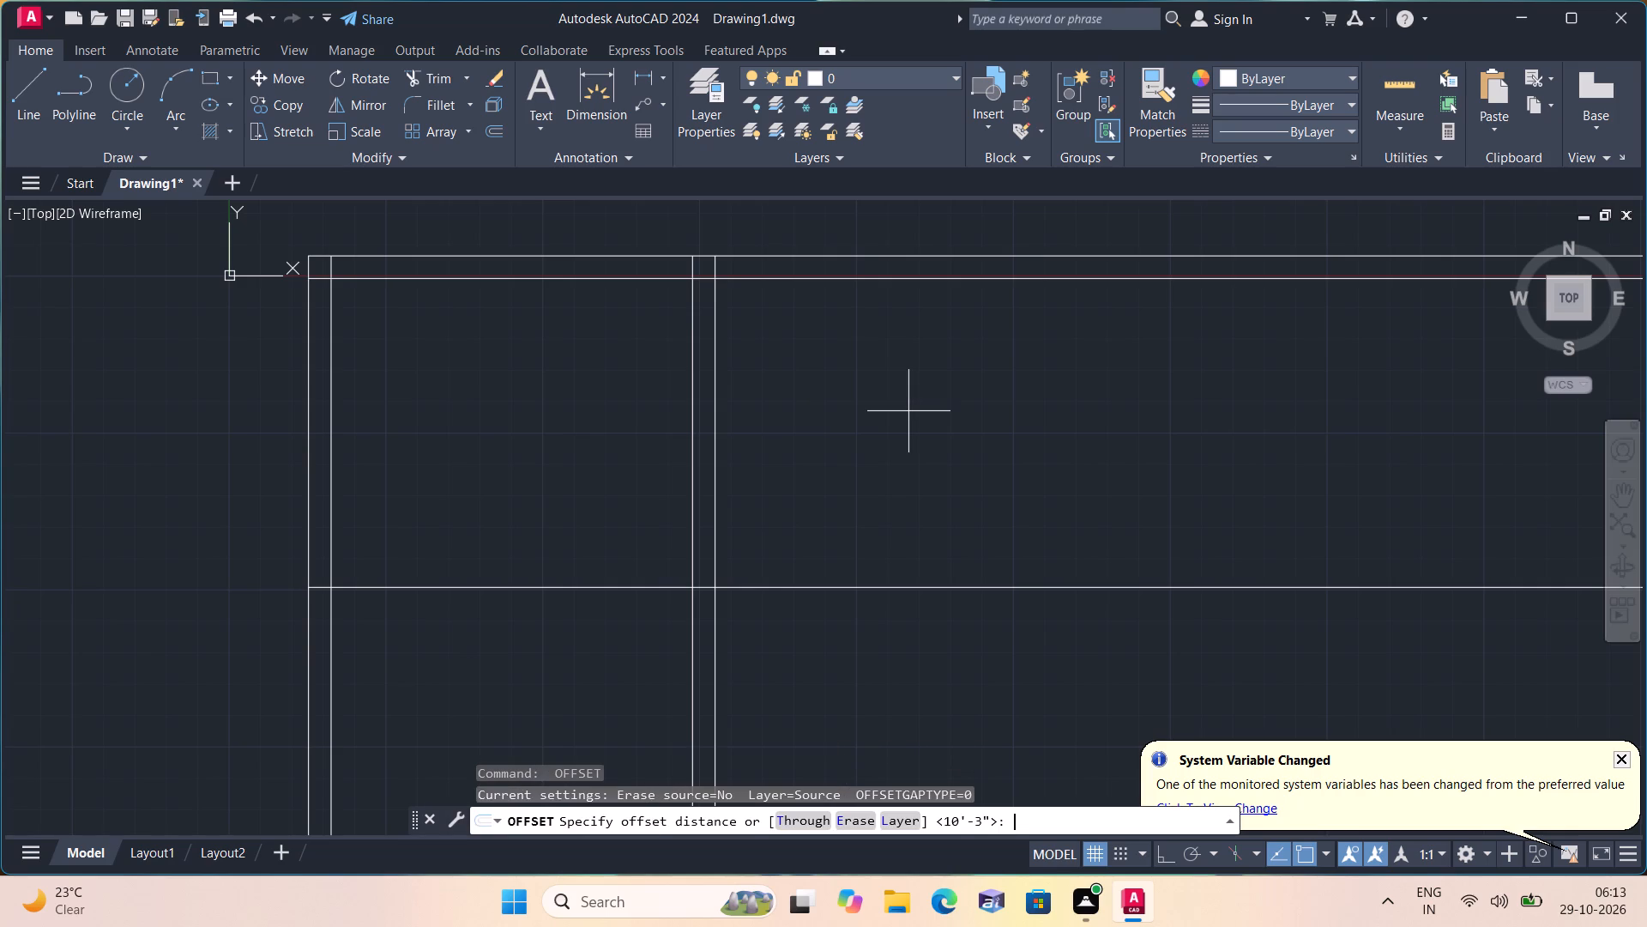
{"action": "type", "text": "9\""}
{"action": "key", "text": "space"}
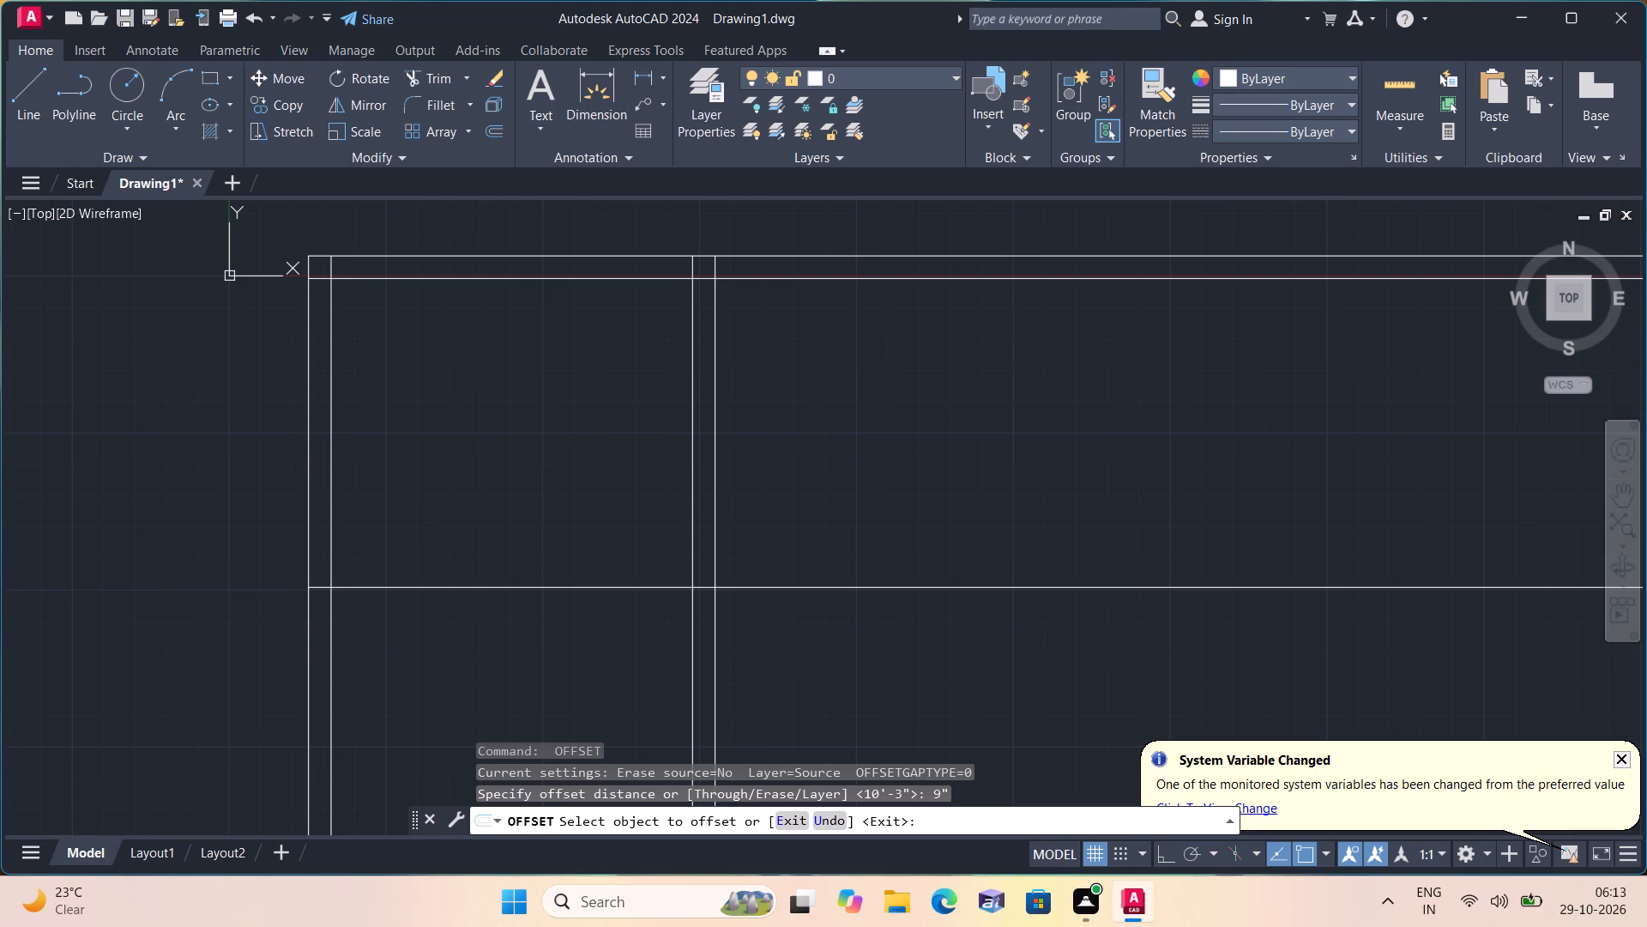
{"action": "left_click", "coordinate": [812, 585]}
{"action": "left_click", "coordinate": [817, 669]}
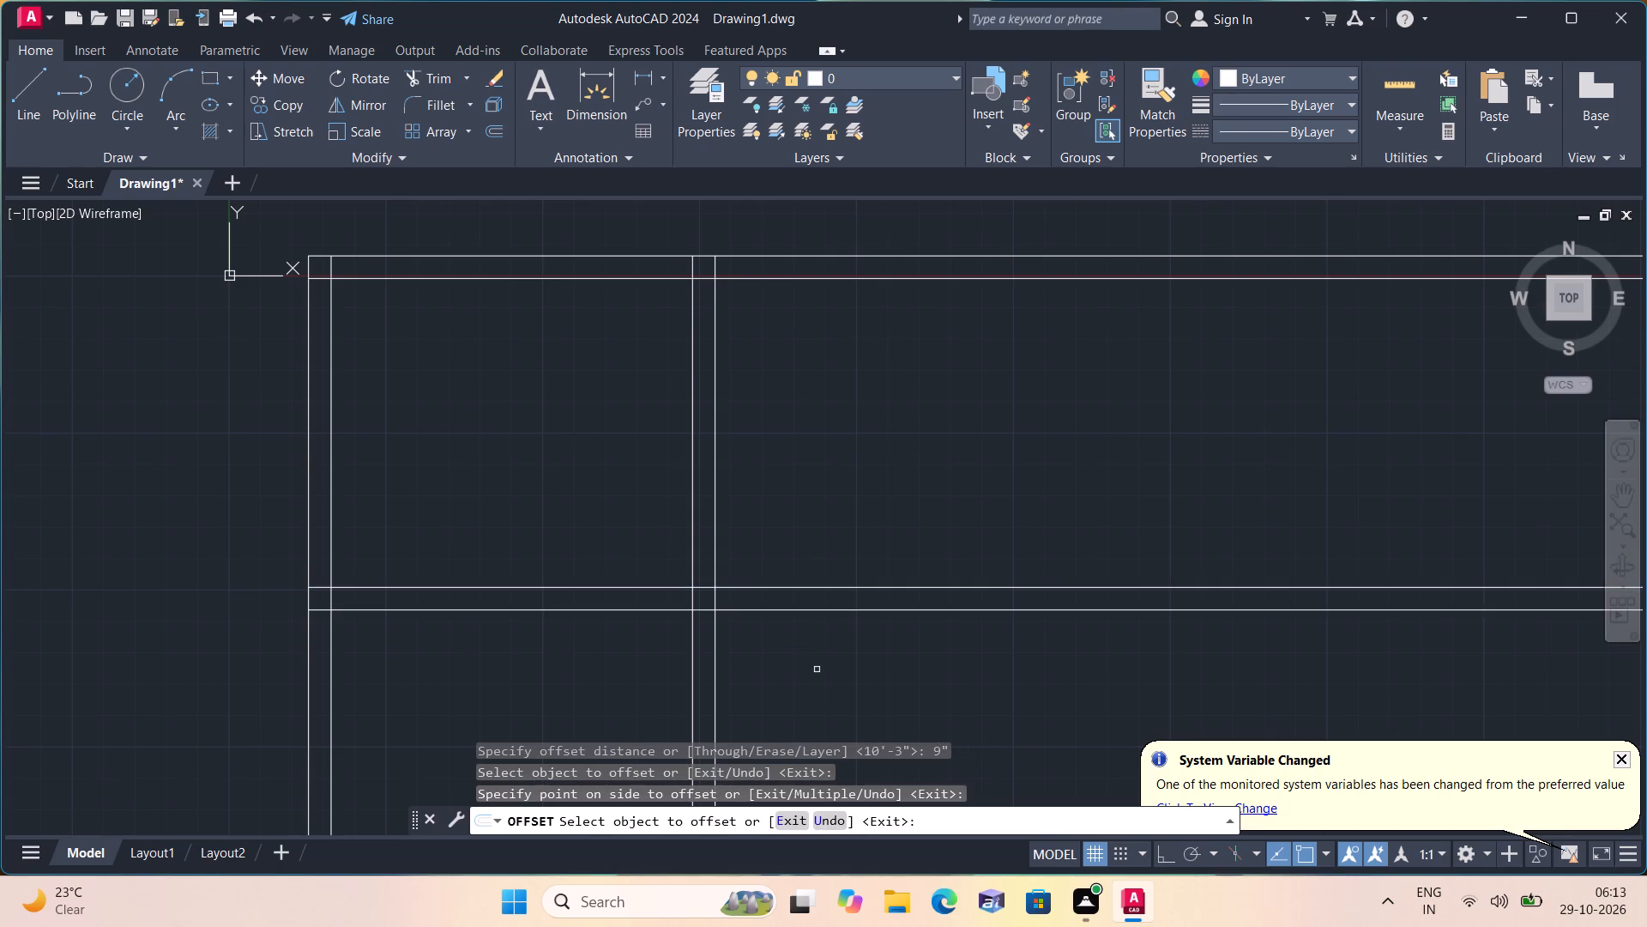
{"action": "scroll", "coordinate": [1102, 724], "scroll_direction": "down", "scroll_amount": 1}
{"action": "middle_click_drag", "start_coordinate": [1102, 724], "coordinate": [1029, 502]}
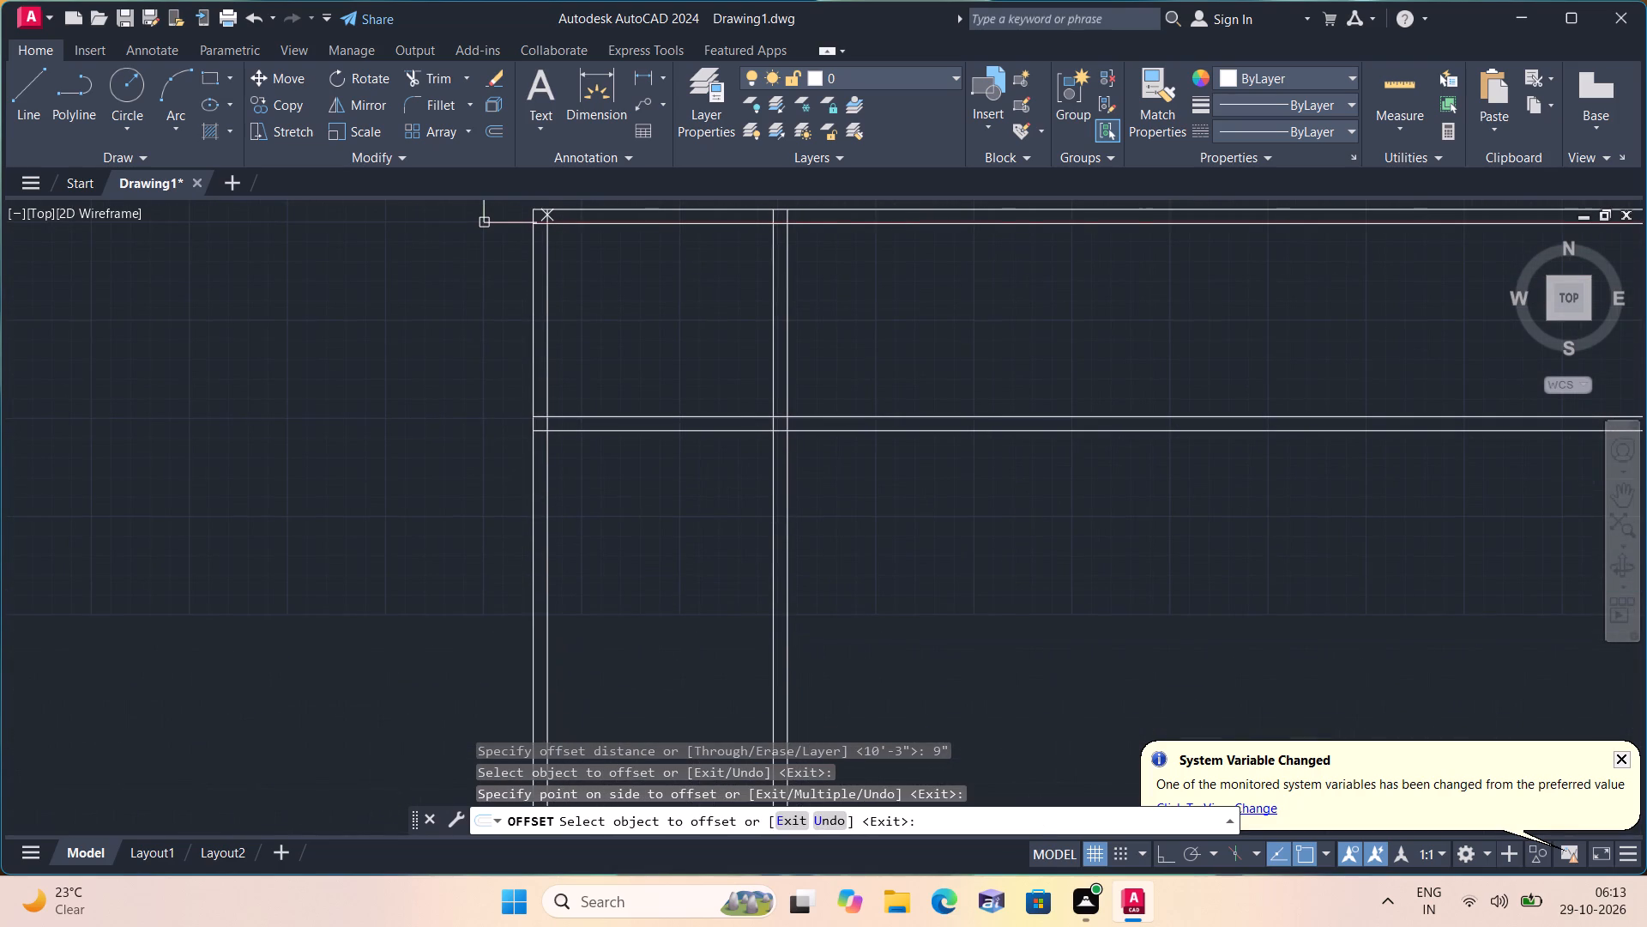
{"action": "key", "text": "space"}
Trim the lower wall lines beyond the second vertical wall, and all four vertical lines below the lower wall, to close the corner room.
{"action": "type", "text": "trim"}
{"action": "key", "text": "space"}
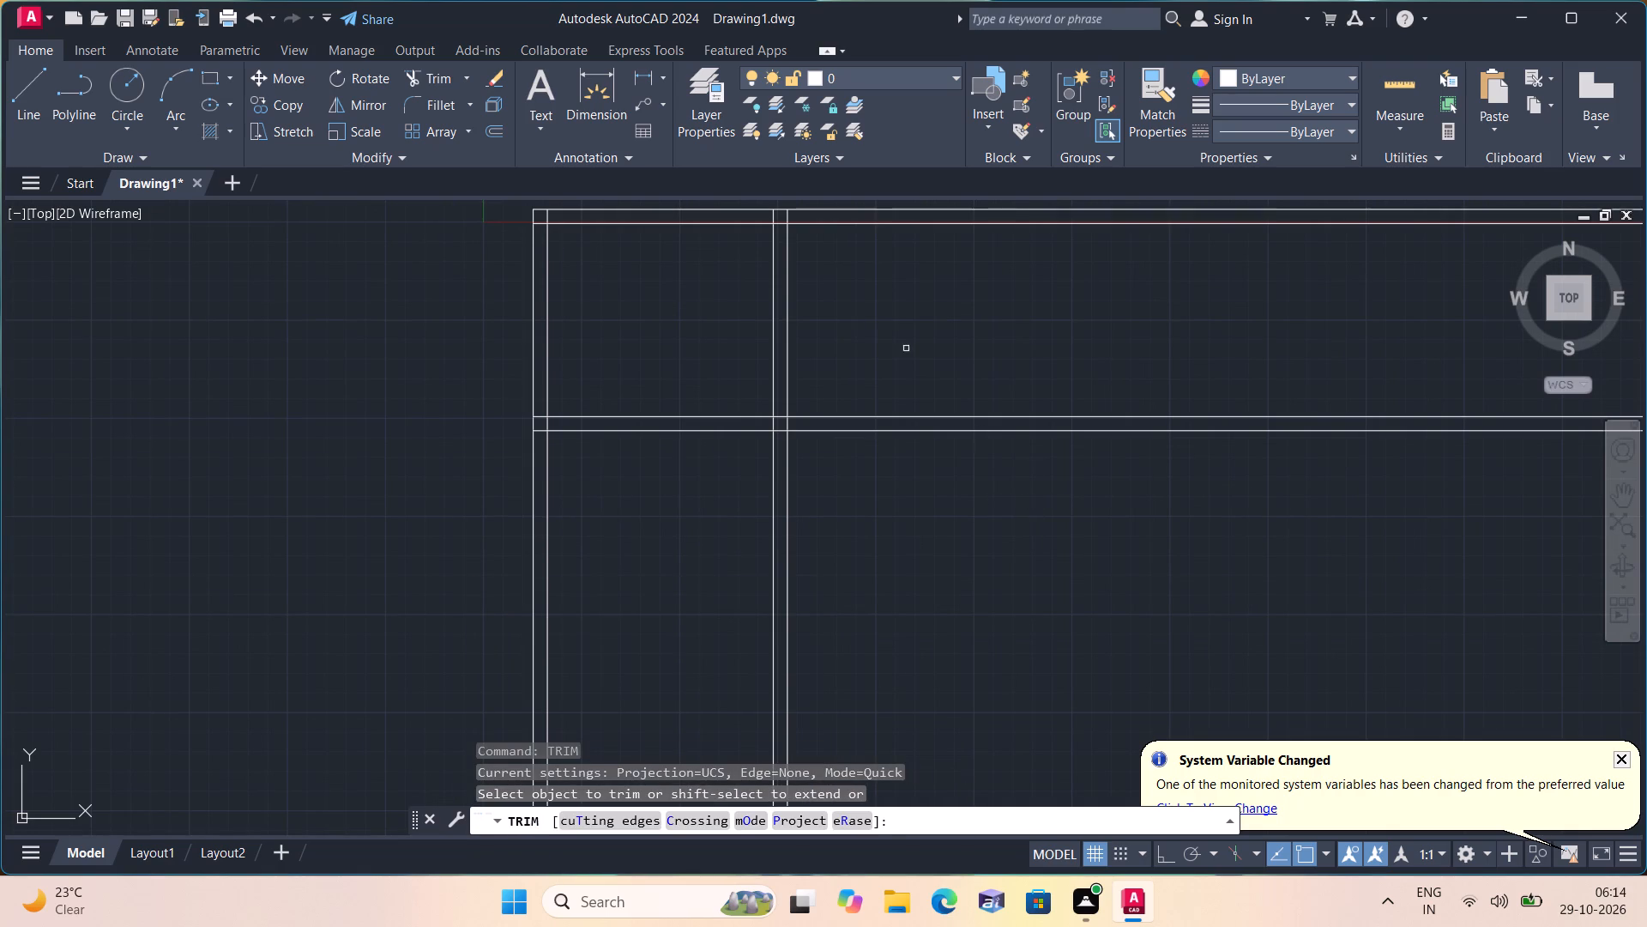
{"action": "left_click_drag", "start_coordinate": [1058, 314], "coordinate": [1066, 513]}
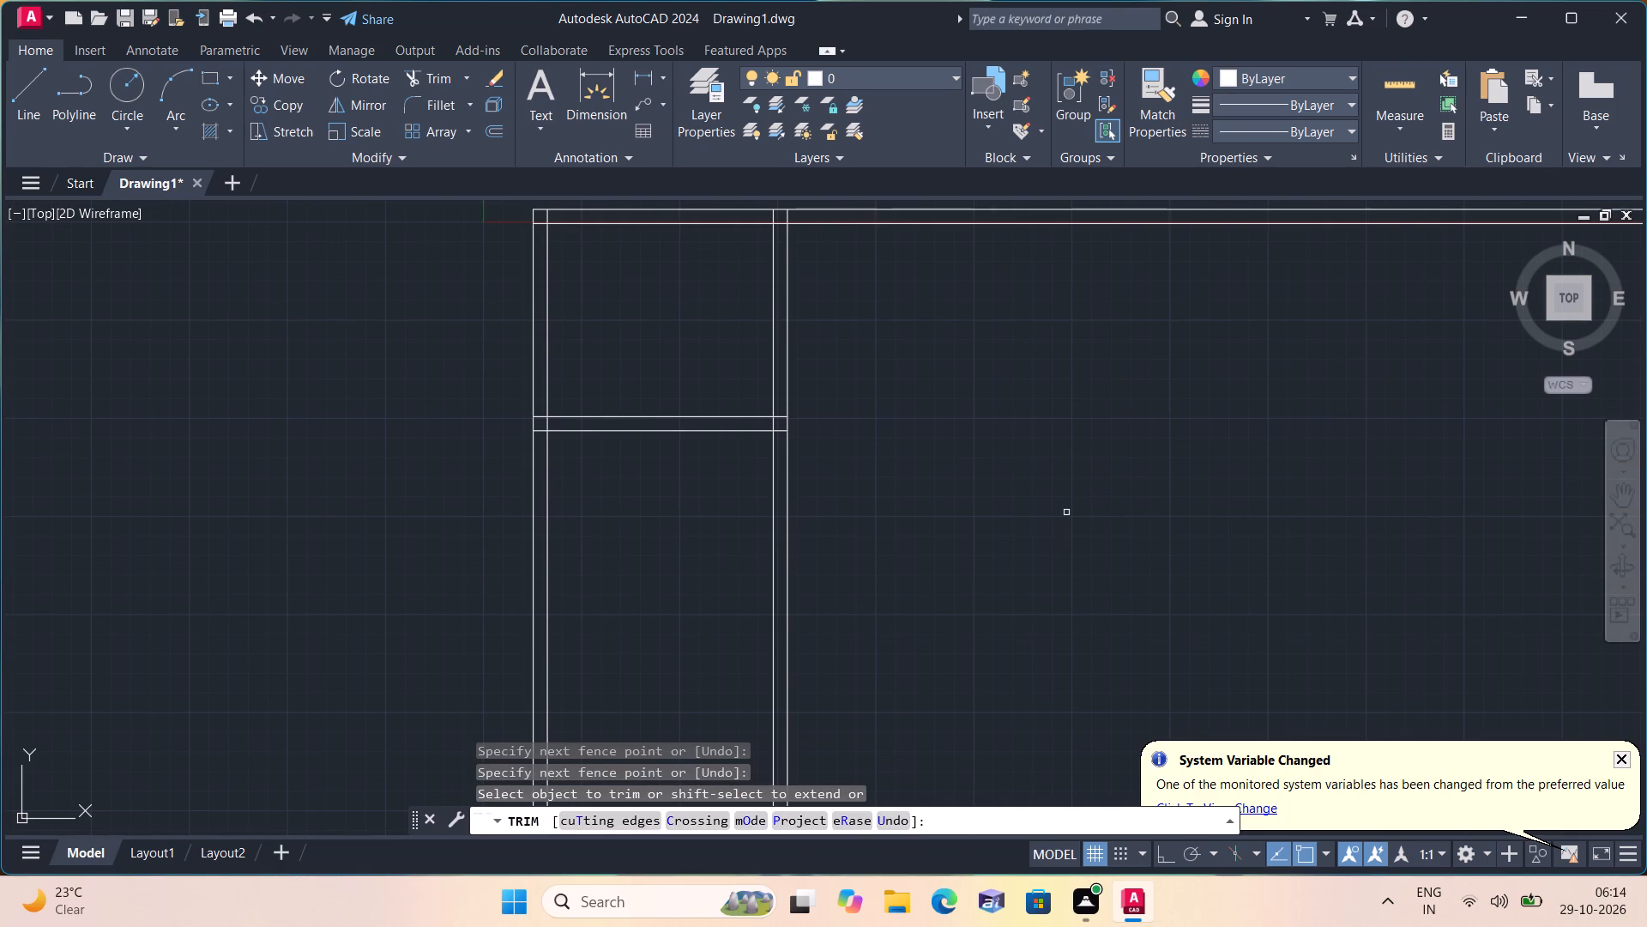
{"action": "left_click_drag", "start_coordinate": [1065, 501], "coordinate": [686, 585]}
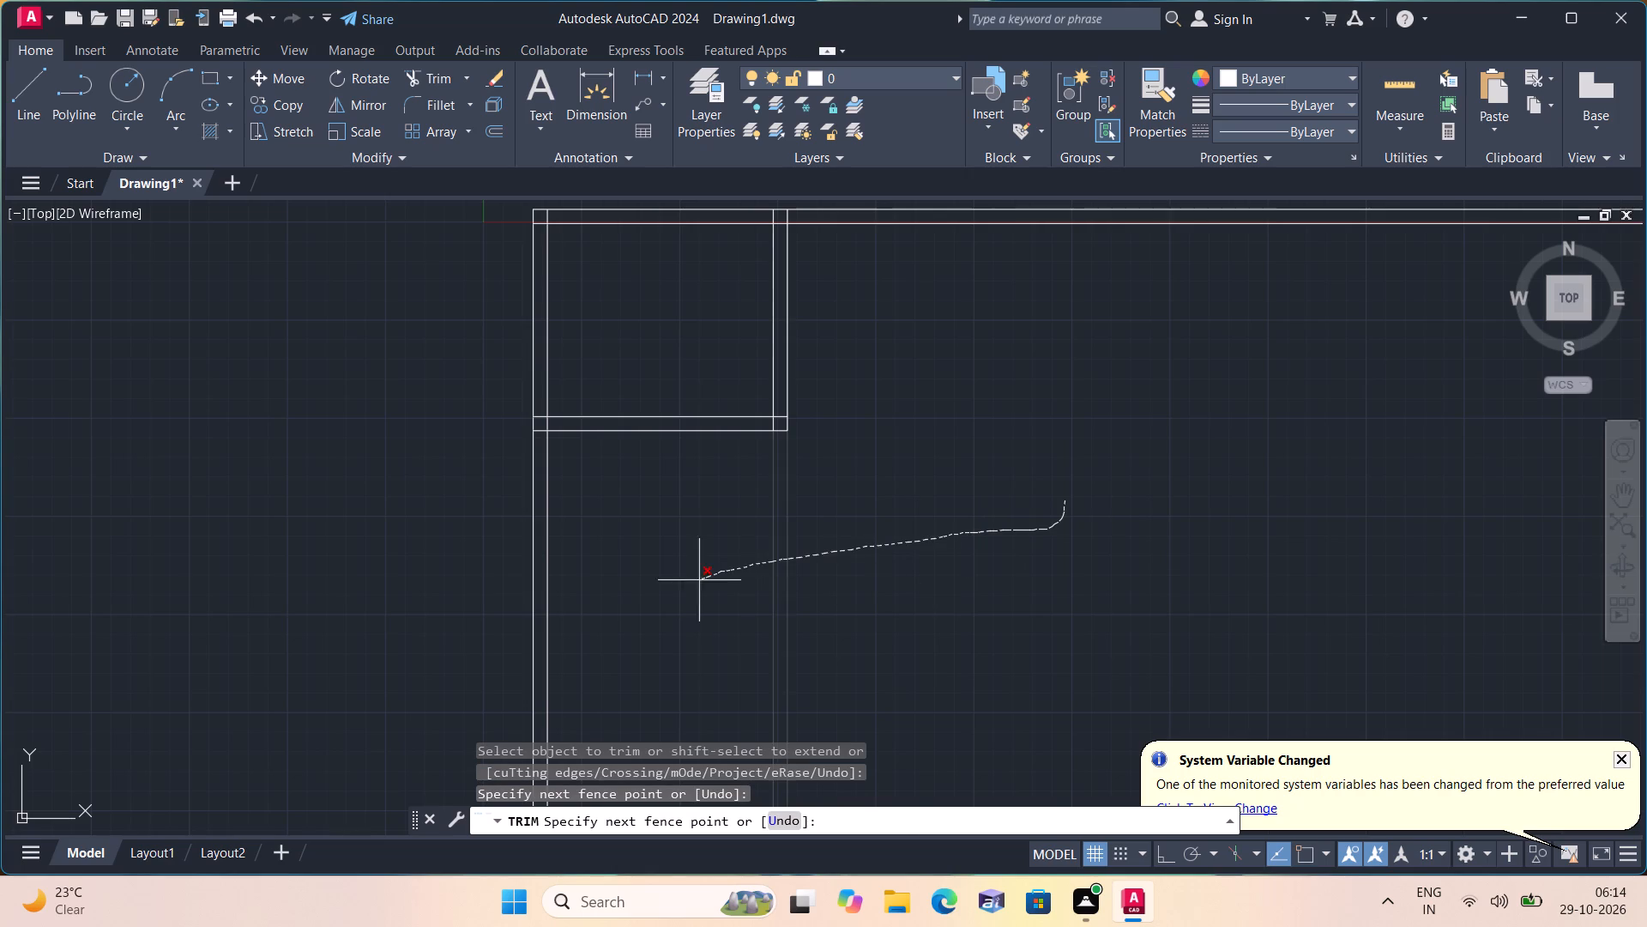
{"action": "left_click_drag", "start_coordinate": [686, 585], "coordinate": [655, 605]}
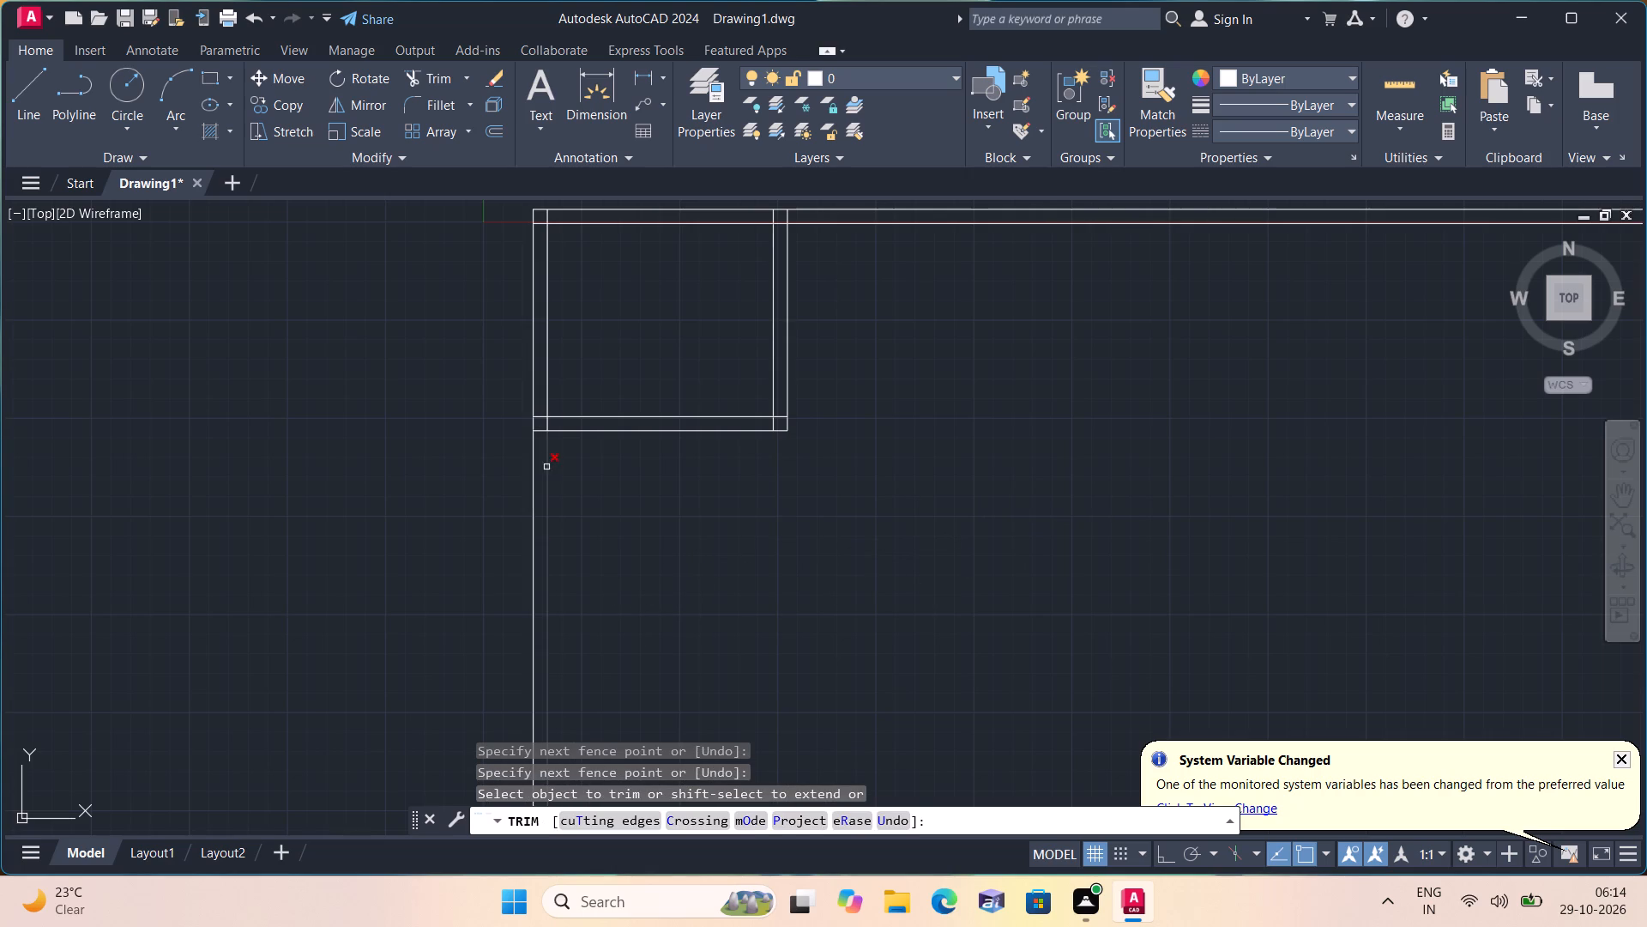
{"action": "left_click_drag", "start_coordinate": [571, 477], "coordinate": [498, 507]}
{"action": "key", "text": "space"}
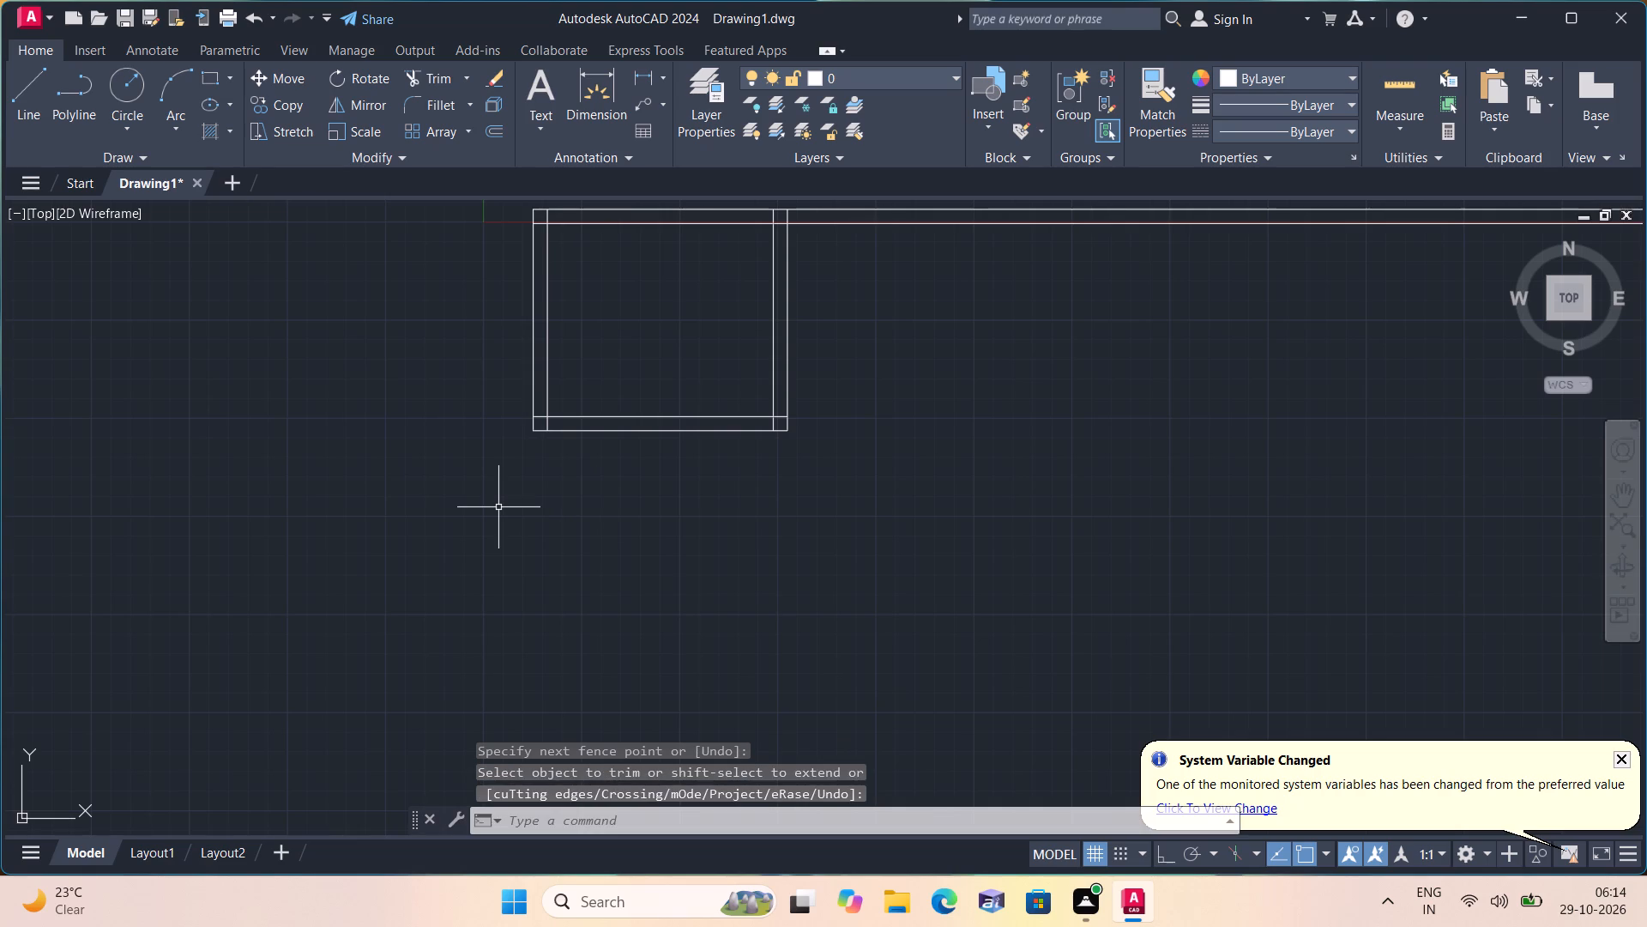
Draw a vertical construction line crossing the room's lower wall about a third of the way from its left end.
{"action": "key", "text": "o"}
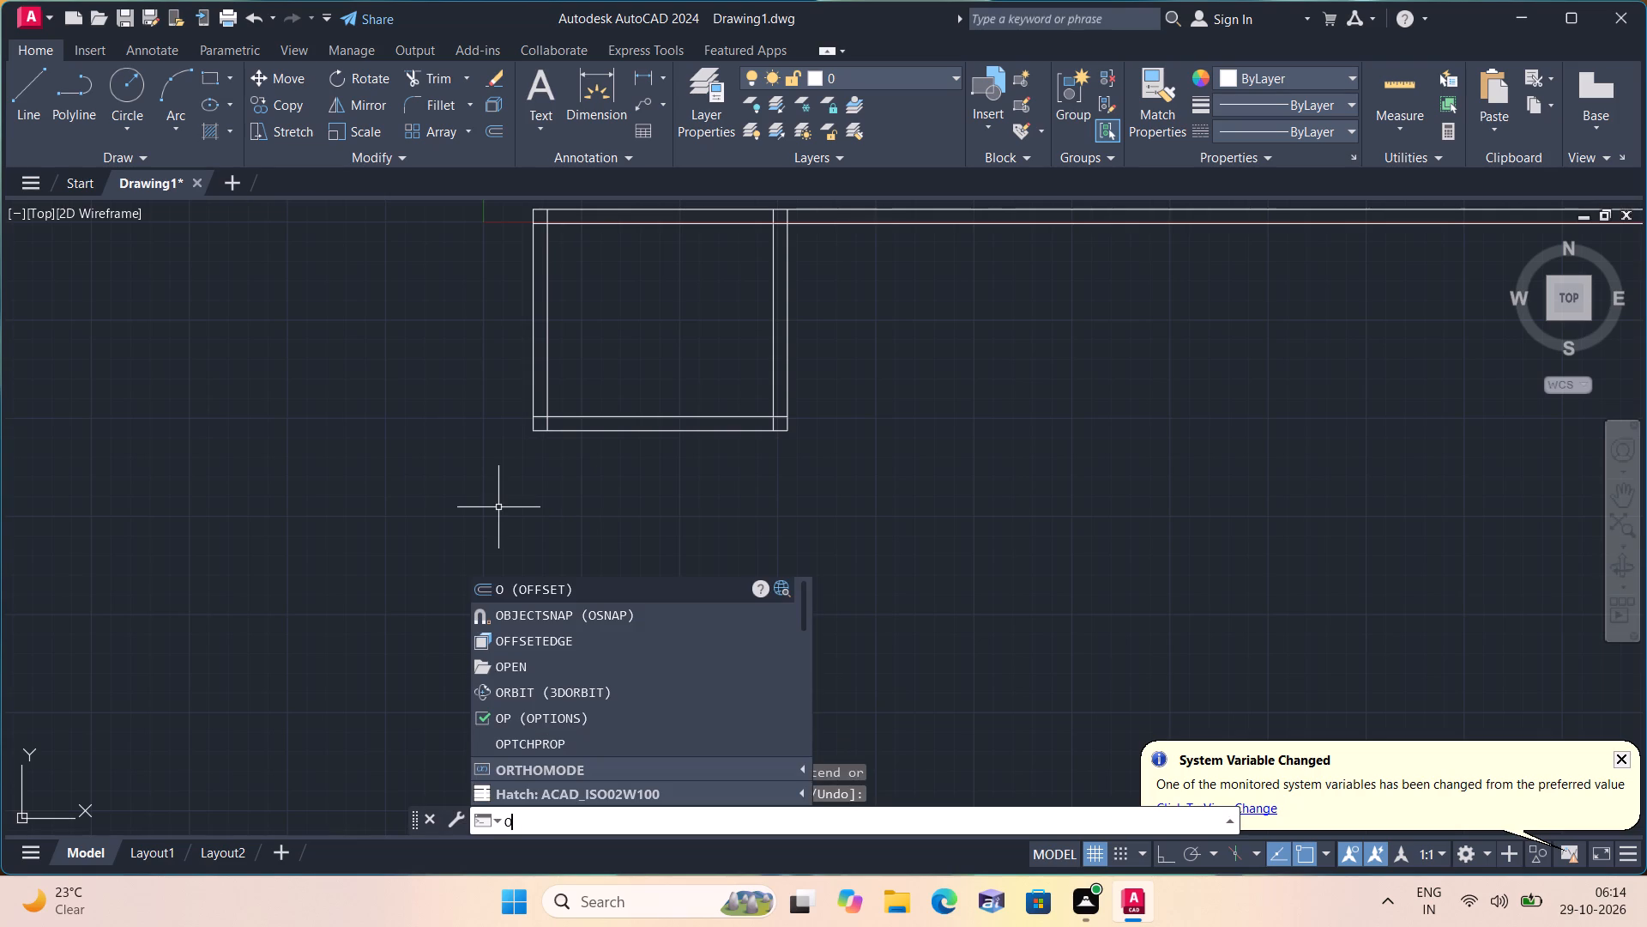
{"action": "key", "text": "Escape"}
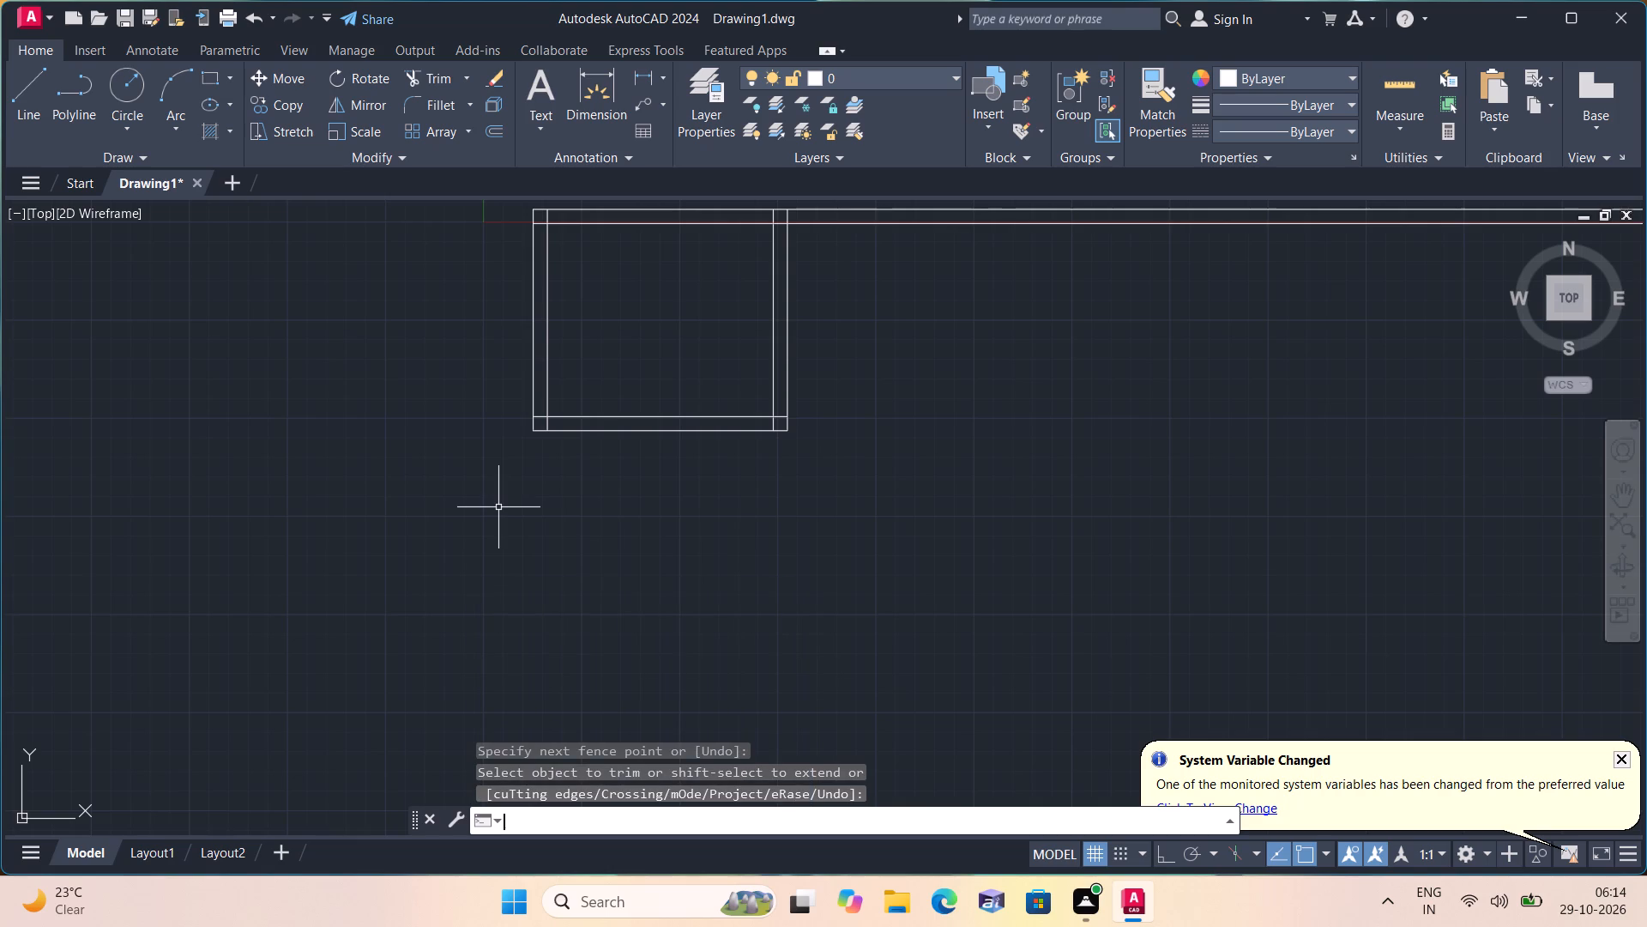
{"action": "type", "text": "xl"}
{"action": "key", "text": "space"}
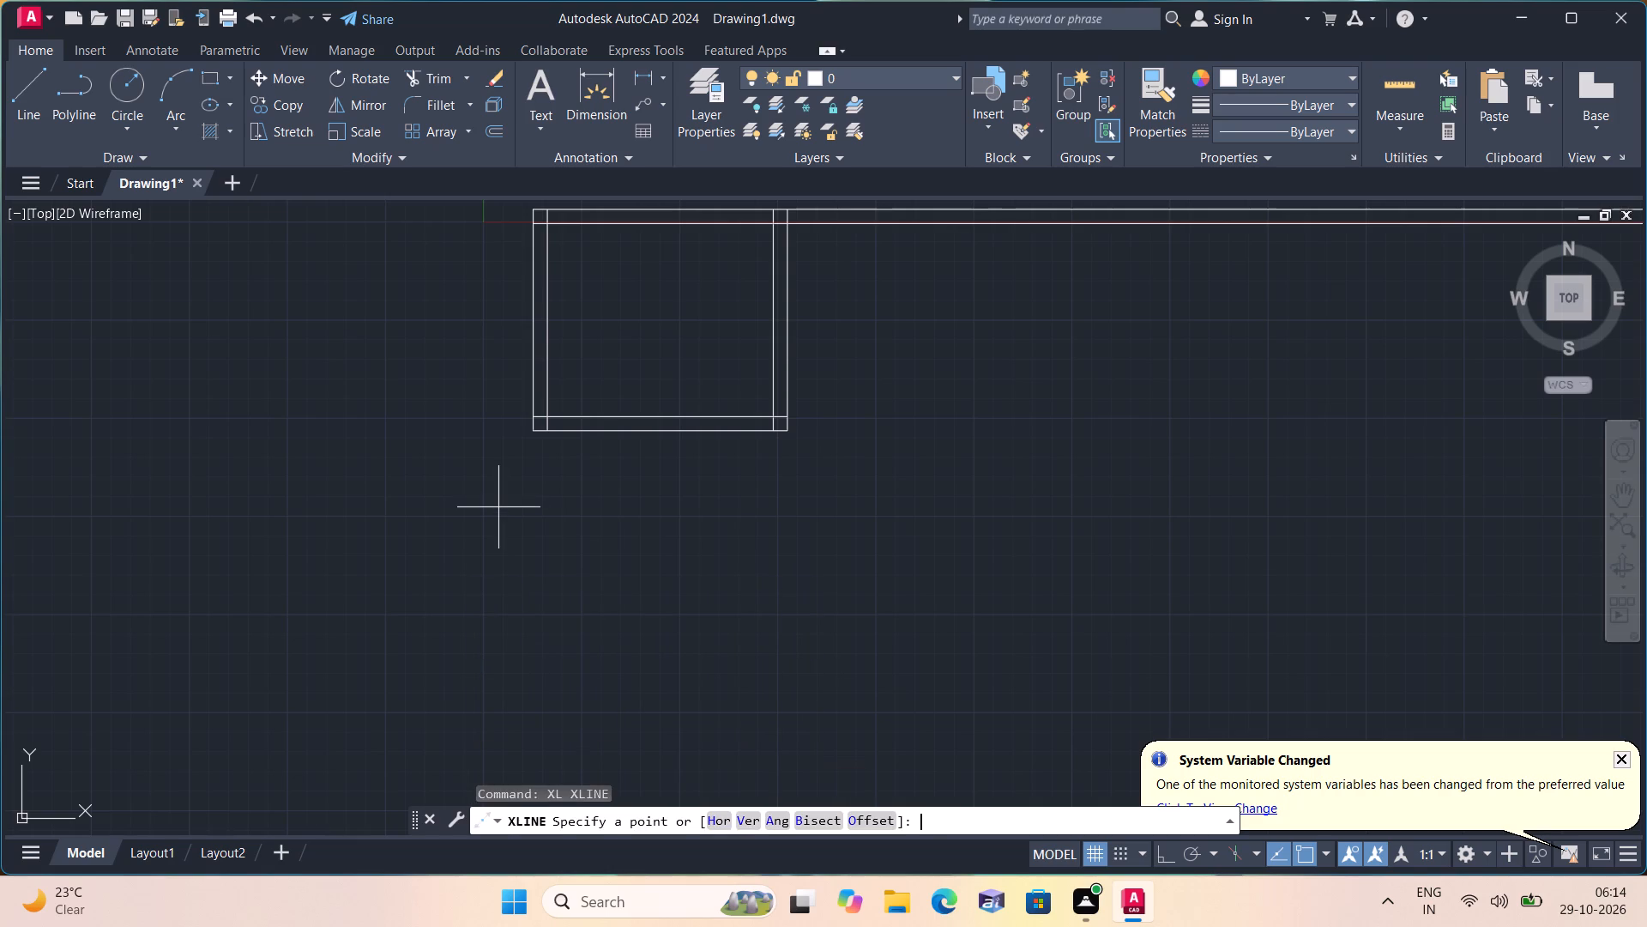
{"action": "type", "text": "v"}
{"action": "key", "text": "space"}
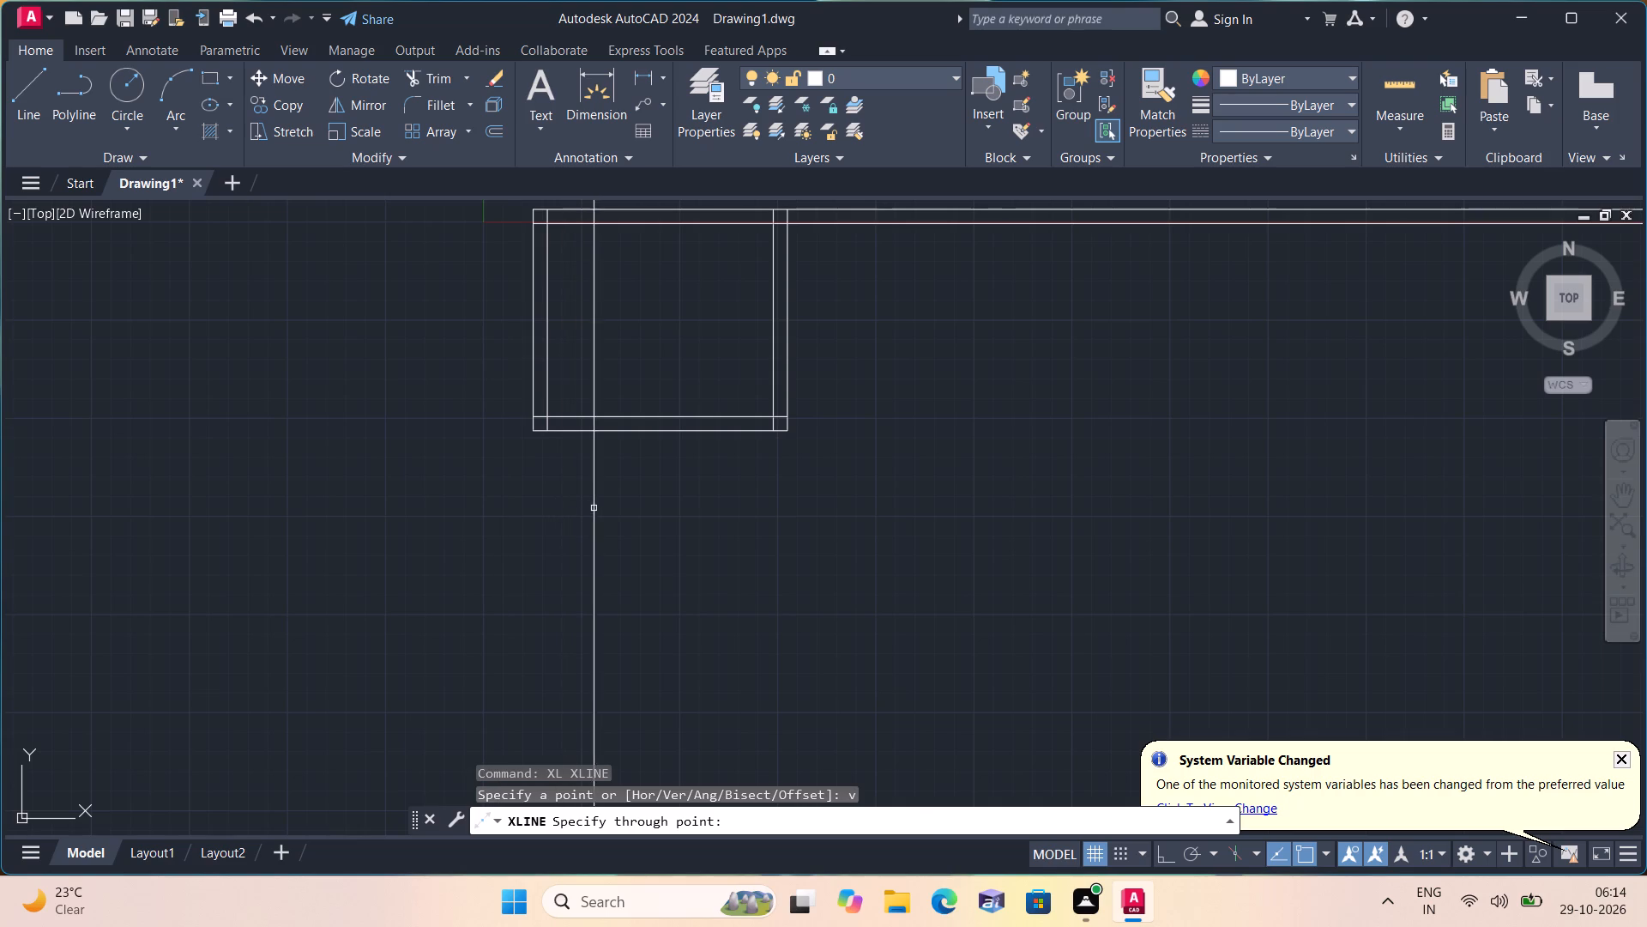
{"action": "left_click", "coordinate": [620, 429]}
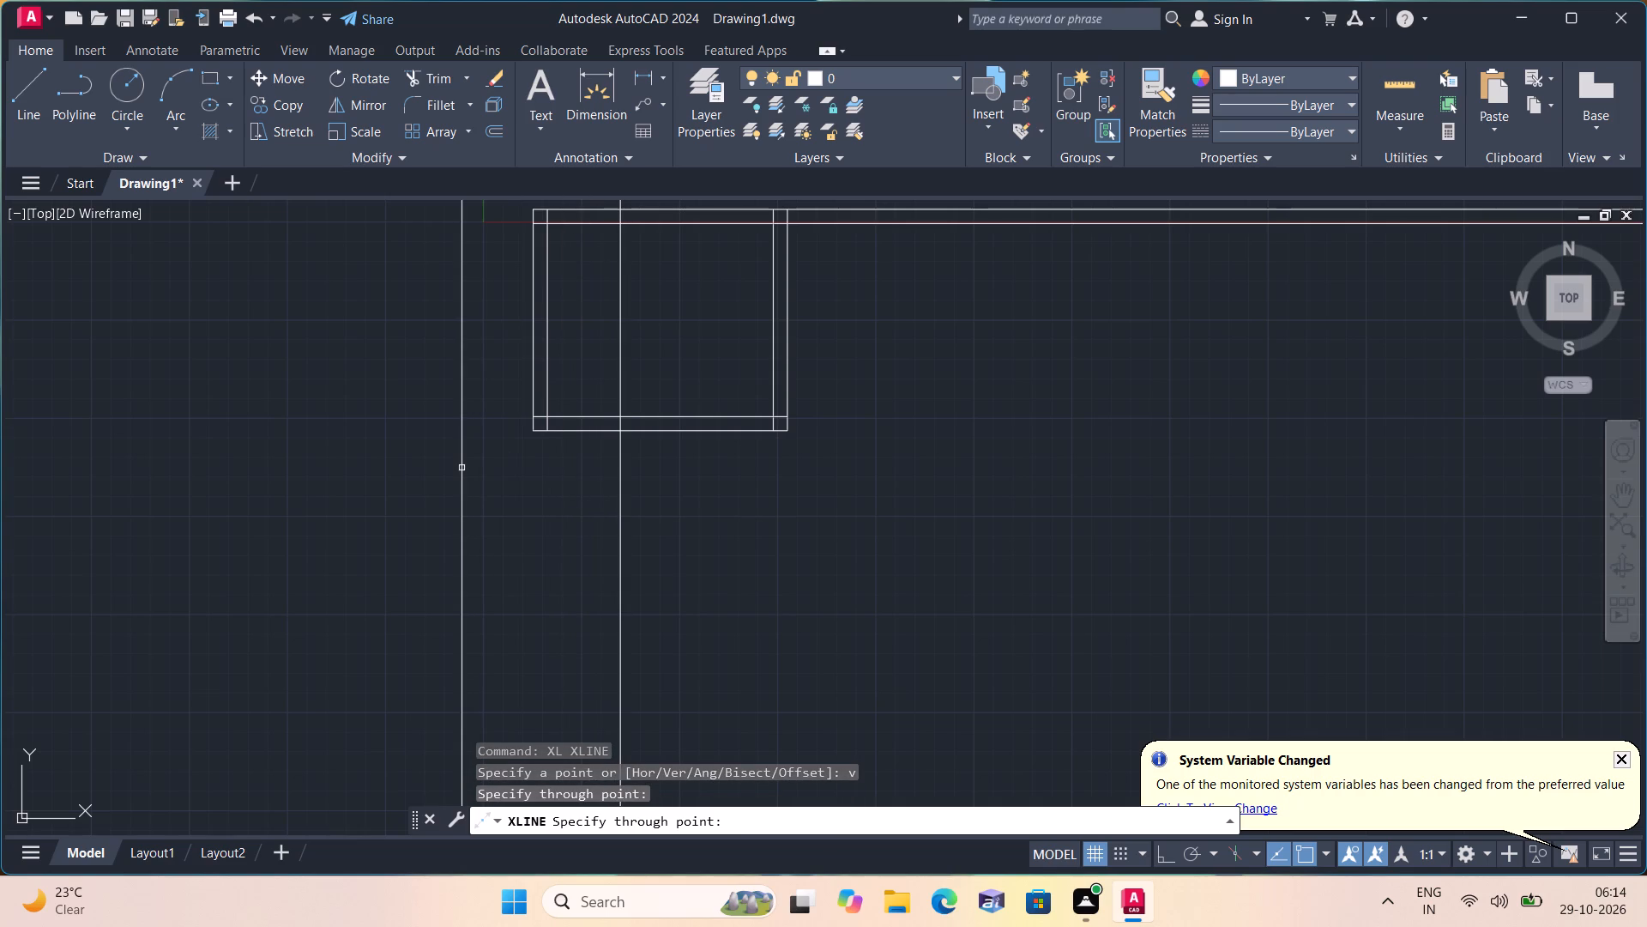
{"action": "key", "text": "space"}
Trim away the vertical construction line inside the room, through the top wall and above it.
{"action": "type", "text": "trim"}
{"action": "key", "text": "space"}
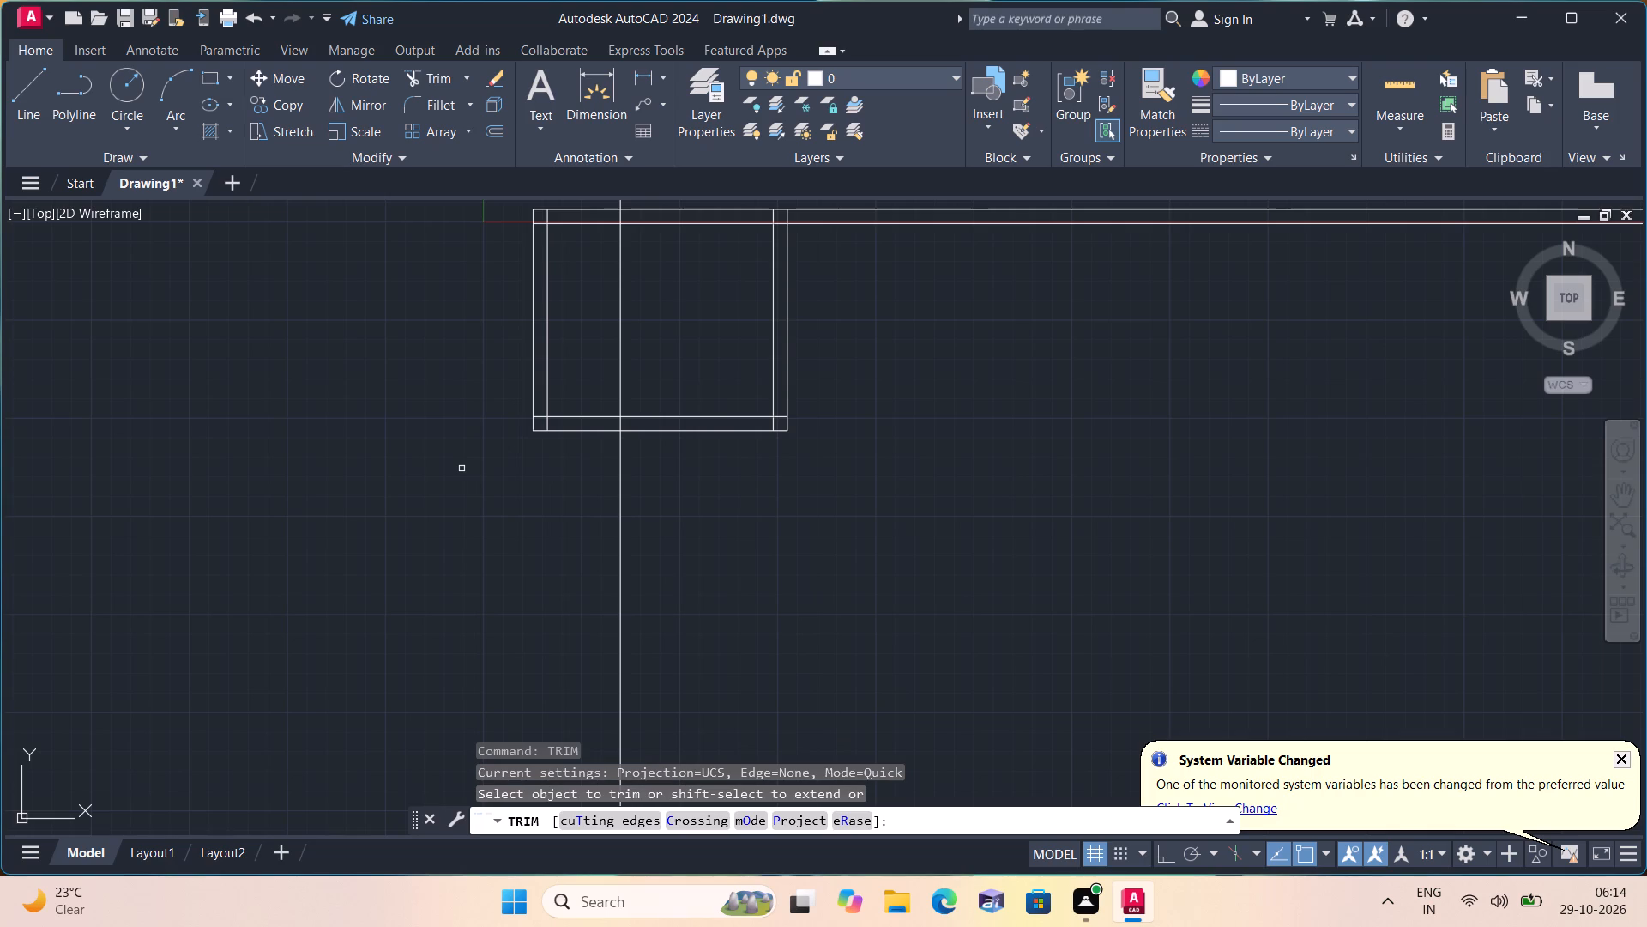
{"action": "left_click", "coordinate": [679, 347]}
{"action": "left_click", "coordinate": [606, 263]}
{"action": "middle_click_drag", "start_coordinate": [606, 265], "coordinate": [675, 467]}
{"action": "scroll", "coordinate": [675, 467], "scroll_direction": "down", "scroll_amount": 1}
{"action": "scroll", "coordinate": [679, 440], "scroll_direction": "up", "scroll_amount": 4}
{"action": "left_click", "coordinate": [679, 432]}
{"action": "left_click", "coordinate": [724, 429]}
{"action": "scroll", "coordinate": [701, 375], "scroll_direction": "down", "scroll_amount": 2}
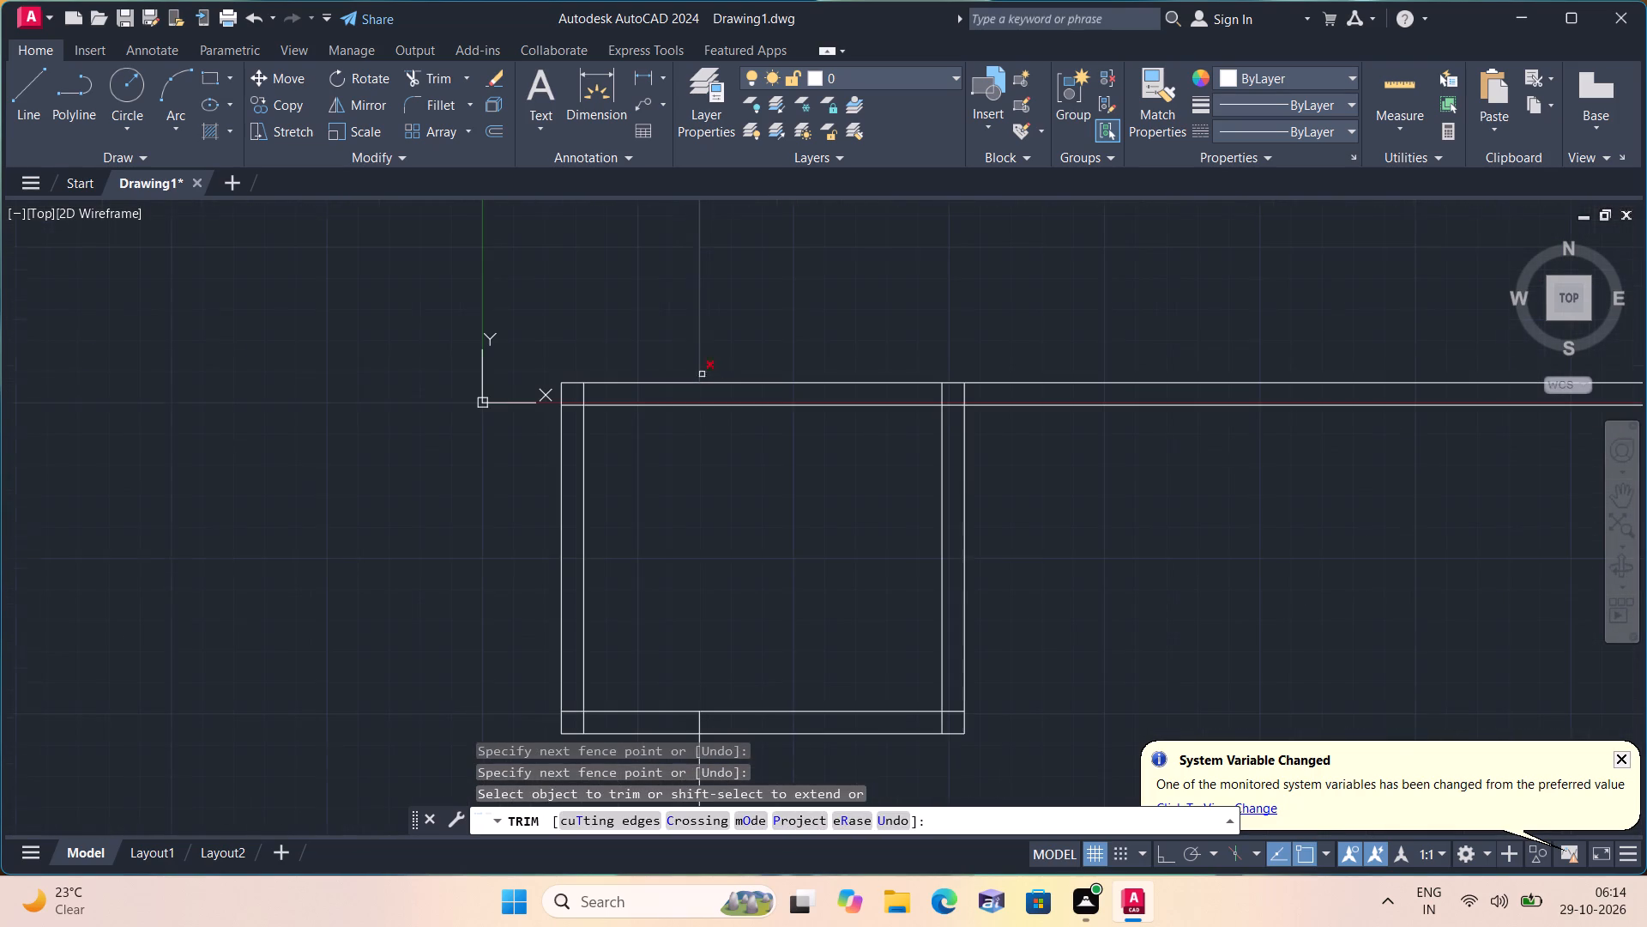
{"action": "left_click_drag", "start_coordinate": [733, 370], "coordinate": [687, 324]}
{"action": "left_click", "coordinate": [510, 260]}
{"action": "scroll", "coordinate": [535, 327], "scroll_direction": "down", "scroll_amount": 3}
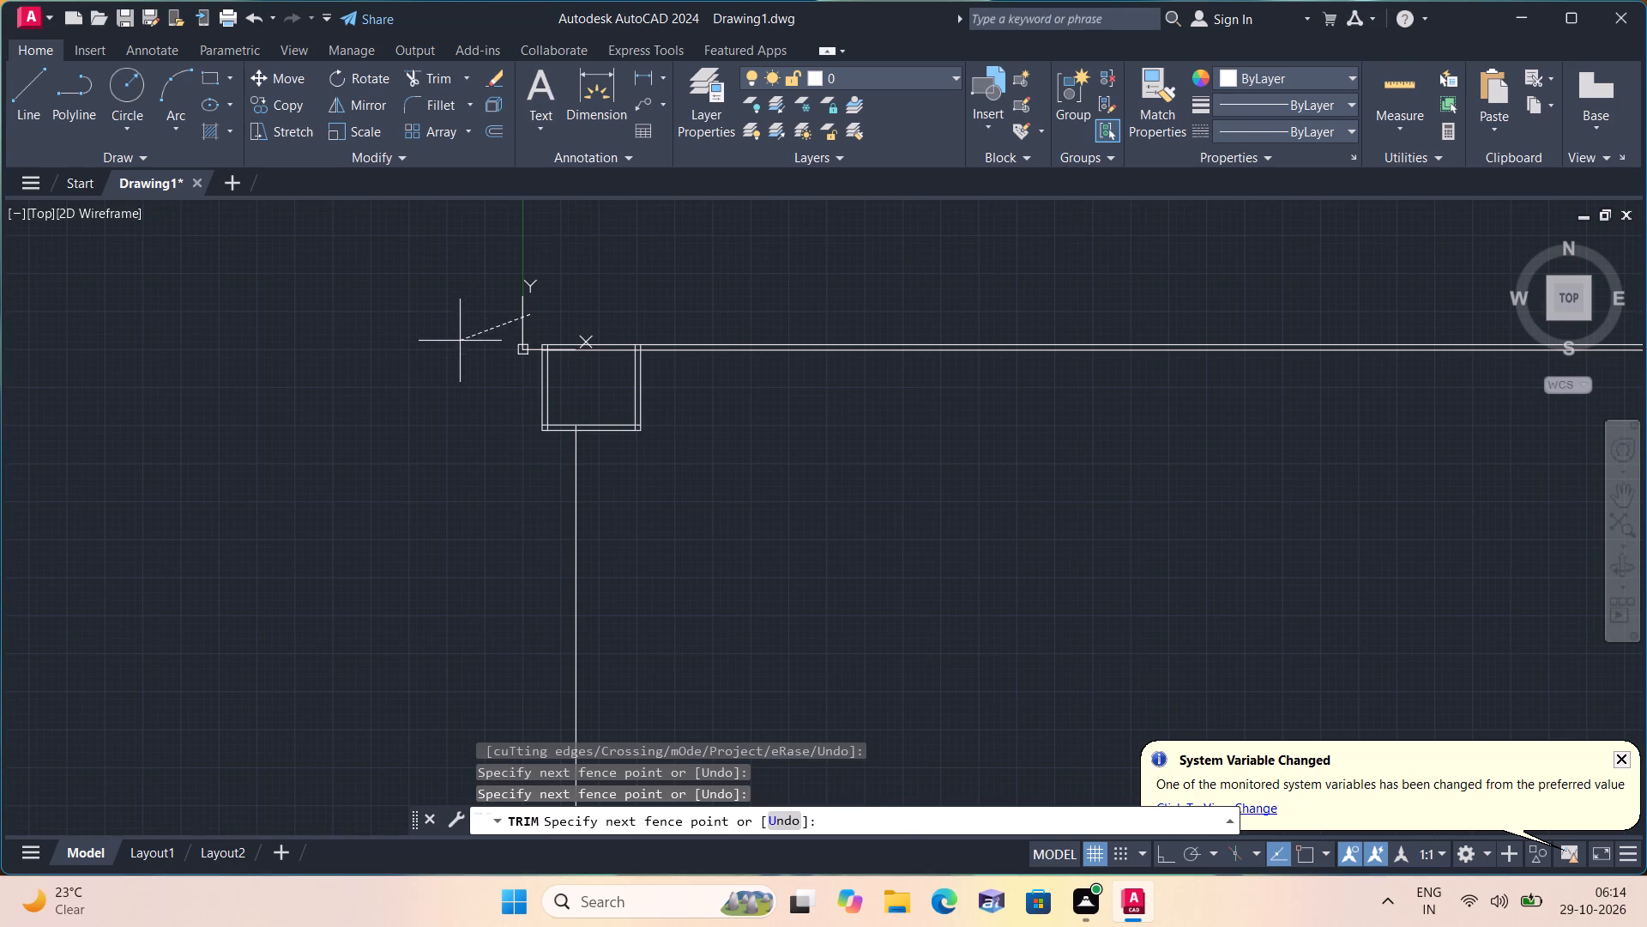
{"action": "left_click", "coordinate": [460, 341]}
{"action": "scroll", "coordinate": [498, 443], "scroll_direction": "down", "scroll_amount": 1}
{"action": "middle_click_drag", "start_coordinate": [501, 447], "coordinate": [462, 385]}
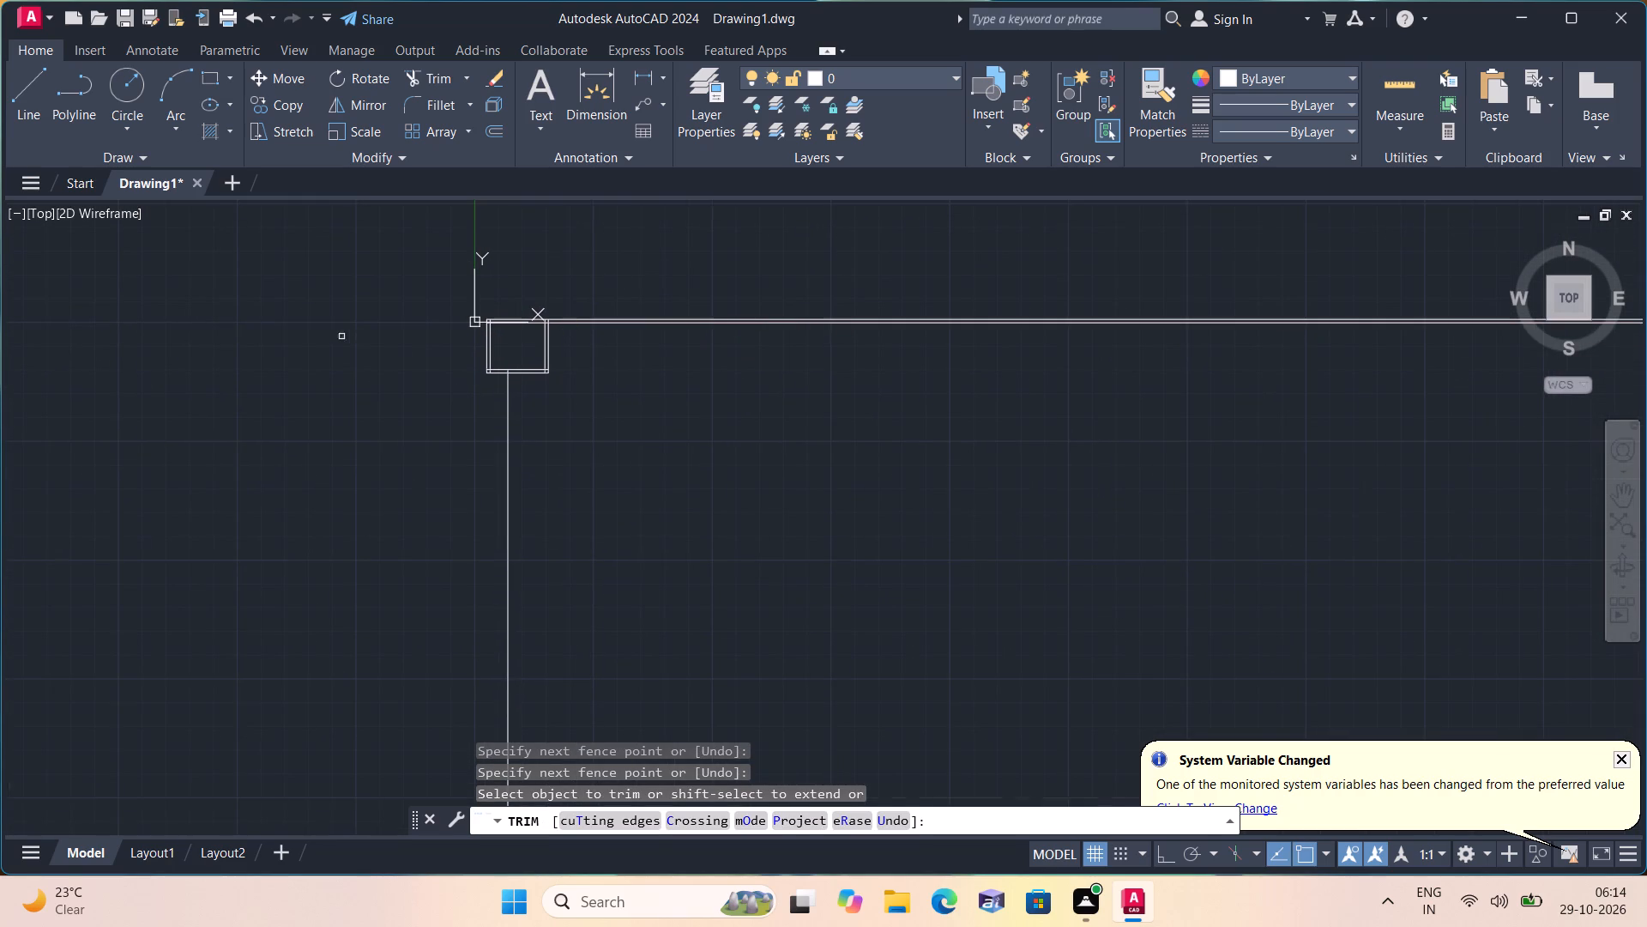
Trim the overlapping inner wall lines at the room's upper-left and lower-left corners.
{"action": "scroll", "coordinate": [488, 325], "scroll_direction": "up", "scroll_amount": 5}
{"action": "middle_click_drag", "start_coordinate": [516, 354], "coordinate": [546, 433]}
{"action": "scroll", "coordinate": [474, 342], "scroll_direction": "up", "scroll_amount": 3}
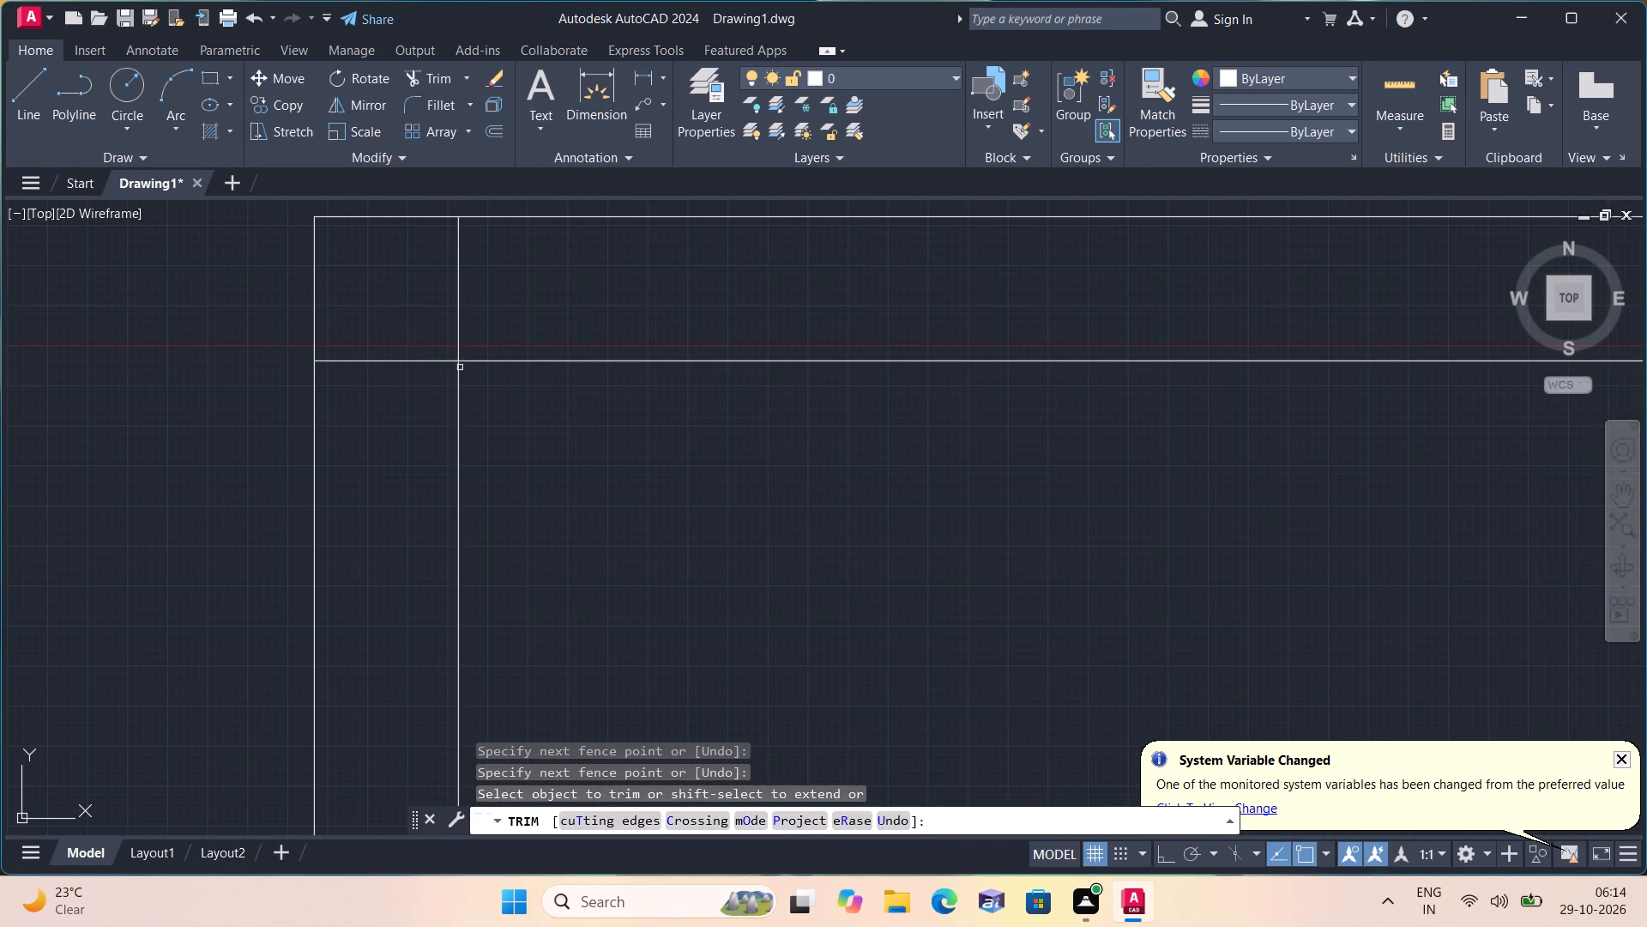
{"action": "left_click_drag", "start_coordinate": [399, 380], "coordinate": [399, 353]}
{"action": "left_click", "coordinate": [475, 307]}
{"action": "scroll", "coordinate": [476, 307], "scroll_direction": "down", "scroll_amount": 4}
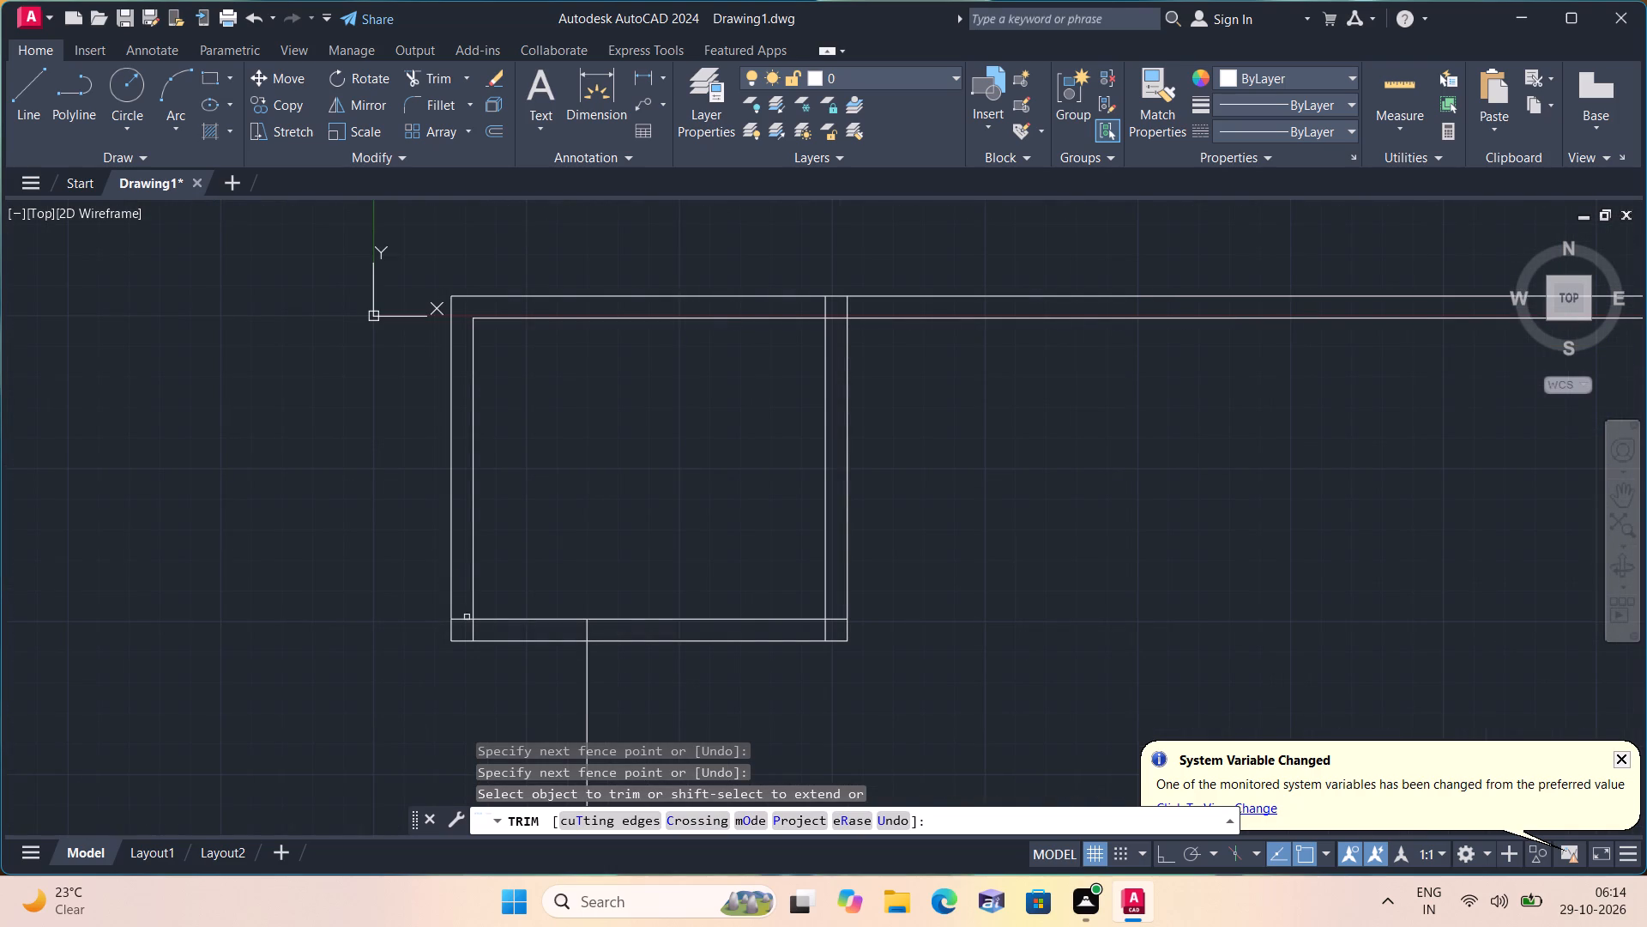
{"action": "scroll", "coordinate": [474, 637], "scroll_direction": "up", "scroll_amount": 2}
{"action": "left_click", "coordinate": [485, 637]}
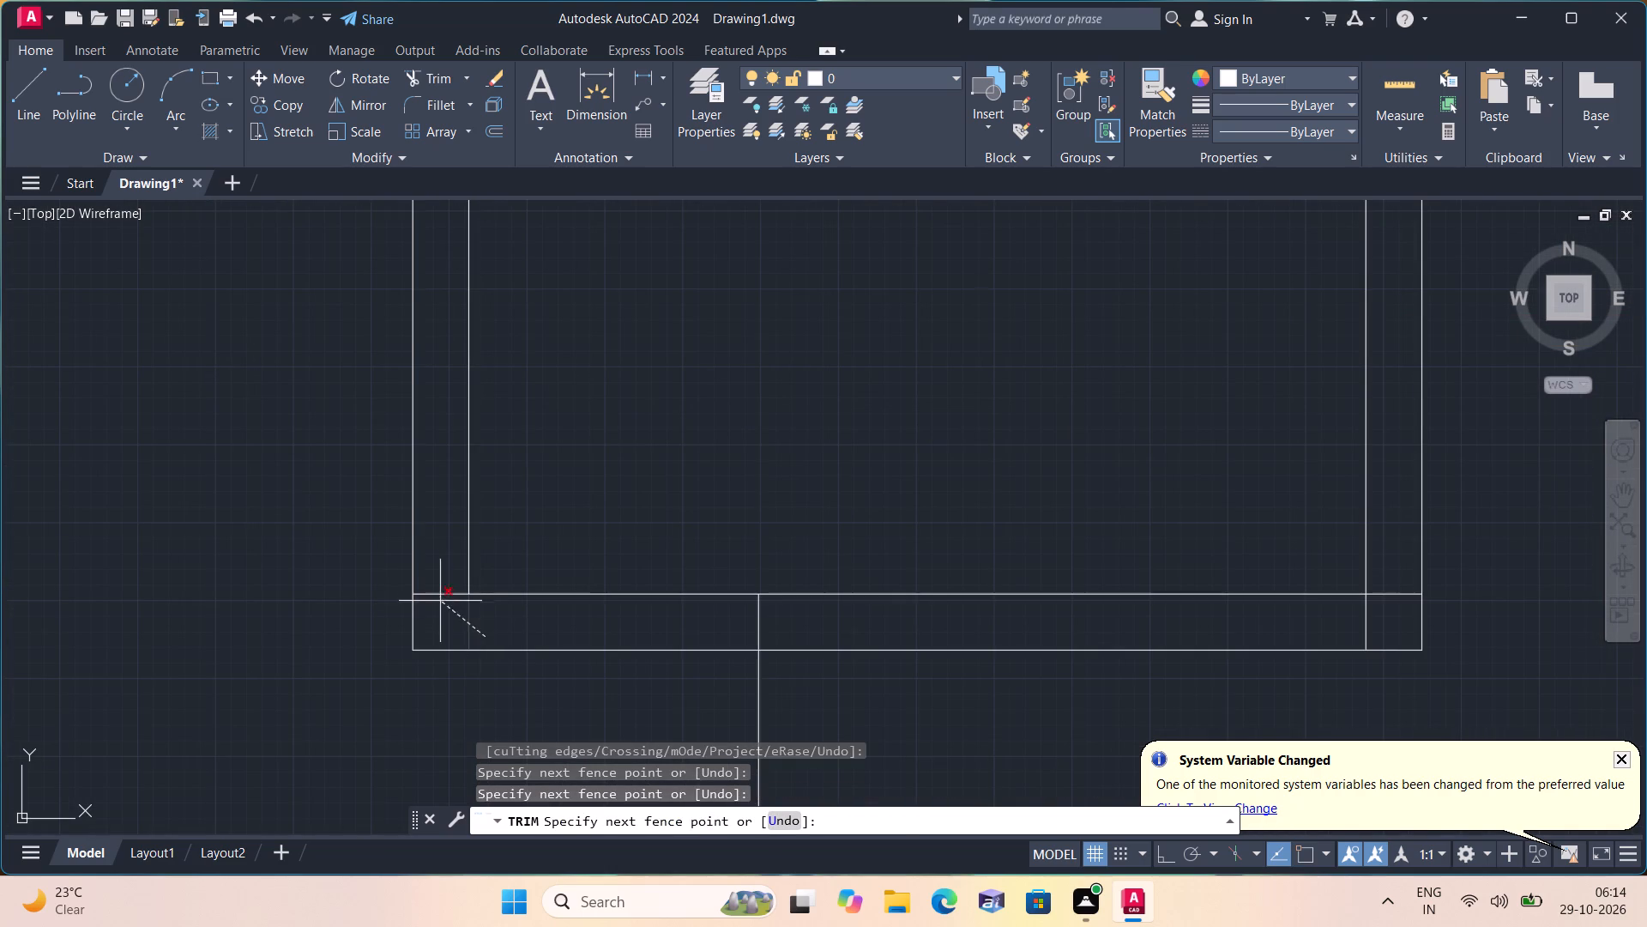
{"action": "left_click", "coordinate": [439, 589]}
{"action": "scroll", "coordinate": [441, 566], "scroll_direction": "down", "scroll_amount": 3}
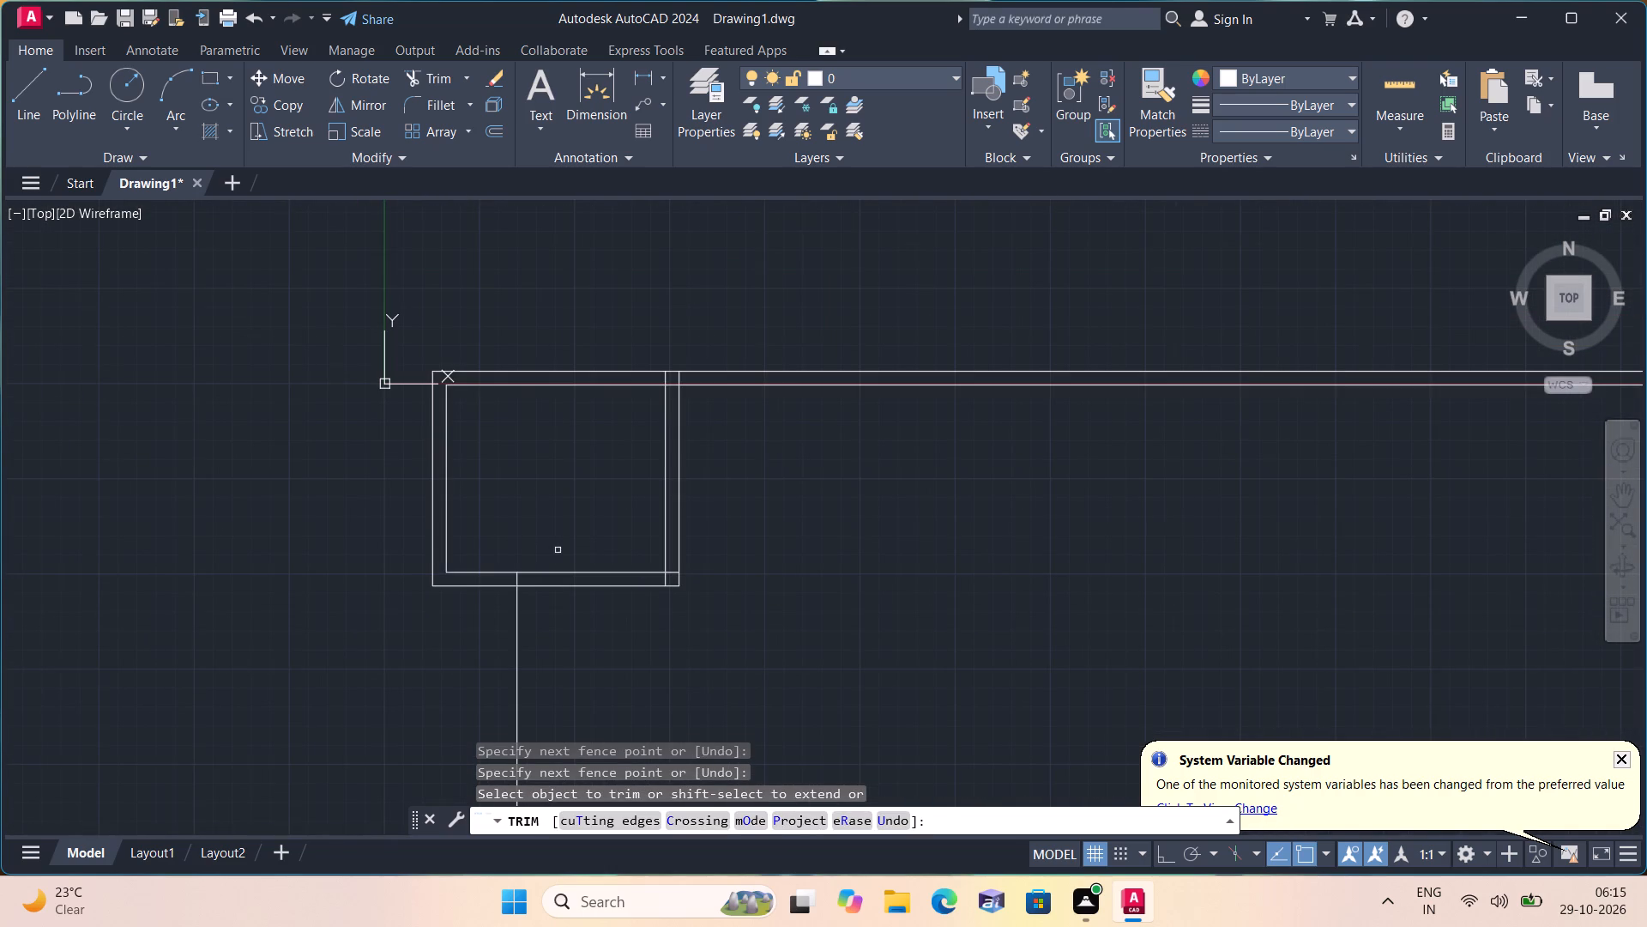
Trim the vertical line within the lower wall and the lower wall's outer line from there to the room's right edge.
{"action": "scroll", "coordinate": [517, 587], "scroll_direction": "up", "scroll_amount": 1}
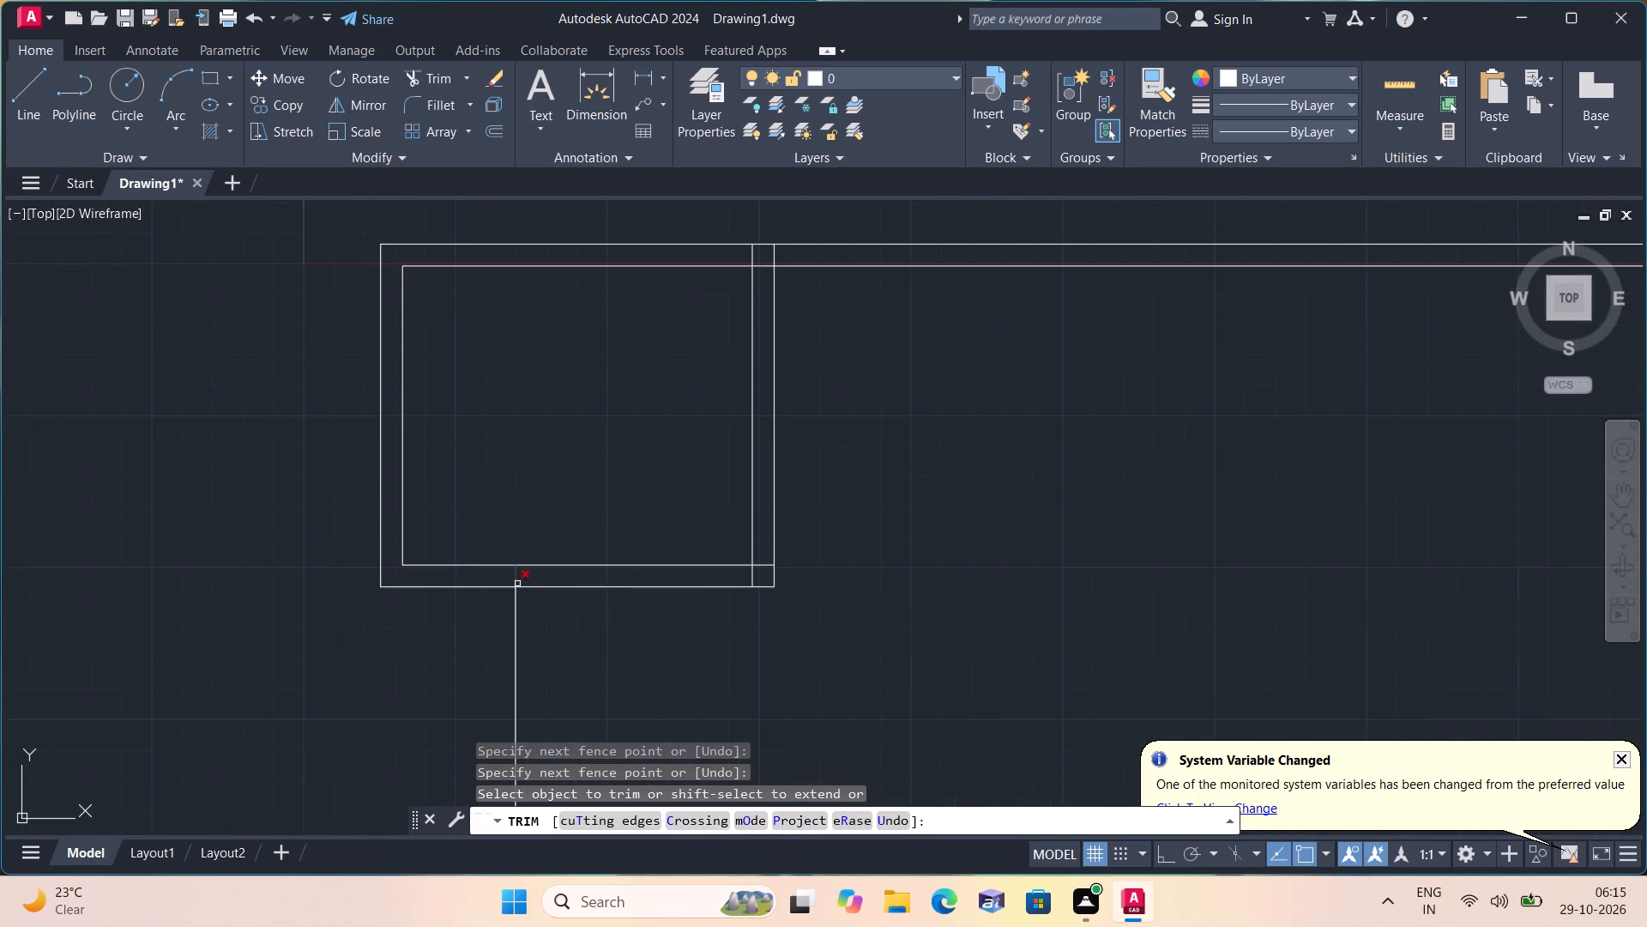
{"action": "left_click", "coordinate": [517, 581]}
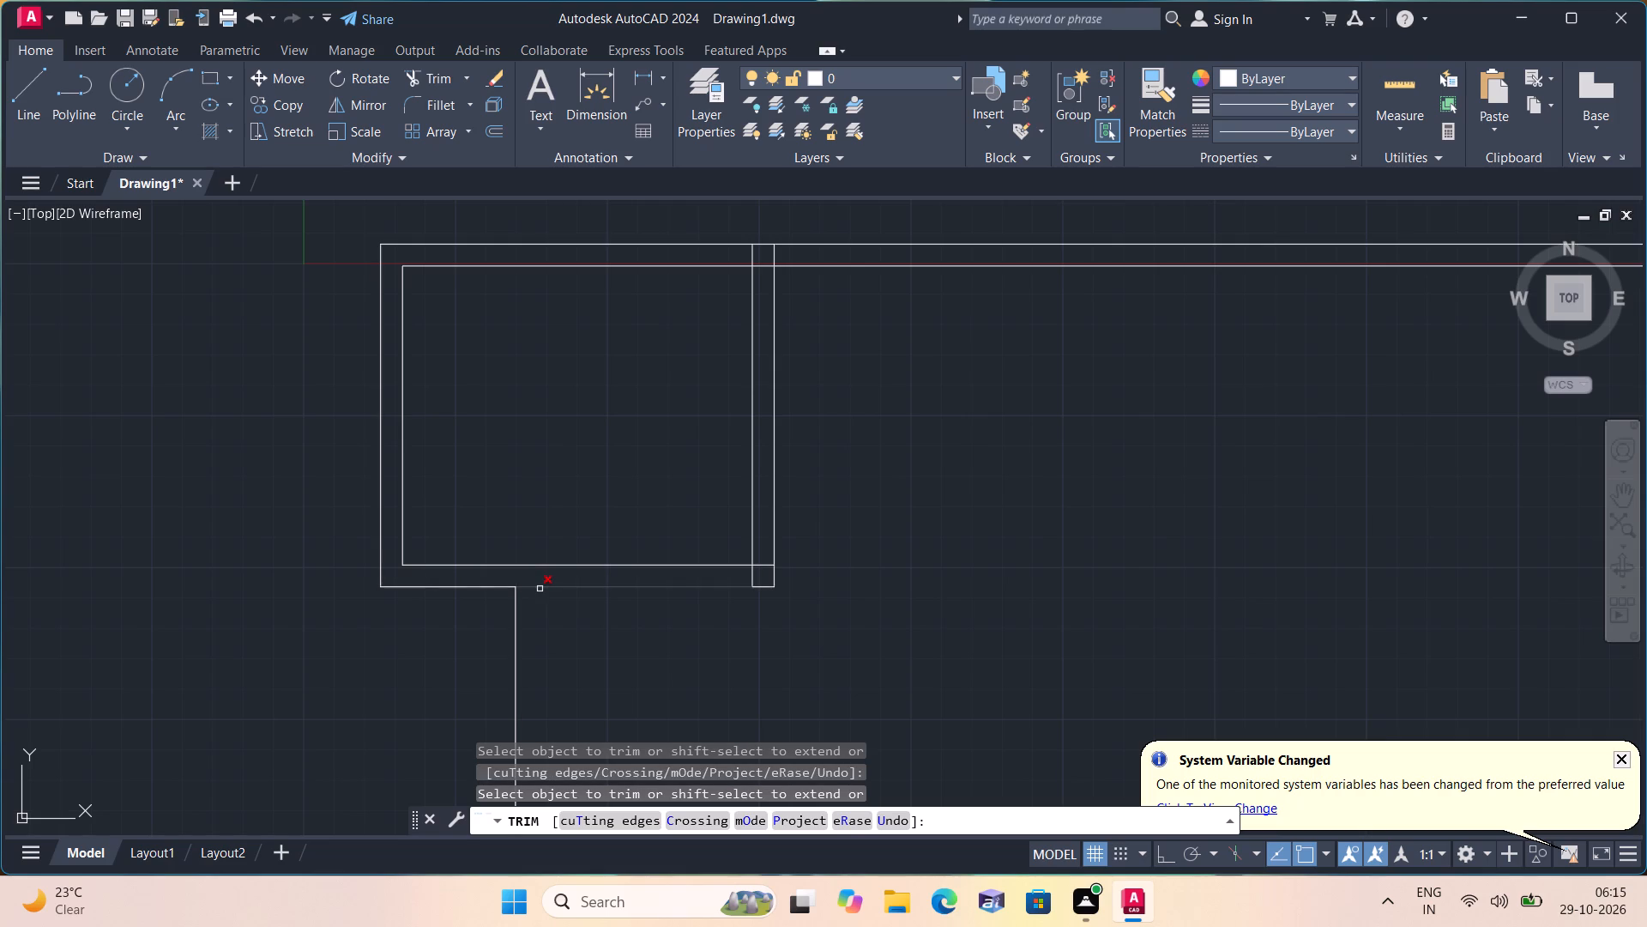
{"action": "left_click", "coordinate": [540, 589]}
{"action": "left_click", "coordinate": [770, 585]}
{"action": "key", "text": "space"}
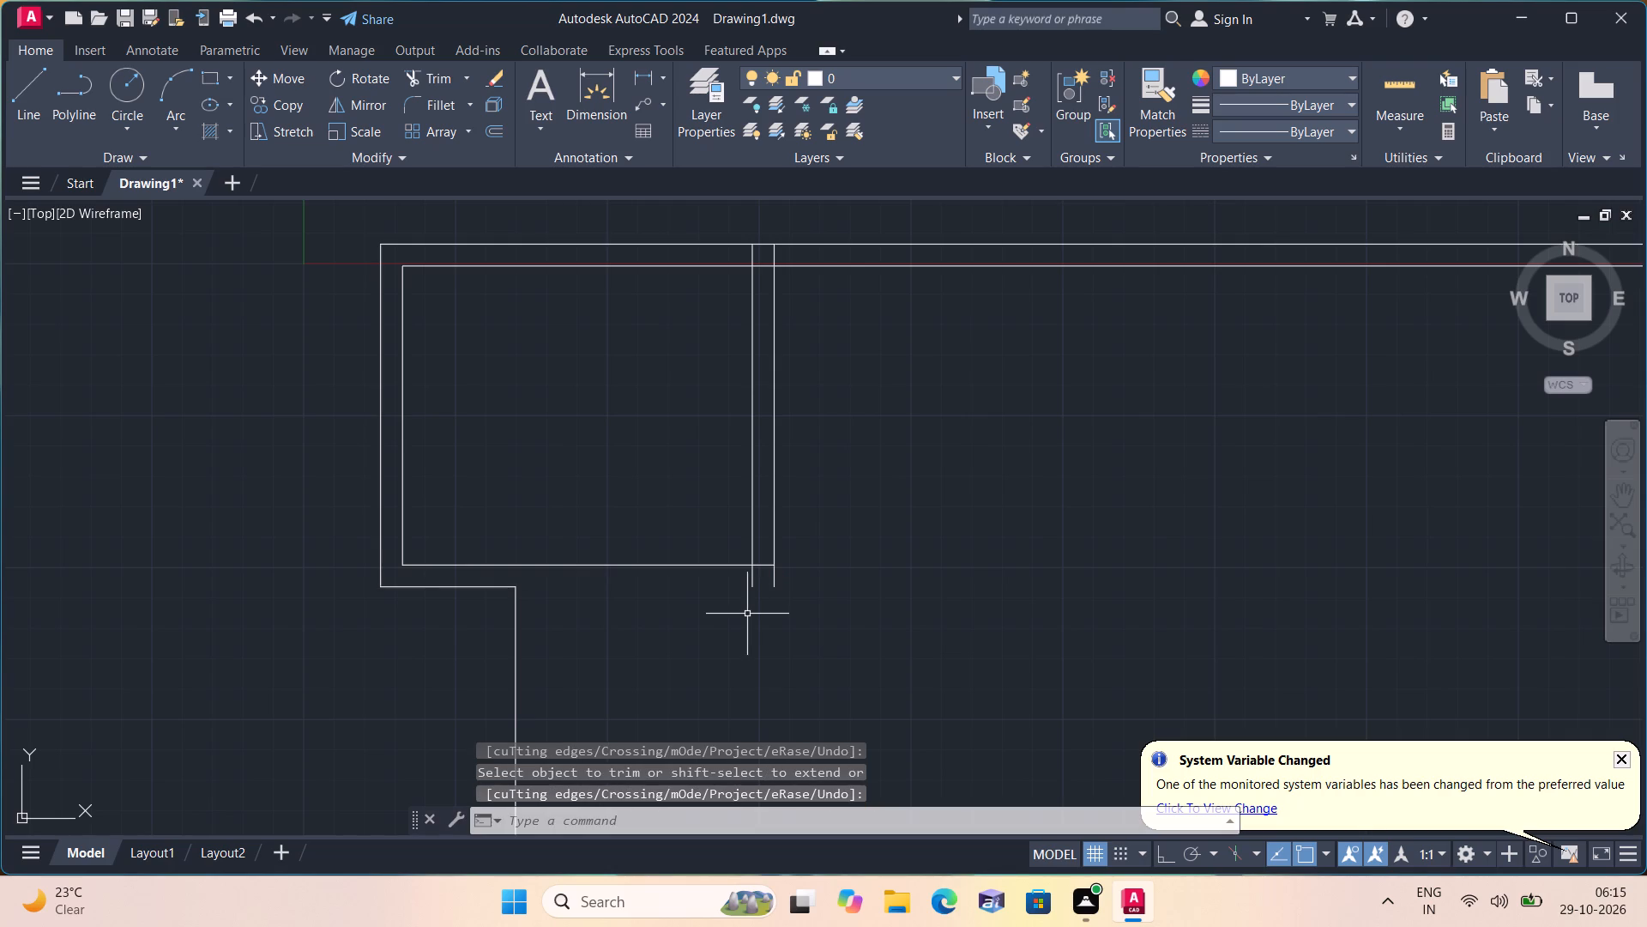
Offset the lower wall's inner line 4.5" downward.
{"action": "type", "text": "off"}
{"action": "key", "text": "space"}
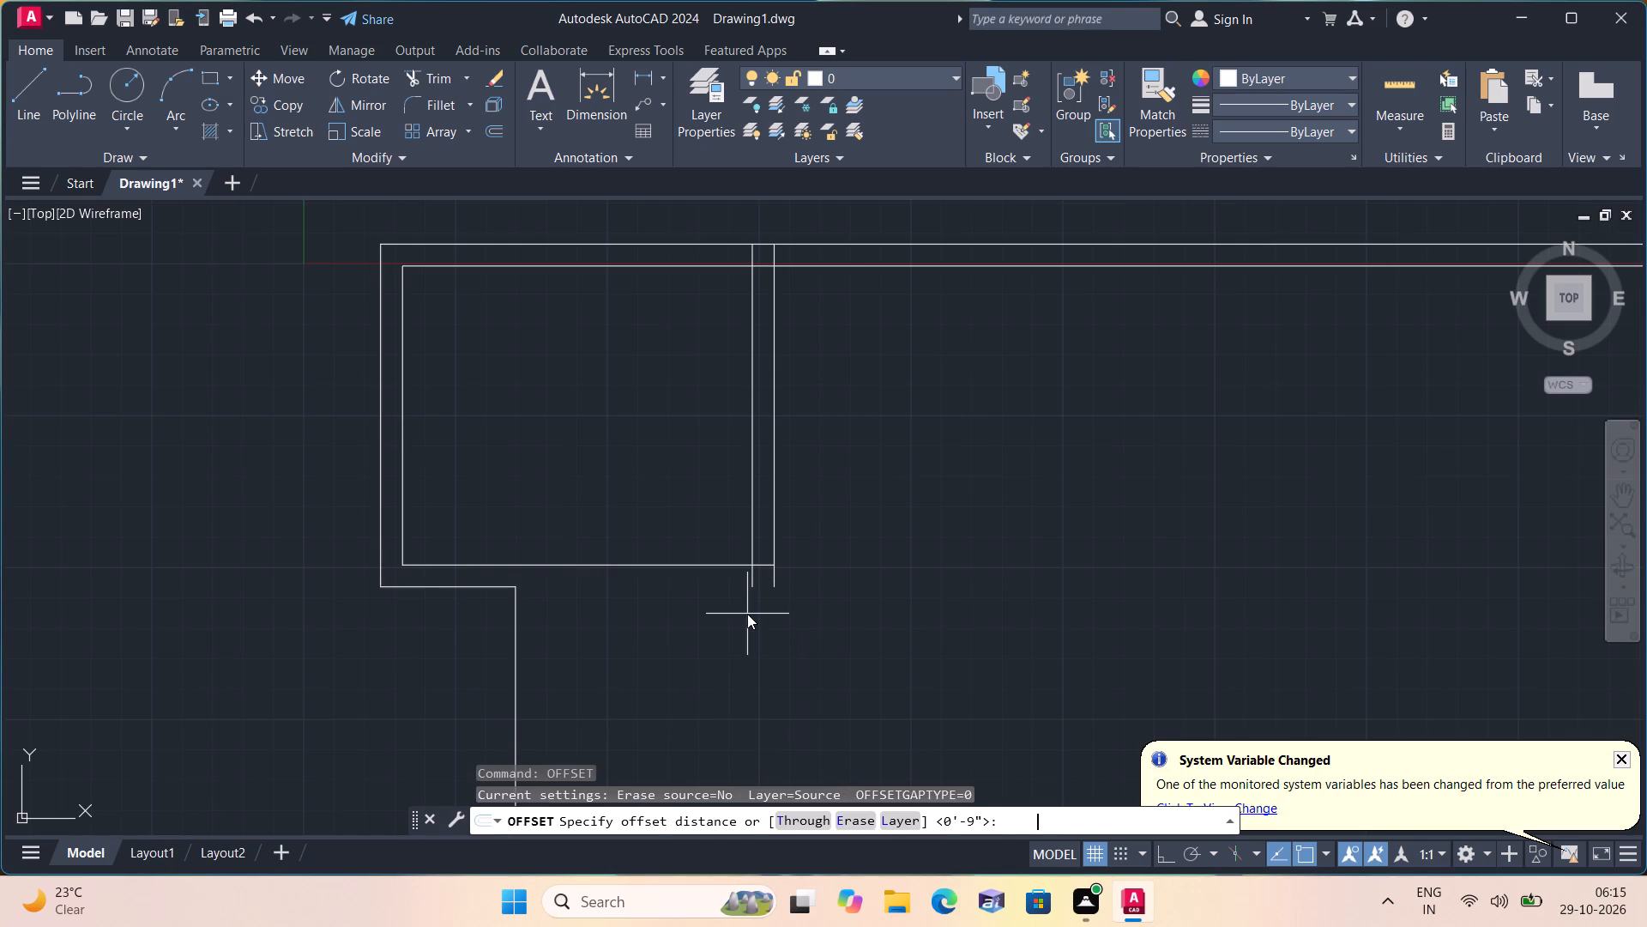
{"action": "type", "text": "4.5\""}
{"action": "key", "text": "space"}
{"action": "scroll", "coordinate": [747, 614], "scroll_direction": "up", "scroll_amount": 1}
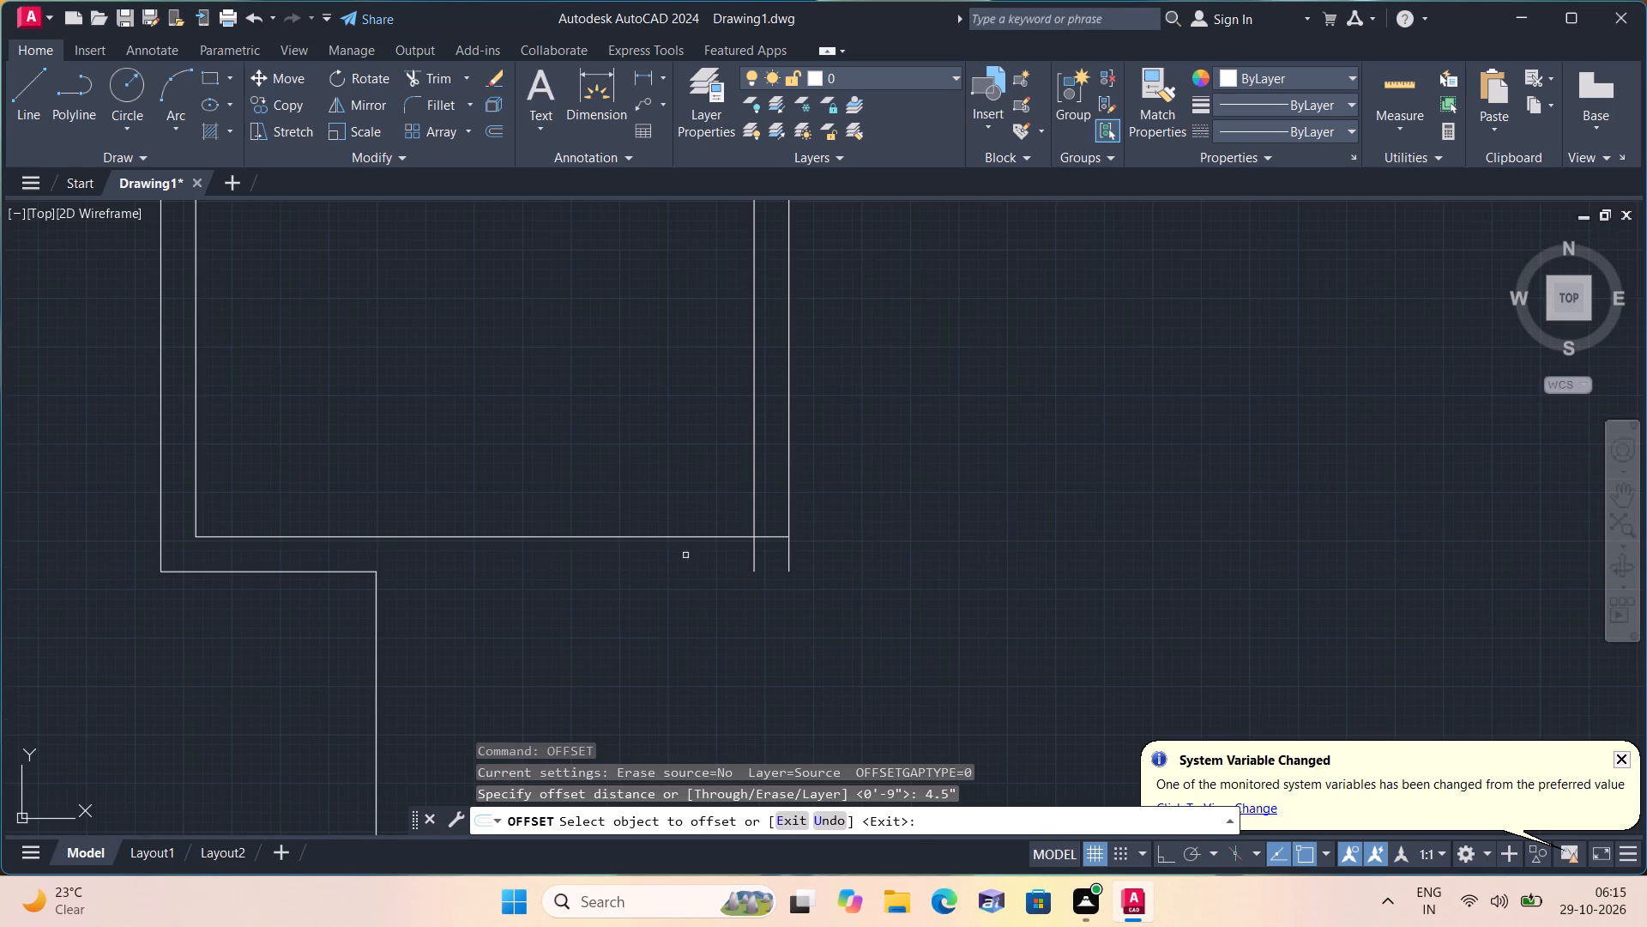
{"action": "left_click", "coordinate": [685, 536]}
{"action": "left_click", "coordinate": [701, 598]}
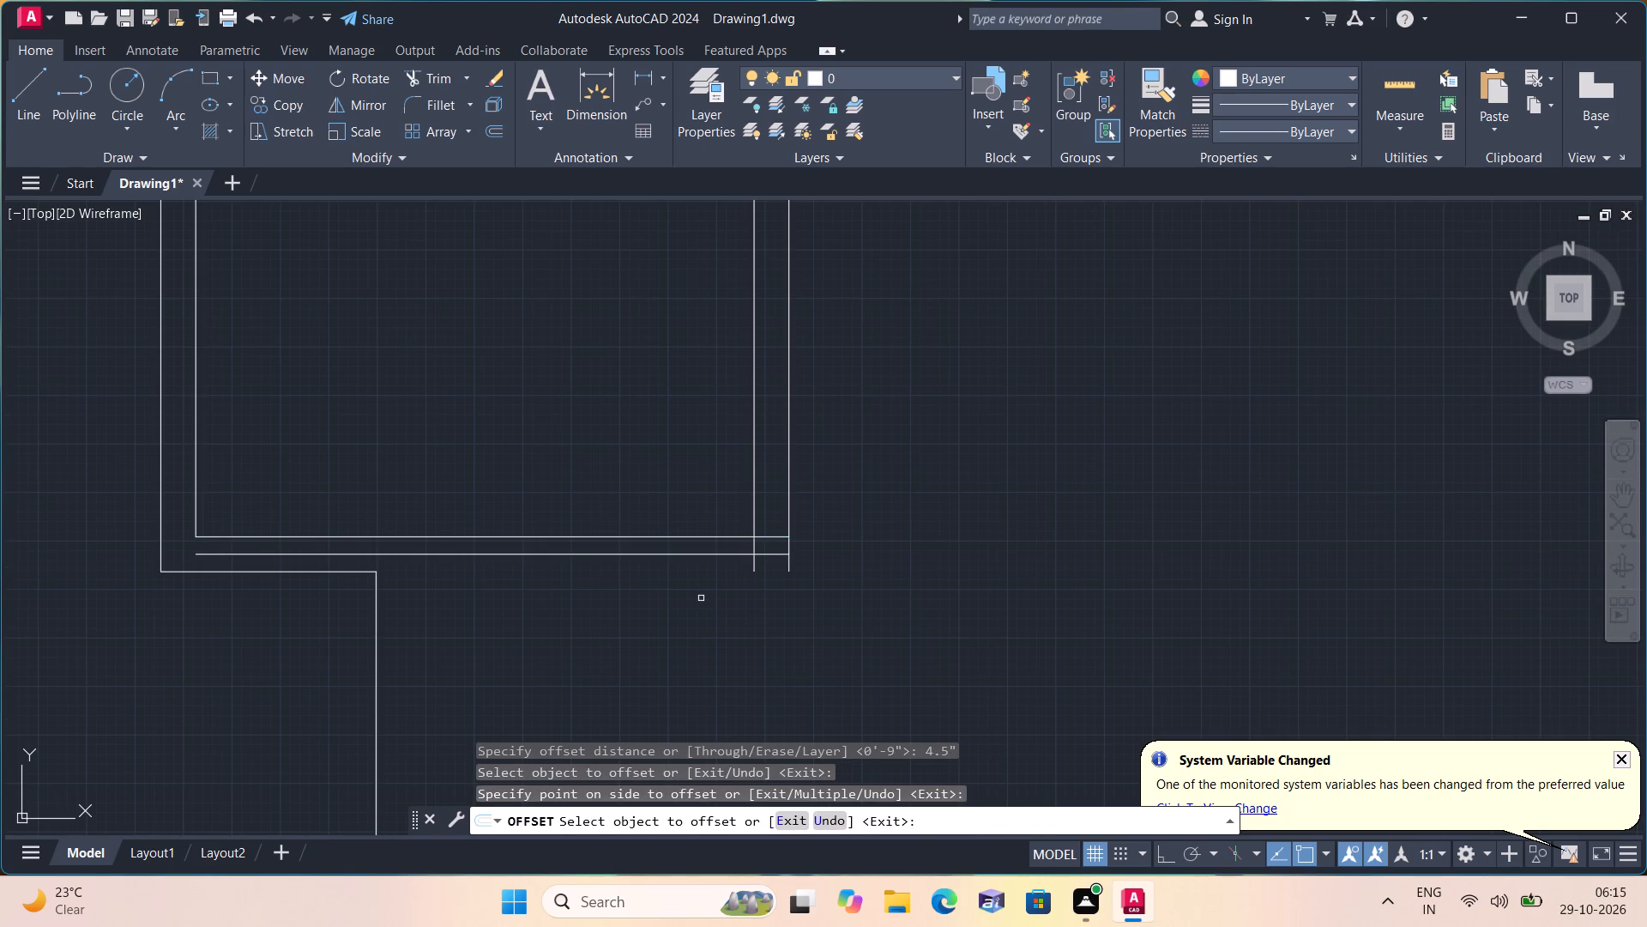
{"action": "key", "text": "space"}
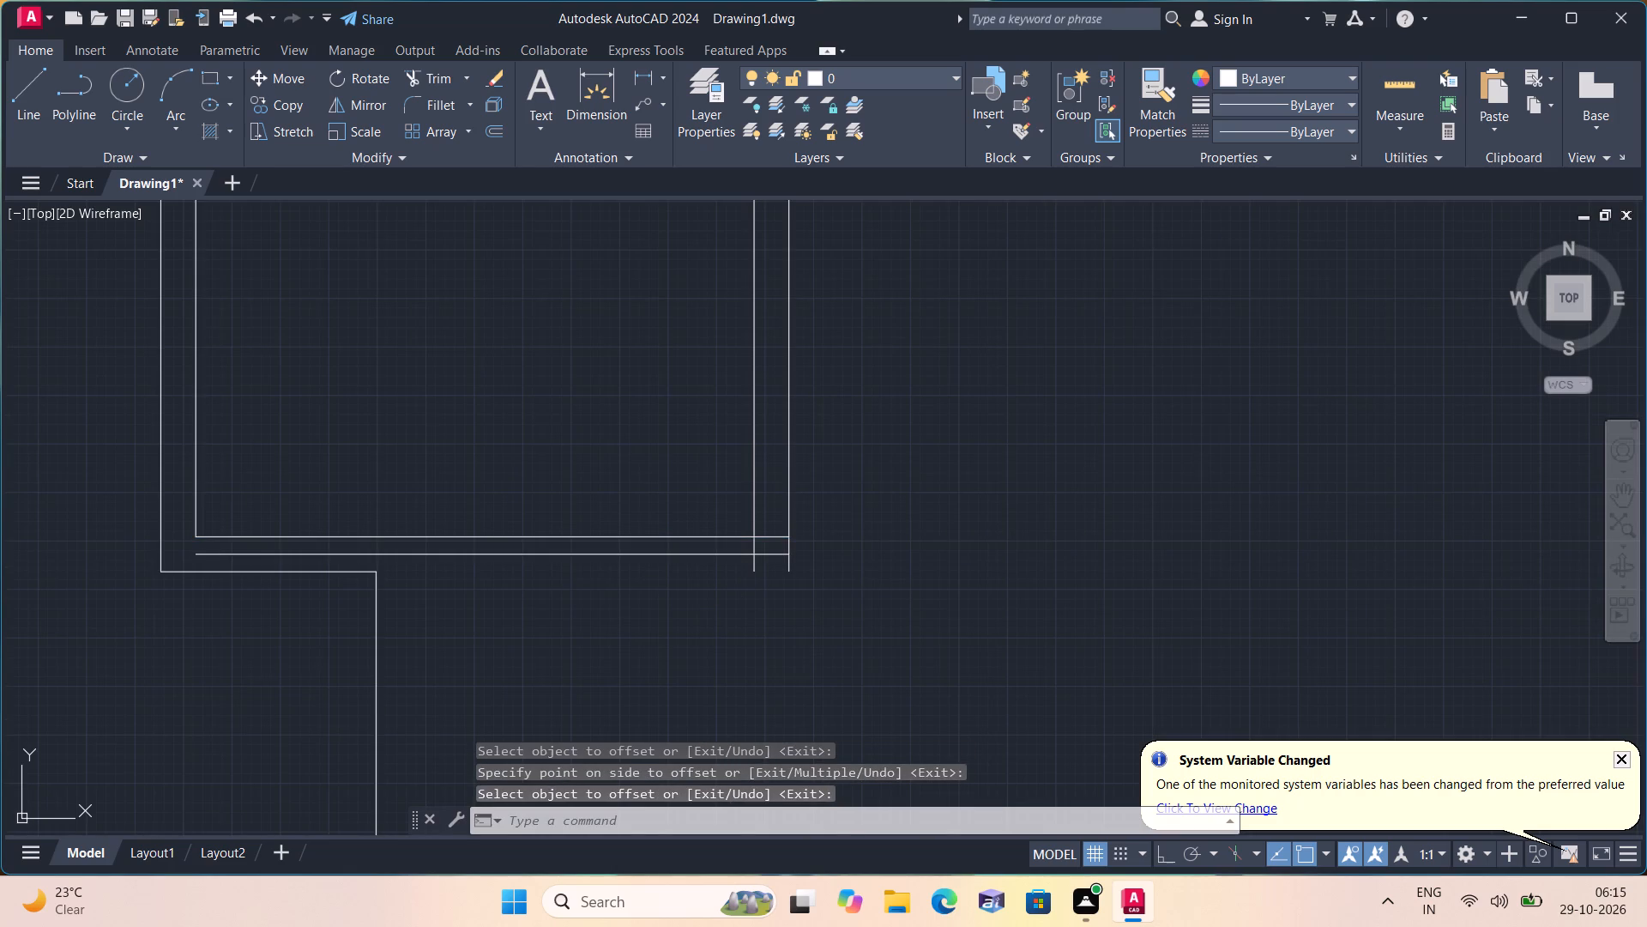
Extend the vertical line below the room up to the 4.5" offset line.
{"action": "type", "text": "exte"}
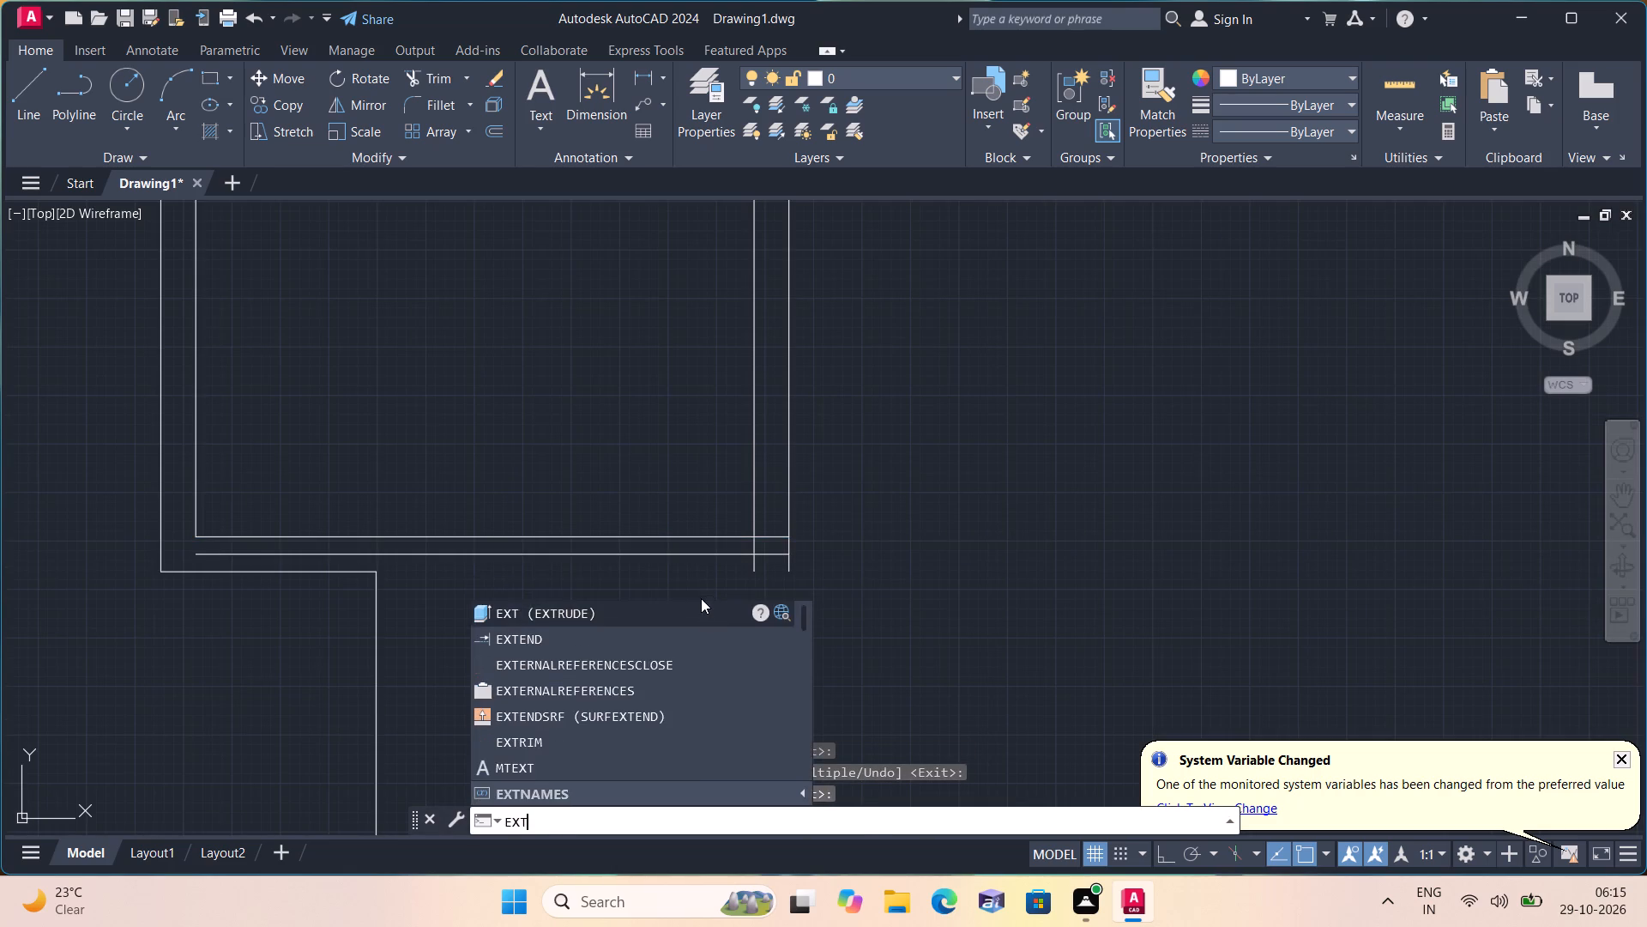
{"action": "key", "text": "space"}
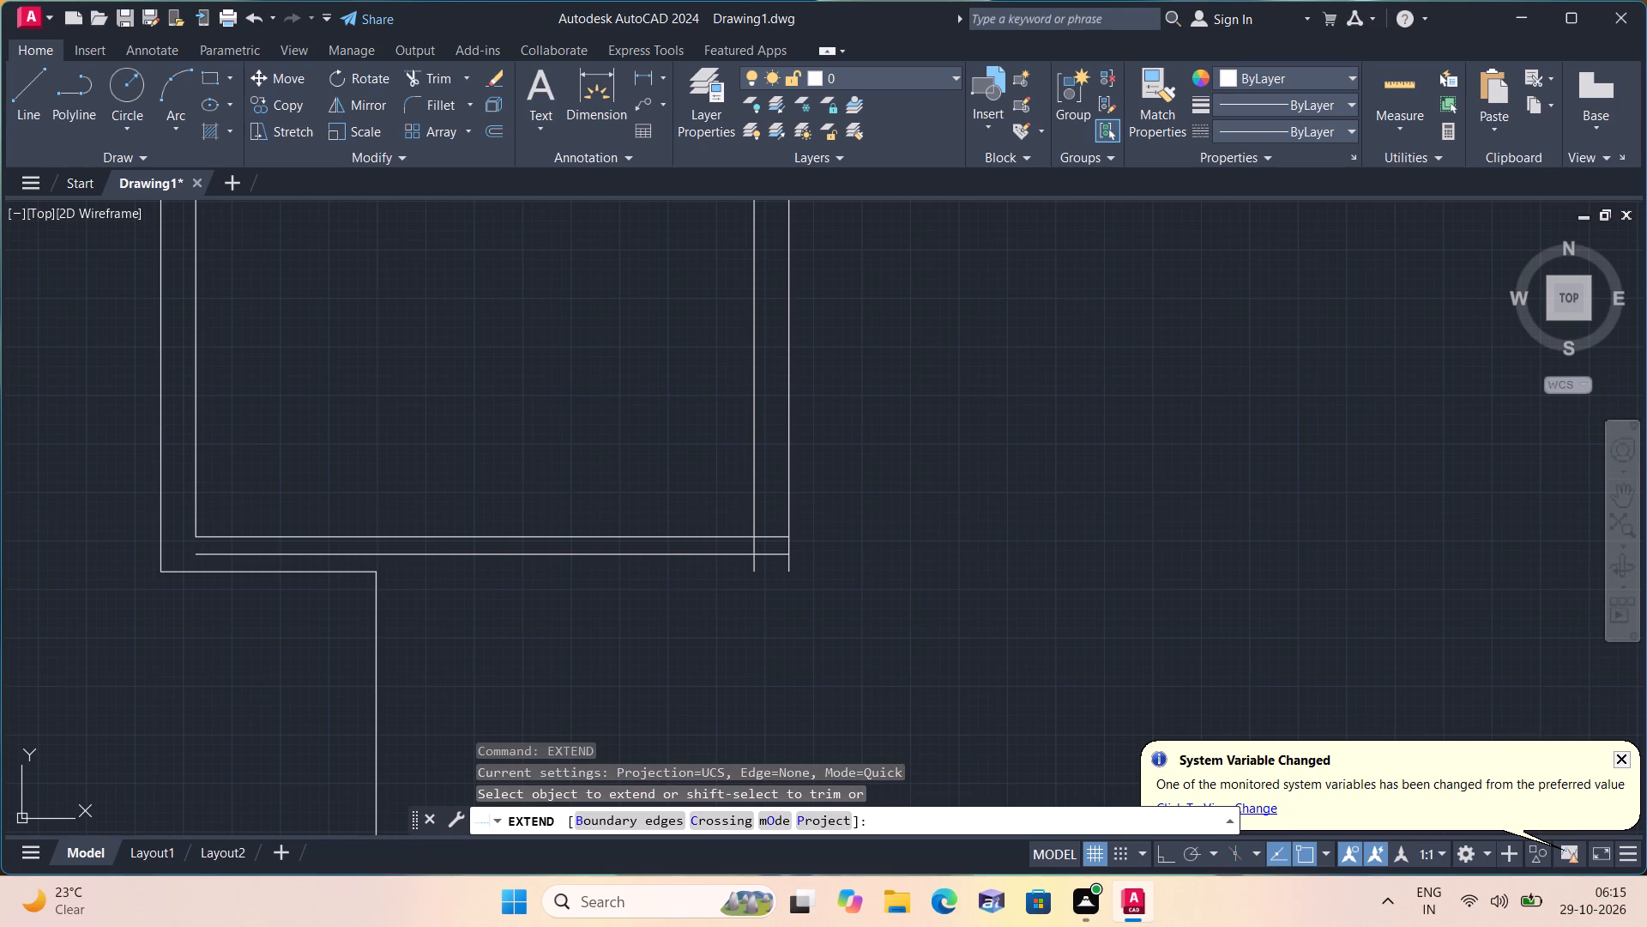
{"action": "left_click", "coordinate": [374, 576]}
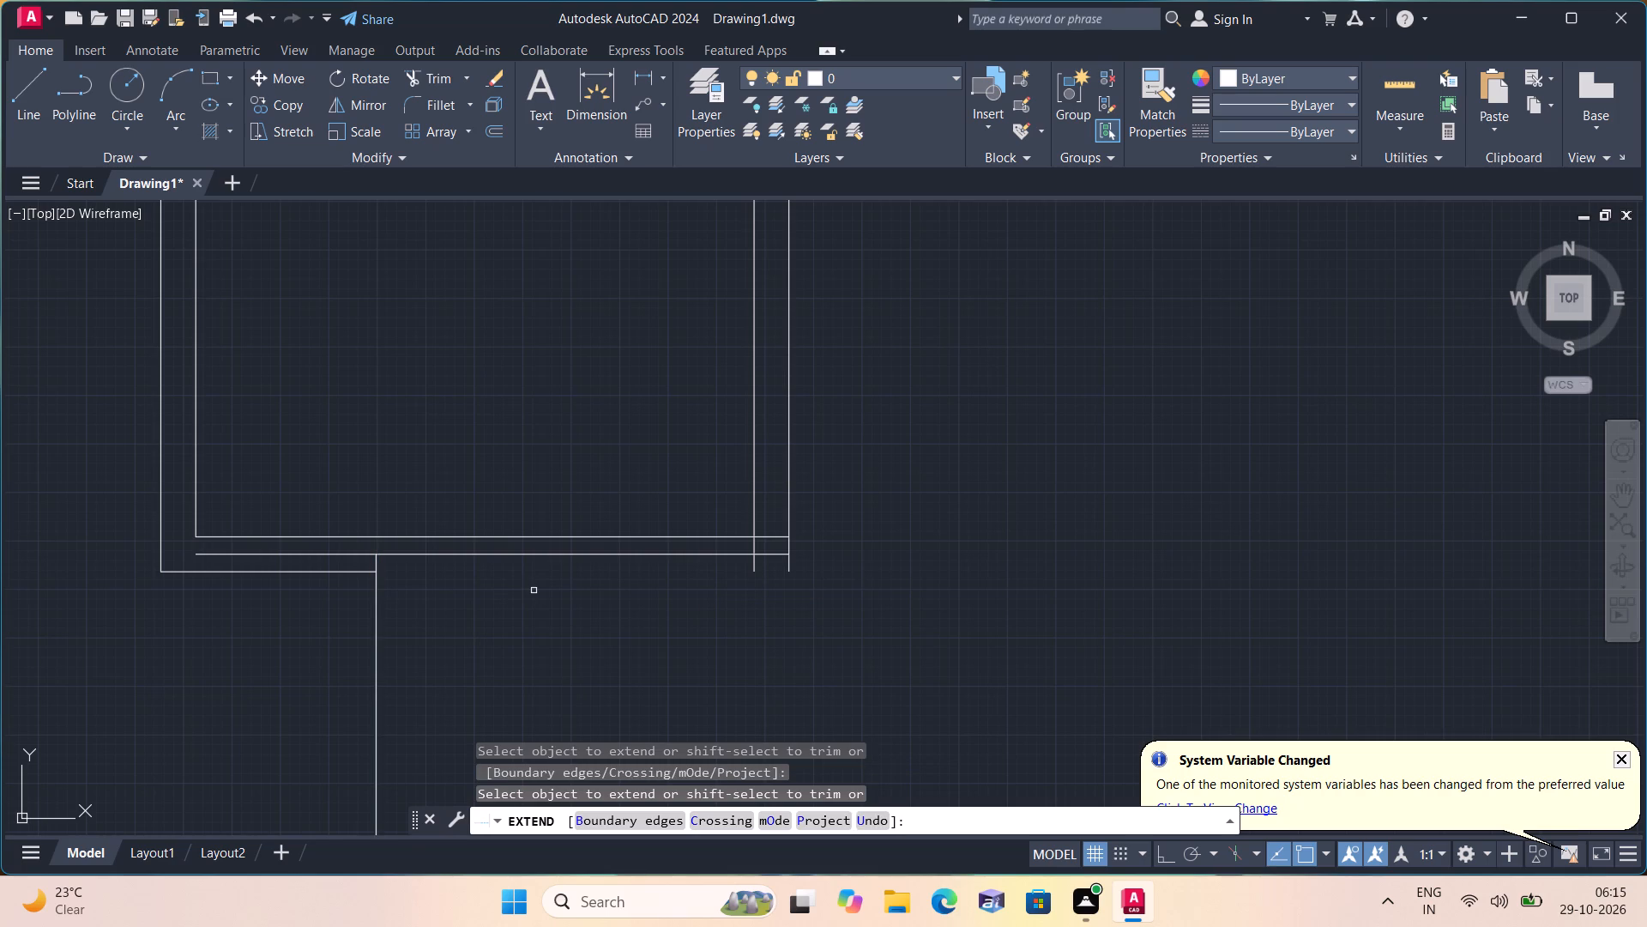
{"action": "key", "text": "space"}
Trim the 4.5" offset line left of the vertical line and the second vertical wall's overlaps at the lower-right corner.
{"action": "type", "text": "tr"}
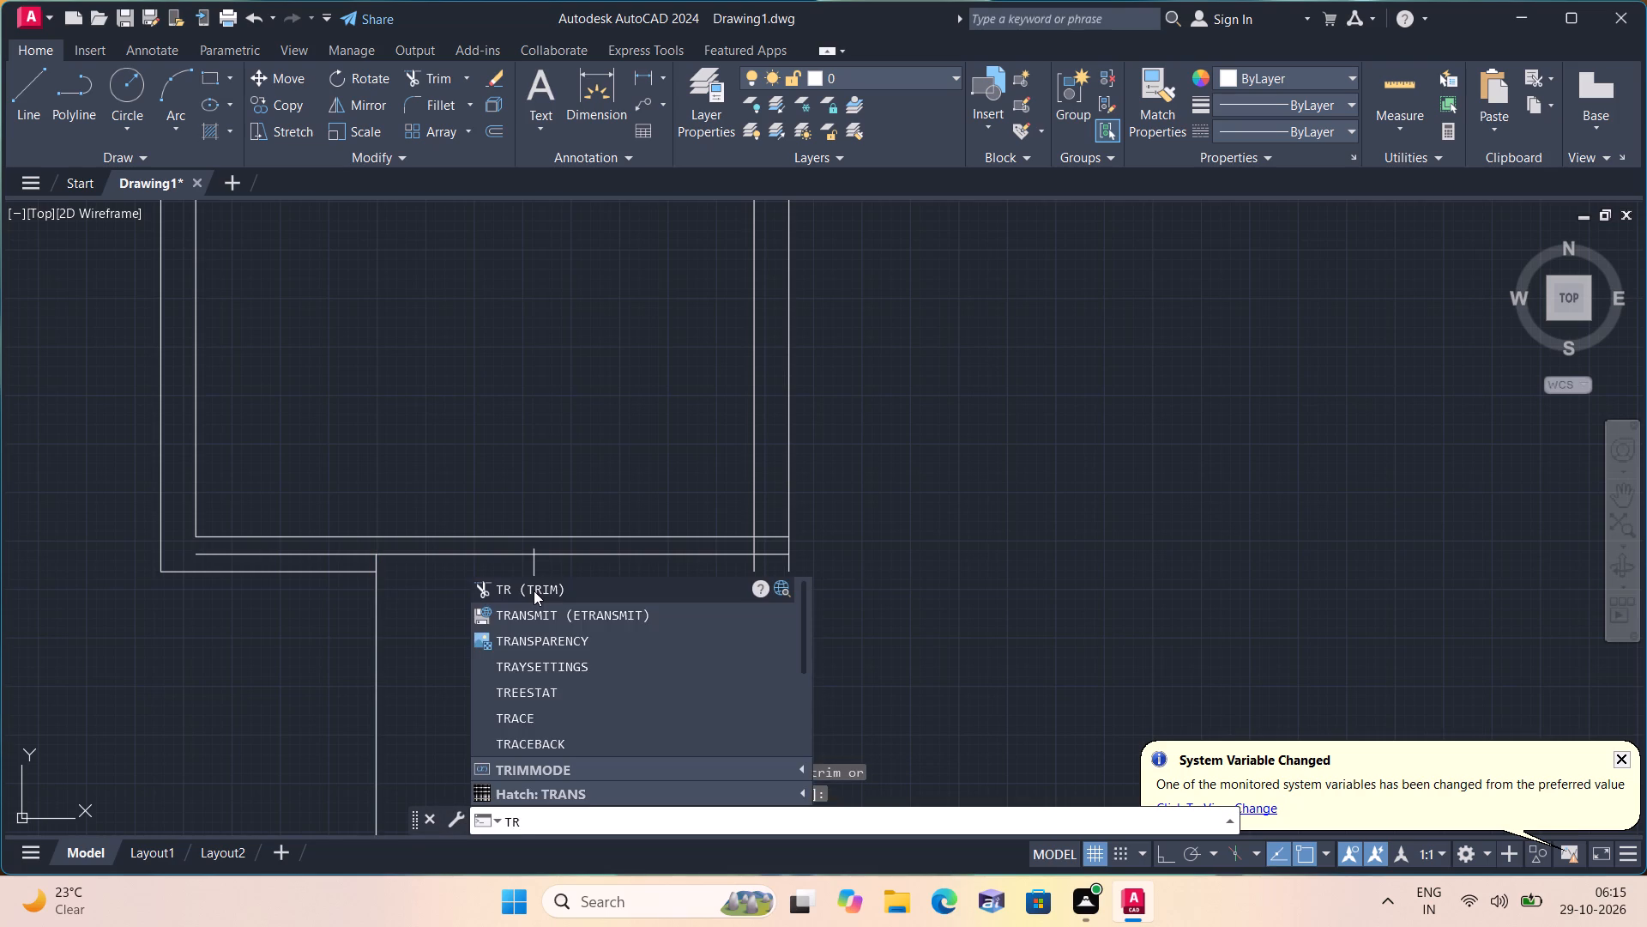
{"action": "type", "text": "im"}
{"action": "key", "text": "space"}
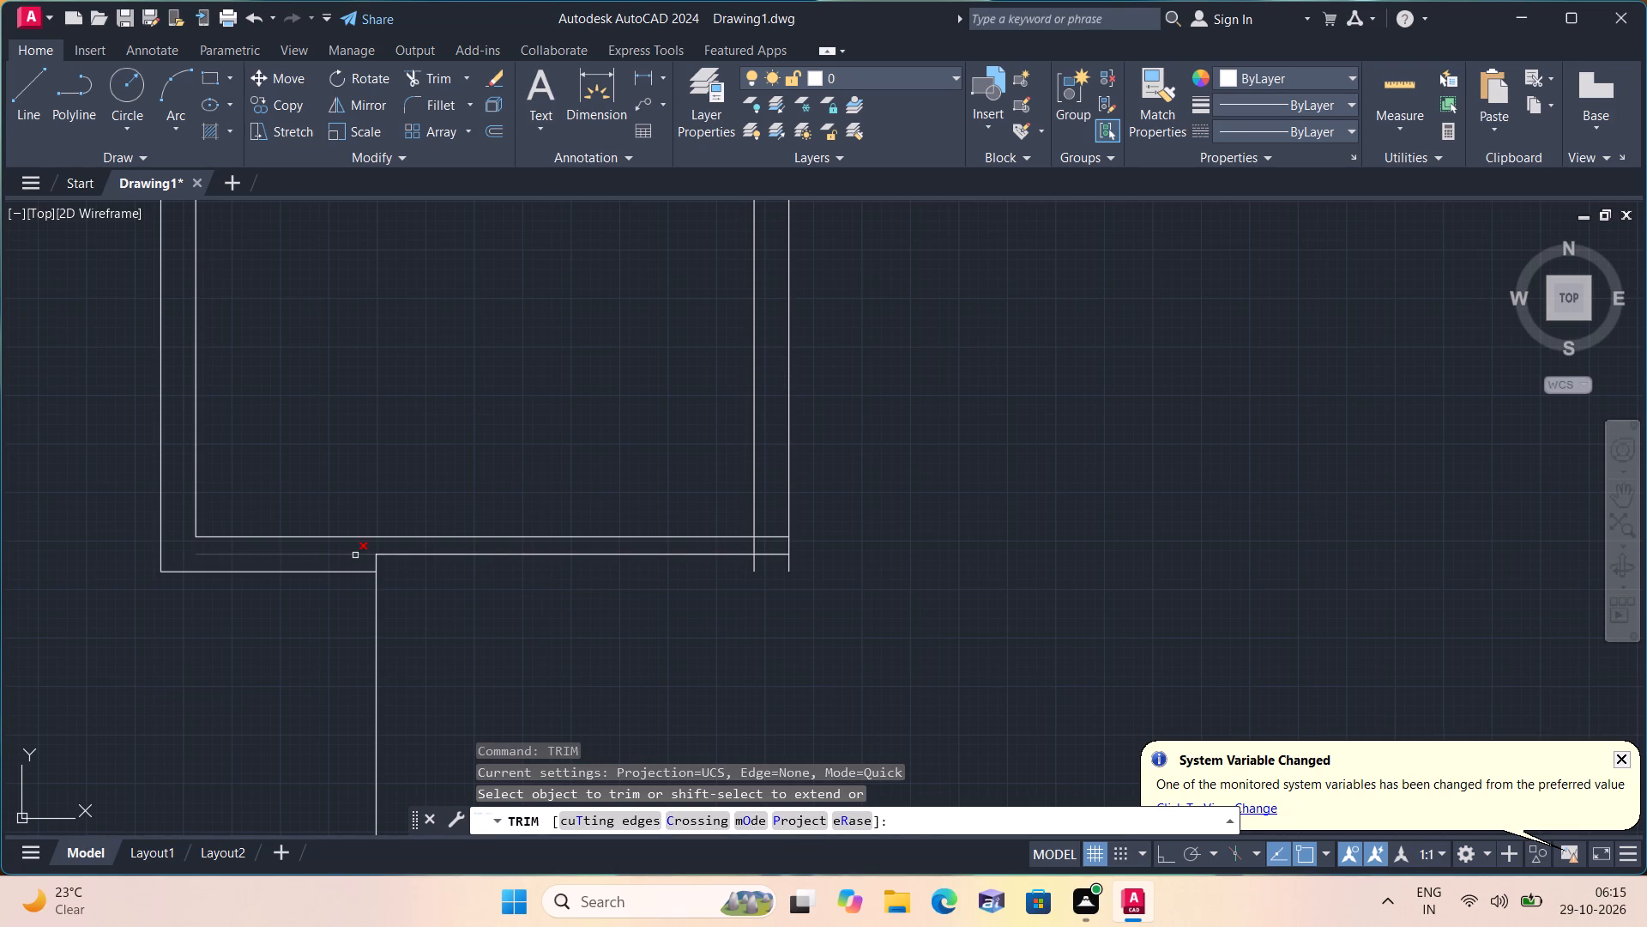
{"action": "left_click", "coordinate": [355, 555]}
{"action": "left_click", "coordinate": [737, 581]}
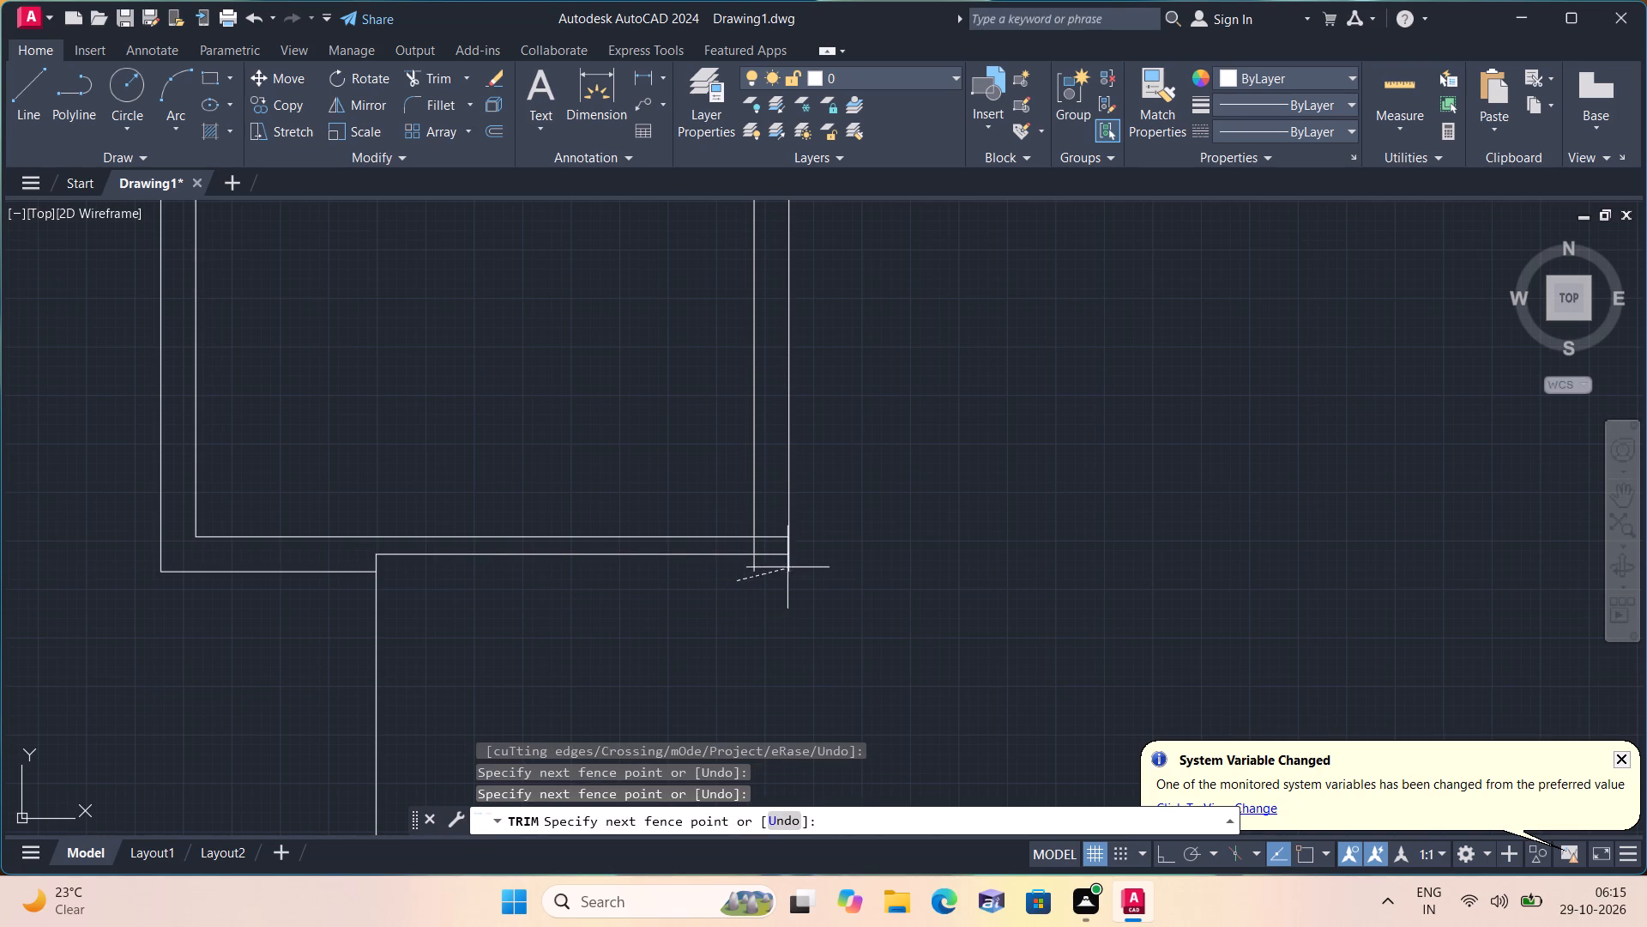
{"action": "left_click", "coordinate": [809, 566]}
{"action": "left_click", "coordinate": [756, 565]}
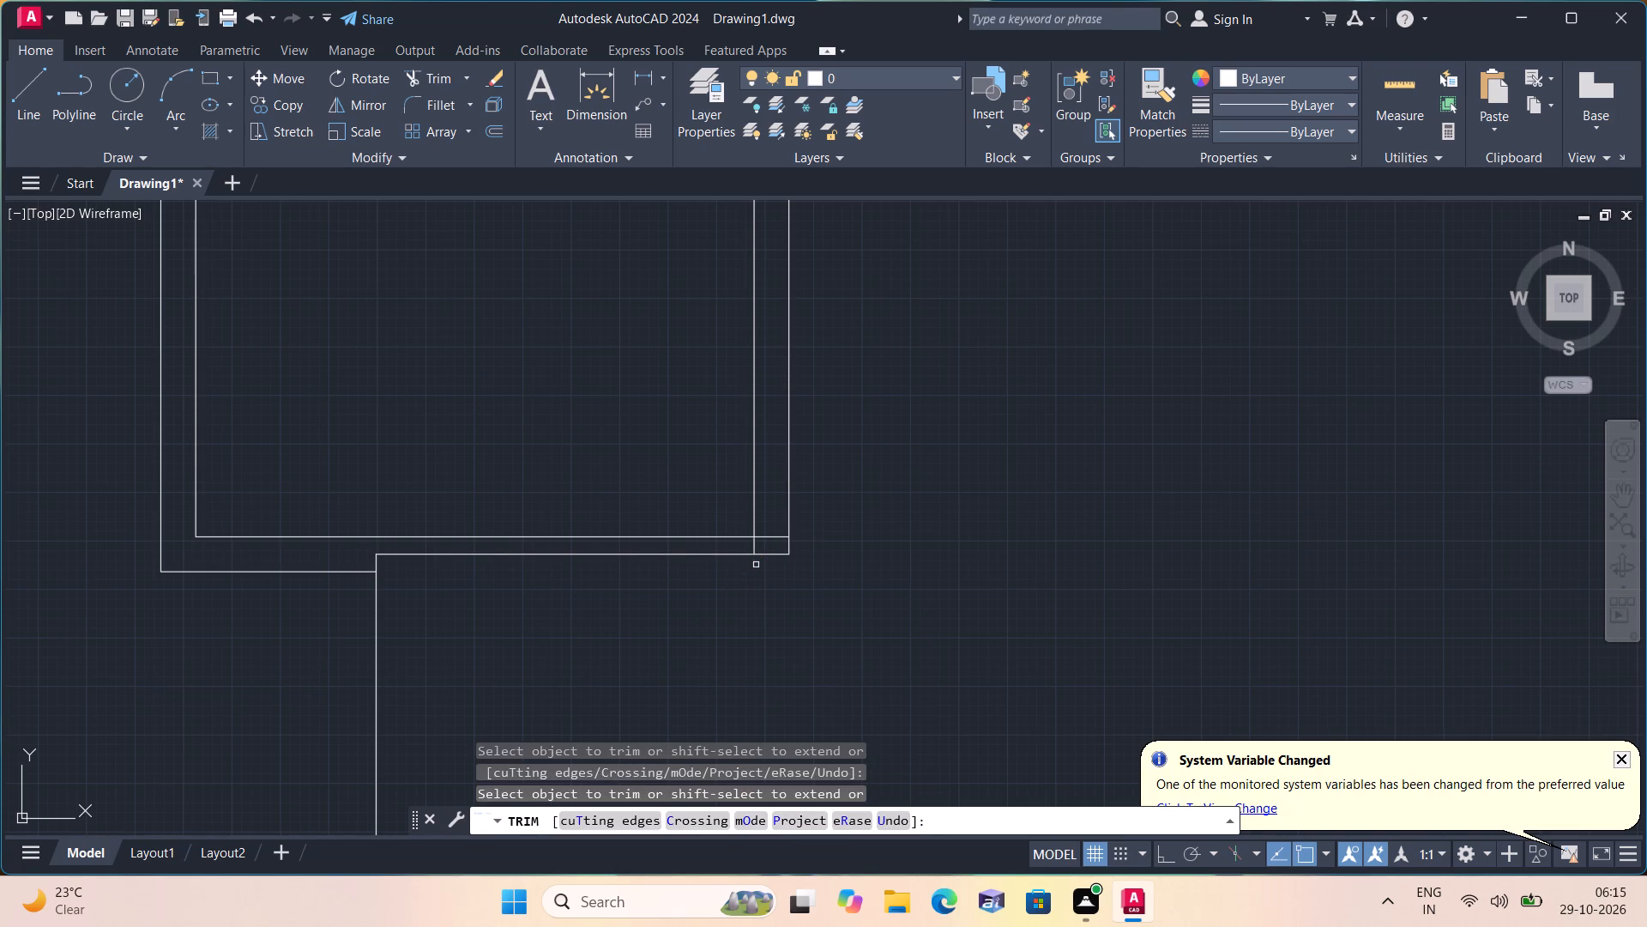
{"action": "scroll", "coordinate": [754, 555], "scroll_direction": "up", "scroll_amount": 1}
{"action": "left_click", "coordinate": [753, 547]}
{"action": "scroll", "coordinate": [753, 547], "scroll_direction": "down", "scroll_amount": 2}
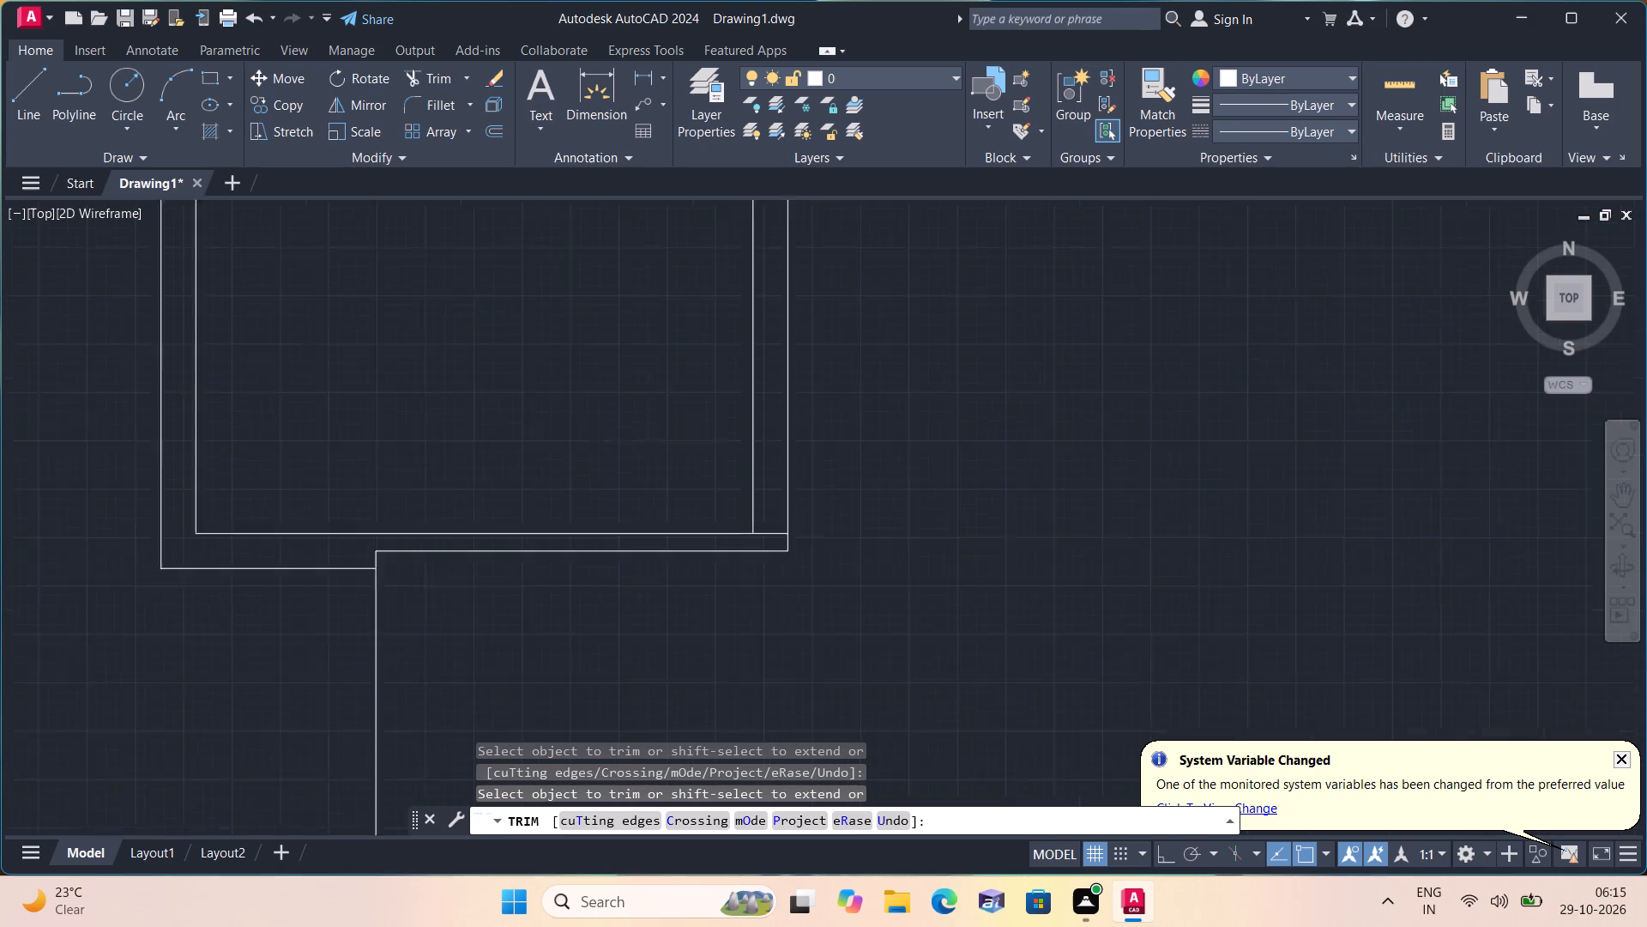
{"action": "scroll", "coordinate": [753, 547], "scroll_direction": "down", "scroll_amount": 2}
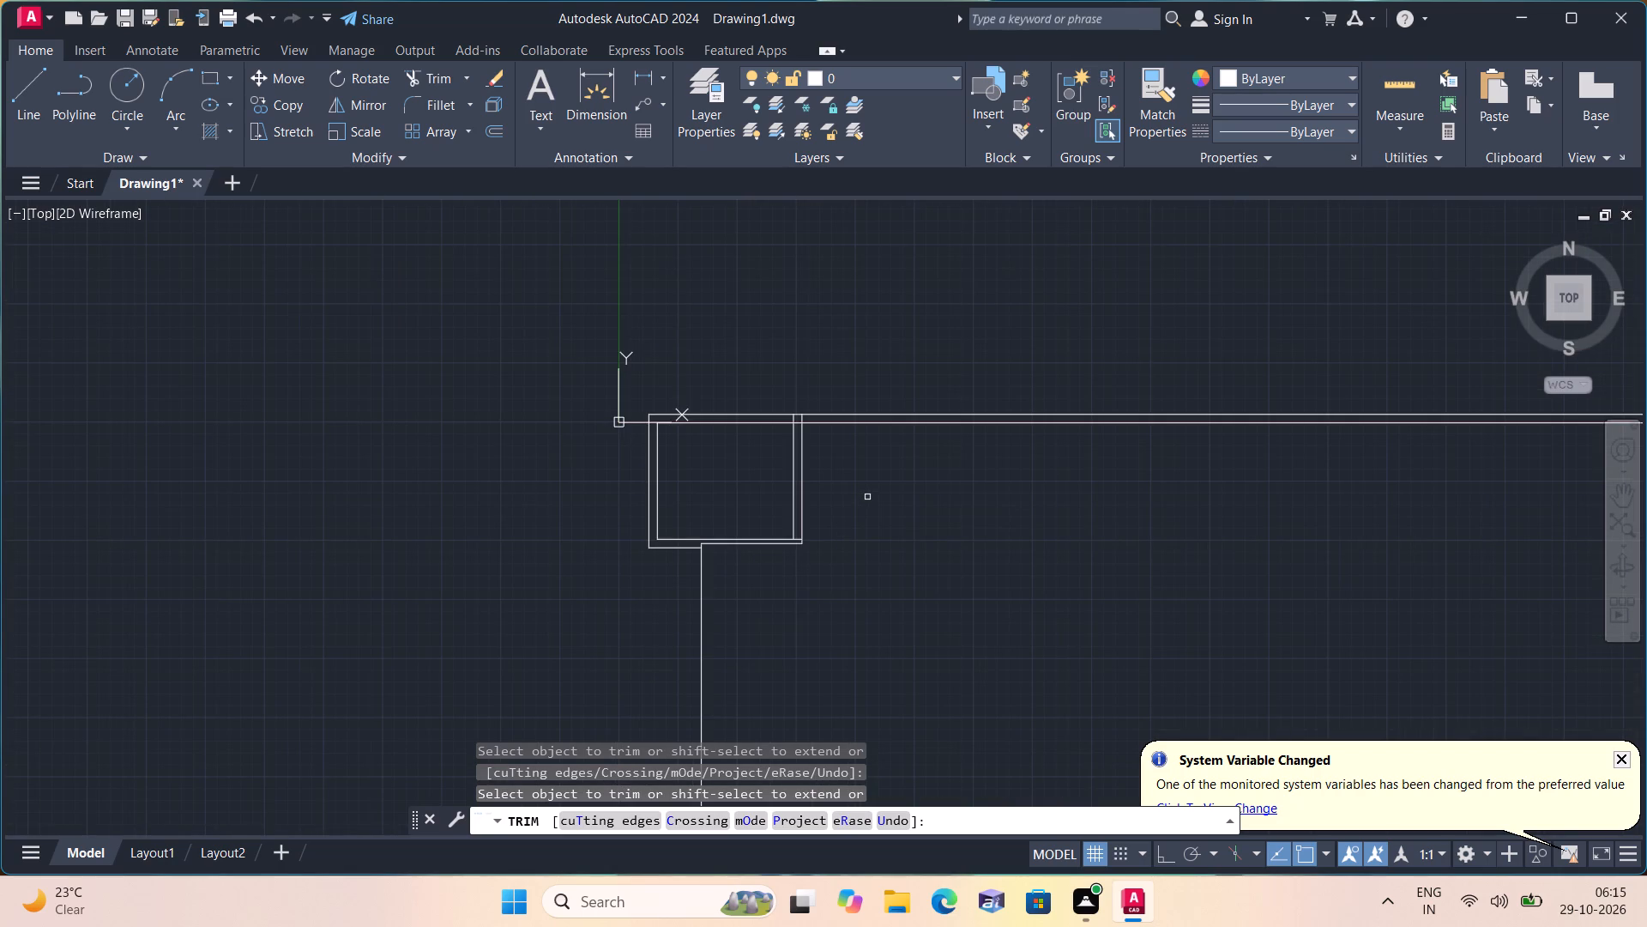
{"action": "key", "text": "space"}
Offset the vertical line below the room 9" to the right.
{"action": "type", "text": "off"}
{"action": "key", "text": "space"}
{"action": "type", "text": "9\""}
{"action": "key", "text": "space"}
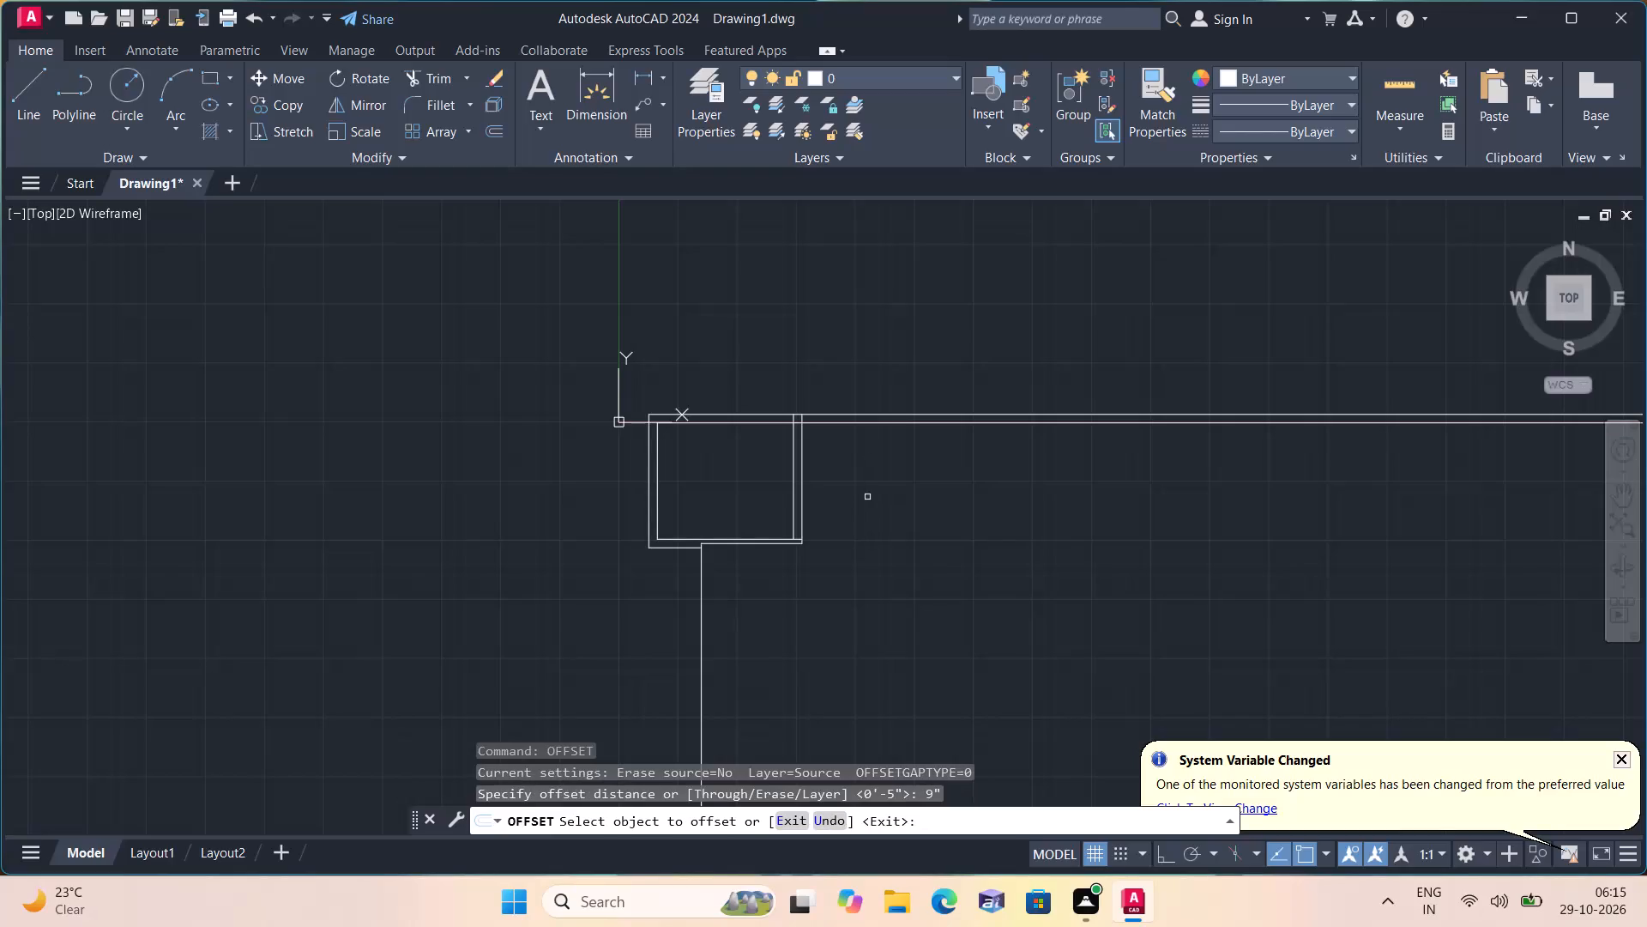
{"action": "middle_click_drag", "start_coordinate": [802, 669], "coordinate": [652, 597]}
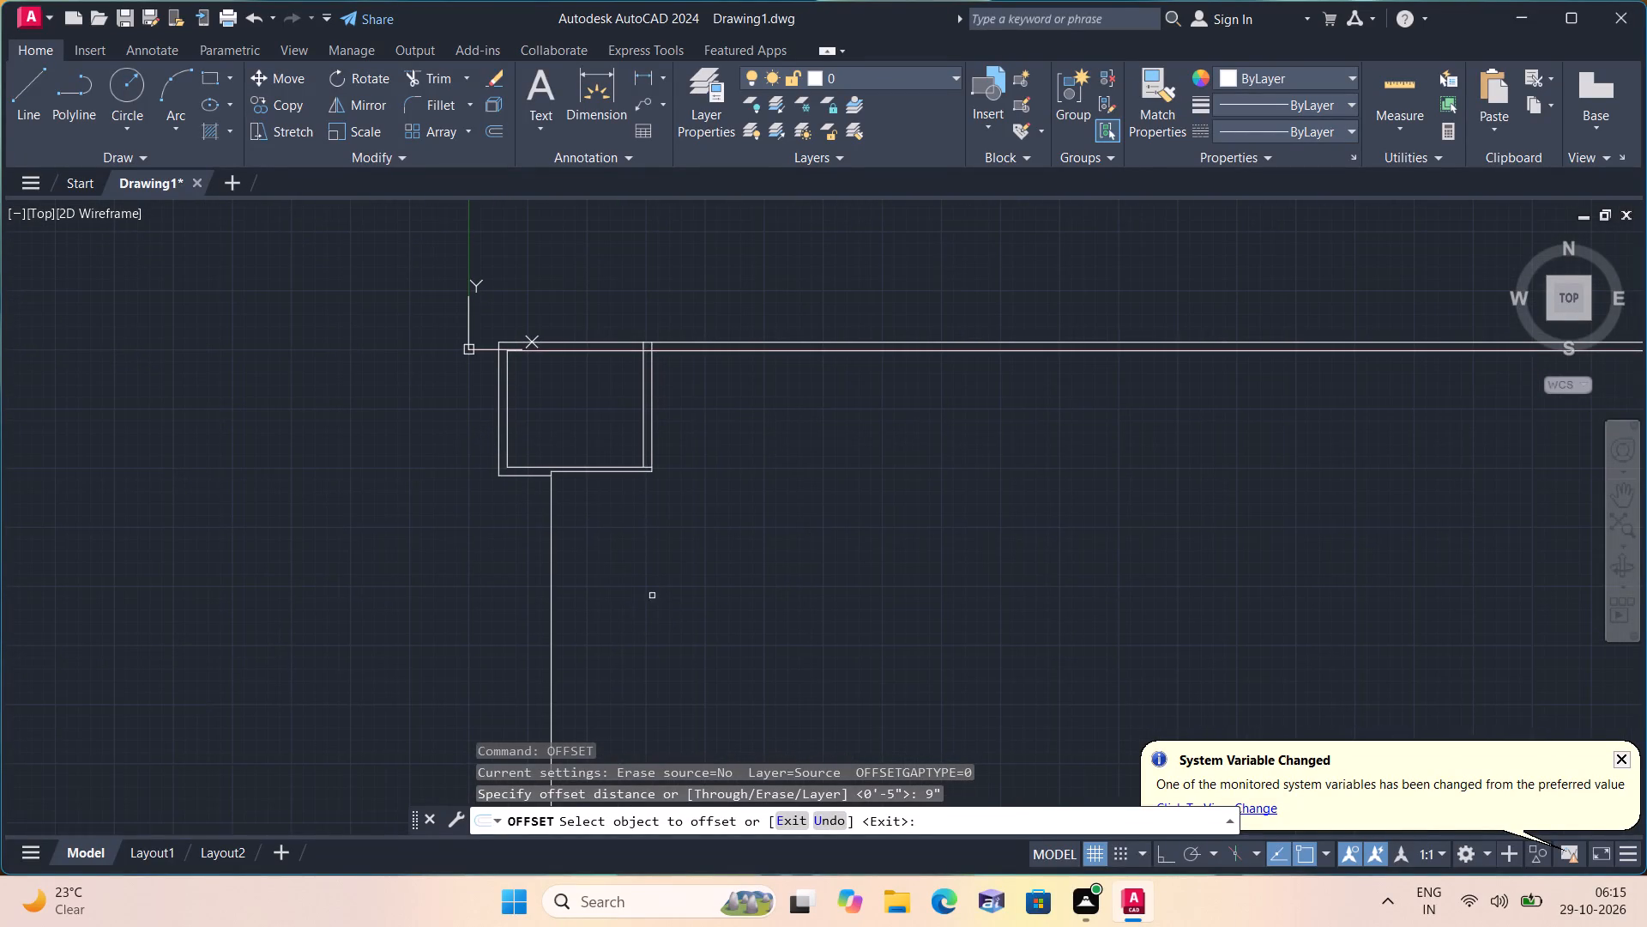
{"action": "left_click", "coordinate": [553, 510]}
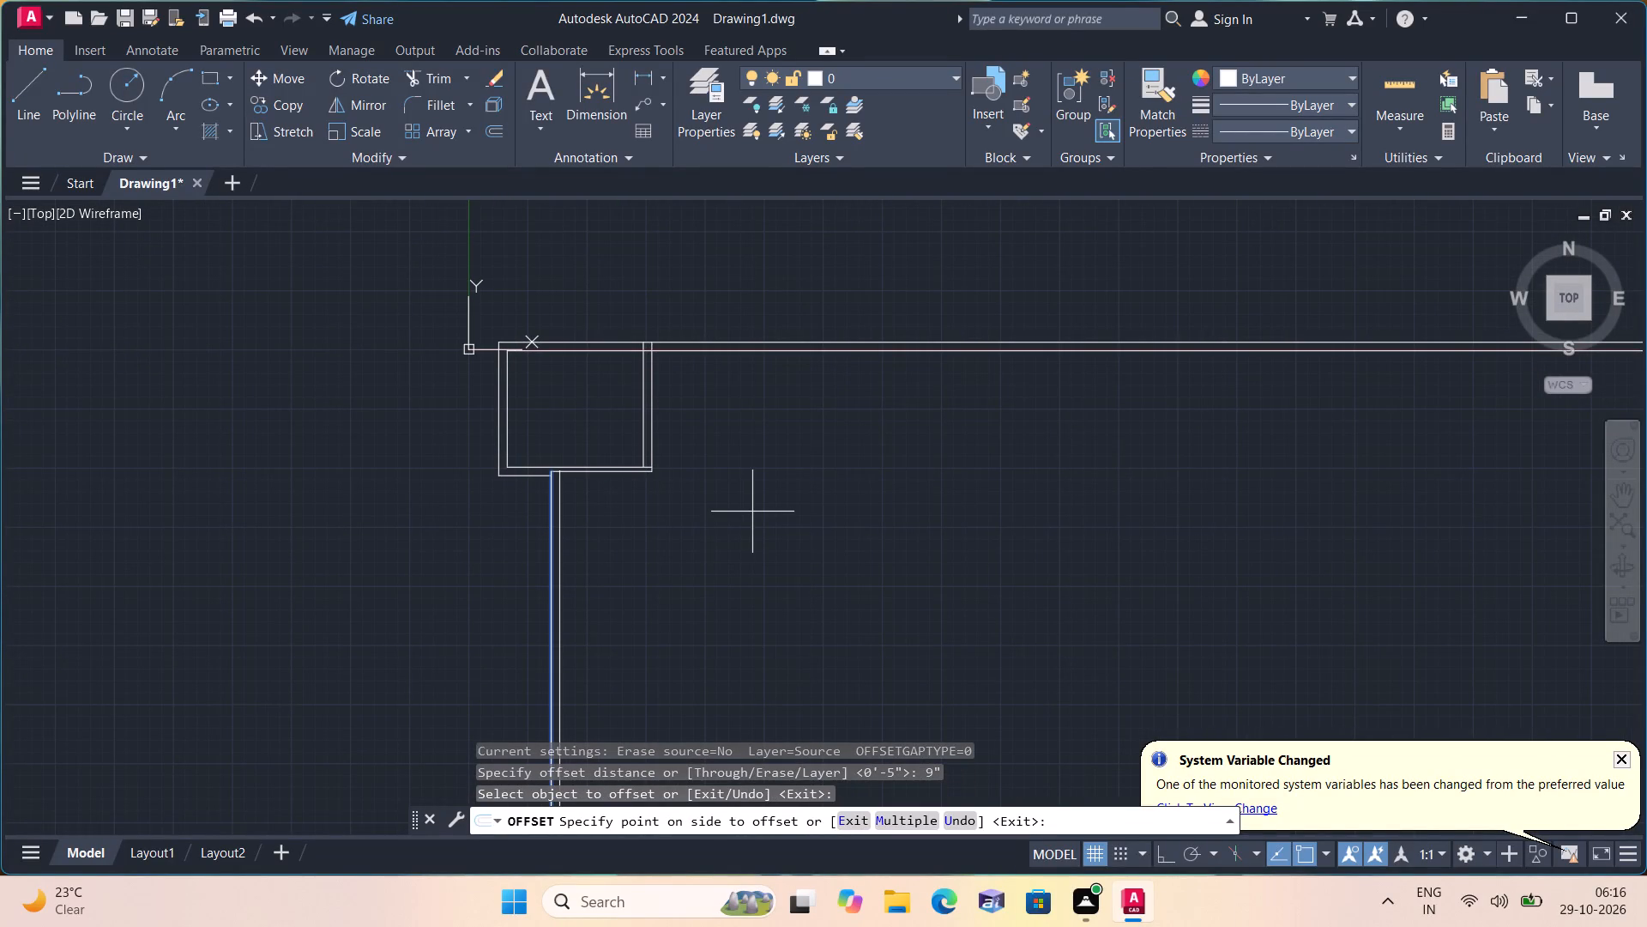
{"action": "left_click", "coordinate": [752, 512]}
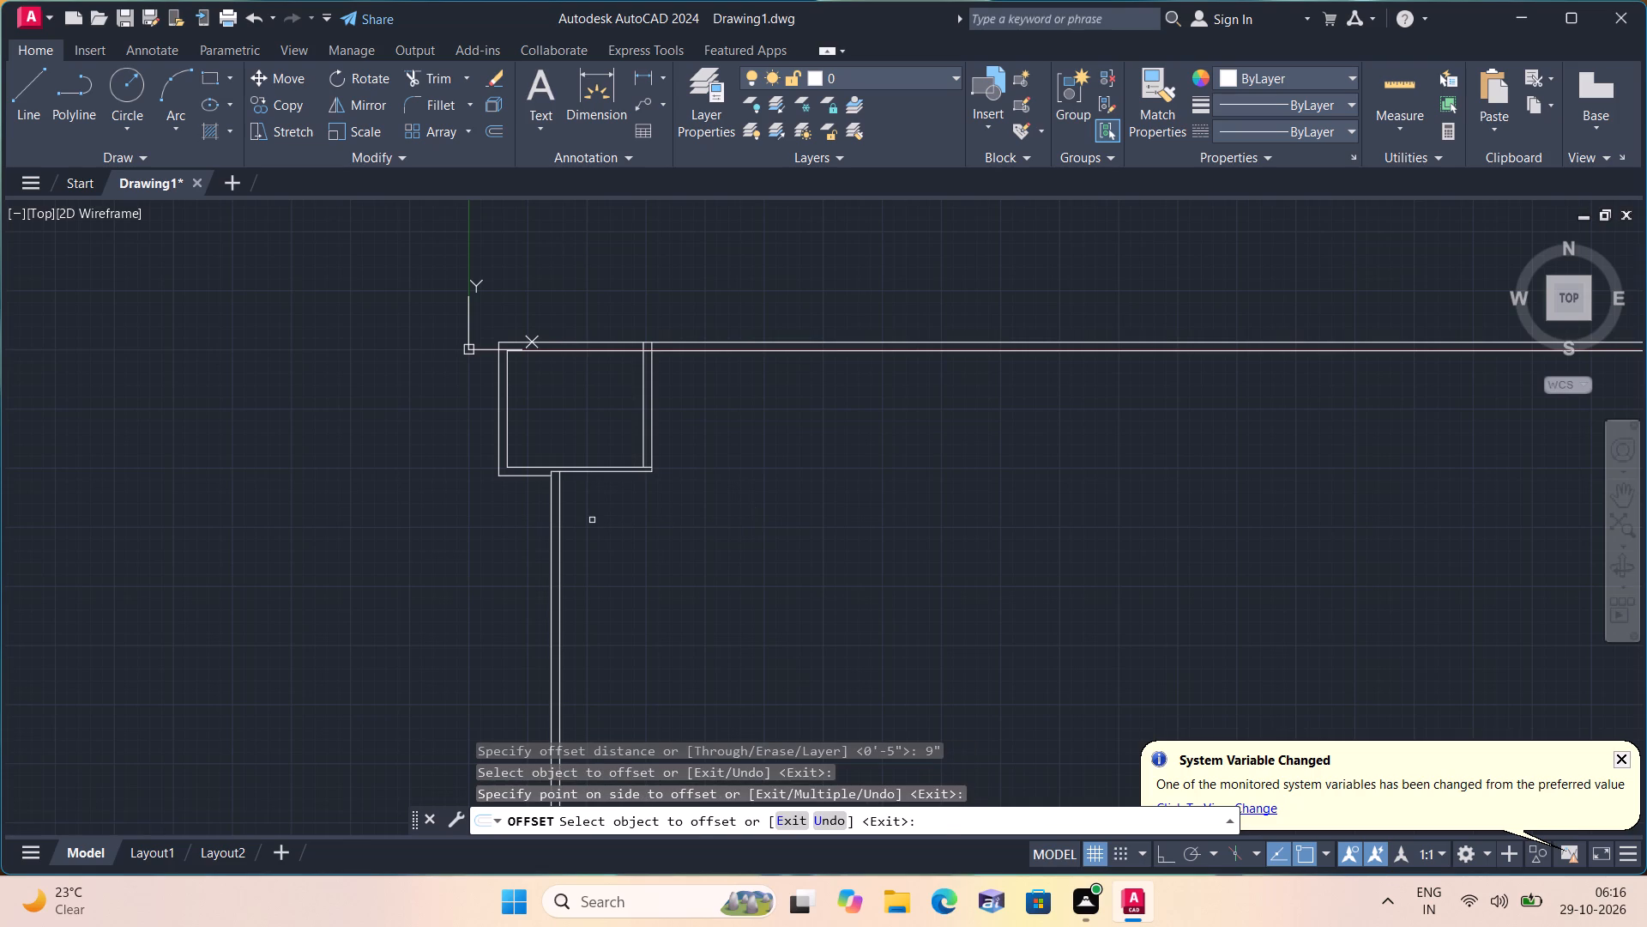
{"action": "key", "text": "space"}
Offset the right line of the 9" wall below the room 16' to the right.
{"action": "key", "text": "space"}
{"action": "type", "text": "16'"}
{"action": "key", "text": "space"}
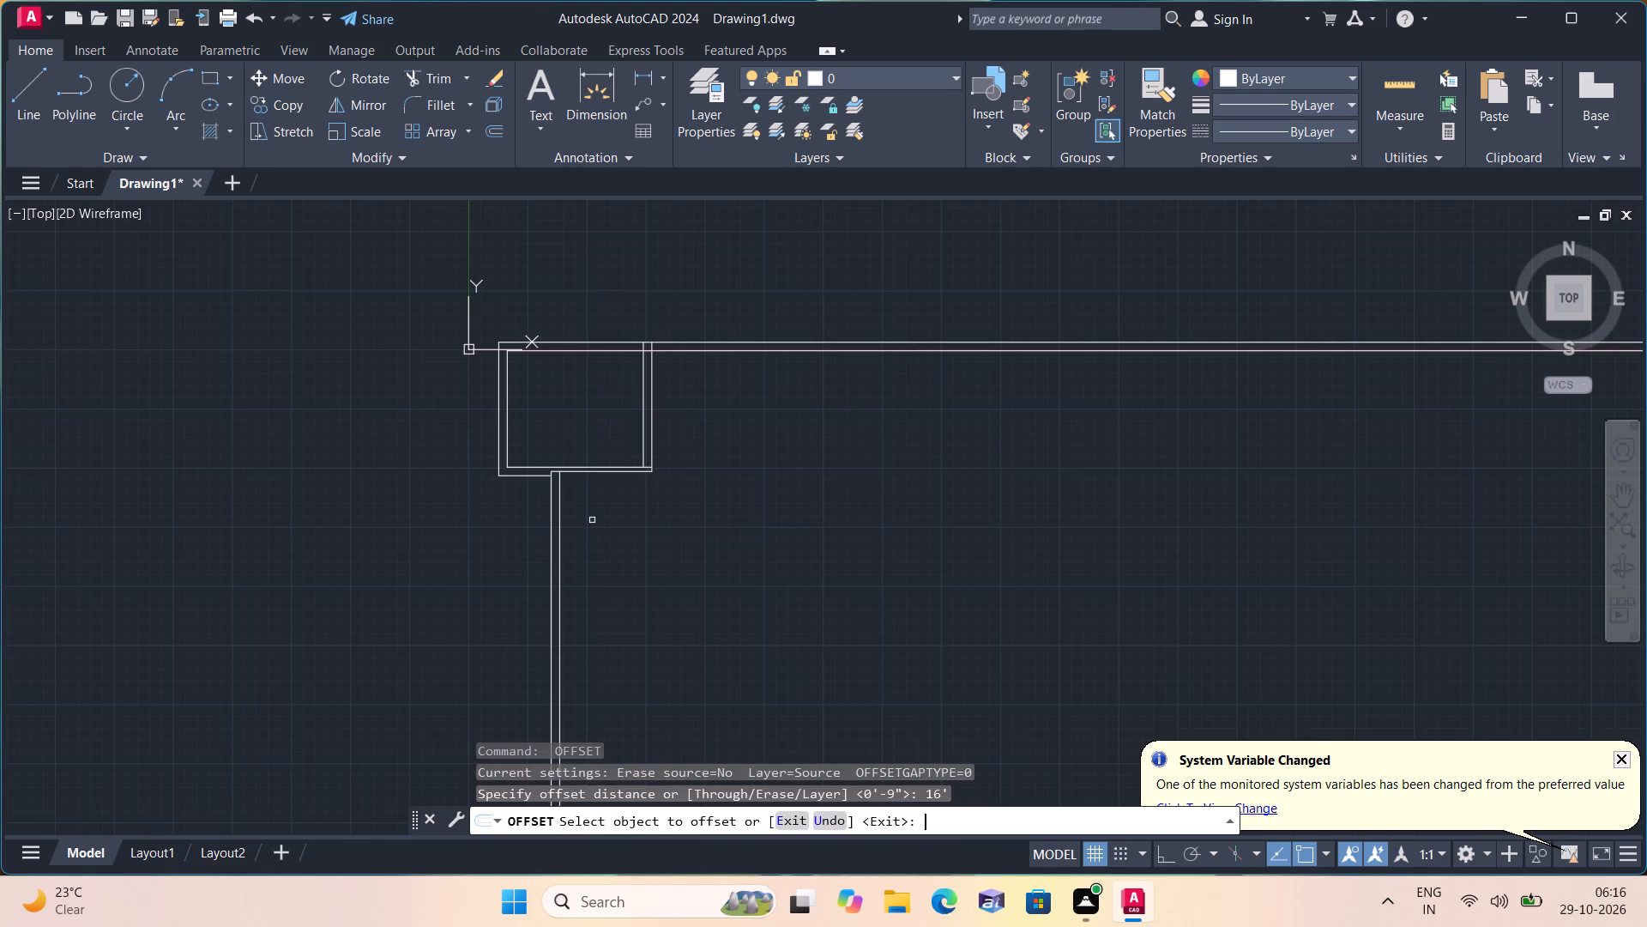
{"action": "left_click", "coordinate": [560, 548]}
{"action": "left_click", "coordinate": [1186, 506]}
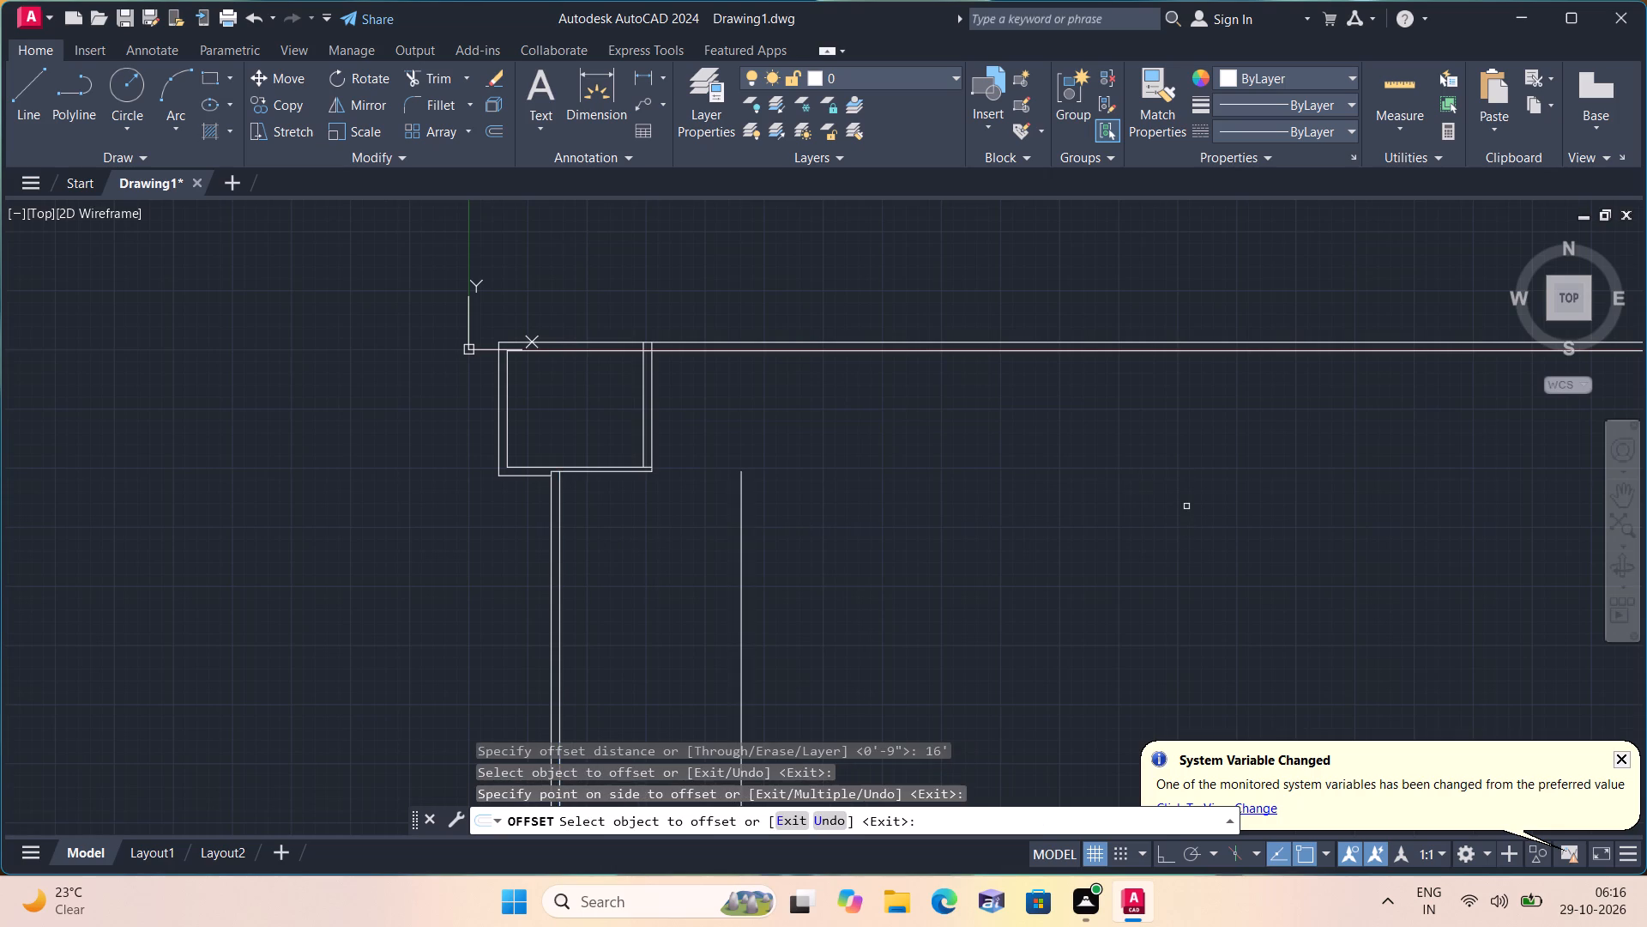
{"action": "scroll", "coordinate": [1186, 506], "scroll_direction": "down", "scroll_amount": 2}
{"action": "key", "text": "space"}
Offset the 16' offset line 9" to the right to form a second vertical wall.
{"action": "key", "text": "space"}
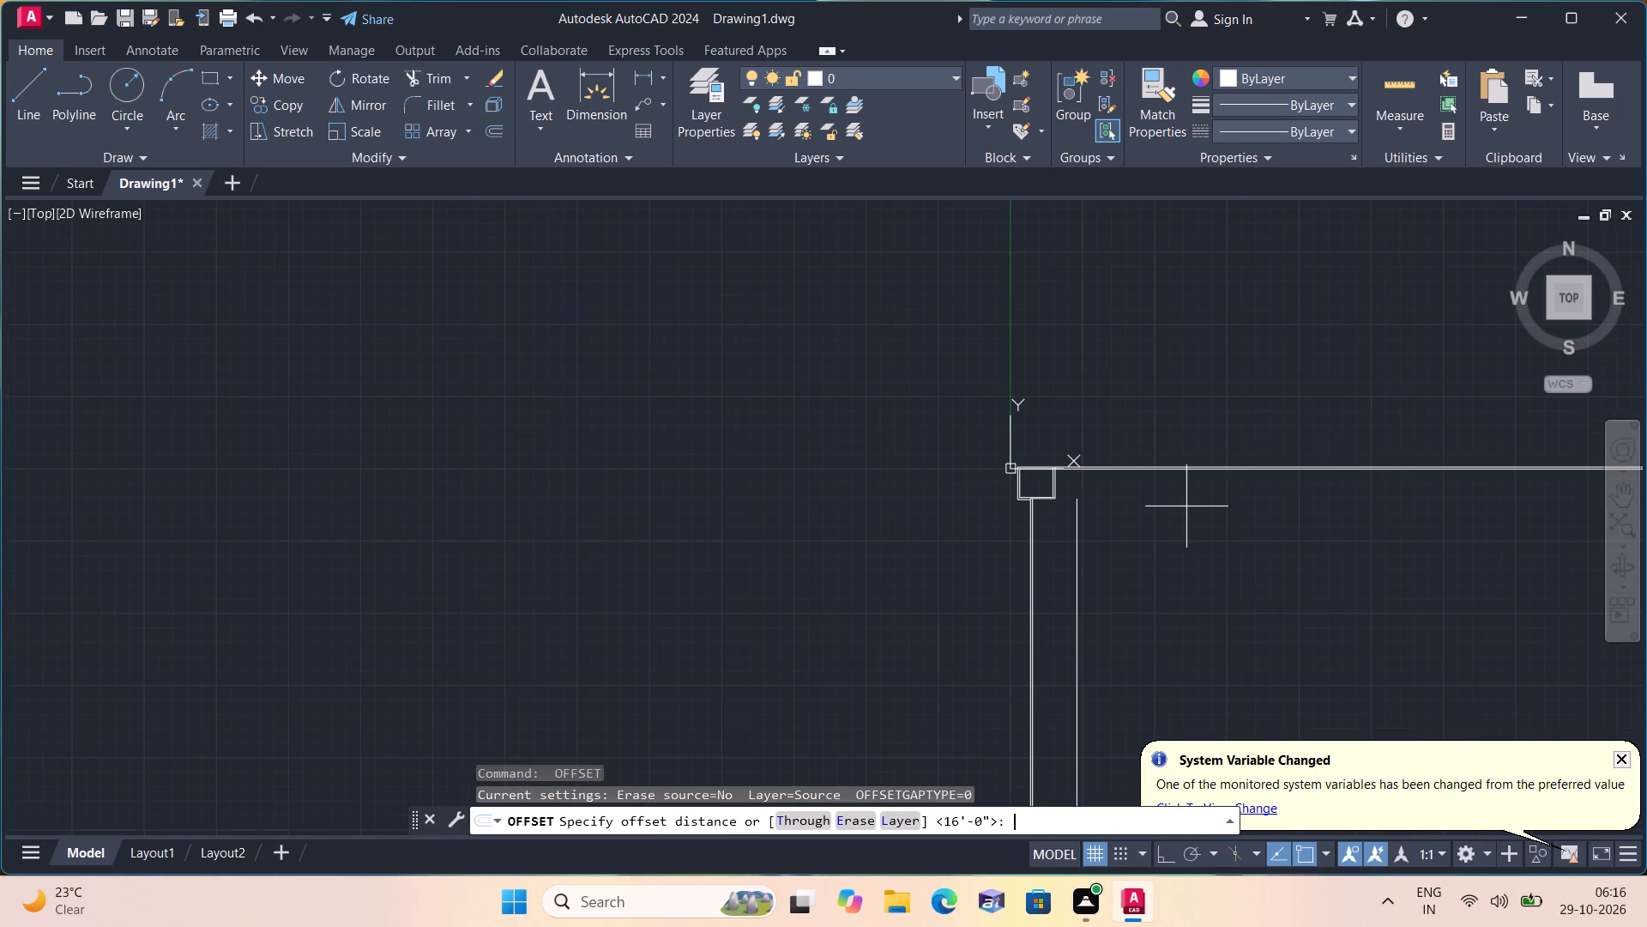
{"action": "key", "text": "9"}
{"action": "type", "text": "\""}
{"action": "key", "text": "space"}
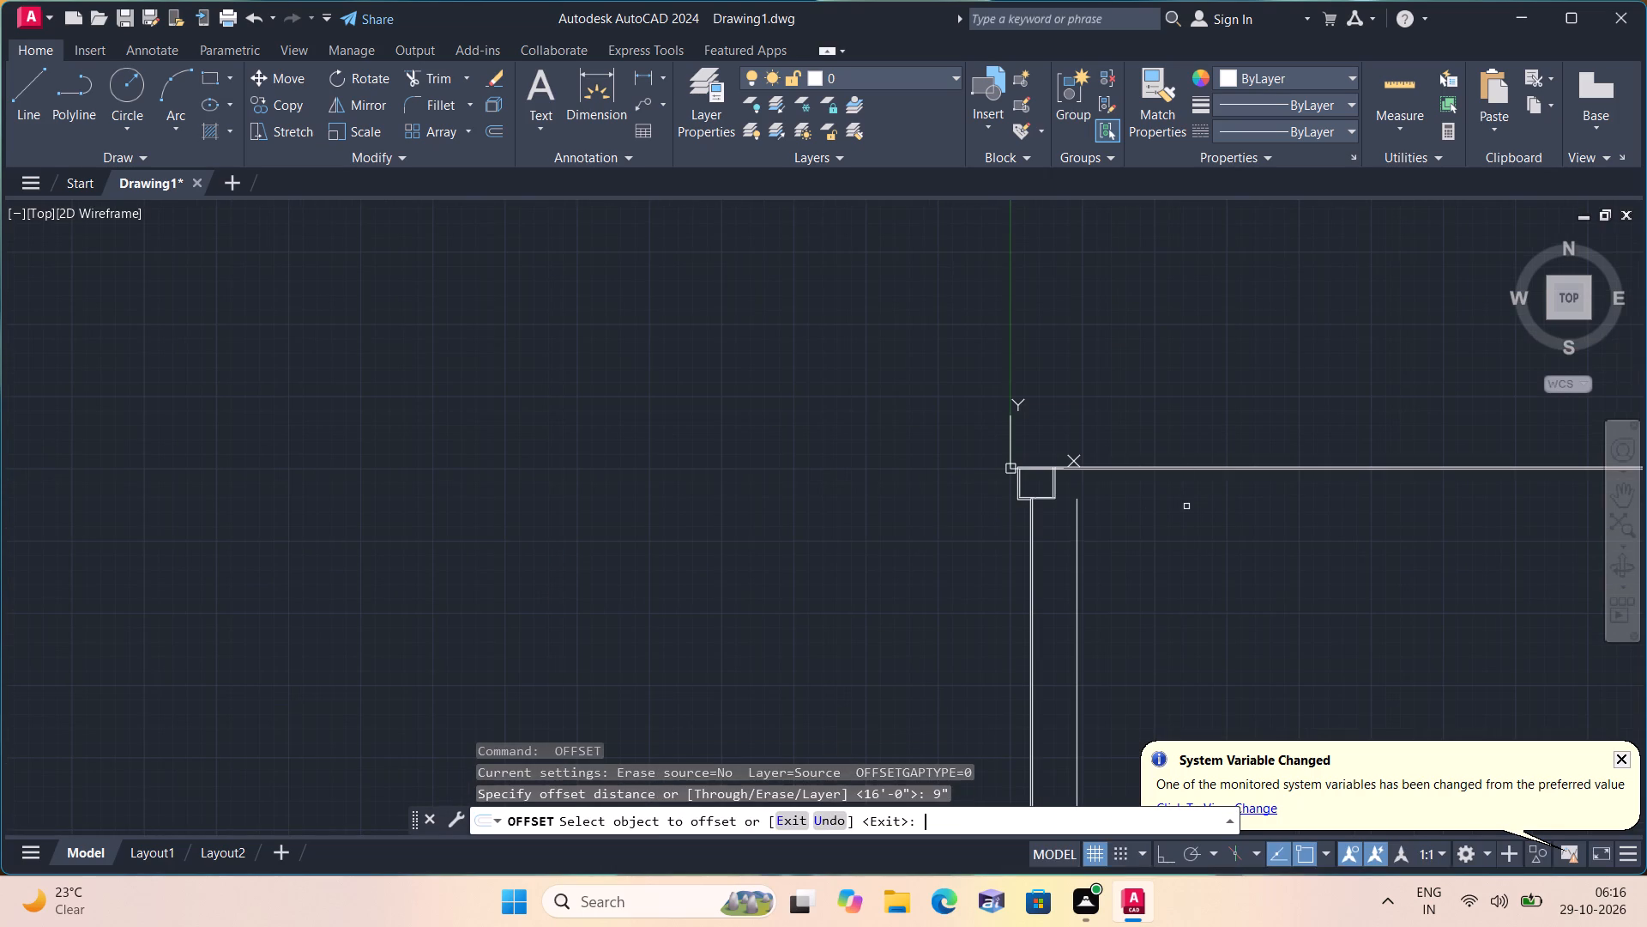
{"action": "middle_click_drag", "start_coordinate": [1235, 594], "coordinate": [991, 530]}
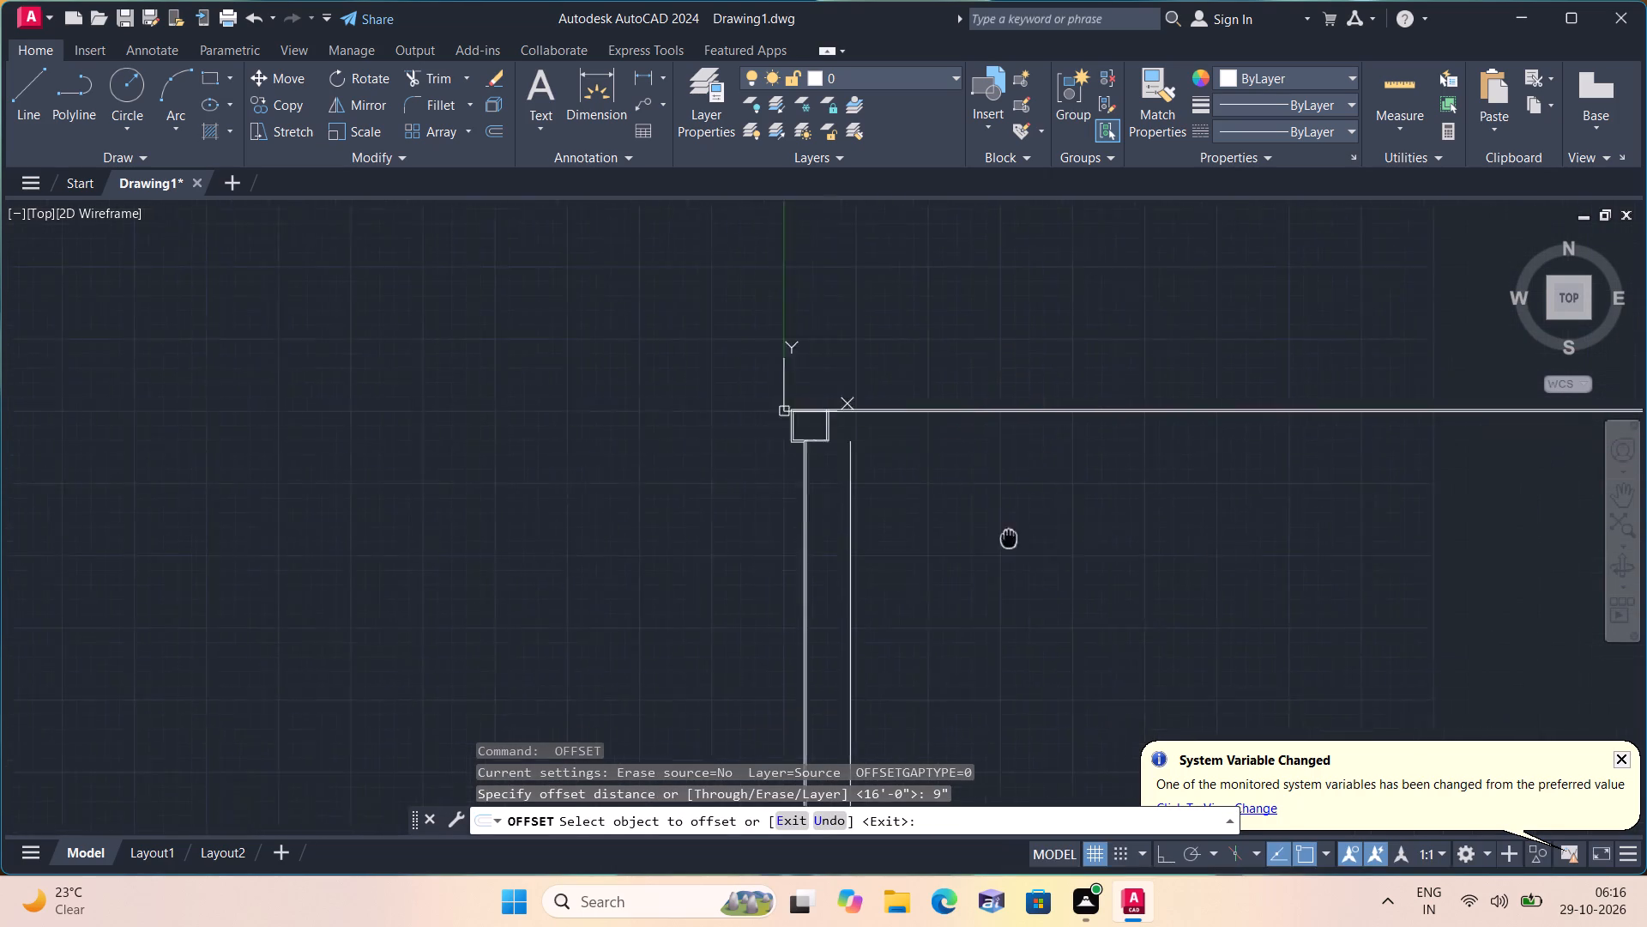
{"action": "middle_click_drag", "start_coordinate": [991, 530], "coordinate": [715, 530]}
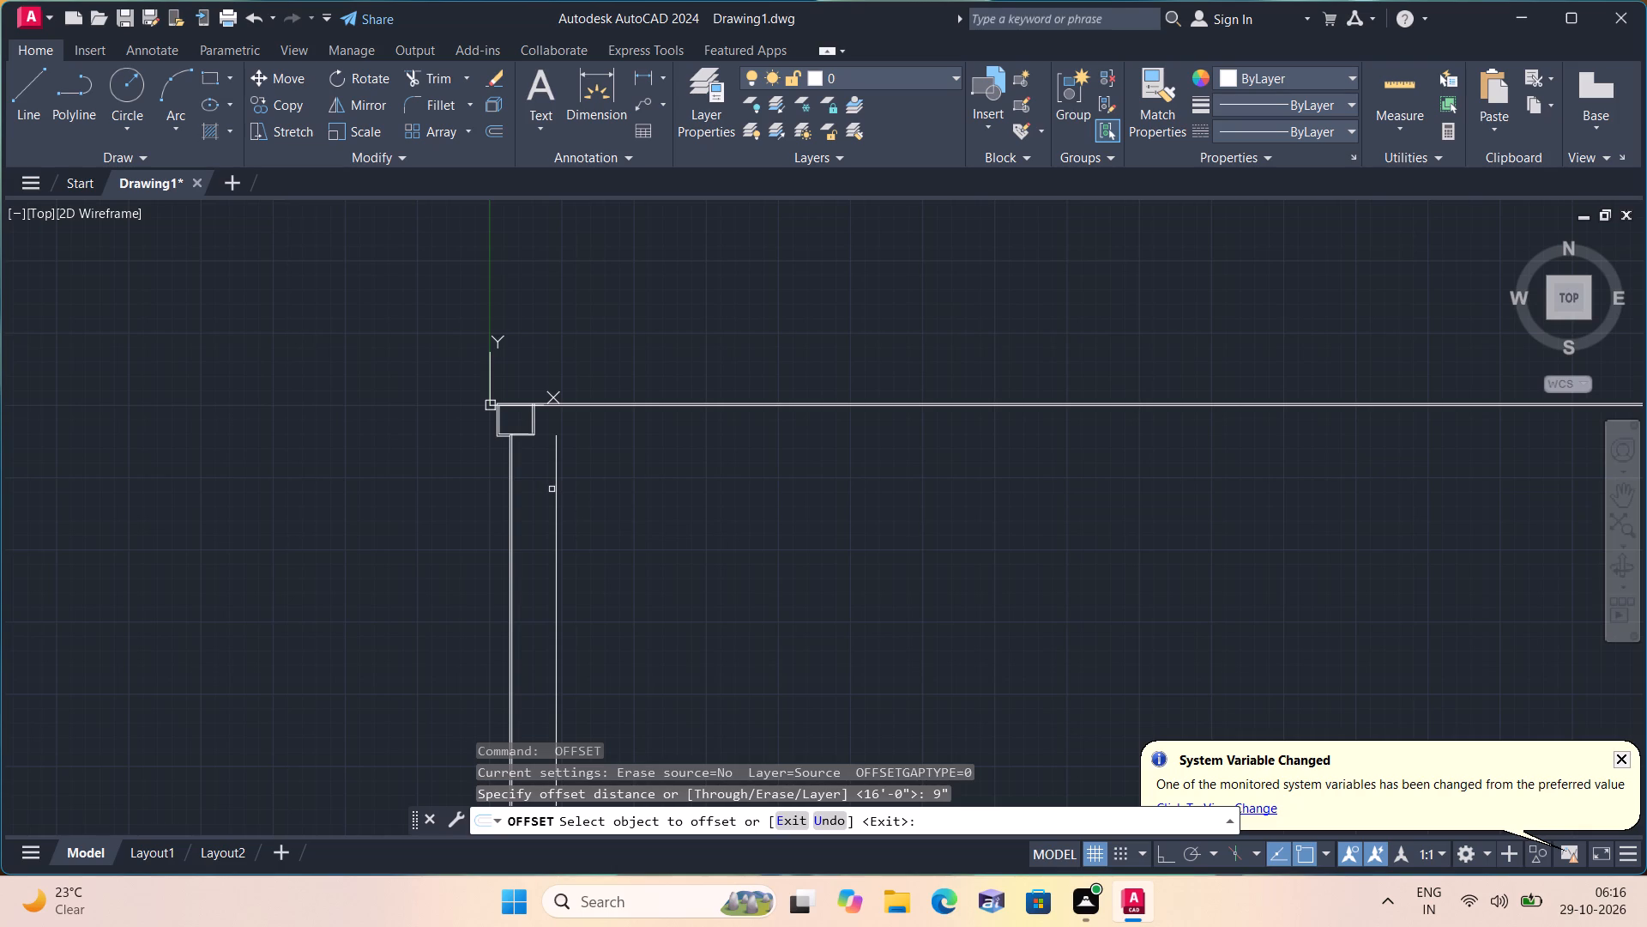
{"action": "left_click_drag", "start_coordinate": [560, 495], "coordinate": [588, 495]}
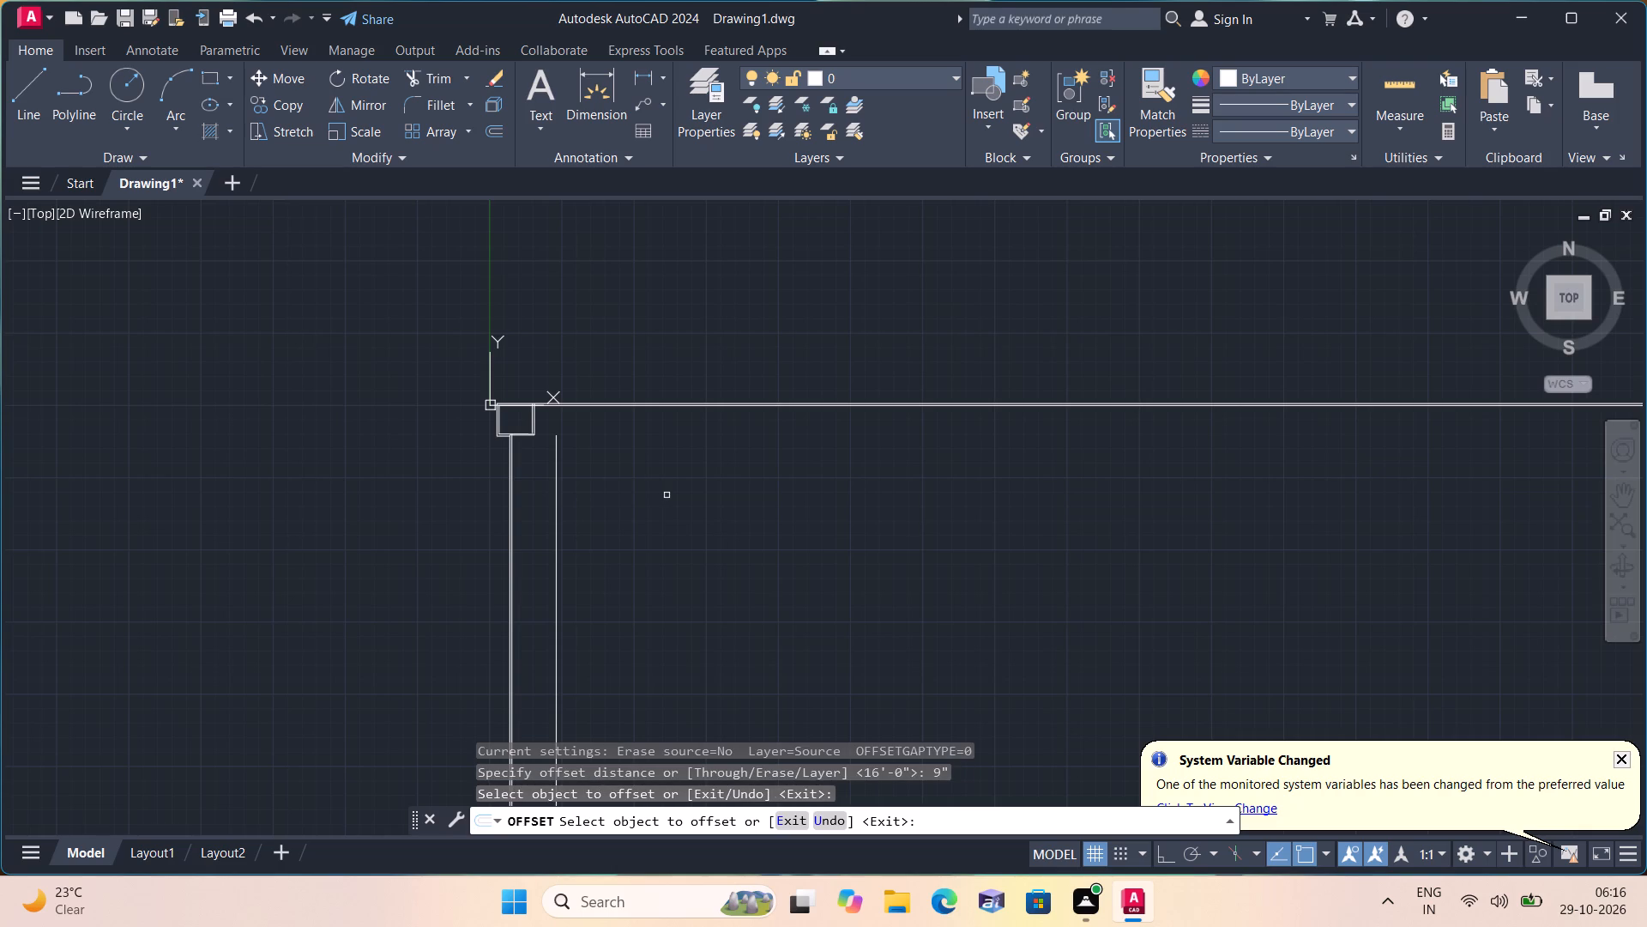
{"action": "left_click", "coordinate": [668, 495]}
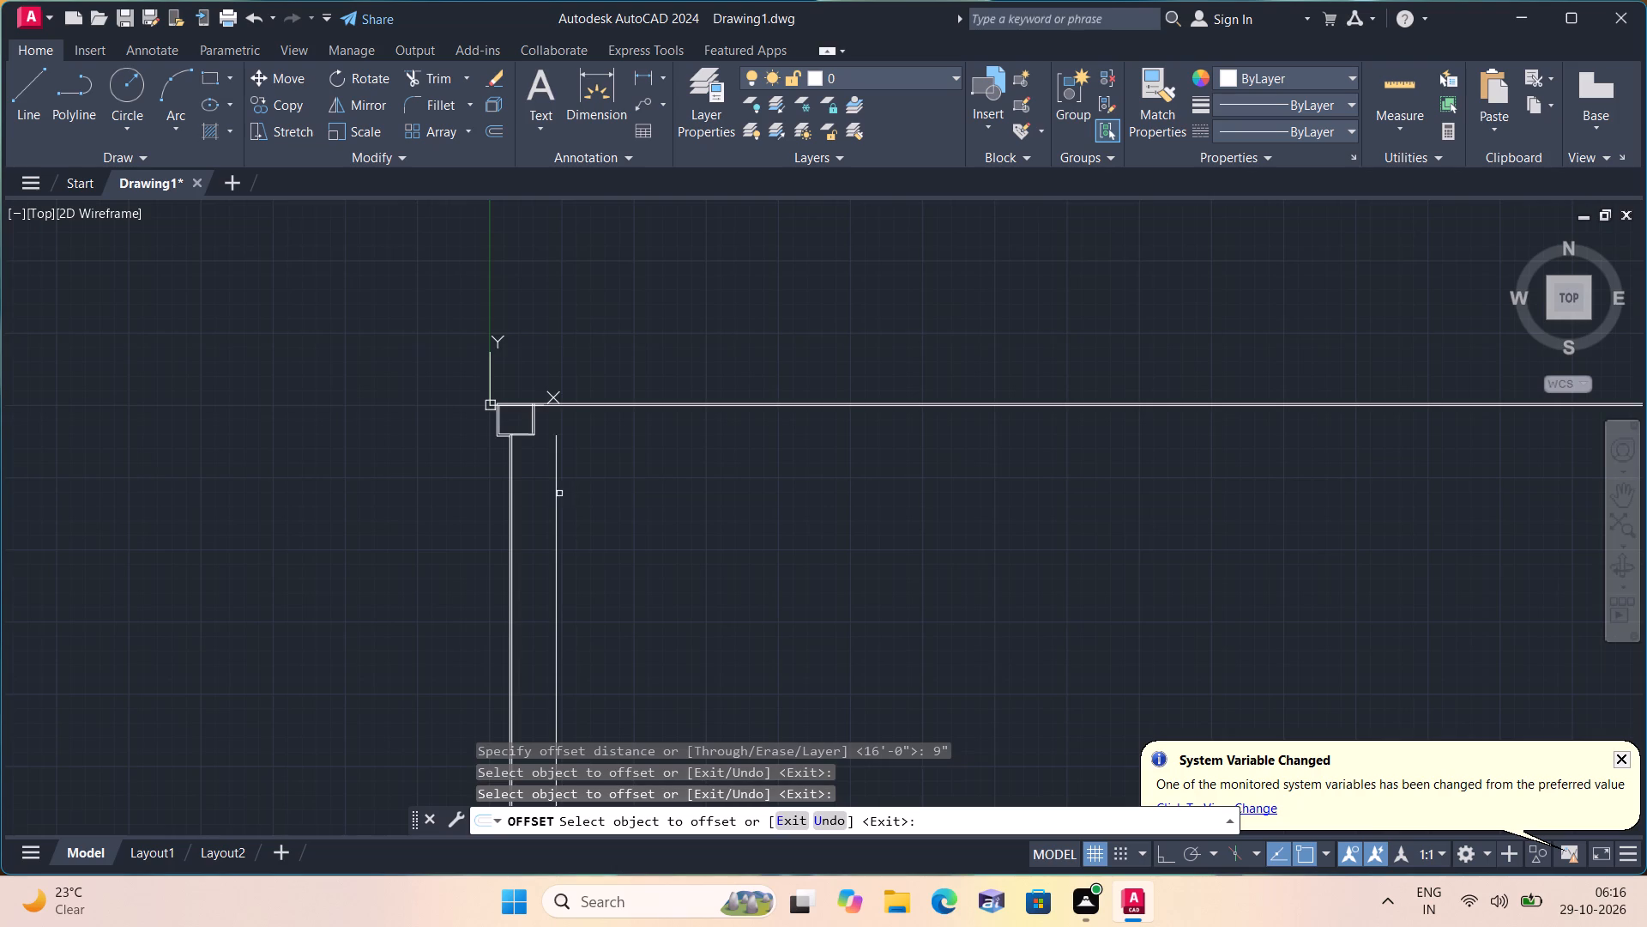
{"action": "scroll", "coordinate": [559, 494], "scroll_direction": "up", "scroll_amount": 4}
{"action": "left_click", "coordinate": [529, 482]}
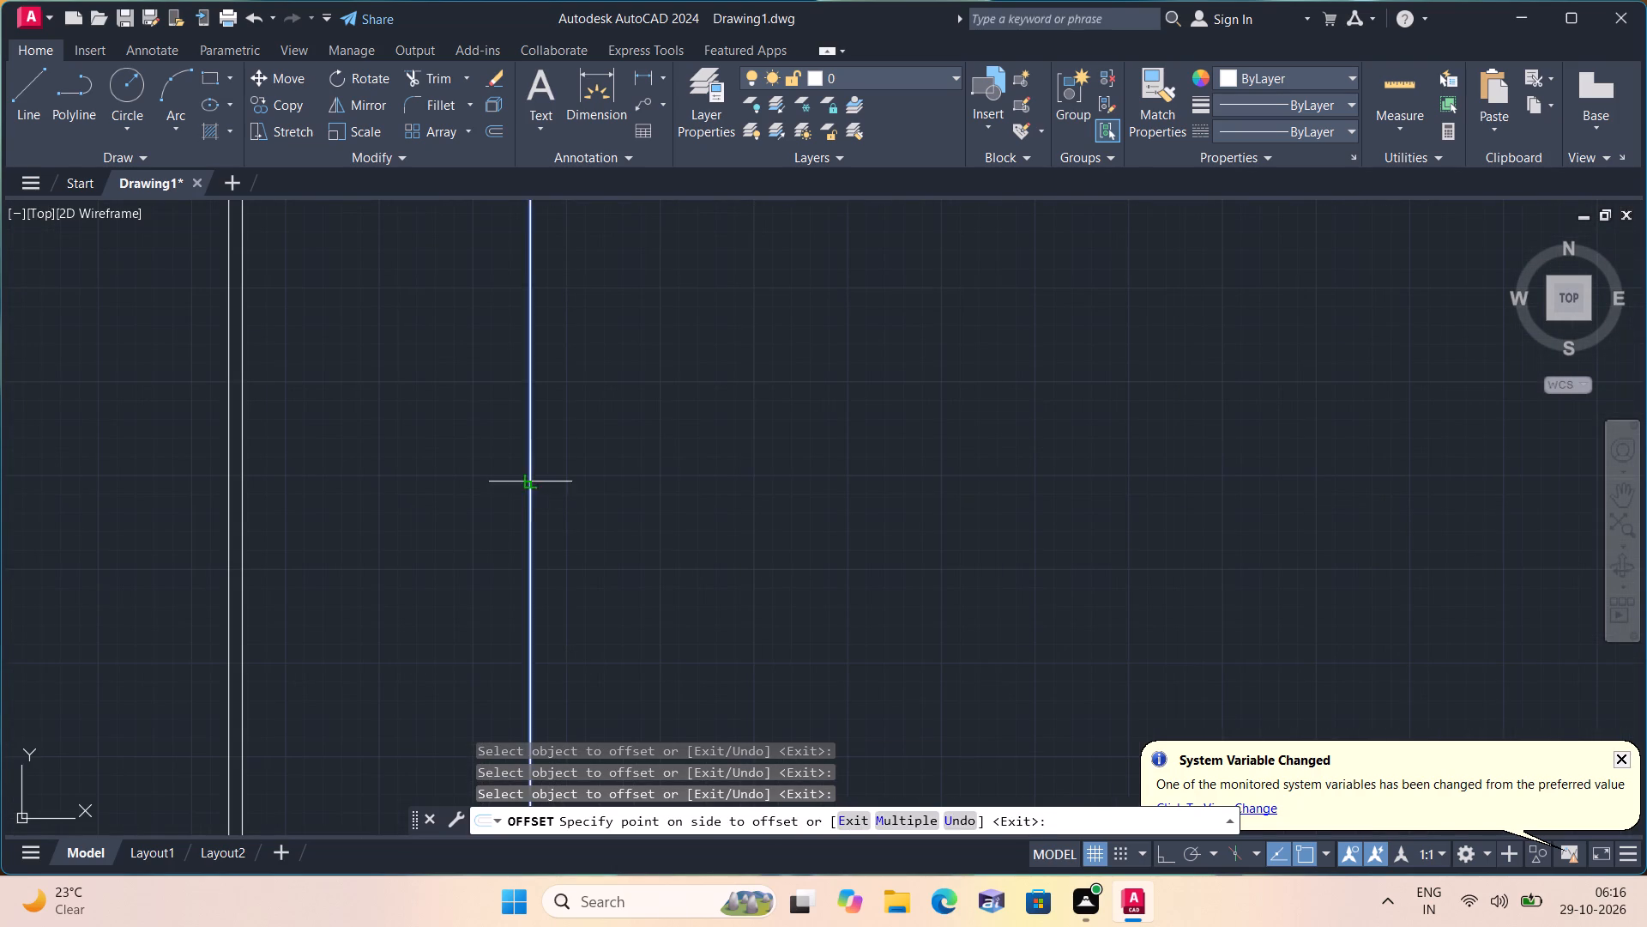
{"action": "left_click", "coordinate": [873, 493]}
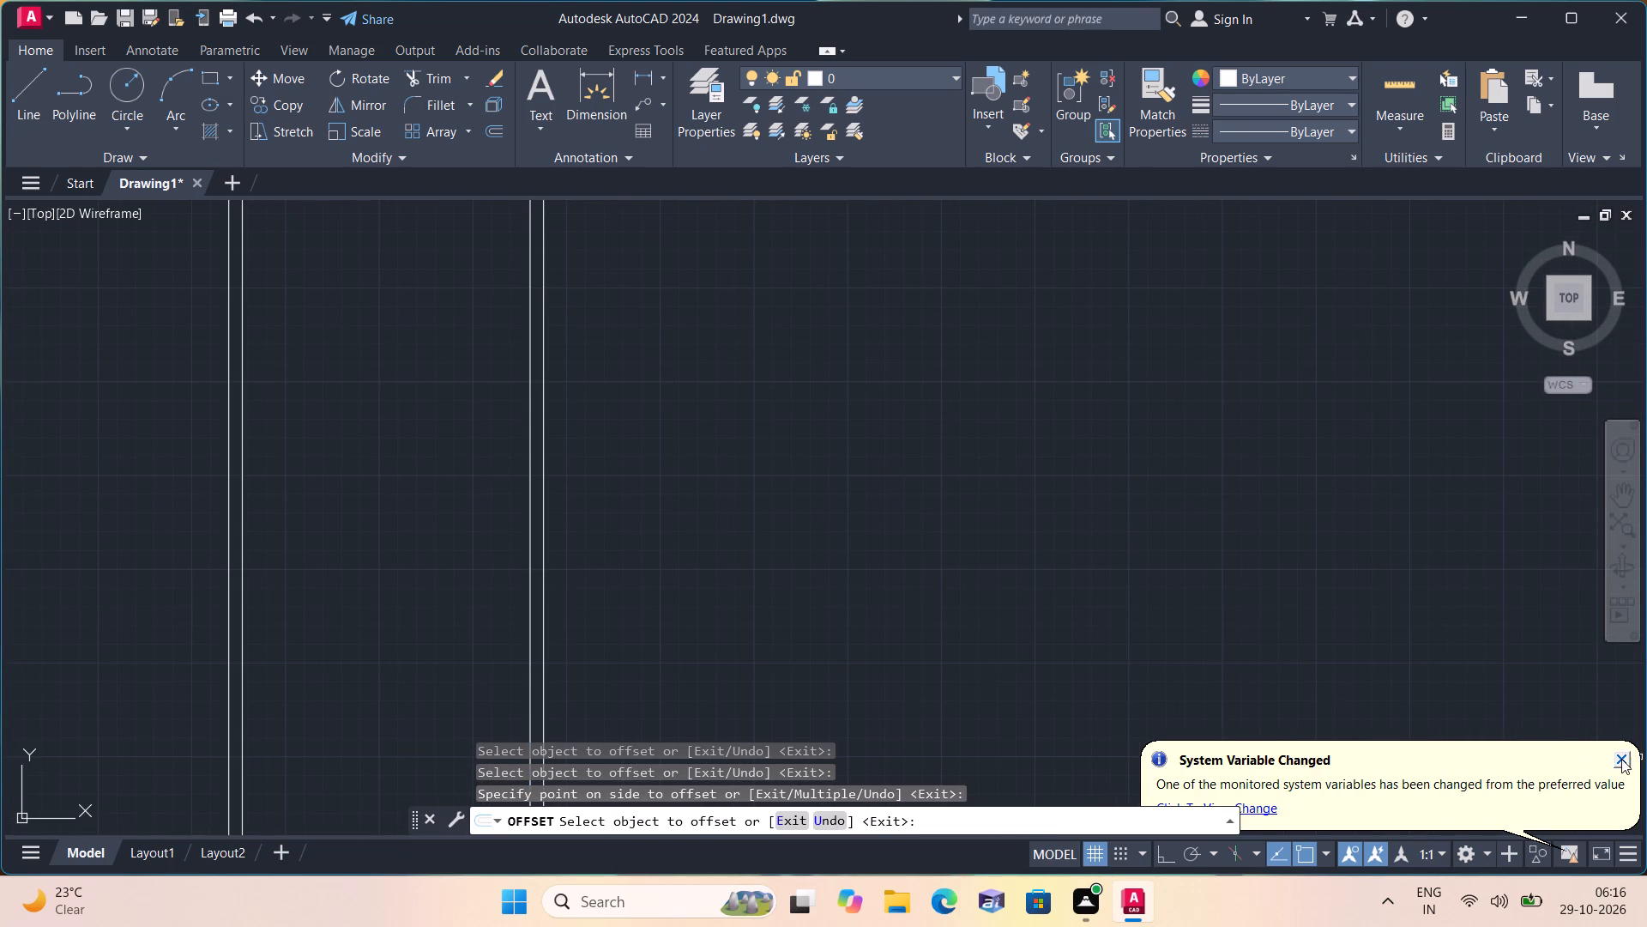
{"action": "left_click", "coordinate": [1621, 759]}
{"action": "middle_click_drag", "start_coordinate": [947, 437], "coordinate": [1022, 763]}
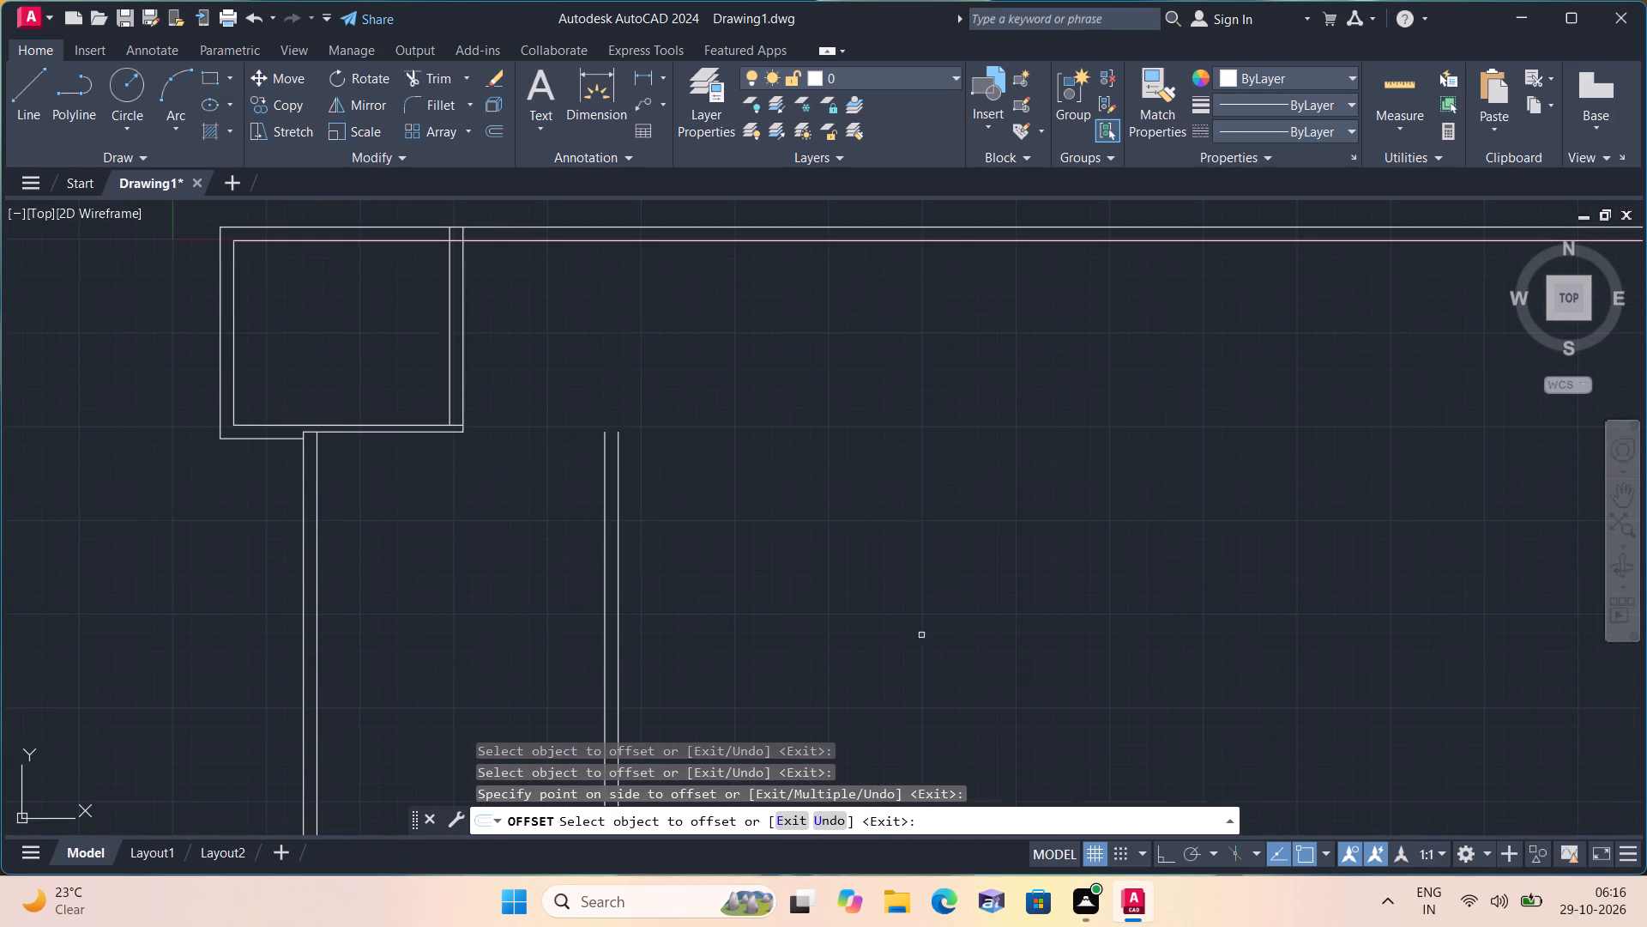
{"action": "key", "text": "space"}
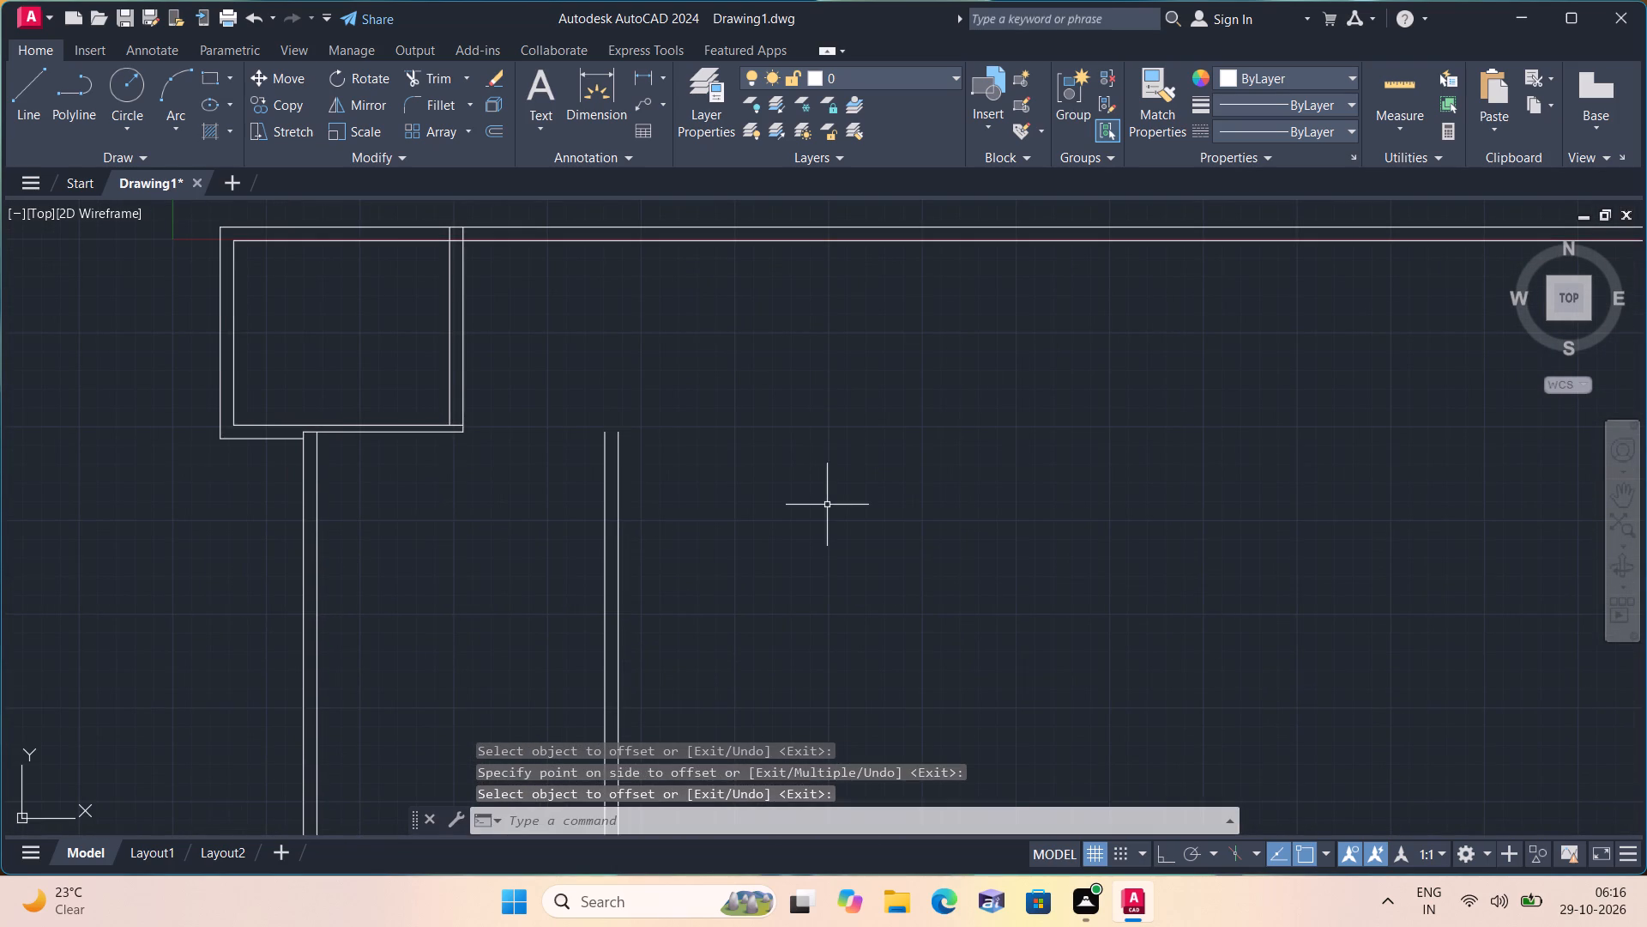
Extend both lines of the new 9" vertical wall up to the top wall's outer line.
{"action": "type", "text": "exte"}
{"action": "key", "text": "space"}
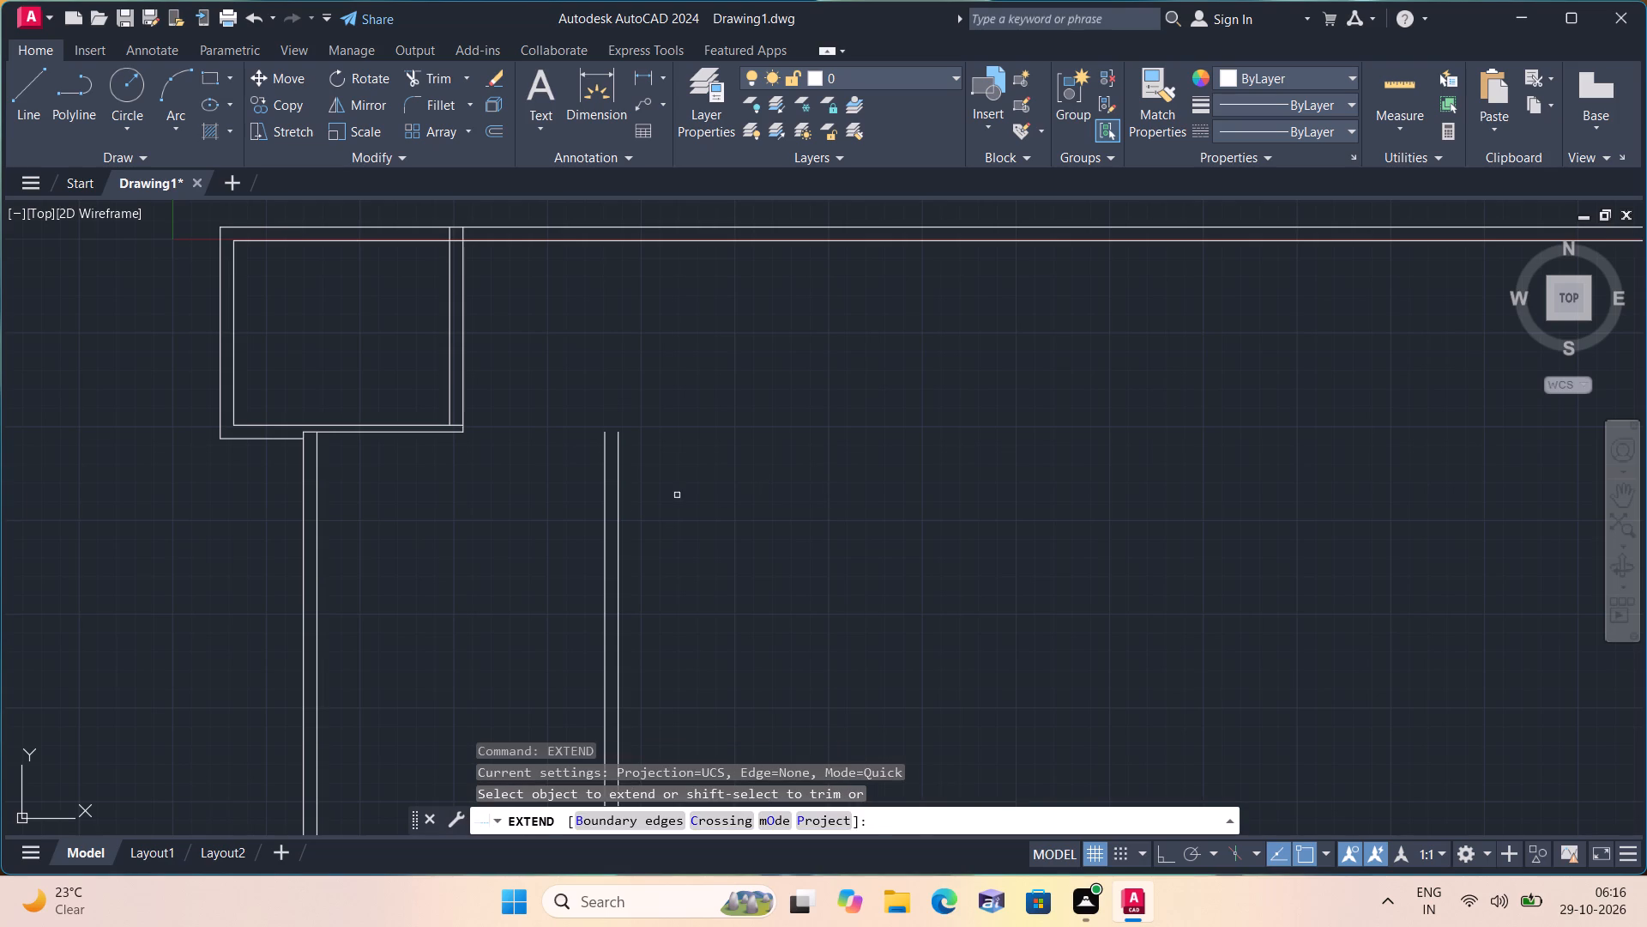
{"action": "left_click_drag", "start_coordinate": [510, 470], "coordinate": [764, 545]}
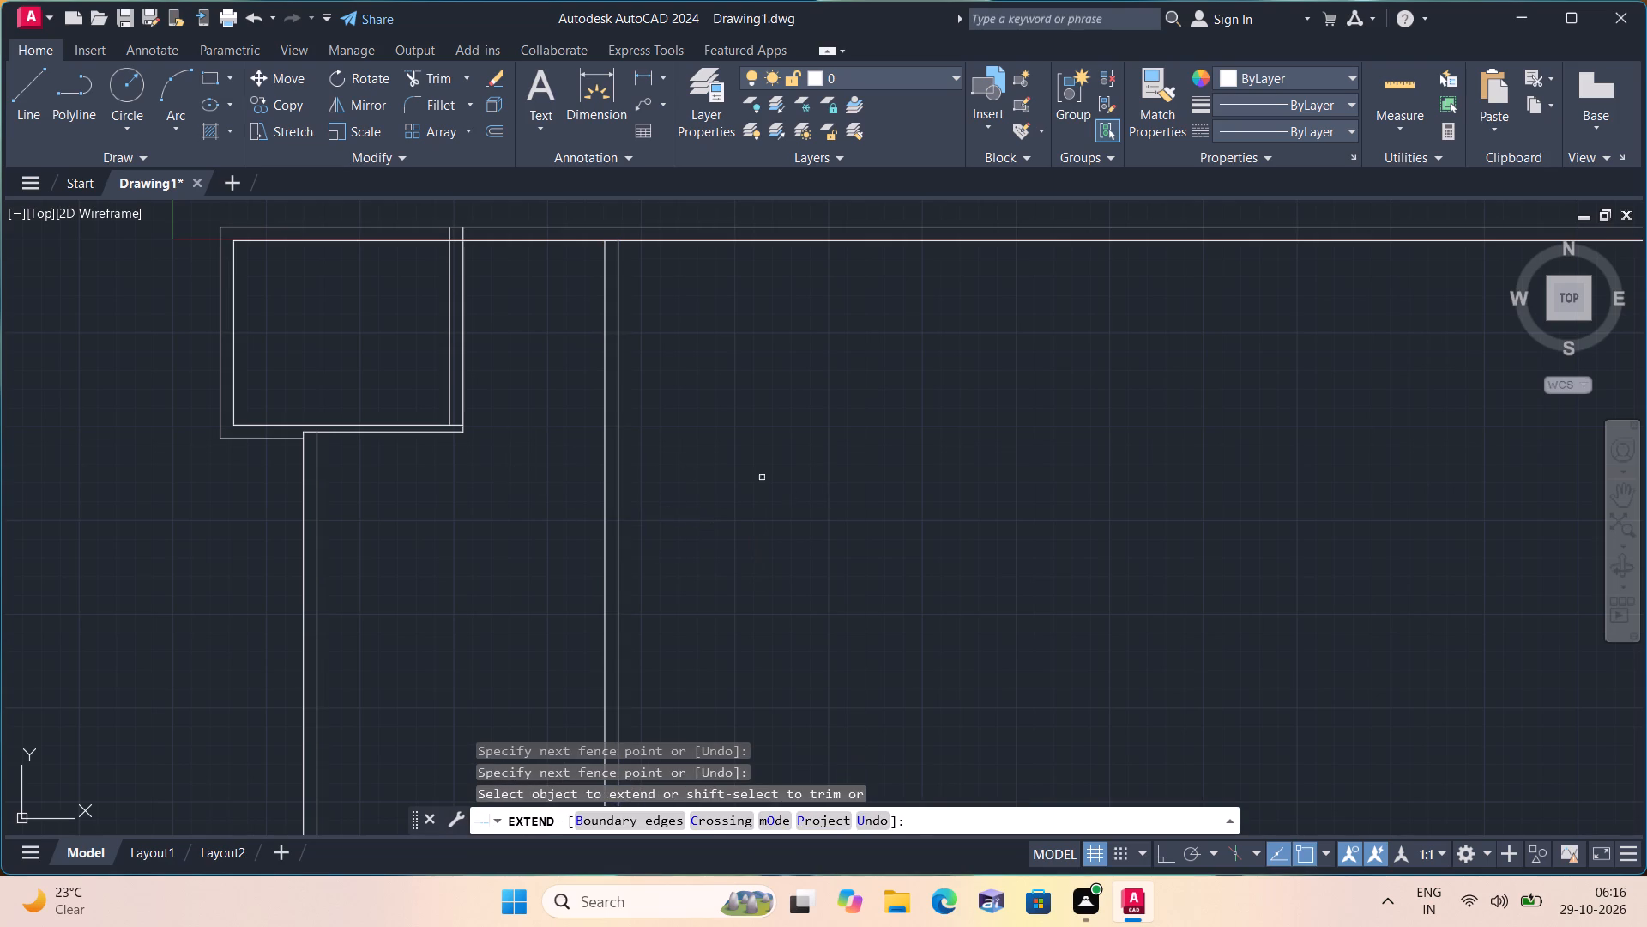
{"action": "left_click", "coordinate": [547, 405]}
{"action": "left_click", "coordinate": [708, 400]}
{"action": "key", "text": "space"}
{"action": "key", "text": "space"}
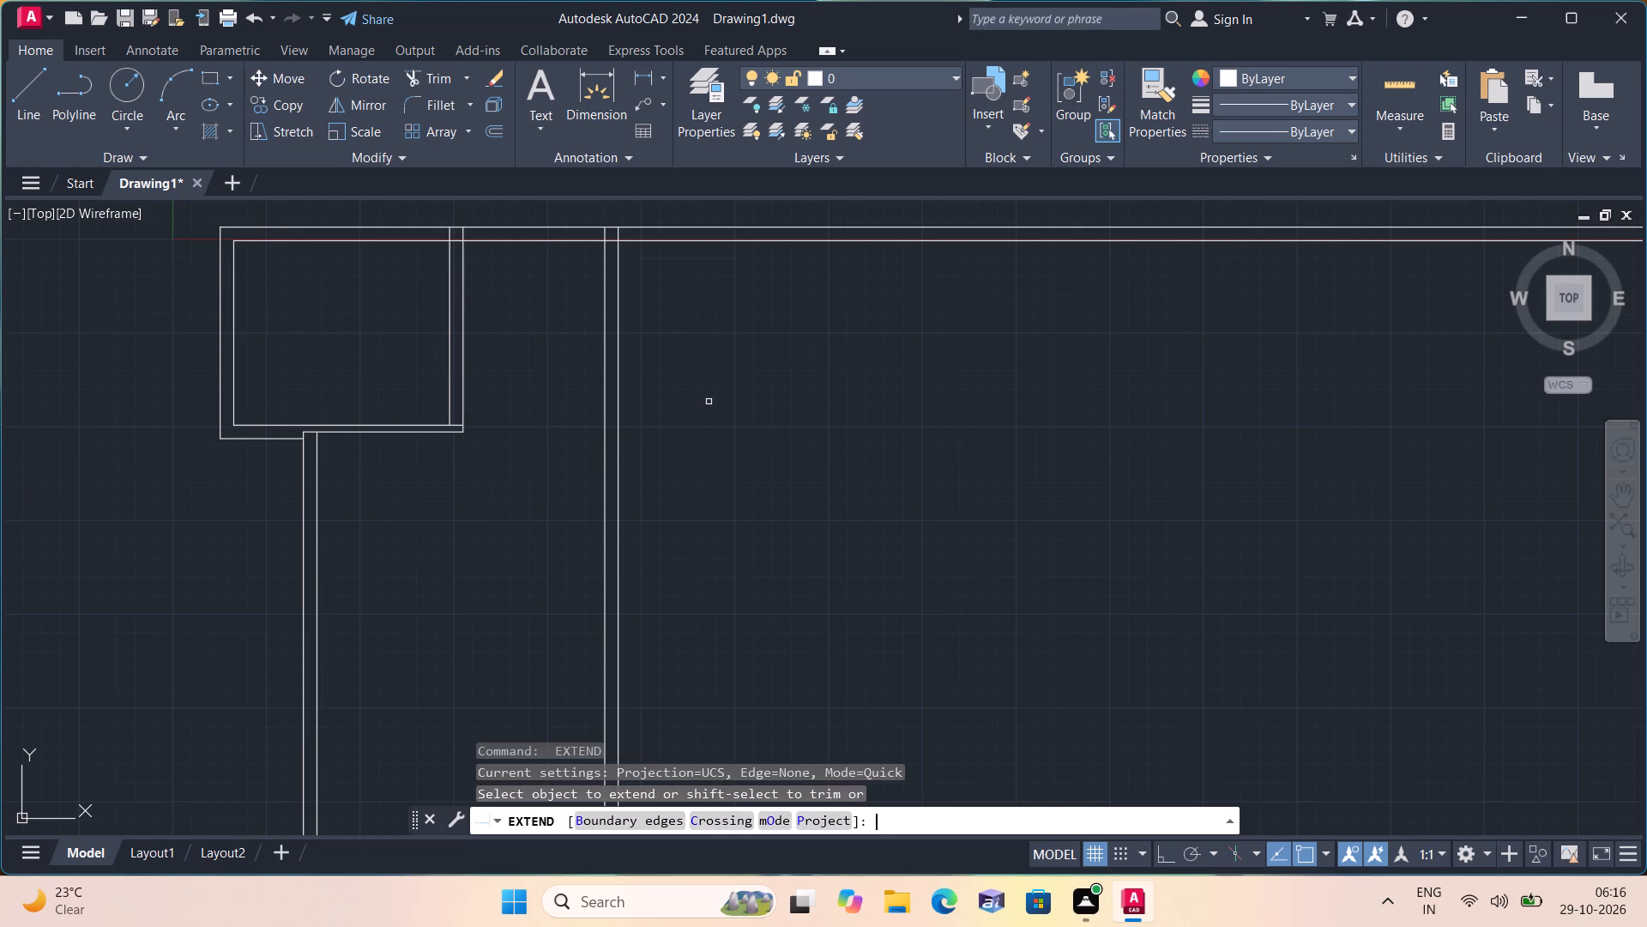
{"action": "key", "text": "Escape"}
Offset the right line of the extended vertical wall 10'4" to the right.
{"action": "key", "text": "o"}
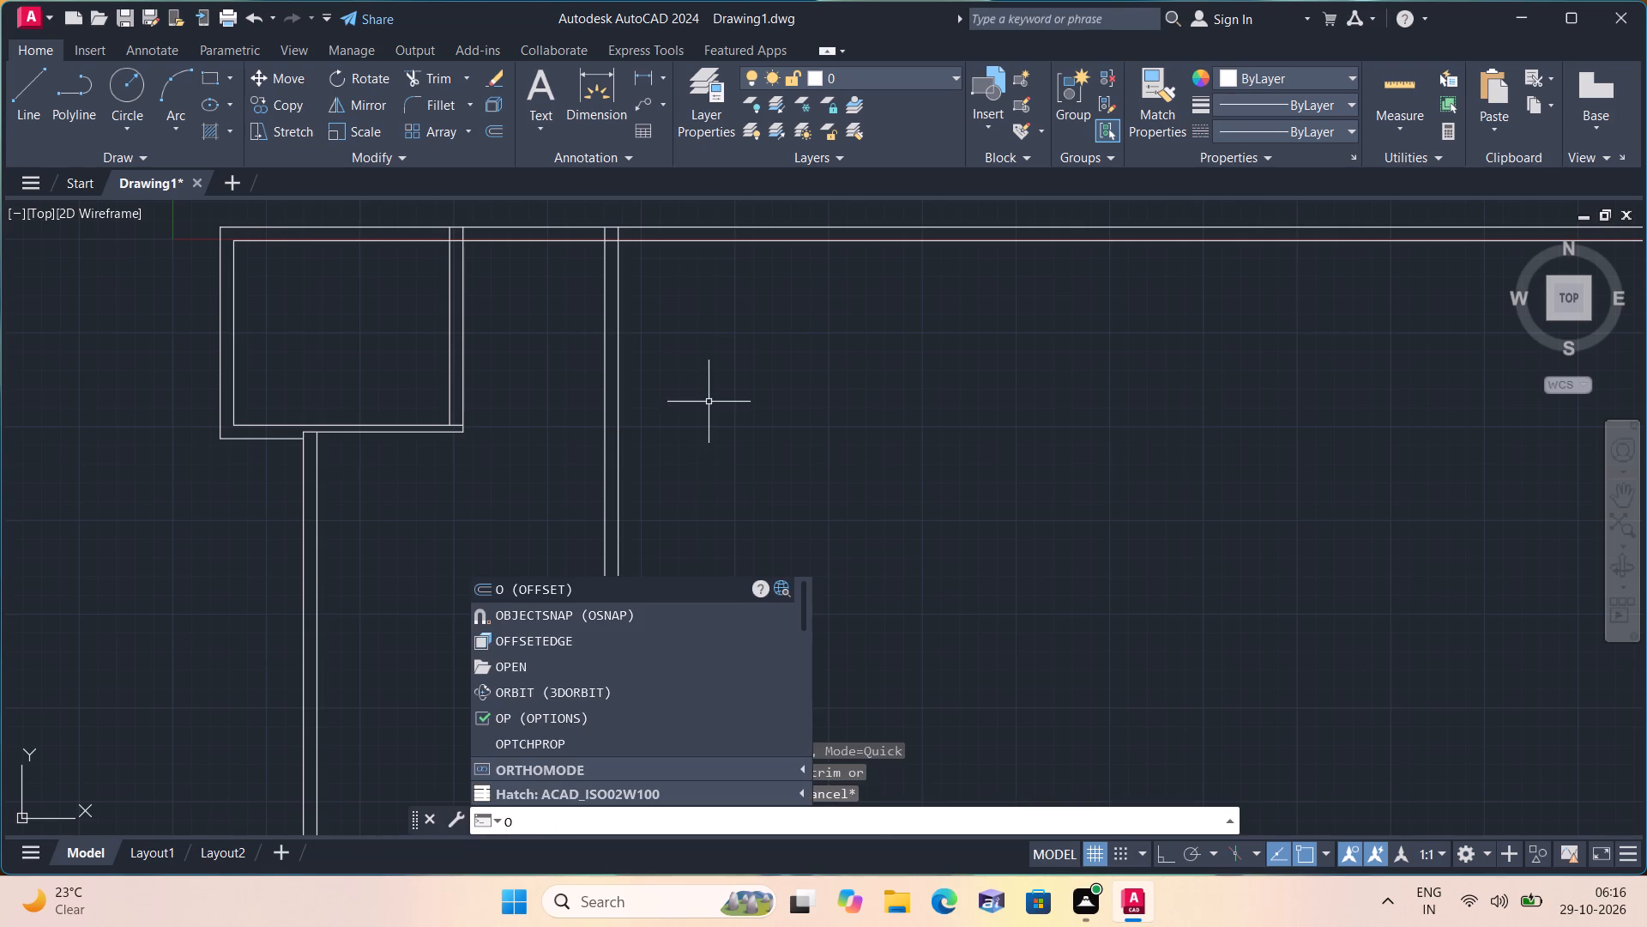
{"action": "type", "text": "ff"}
{"action": "key", "text": "space"}
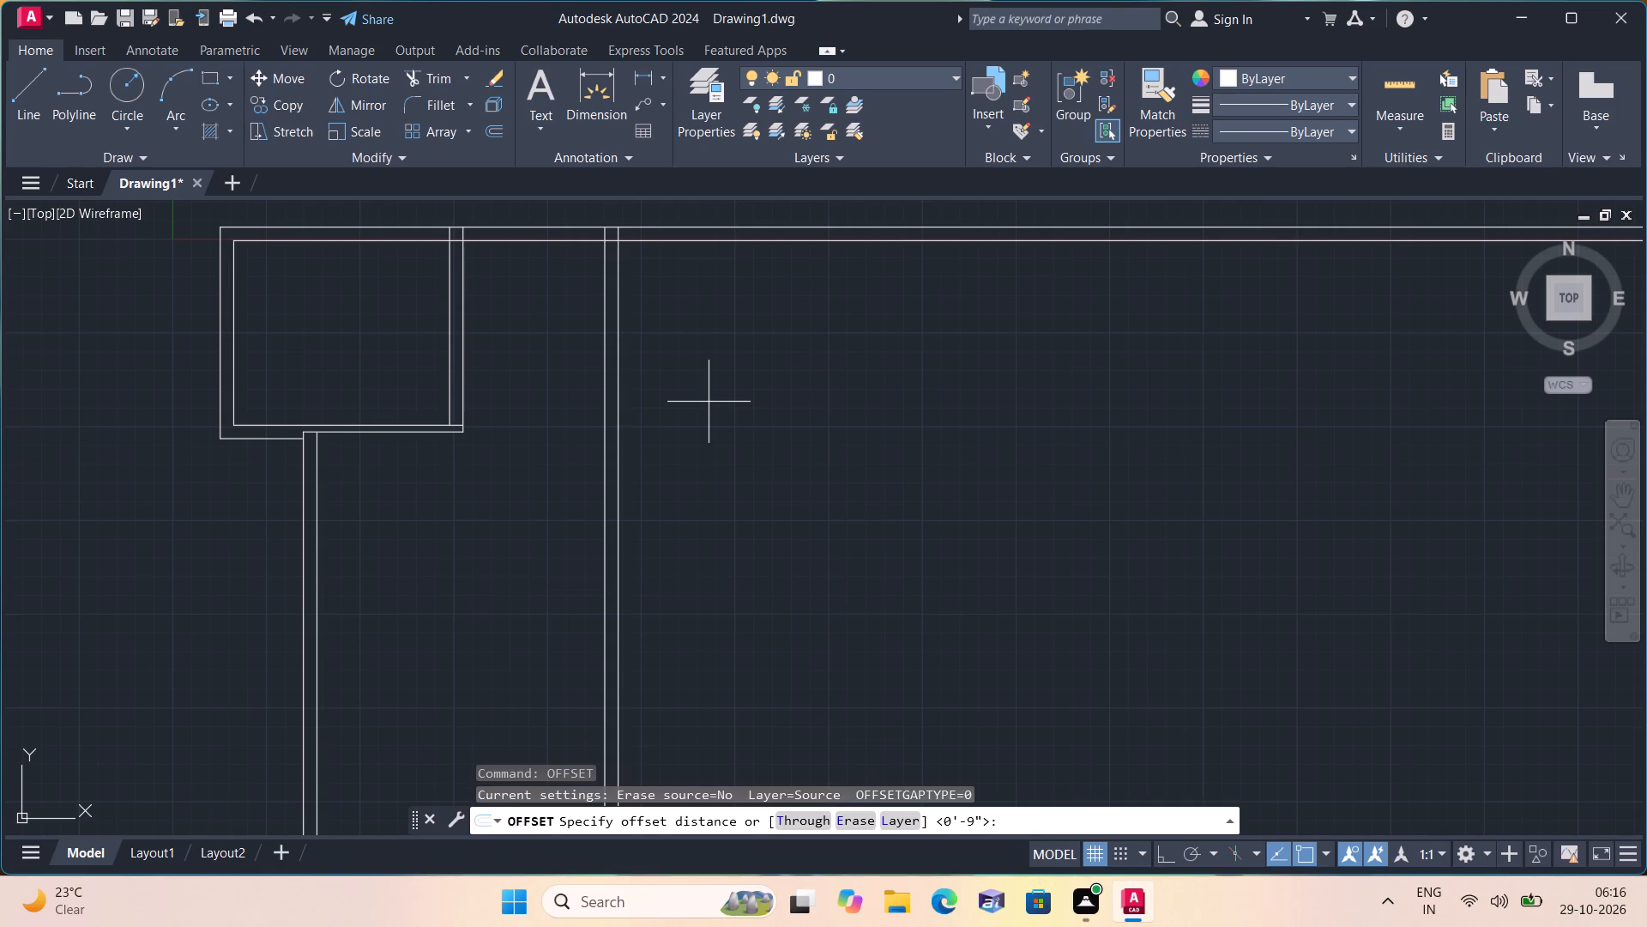
{"action": "type", "text": "10"}
{"action": "key", "text": "apostrophe"}
{"action": "type", "text": "4\""}
{"action": "key", "text": "space"}
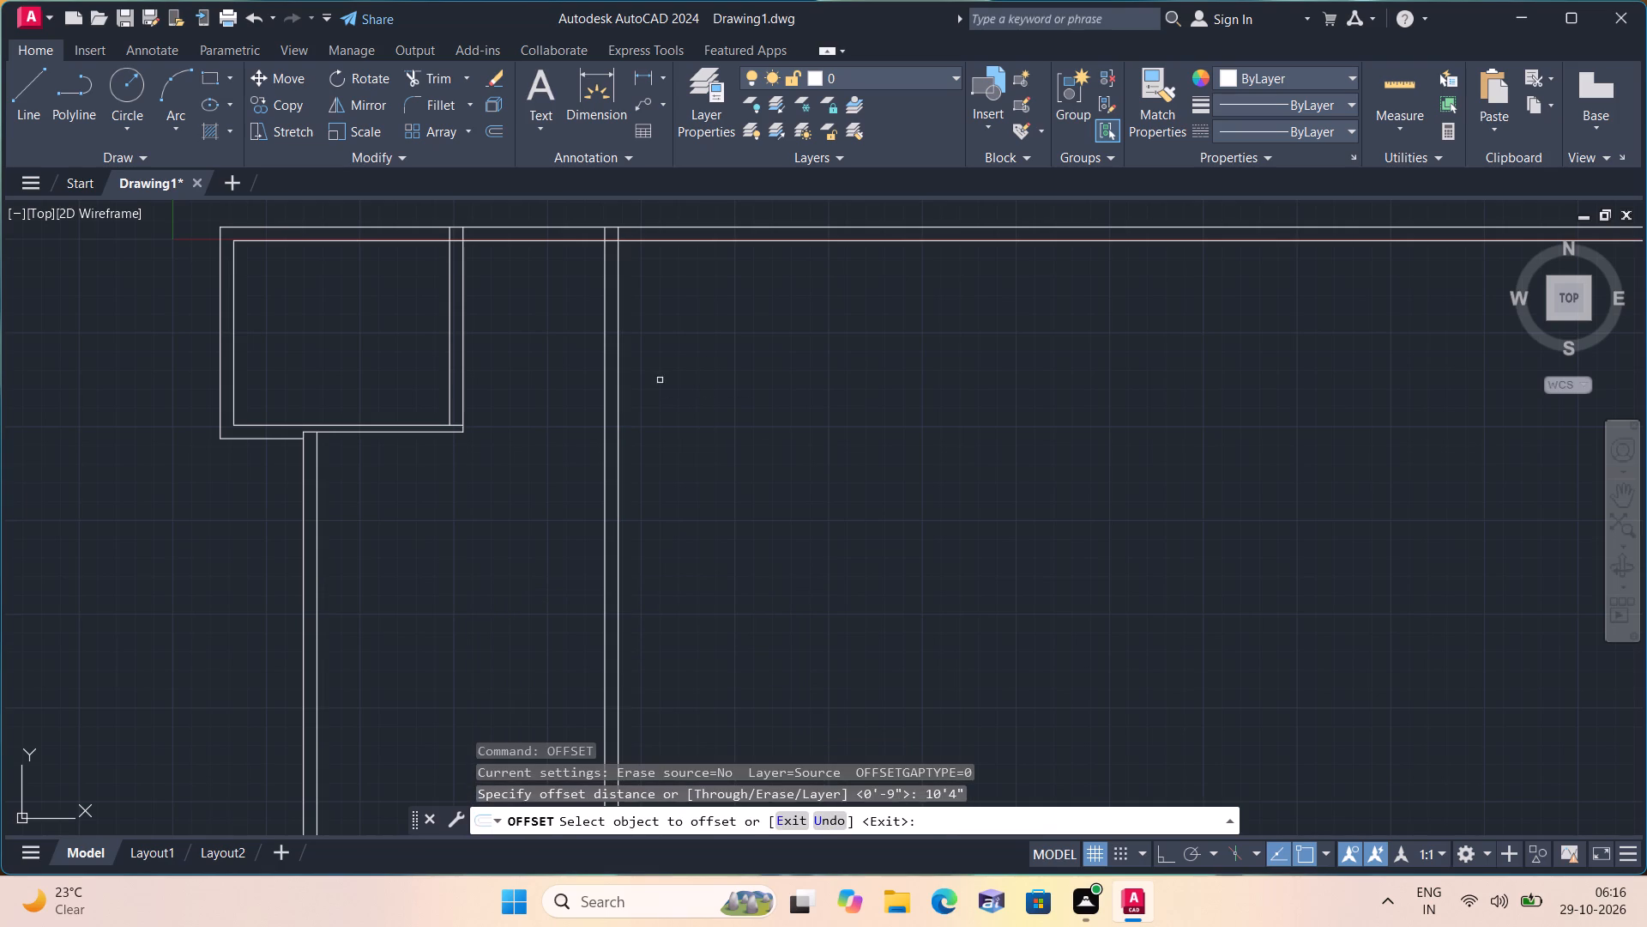
{"action": "left_click", "coordinate": [621, 306]}
{"action": "left_click", "coordinate": [902, 299]}
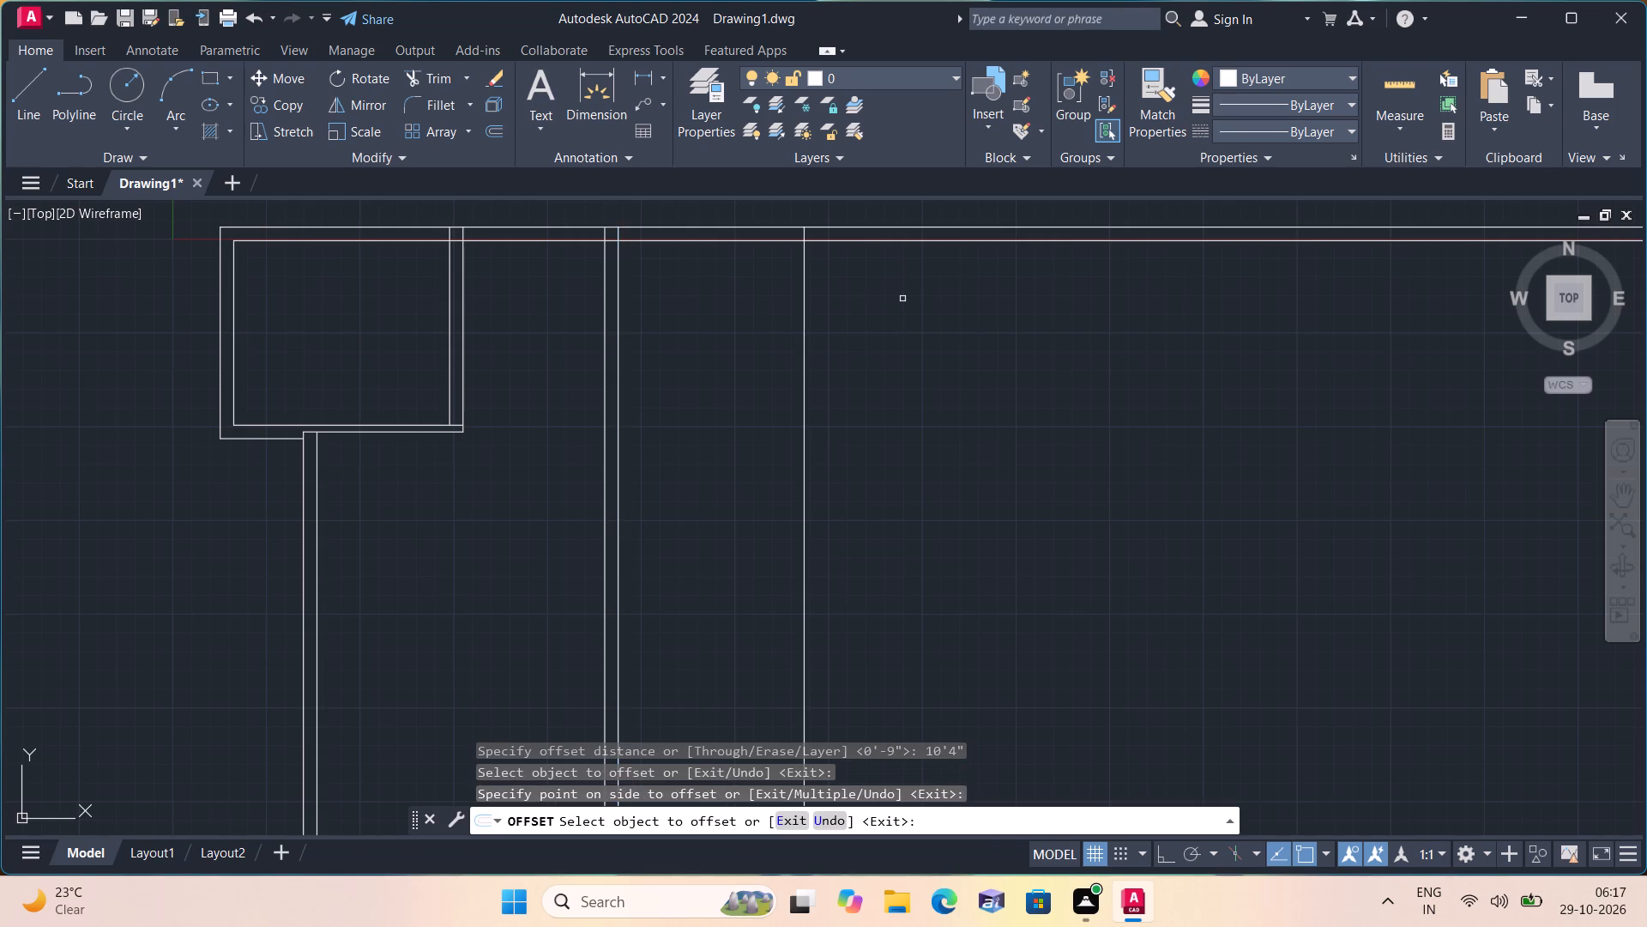
{"action": "key", "text": "space"}
Offset the 10'4" offset line 9" to the right to form the rightmost wall.
{"action": "key", "text": "space"}
{"action": "type", "text": "9\""}
{"action": "key", "text": "space"}
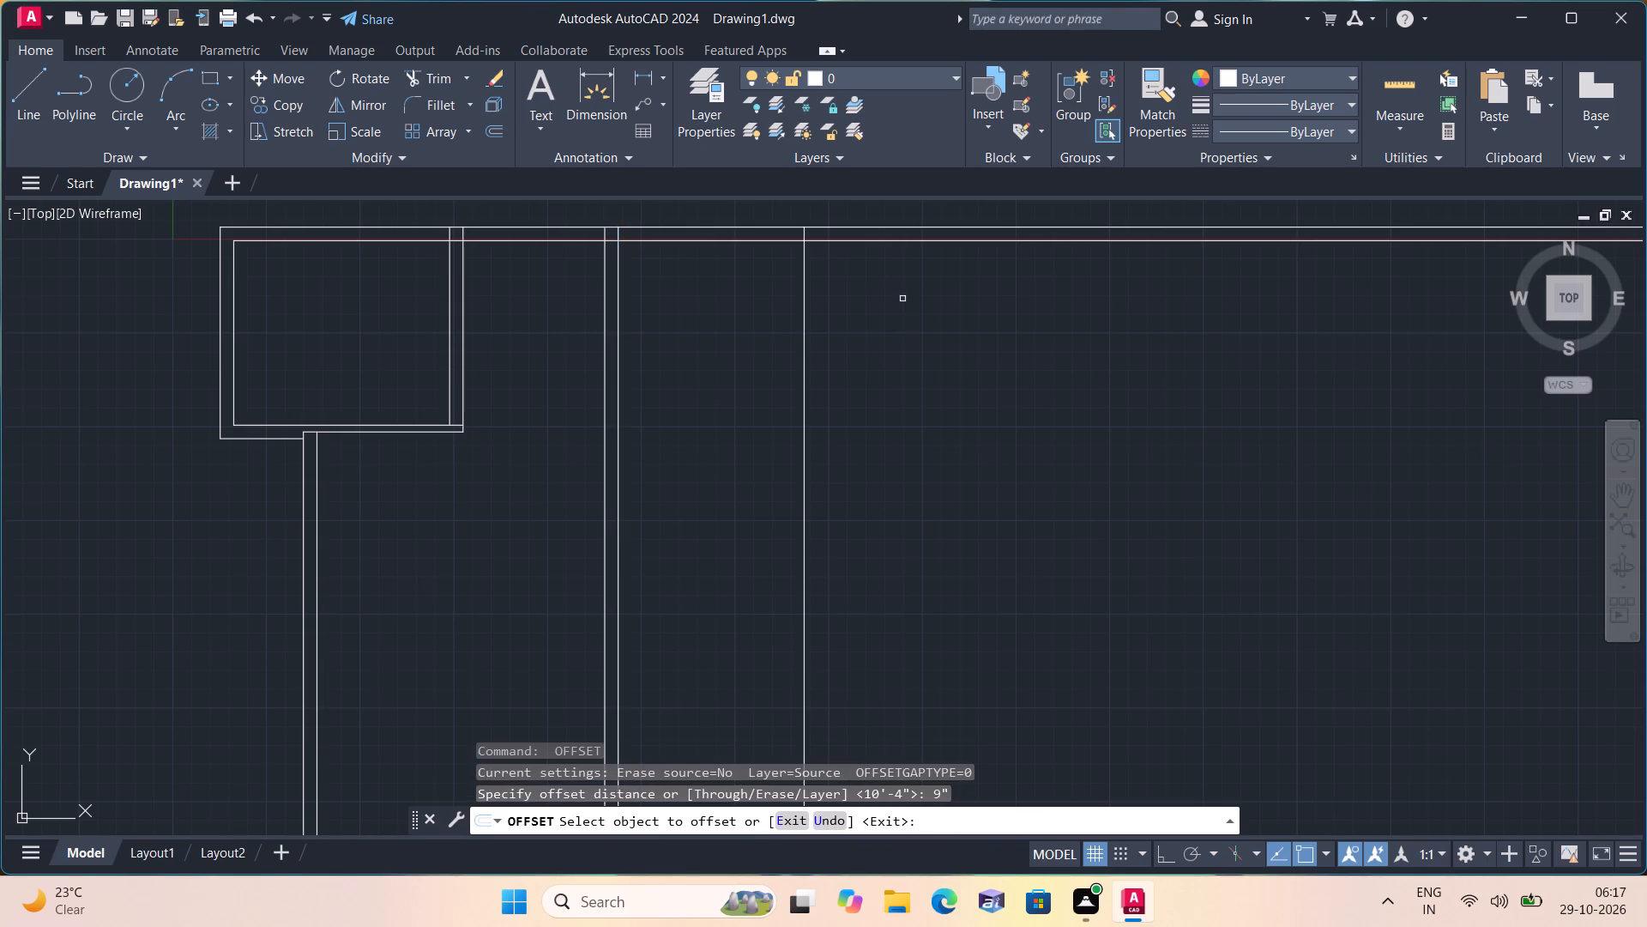
{"action": "left_click", "coordinate": [805, 295]}
{"action": "left_click", "coordinate": [1075, 296]}
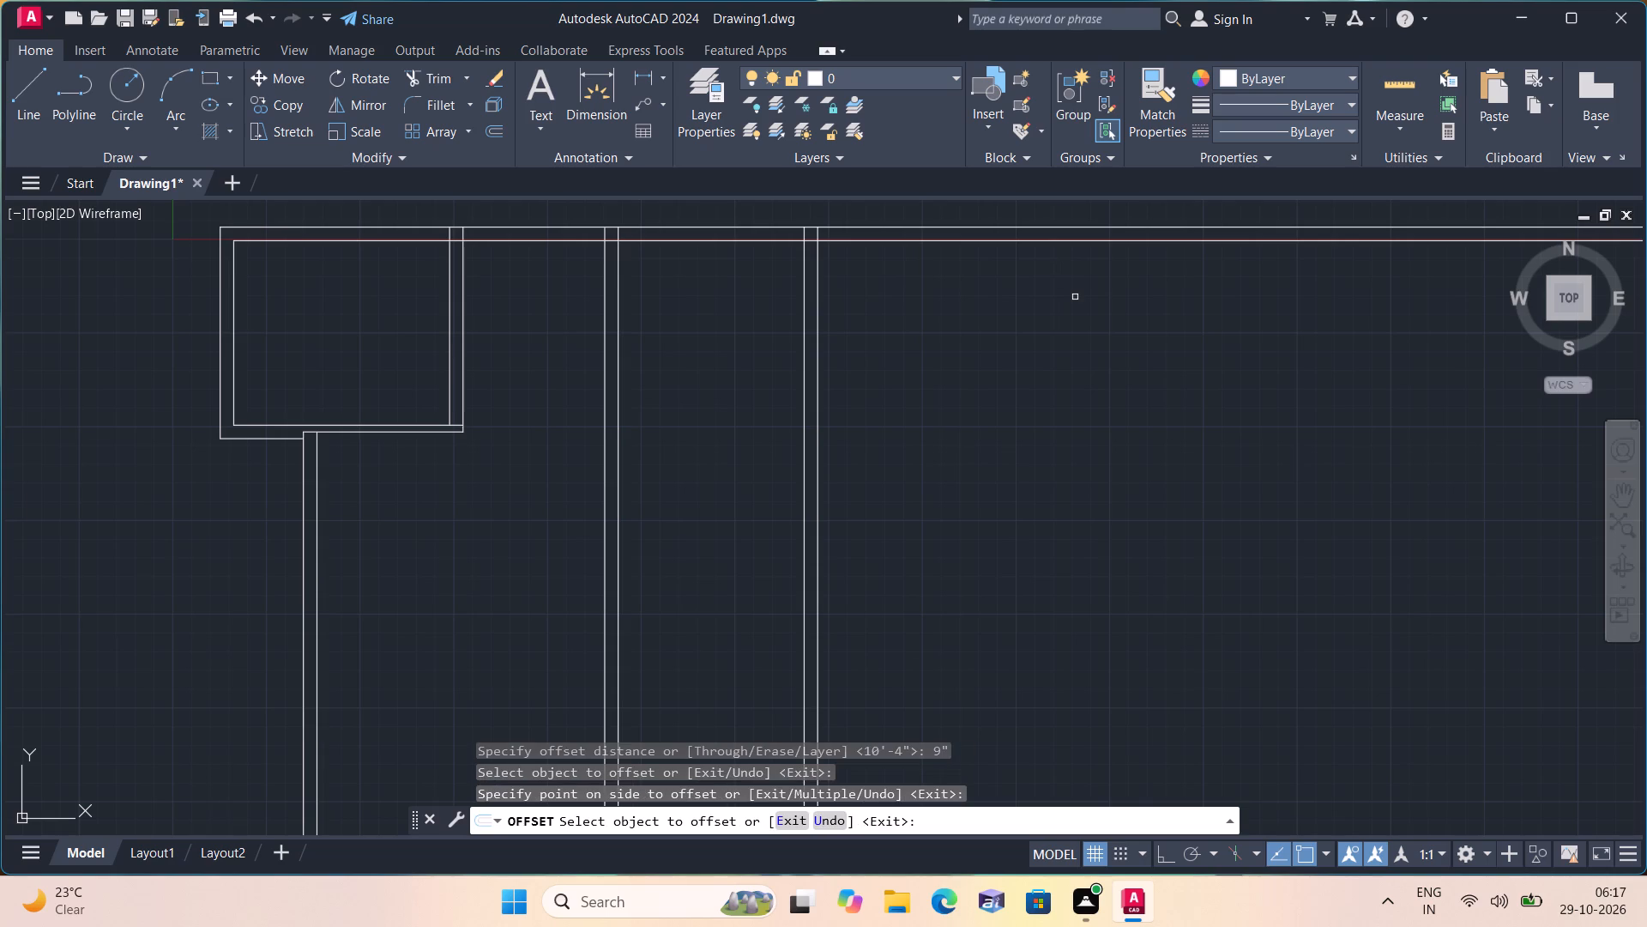
{"action": "key", "text": "space"}
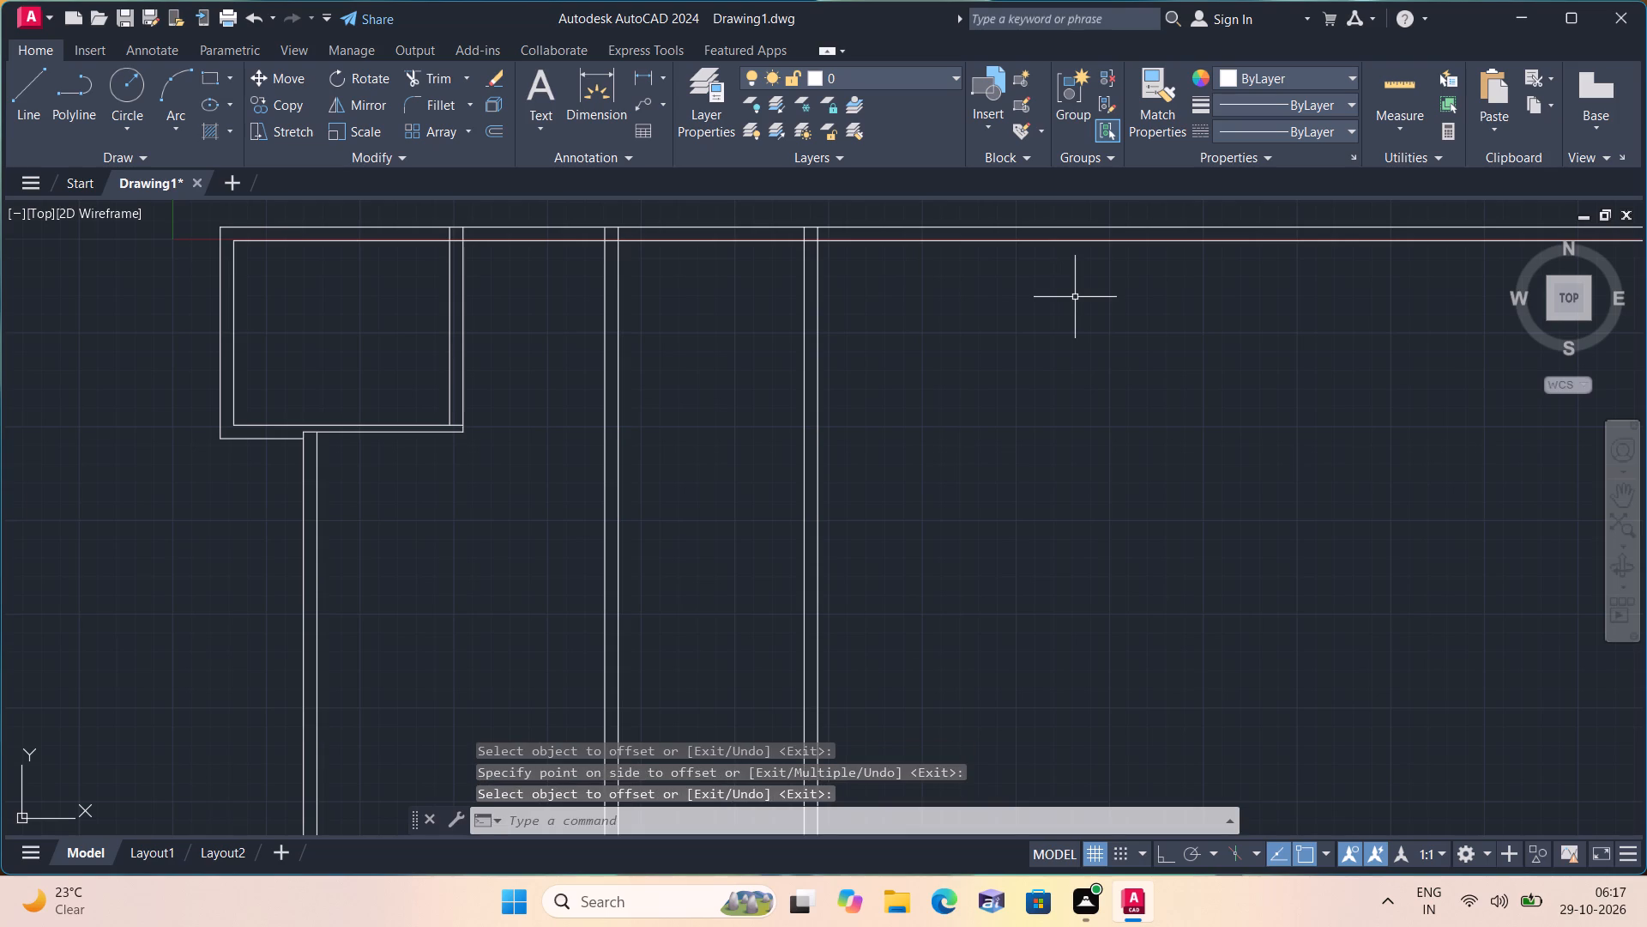
Trim both top wall lines beyond the rightmost wall's outer line.
{"action": "type", "text": "trim"}
{"action": "key", "text": "space"}
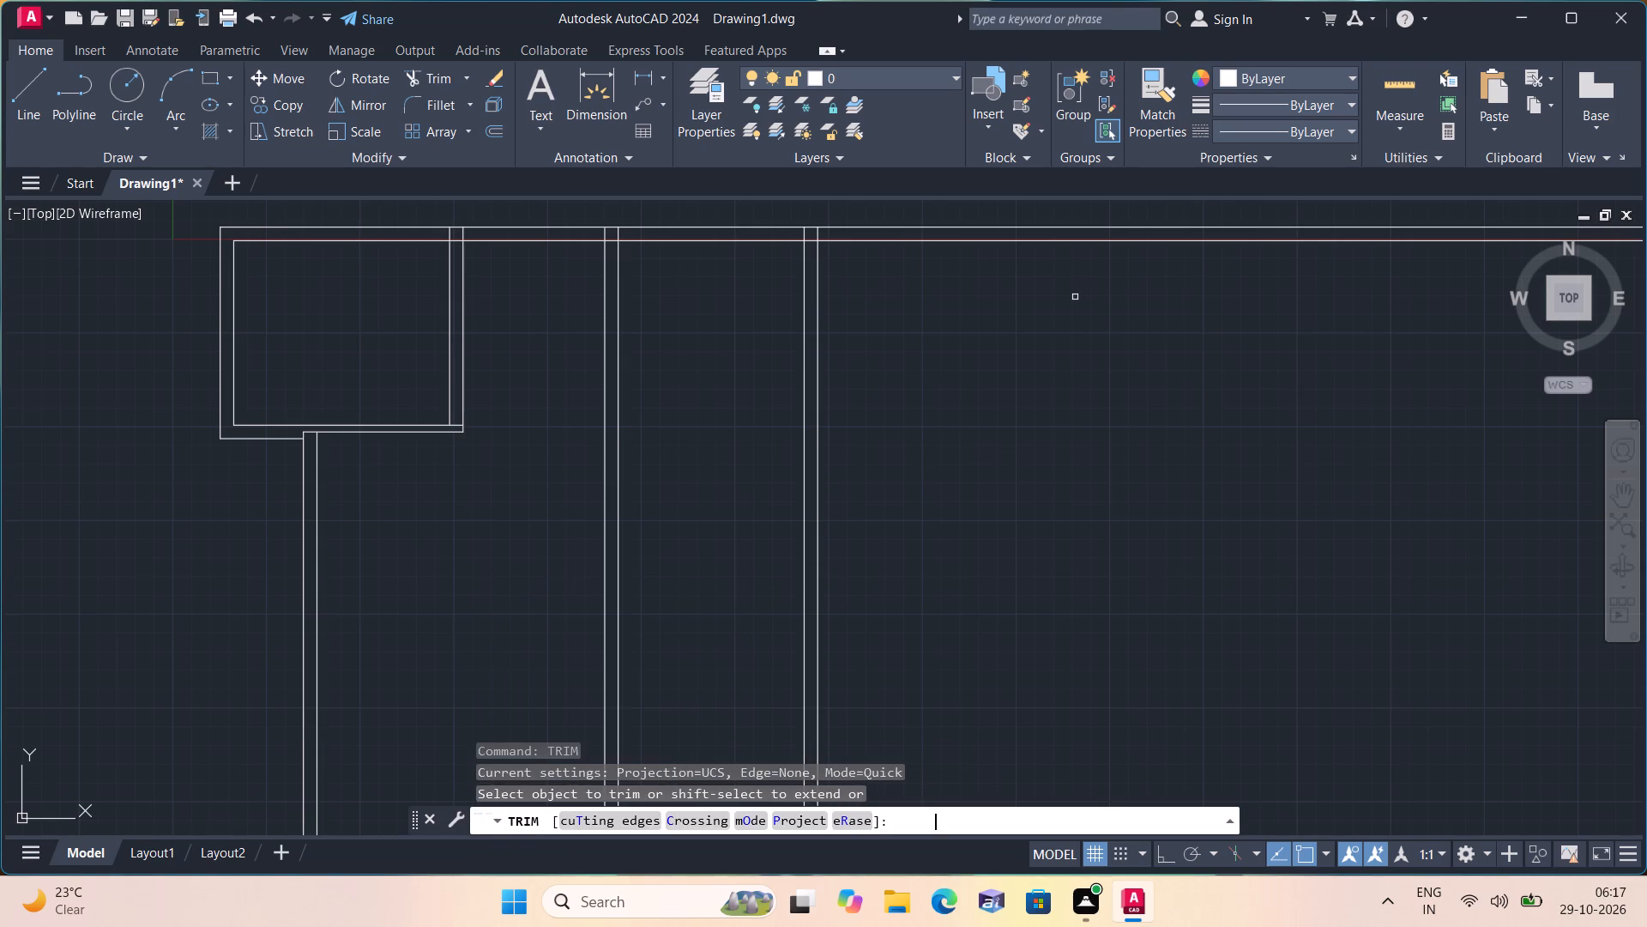
{"action": "middle_click_drag", "start_coordinate": [1067, 346], "coordinate": [1056, 448]}
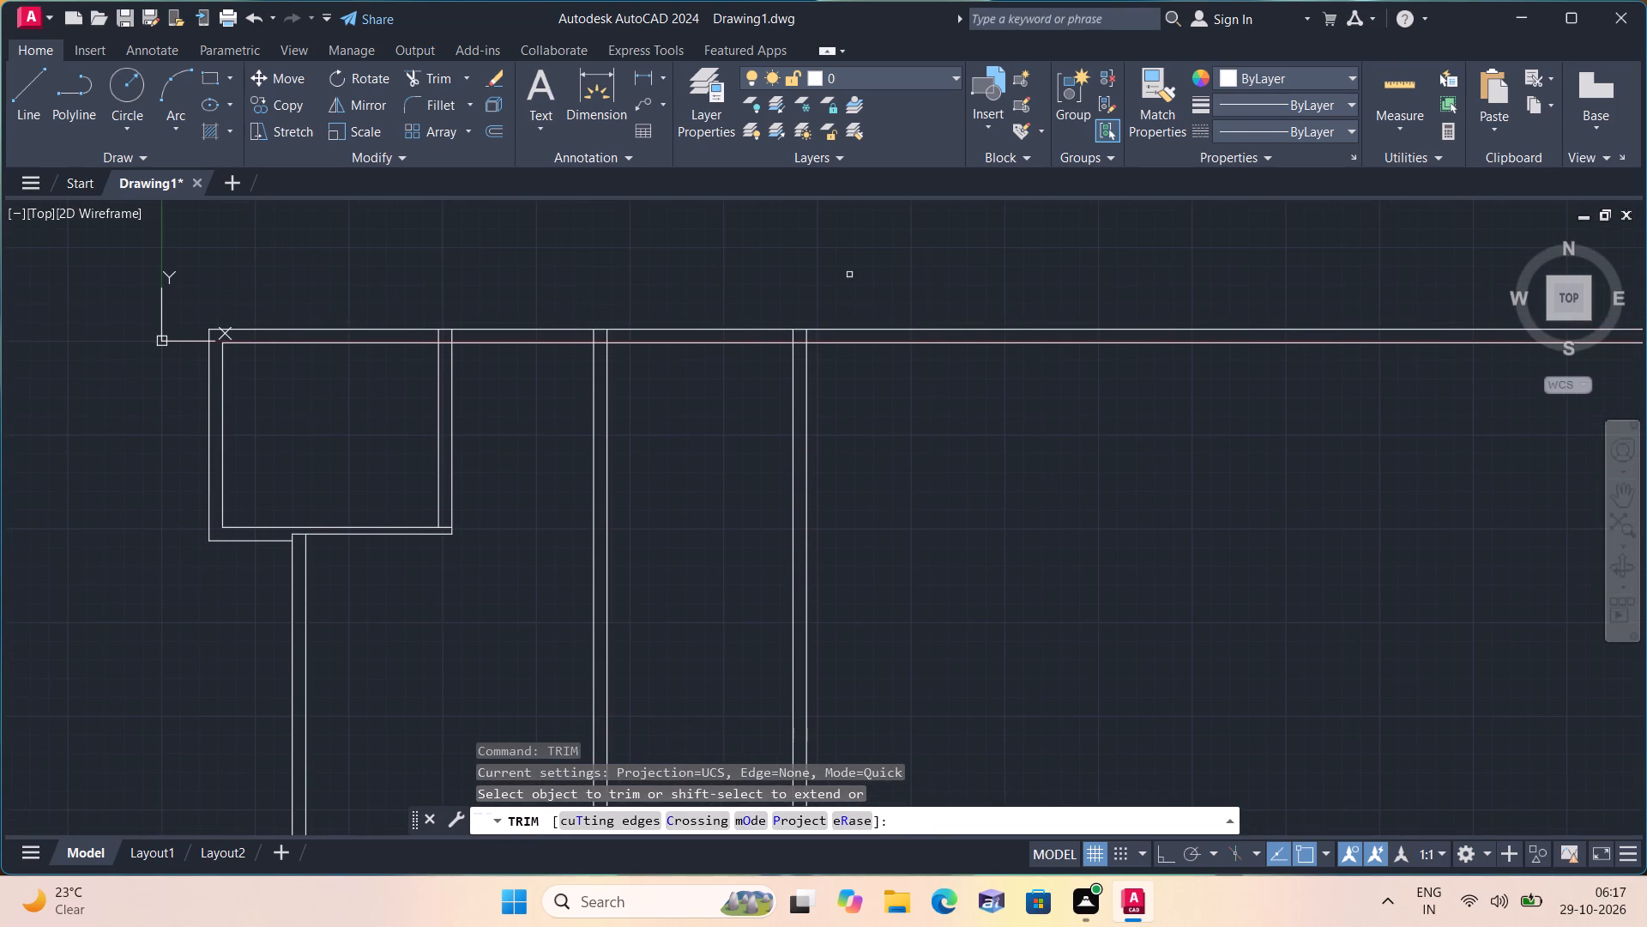
{"action": "left_click_drag", "start_coordinate": [834, 264], "coordinate": [948, 411]}
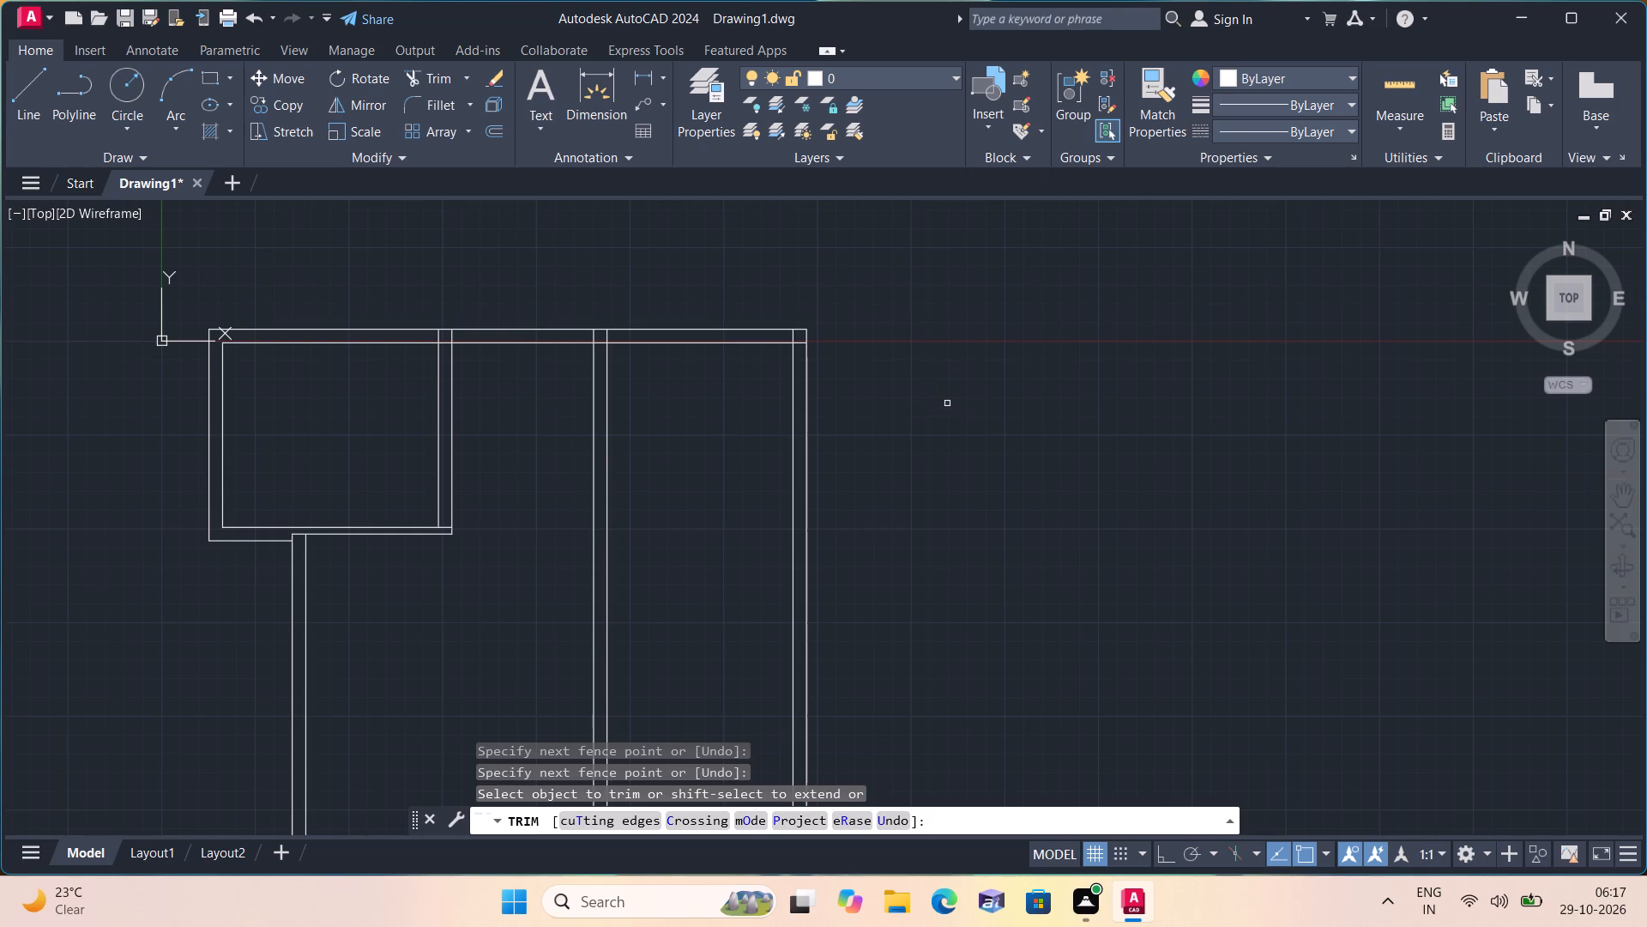
Trim the overlapping line segments where the top wall meets the middle vertical wall and the rightmost wall.
{"action": "scroll", "coordinate": [600, 328], "scroll_direction": "up", "scroll_amount": 3}
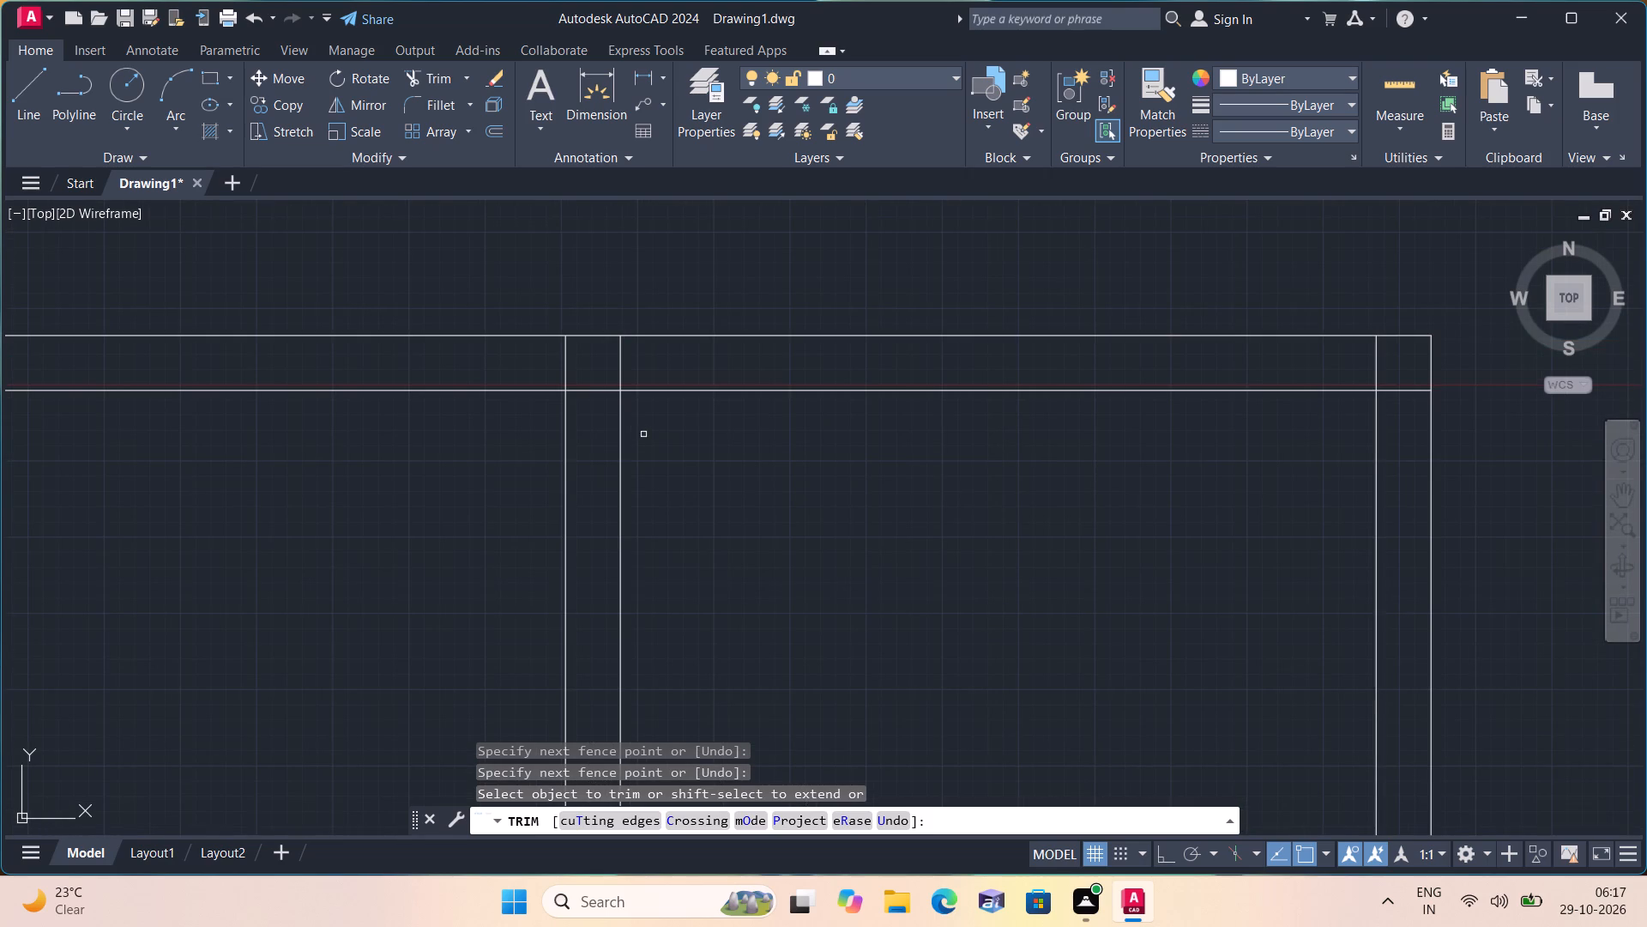
{"action": "left_click", "coordinate": [594, 400]}
{"action": "left_click", "coordinate": [630, 369]}
{"action": "scroll", "coordinate": [937, 358], "scroll_direction": "down", "scroll_amount": 1}
{"action": "scroll", "coordinate": [1222, 387], "scroll_direction": "up", "scroll_amount": 1}
{"action": "left_click", "coordinate": [1232, 387]}
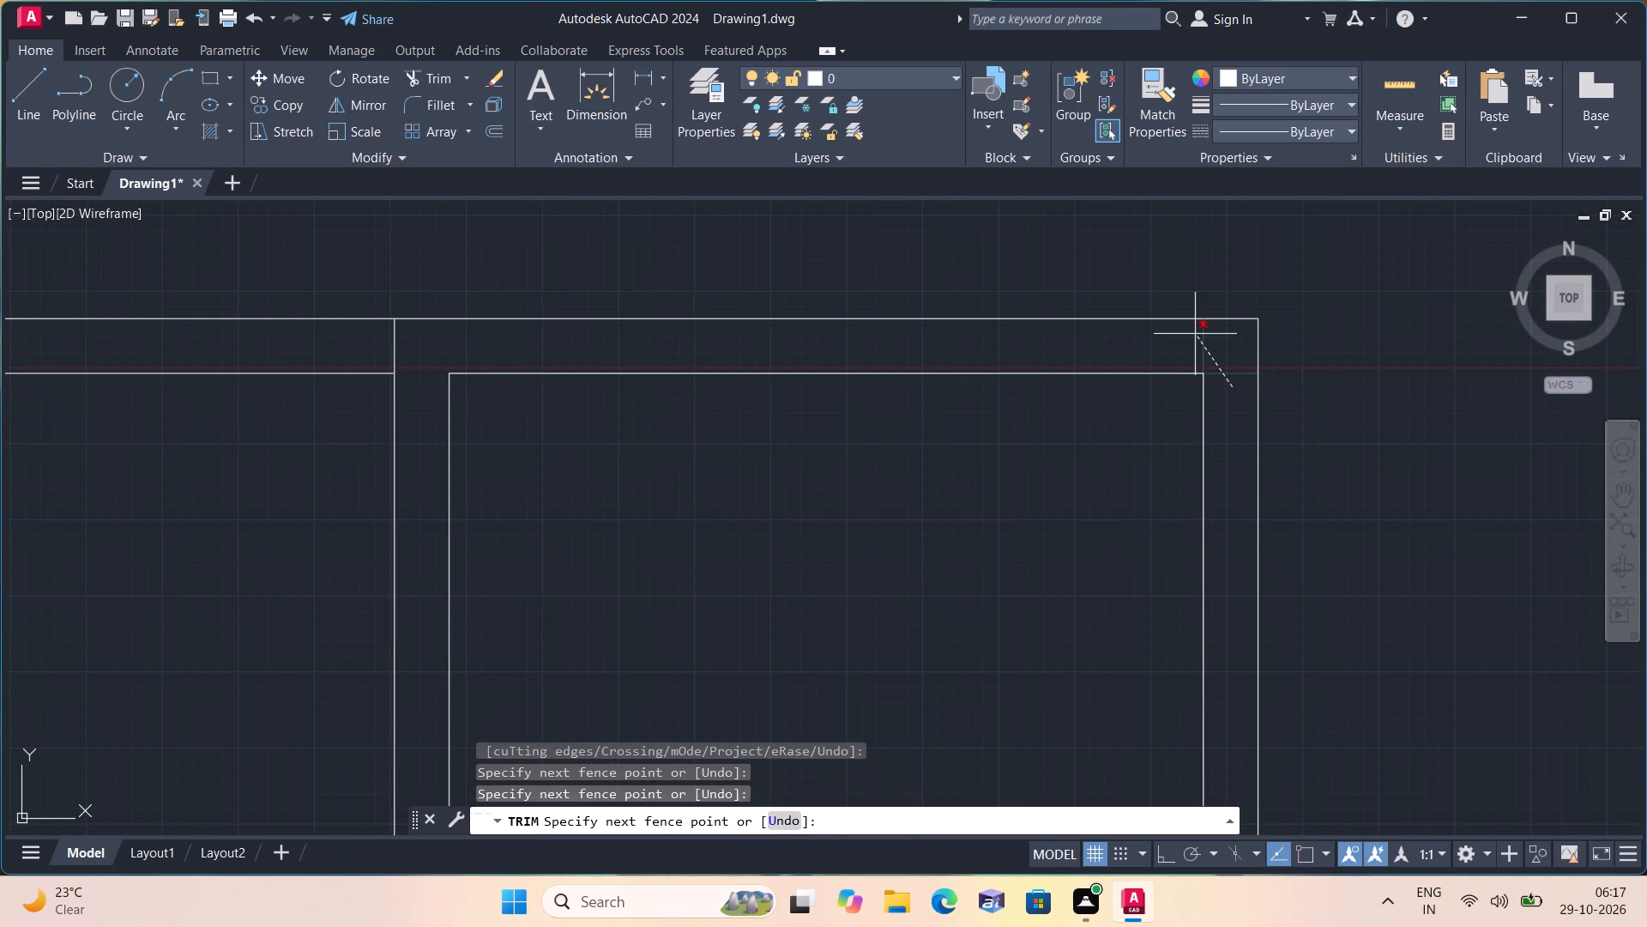
{"action": "left_click", "coordinate": [1195, 334]}
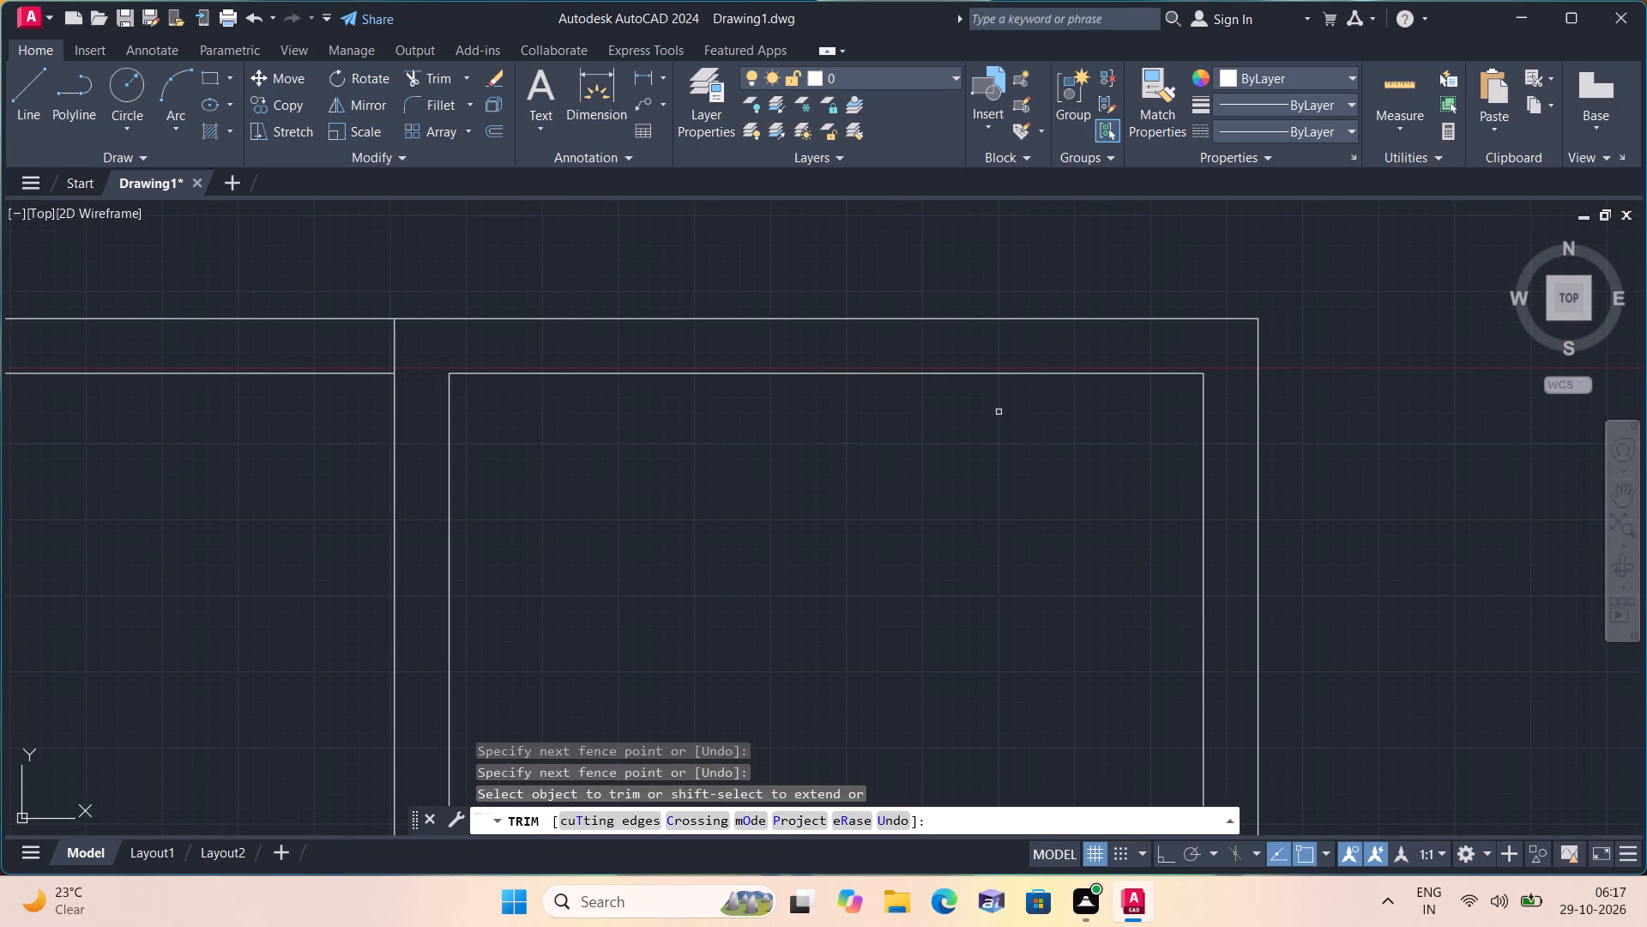
Trim the top wall's inner line between the upper-left room's inner right wall line and the middle vertical wall.
{"action": "scroll", "coordinate": [1013, 508], "scroll_direction": "down", "scroll_amount": 2}
{"action": "middle_click_drag", "start_coordinate": [980, 500], "coordinate": [935, 367]}
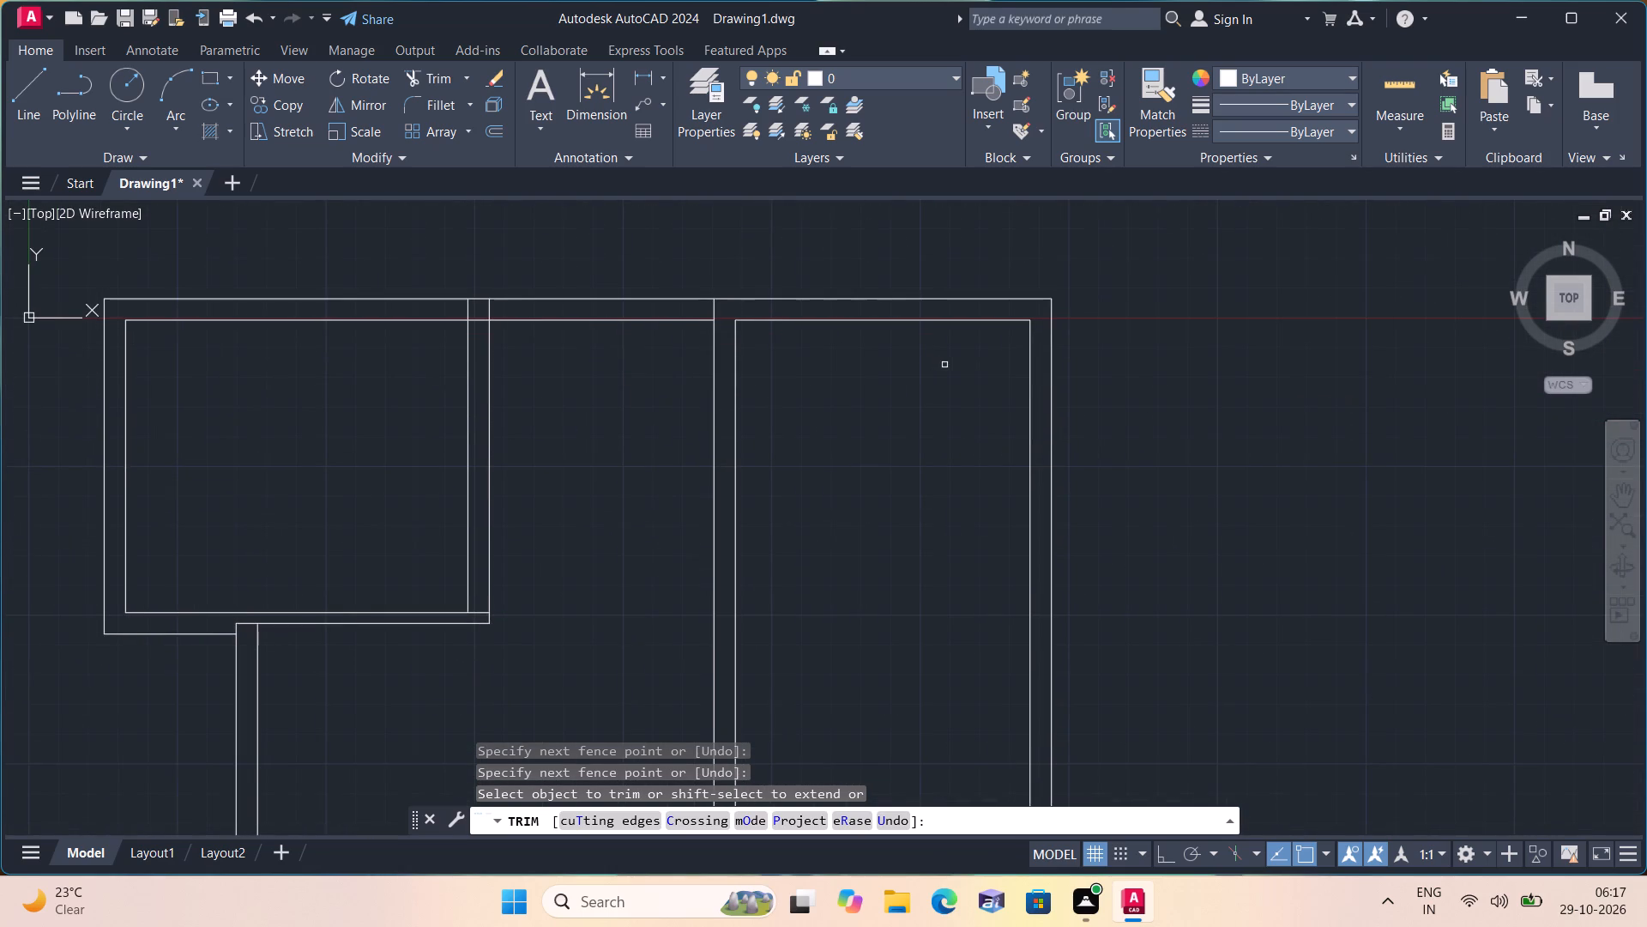
{"action": "scroll", "coordinate": [948, 363], "scroll_direction": "down", "scroll_amount": 1}
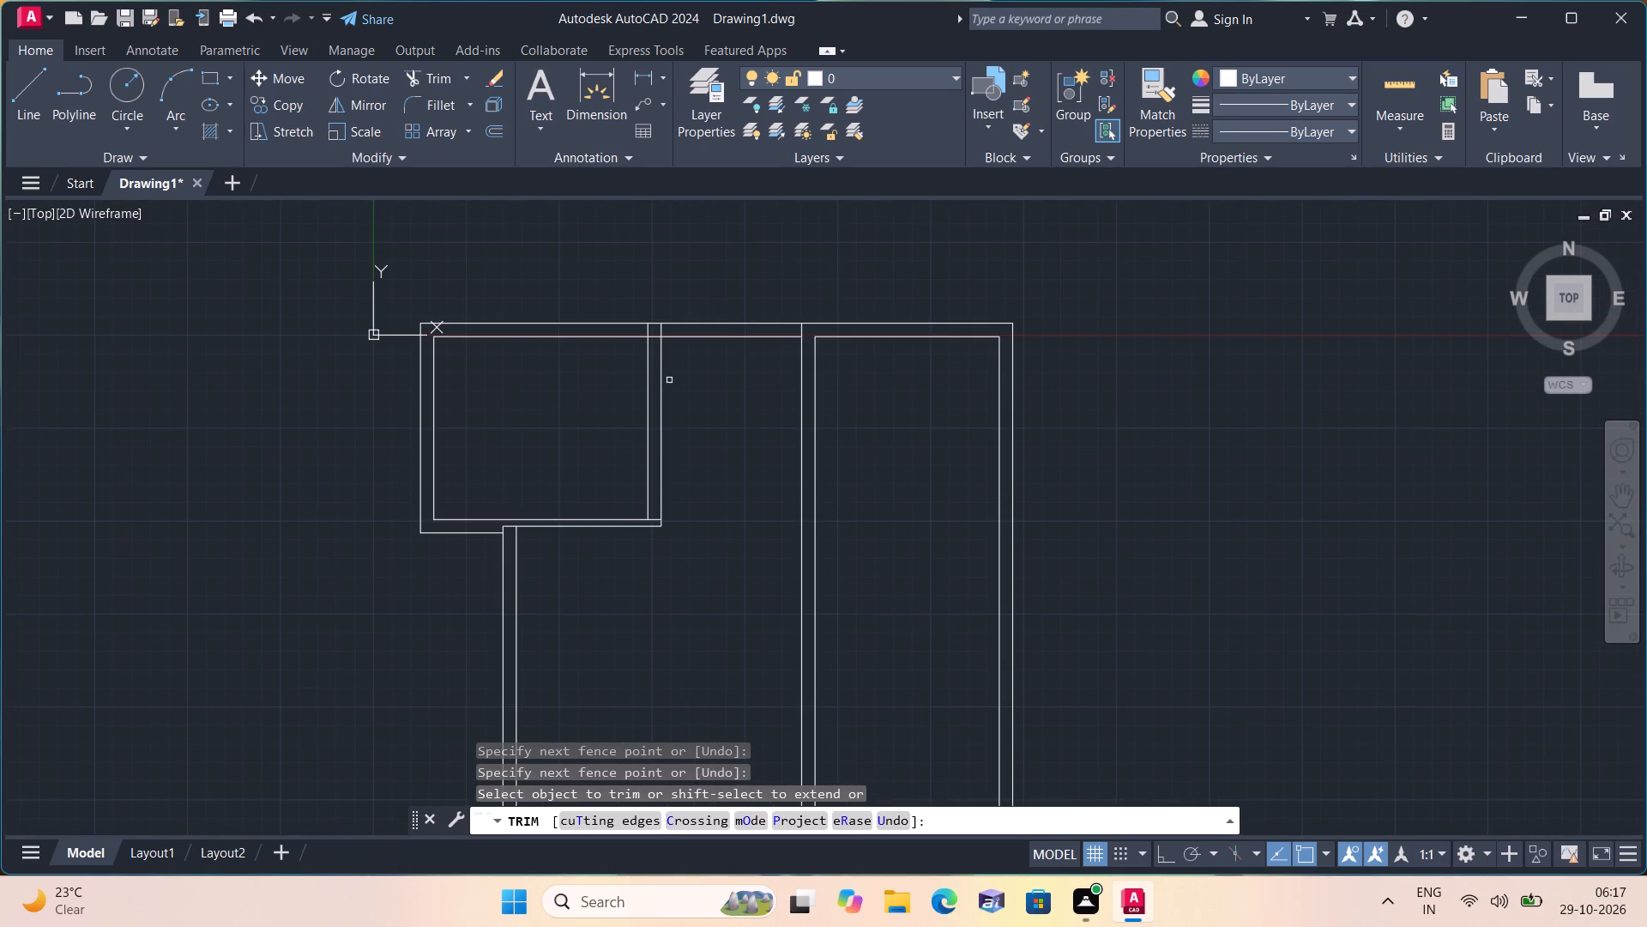
{"action": "middle_click_drag", "start_coordinate": [749, 488], "coordinate": [688, 357]}
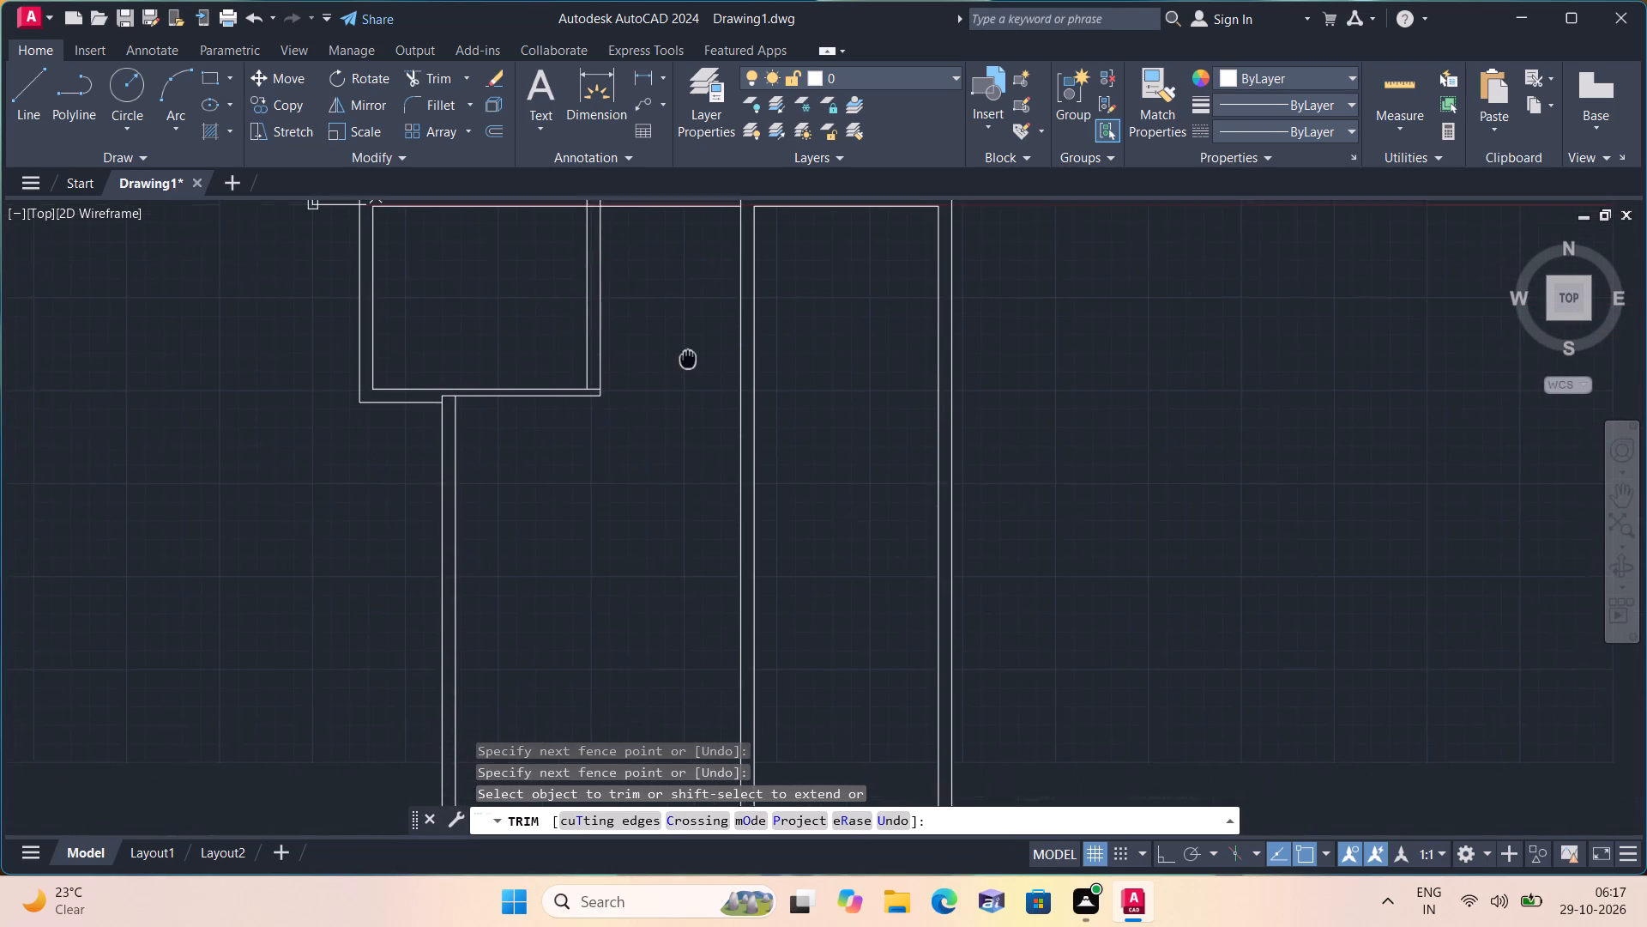
{"action": "middle_click_drag", "start_coordinate": [688, 357], "coordinate": [688, 355]}
{"action": "scroll", "coordinate": [688, 355], "scroll_direction": "down", "scroll_amount": 2}
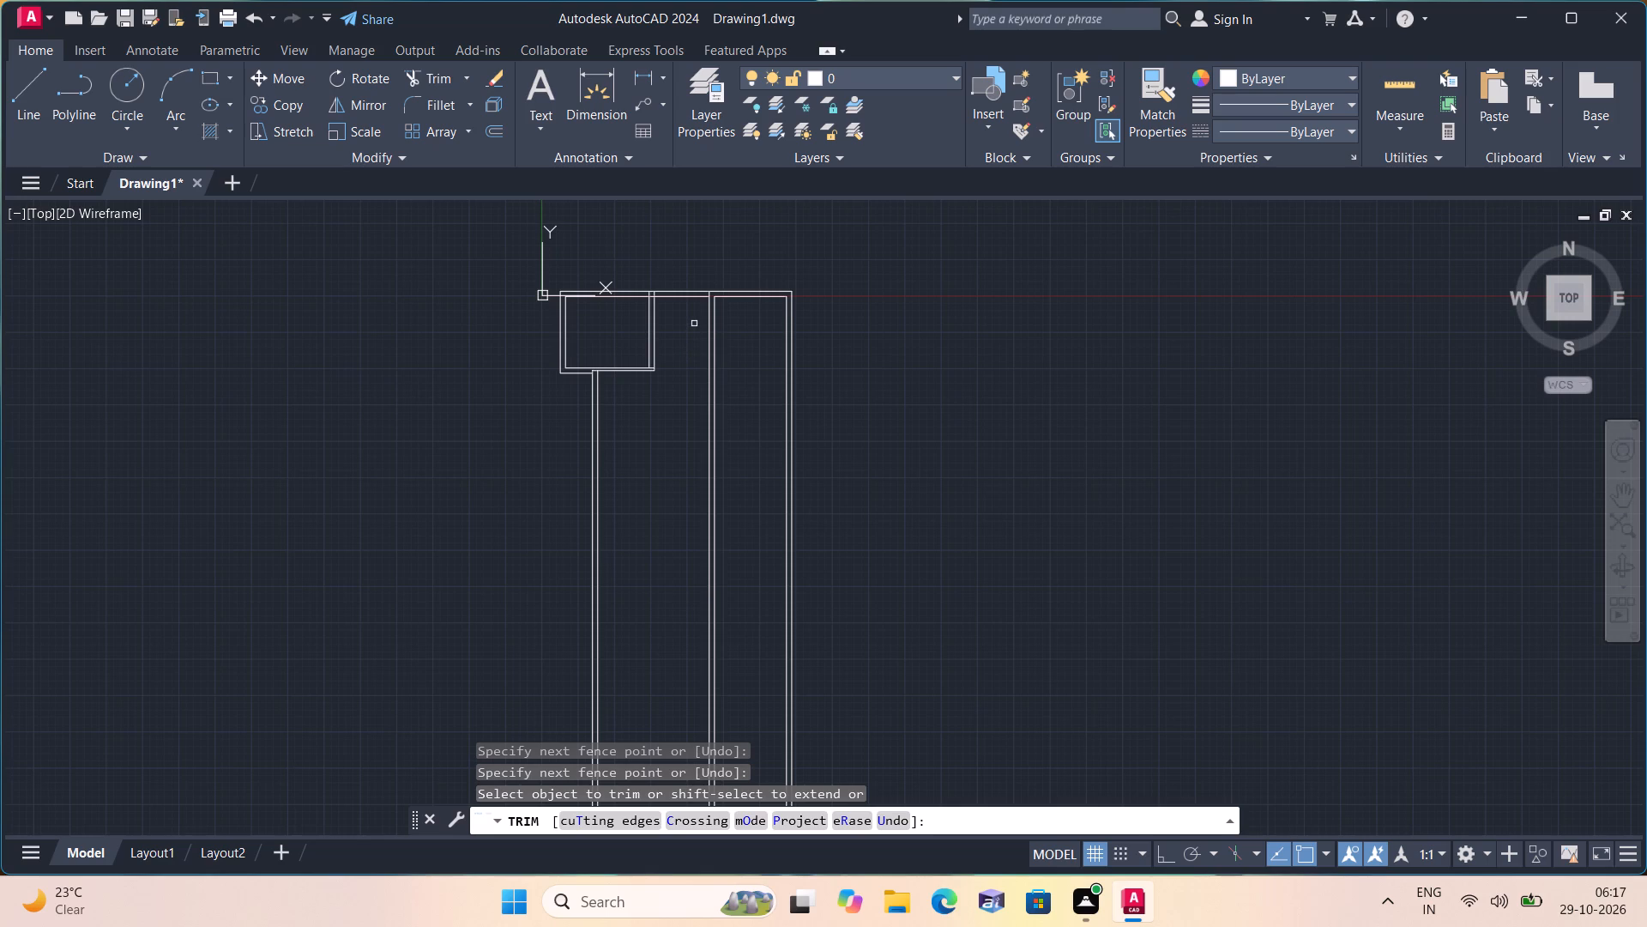
{"action": "scroll", "coordinate": [694, 324], "scroll_direction": "up", "scroll_amount": 1}
{"action": "middle_click_drag", "start_coordinate": [697, 336], "coordinate": [735, 414]}
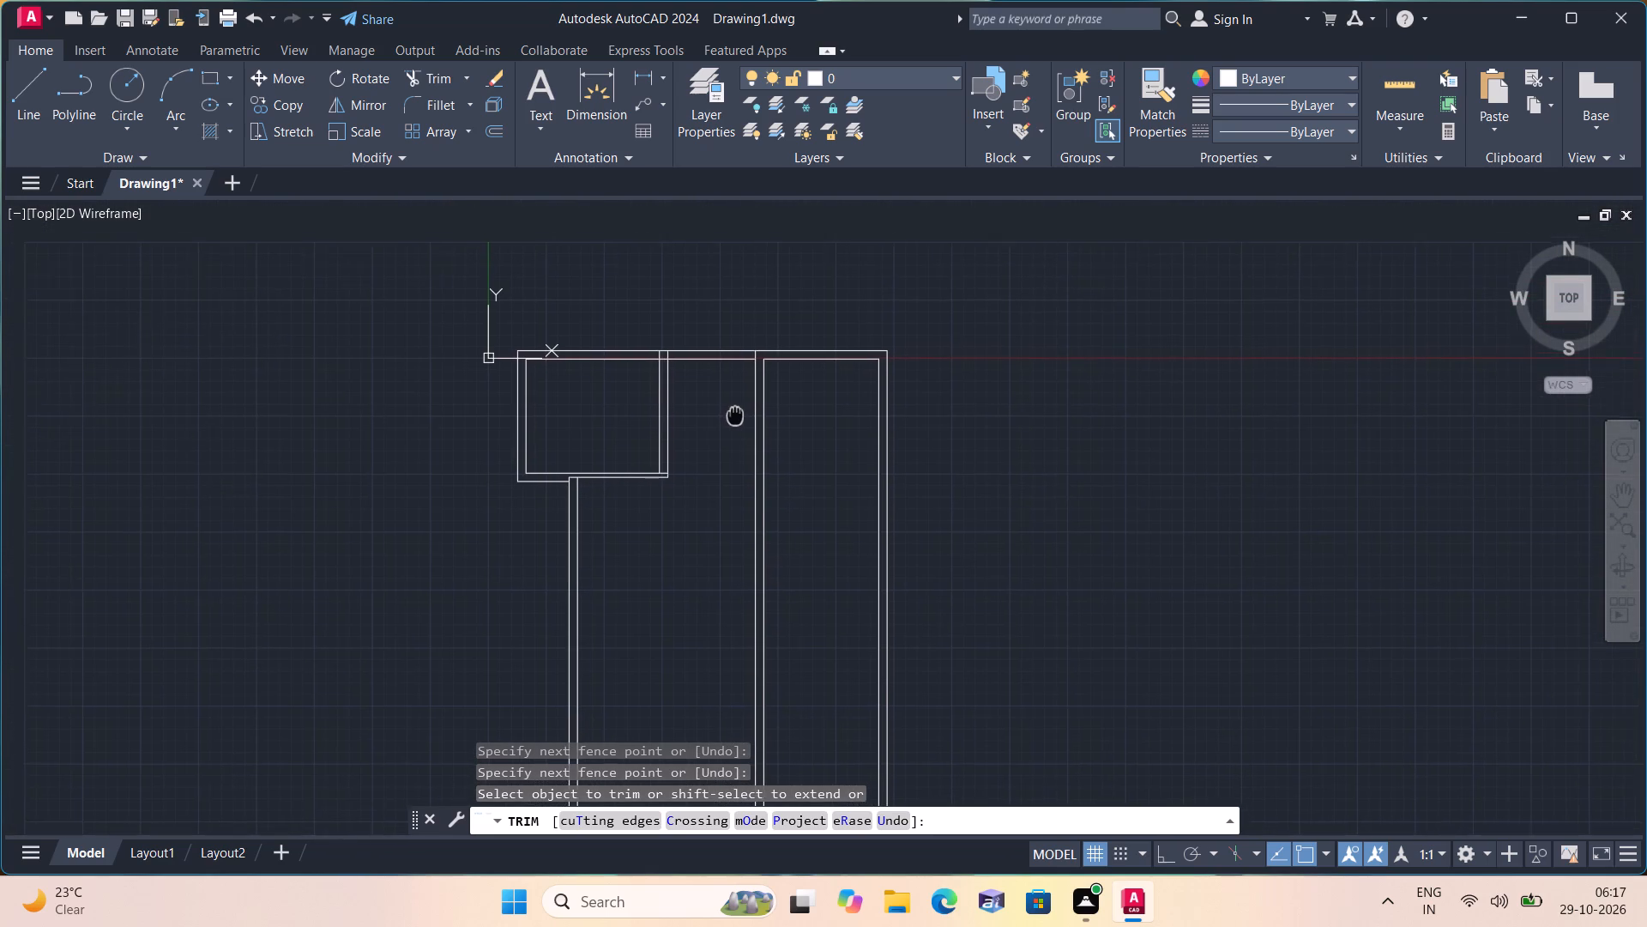
{"action": "middle_click_drag", "start_coordinate": [735, 414], "coordinate": [736, 415]}
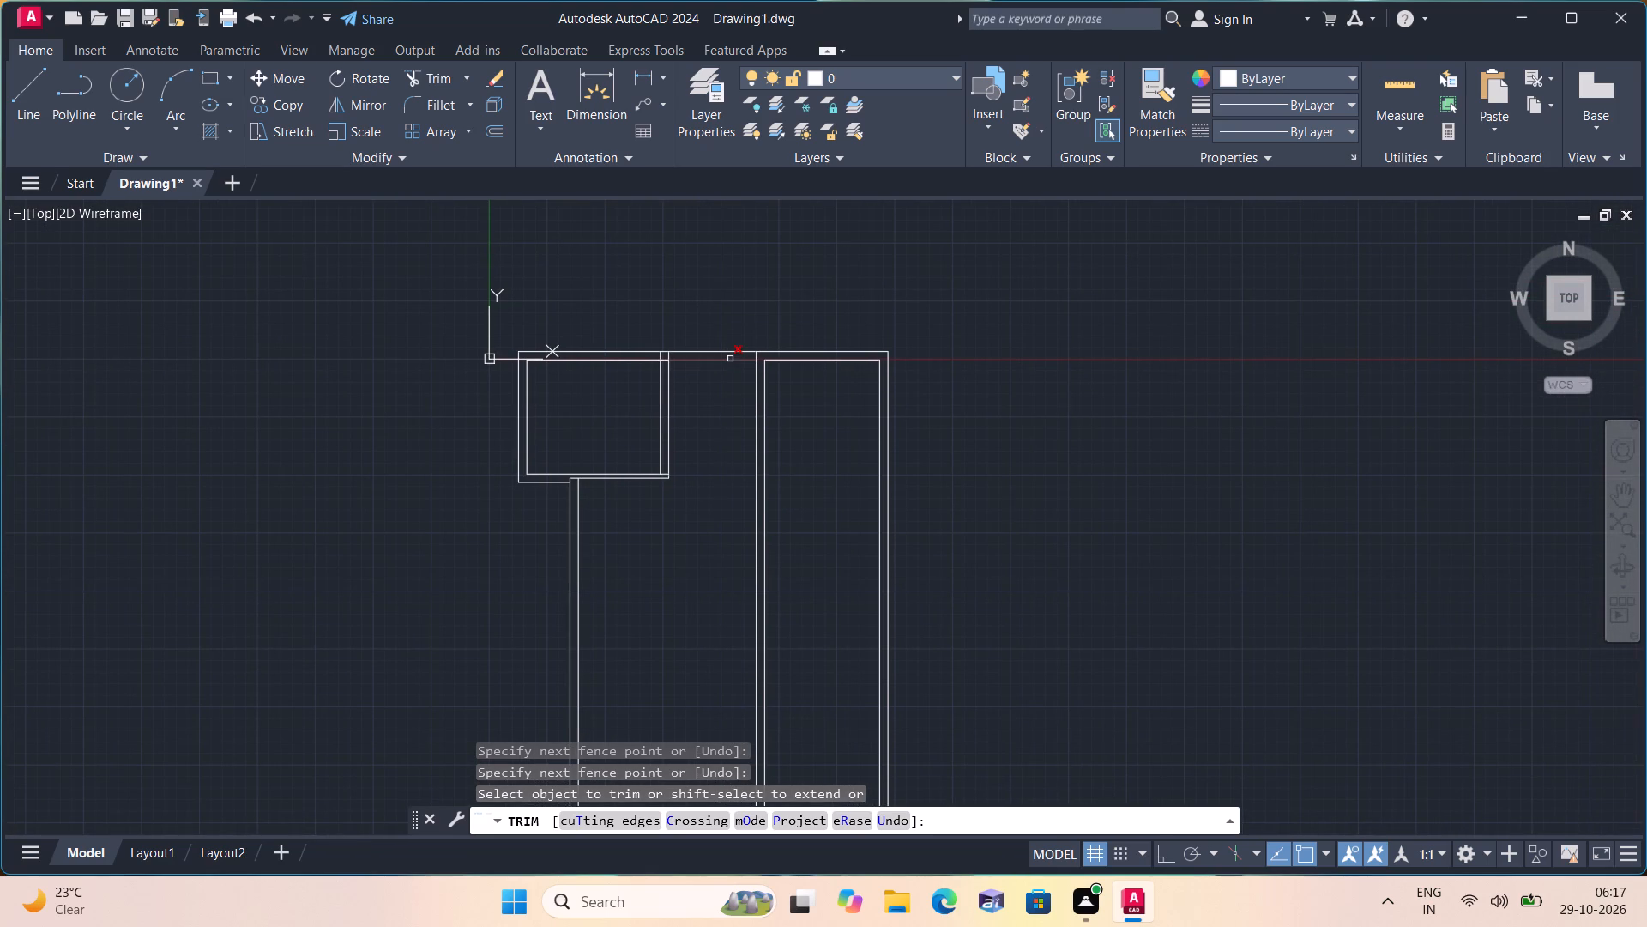
{"action": "left_click", "coordinate": [730, 359]}
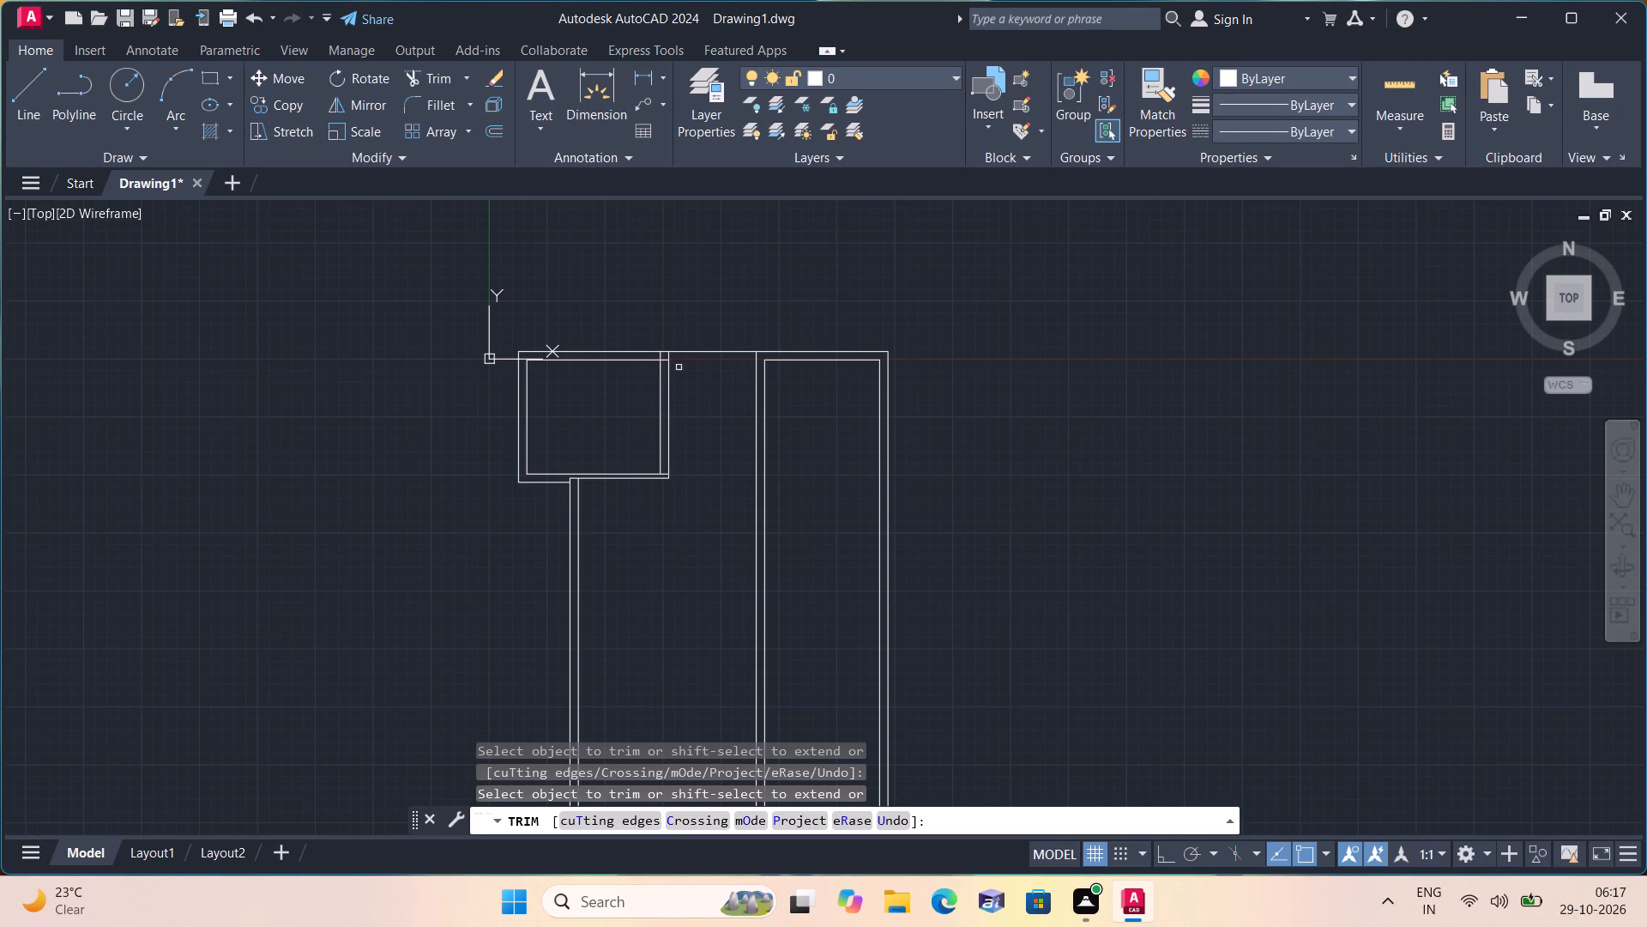
{"action": "scroll", "coordinate": [682, 363], "scroll_direction": "up", "scroll_amount": 2}
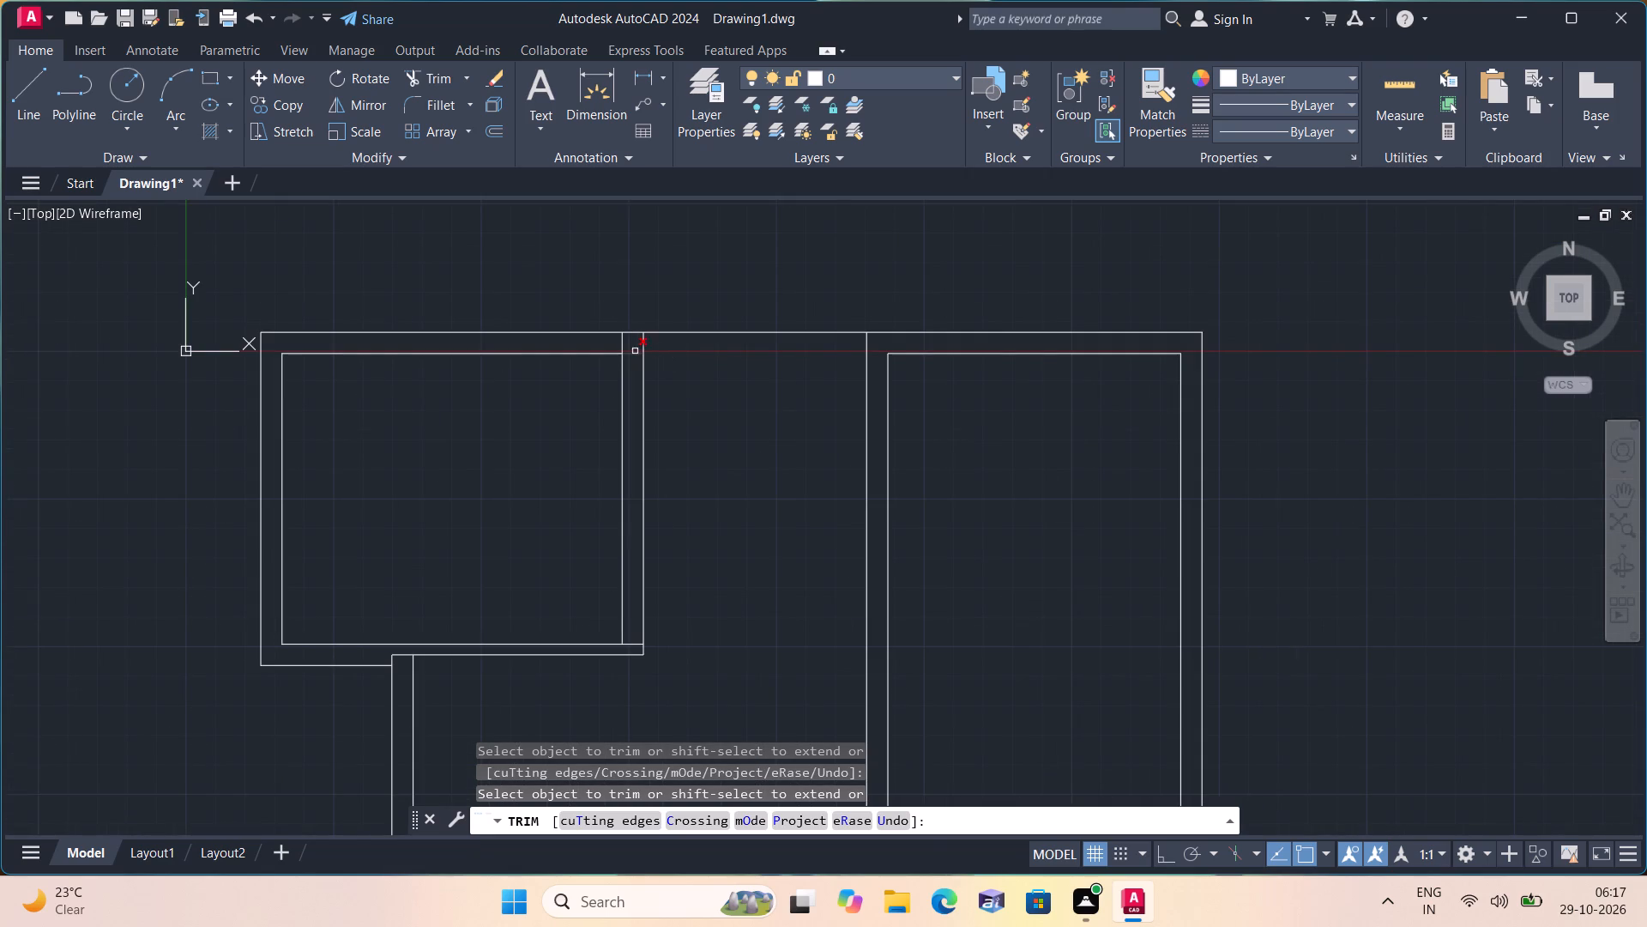
{"action": "left_click", "coordinate": [635, 354]}
{"action": "key", "text": "space"}
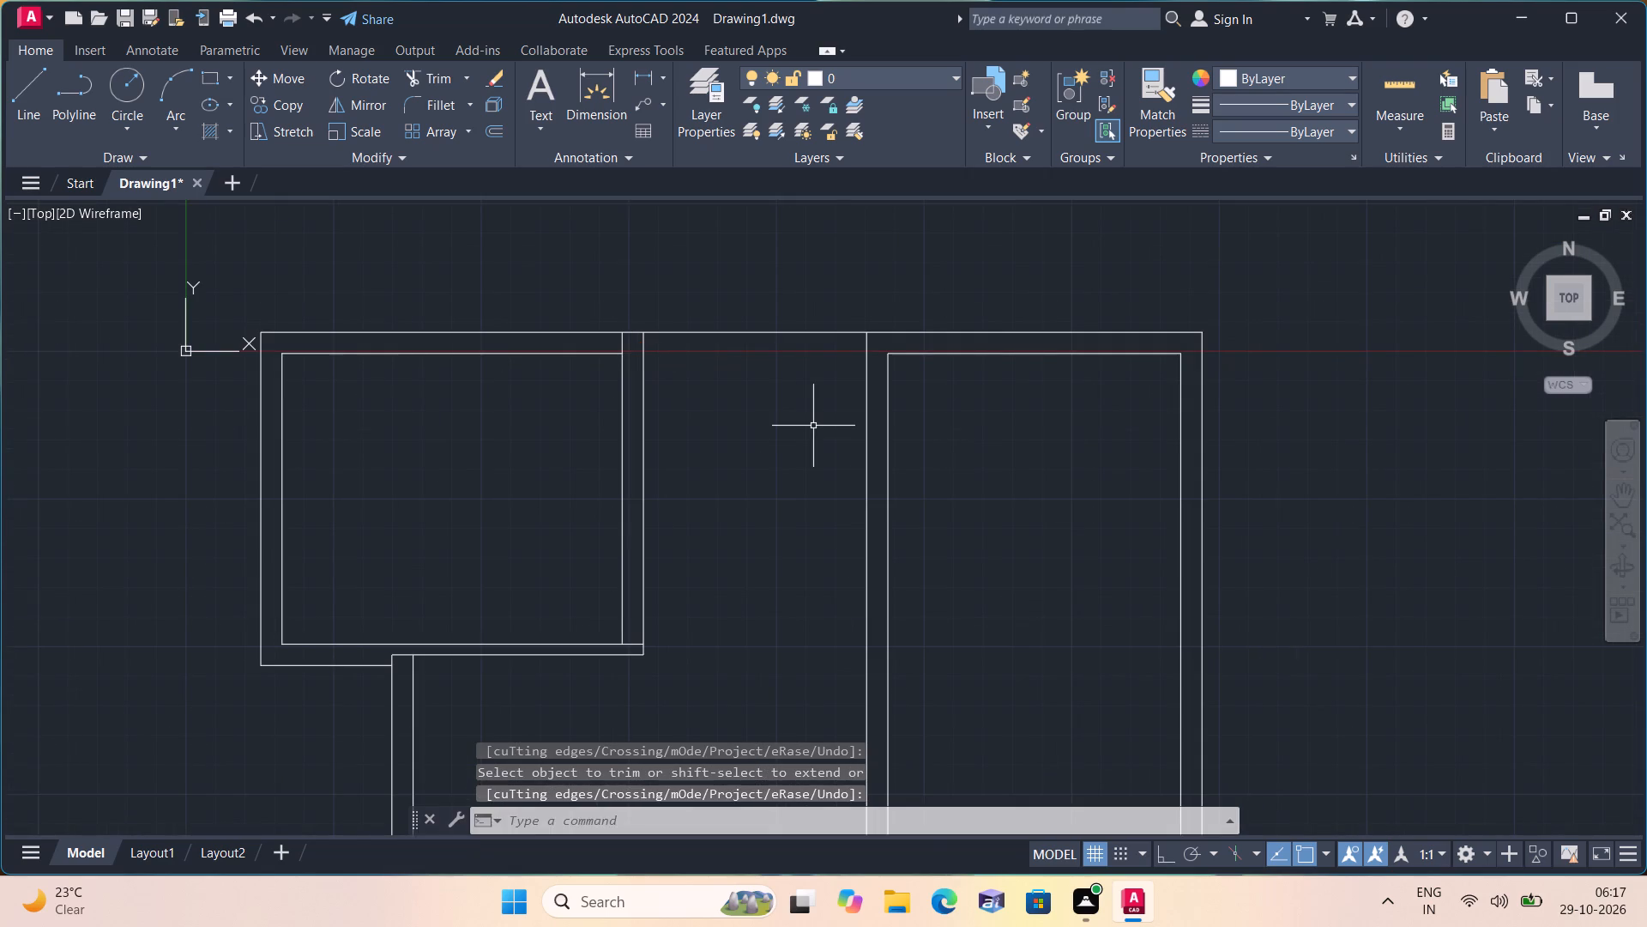
Offset the left lines of the upper-left room's right wall and the middle vertical wall 4.5" to the right.
{"action": "type", "text": "off"}
{"action": "key", "text": "space"}
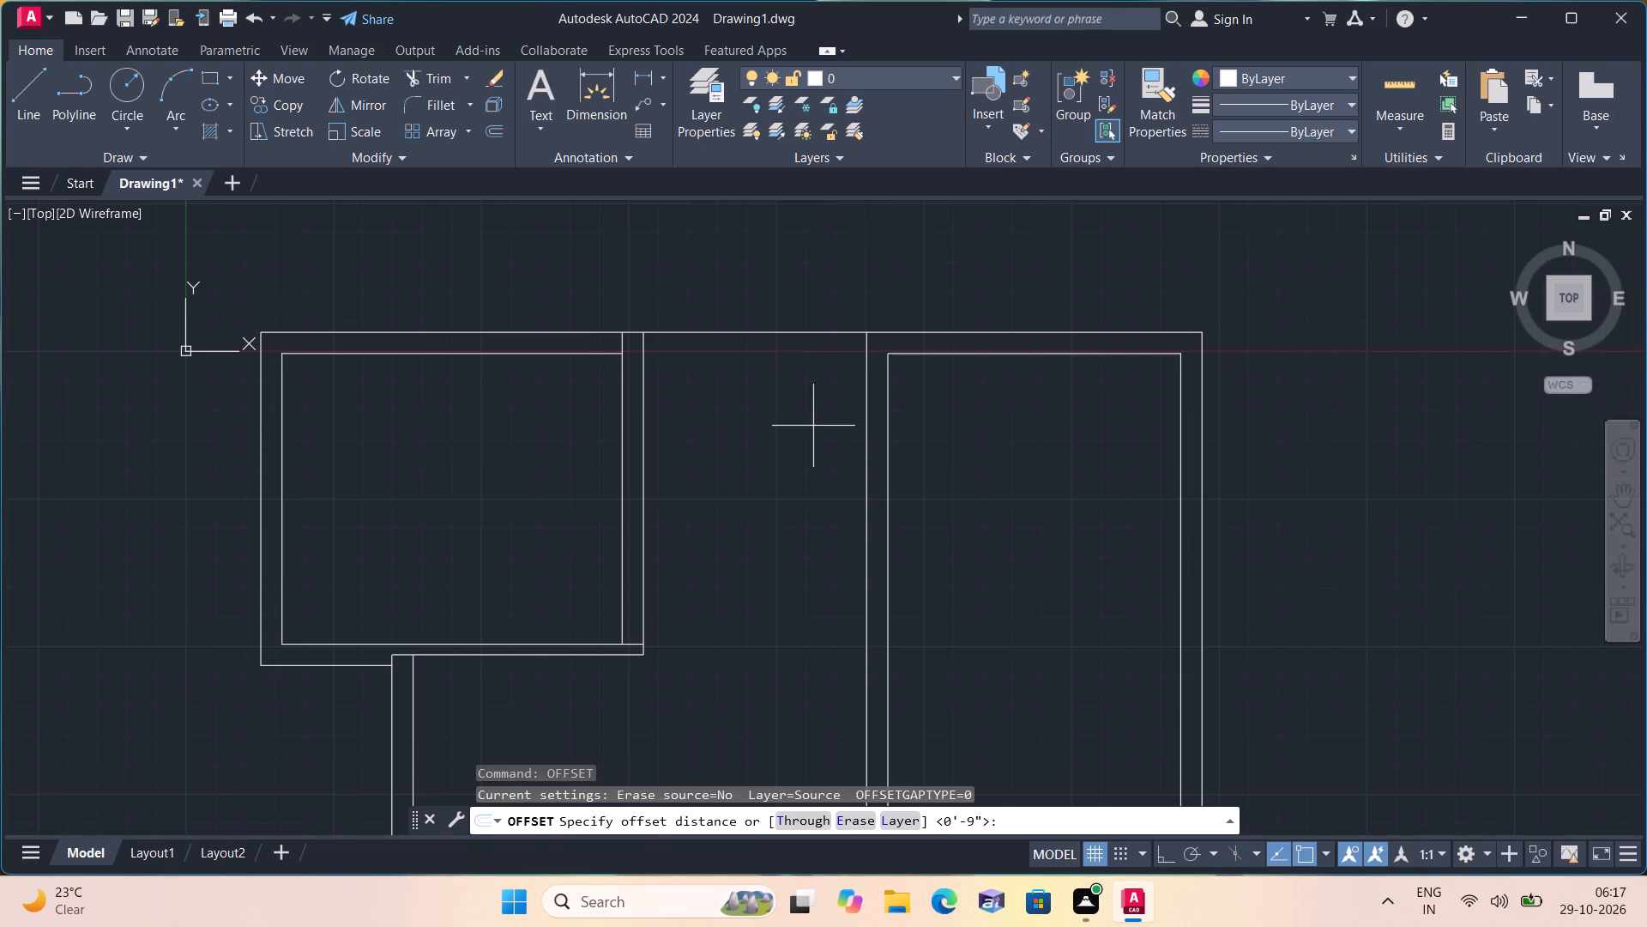
{"action": "type", "text": "4."}
{"action": "type", "text": "5\""}
{"action": "key", "text": "space"}
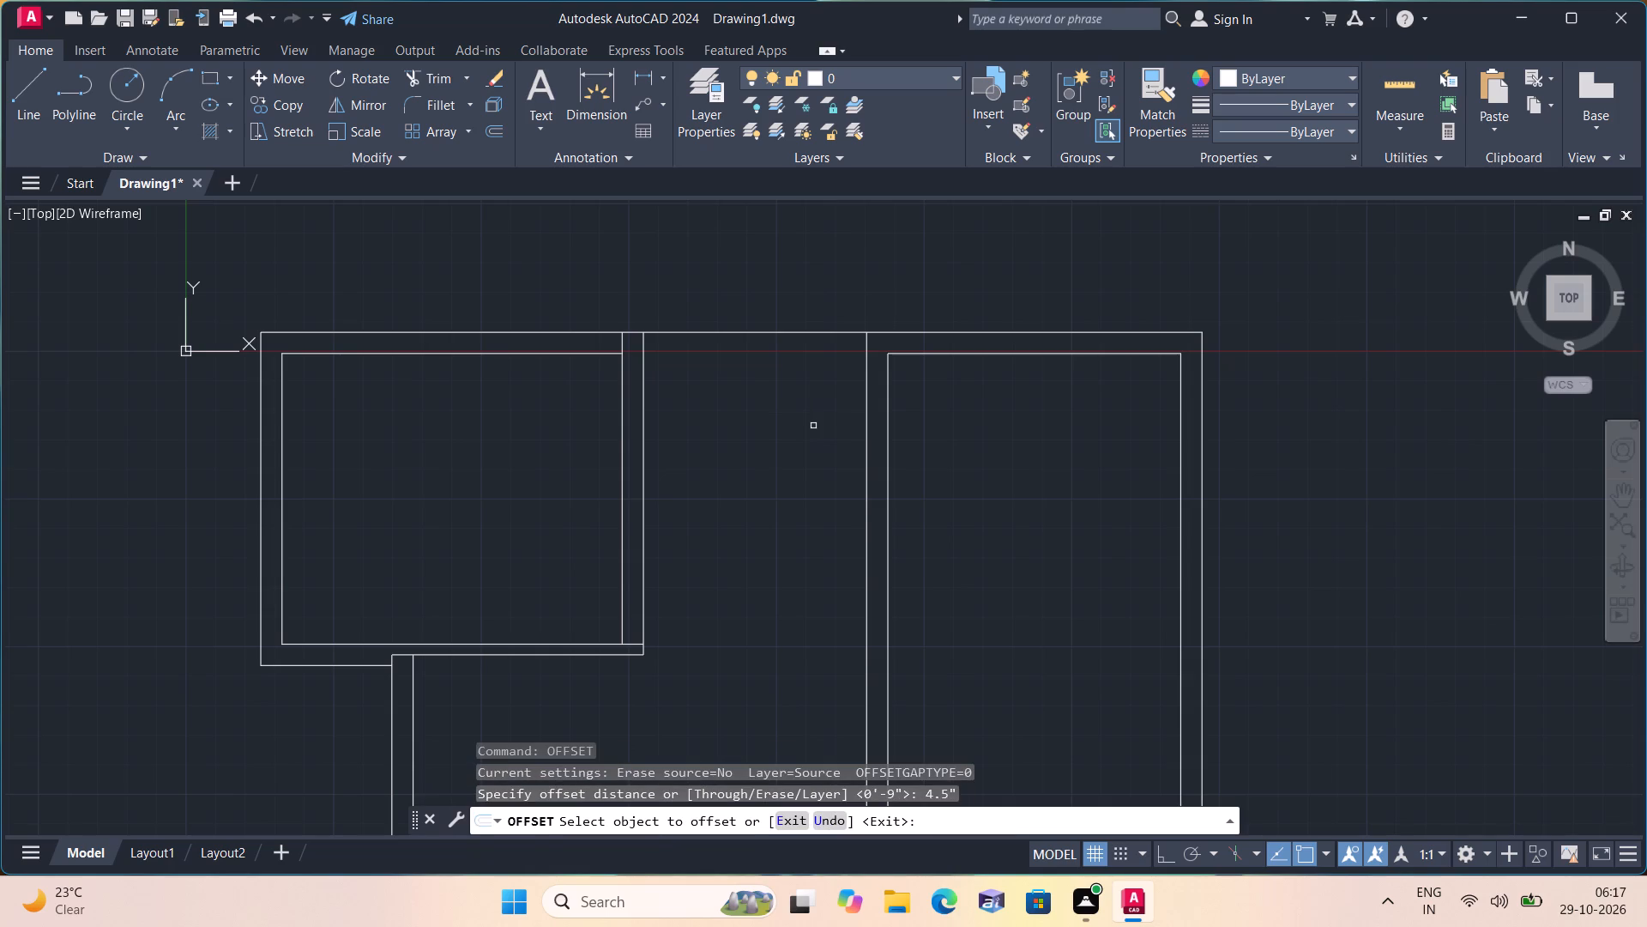
{"action": "left_click", "coordinate": [624, 373]}
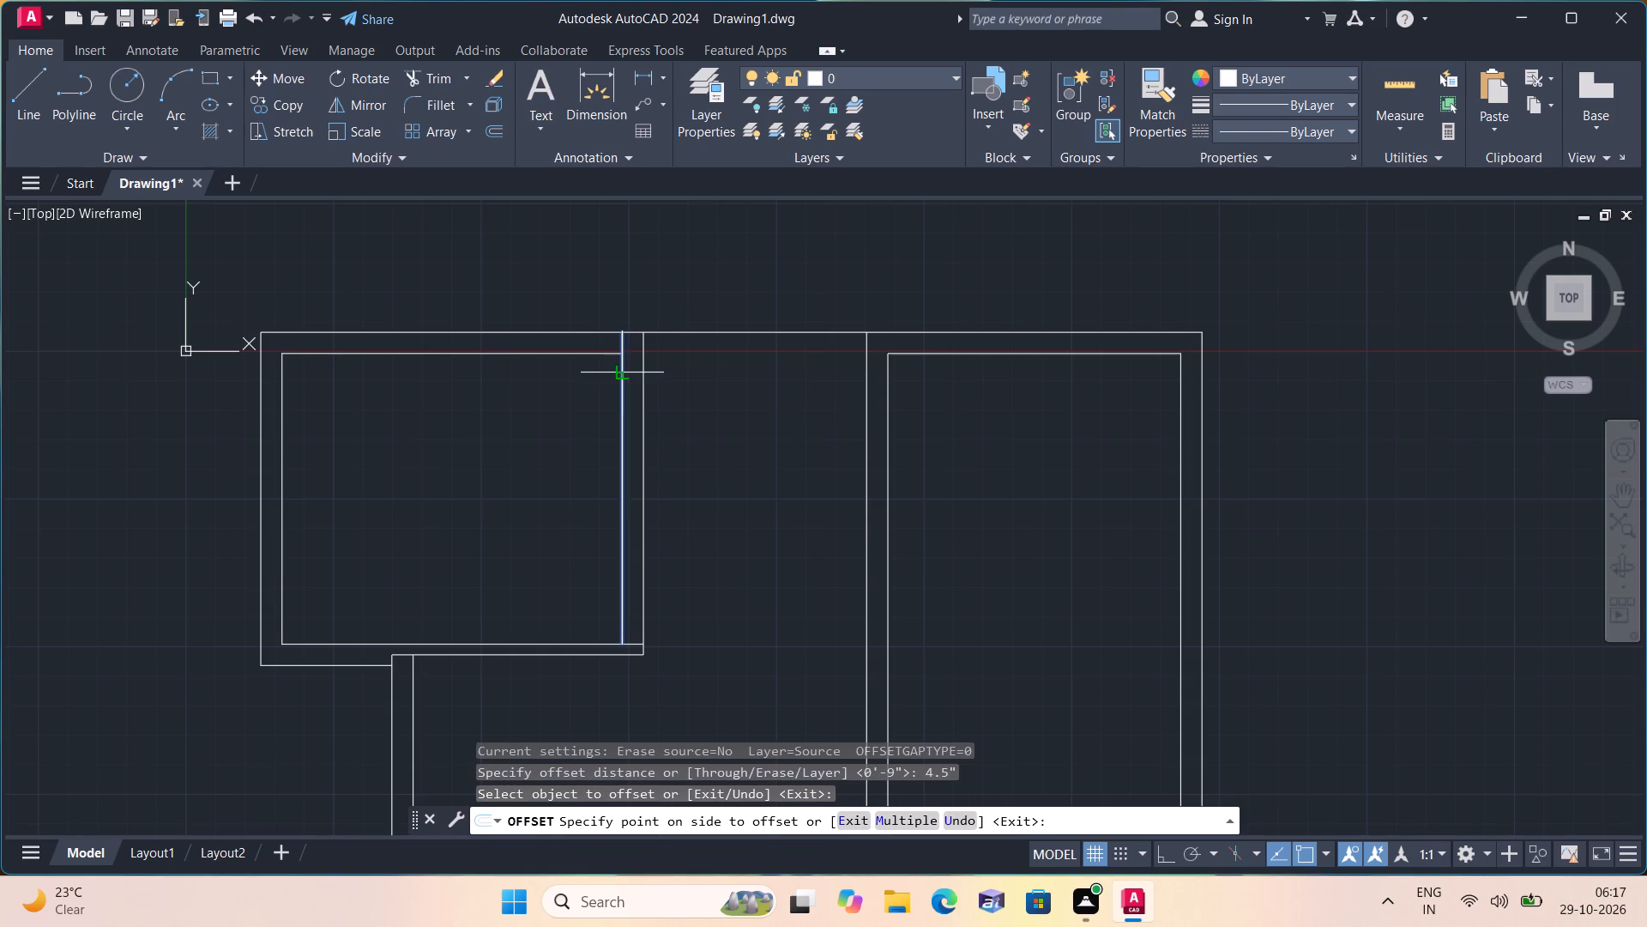
{"action": "left_click", "coordinate": [728, 385]}
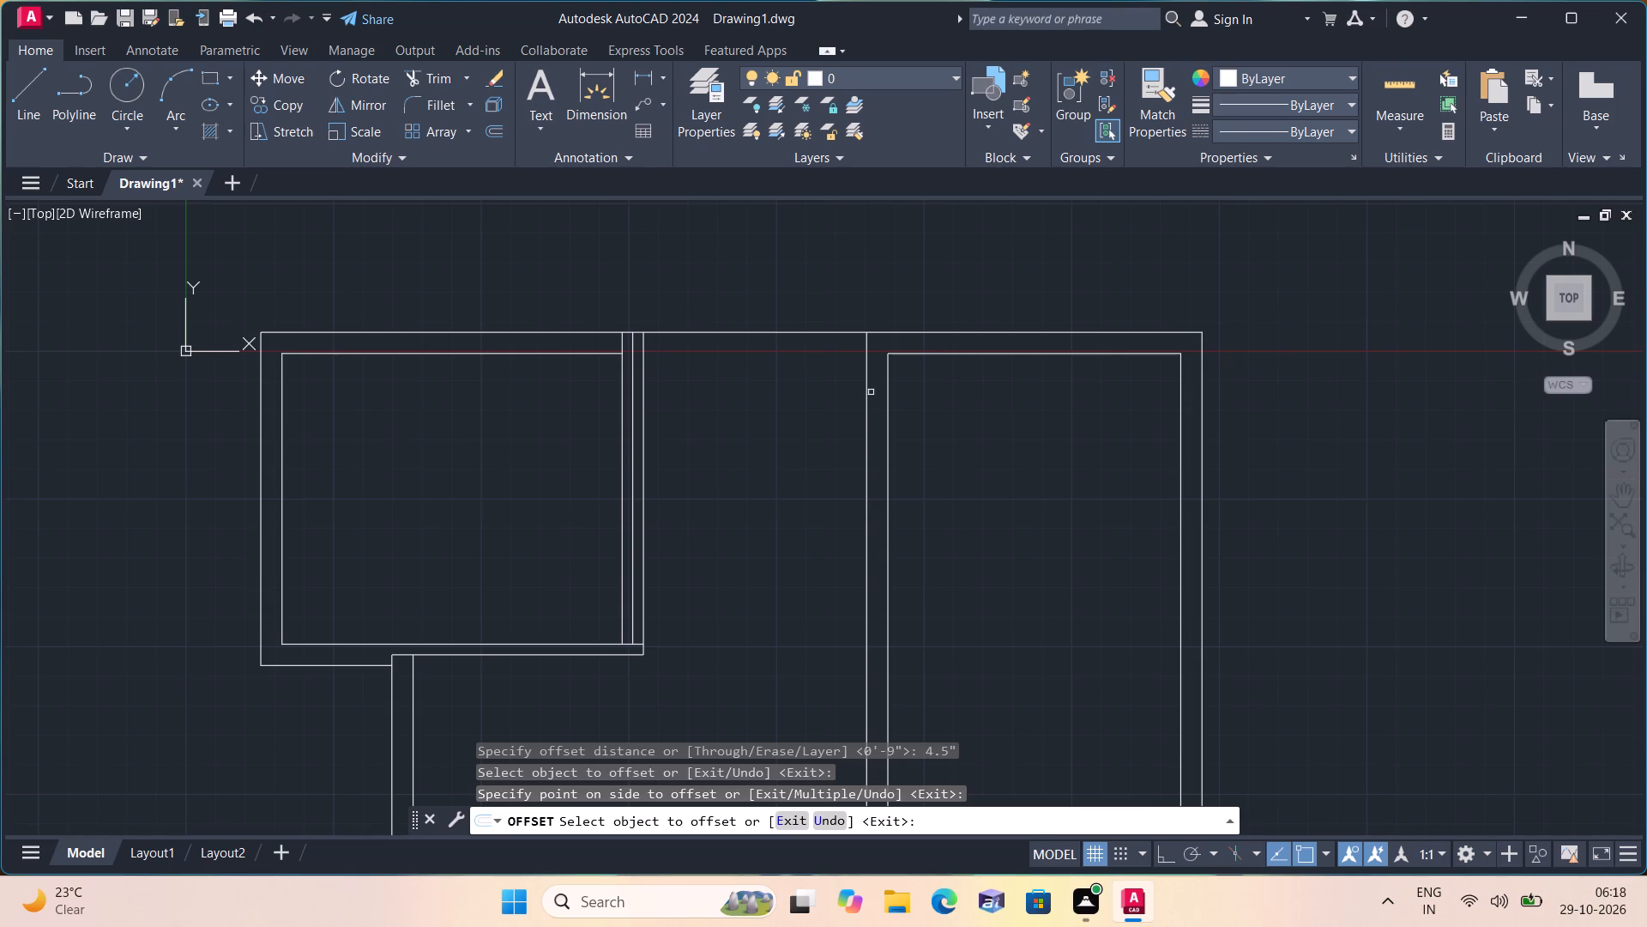
{"action": "left_click", "coordinate": [870, 391]}
{"action": "left_click", "coordinate": [880, 394]}
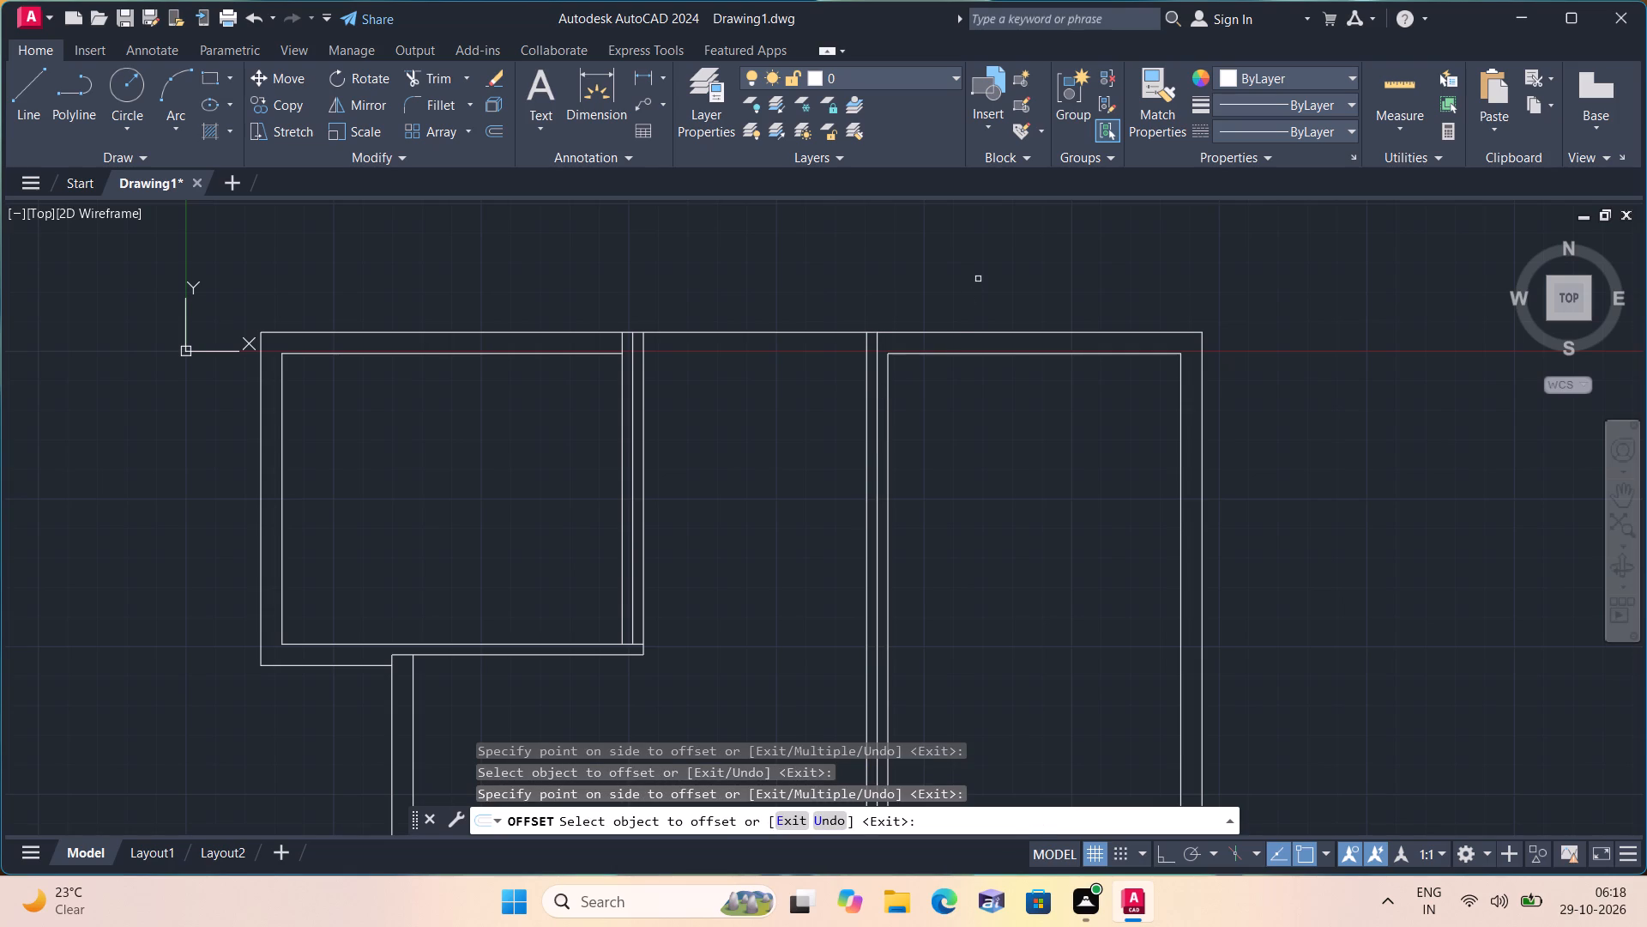
{"action": "key", "text": "space"}
Offset the top wall's outer line 3' upward.
{"action": "key", "text": "space"}
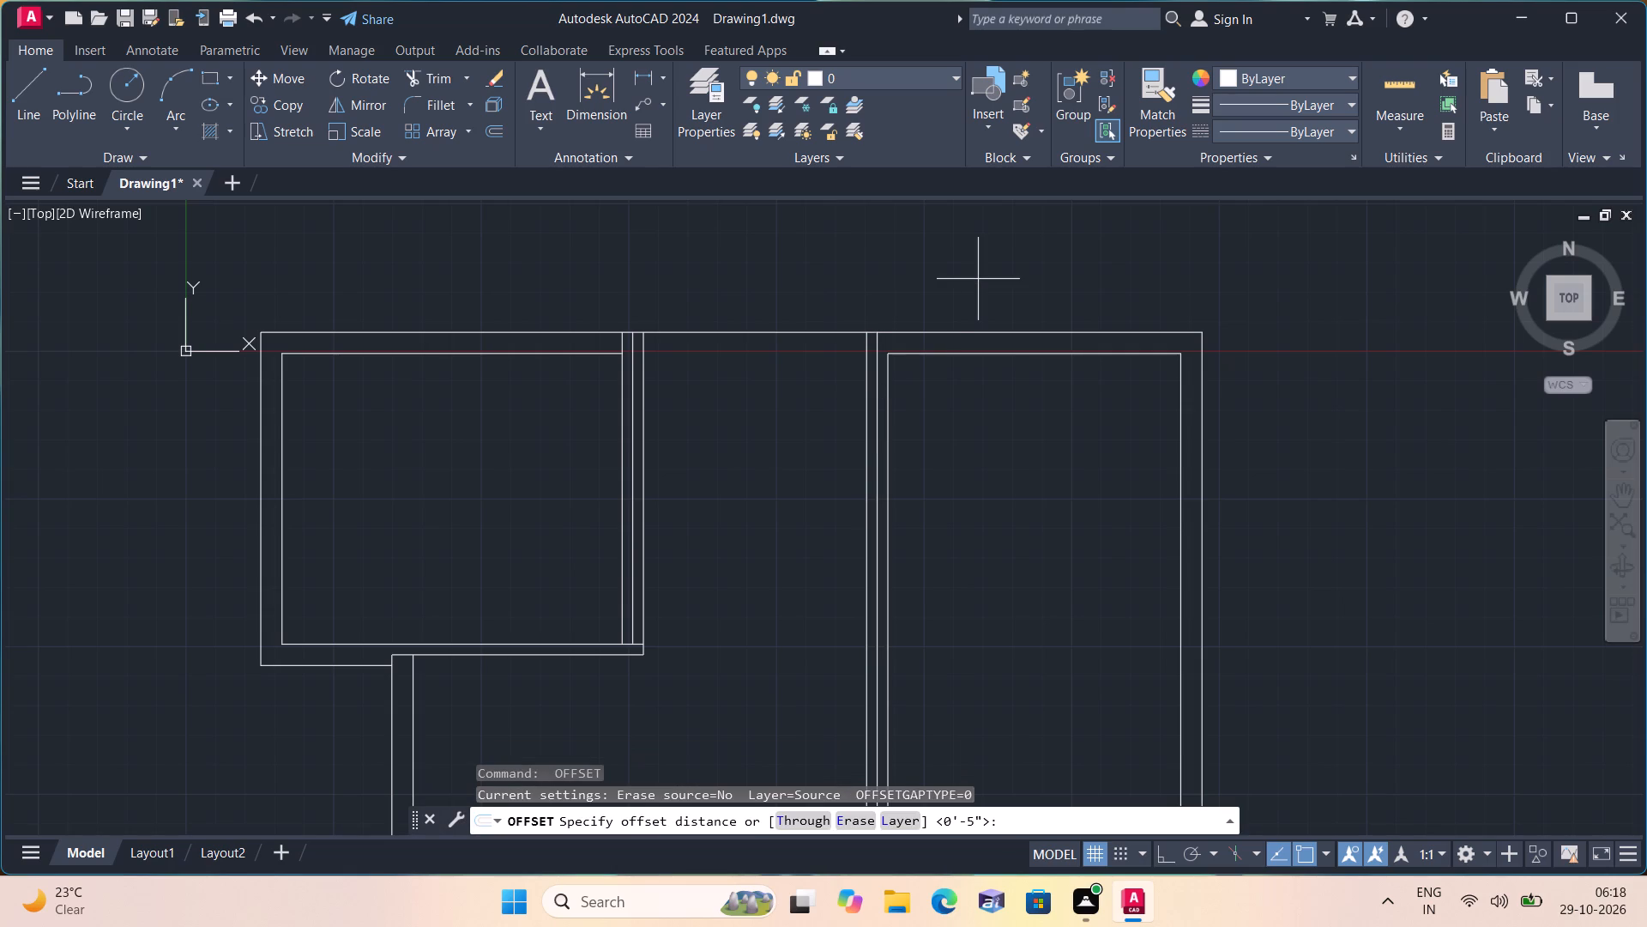
{"action": "type", "text": "3'"}
{"action": "key", "text": "space"}
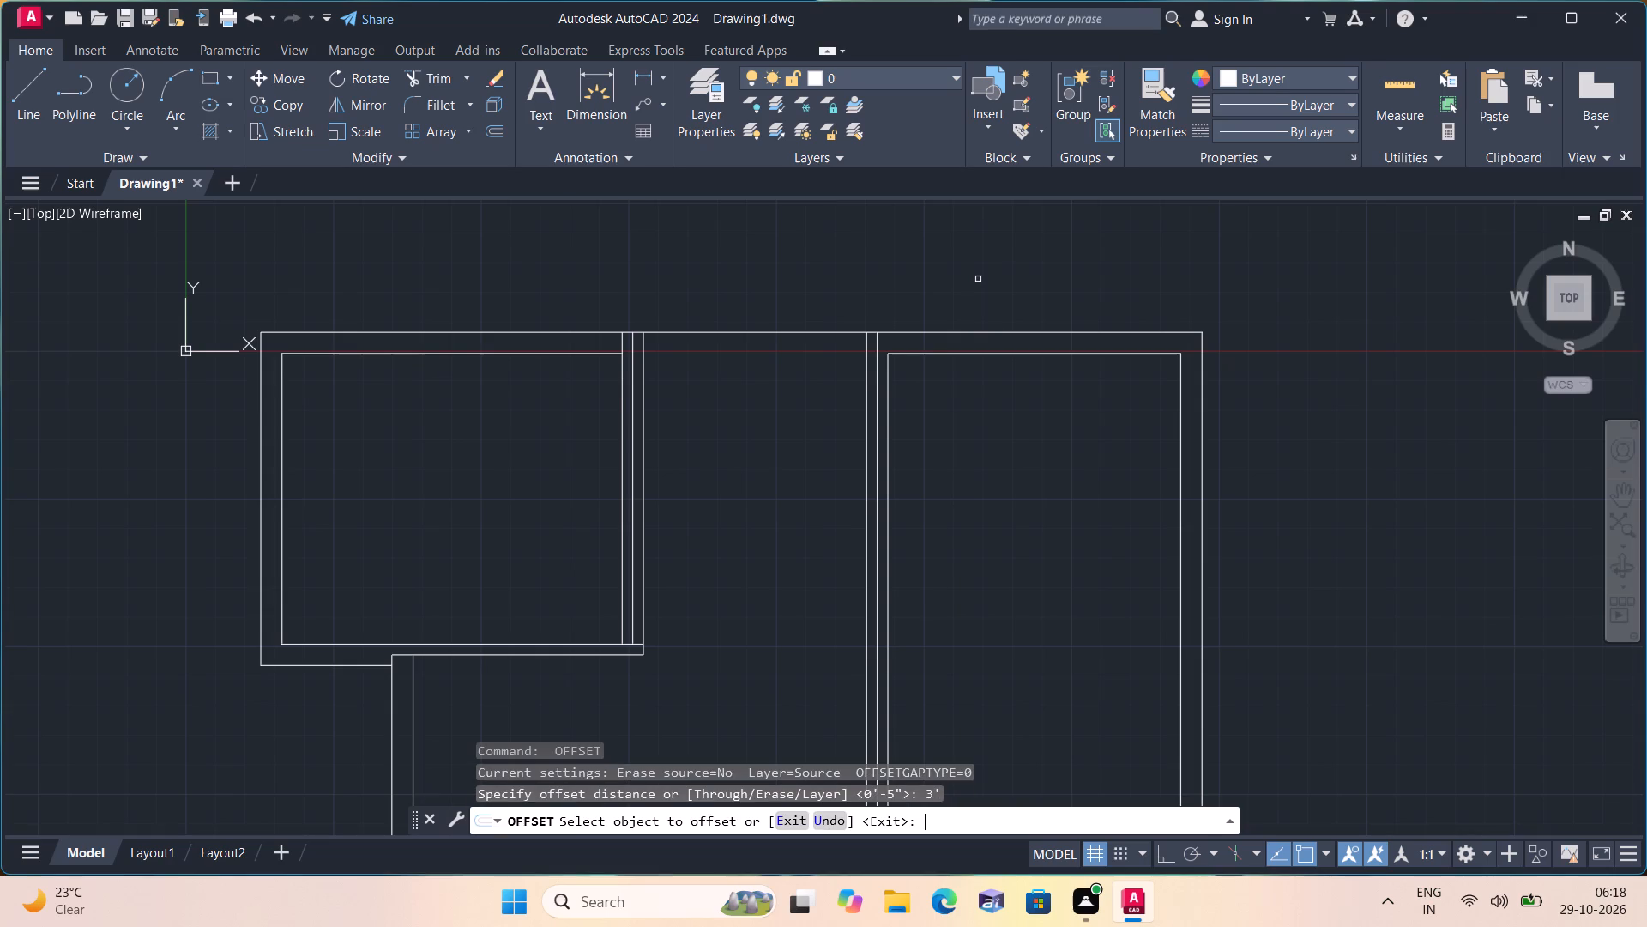
{"action": "left_click", "coordinate": [782, 334]}
{"action": "left_click", "coordinate": [787, 287]}
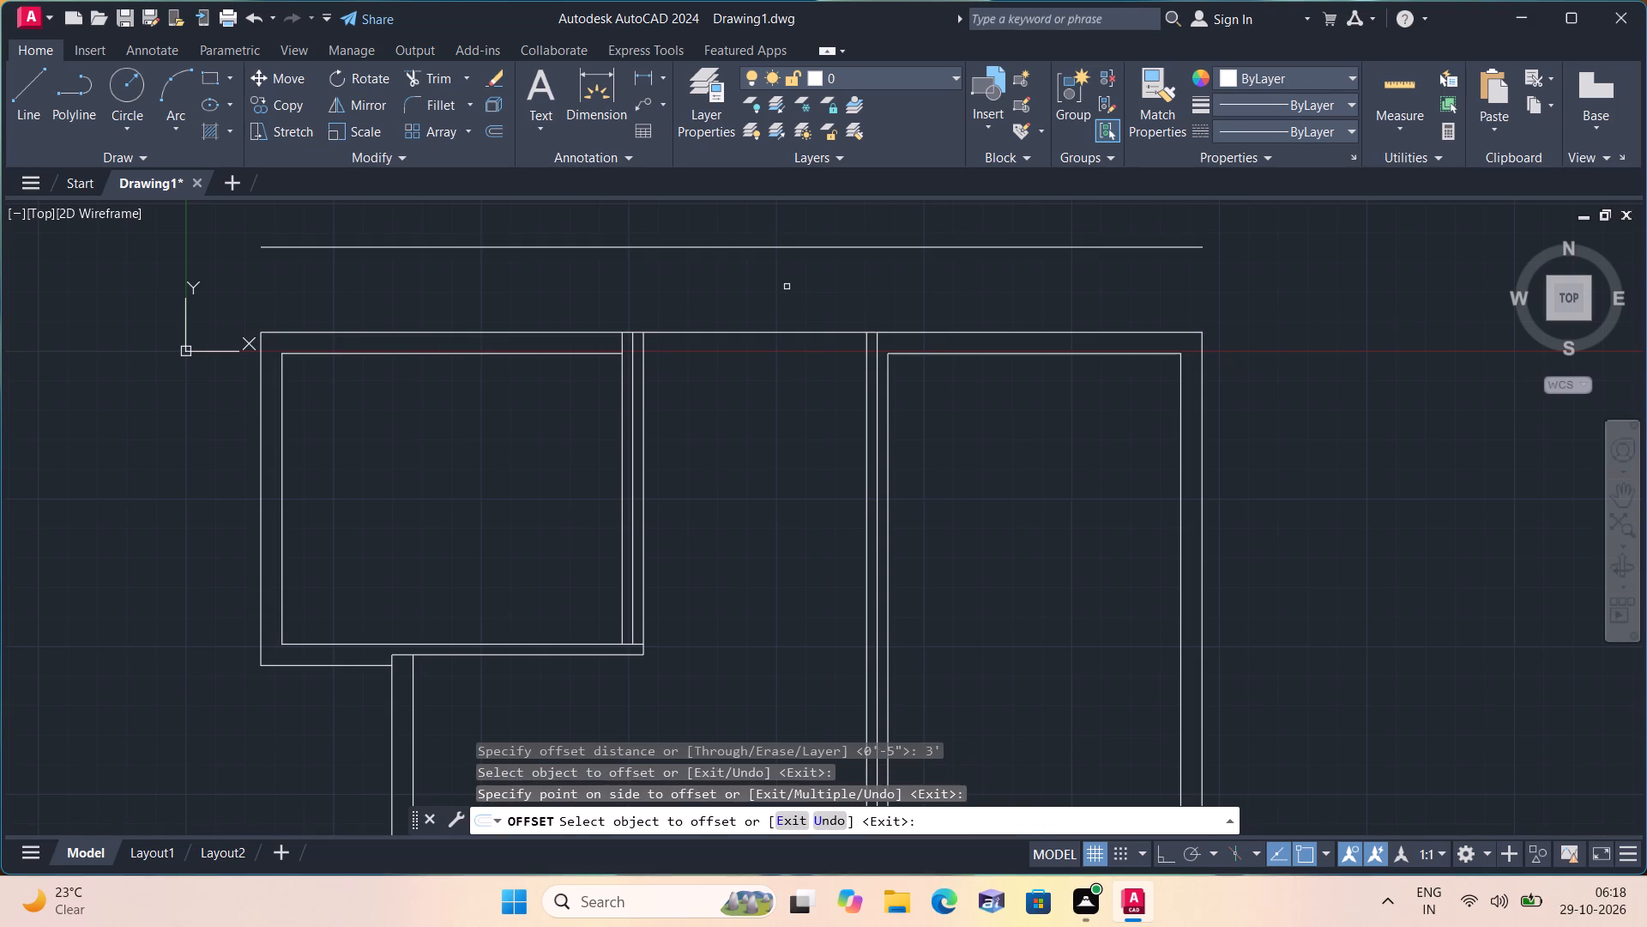
{"action": "key", "text": "space"}
Extend the 4.5"-spaced line pairs at the upper-left room's right wall and the middle wall up to the 3' offset line.
{"action": "type", "text": "exte"}
{"action": "key", "text": "space"}
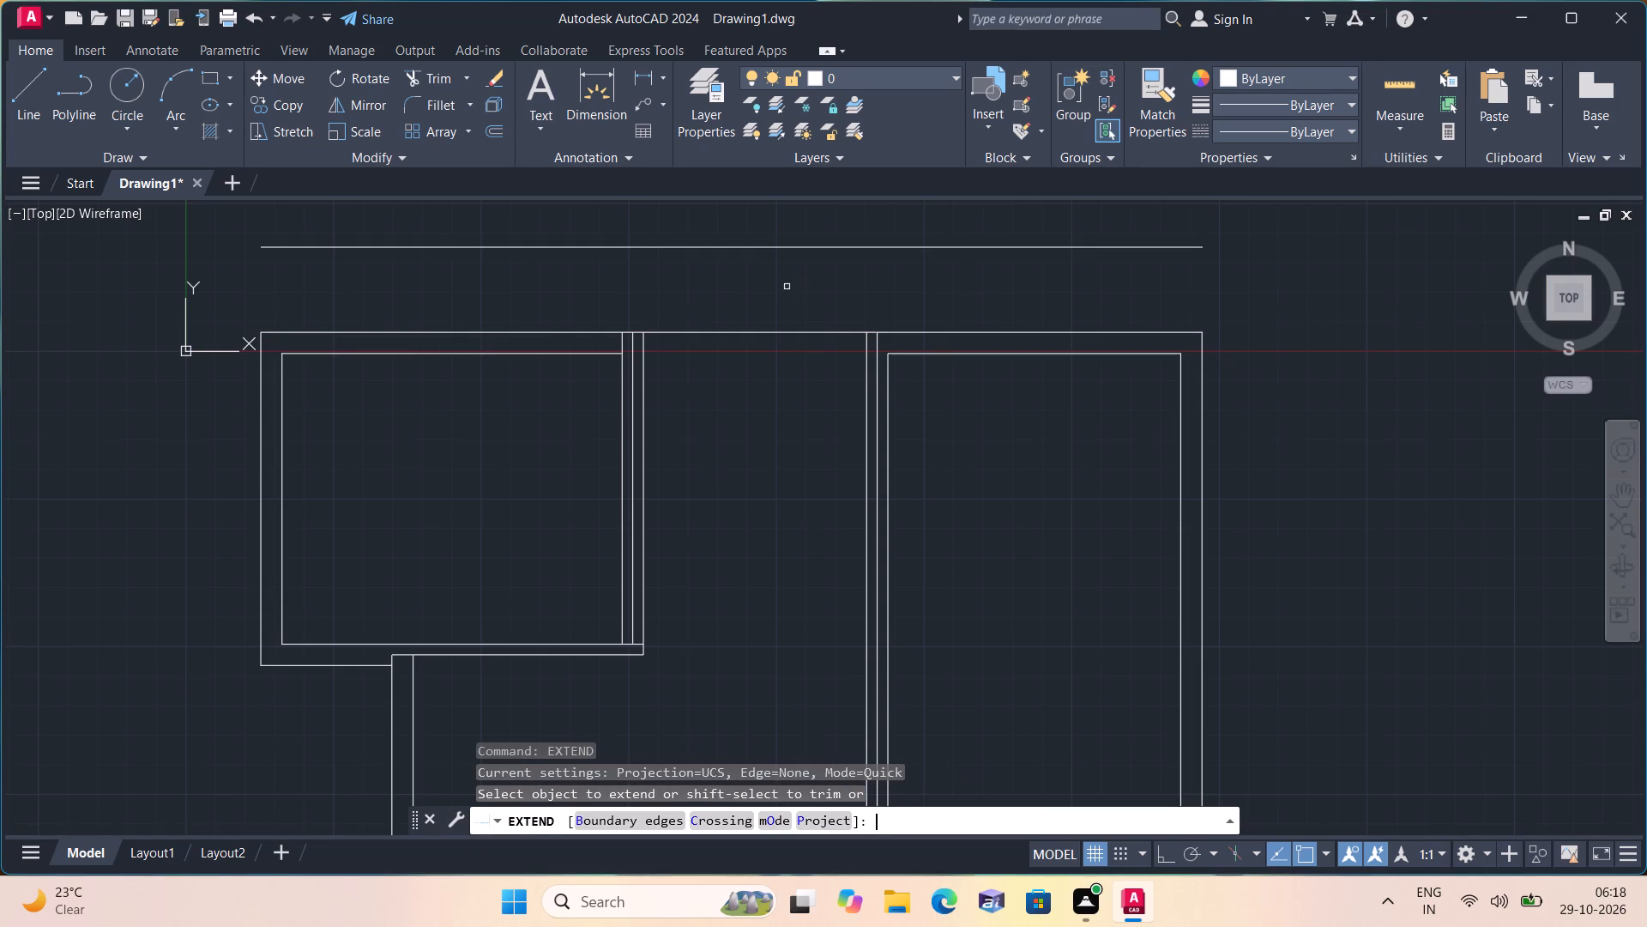
{"action": "left_click", "coordinate": [623, 339]}
{"action": "left_click", "coordinate": [631, 342]}
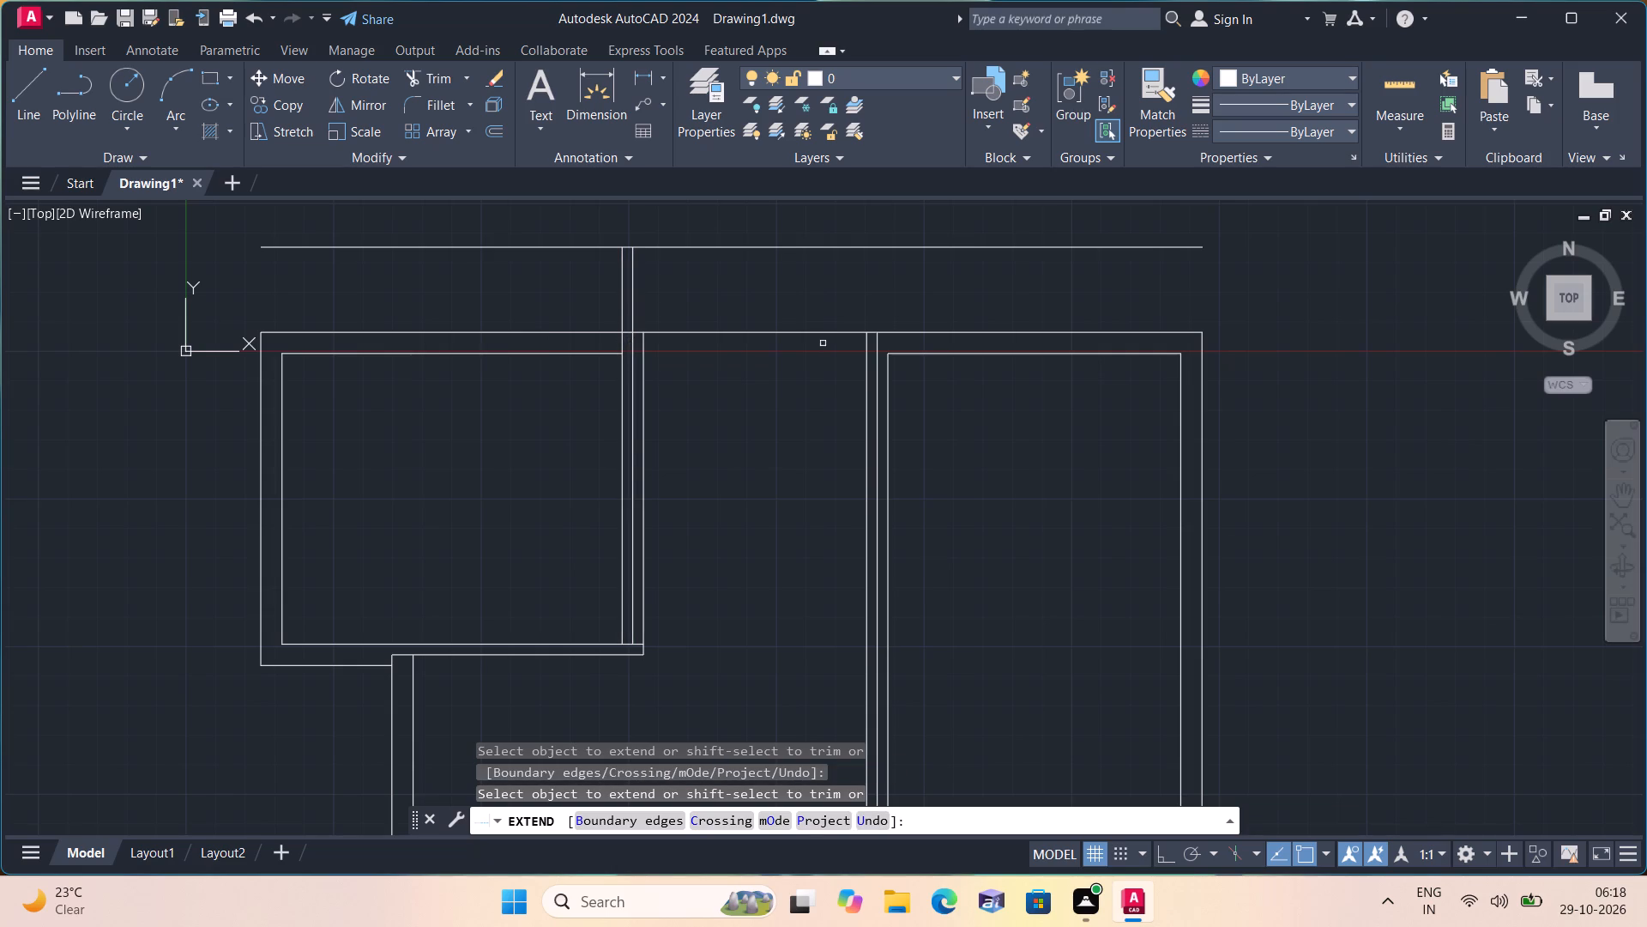
{"action": "left_click", "coordinate": [890, 357]}
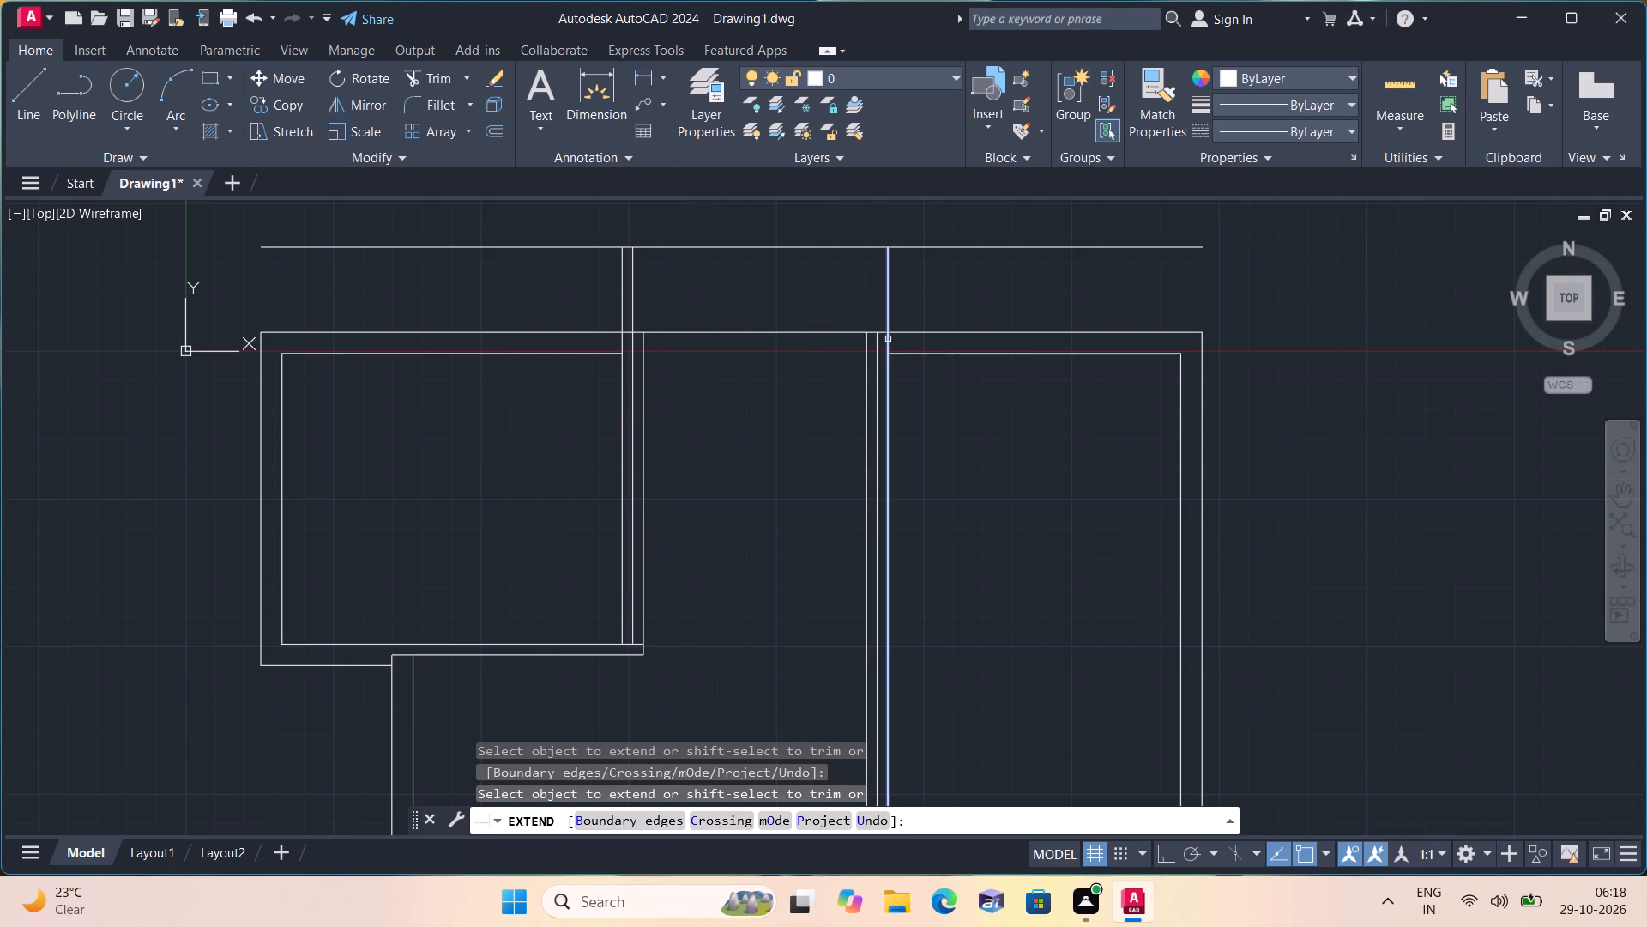
{"action": "left_click", "coordinate": [888, 339]}
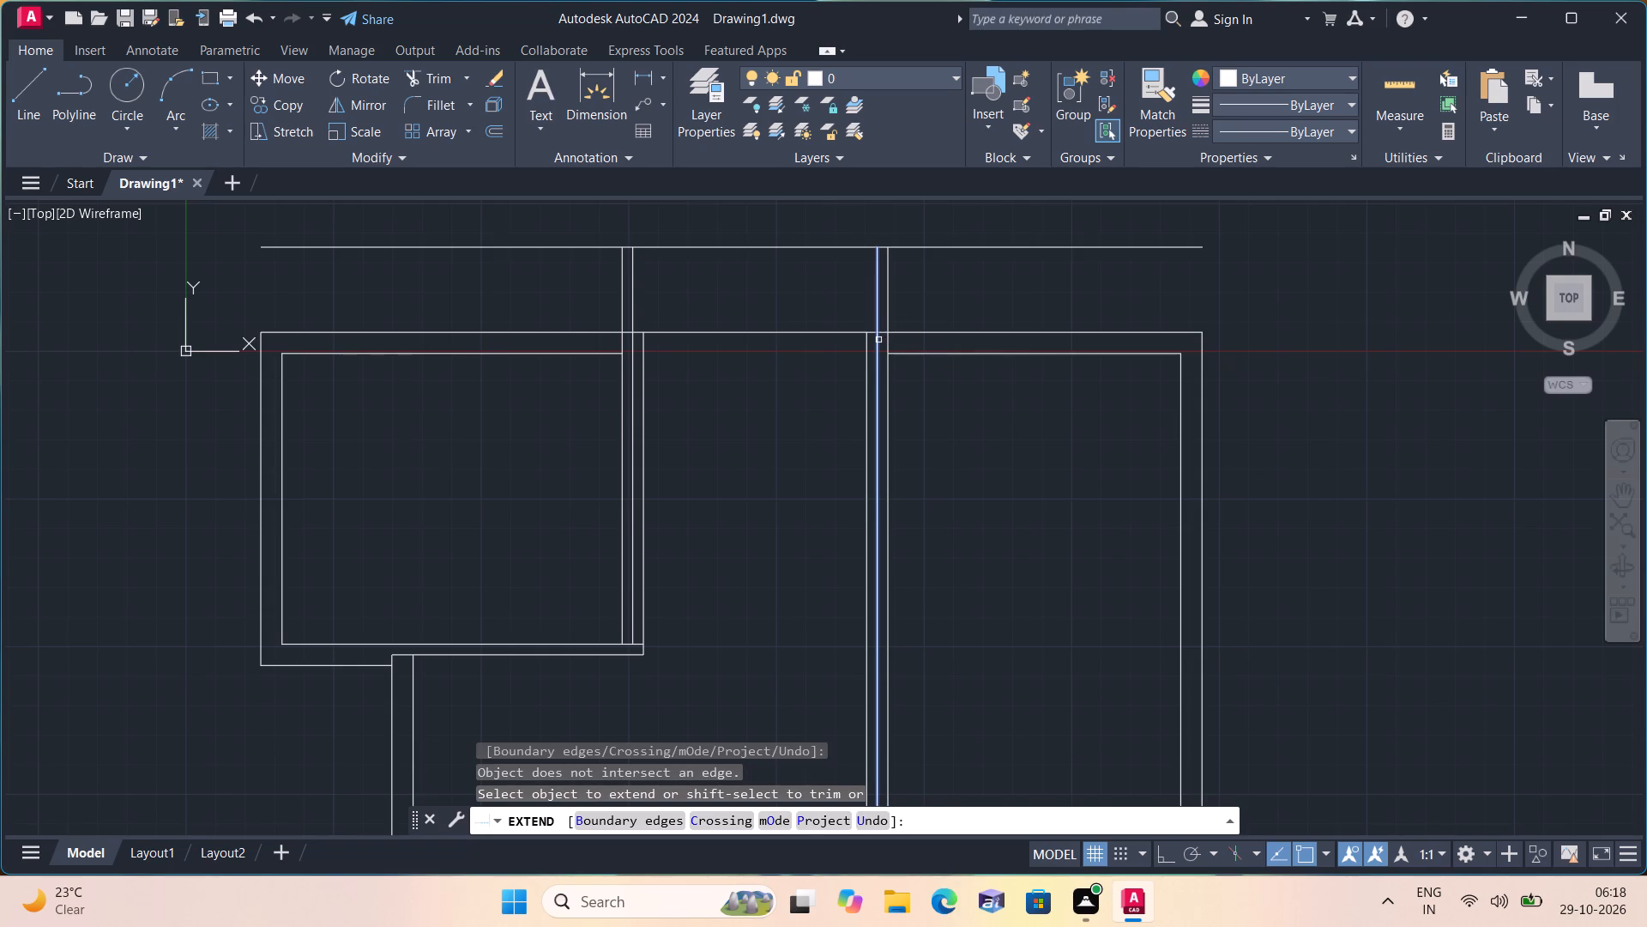
{"action": "left_click", "coordinate": [878, 340]}
{"action": "key", "text": "space"}
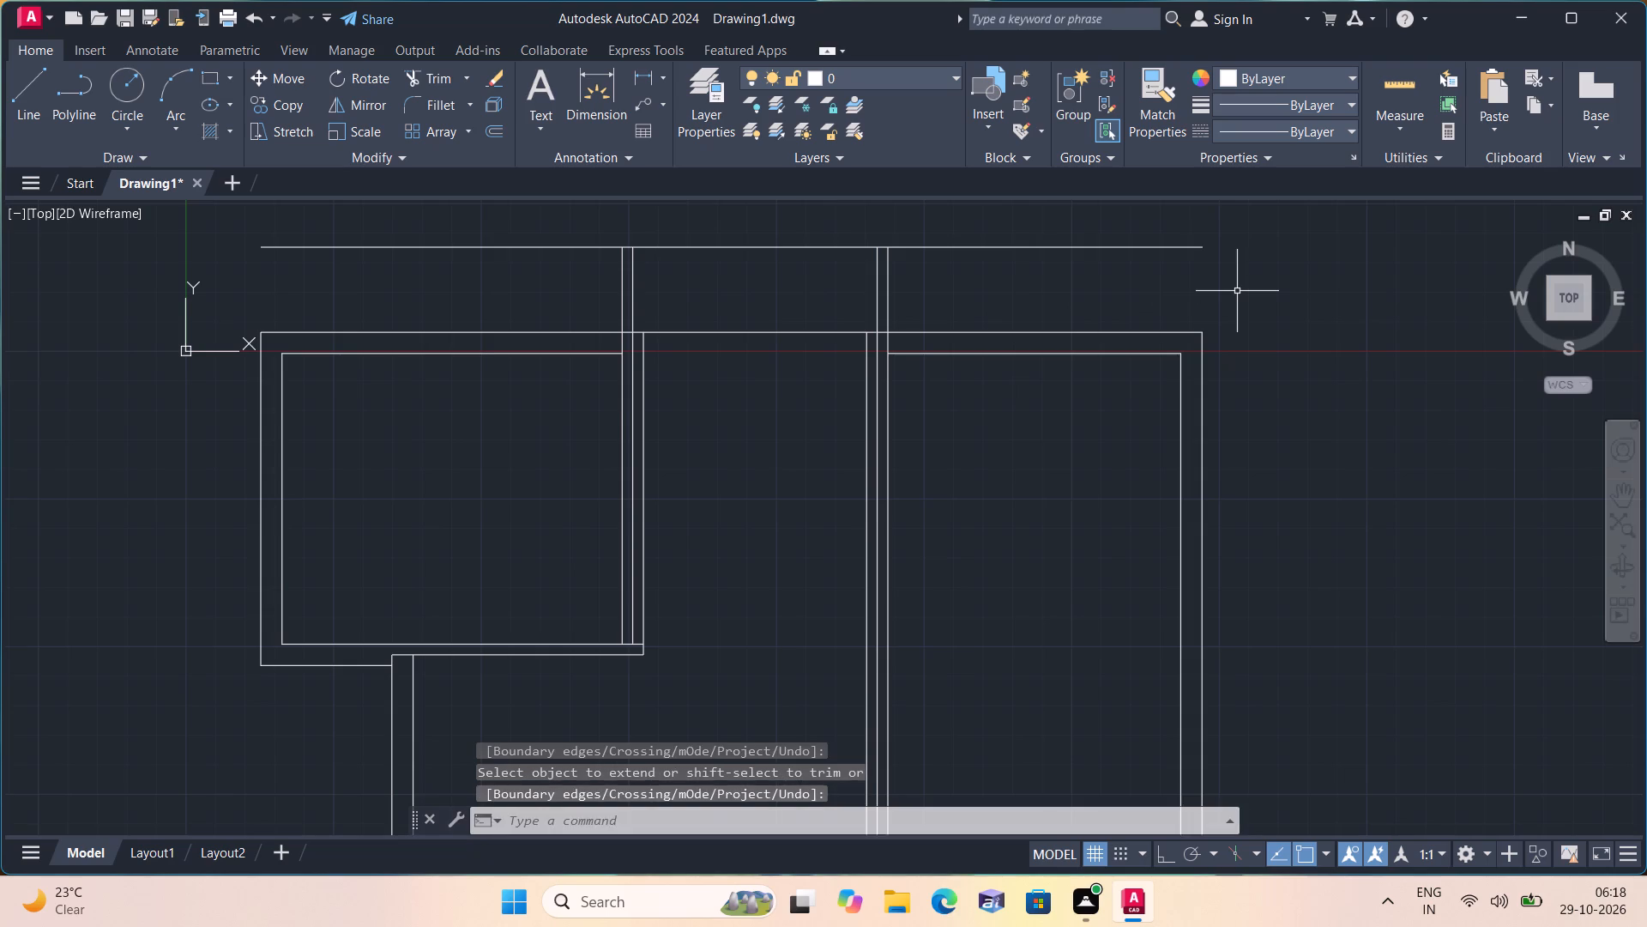
Trim the 3' offset line beyond the outer lines of the two extended 4.5" walls.
{"action": "type", "text": "trim"}
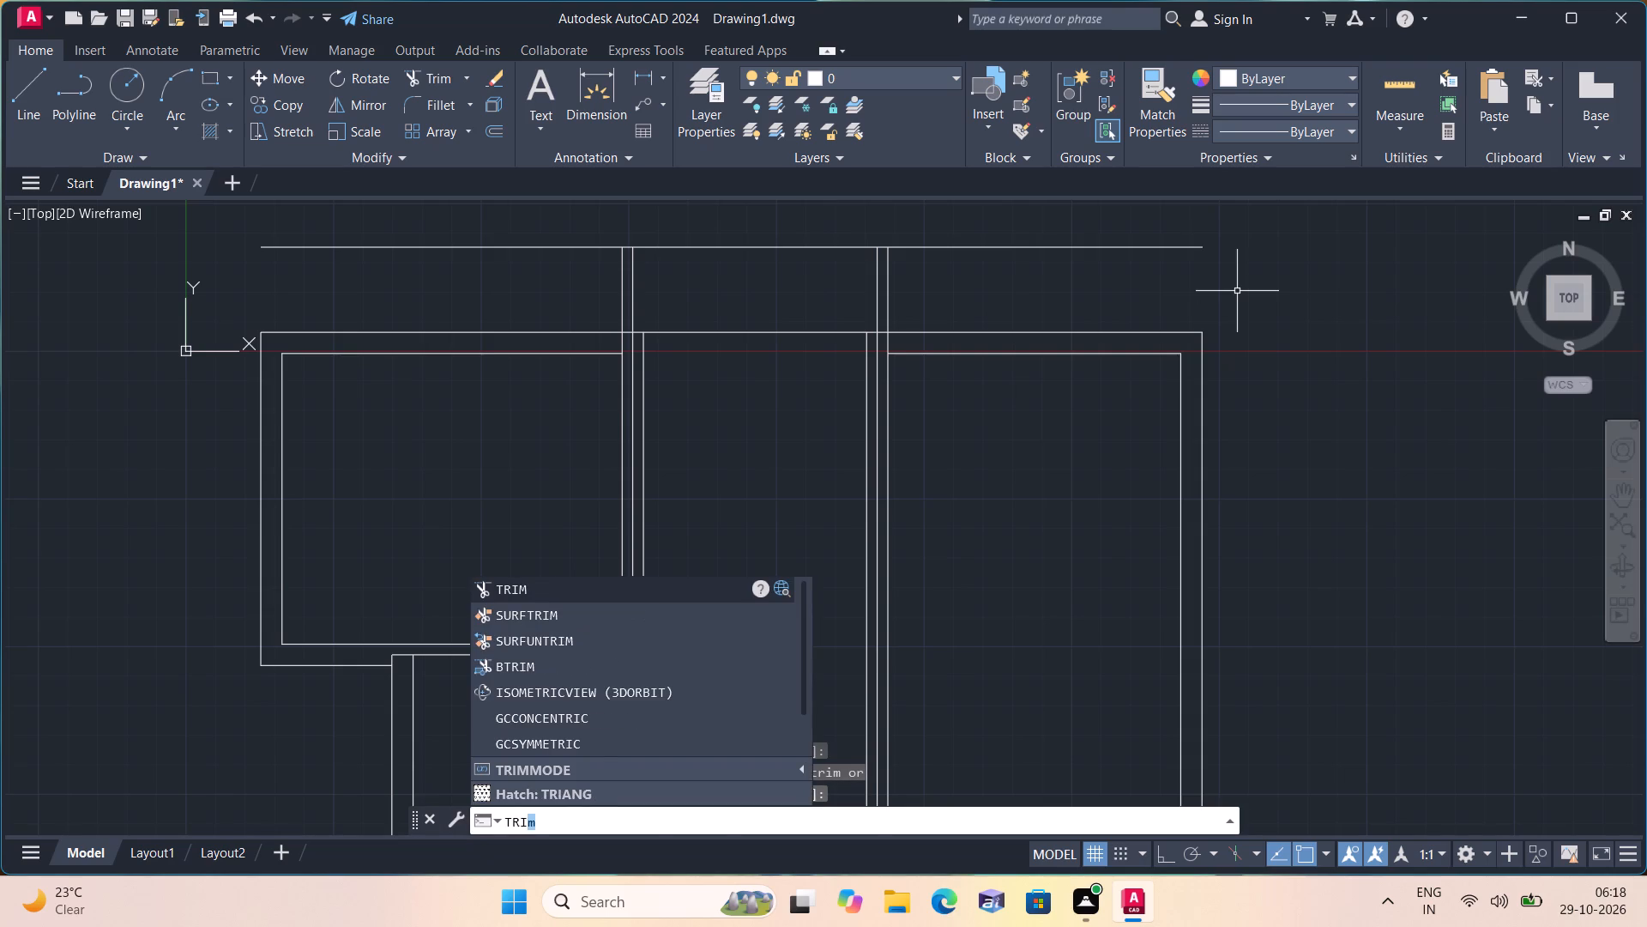
{"action": "key", "text": "space"}
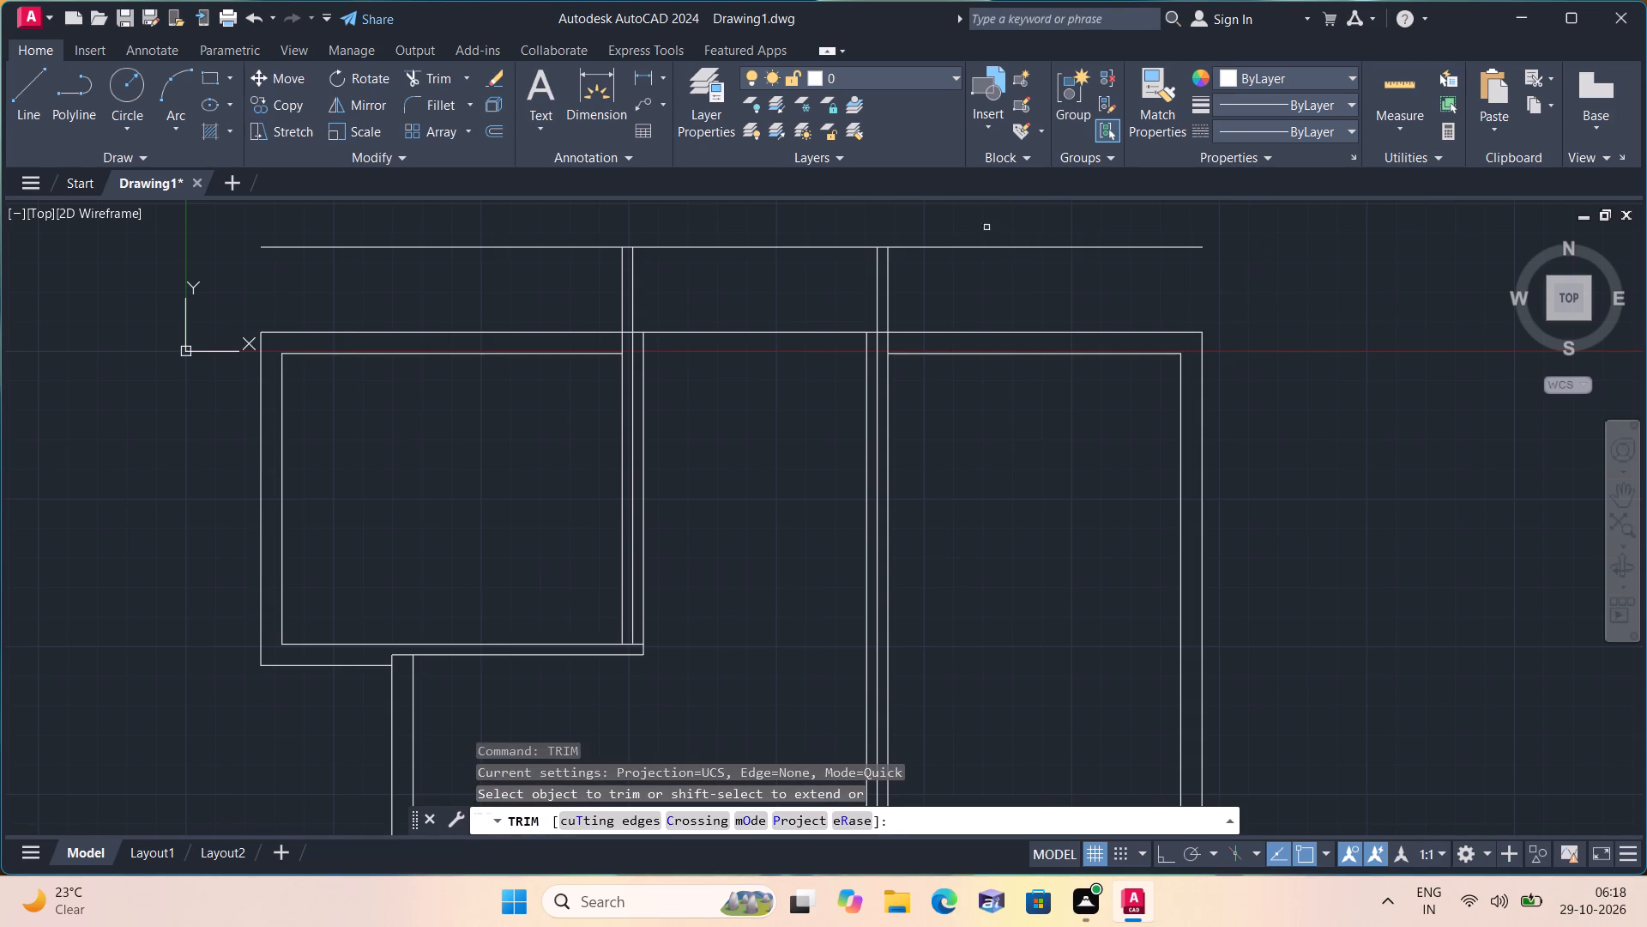
{"action": "left_click_drag", "start_coordinate": [990, 303], "coordinate": [971, 265]}
{"action": "left_click_drag", "start_coordinate": [949, 234], "coordinate": [967, 261]}
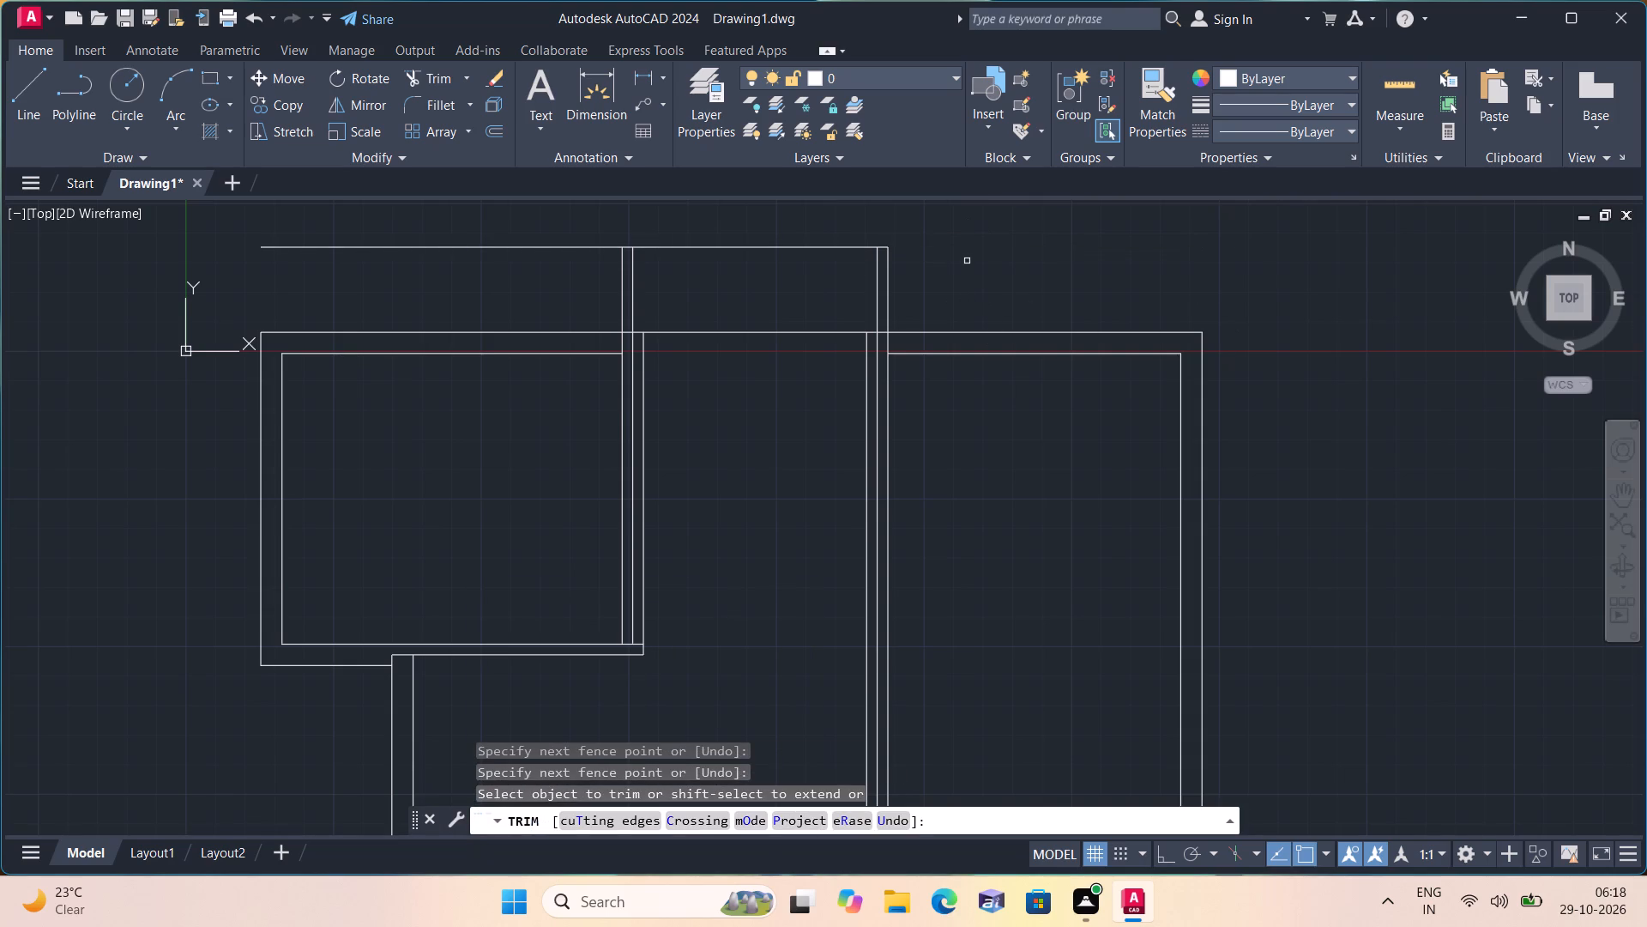
{"action": "left_click_drag", "start_coordinate": [580, 231], "coordinate": [561, 291]}
Trim the inner lines of both 4.5" walls below the top wall's outer line.
{"action": "scroll", "coordinate": [649, 343], "scroll_direction": "up", "scroll_amount": 1}
{"action": "left_click", "coordinate": [624, 333]}
{"action": "scroll", "coordinate": [664, 403], "scroll_direction": "down", "scroll_amount": 2}
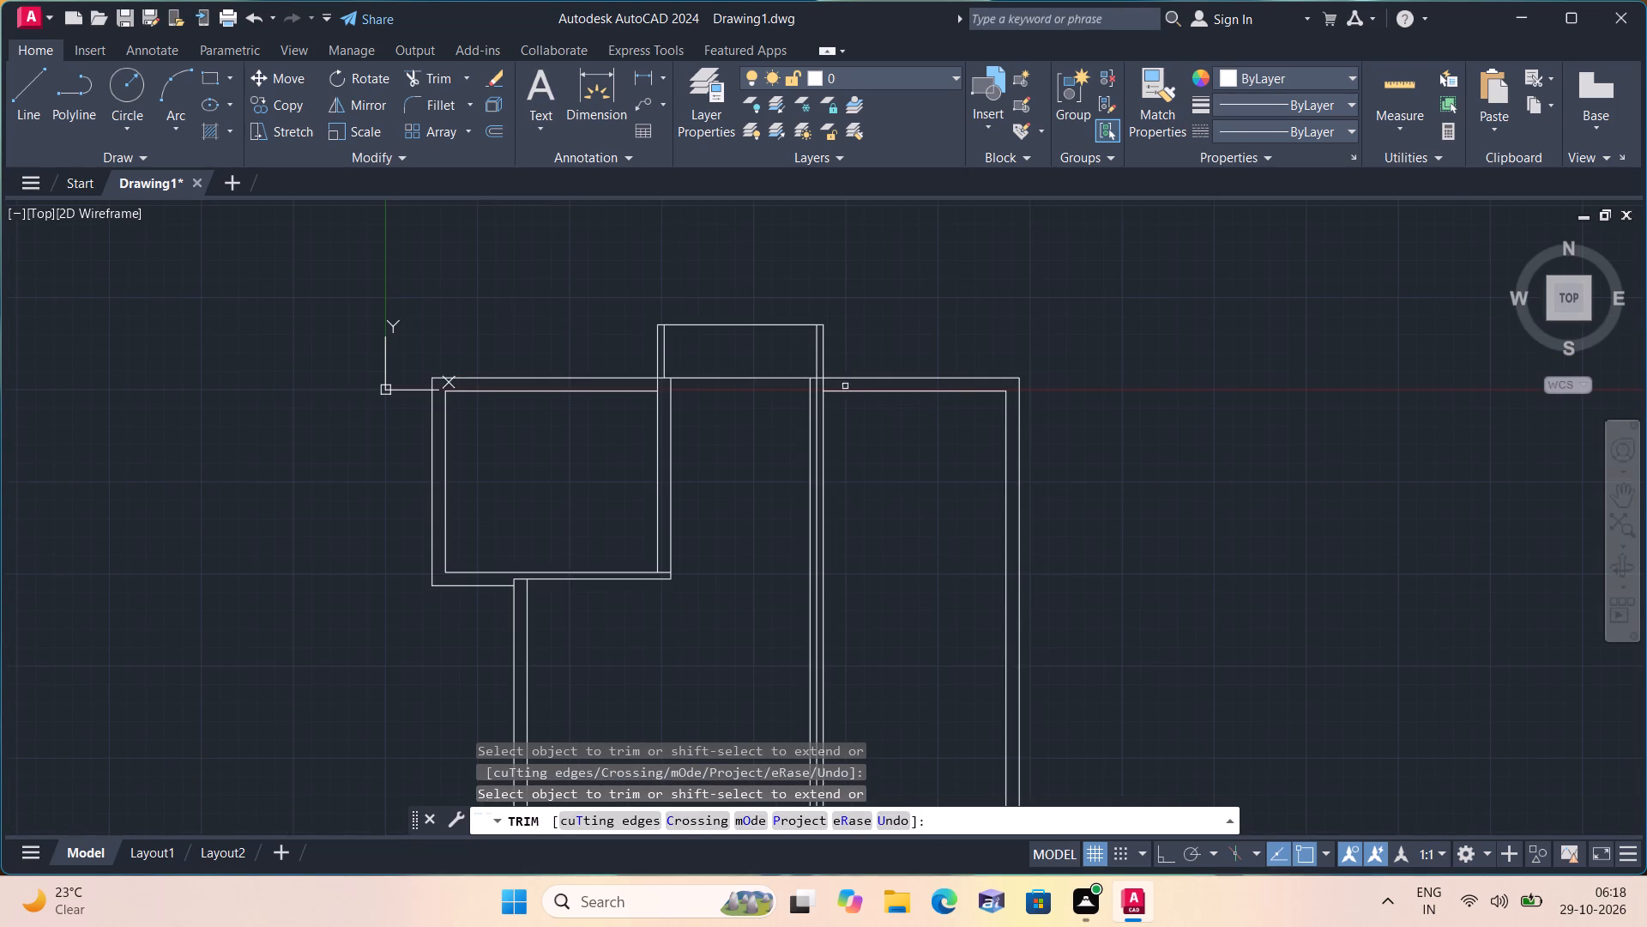
{"action": "scroll", "coordinate": [838, 382], "scroll_direction": "up", "scroll_amount": 2}
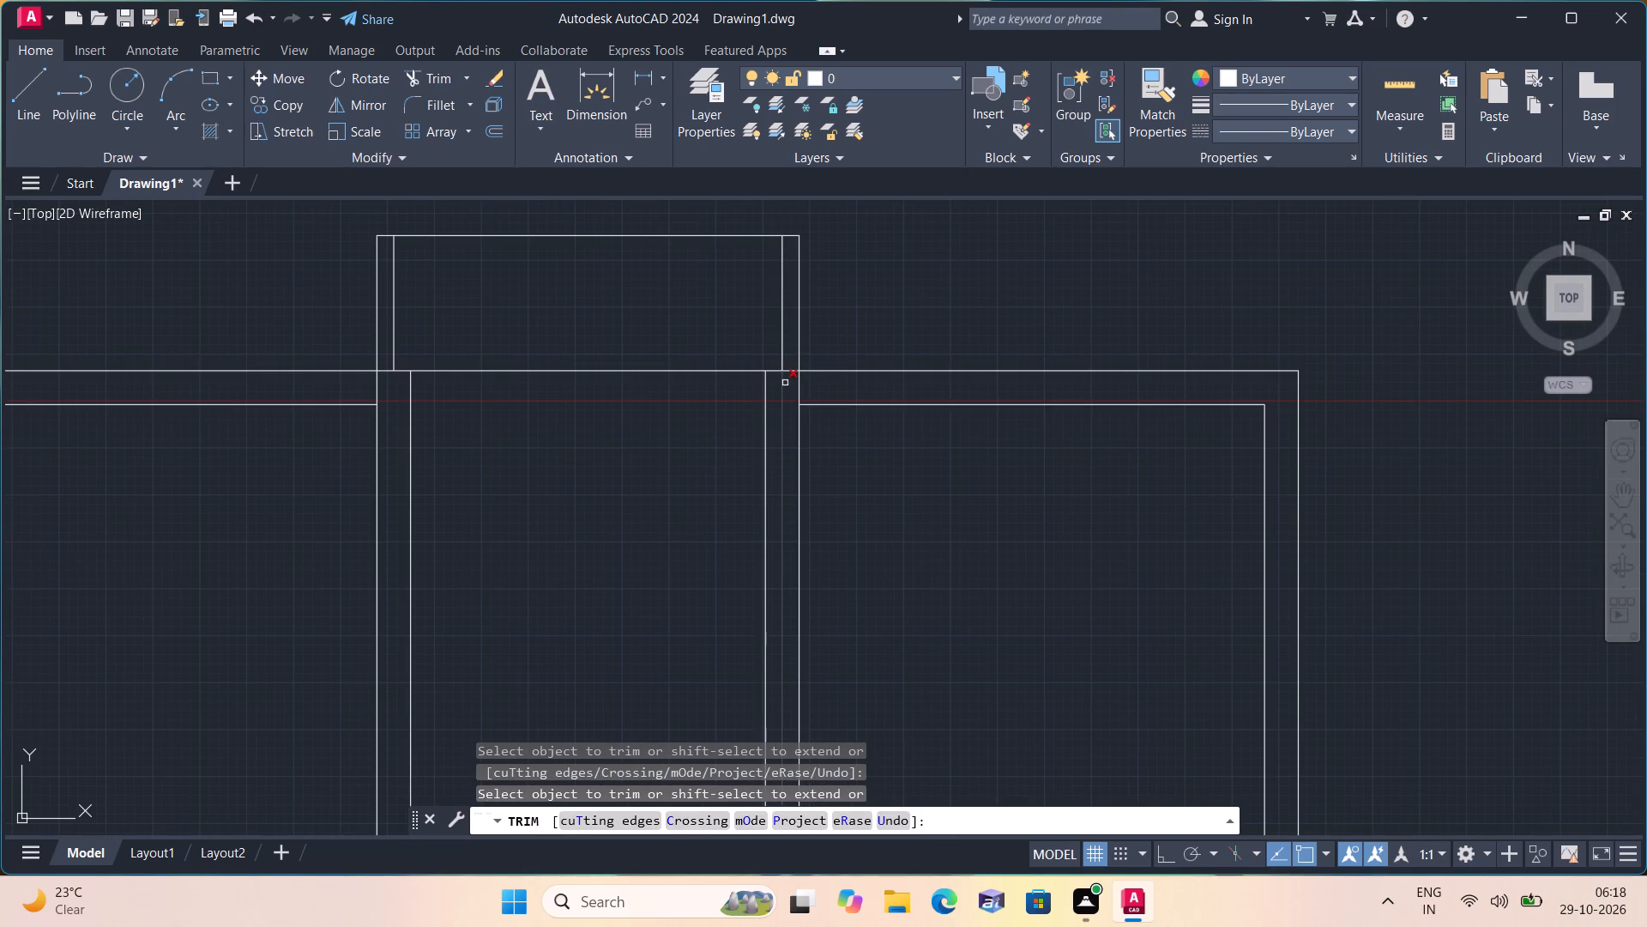
{"action": "left_click", "coordinate": [785, 383]}
{"action": "scroll", "coordinate": [664, 538], "scroll_direction": "down", "scroll_amount": 2}
{"action": "middle_click_drag", "start_coordinate": [664, 536], "coordinate": [693, 430]}
{"action": "scroll", "coordinate": [752, 372], "scroll_direction": "up", "scroll_amount": 2}
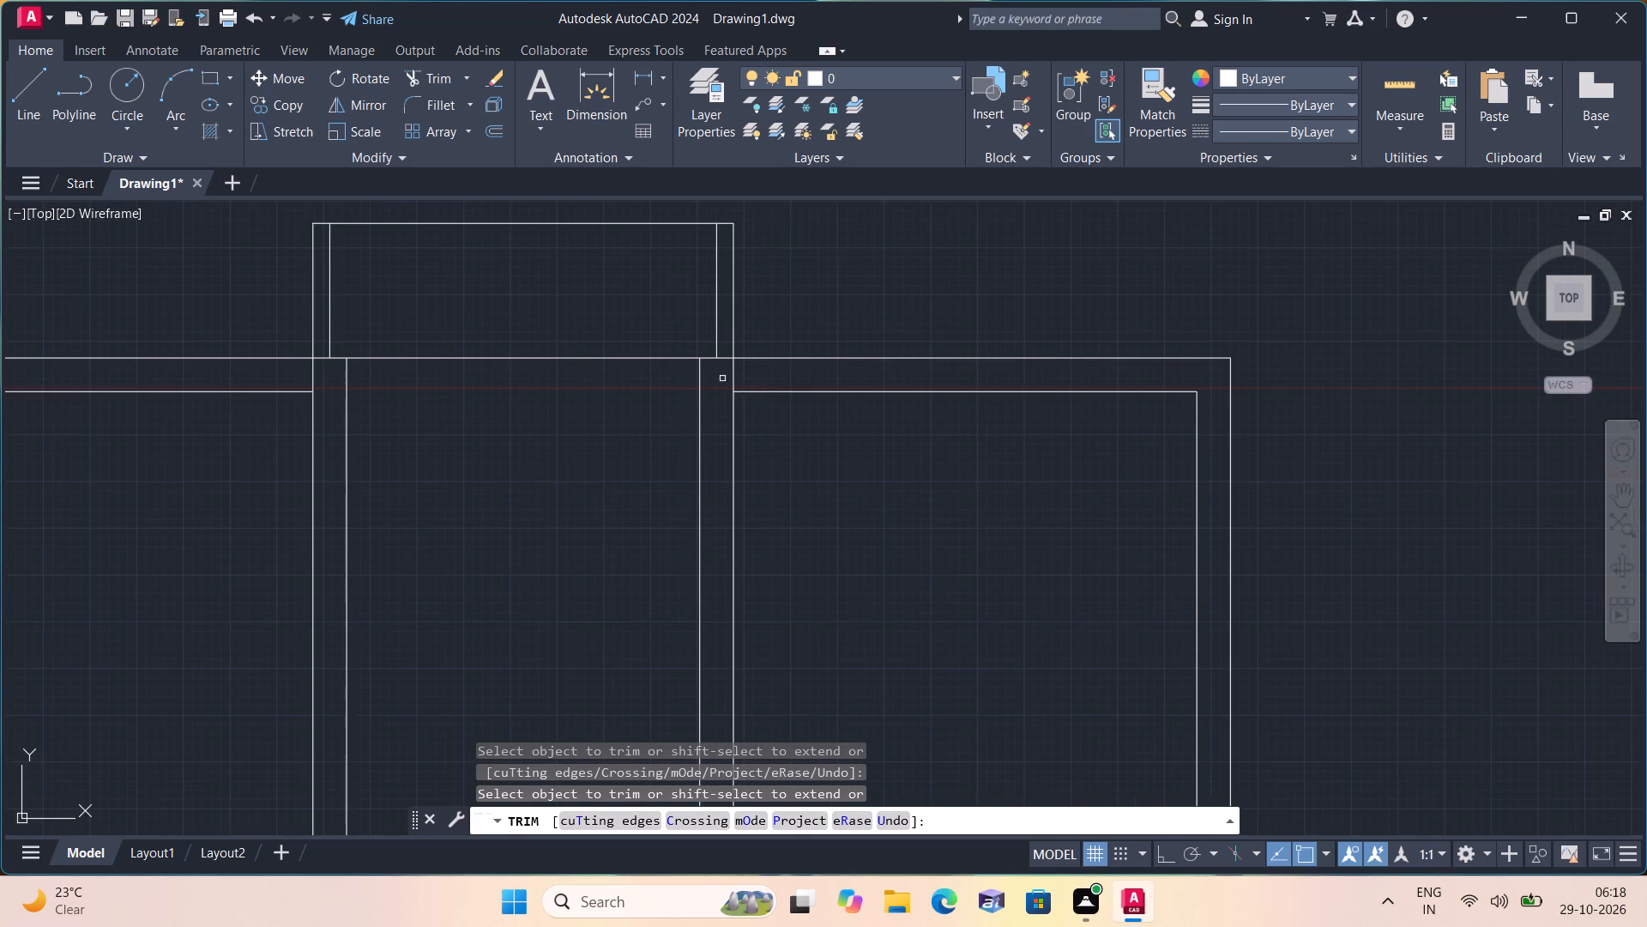
Trim the middle wall's right line where it crosses the top wall's thickness.
{"action": "left_click", "coordinate": [744, 379]}
{"action": "left_click", "coordinate": [715, 378]}
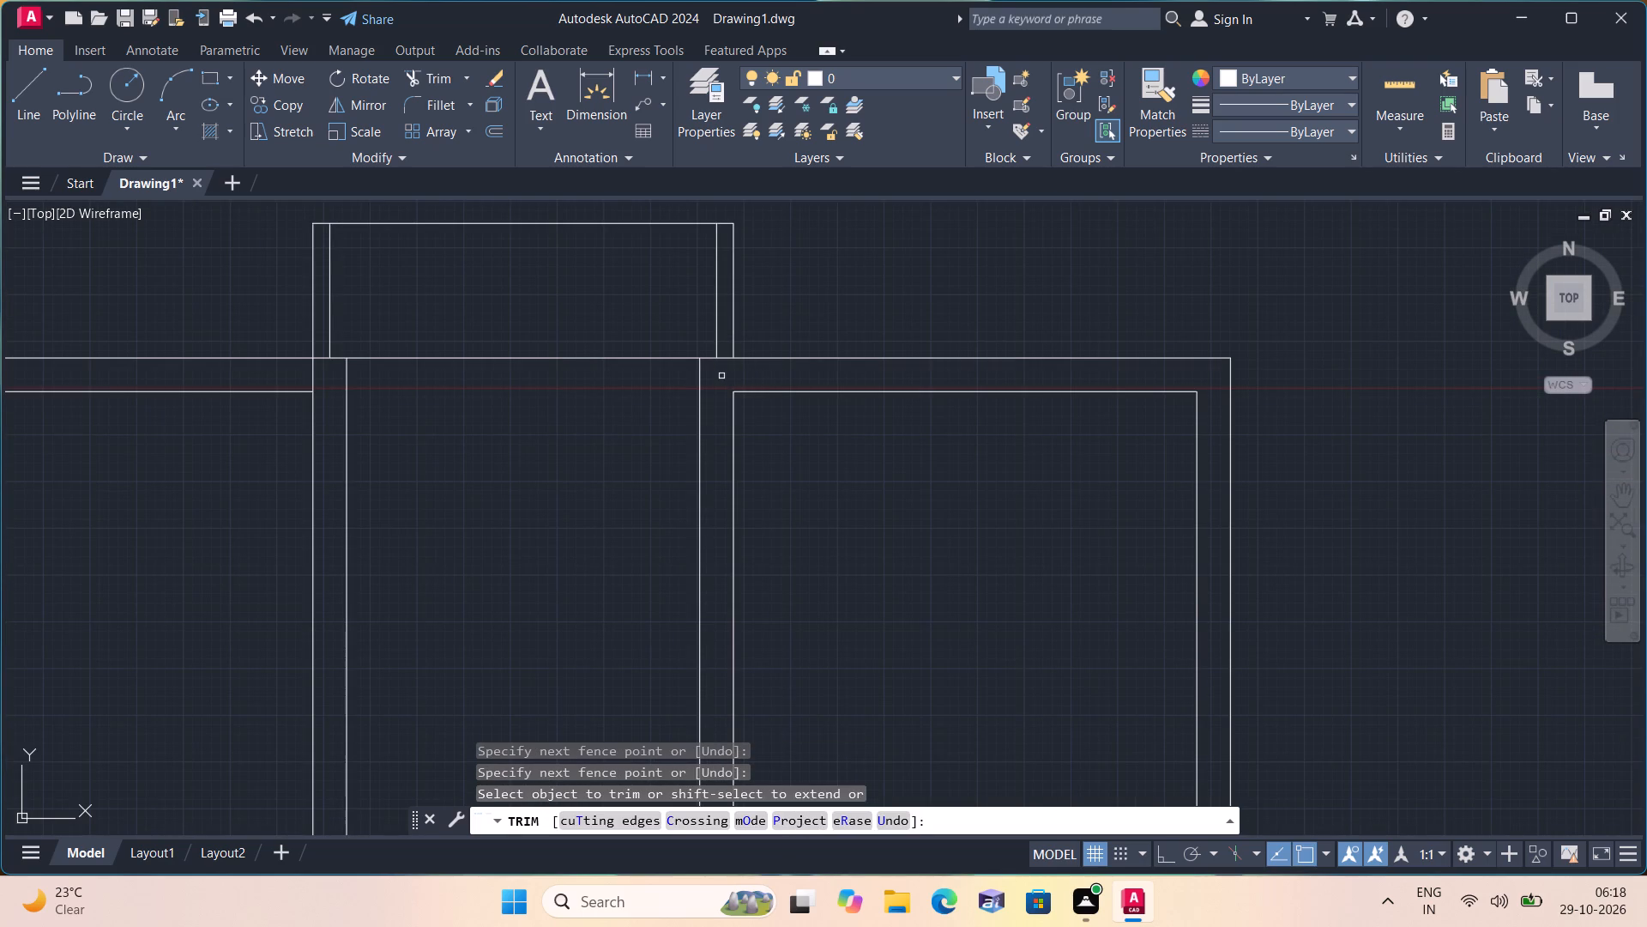
{"action": "scroll", "coordinate": [747, 372], "scroll_direction": "down", "scroll_amount": 1}
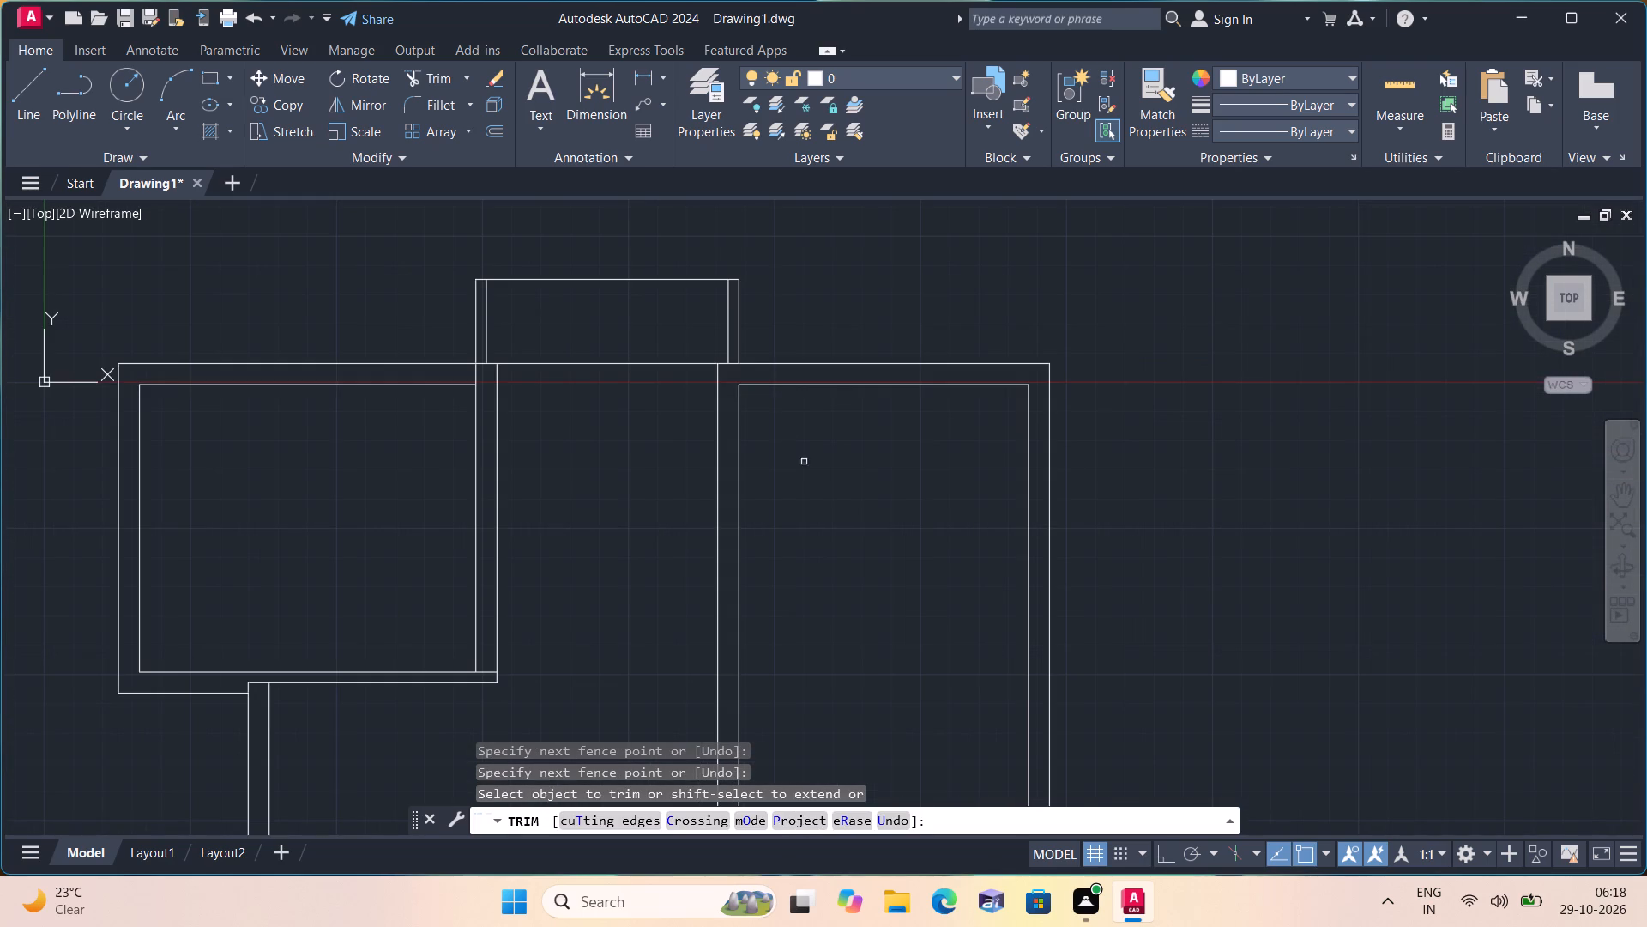
{"action": "middle_click_drag", "start_coordinate": [784, 489], "coordinate": [749, 446]}
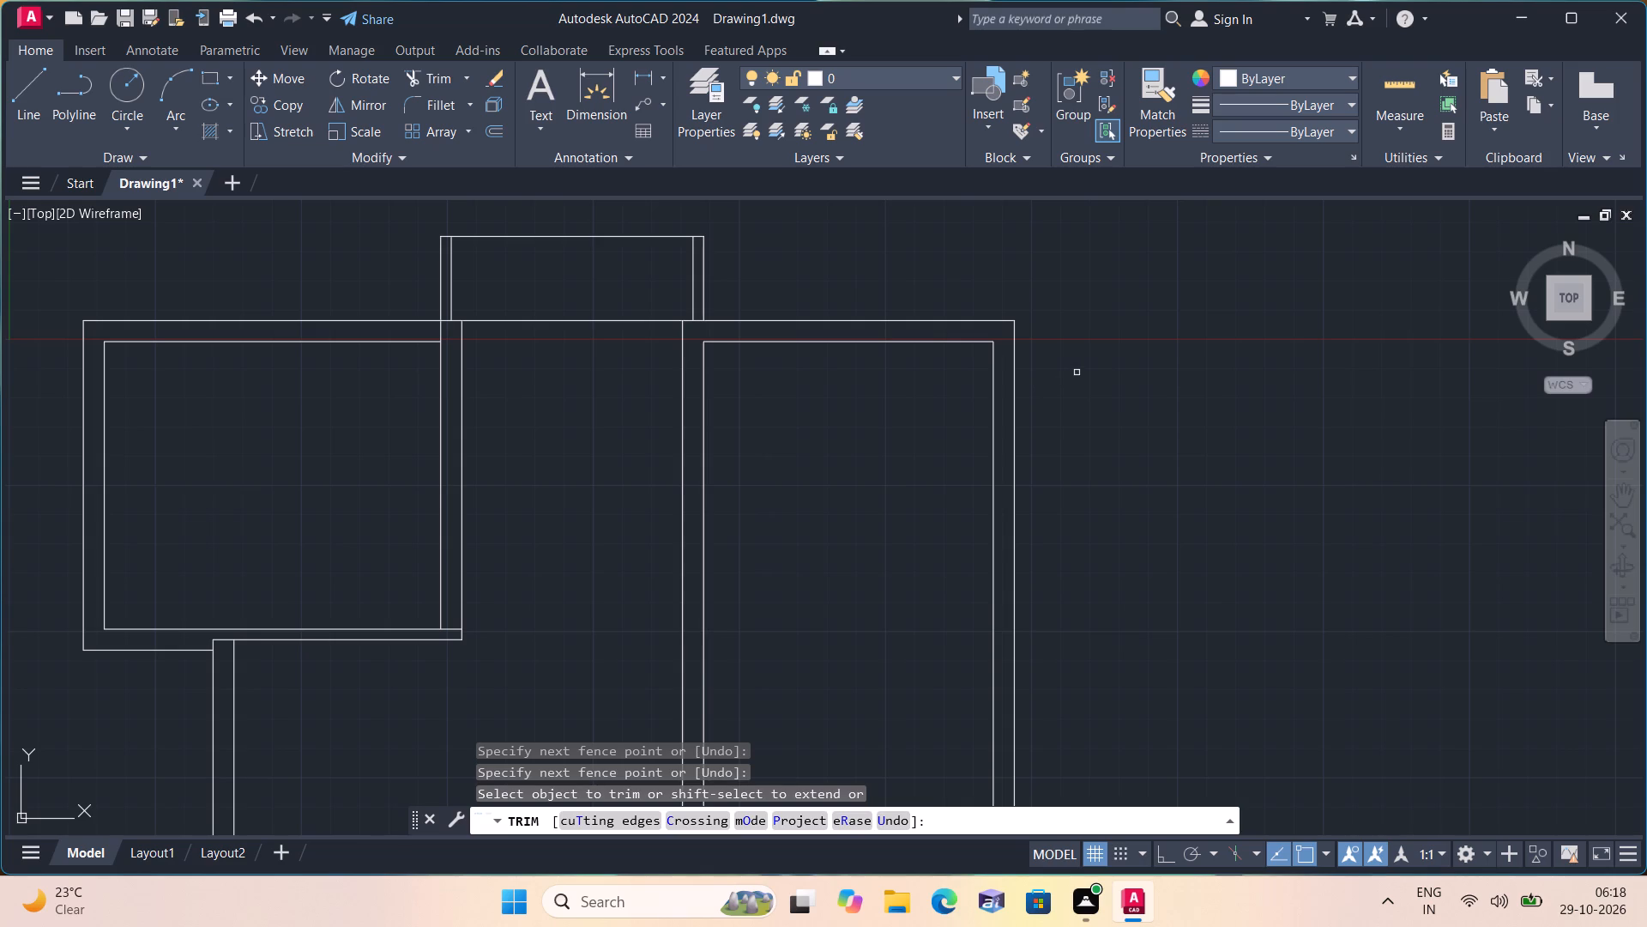
{"action": "key", "text": "space"}
{"action": "key", "text": "space"}
{"action": "key", "text": "space"}
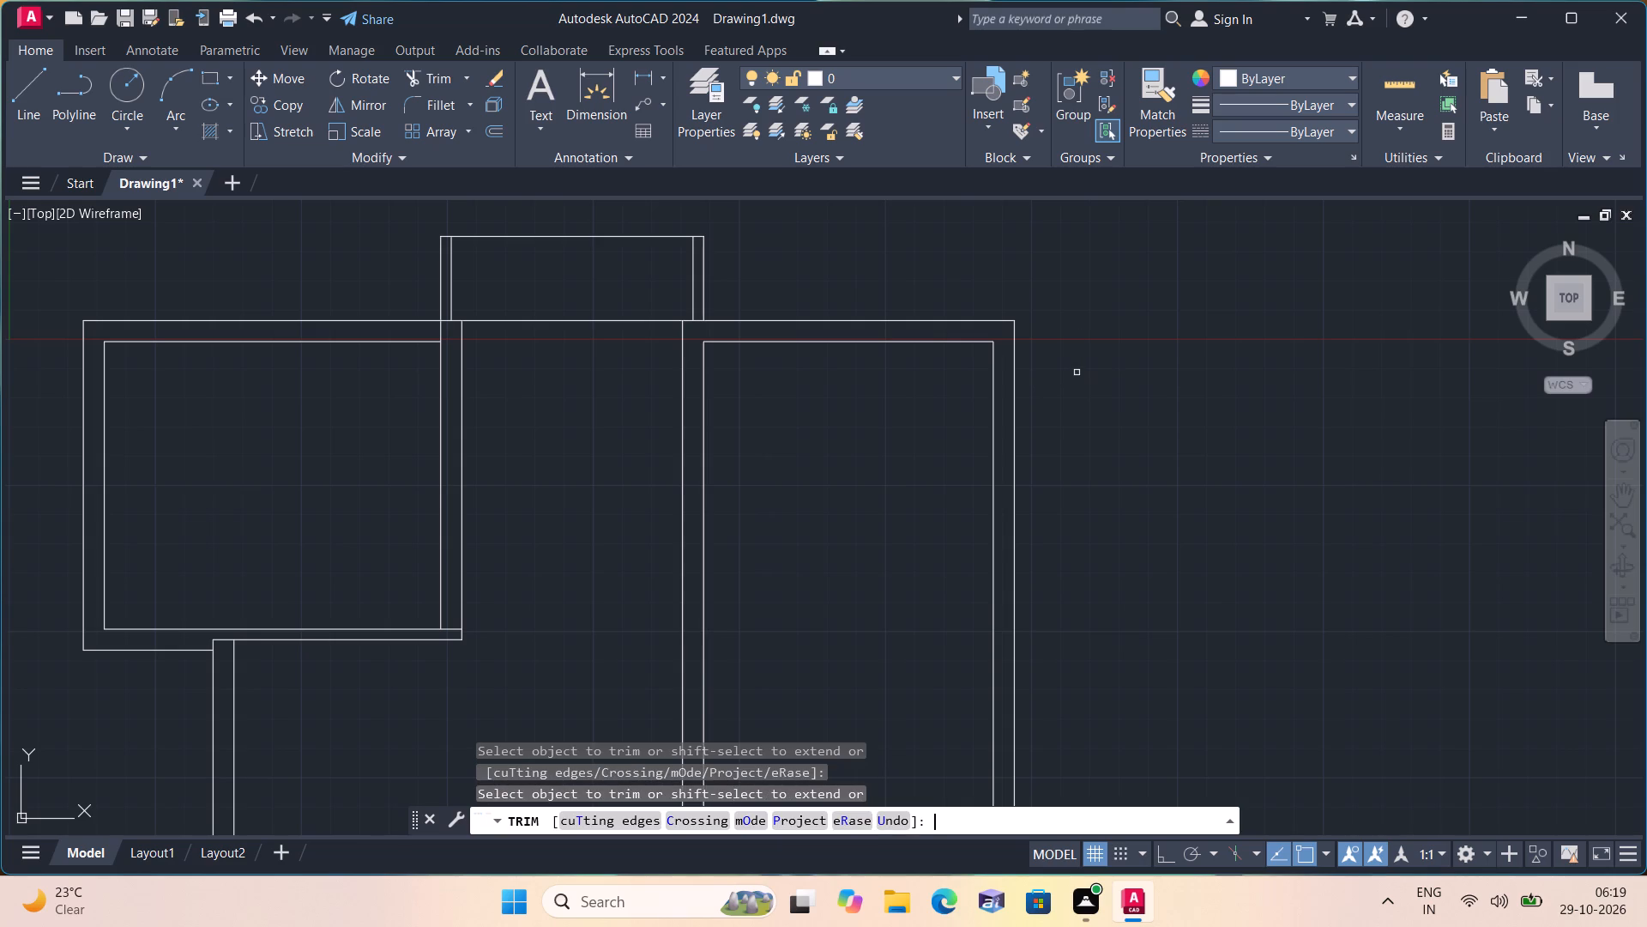
{"action": "key", "text": "space"}
Offset the top wall's inner line in the upper-right room 12'2" downward.
{"action": "type", "text": "off"}
{"action": "key", "text": "space"}
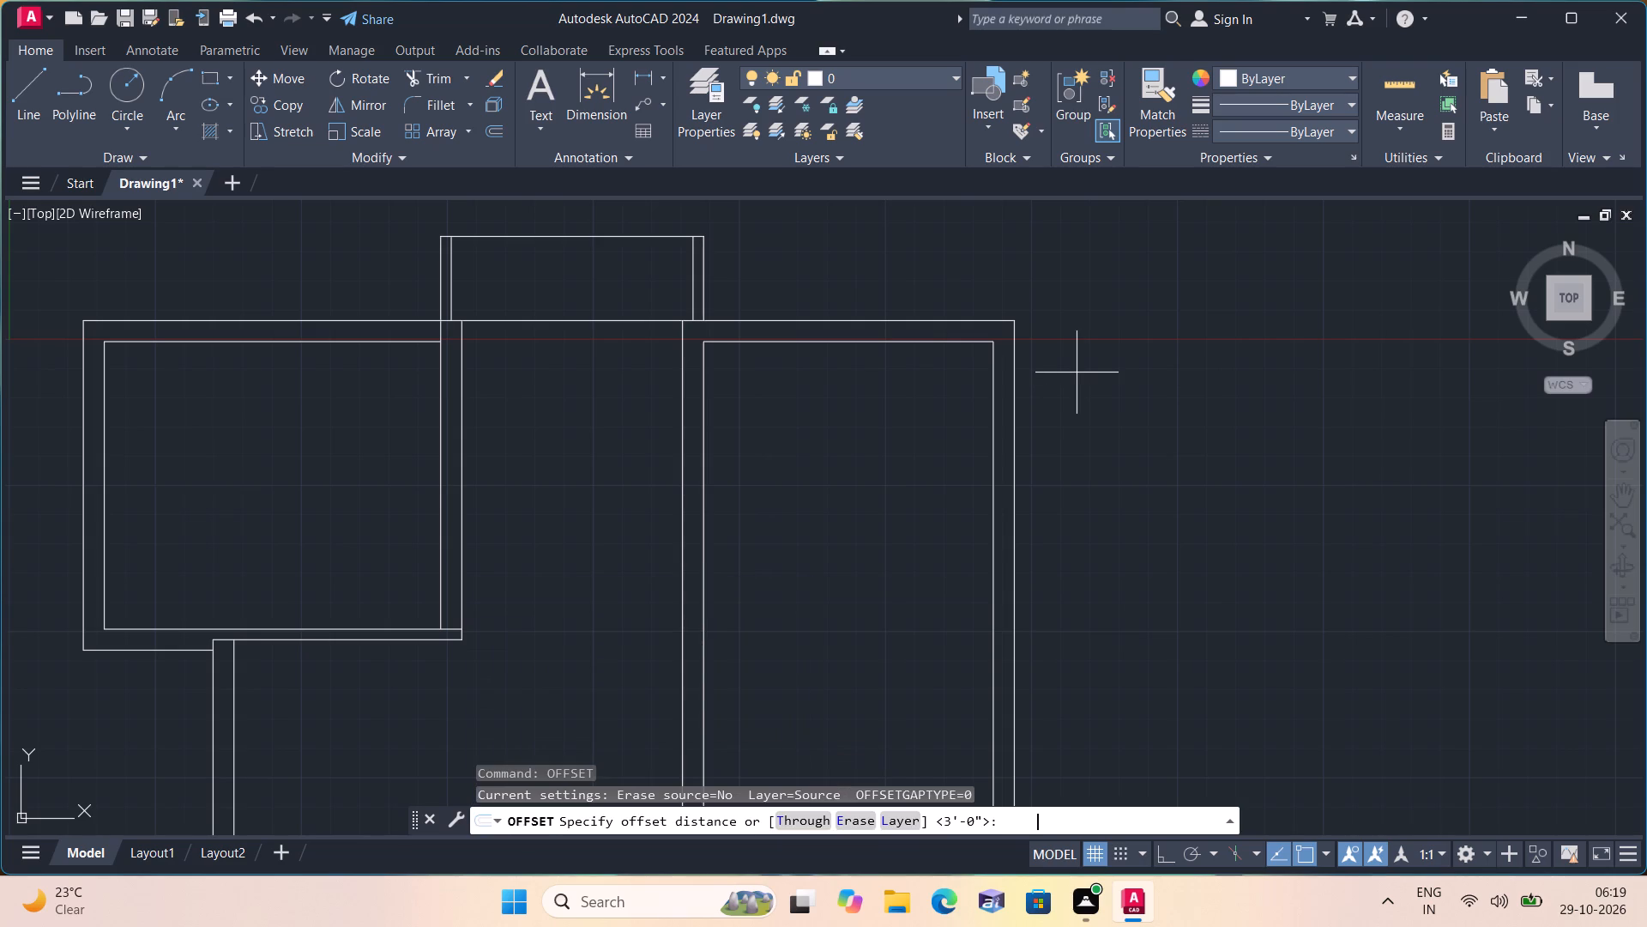
{"action": "type", "text": "12'"}
{"action": "type", "text": "2\""}
{"action": "key", "text": "space"}
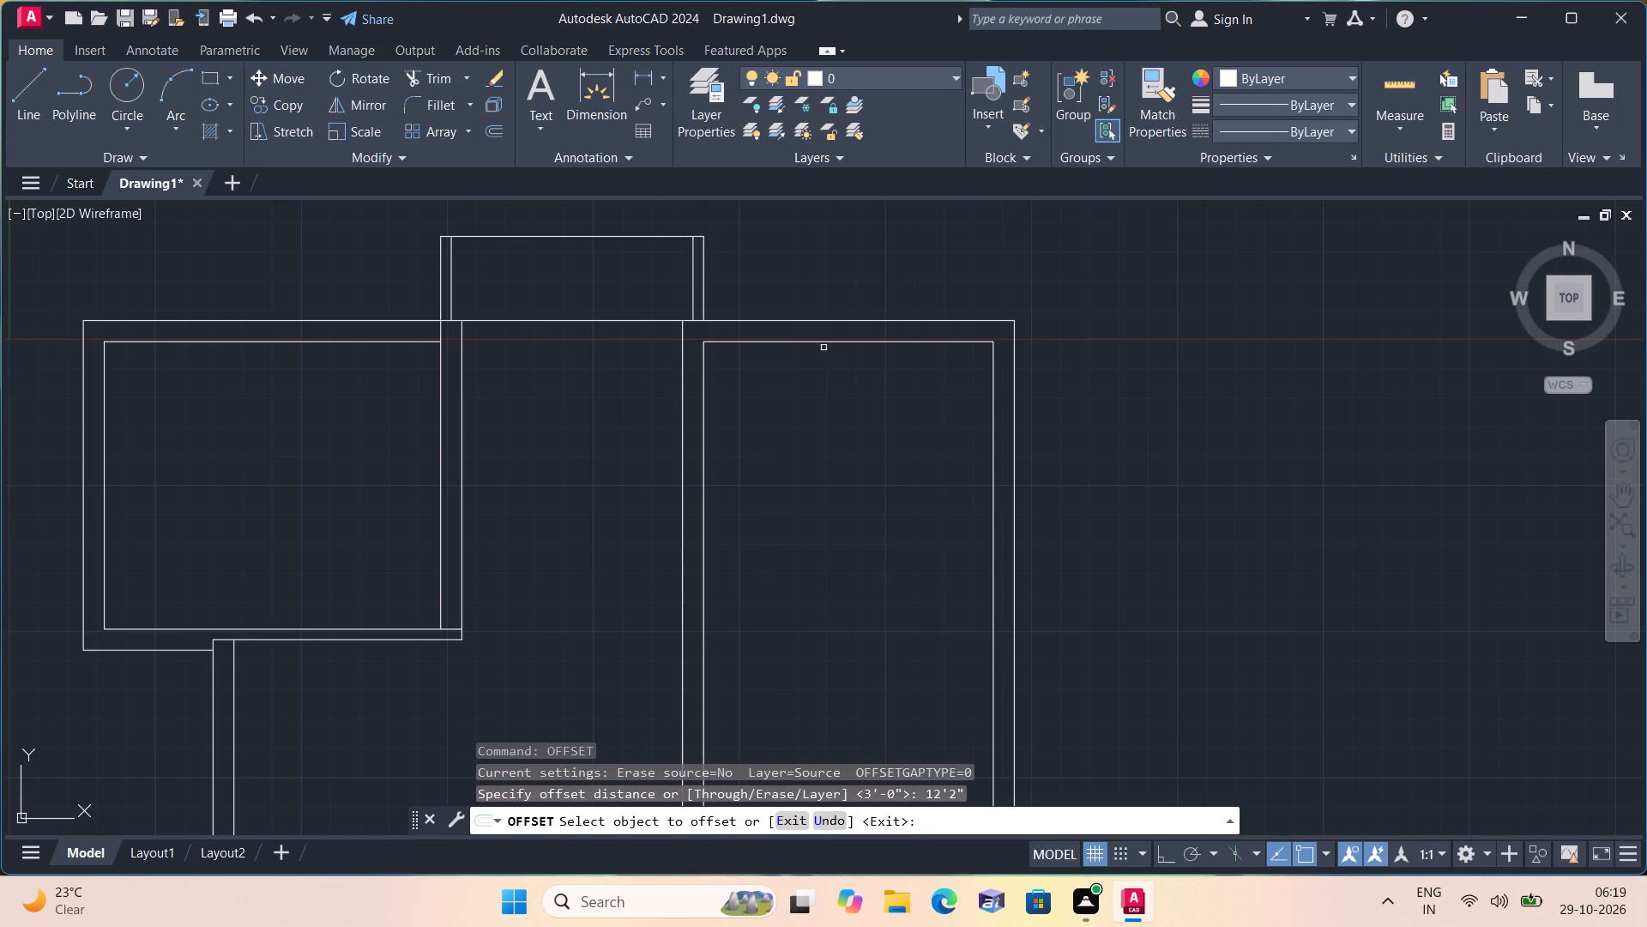
{"action": "left_click_drag", "start_coordinate": [823, 343], "coordinate": [823, 368]}
{"action": "left_click", "coordinate": [826, 633]}
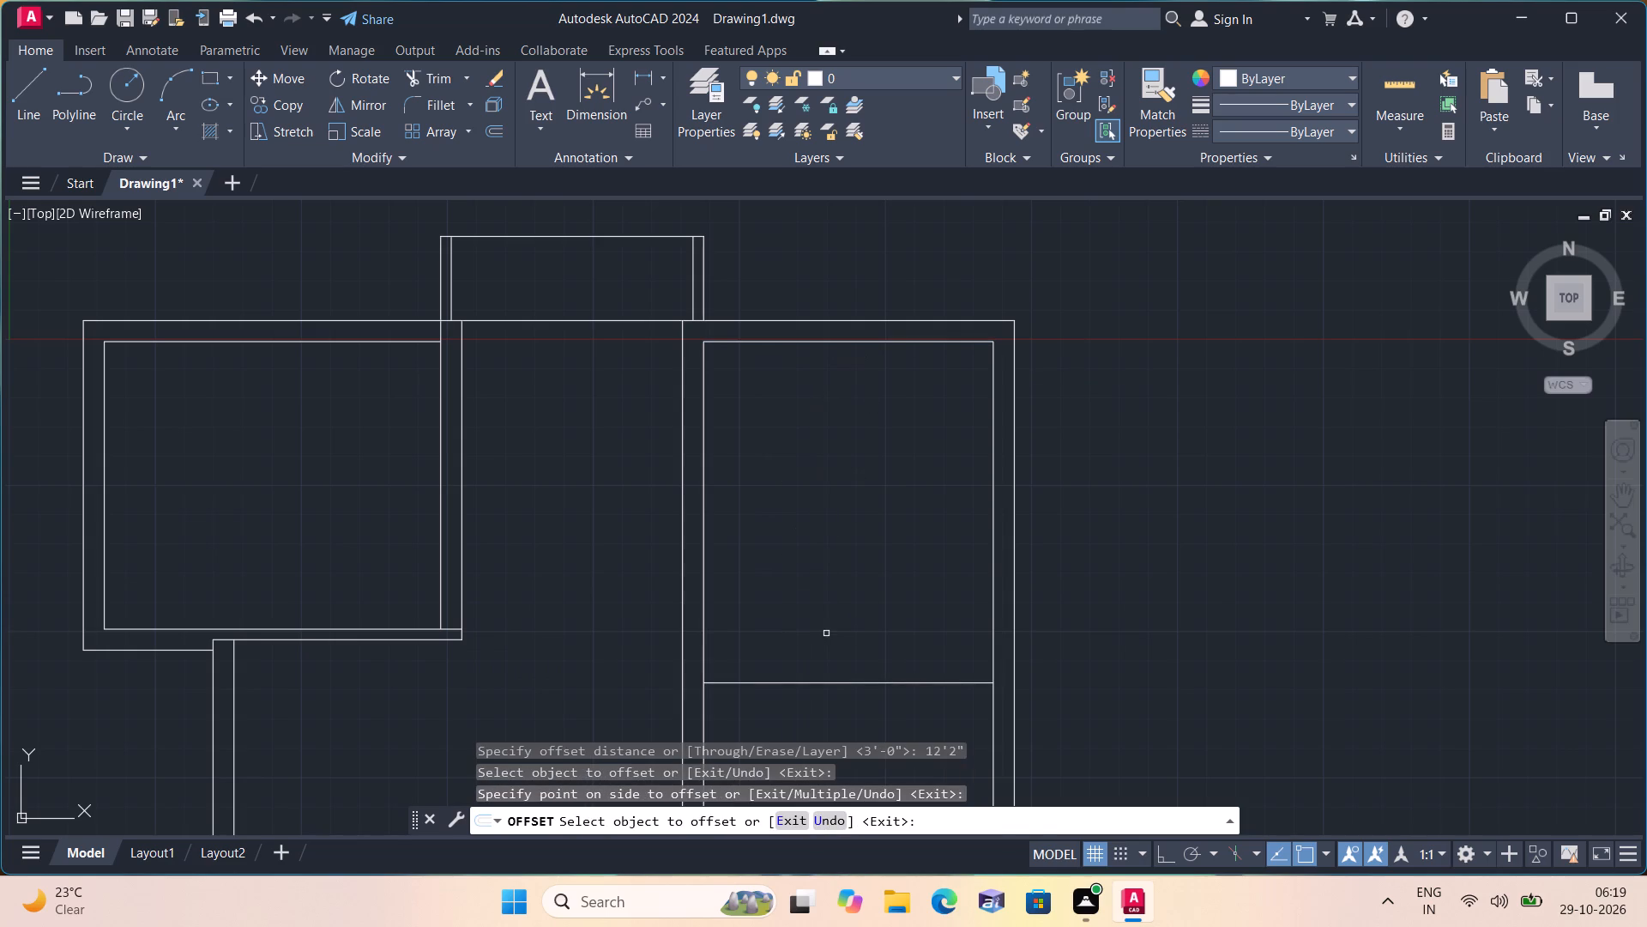
{"action": "key", "text": "space"}
Offset the new horizontal line in the right room 4.5" downward to form the first partition wall.
{"action": "key", "text": "space"}
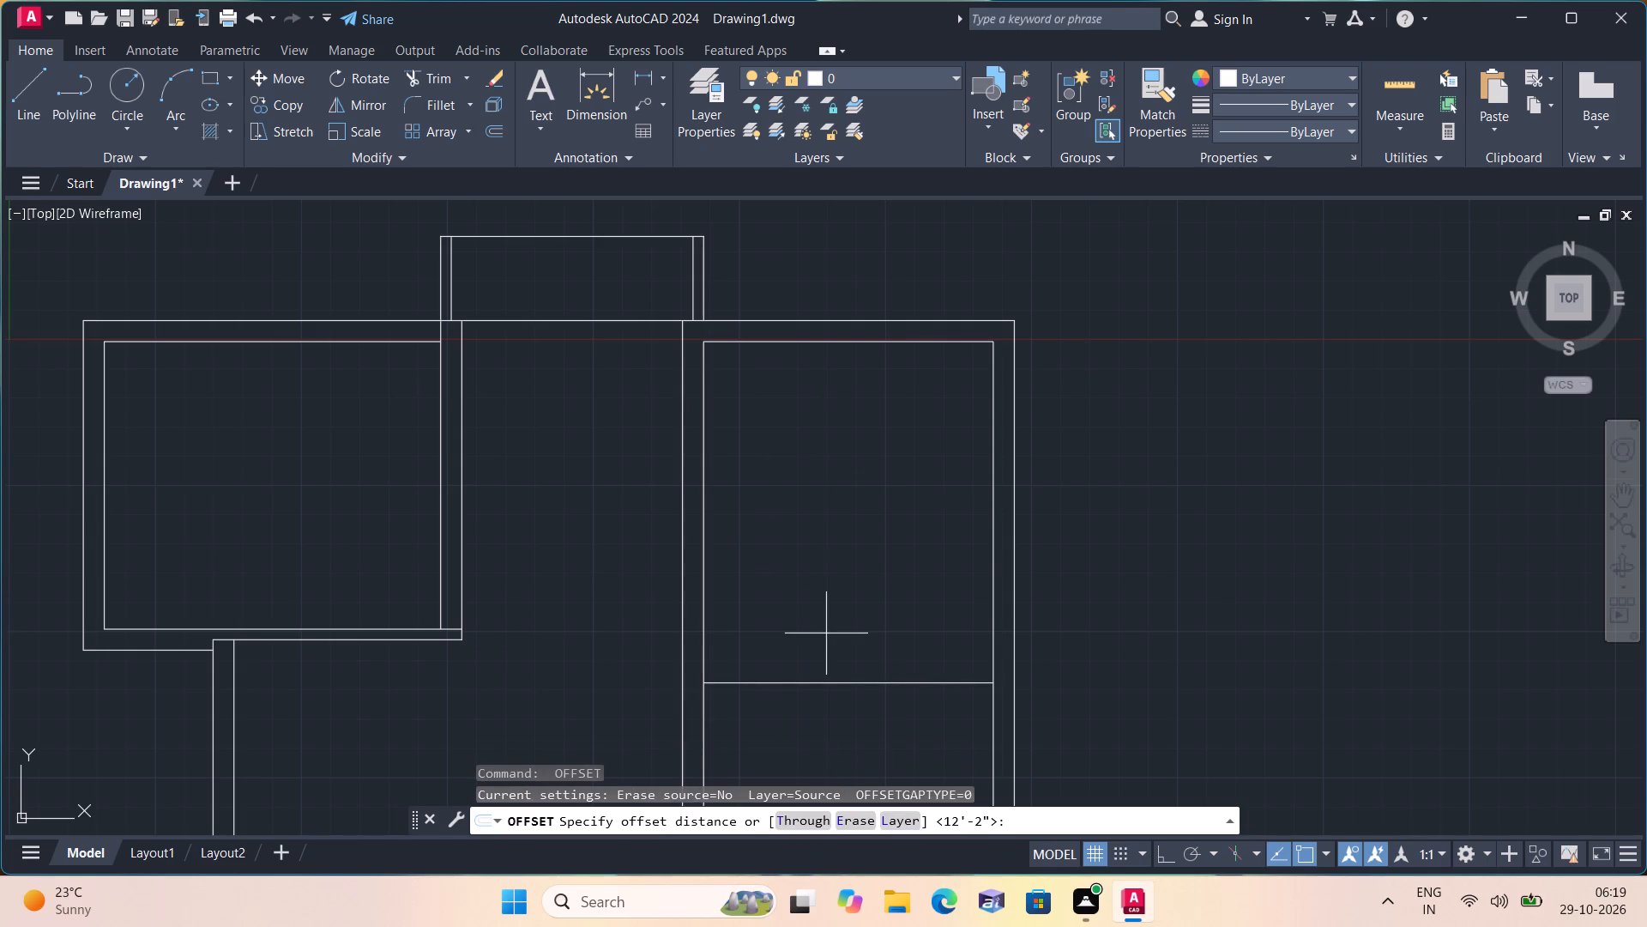
{"action": "key", "text": "4"}
{"action": "type", "text": ".5\""}
{"action": "key", "text": "space"}
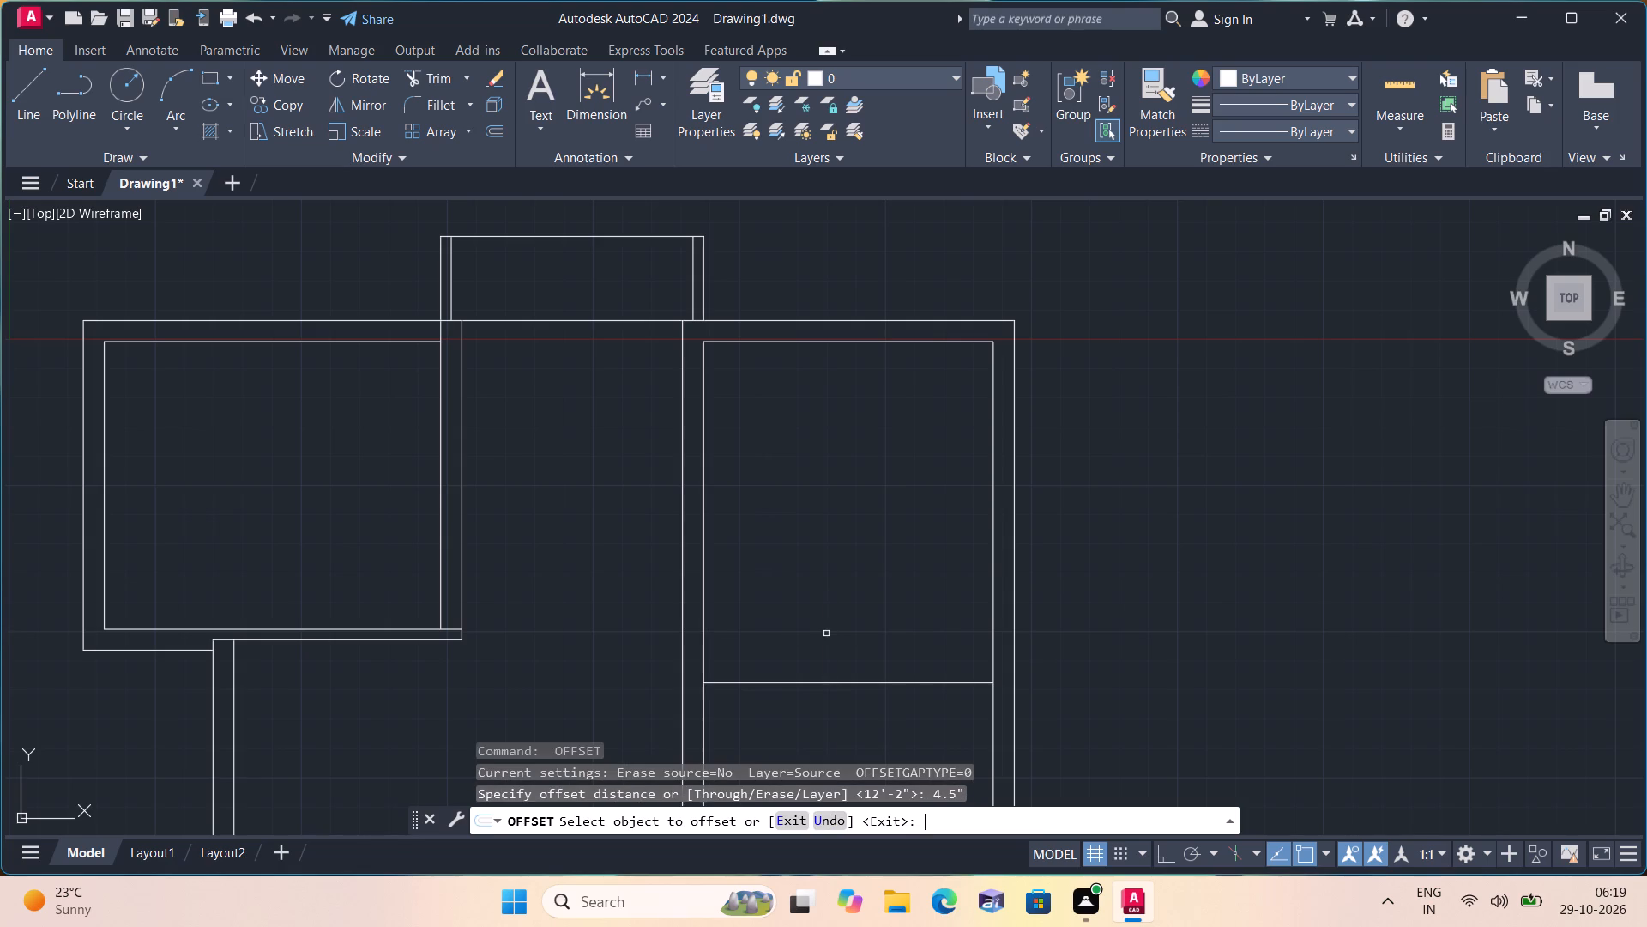
{"action": "scroll", "coordinate": [818, 651], "scroll_direction": "down", "scroll_amount": 1}
{"action": "middle_click_drag", "start_coordinate": [811, 649], "coordinate": [792, 482]}
{"action": "left_click", "coordinate": [805, 502]}
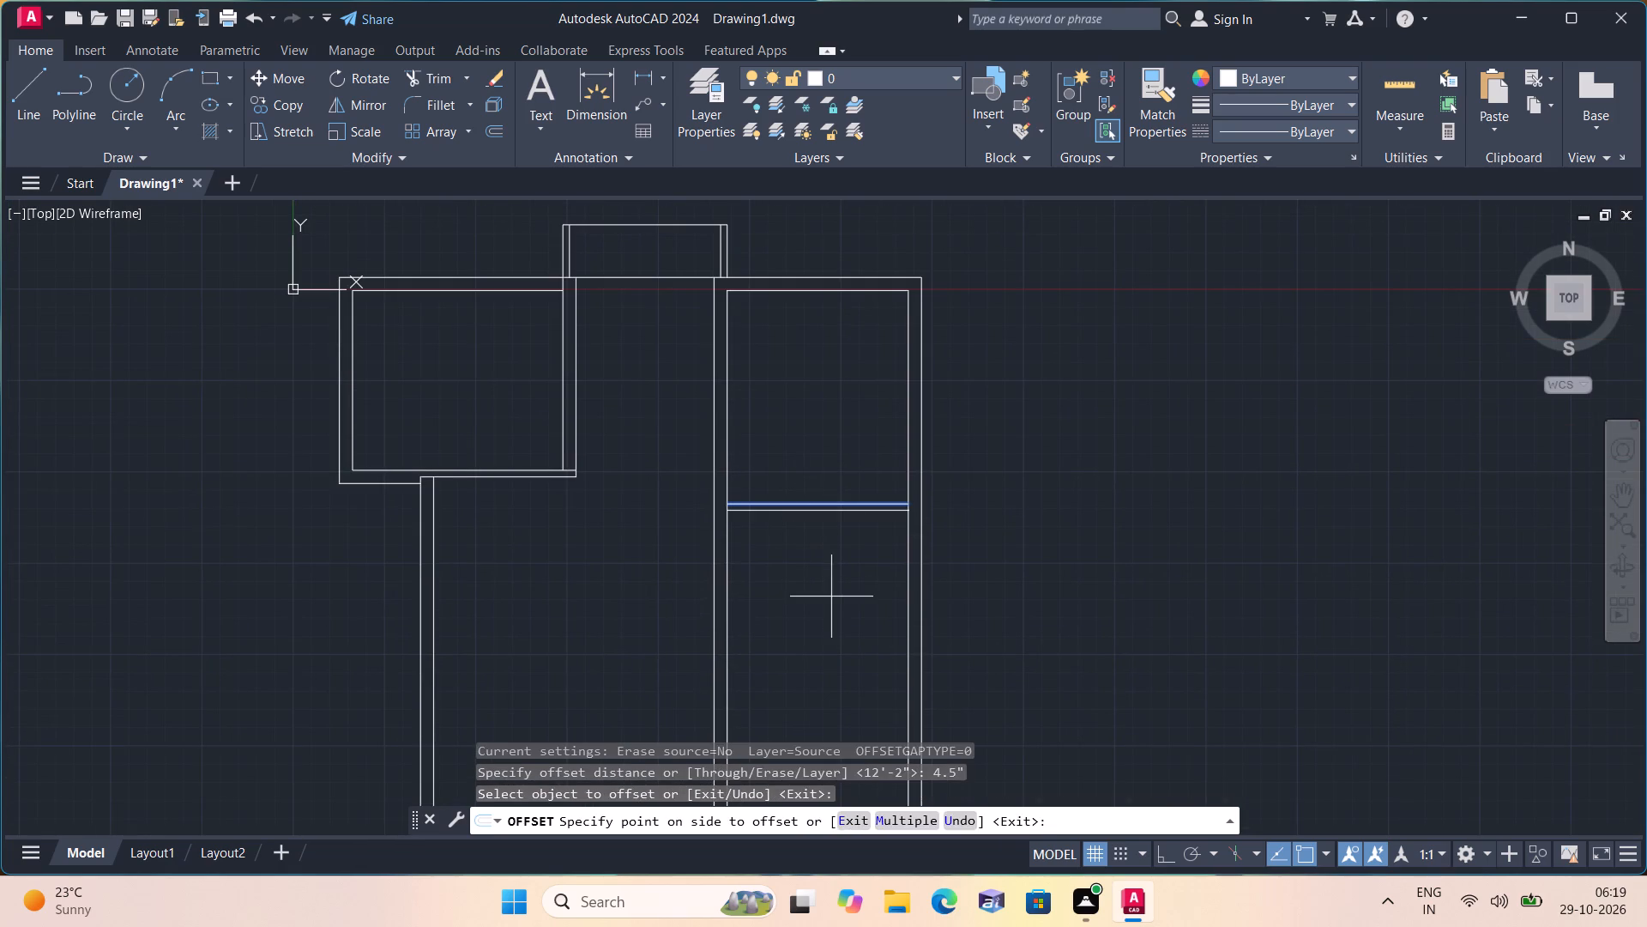
{"action": "left_click", "coordinate": [831, 597]}
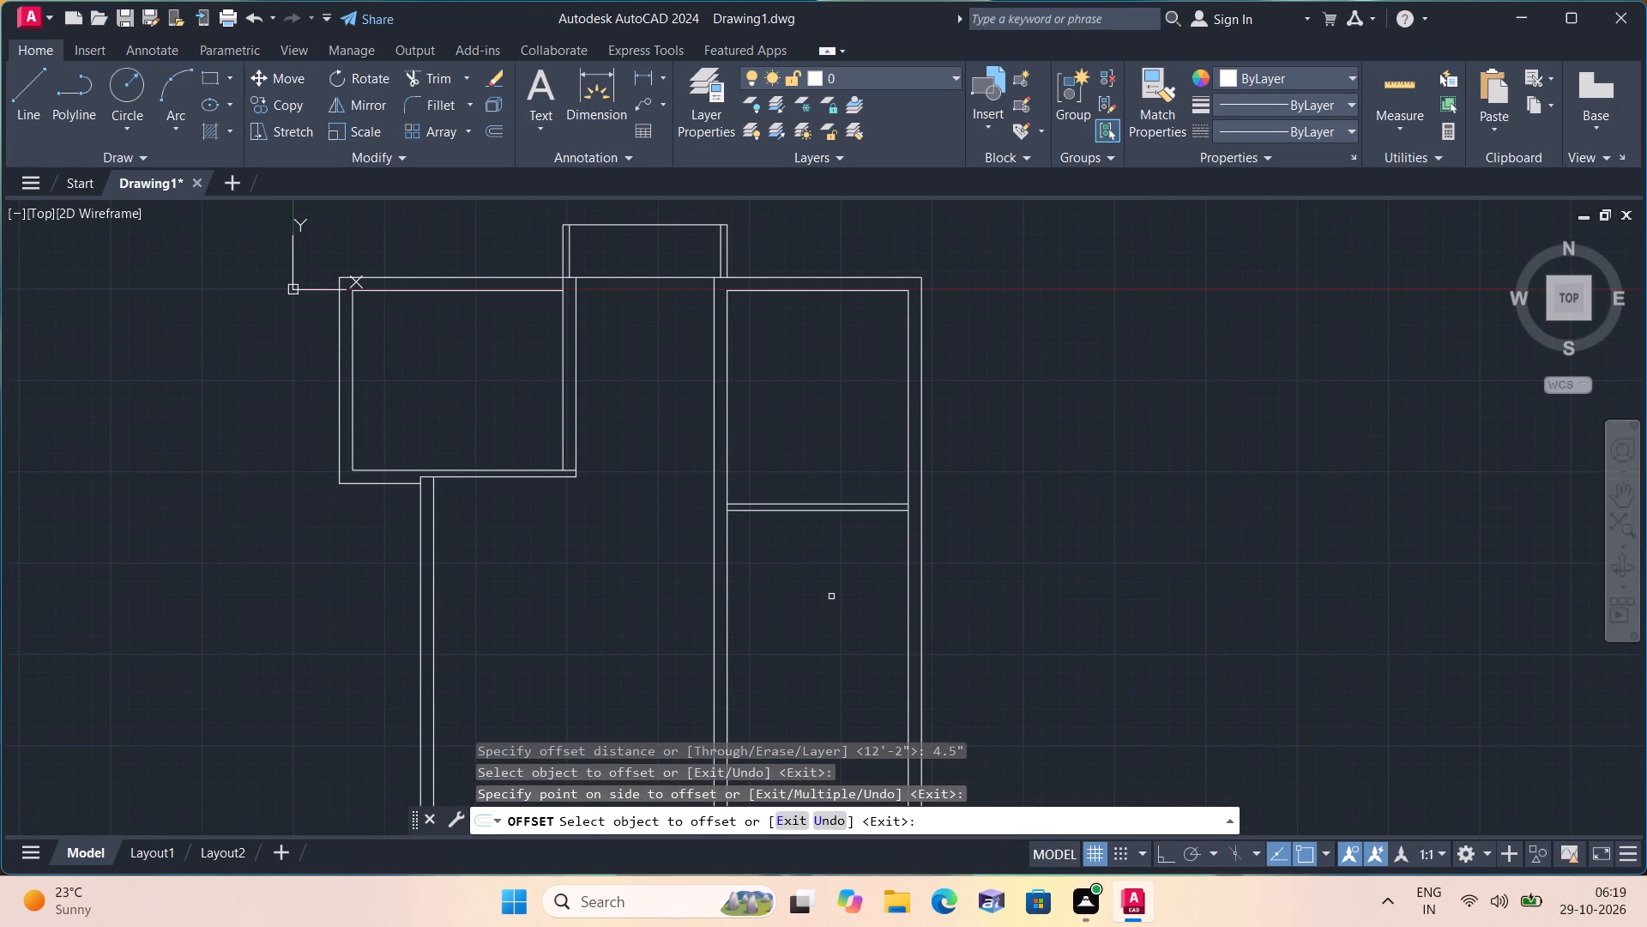
{"action": "key", "text": "space"}
Offset the first partition wall's lower line 4' downward.
{"action": "key", "text": "space"}
{"action": "type", "text": "4'"}
{"action": "key", "text": "space"}
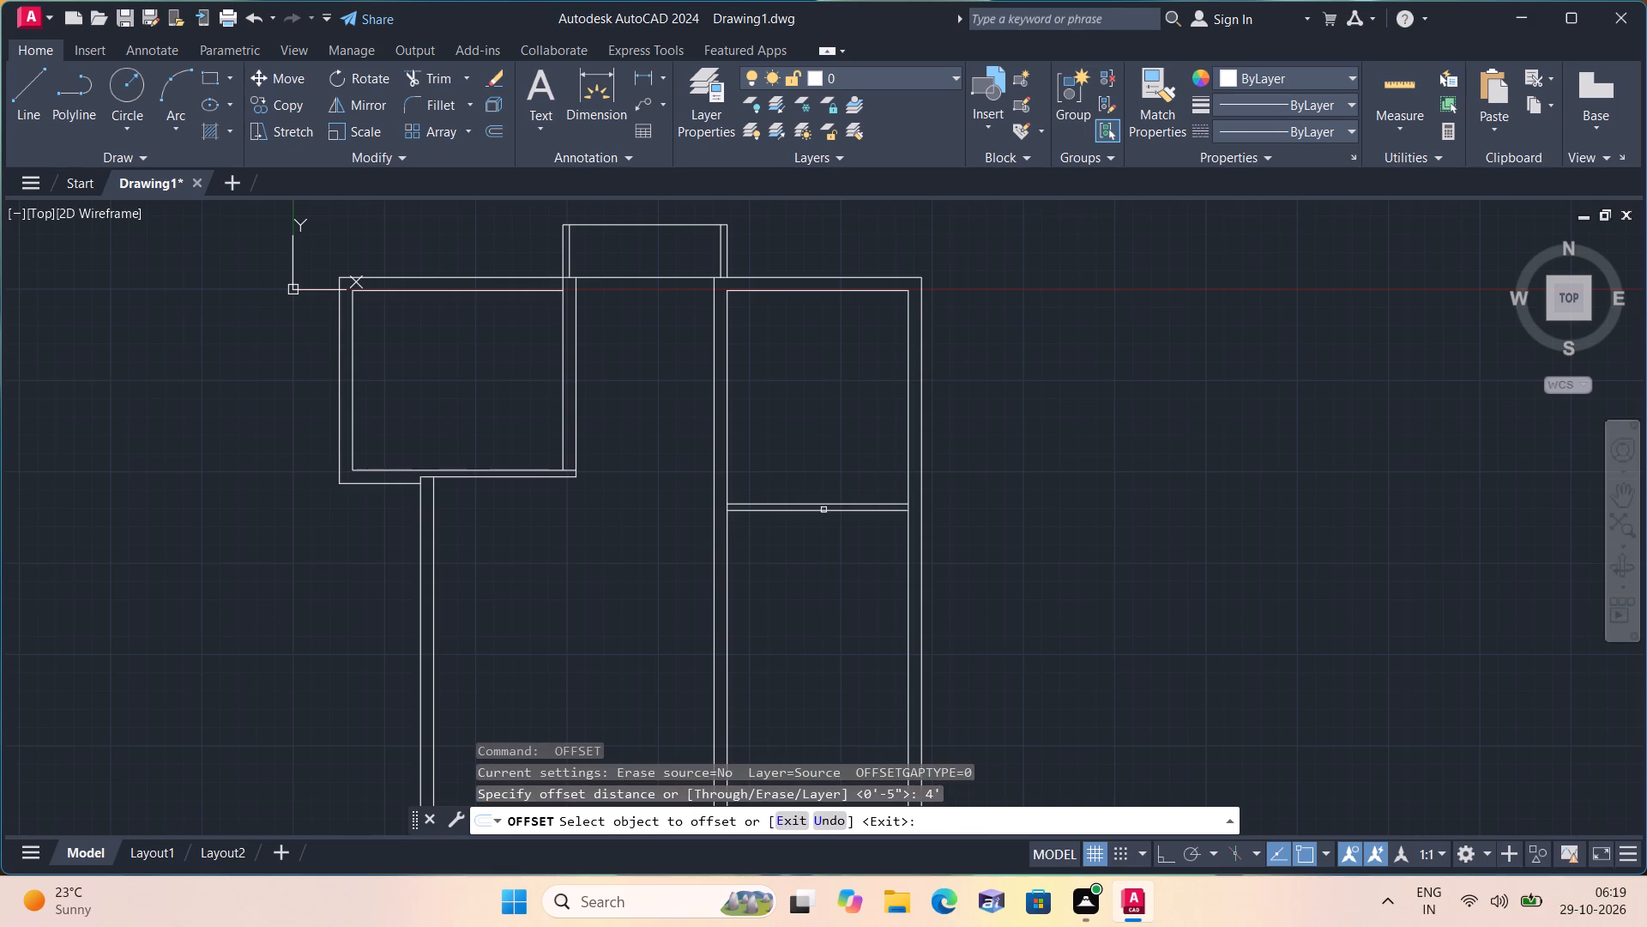
{"action": "scroll", "coordinate": [823, 499], "scroll_direction": "up", "scroll_amount": 2}
{"action": "left_click", "coordinate": [825, 525]}
{"action": "left_click", "coordinate": [858, 597]}
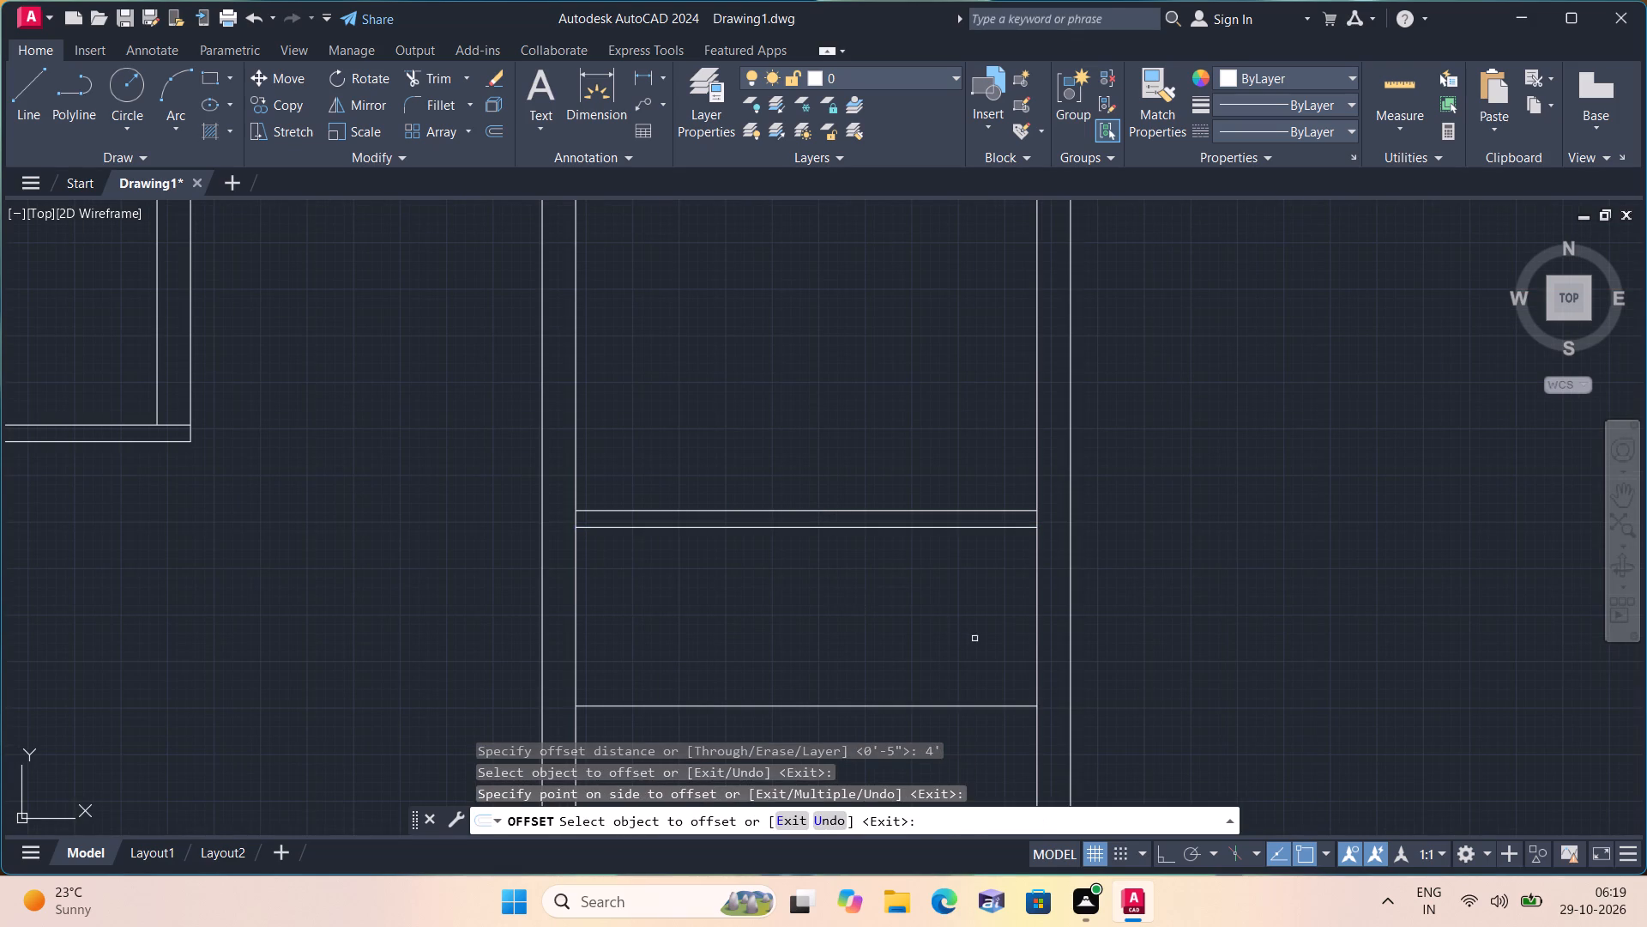
{"action": "scroll", "coordinate": [944, 624], "scroll_direction": "down", "scroll_amount": 1}
{"action": "middle_click_drag", "start_coordinate": [890, 524], "coordinate": [869, 427]}
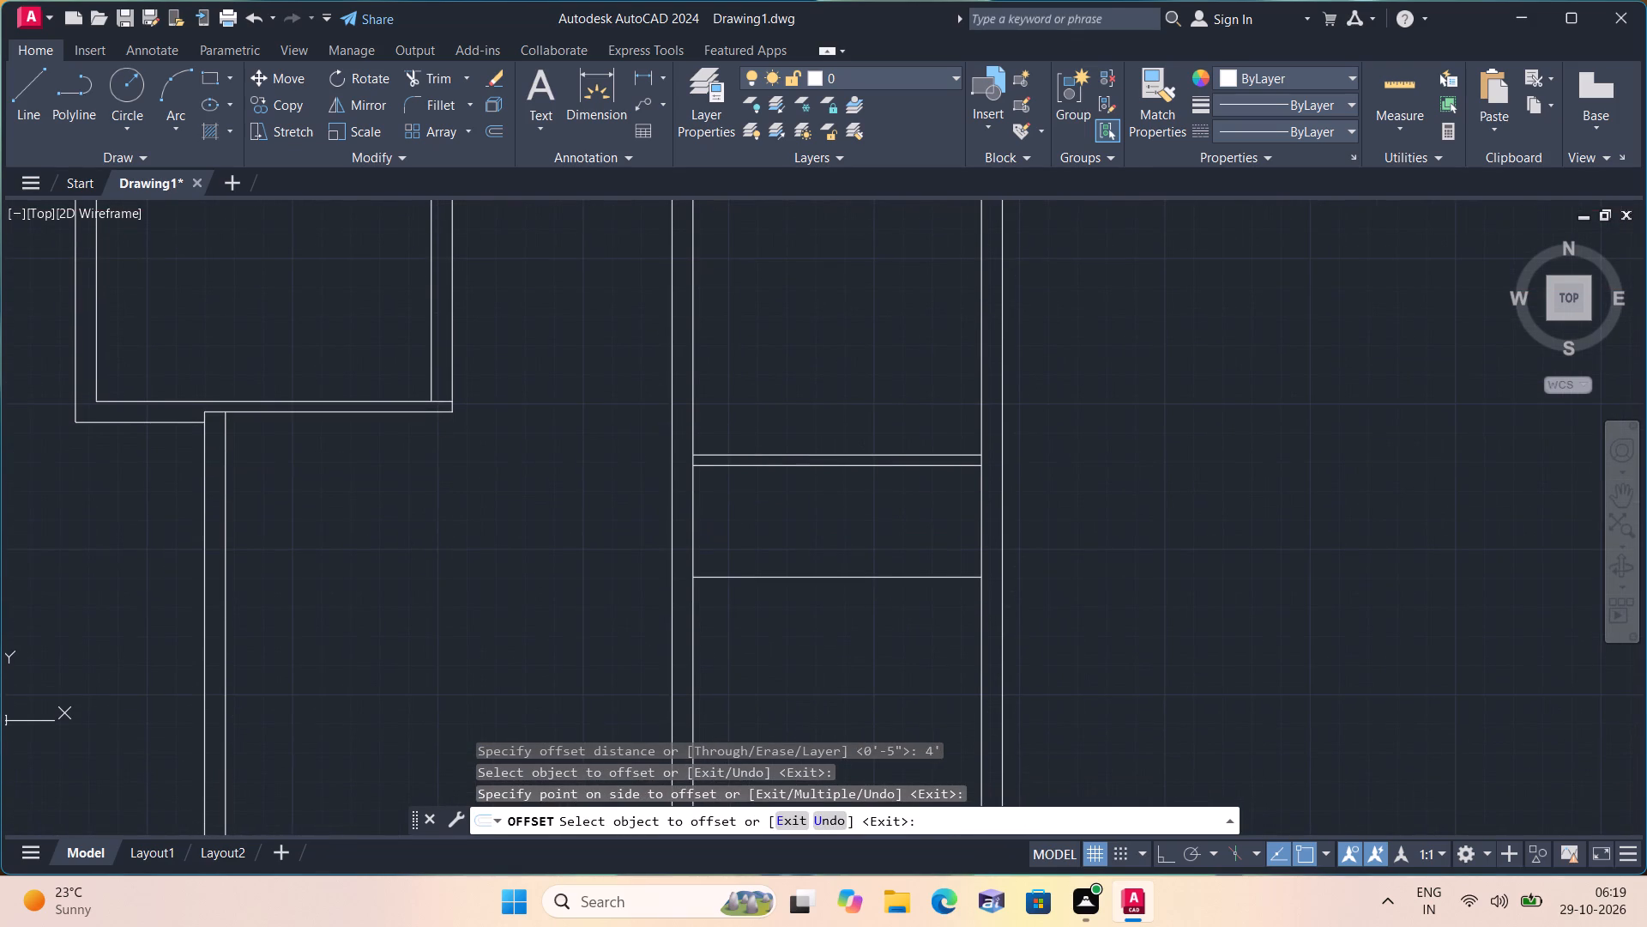
{"action": "key", "text": "space"}
Offset the single line below the first partition 4.5" downward to form the second partition wall.
{"action": "key", "text": "space"}
{"action": "type", "text": "4.5\""}
{"action": "key", "text": "space"}
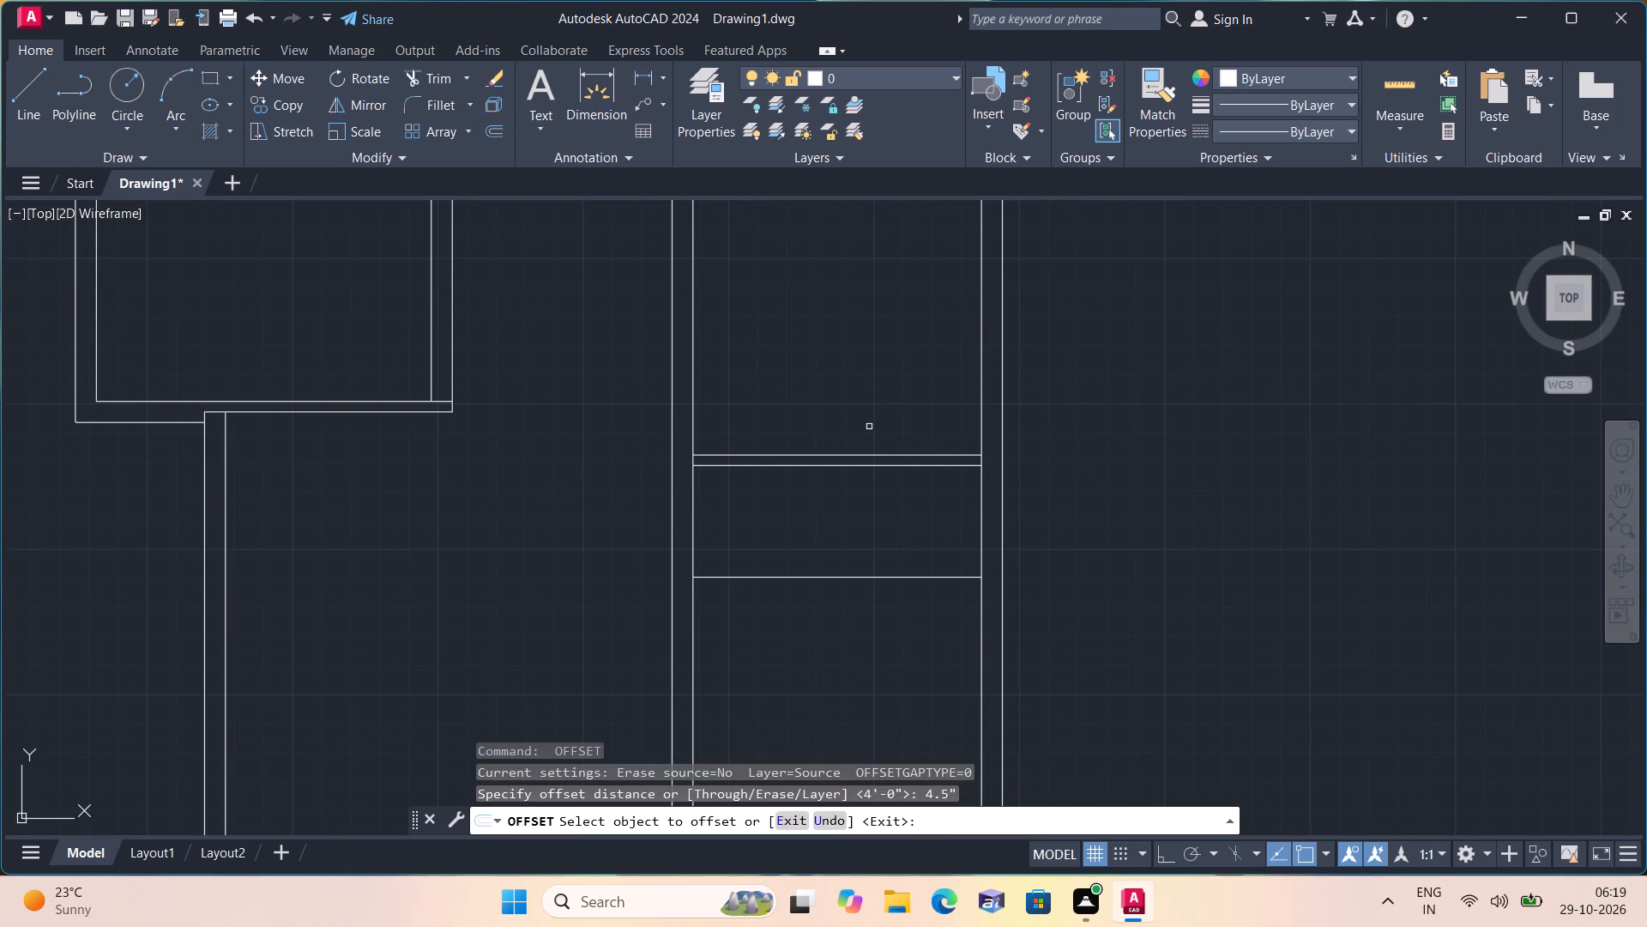
{"action": "left_click_drag", "start_coordinate": [886, 577], "coordinate": [891, 590]}
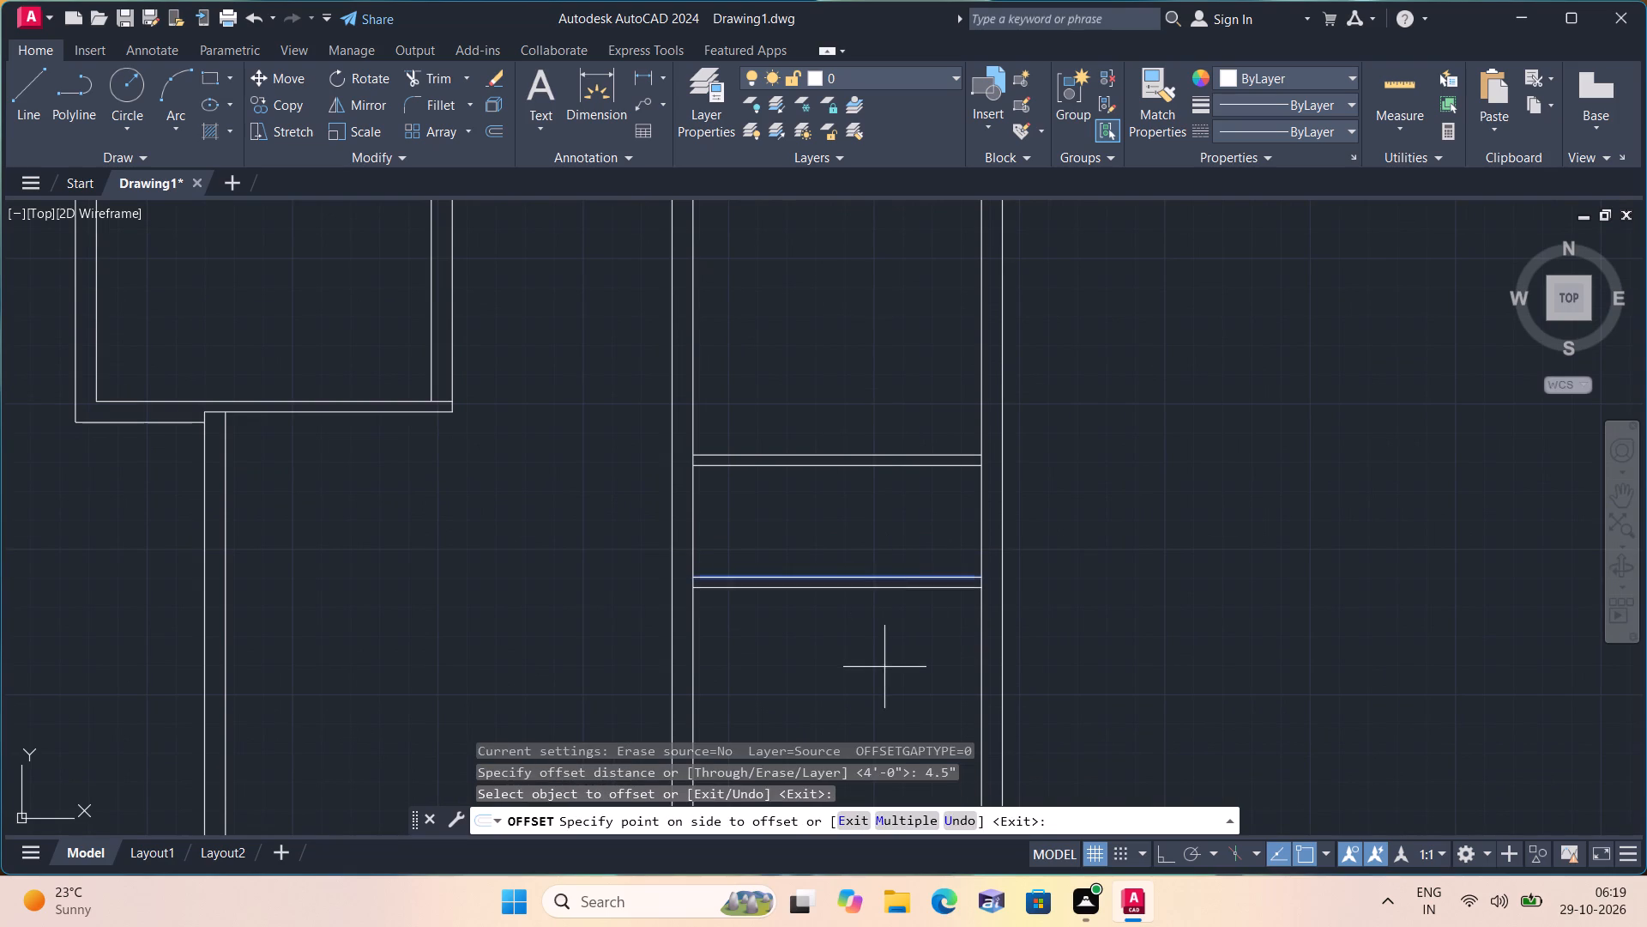
{"action": "left_click", "coordinate": [884, 667]}
{"action": "middle_click_drag", "start_coordinate": [886, 670], "coordinate": [877, 566]}
{"action": "scroll", "coordinate": [877, 566], "scroll_direction": "down", "scroll_amount": 2}
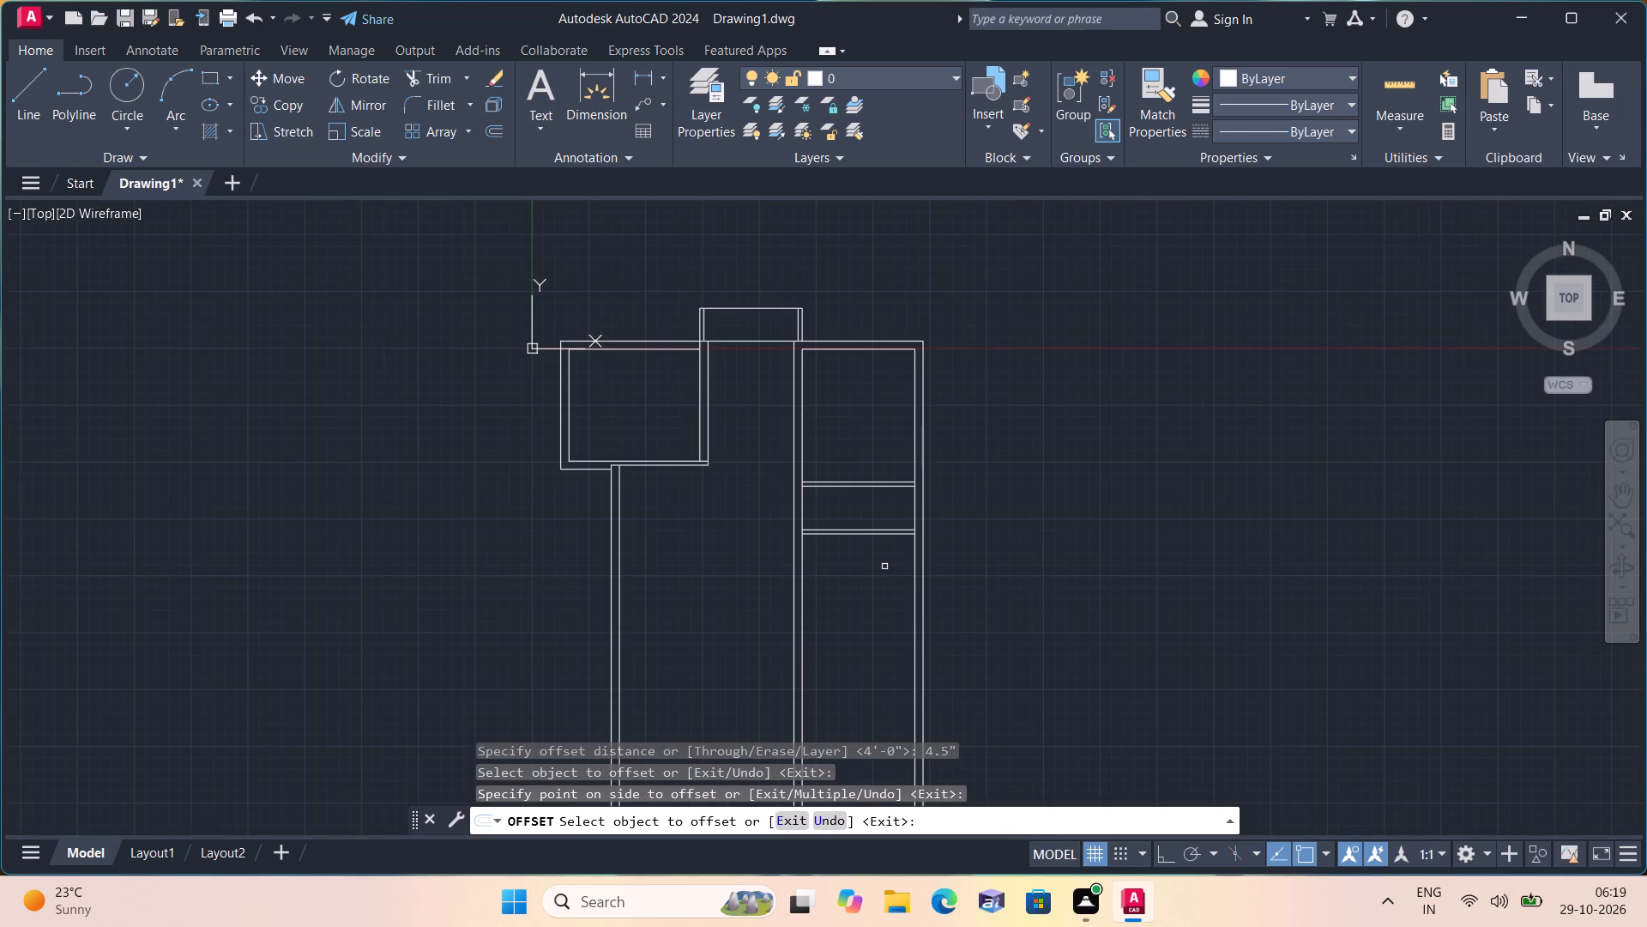
{"action": "key", "text": "space"}
Offset the second partition wall's lower line 4' downward.
{"action": "key", "text": "space"}
{"action": "type", "text": "4'"}
{"action": "key", "text": "space"}
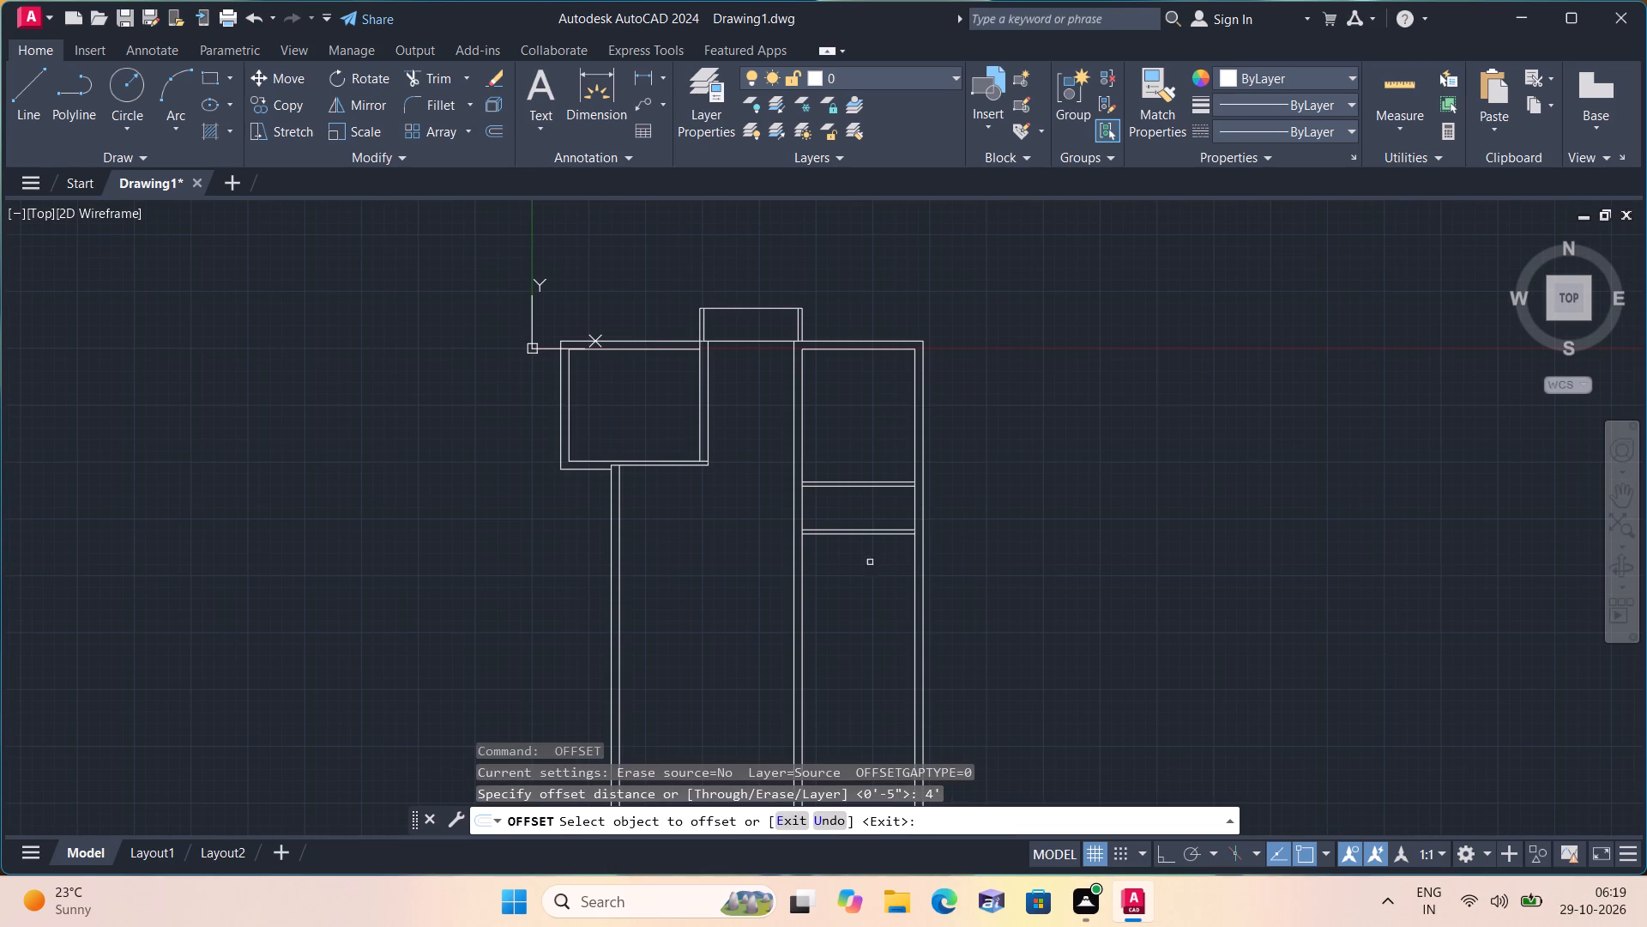
{"action": "scroll", "coordinate": [869, 559], "scroll_direction": "up", "scroll_amount": 2}
{"action": "left_click", "coordinate": [870, 500]}
{"action": "left_click", "coordinate": [890, 568]}
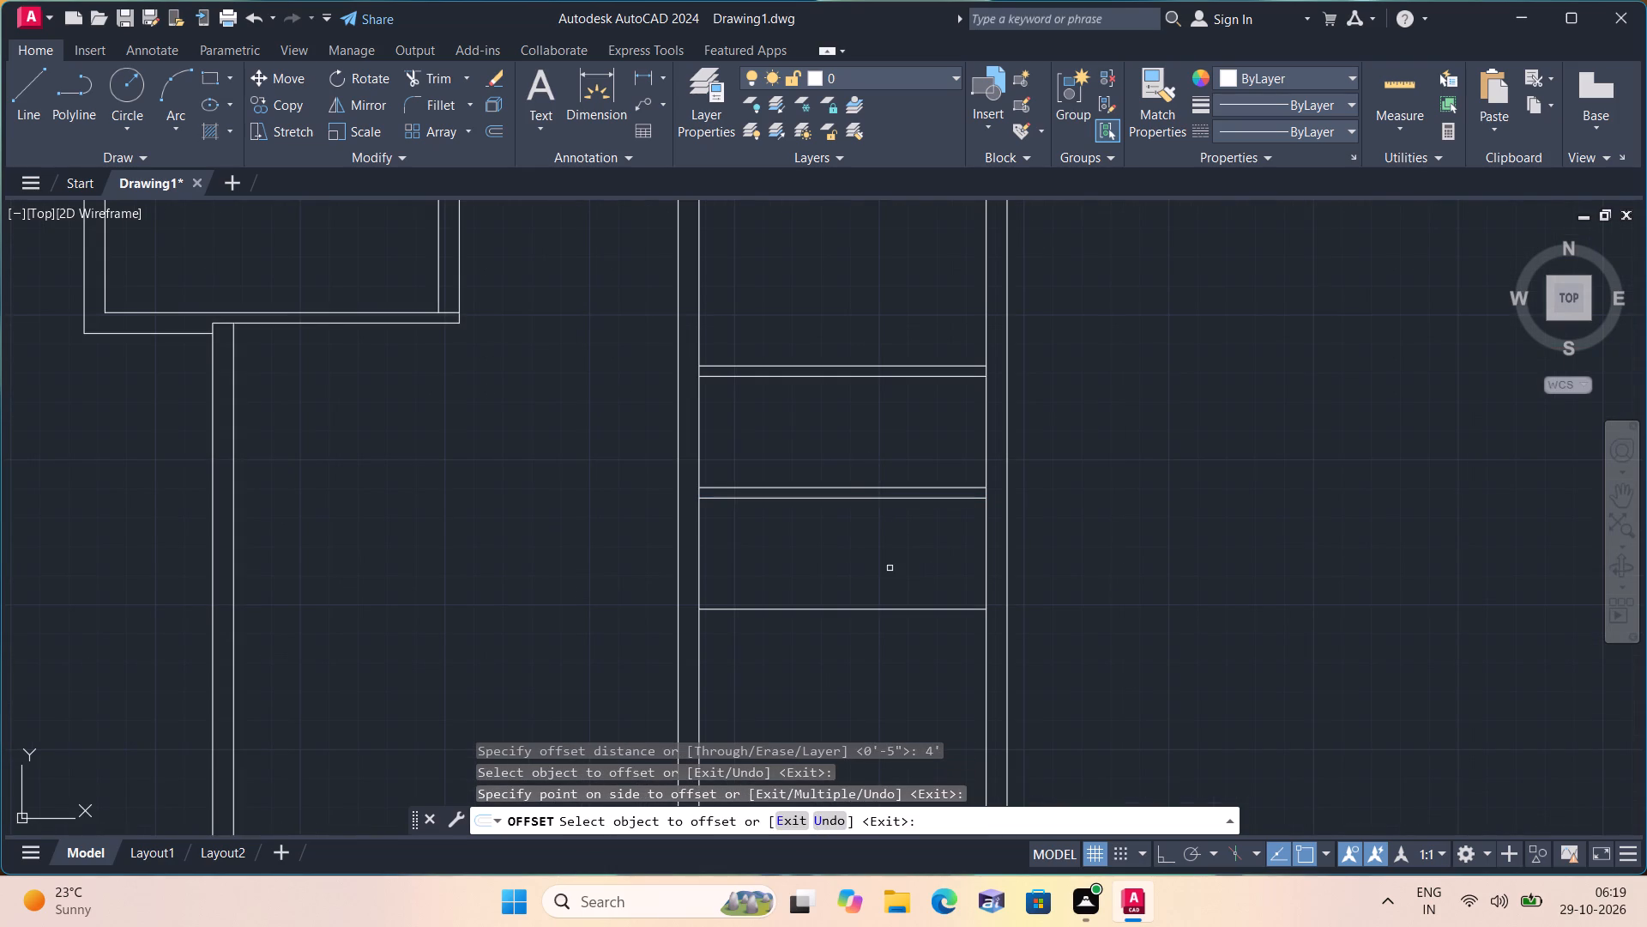
{"action": "key", "text": "space"}
Offset the single line below the second partition 4.5" downward to form the third partition wall.
{"action": "key", "text": "space"}
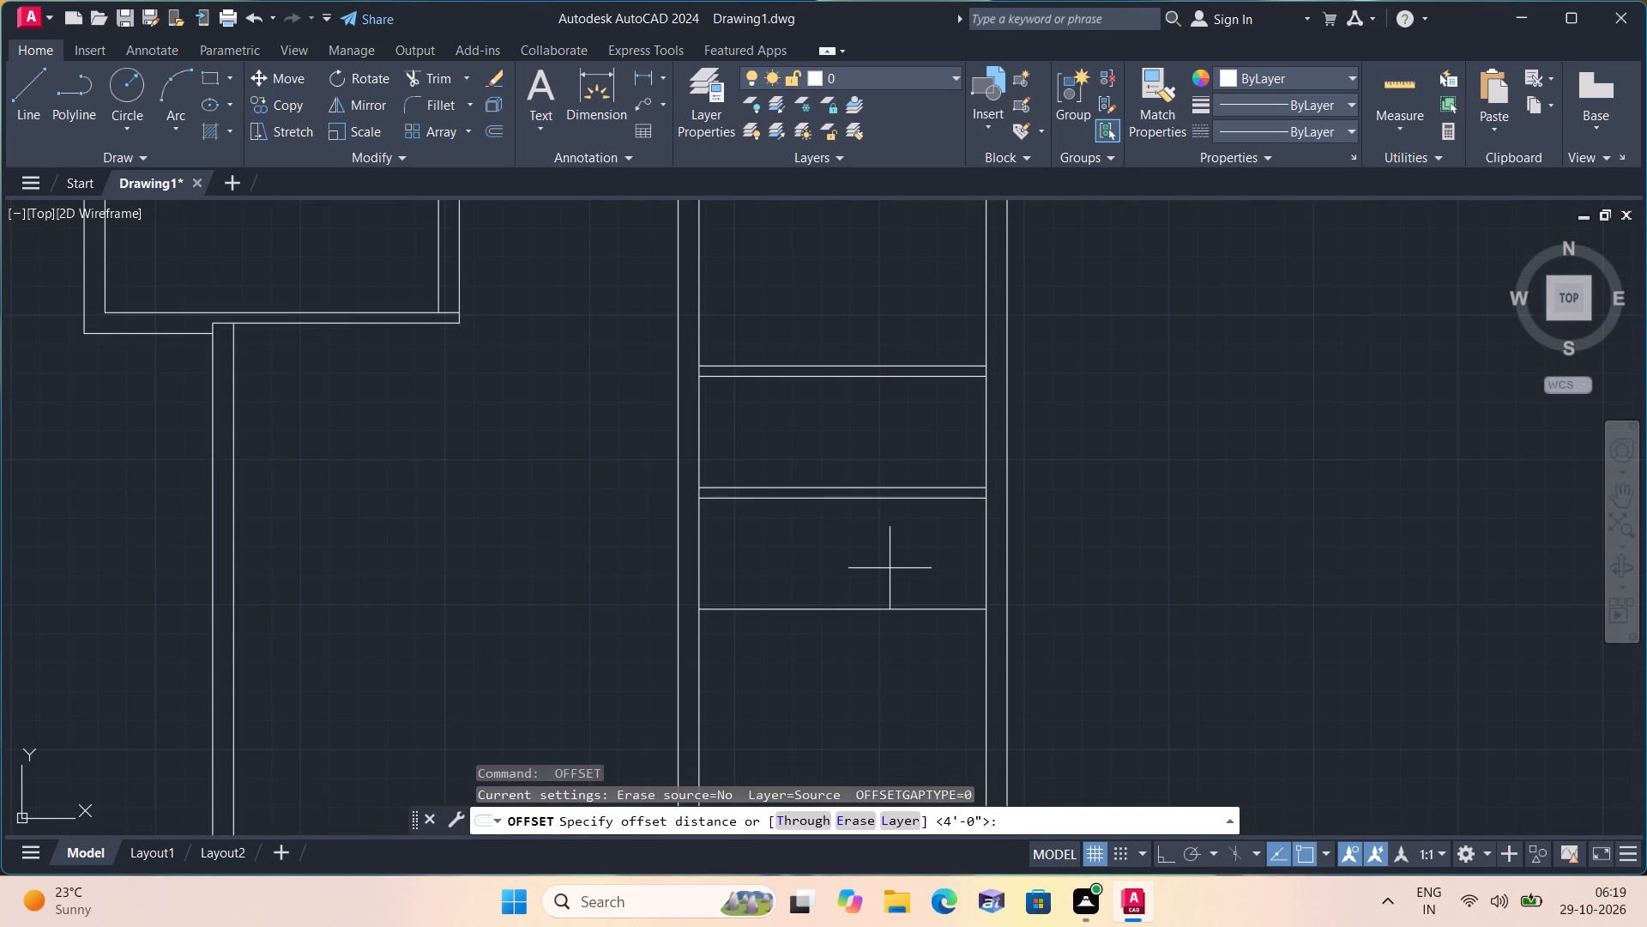
{"action": "type", "text": "4.5\""}
{"action": "key", "text": "space"}
{"action": "scroll", "coordinate": [890, 568], "scroll_direction": "down", "scroll_amount": 1}
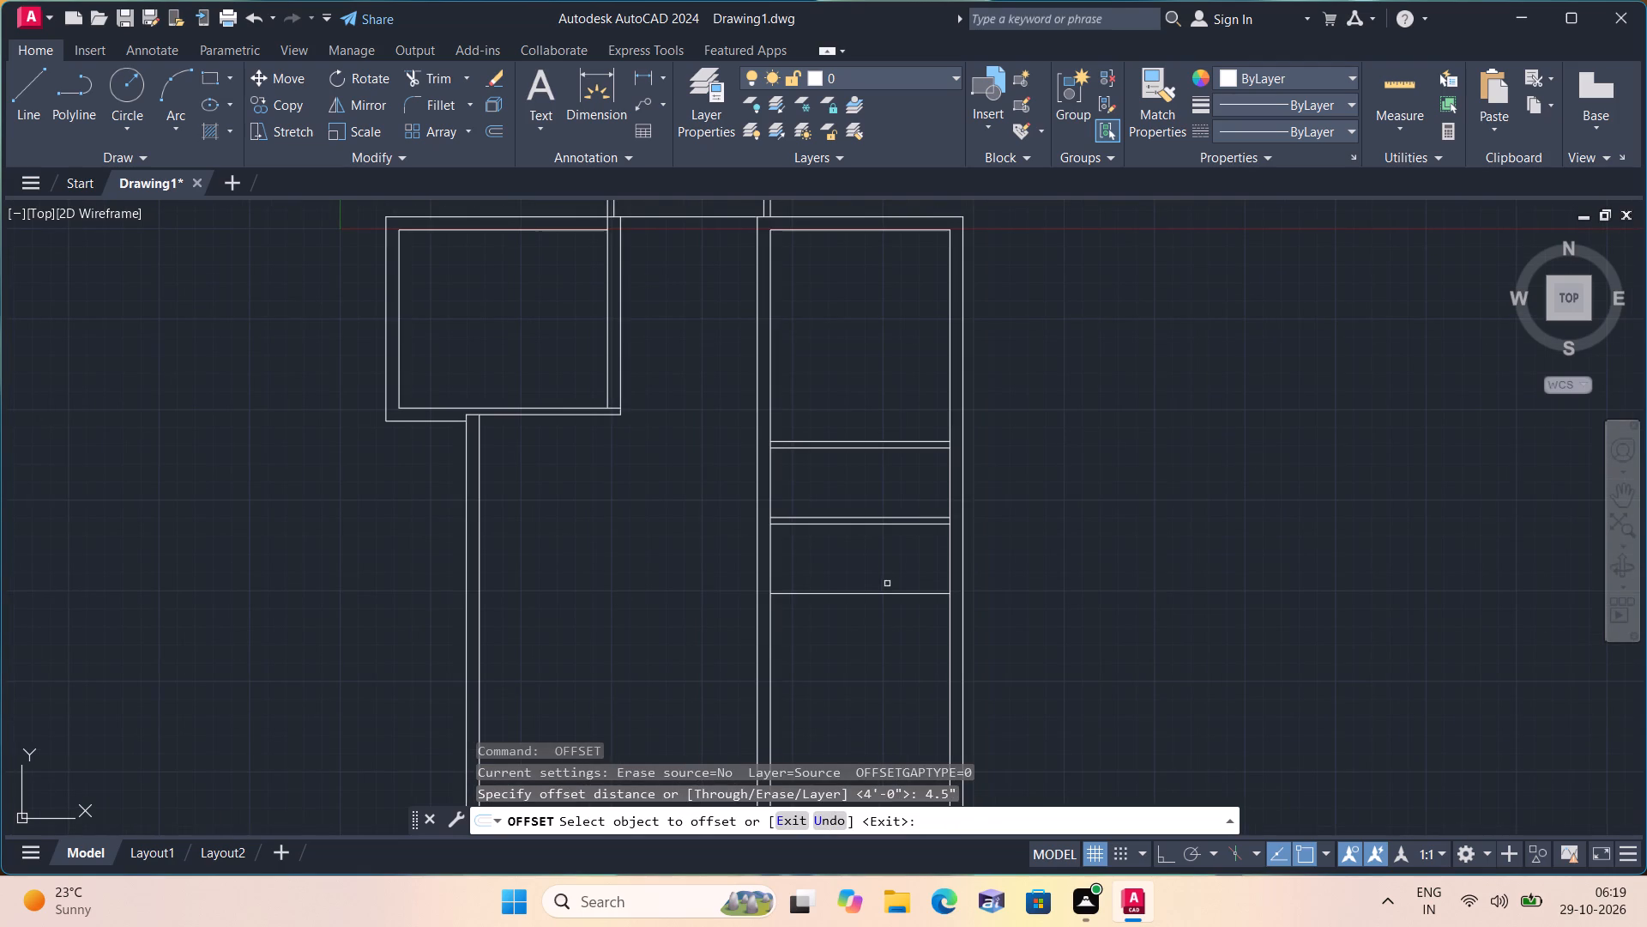
{"action": "left_click", "coordinate": [885, 595]}
{"action": "left_click", "coordinate": [894, 651]}
{"action": "middle_click_drag", "start_coordinate": [893, 681], "coordinate": [892, 676]}
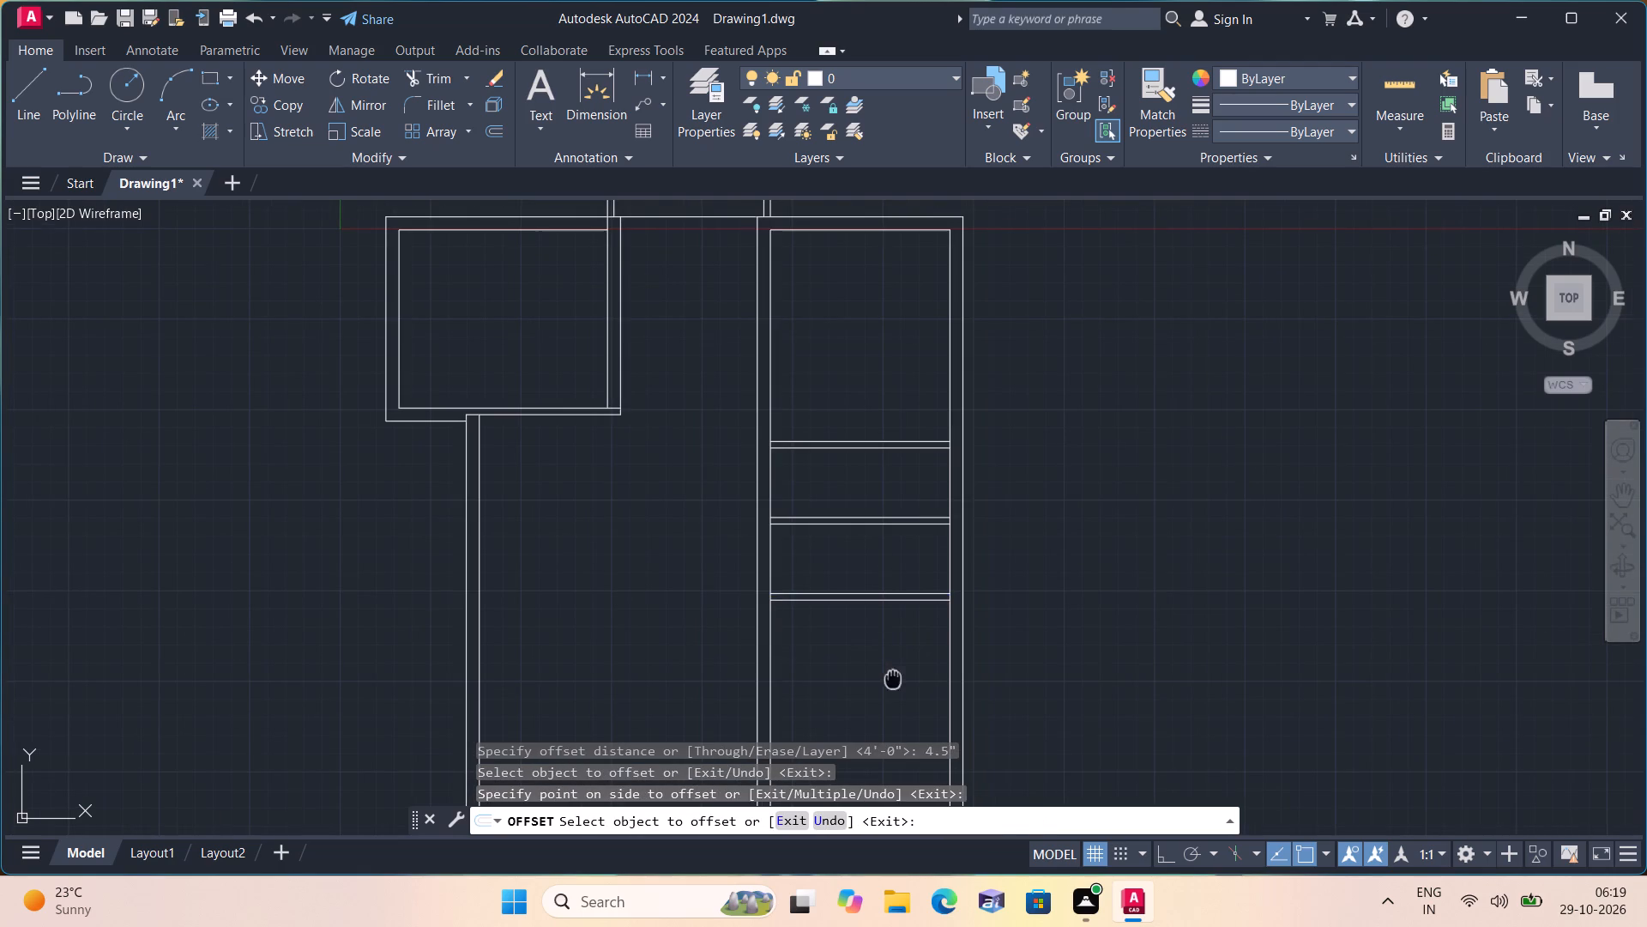
{"action": "middle_click_drag", "start_coordinate": [892, 676], "coordinate": [924, 544]}
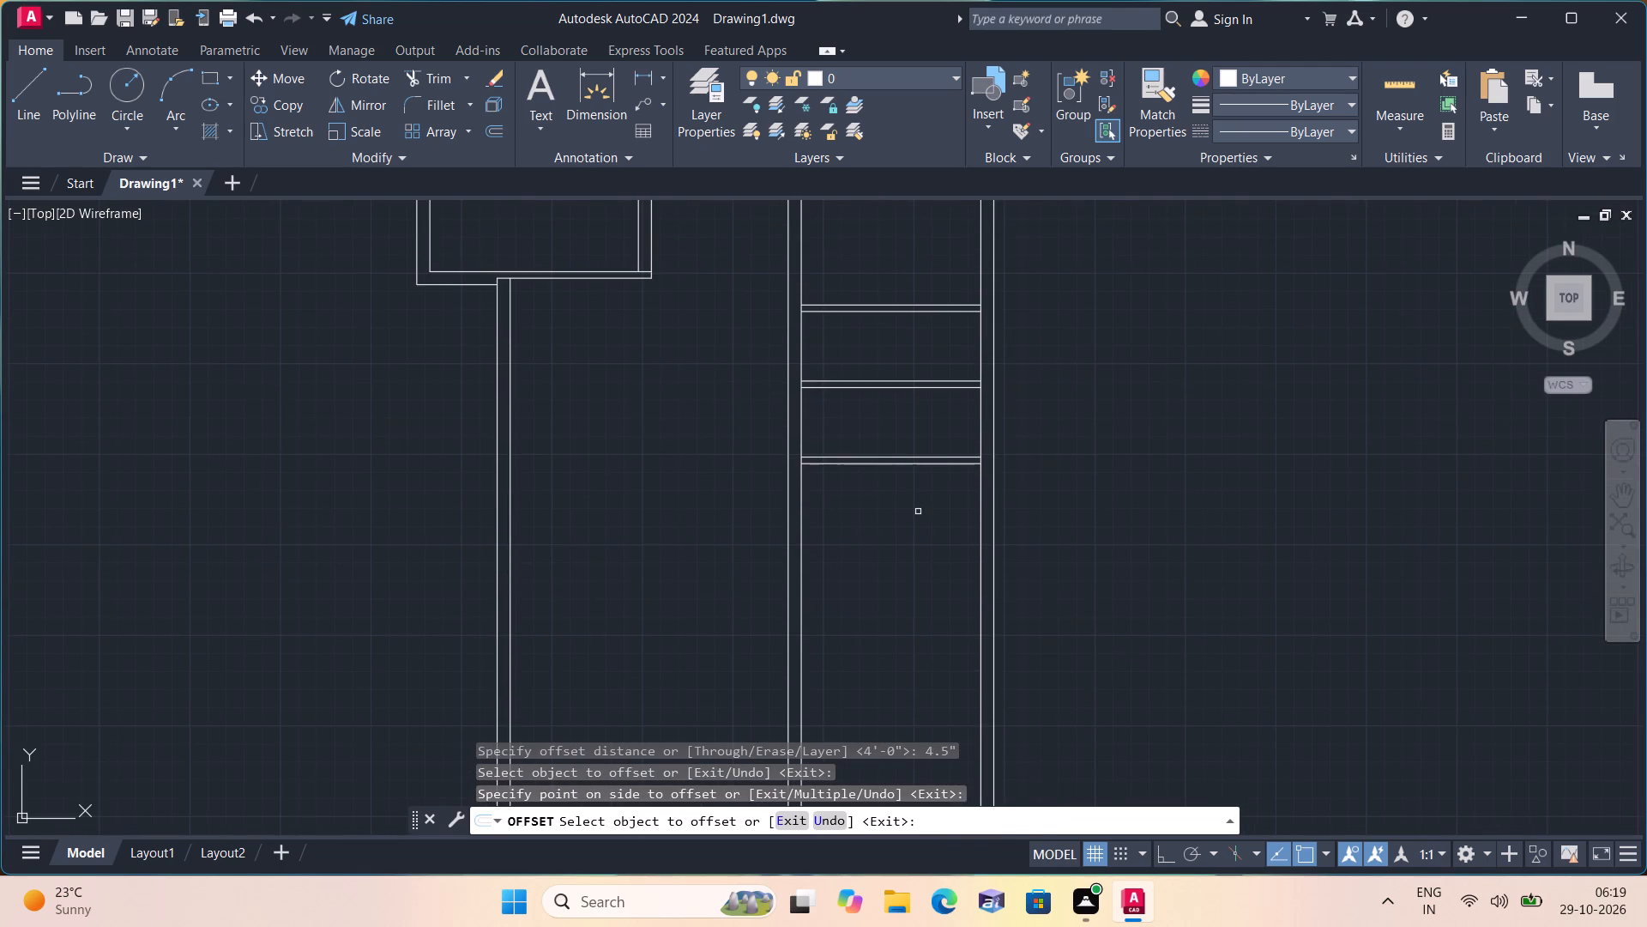
{"action": "key", "text": "space"}
Offset the third partition wall's lower line 4' downward.
{"action": "key", "text": "space"}
{"action": "type", "text": "4'"}
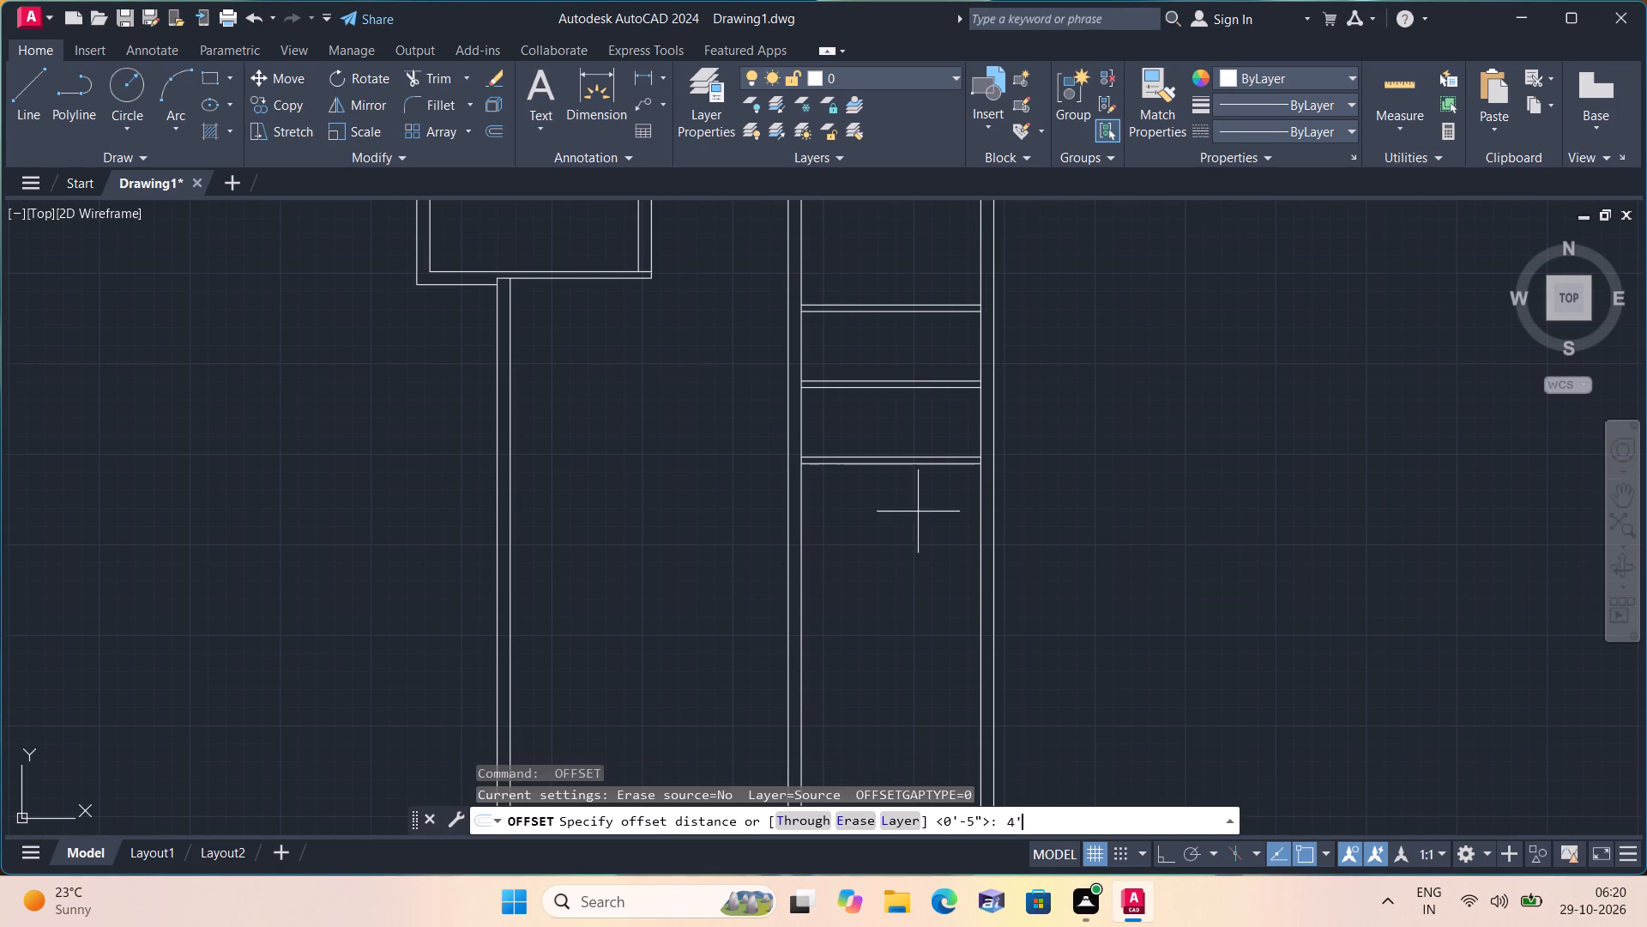
{"action": "key", "text": "space"}
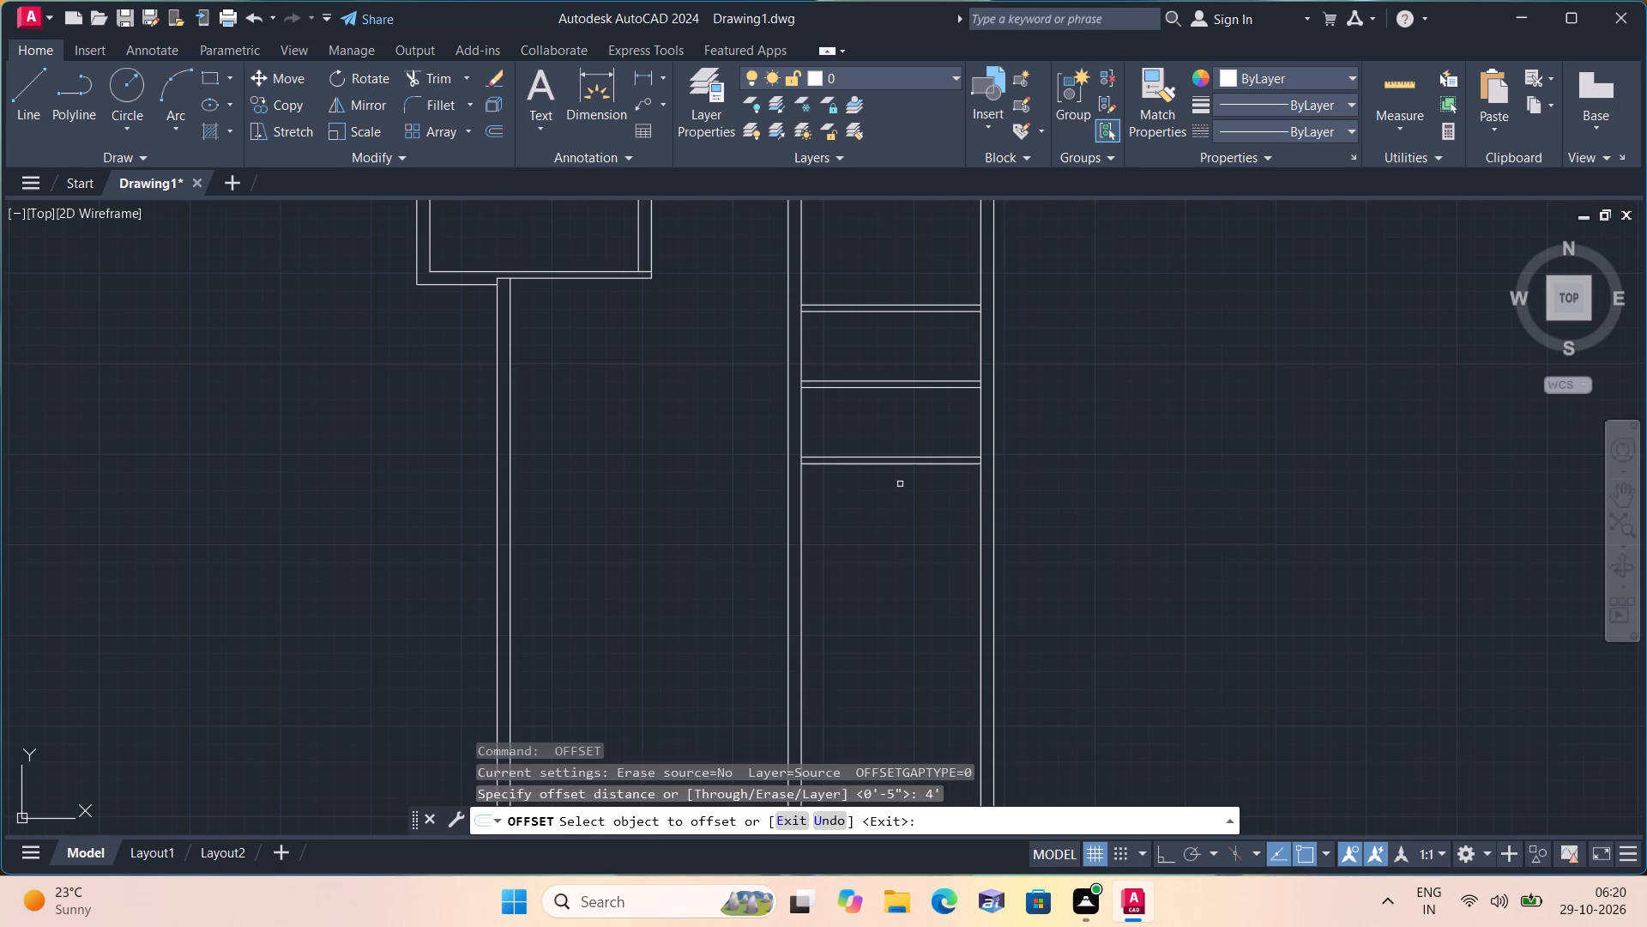
{"action": "left_click", "coordinate": [915, 465]}
{"action": "left_click", "coordinate": [933, 537]}
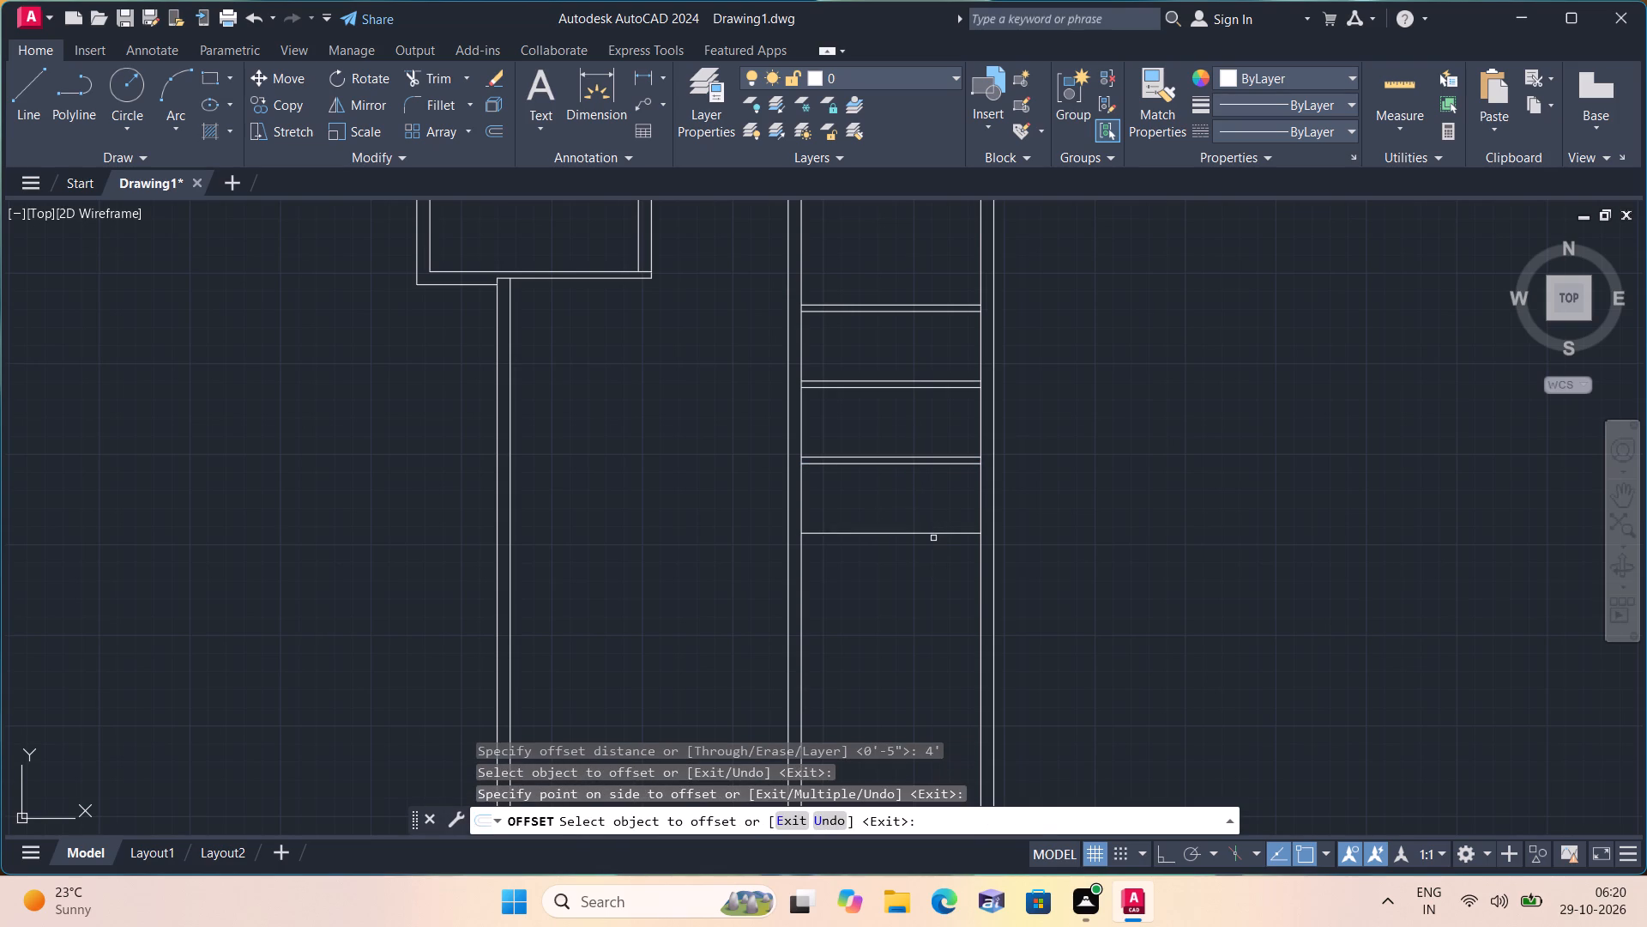
{"action": "key", "text": "space"}
Offset the single line below the third partition 4.5" downward to form the fourth partition wall.
{"action": "key", "text": "space"}
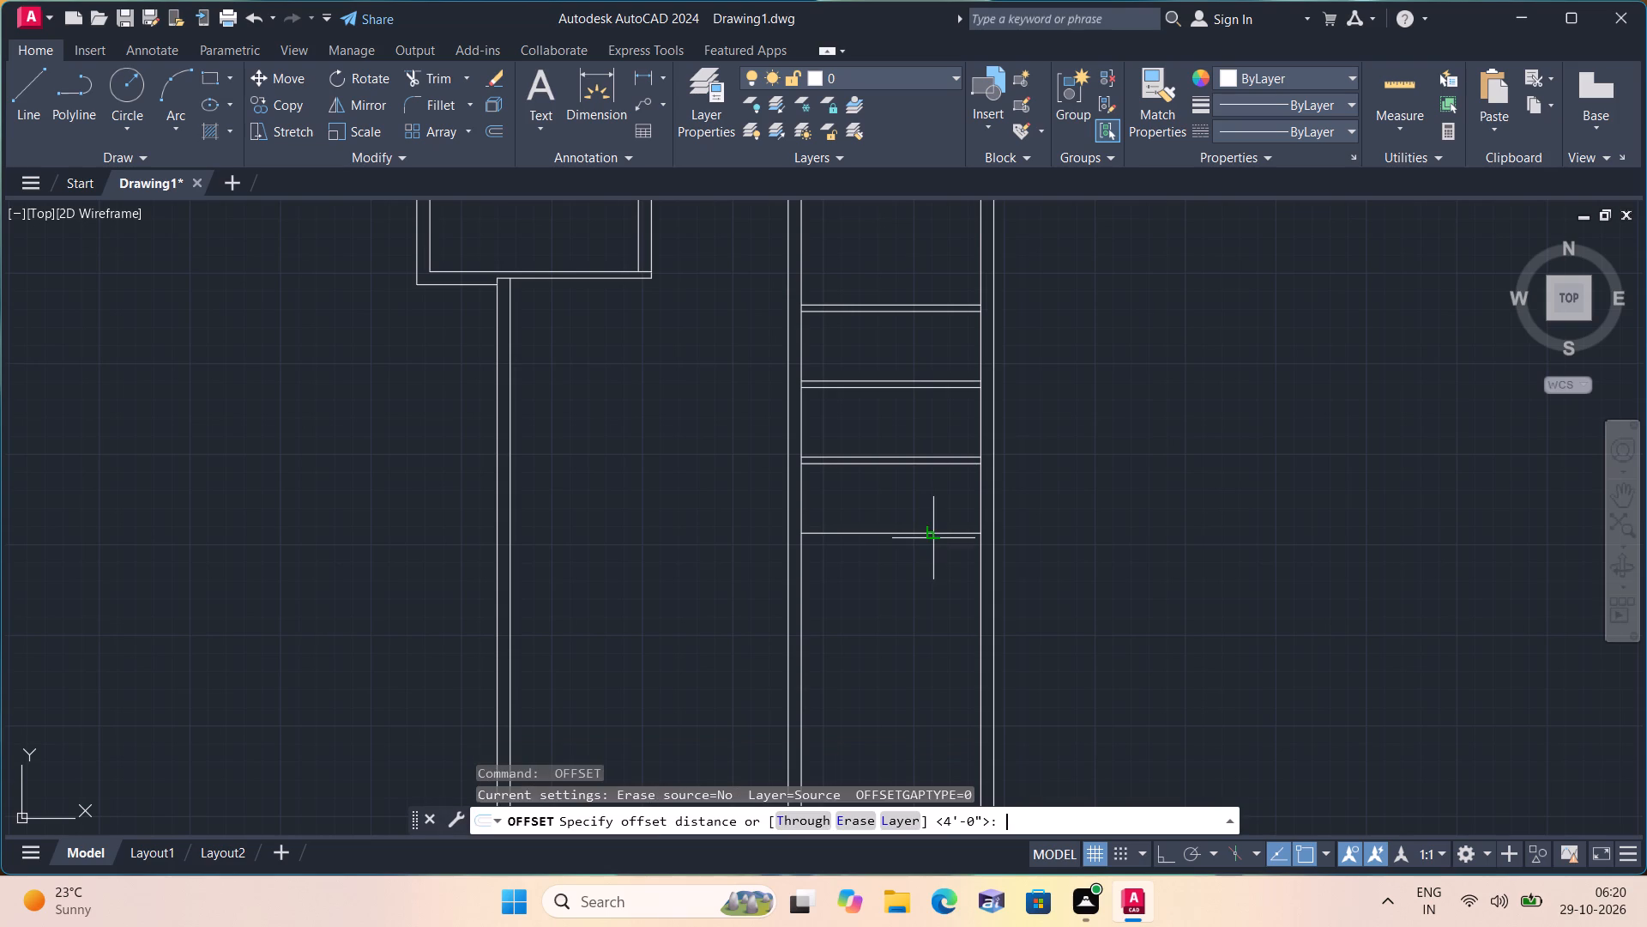
{"action": "type", "text": "4.5\""}
{"action": "key", "text": "space"}
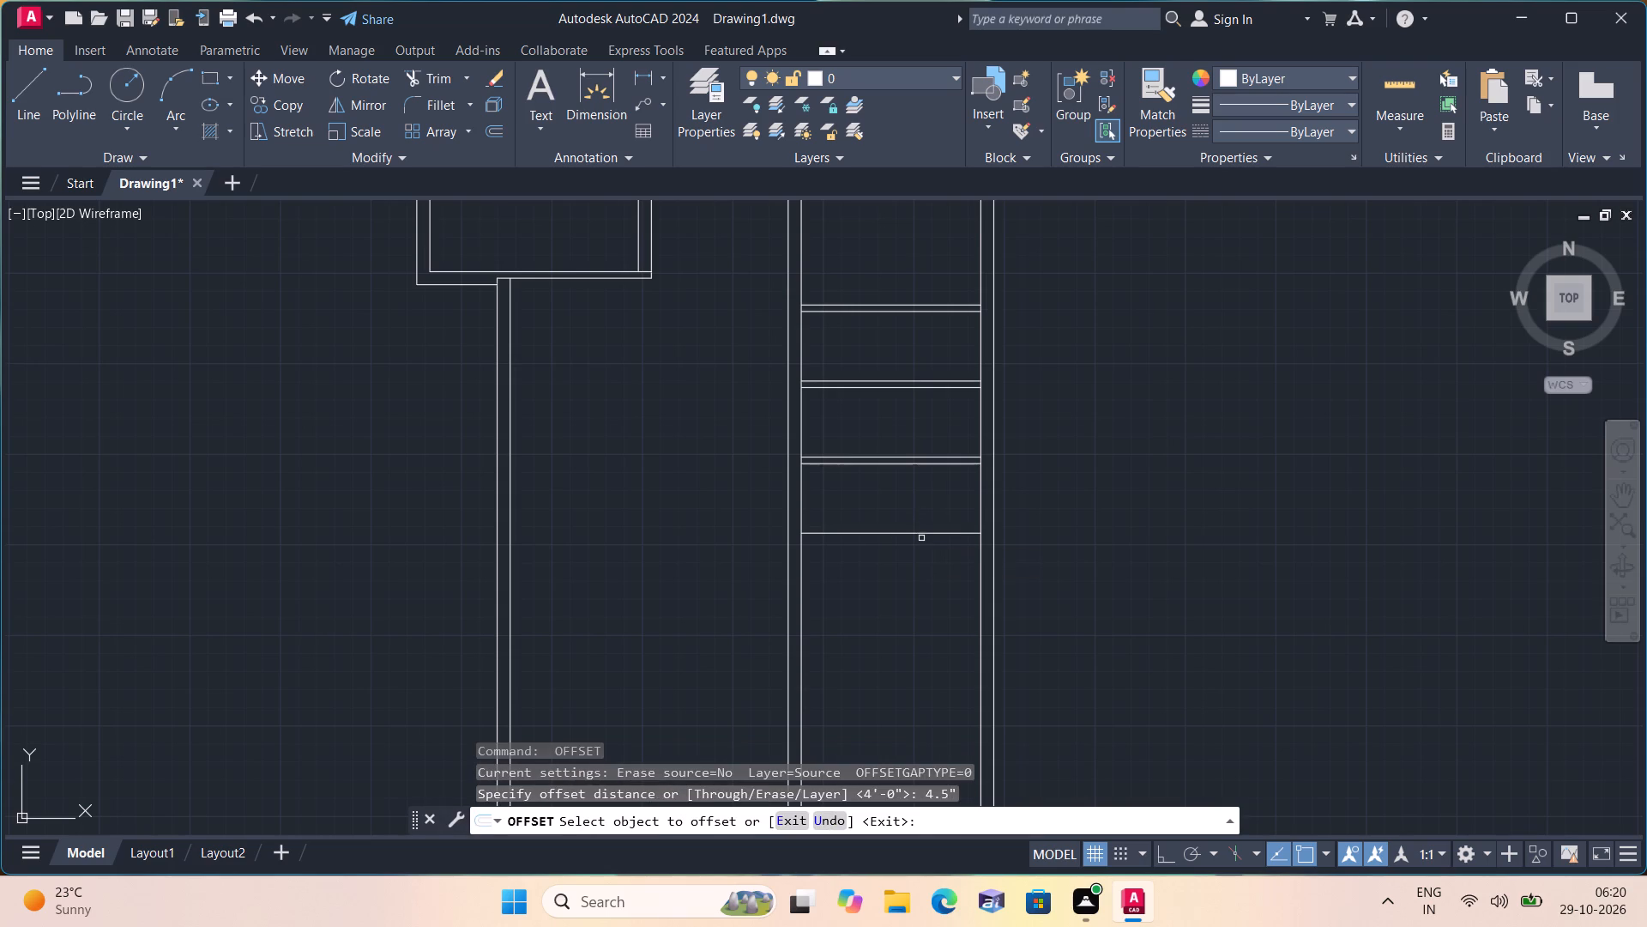
{"action": "left_click", "coordinate": [921, 538]}
{"action": "left_click", "coordinate": [923, 532]}
{"action": "left_click", "coordinate": [947, 616]}
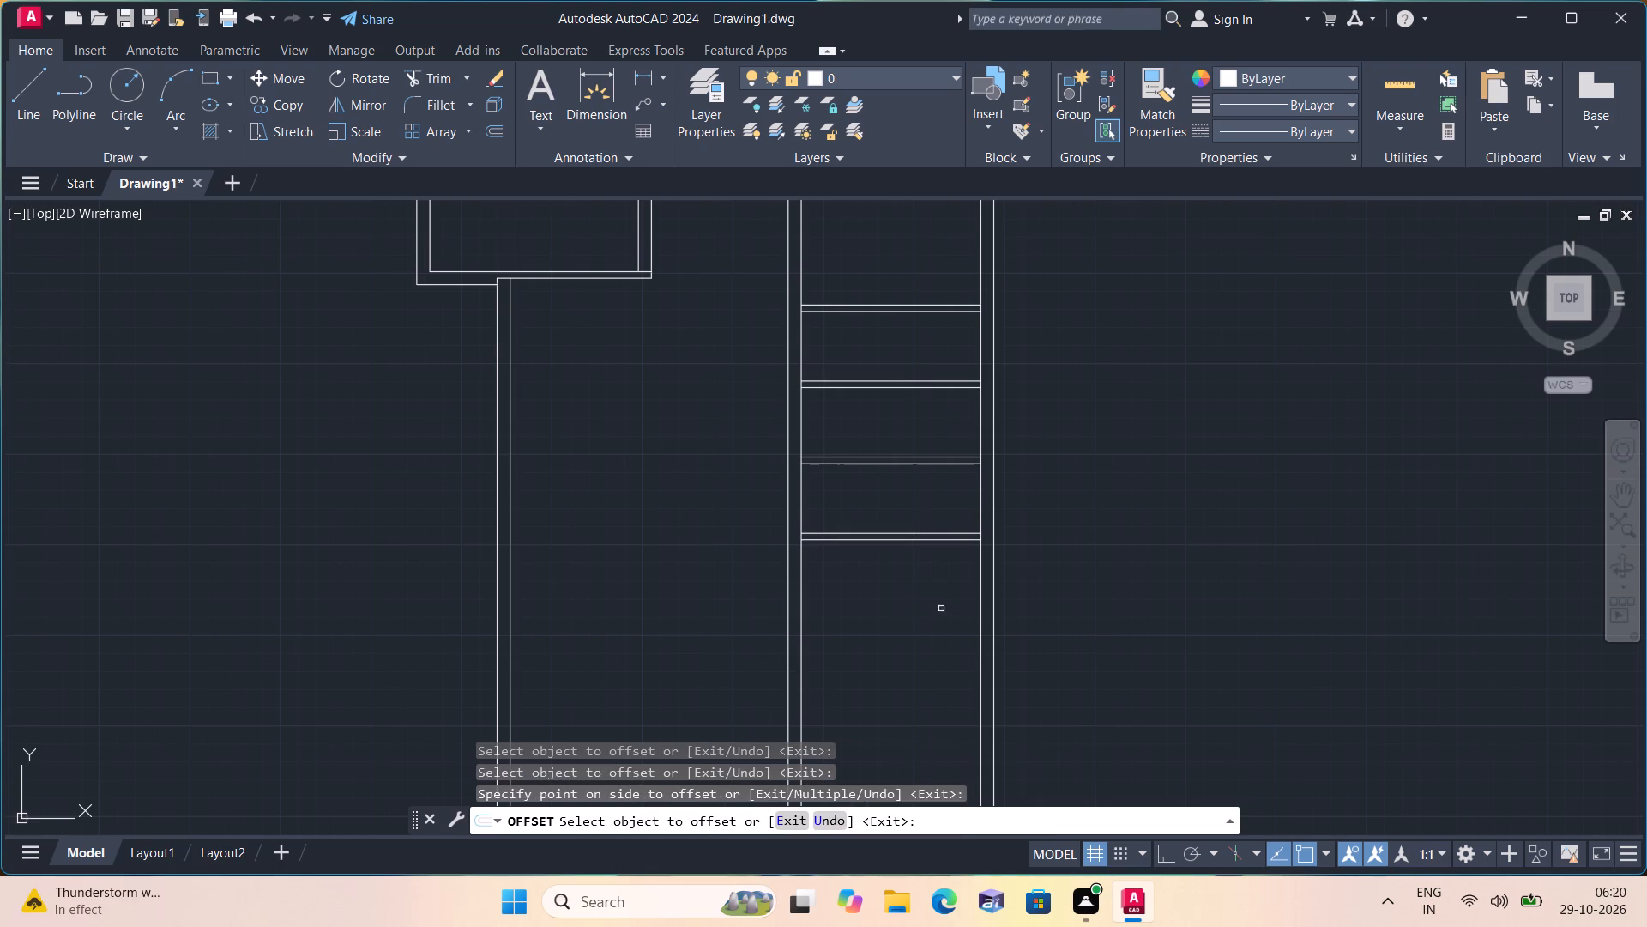
{"action": "middle_click_drag", "start_coordinate": [935, 604], "coordinate": [730, 549]}
{"action": "scroll", "coordinate": [910, 595], "scroll_direction": "down", "scroll_amount": 1}
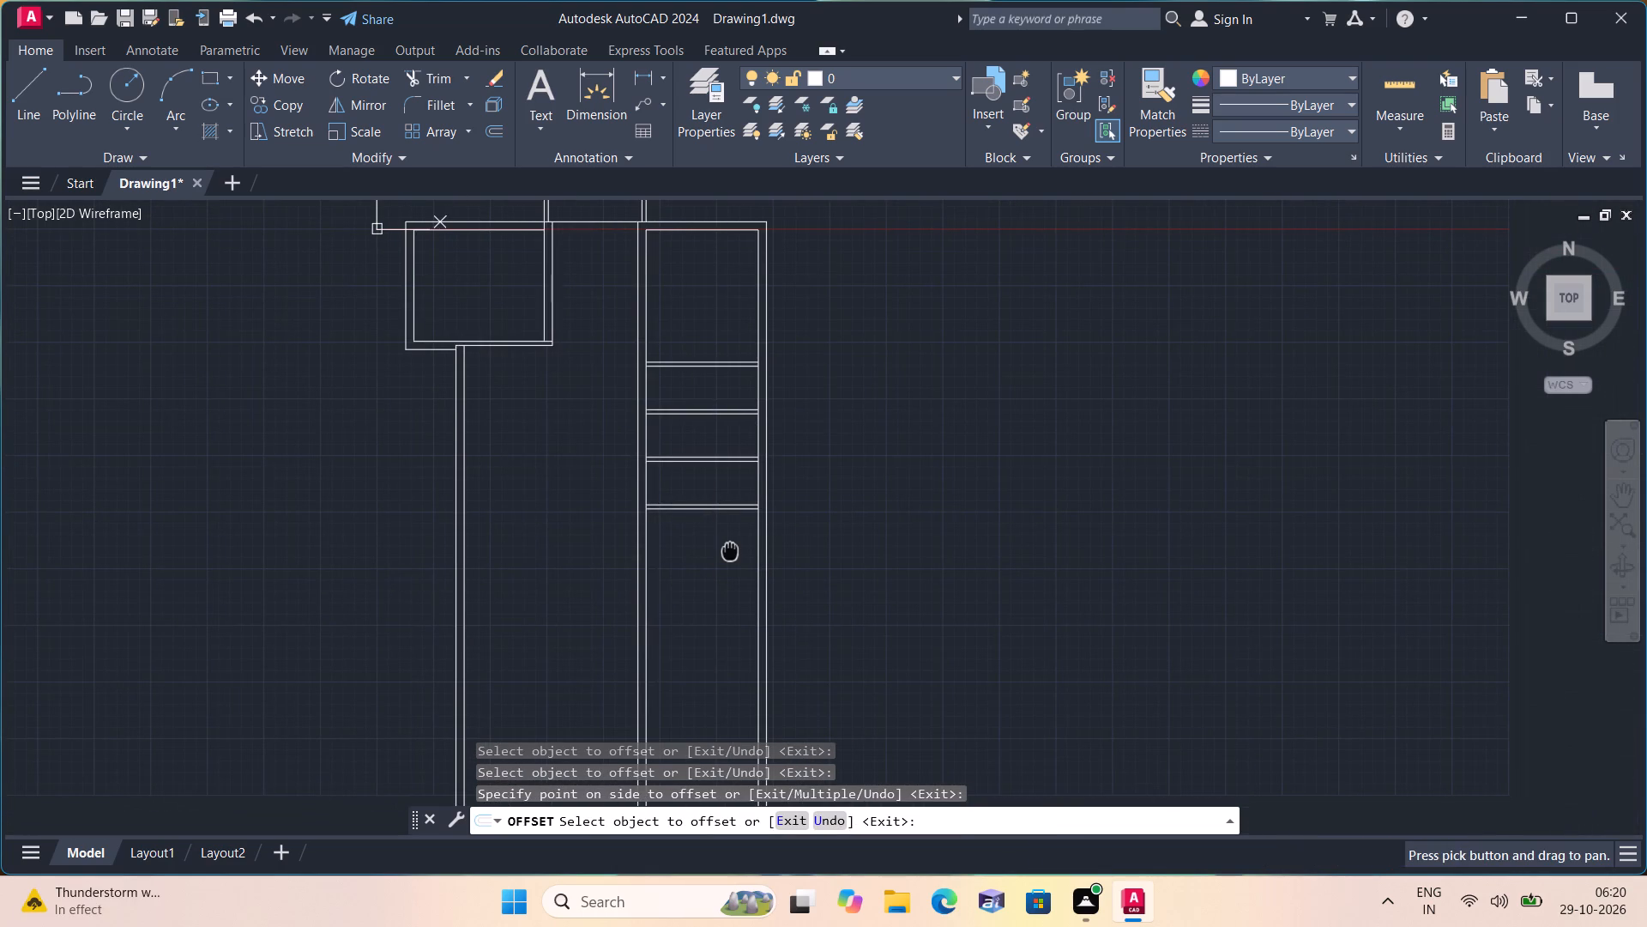
{"action": "key", "text": "space"}
Offset the fourth partition wall's lower line 10' downward in the right-hand bay.
{"action": "key", "text": "space"}
{"action": "type", "text": "10'"}
{"action": "key", "text": "space"}
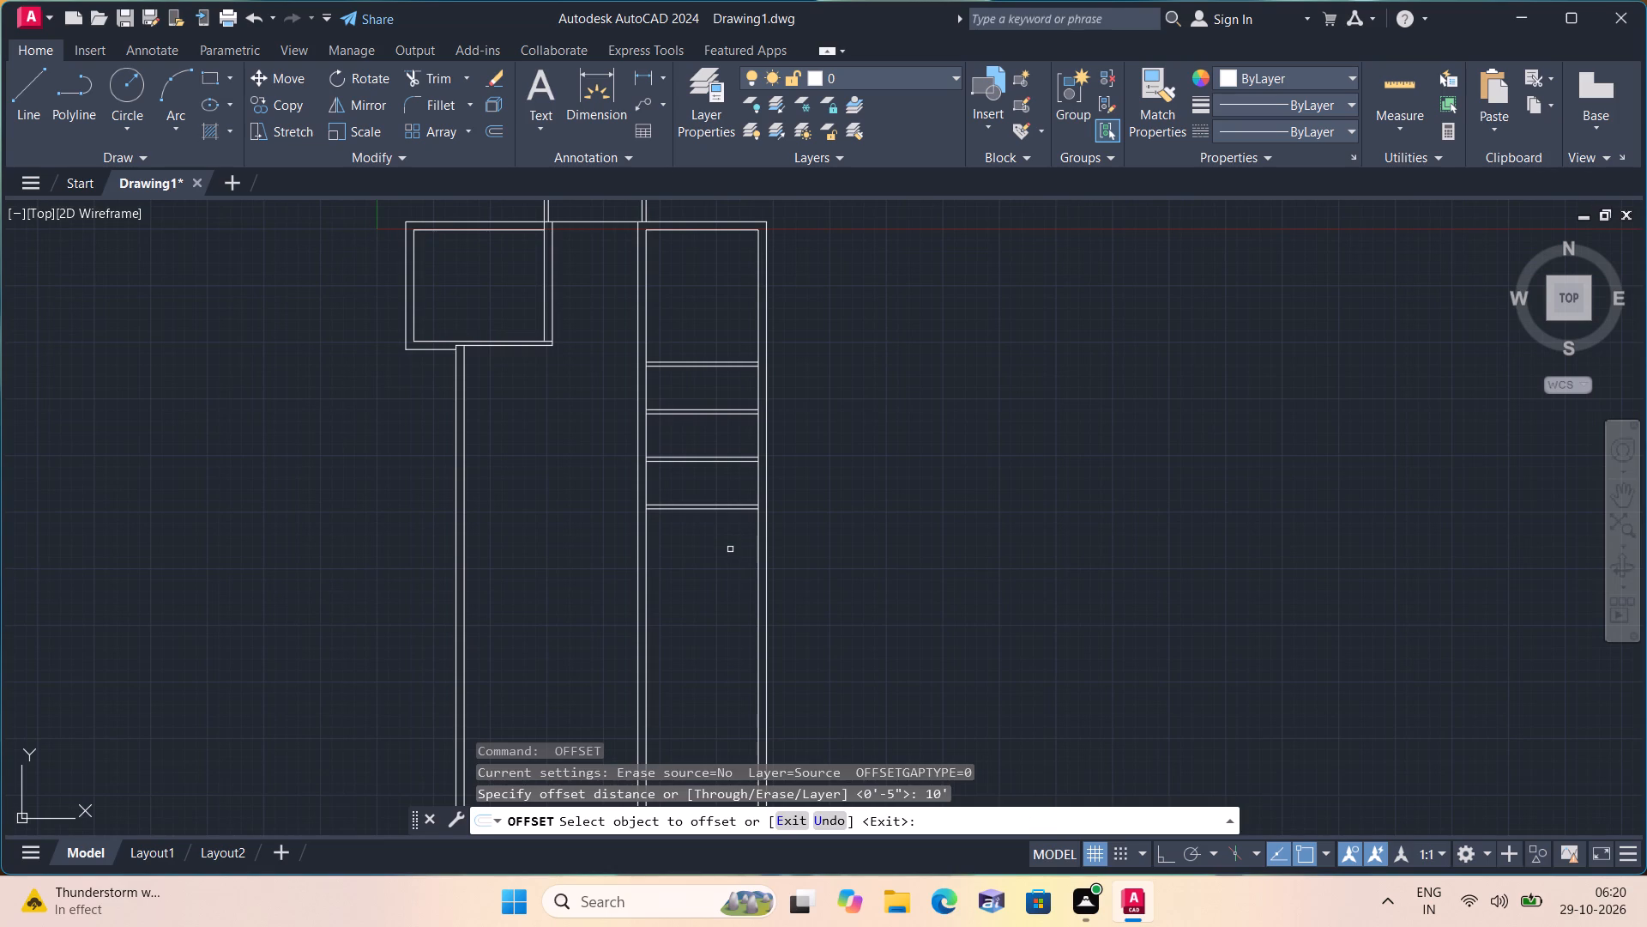
{"action": "scroll", "coordinate": [658, 464], "scroll_direction": "up", "scroll_amount": 2}
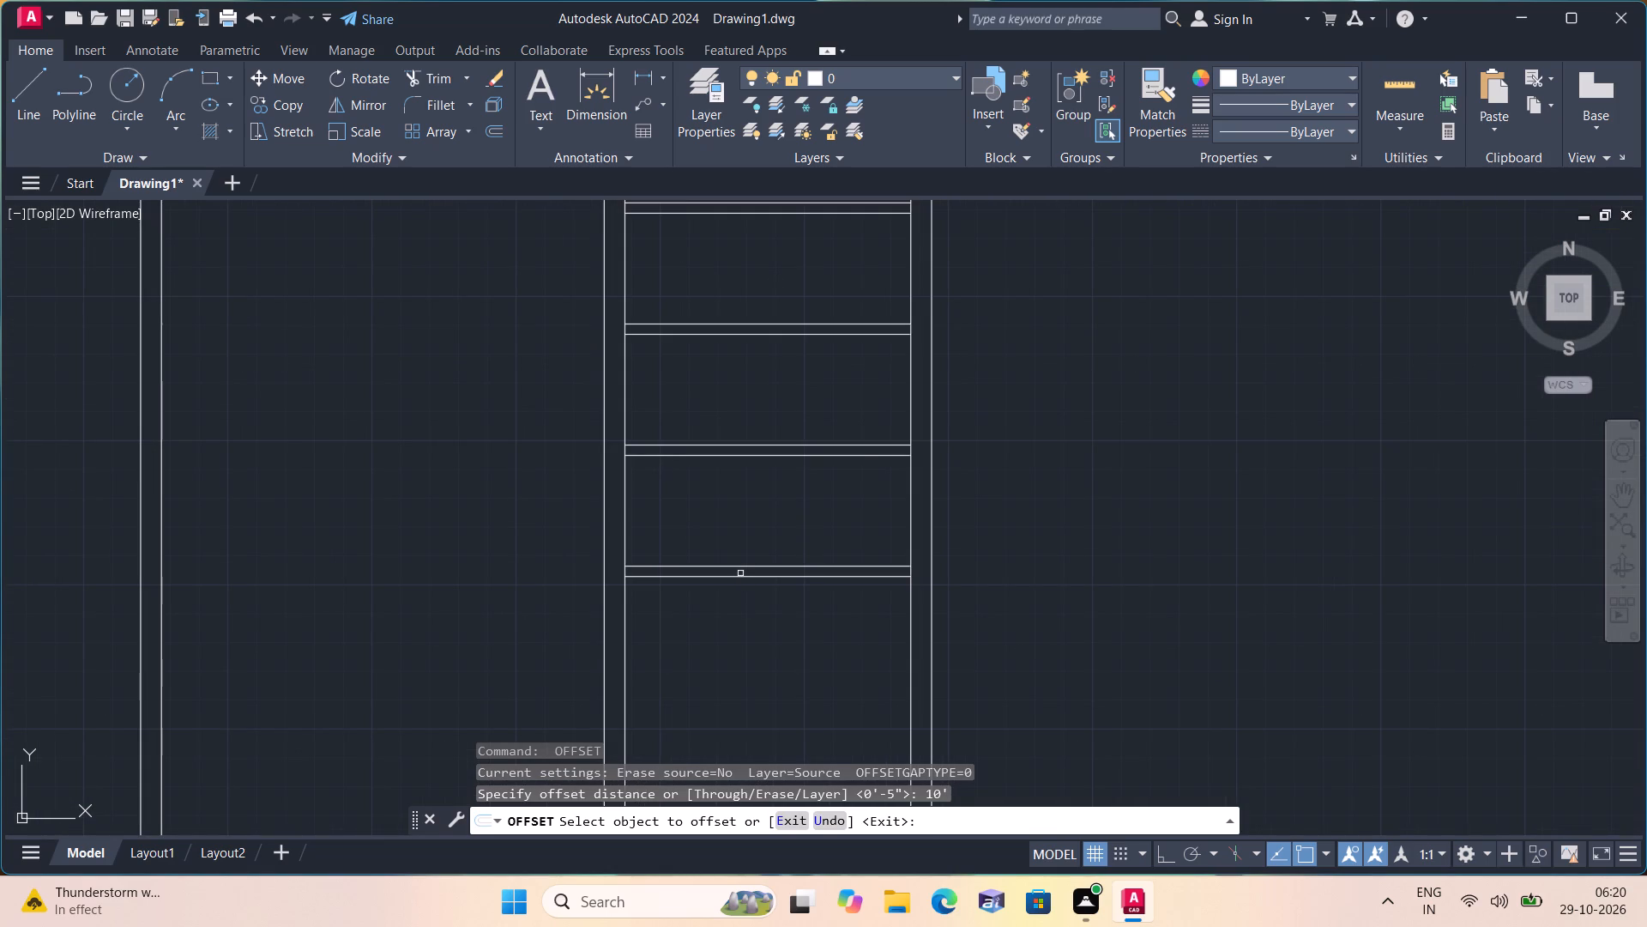
{"action": "left_click", "coordinate": [740, 573]}
{"action": "left_click", "coordinate": [824, 573]}
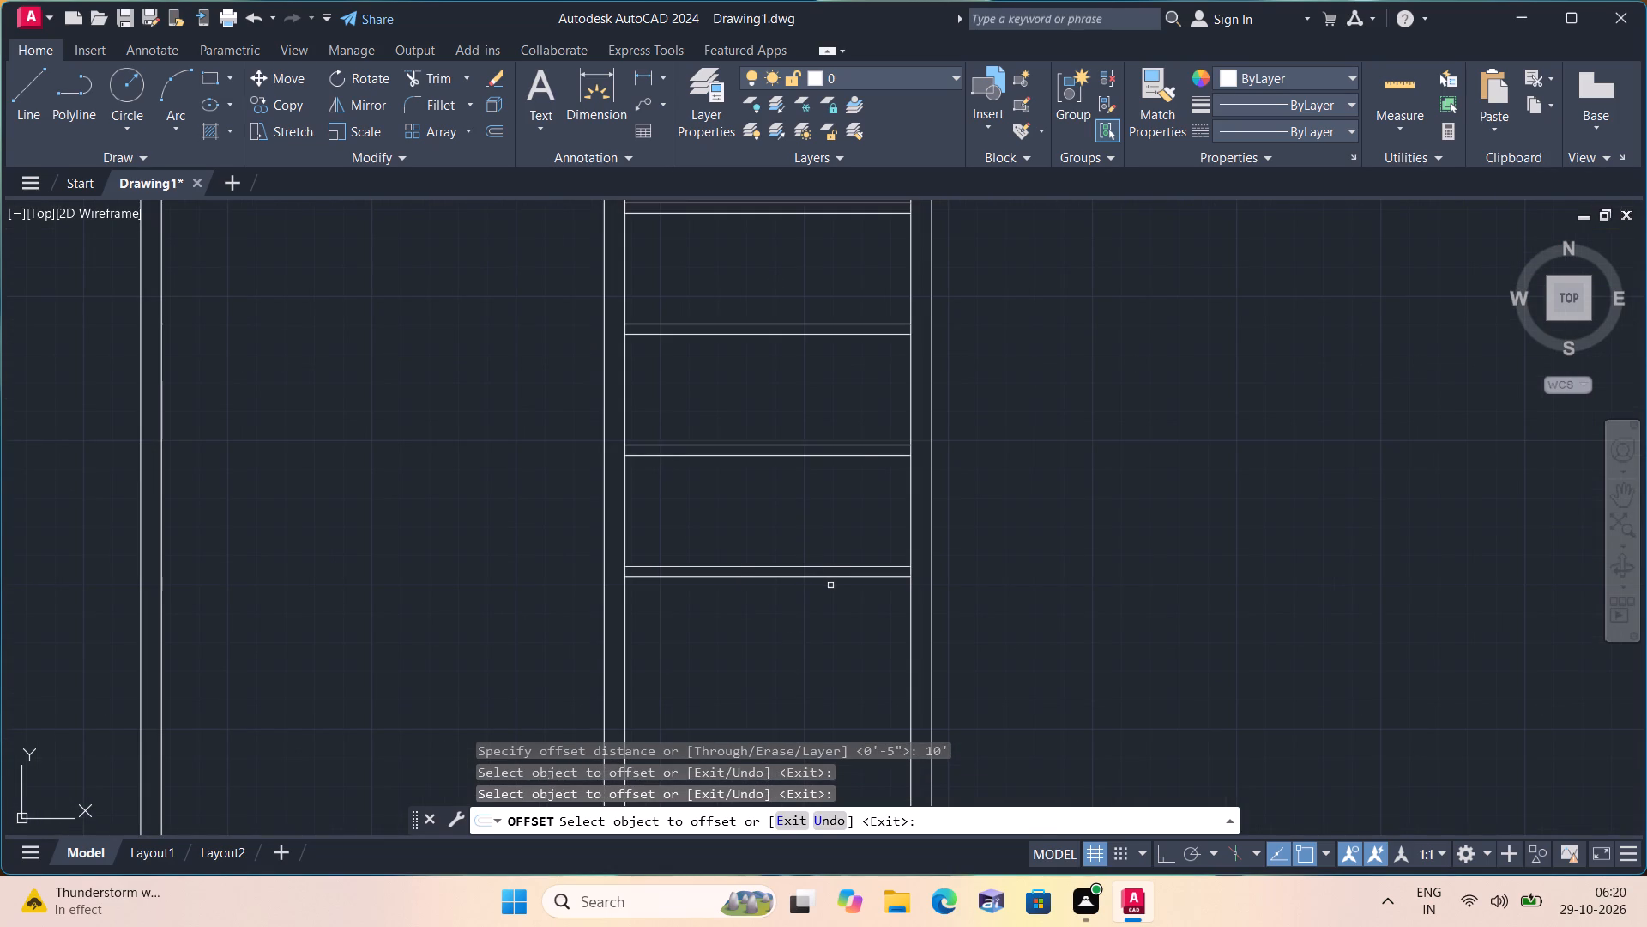
{"action": "left_click", "coordinate": [834, 578]}
{"action": "left_click", "coordinate": [846, 639]}
{"action": "middle_click_drag", "start_coordinate": [841, 655], "coordinate": [804, 401]}
{"action": "scroll", "coordinate": [804, 401], "scroll_direction": "down", "scroll_amount": 1}
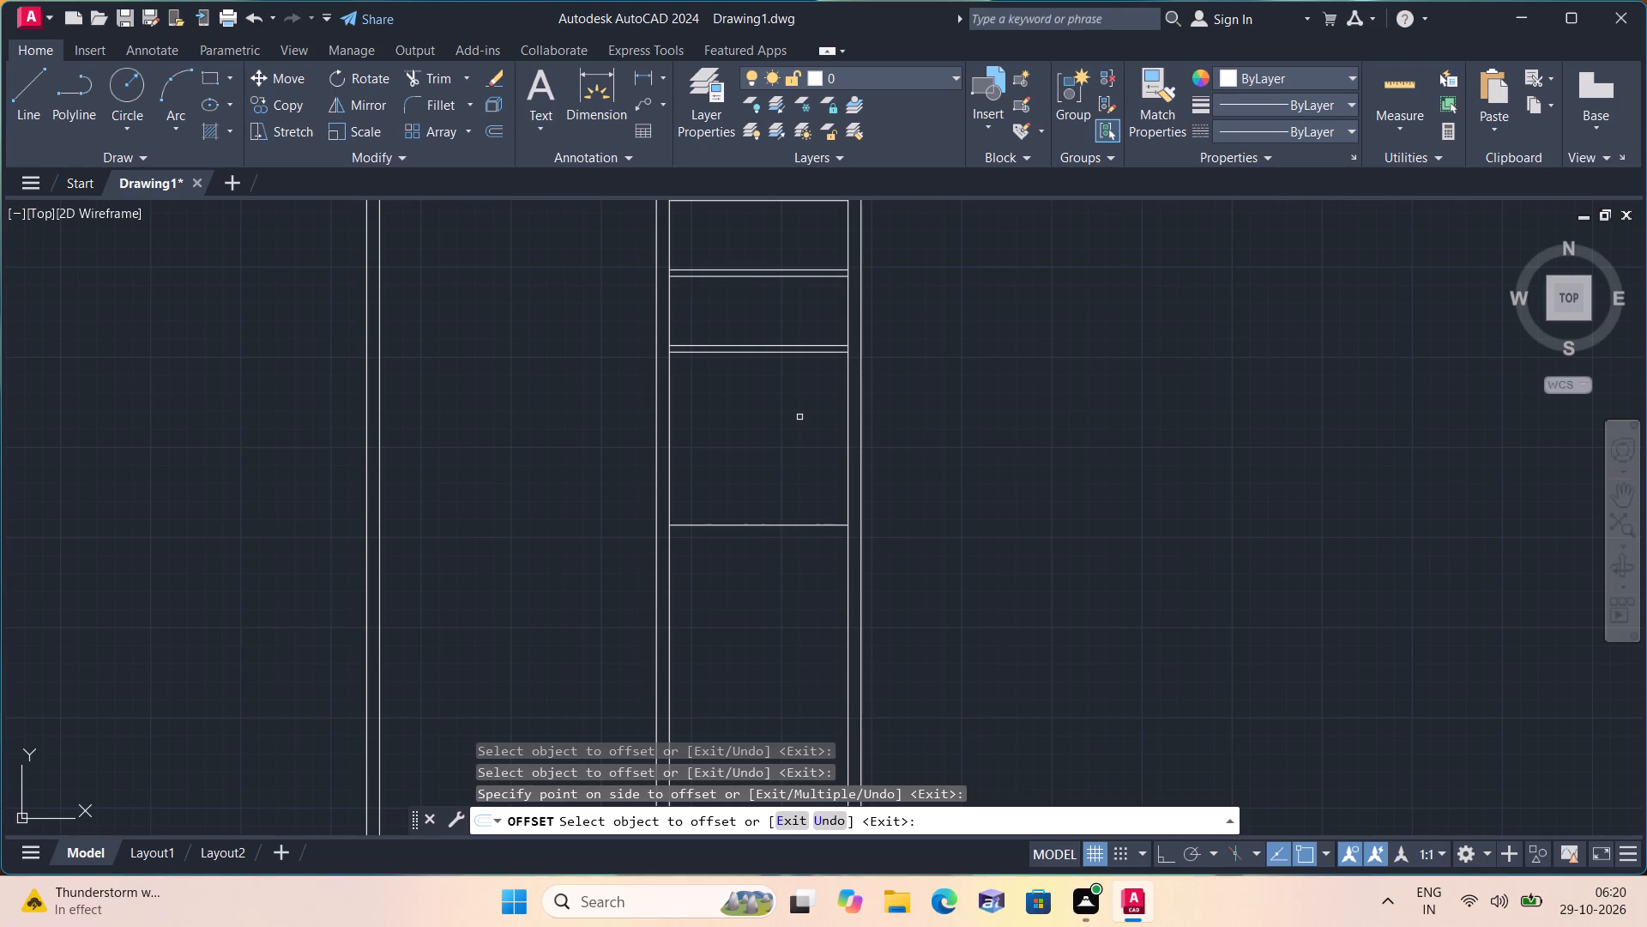
{"action": "key", "text": "space"}
Offset the single line below the fourth partition 9" downward to form the fifth partition wall.
{"action": "key", "text": "space"}
{"action": "type", "text": "9\""}
{"action": "key", "text": "space"}
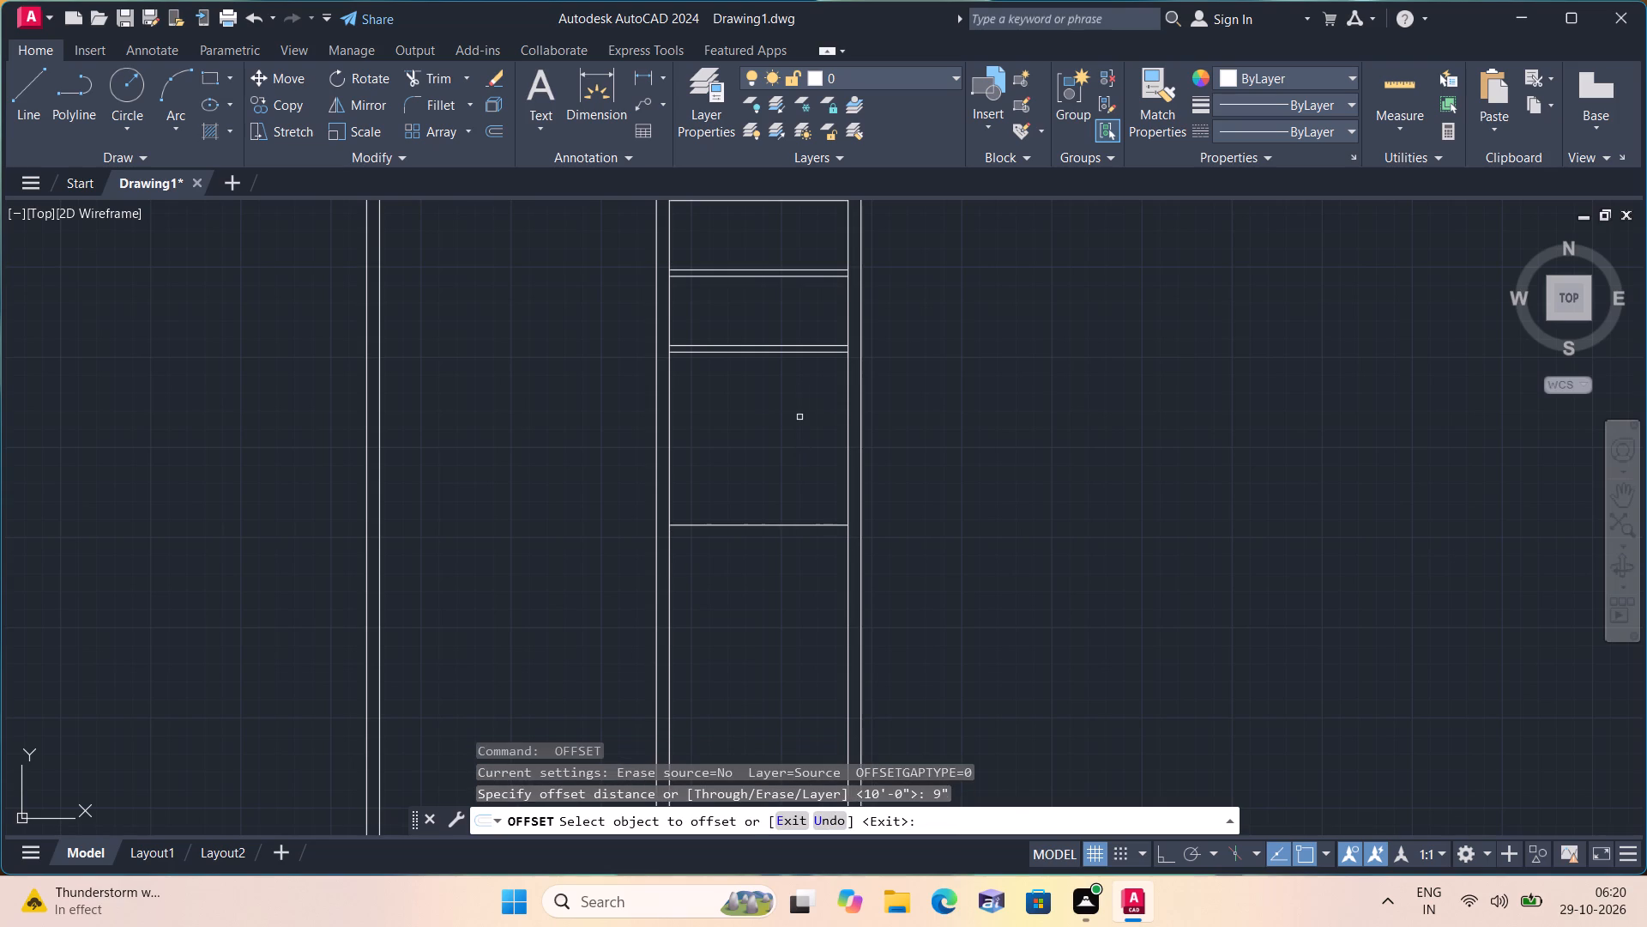
{"action": "left_click", "coordinate": [769, 522]}
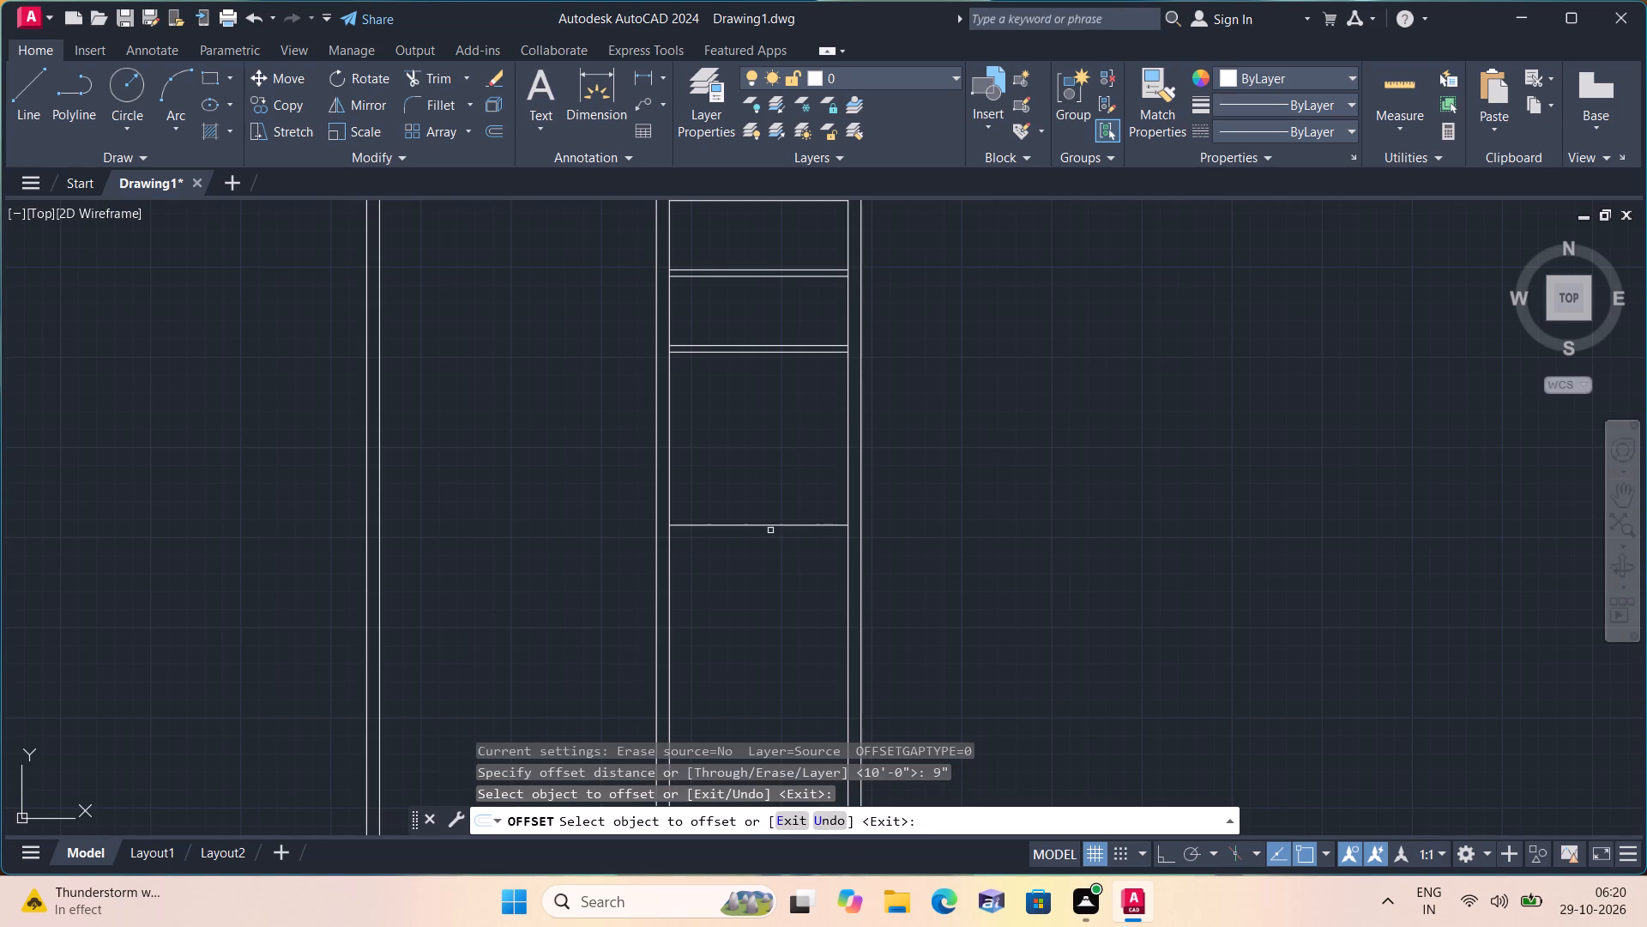
{"action": "left_click", "coordinate": [772, 526]}
{"action": "left_click", "coordinate": [764, 643]}
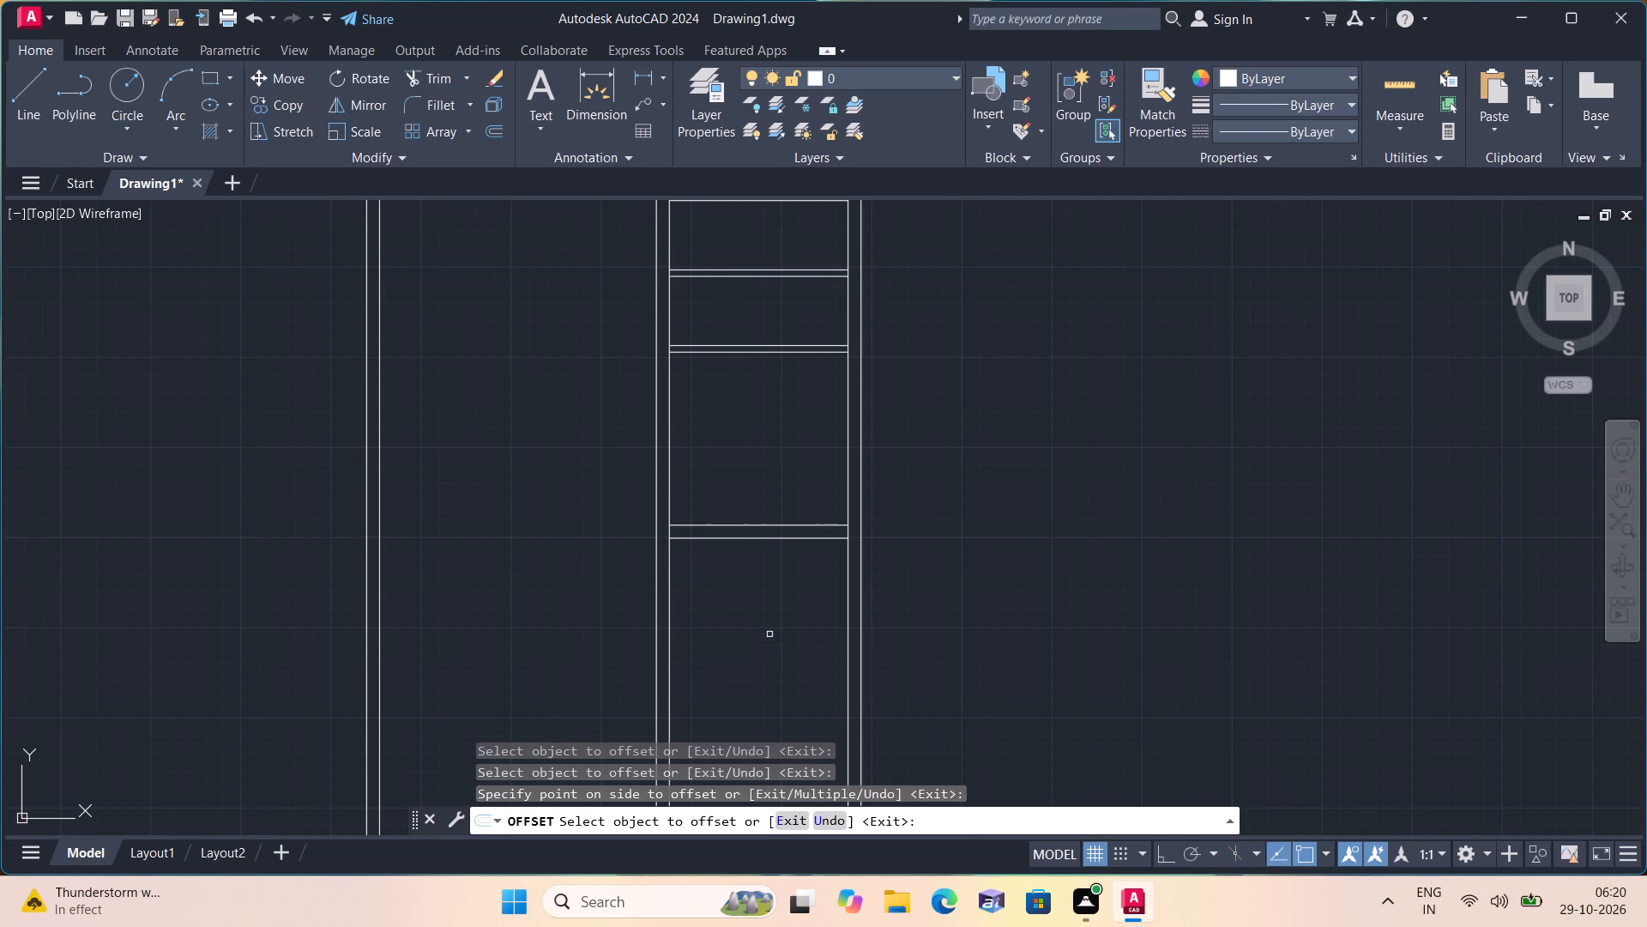
{"action": "key", "text": "space"}
Offset the lower line of the upper-left room's bottom wall 22' downward.
{"action": "key", "text": "space"}
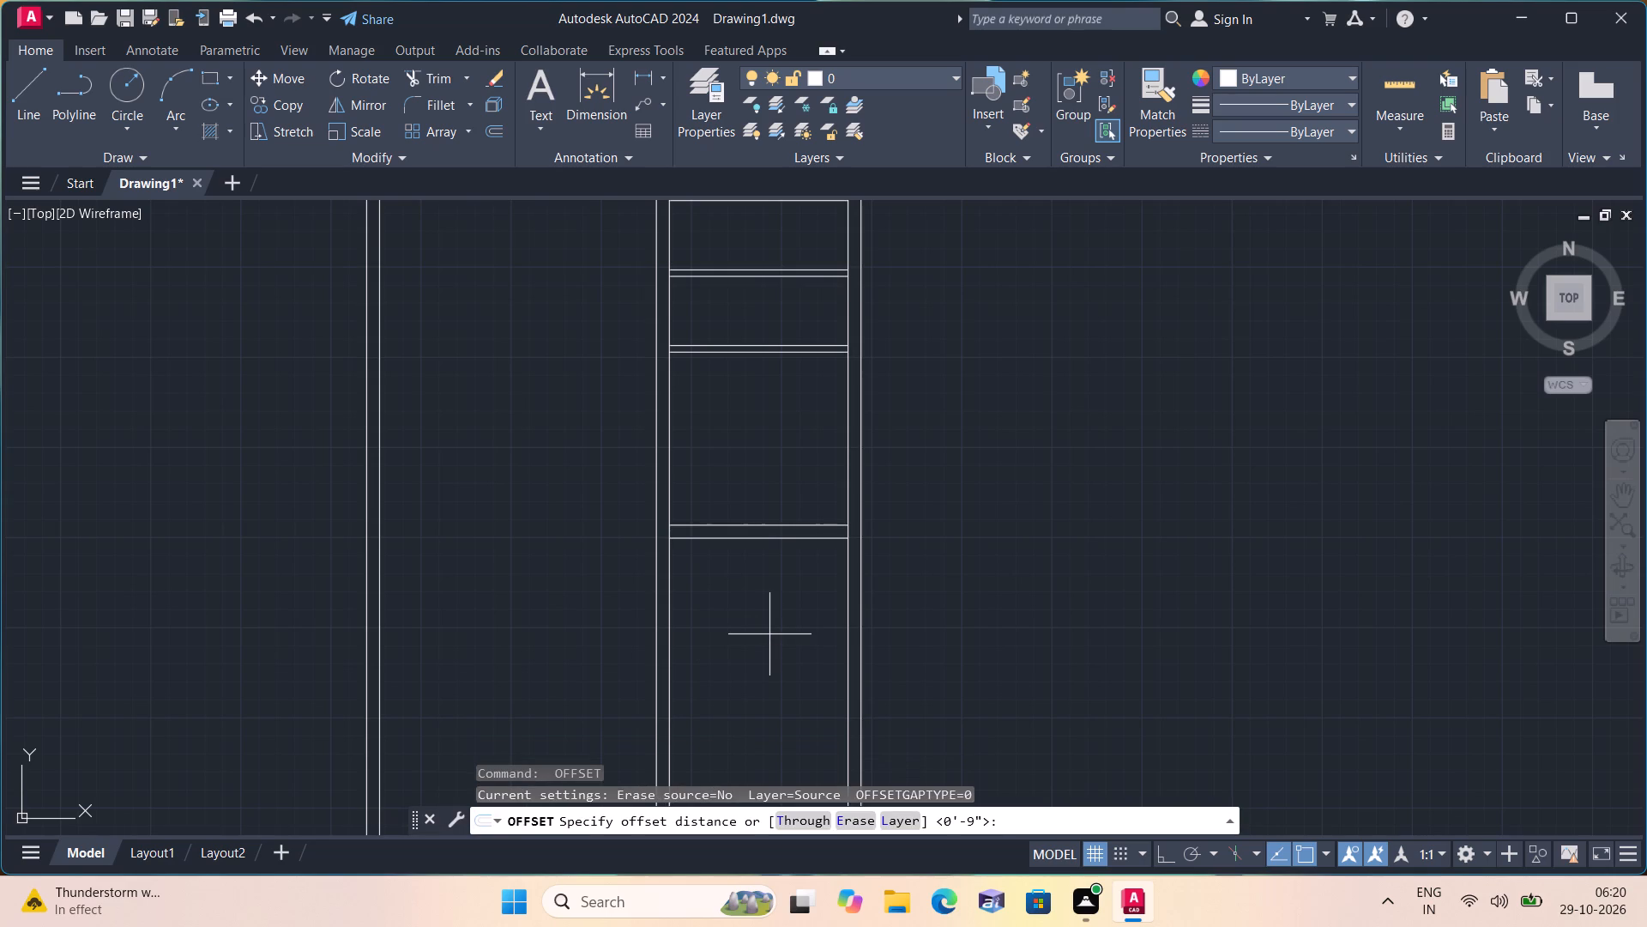
{"action": "type", "text": "22'"}
{"action": "key", "text": "space"}
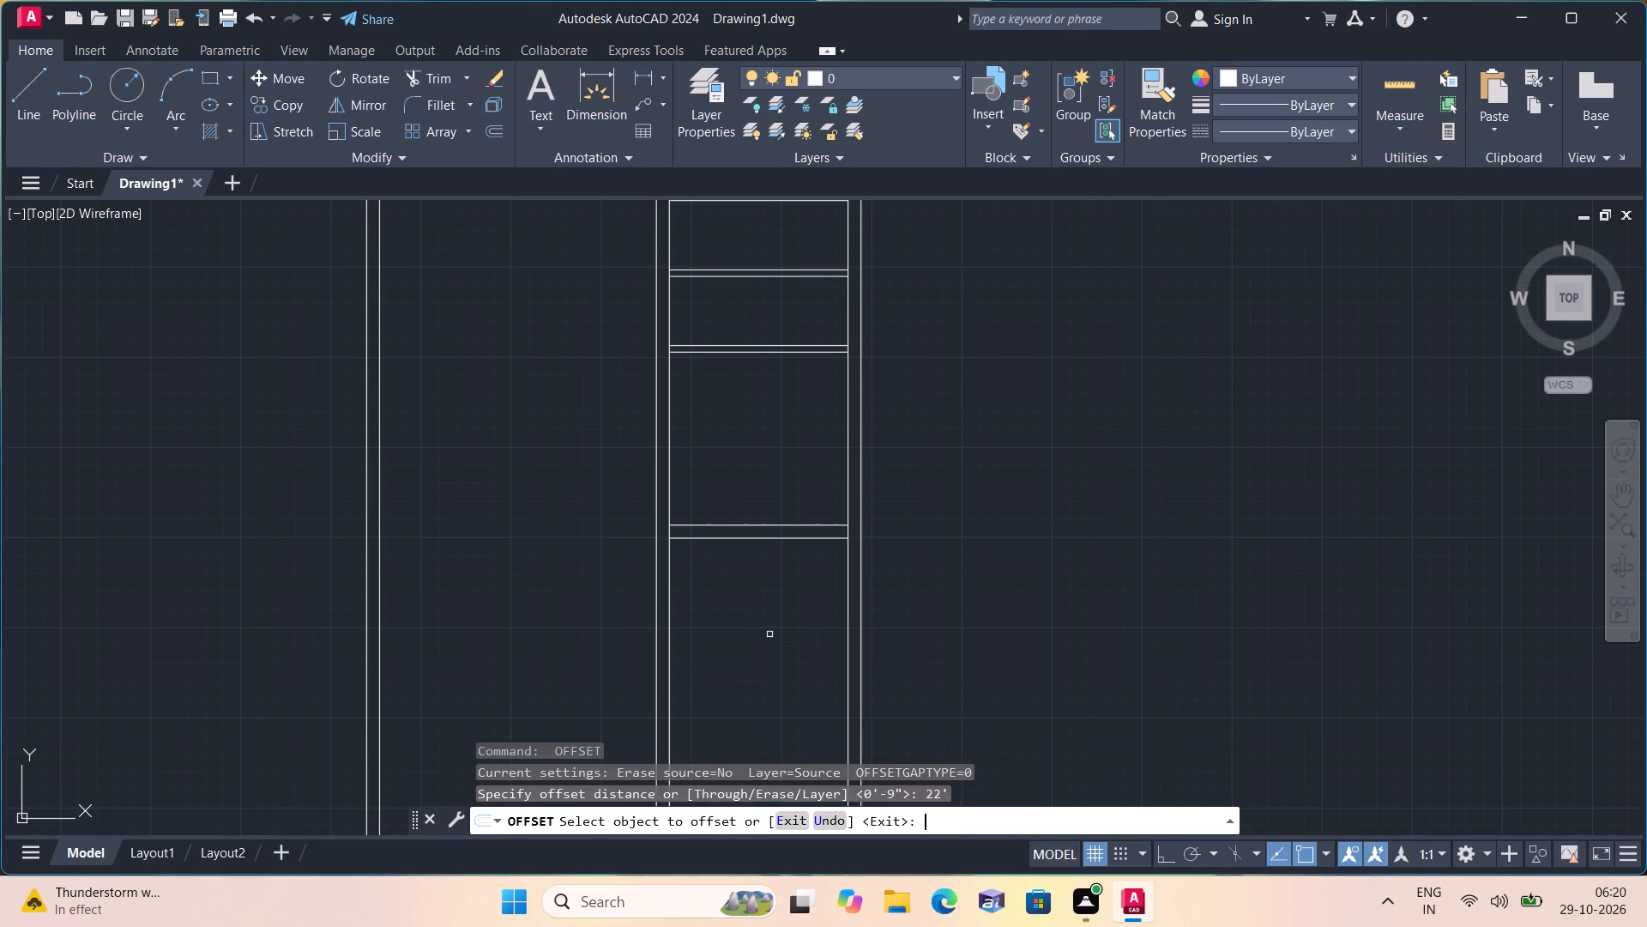
{"action": "scroll", "coordinate": [616, 606], "scroll_direction": "down", "scroll_amount": 1}
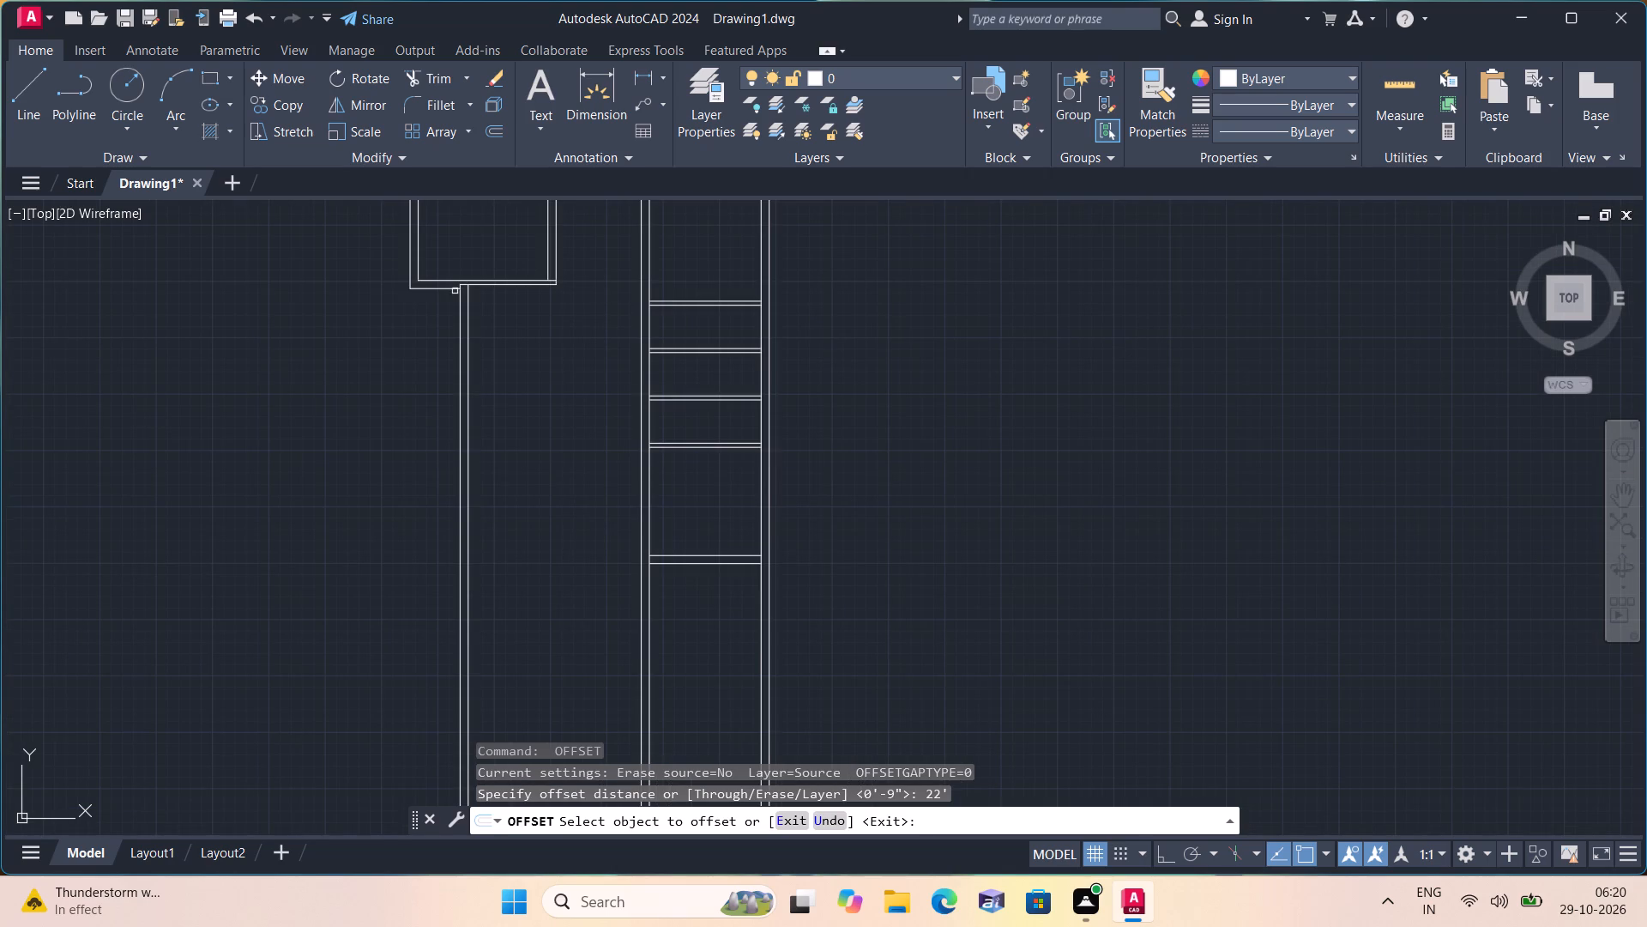
{"action": "scroll", "coordinate": [501, 284], "scroll_direction": "up", "scroll_amount": 2}
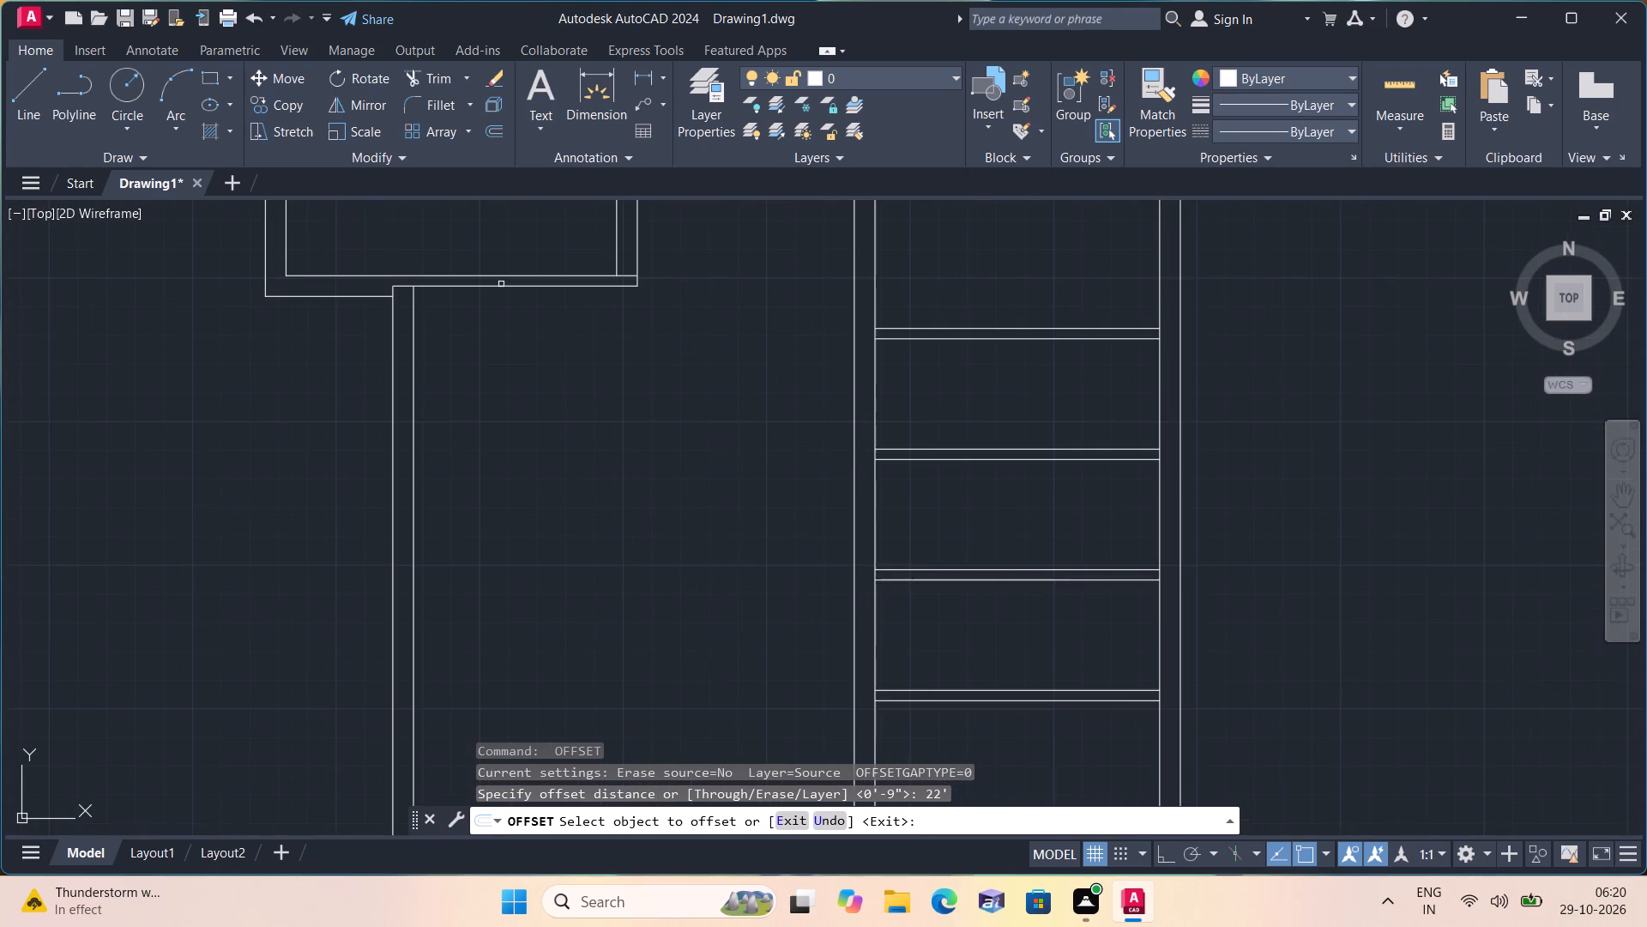
{"action": "left_click", "coordinate": [503, 285]}
{"action": "left_click", "coordinate": [600, 516]}
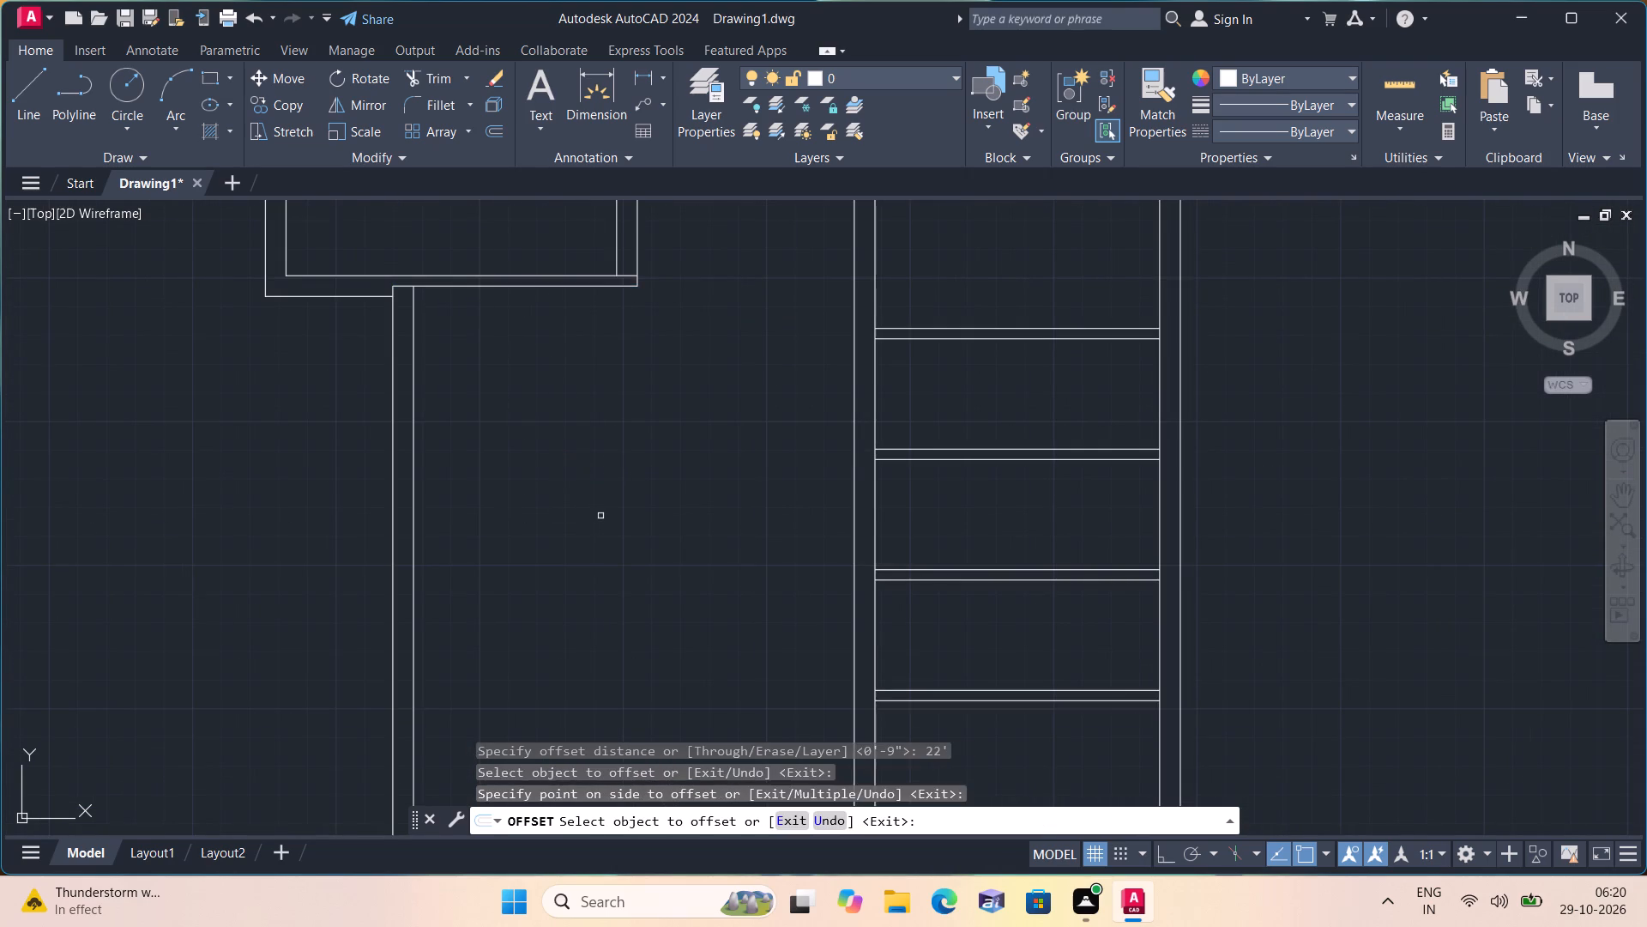
{"action": "scroll", "coordinate": [610, 530], "scroll_direction": "down", "scroll_amount": 2}
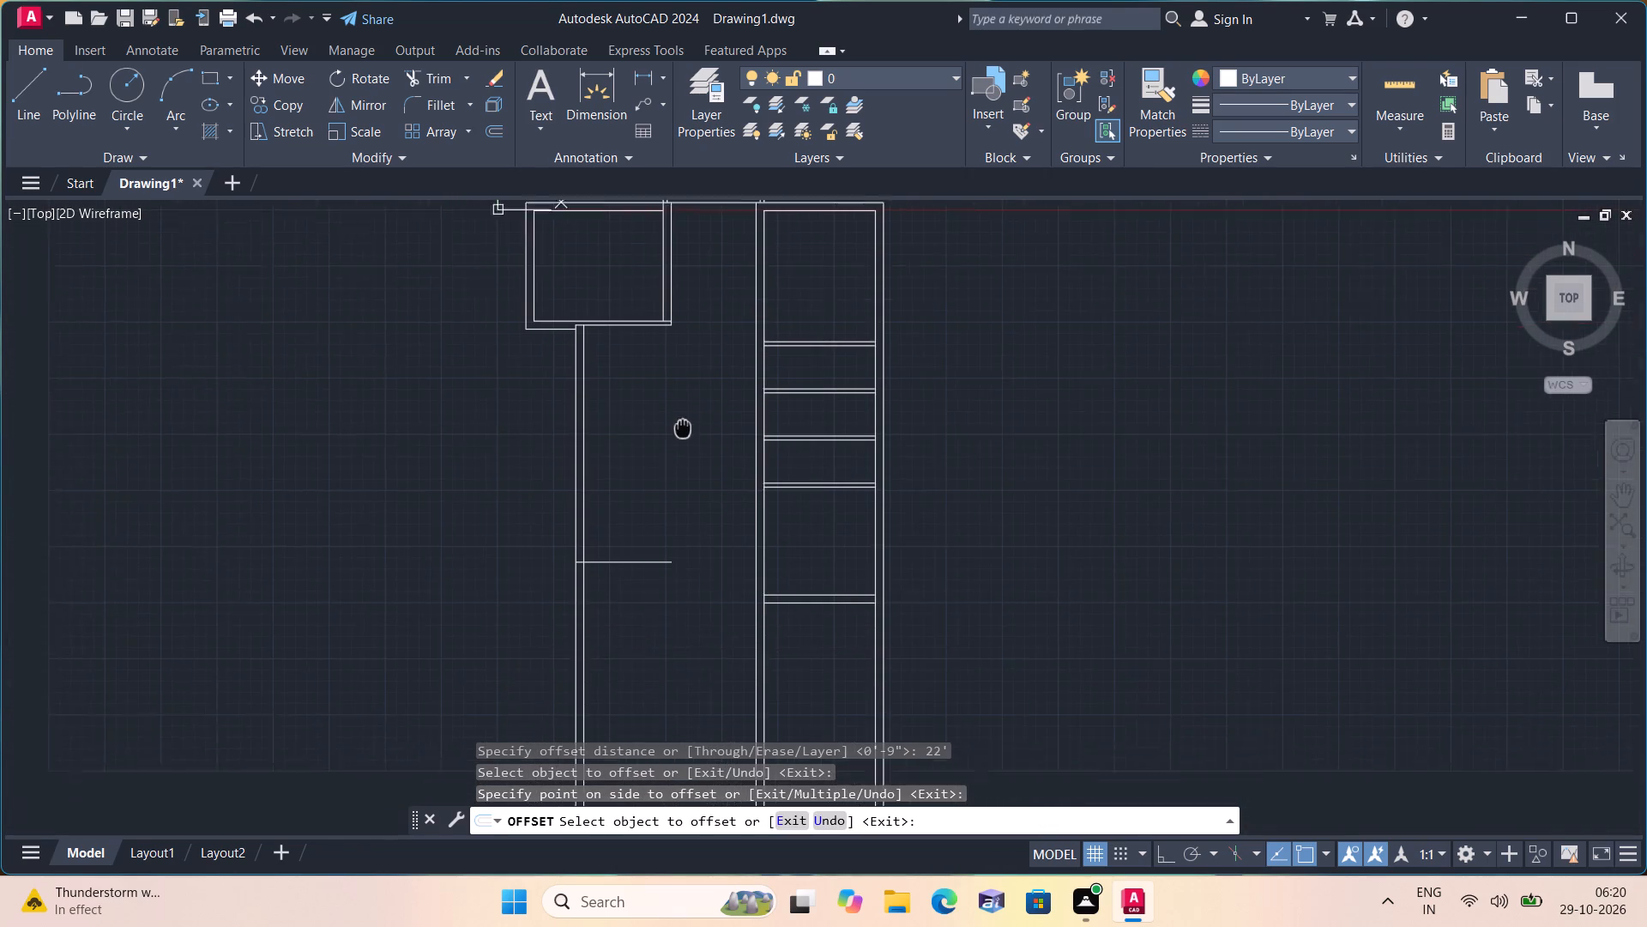
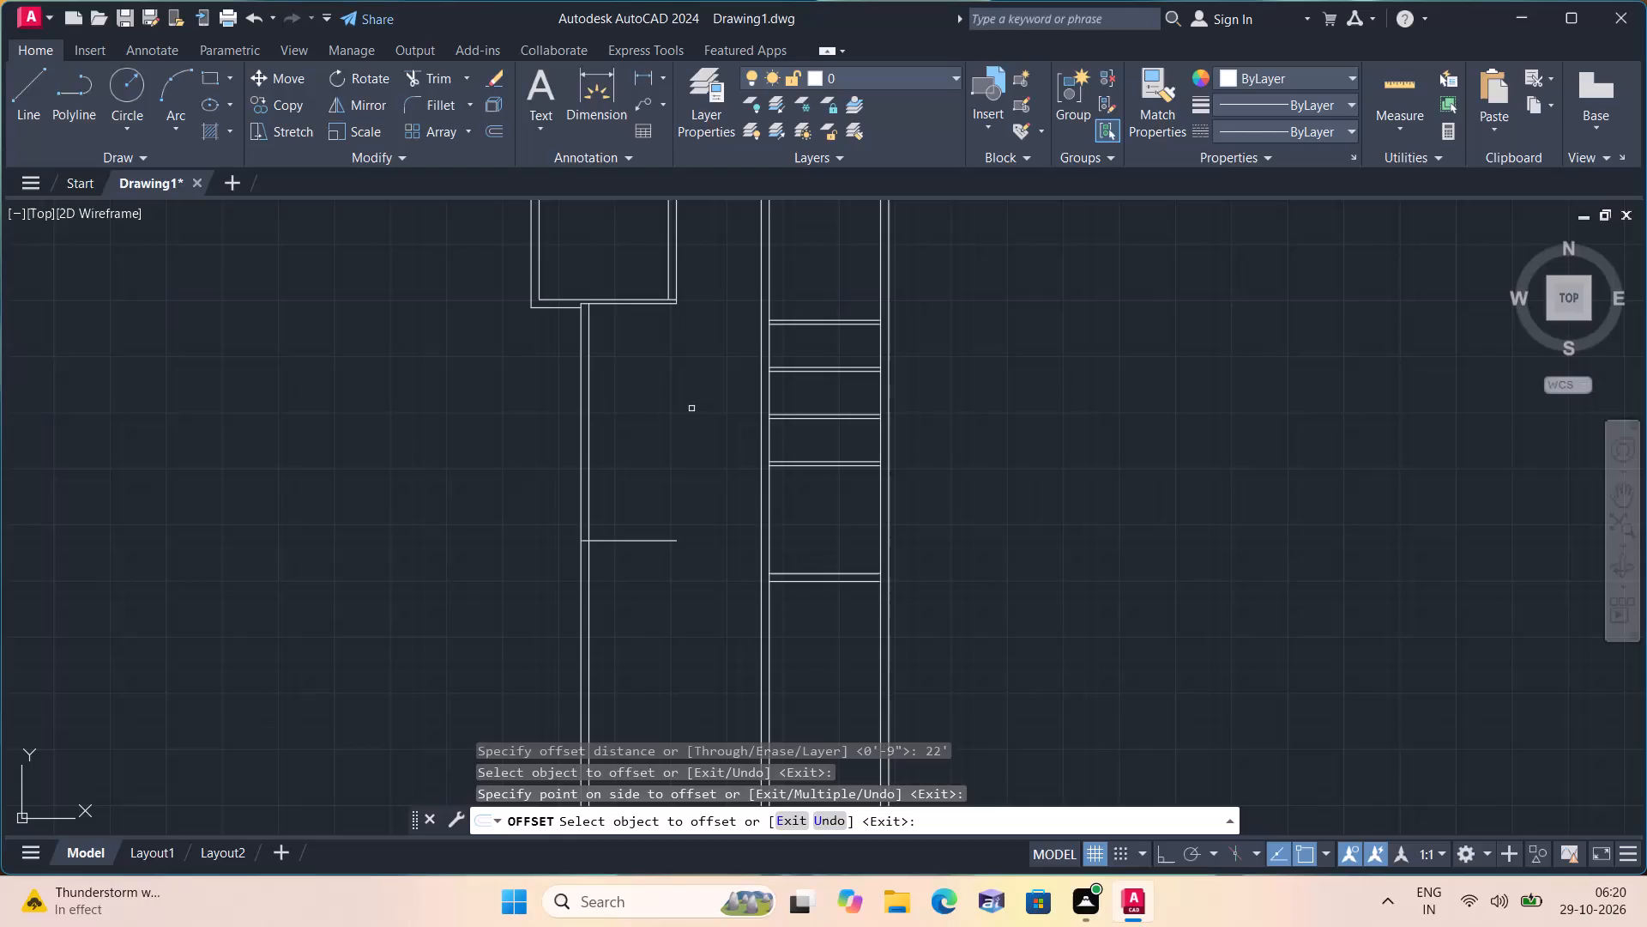
Offset the single horizontal line in the middle bay 9" downward to form a double-line wall.
{"action": "key", "text": "space"}
{"action": "key", "text": "space"}
{"action": "type", "text": "9\""}
{"action": "key", "text": "space"}
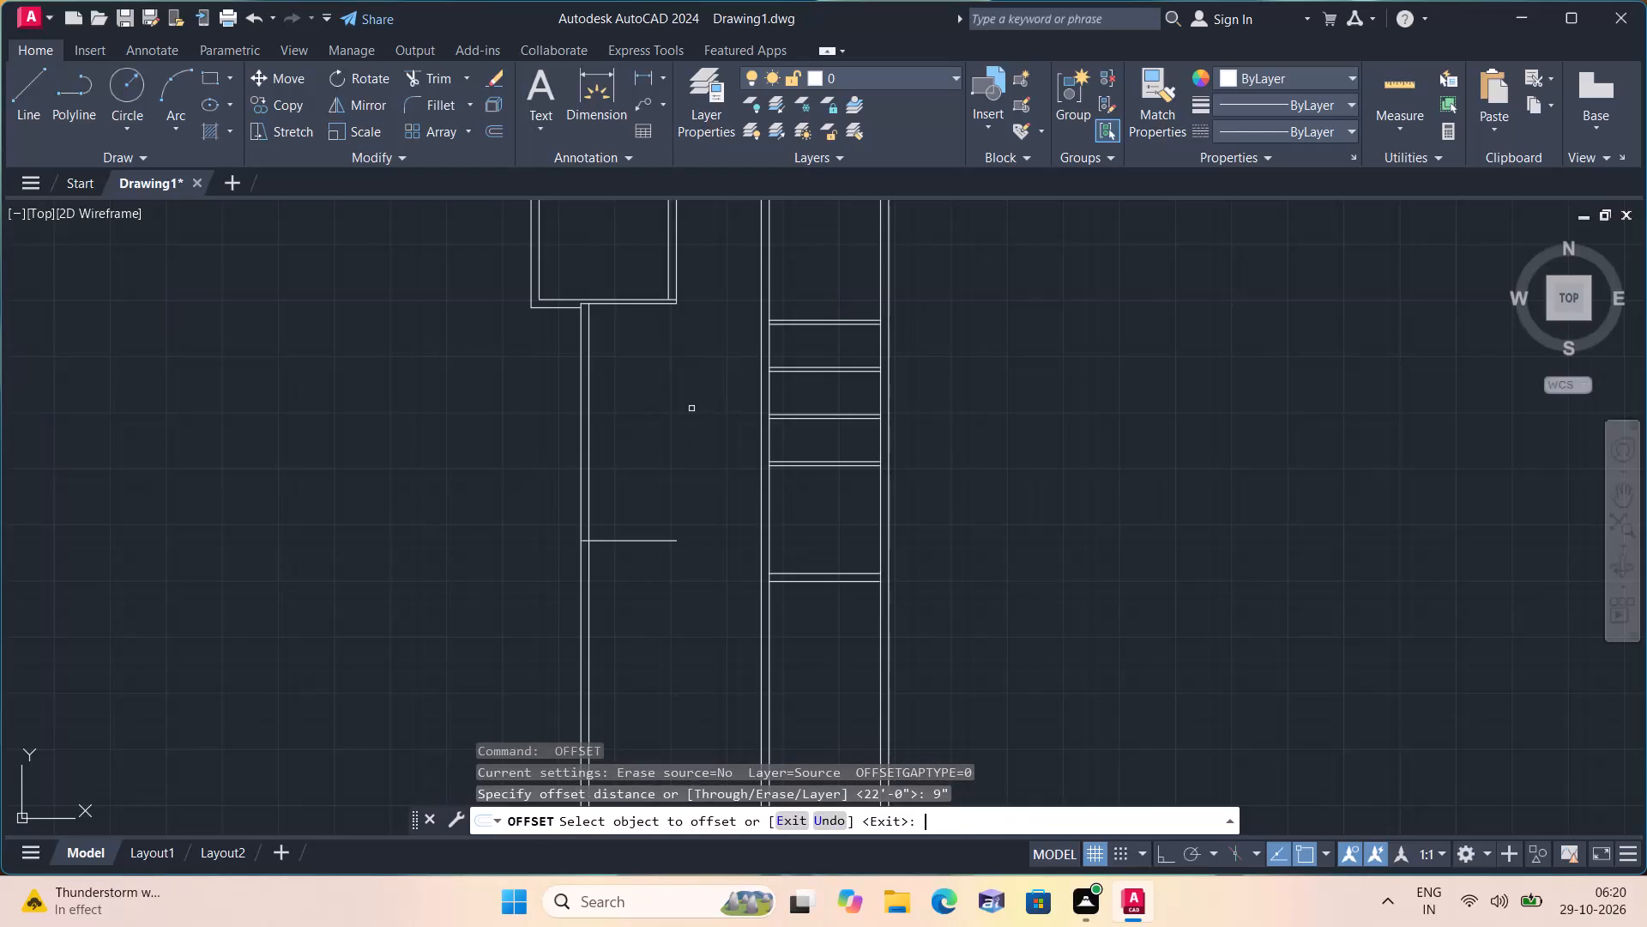
{"action": "left_click", "coordinate": [649, 540]}
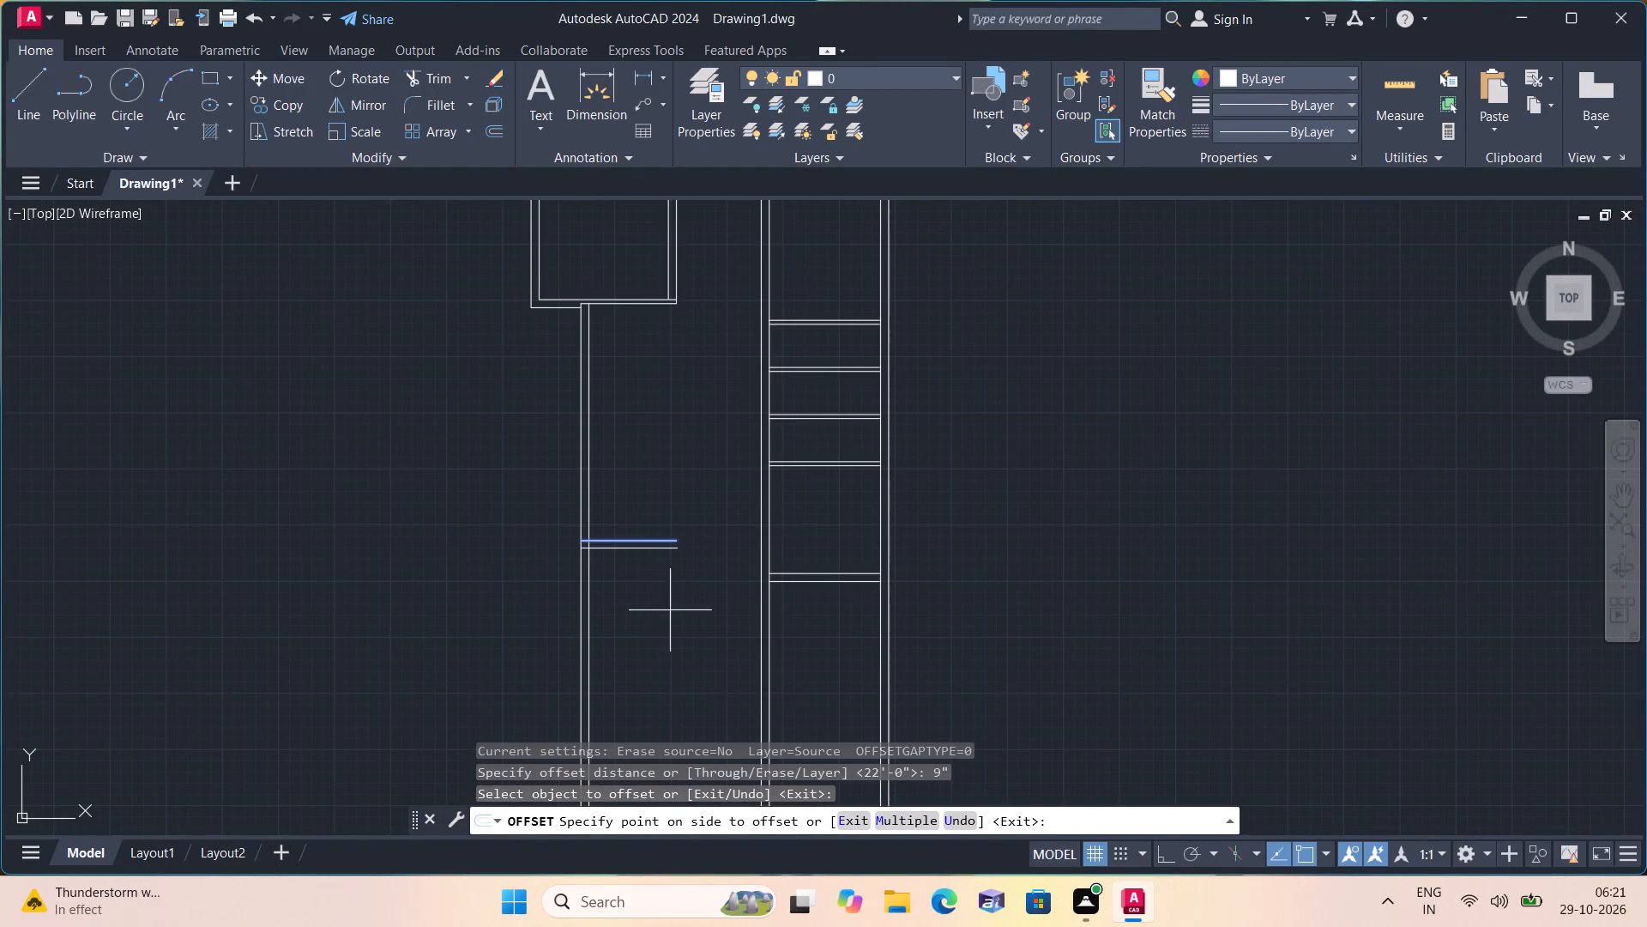
{"action": "left_click", "coordinate": [678, 630]}
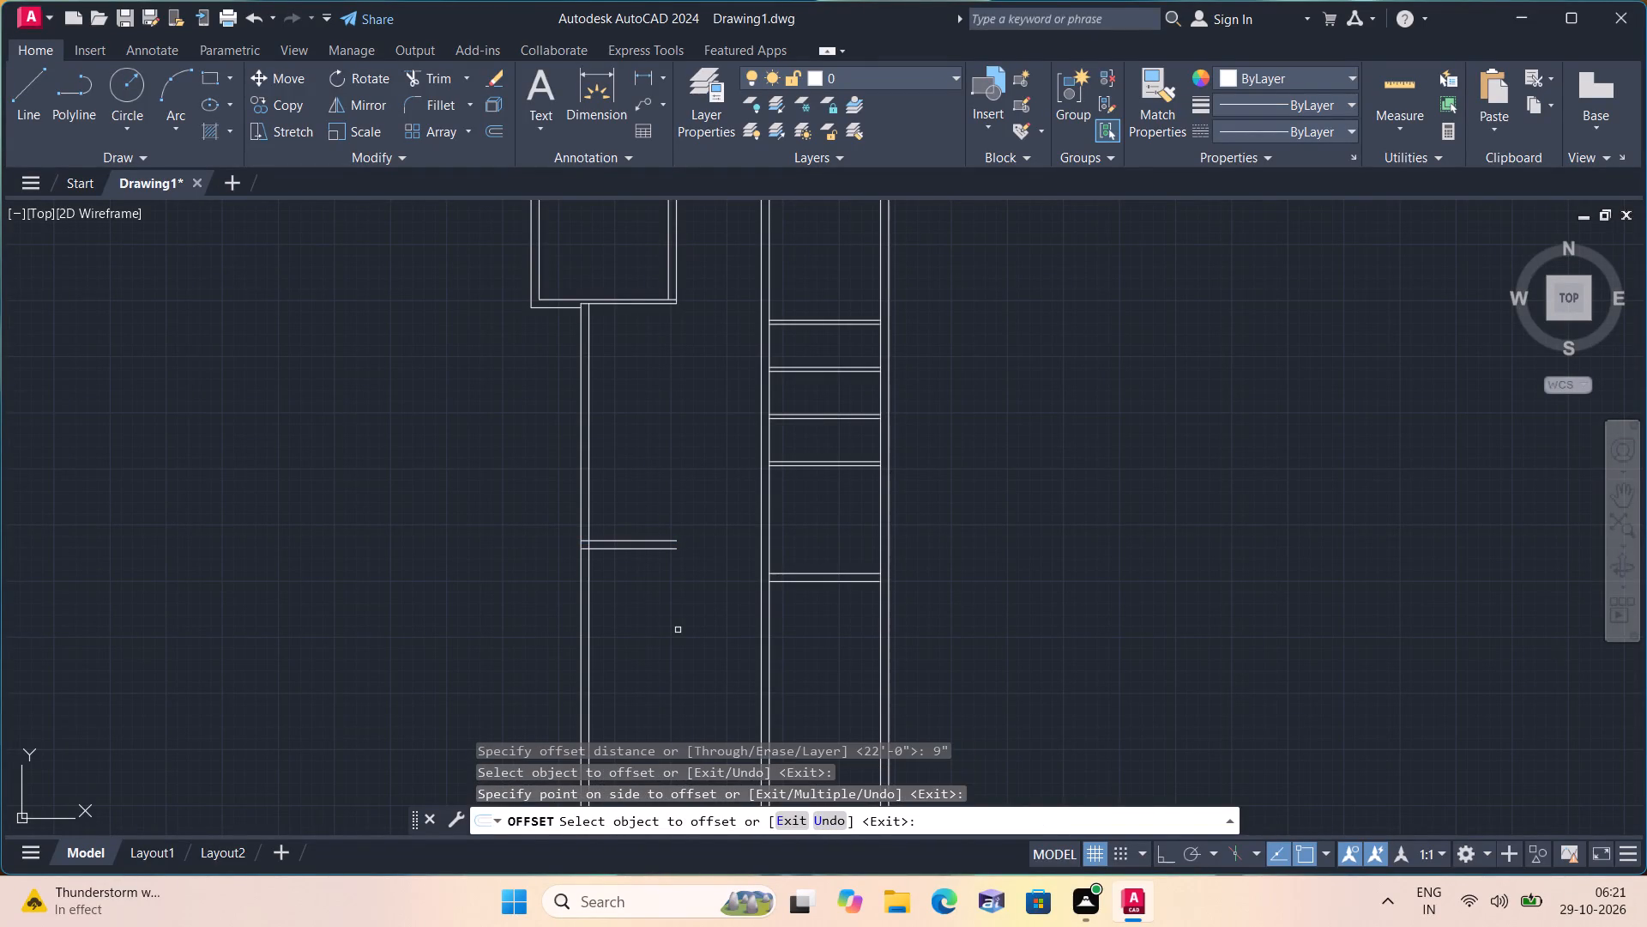
{"action": "key", "text": "space"}
Extend both lines of the middle-bay wall to the adjoining vertical wall, and the right-hand bay's bottom line to both outer wall faces.
{"action": "type", "text": "exte"}
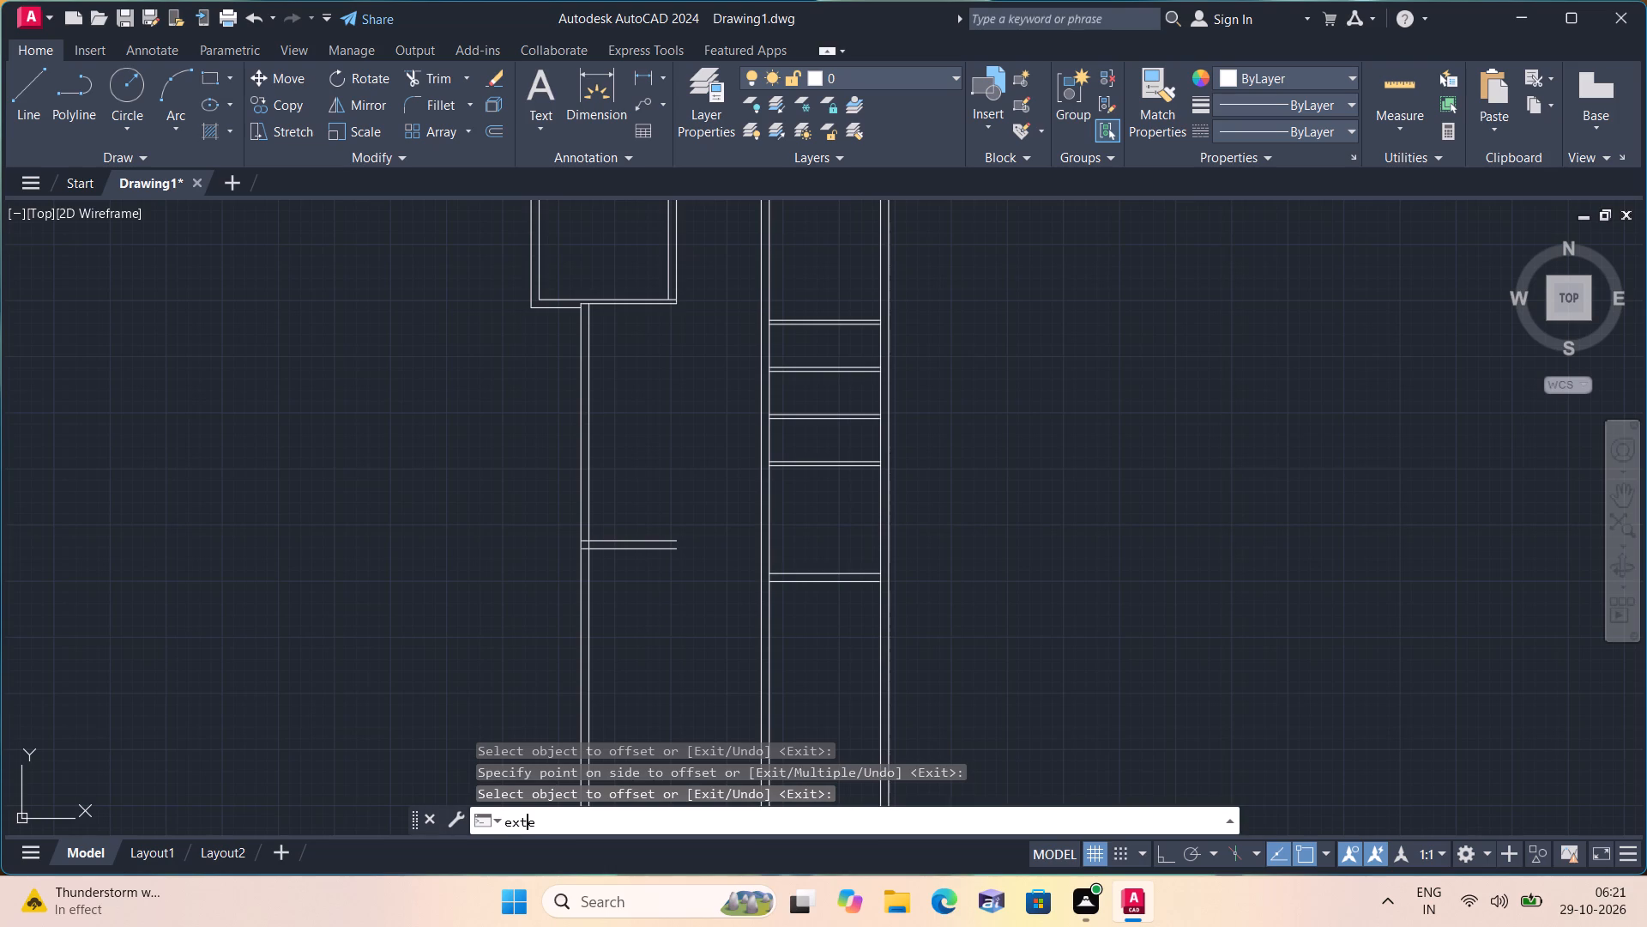
{"action": "key", "text": "space"}
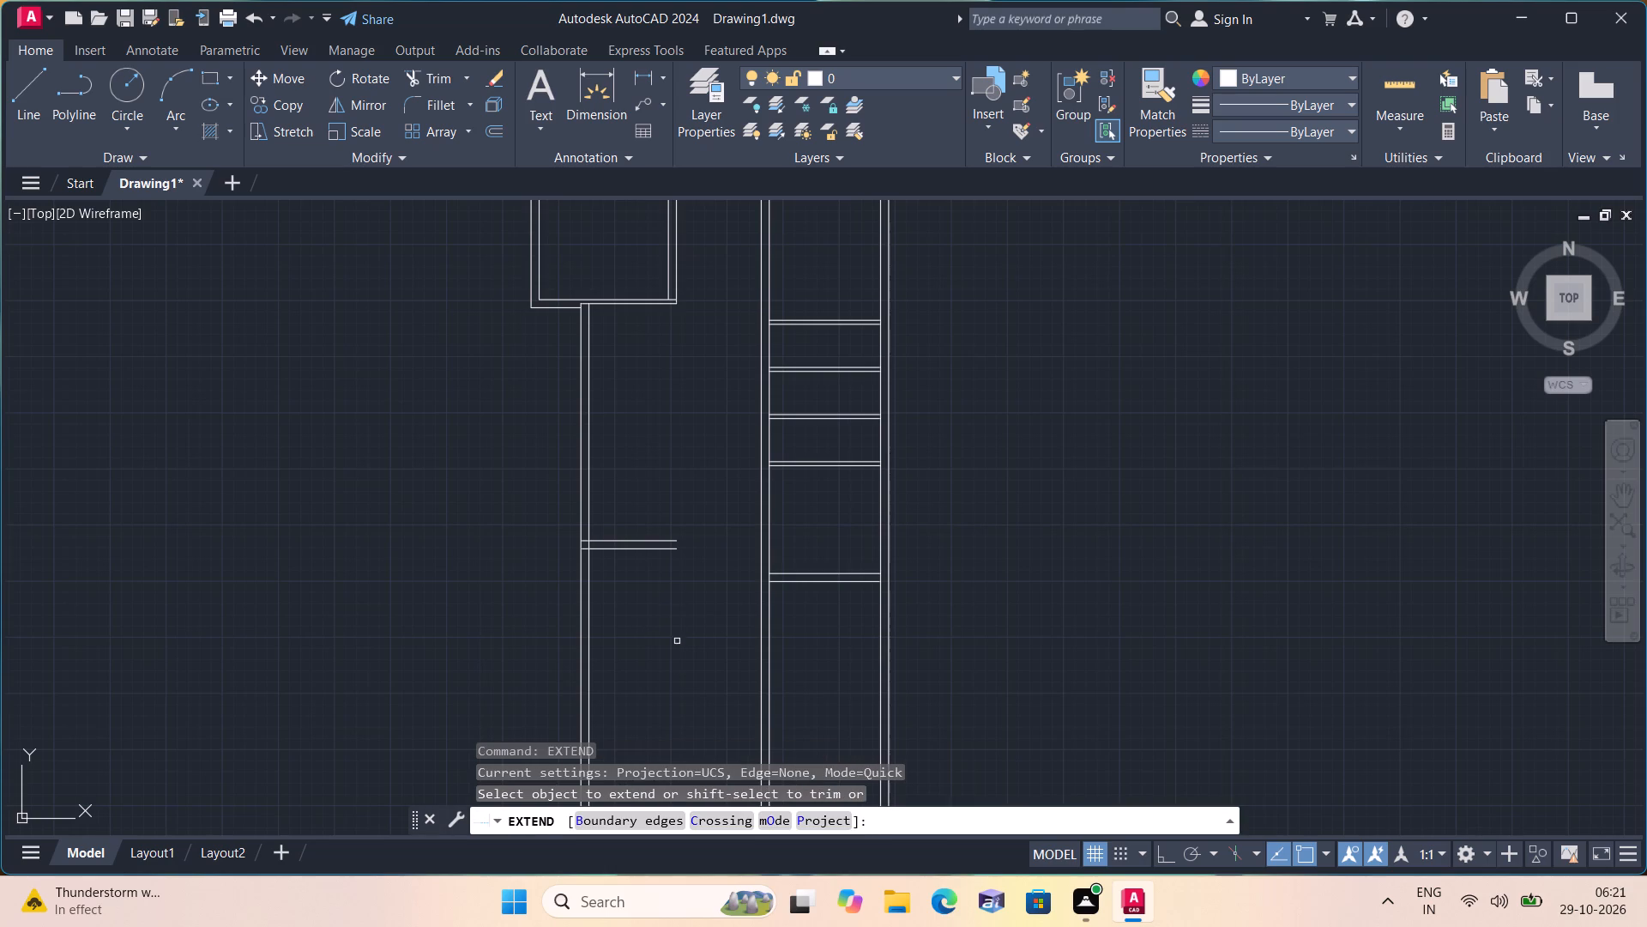
{"action": "left_click_drag", "start_coordinate": [655, 511], "coordinate": [669, 621]}
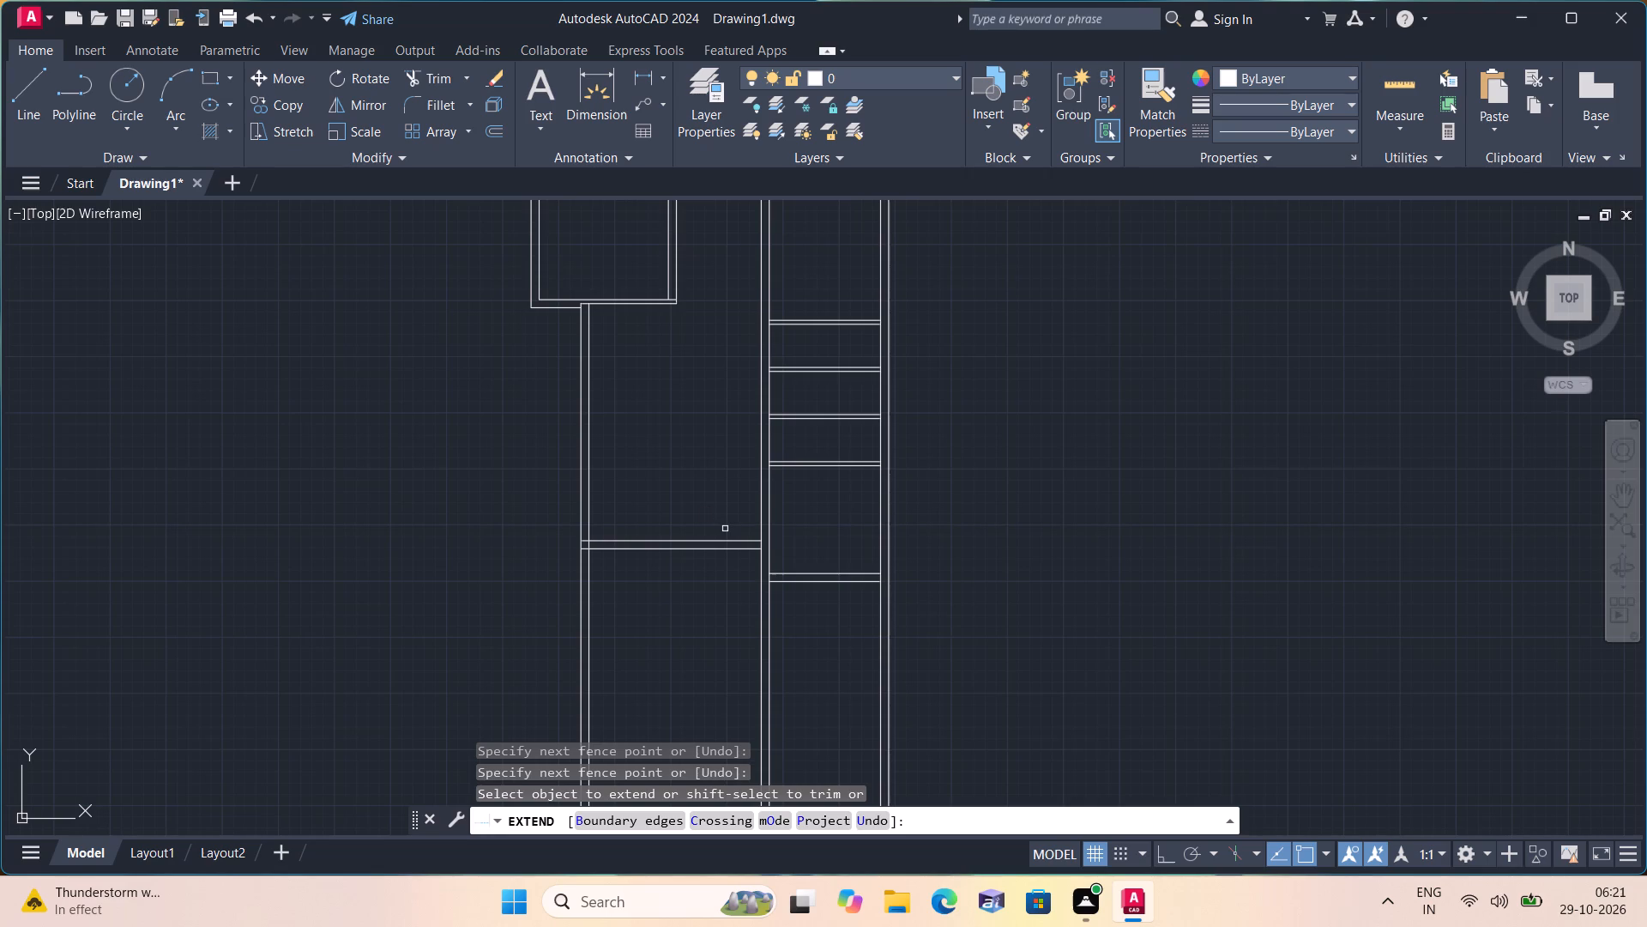
{"action": "left_click", "coordinate": [779, 583]}
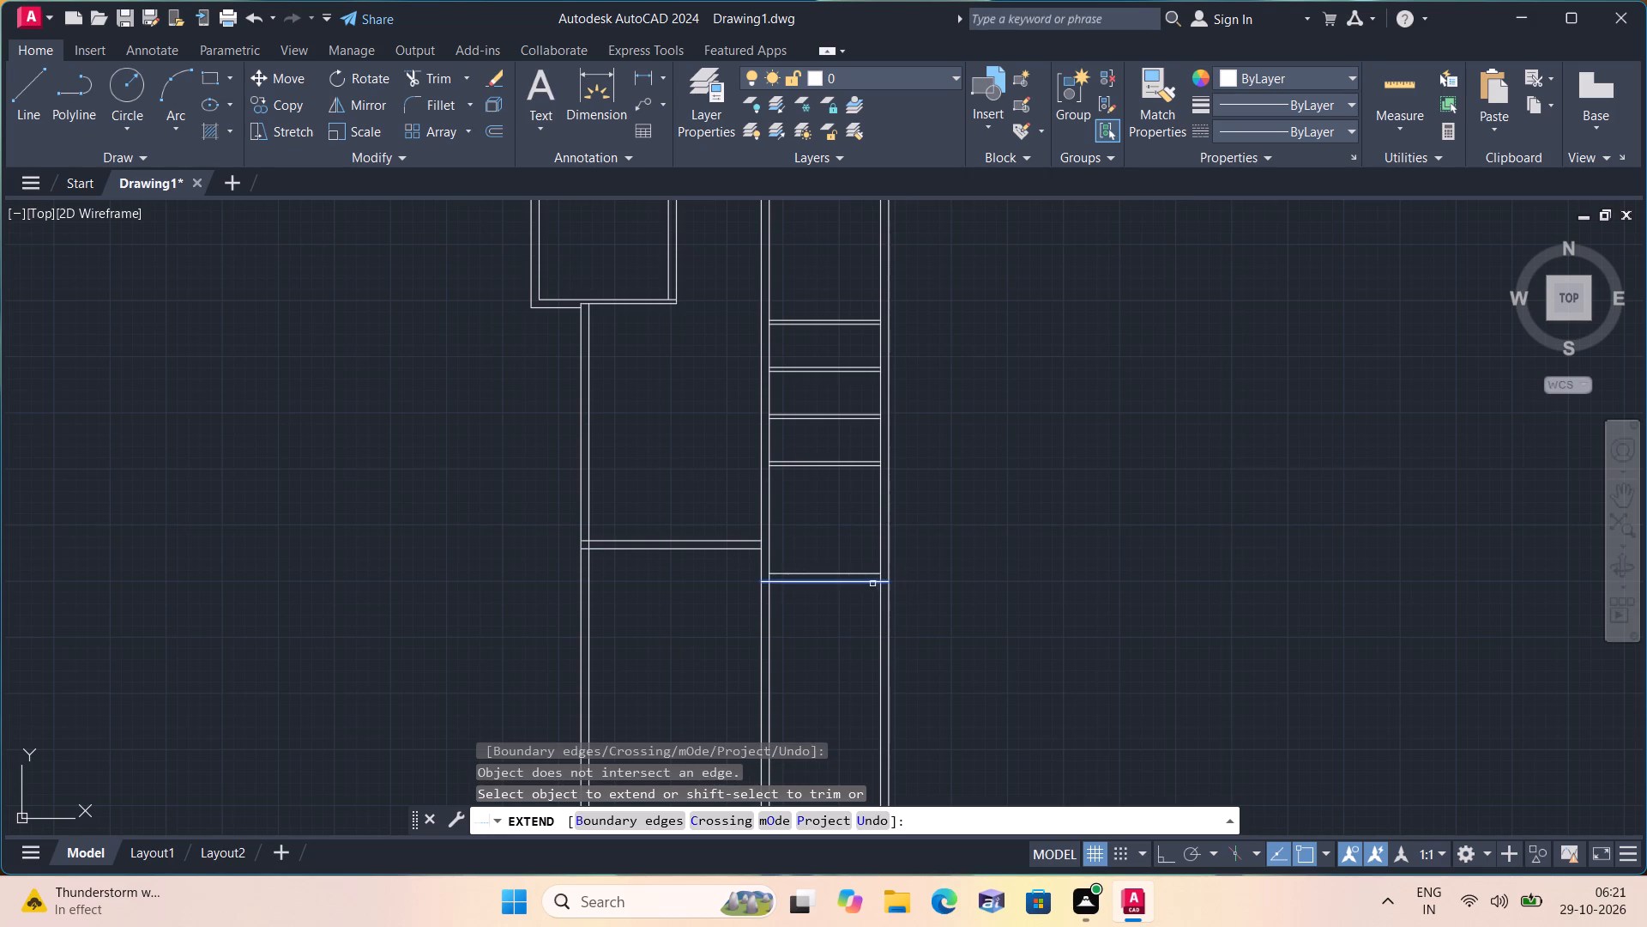
{"action": "left_click", "coordinate": [871, 581]}
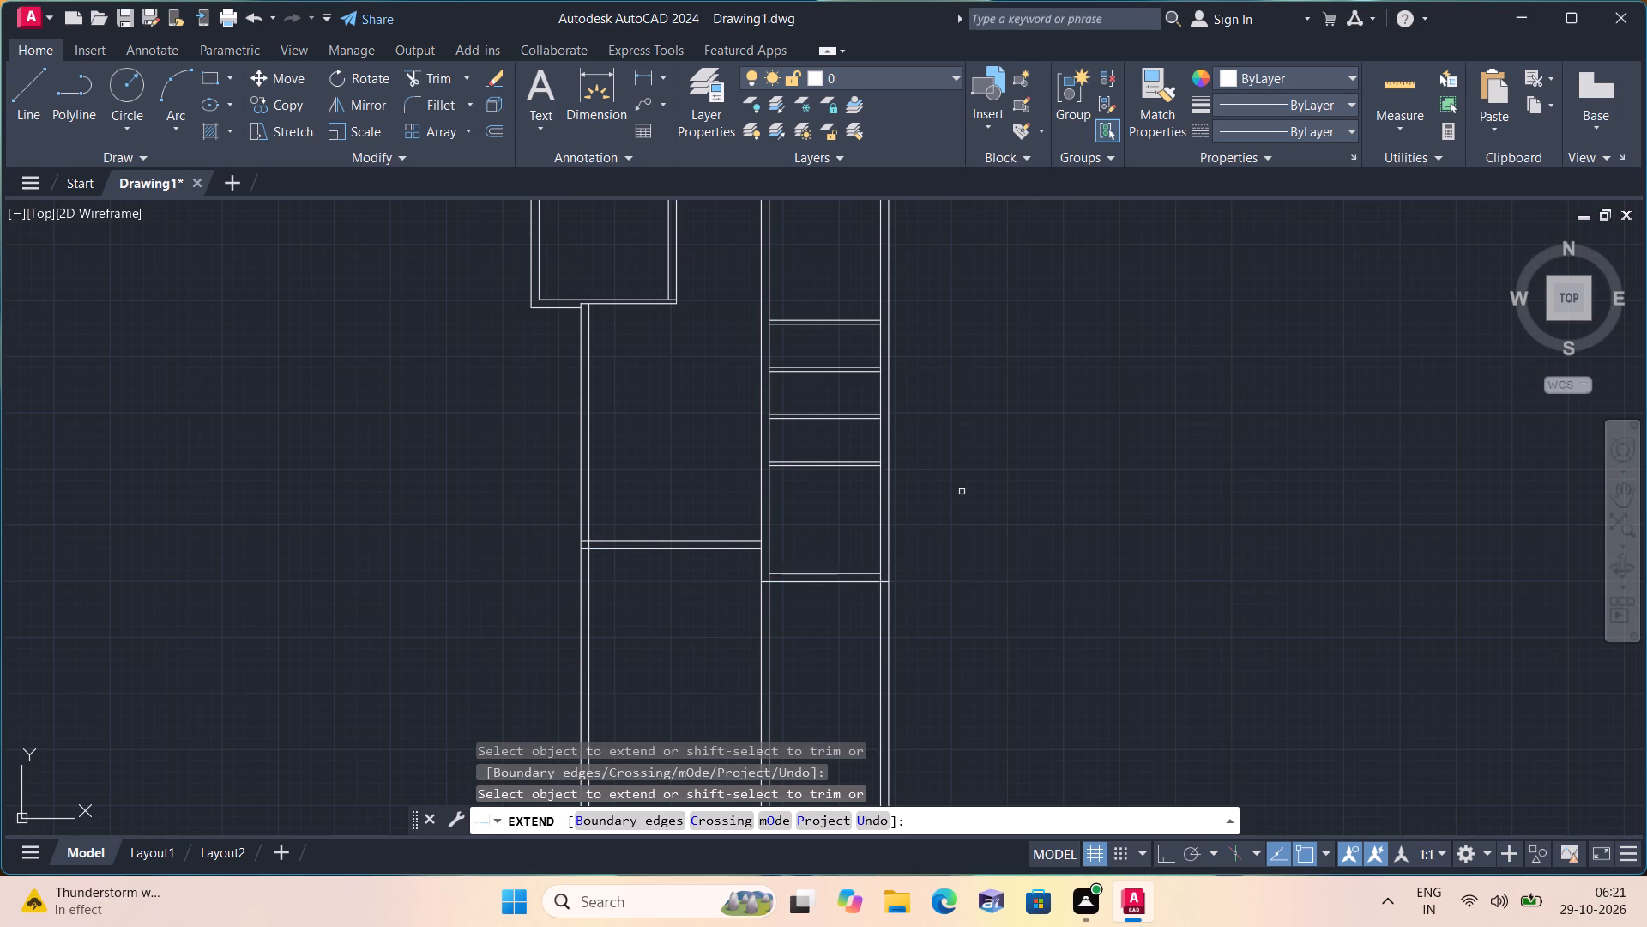
{"action": "key", "text": "space"}
Offset the lower line of the middle-bay cross wall 7' downward.
{"action": "type", "text": "off"}
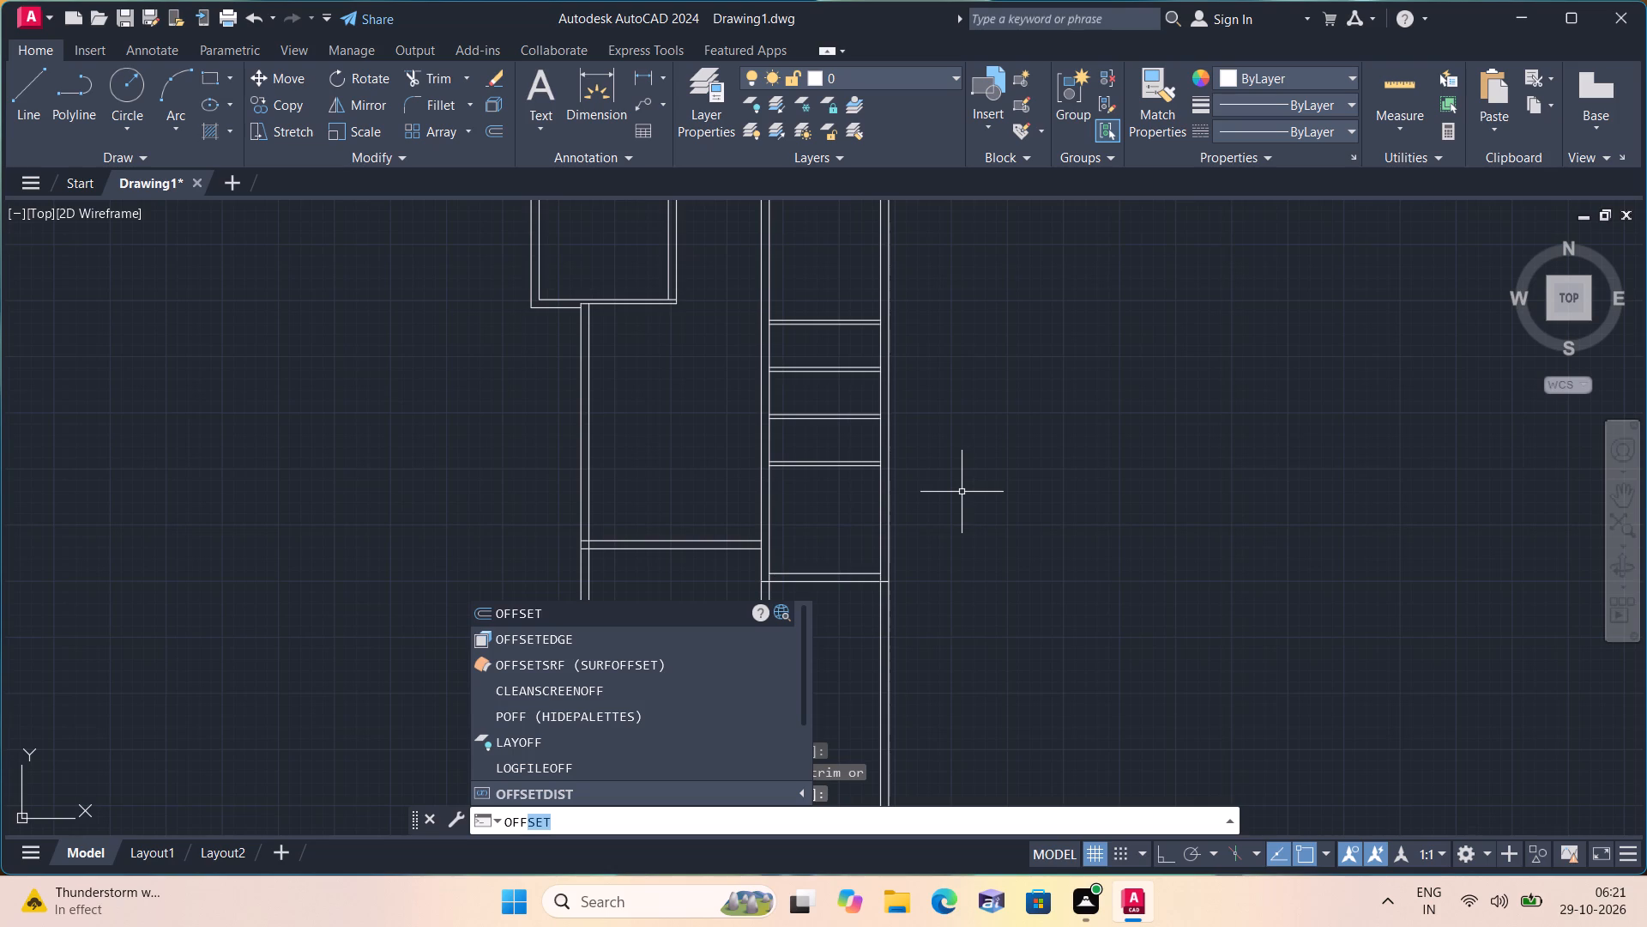
{"action": "key", "text": "space"}
{"action": "type", "text": "7'"}
{"action": "key", "text": "space"}
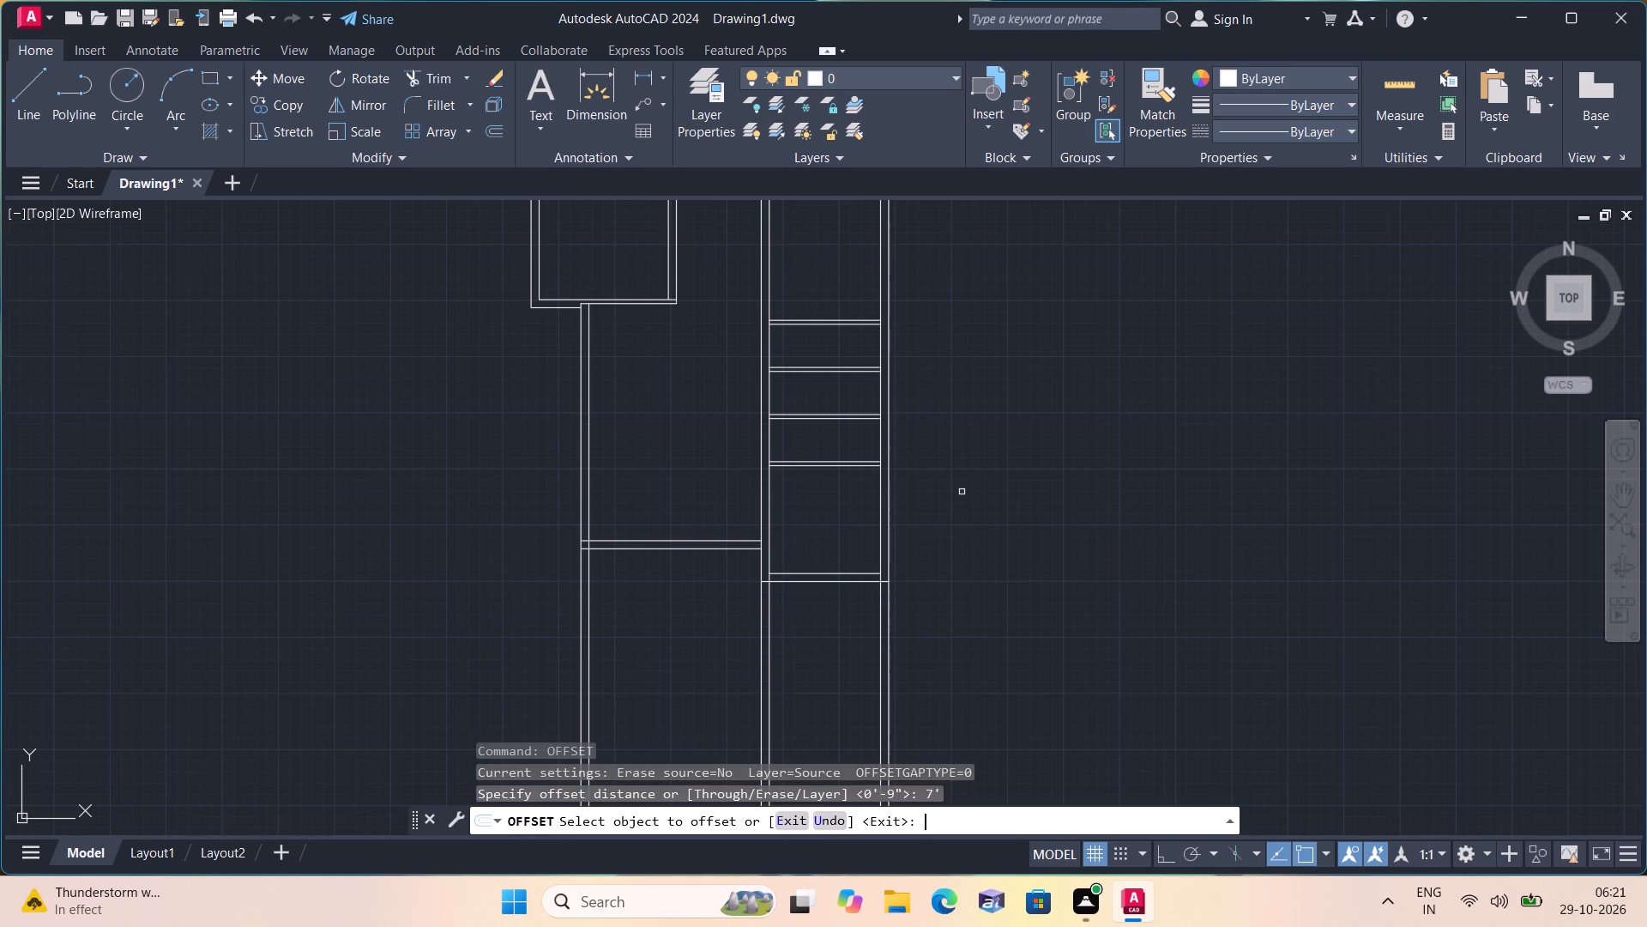
{"action": "left_click", "coordinate": [690, 550]}
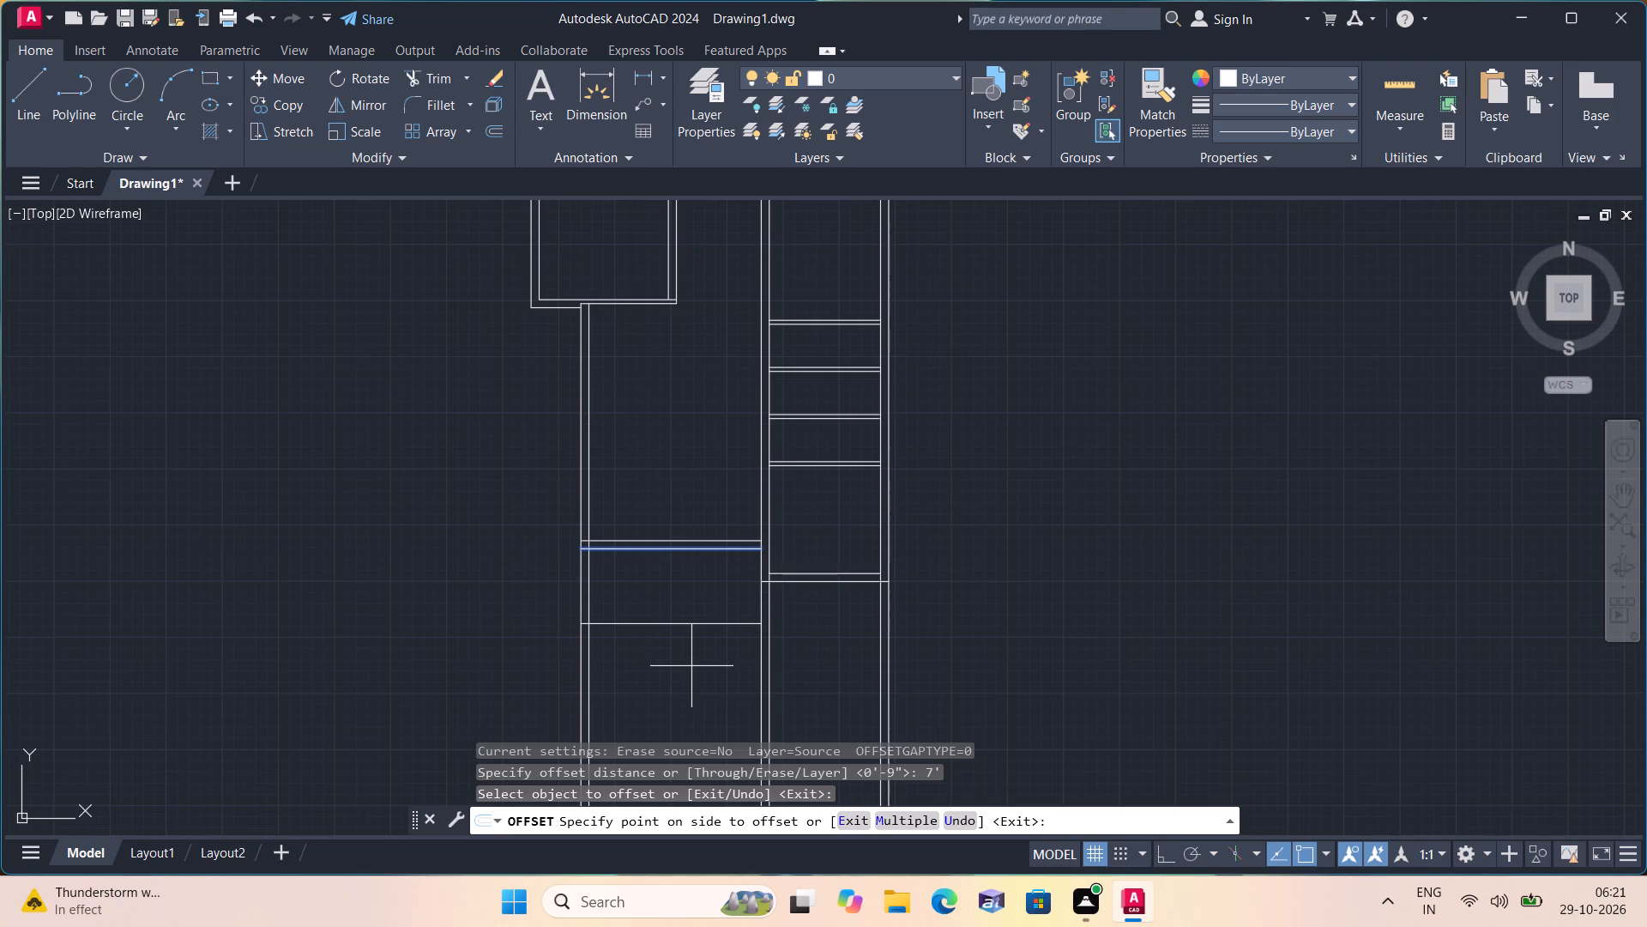
{"action": "left_click", "coordinate": [691, 666]}
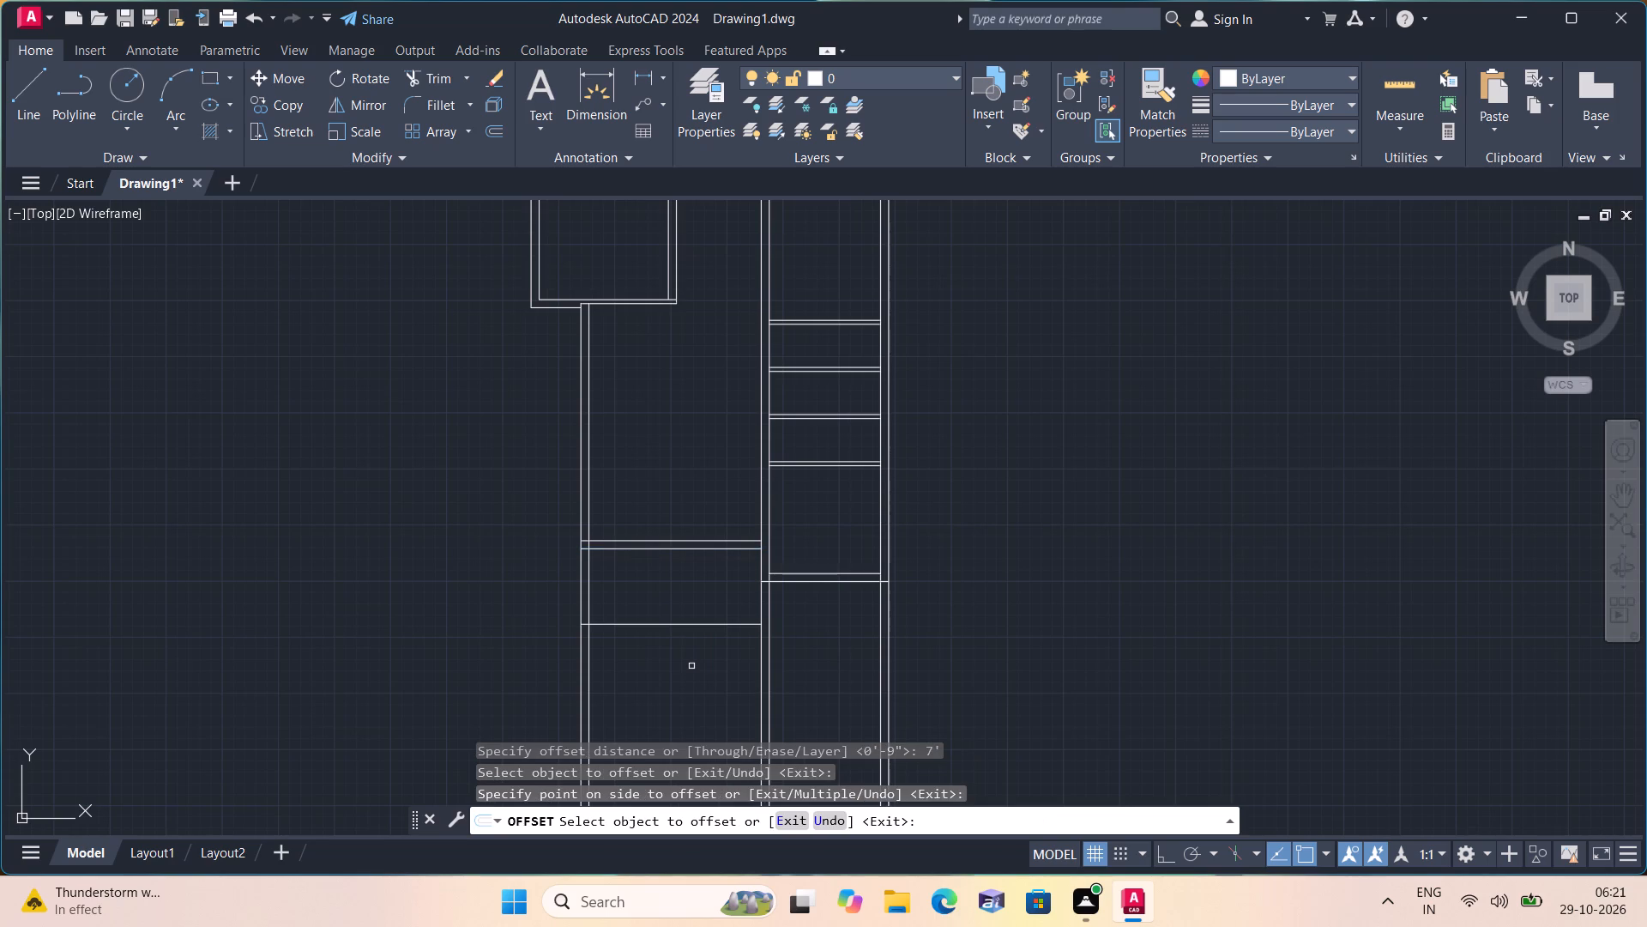
{"action": "key", "text": "space"}
Extend the middle bay's bottom line to the far face of the wall between the middle and right-hand bays.
{"action": "type", "text": "exte"}
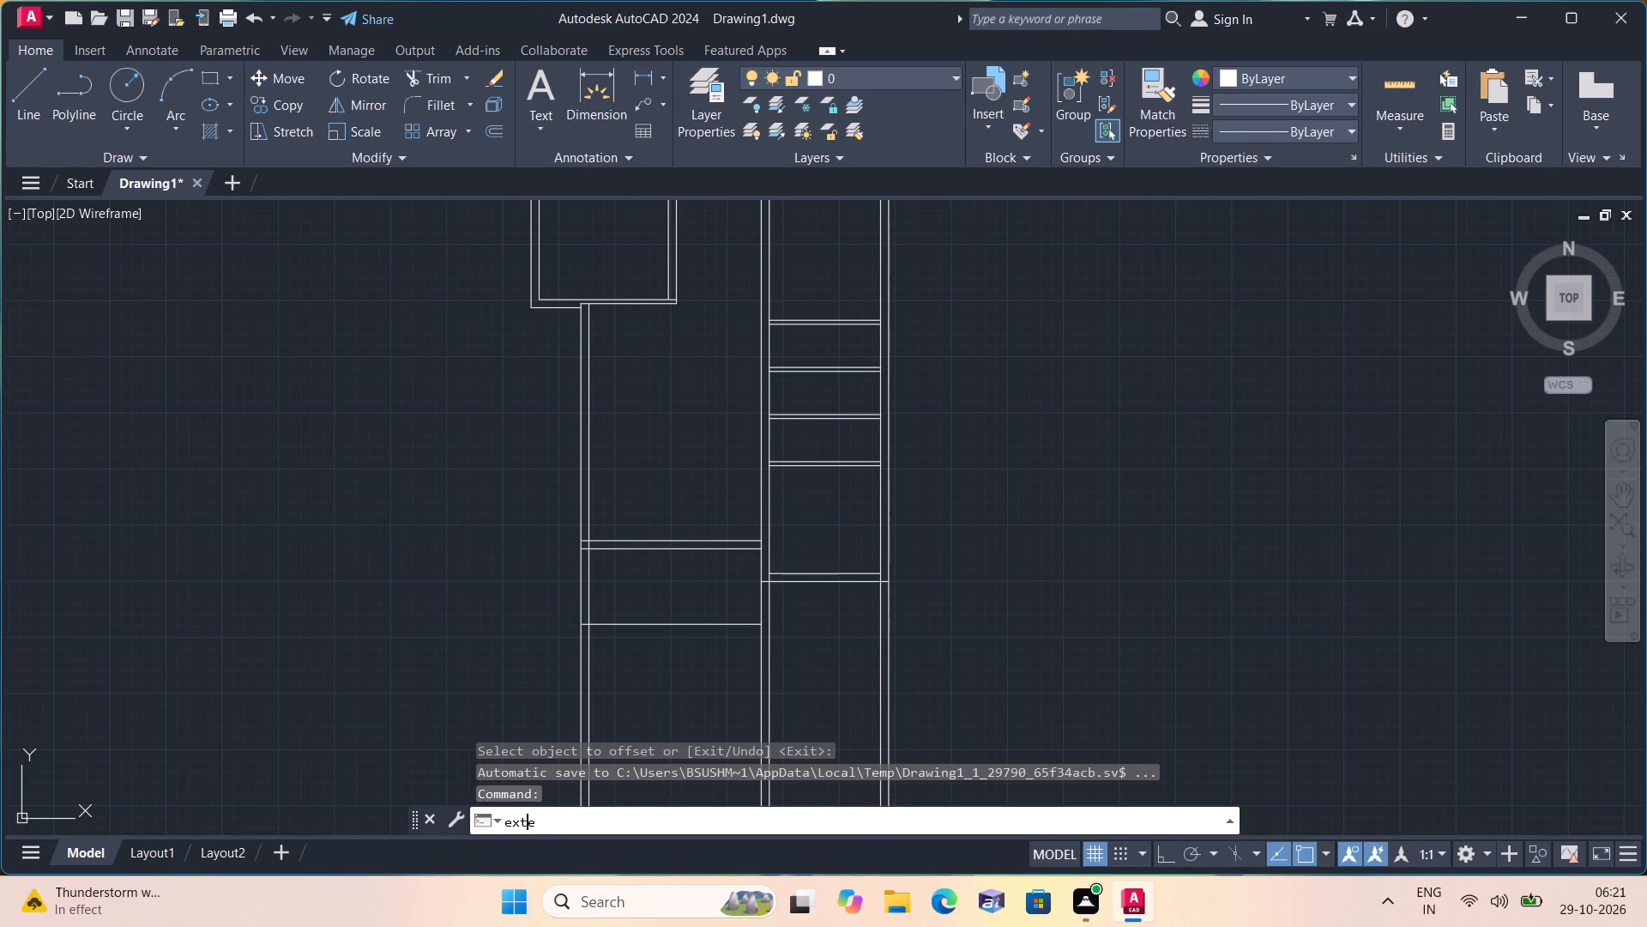
{"action": "key", "text": "space"}
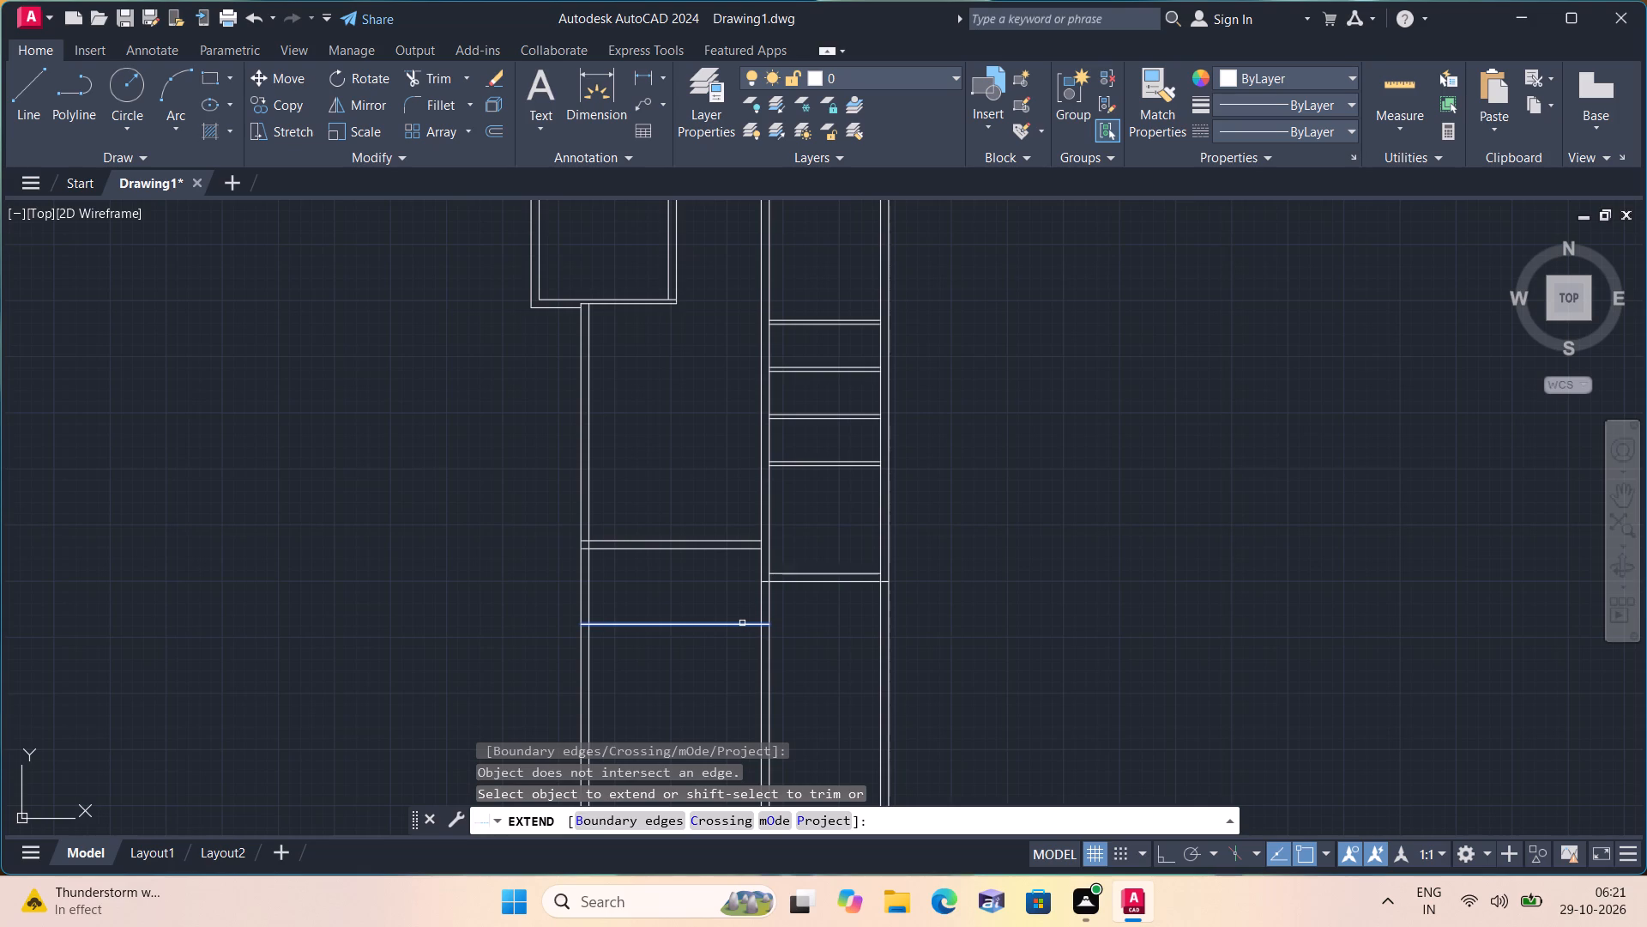
{"action": "left_click", "coordinate": [742, 623]}
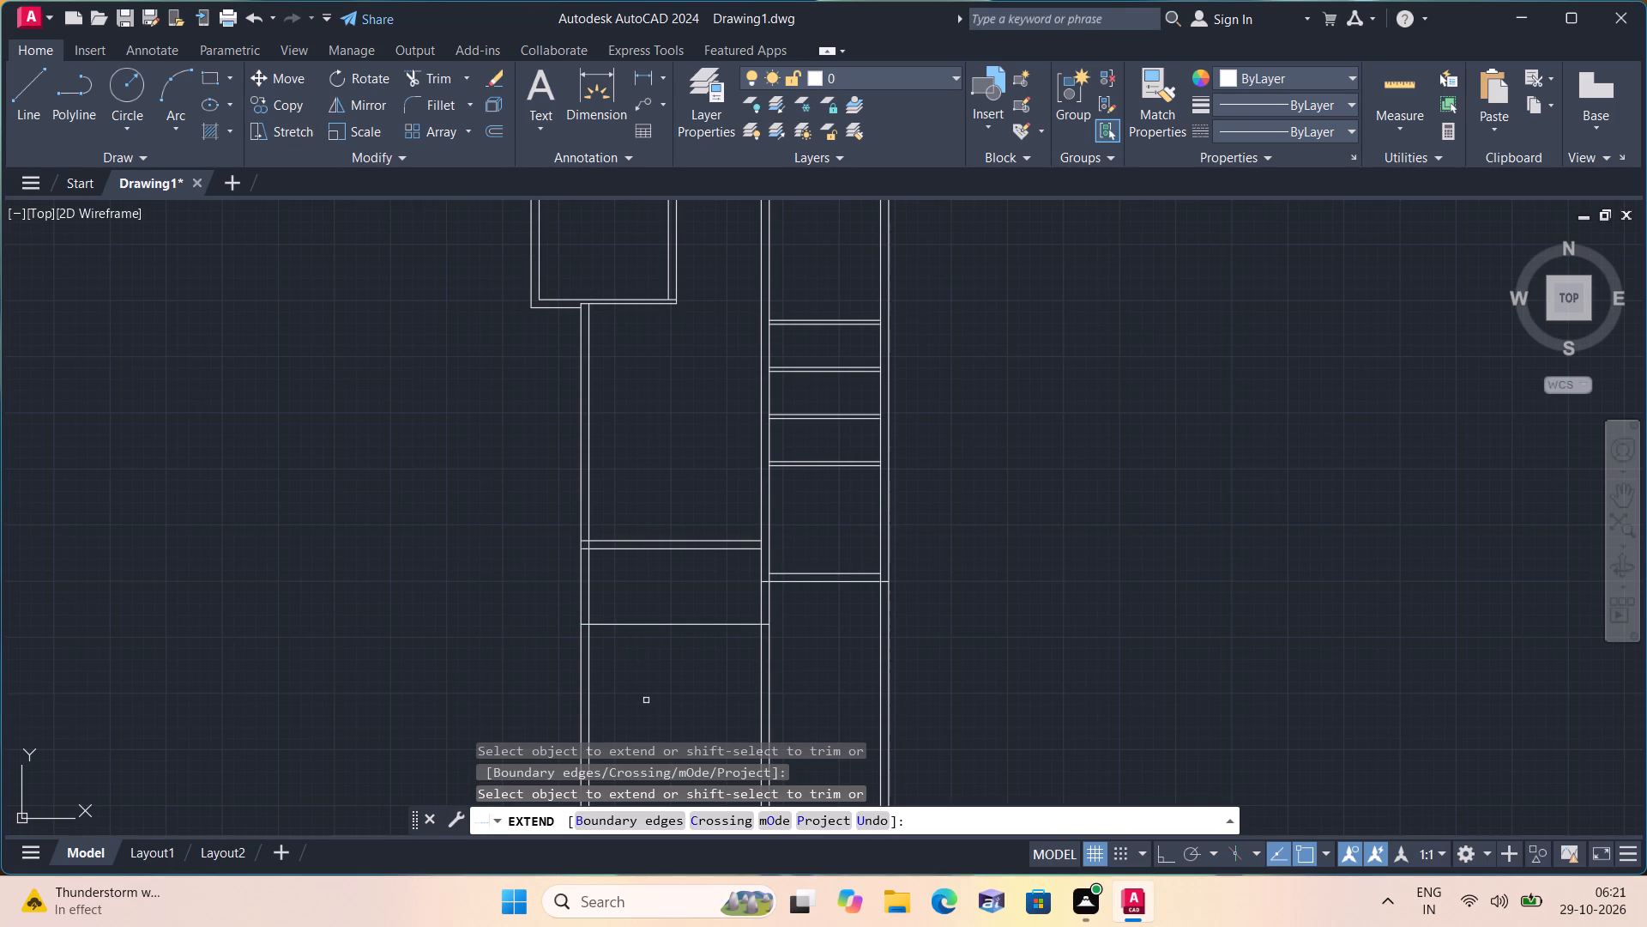
{"action": "key", "text": "space"}
Trim all vertical wall lines that run below the bottom lines of the middle and right-hand bays.
{"action": "type", "text": "tr"}
{"action": "type", "text": "im"}
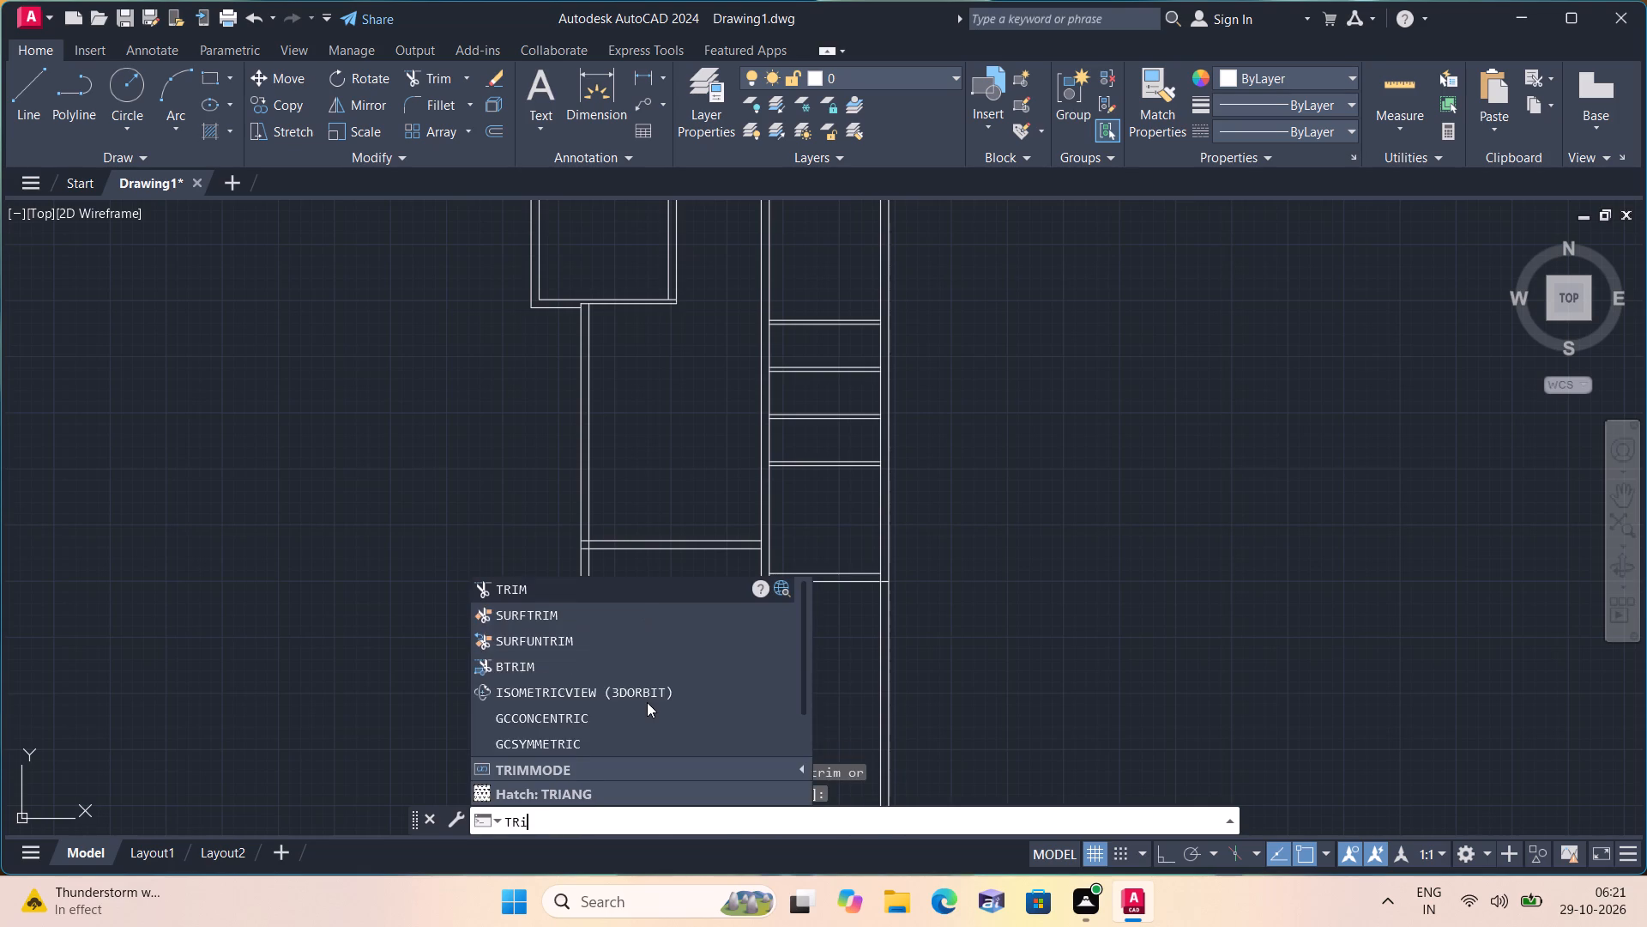
{"action": "key", "text": "space"}
{"action": "left_click_drag", "start_coordinate": [528, 676], "coordinate": [944, 619]}
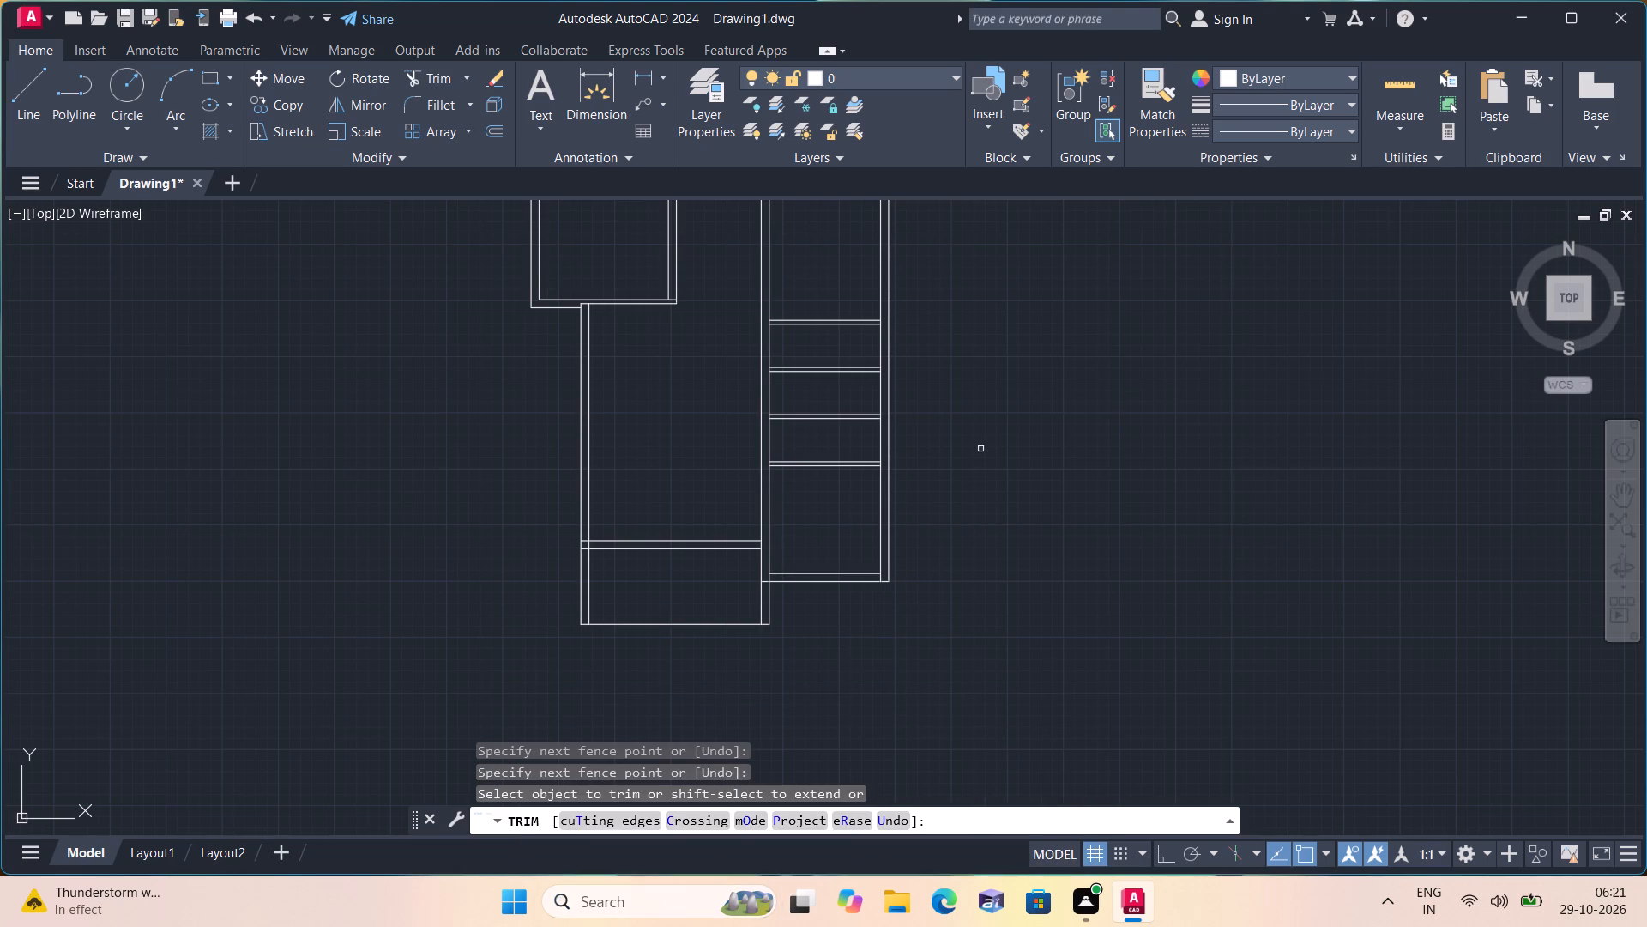
Trim the right-hand outer wall's inner line where the first and second partitions meet it.
{"action": "middle_click_drag", "start_coordinate": [890, 349], "coordinate": [883, 360]}
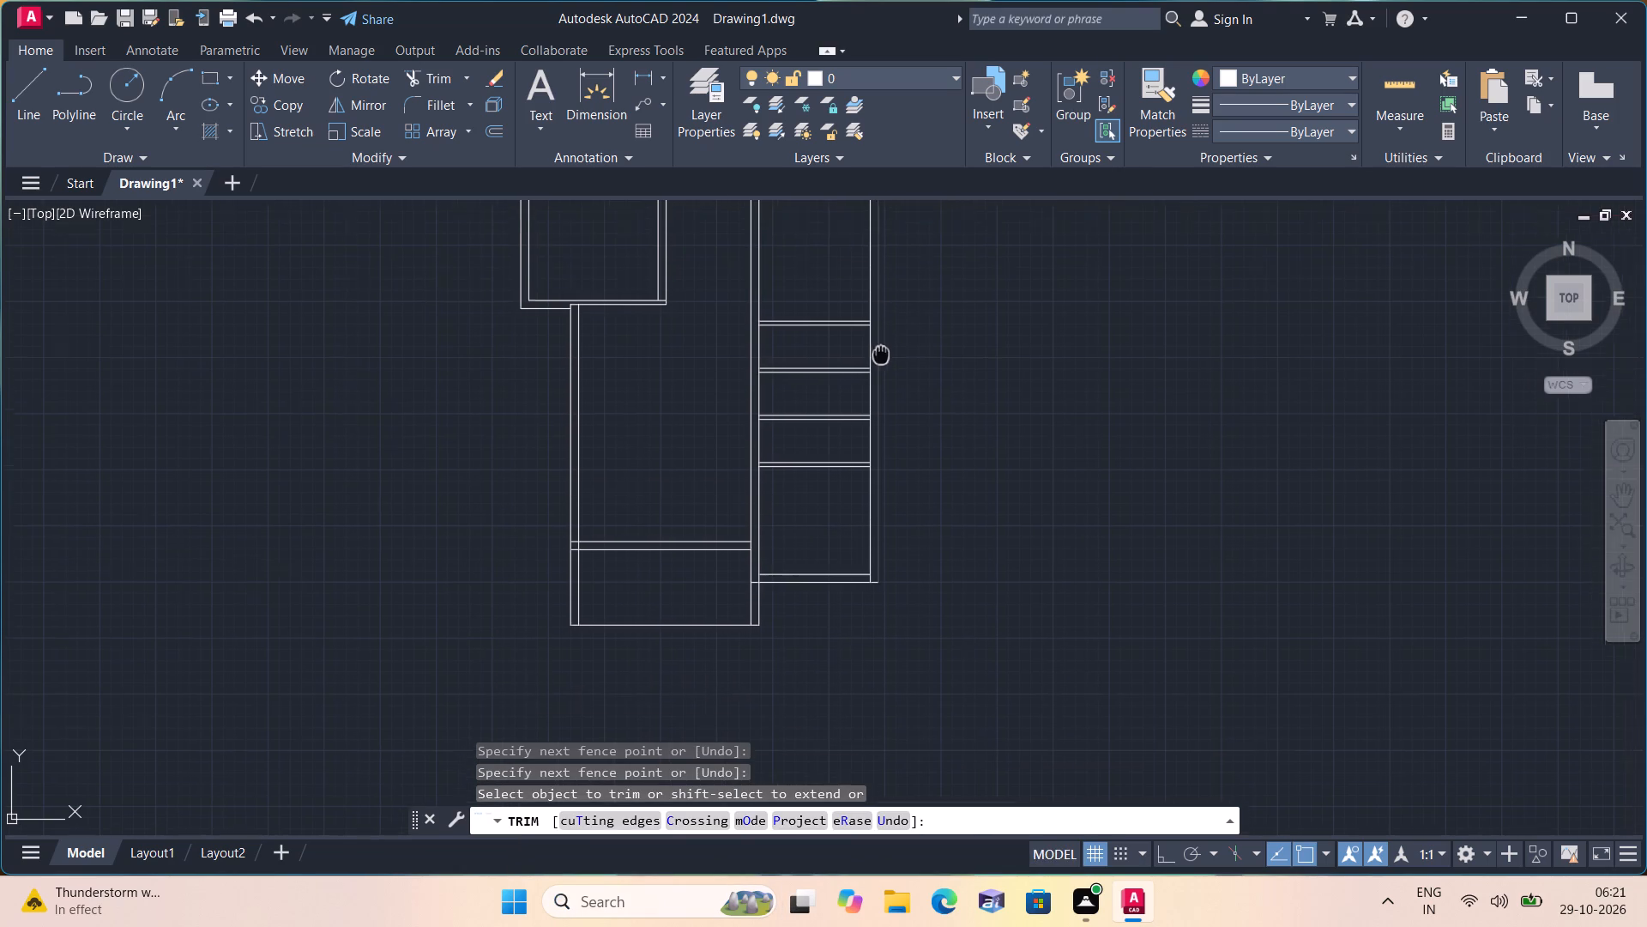
{"action": "middle_click_drag", "start_coordinate": [883, 360], "coordinate": [926, 542]}
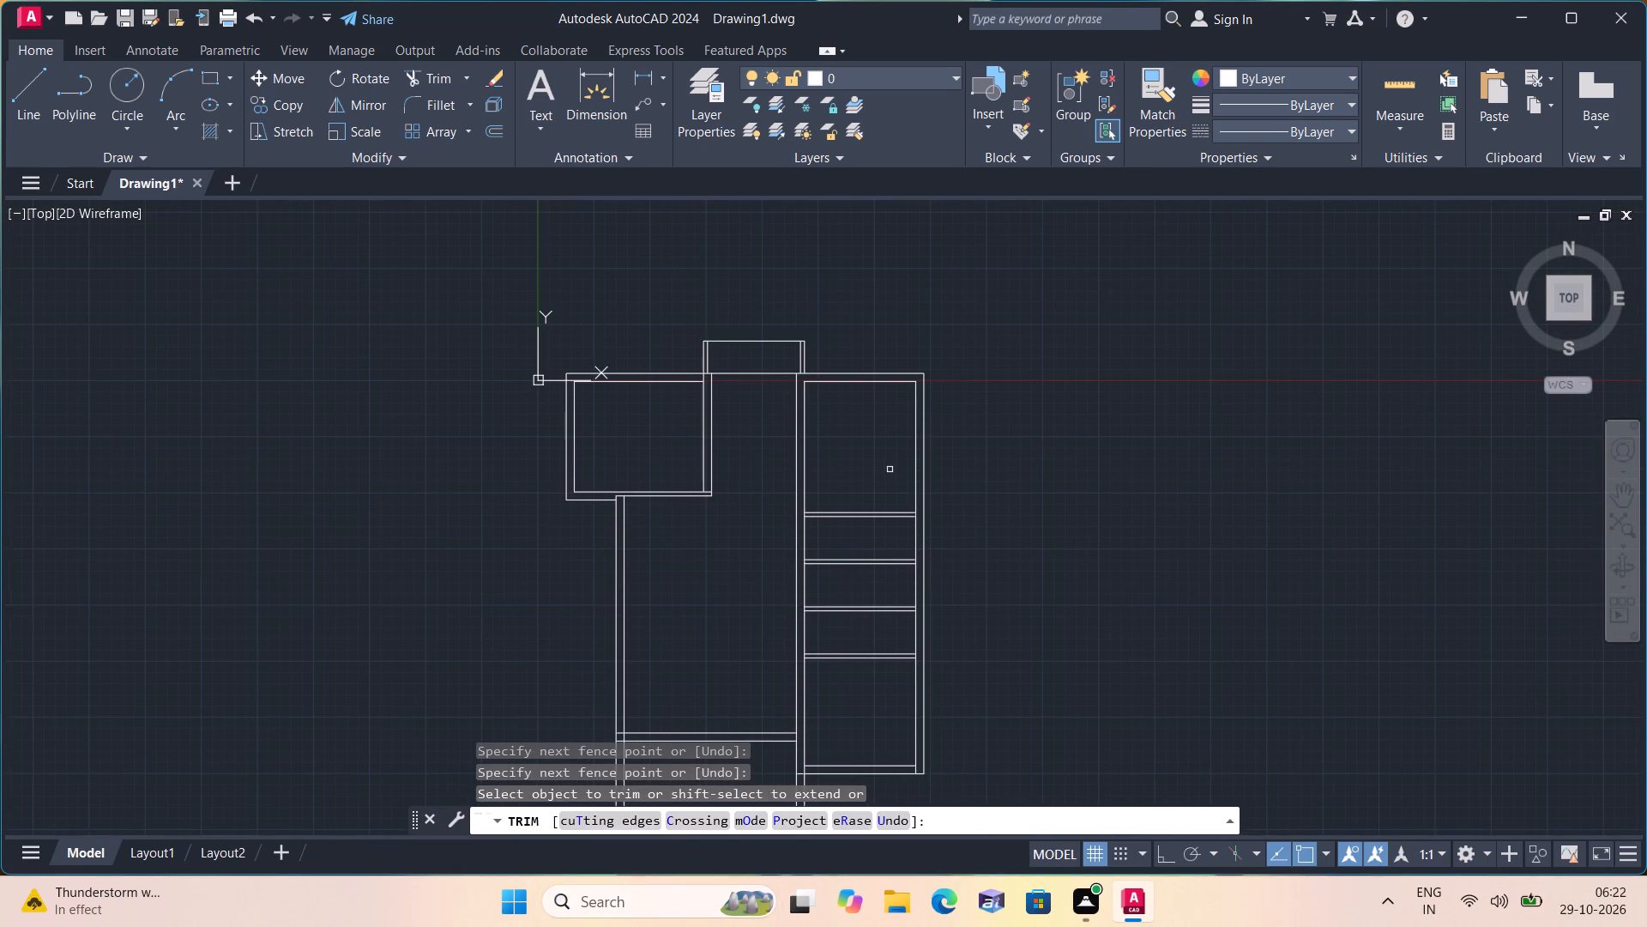
{"action": "scroll", "coordinate": [921, 525], "scroll_direction": "up", "scroll_amount": 7}
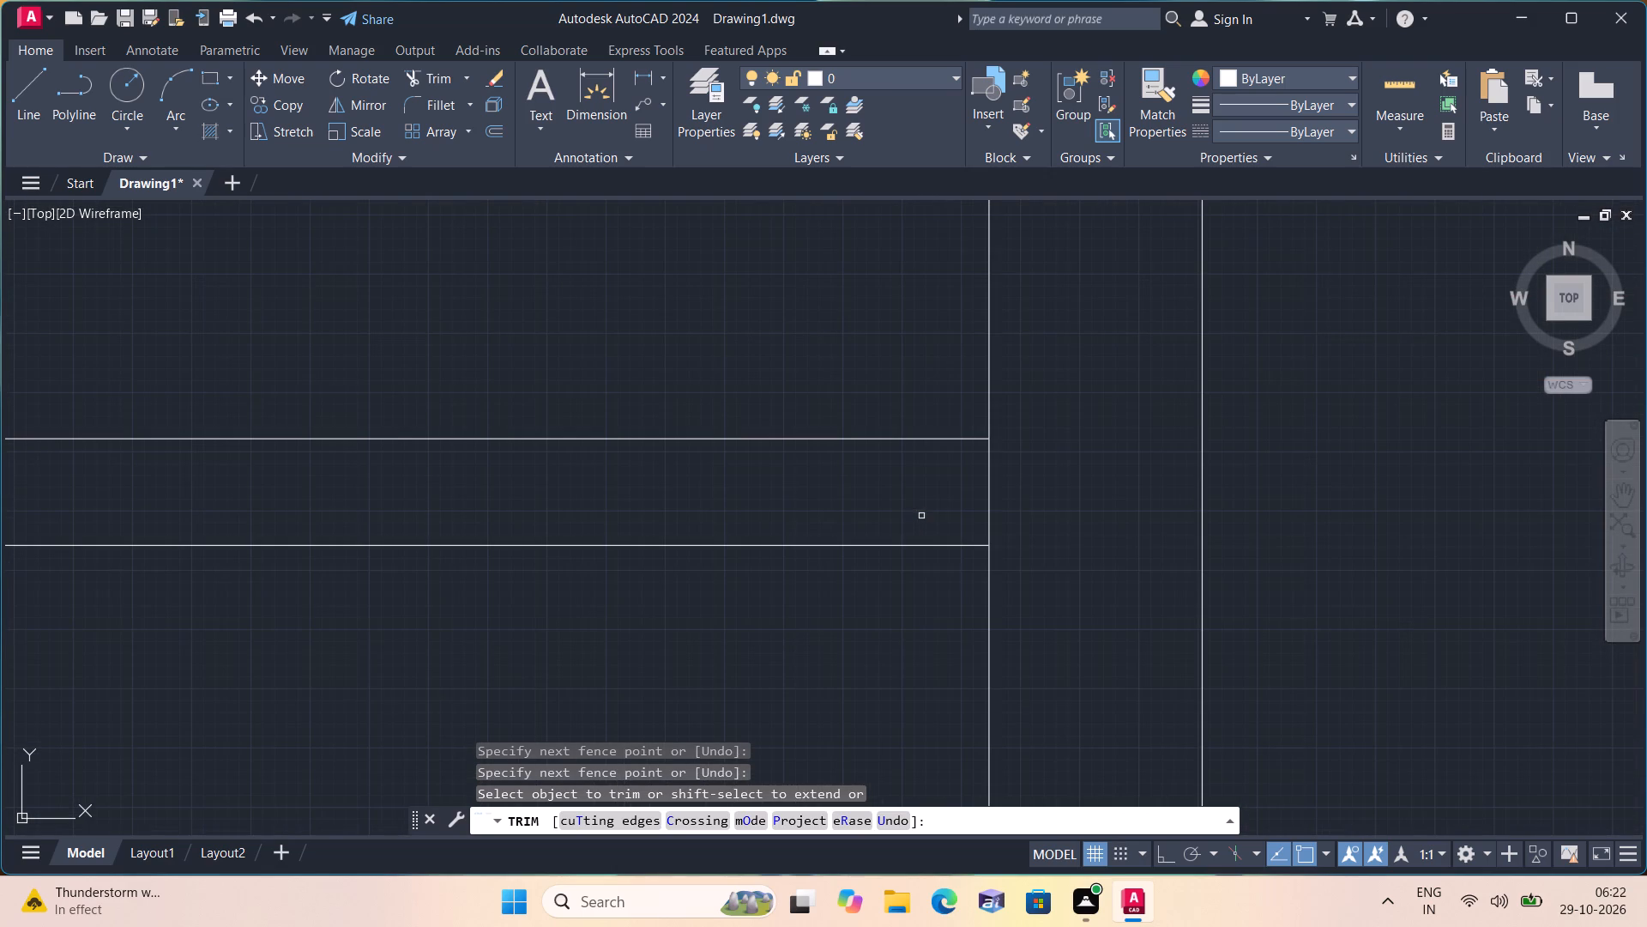
{"action": "left_click", "coordinate": [926, 514]}
{"action": "left_click", "coordinate": [1035, 498]}
{"action": "scroll", "coordinate": [1011, 529], "scroll_direction": "down", "scroll_amount": 1}
{"action": "middle_click_drag", "start_coordinate": [1009, 526], "coordinate": [989, 442]}
{"action": "scroll", "coordinate": [975, 390], "scroll_direction": "down", "scroll_amount": 1}
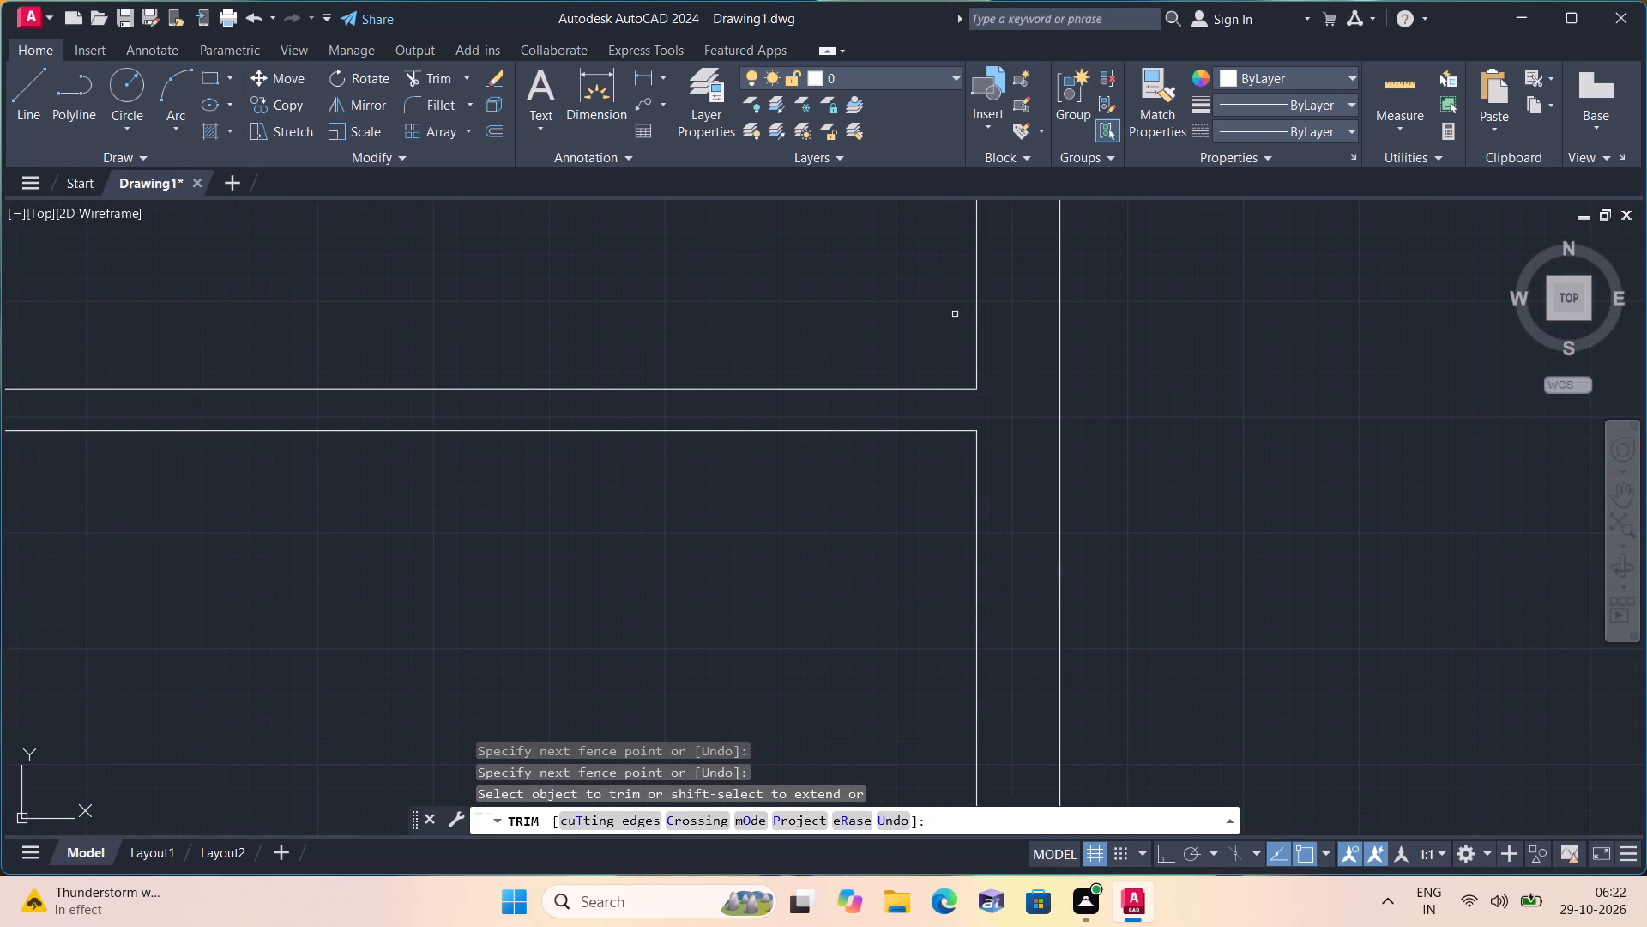
{"action": "scroll", "coordinate": [1007, 444], "scroll_direction": "down", "scroll_amount": 4}
{"action": "middle_click_drag", "start_coordinate": [1078, 488], "coordinate": [1012, 372]}
{"action": "scroll", "coordinate": [1071, 484], "scroll_direction": "down", "scroll_amount": 1}
{"action": "scroll", "coordinate": [968, 385], "scroll_direction": "up", "scroll_amount": 1}
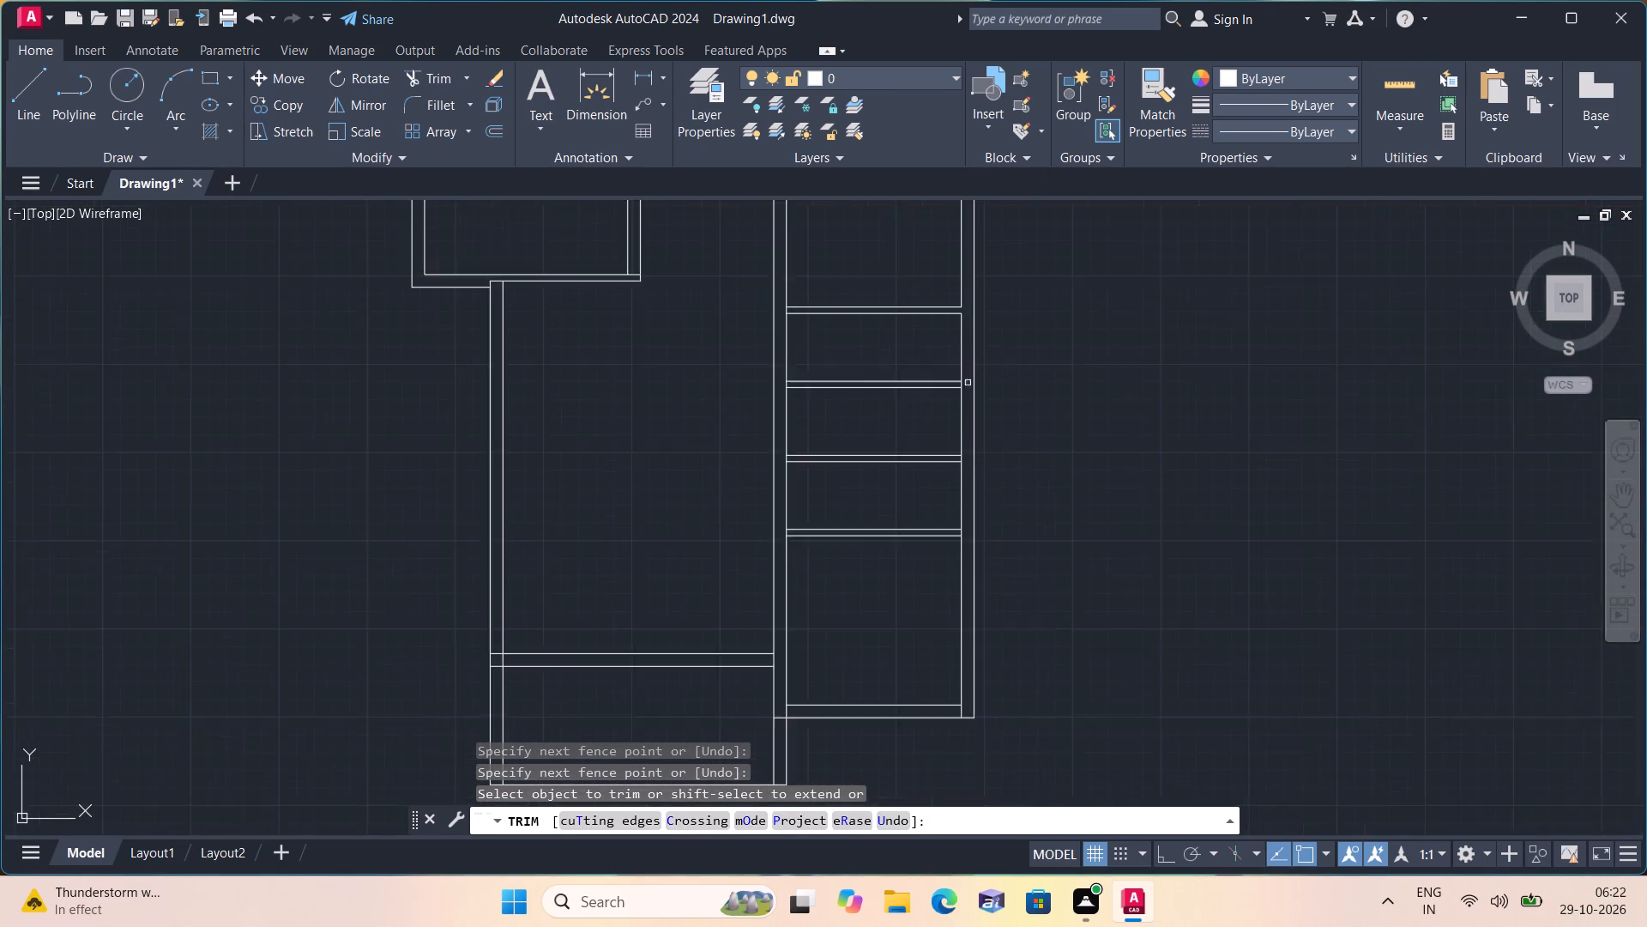
{"action": "scroll", "coordinate": [968, 383], "scroll_direction": "up", "scroll_amount": 4}
{"action": "left_click", "coordinate": [946, 356]}
{"action": "left_click", "coordinate": [987, 351]}
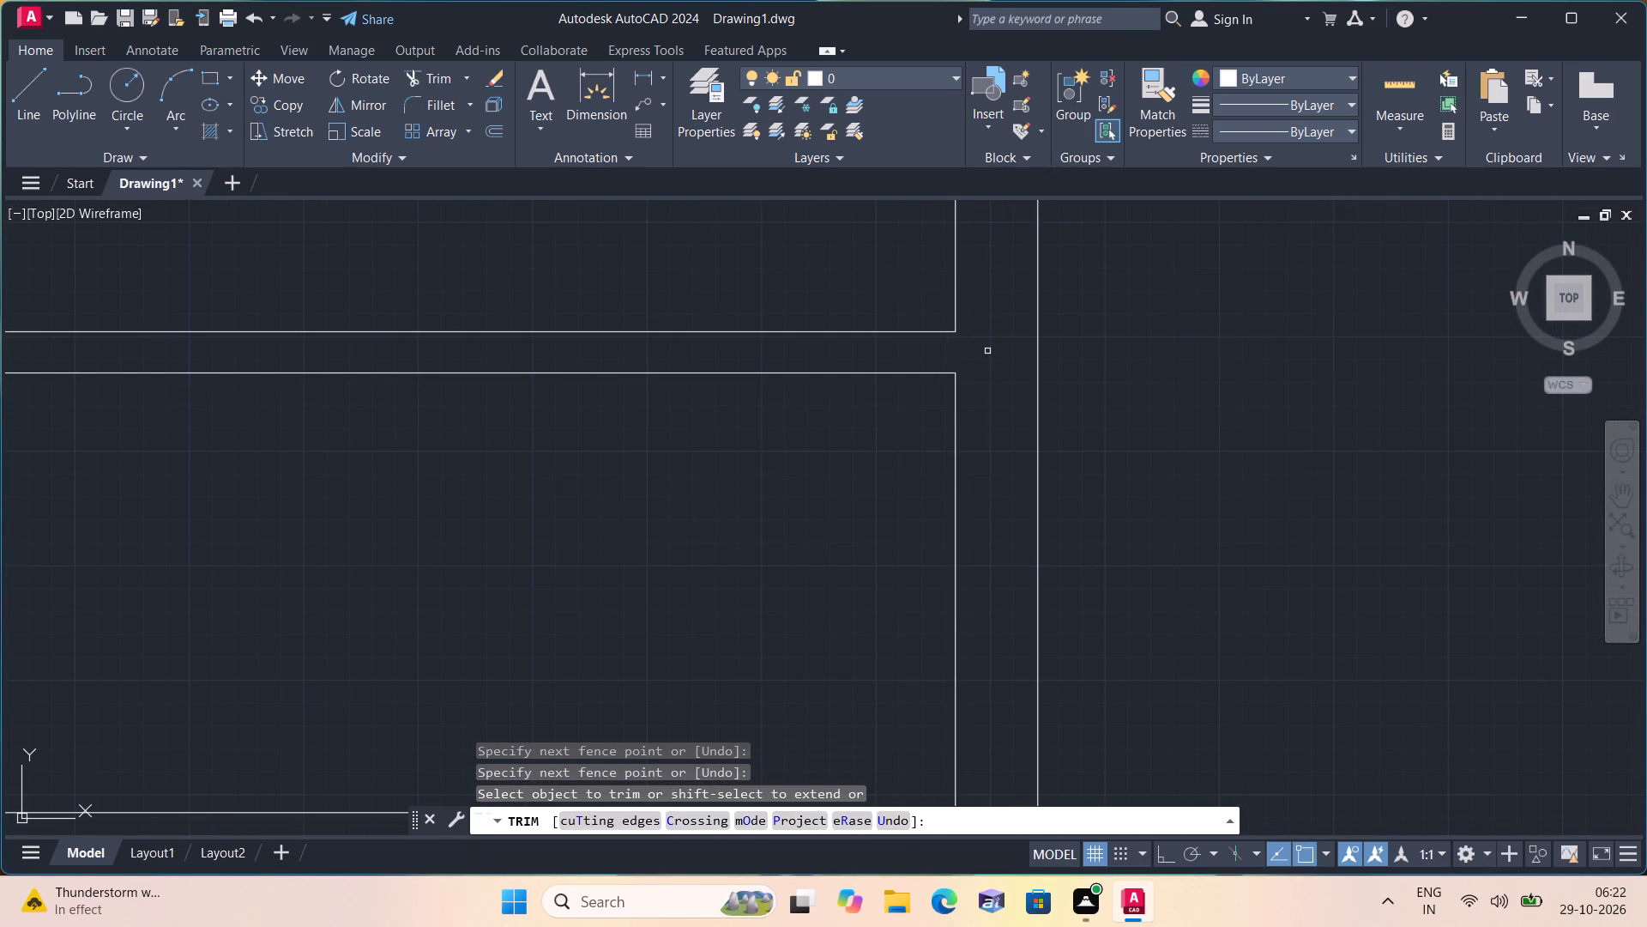
Trim the right-hand outer wall's inner line where the third and fourth partitions meet it.
{"action": "scroll", "coordinate": [982, 351], "scroll_direction": "down", "scroll_amount": 2}
{"action": "middle_click_drag", "start_coordinate": [1165, 452], "coordinate": [1143, 301]}
{"action": "scroll", "coordinate": [1047, 496], "scroll_direction": "down", "scroll_amount": 1}
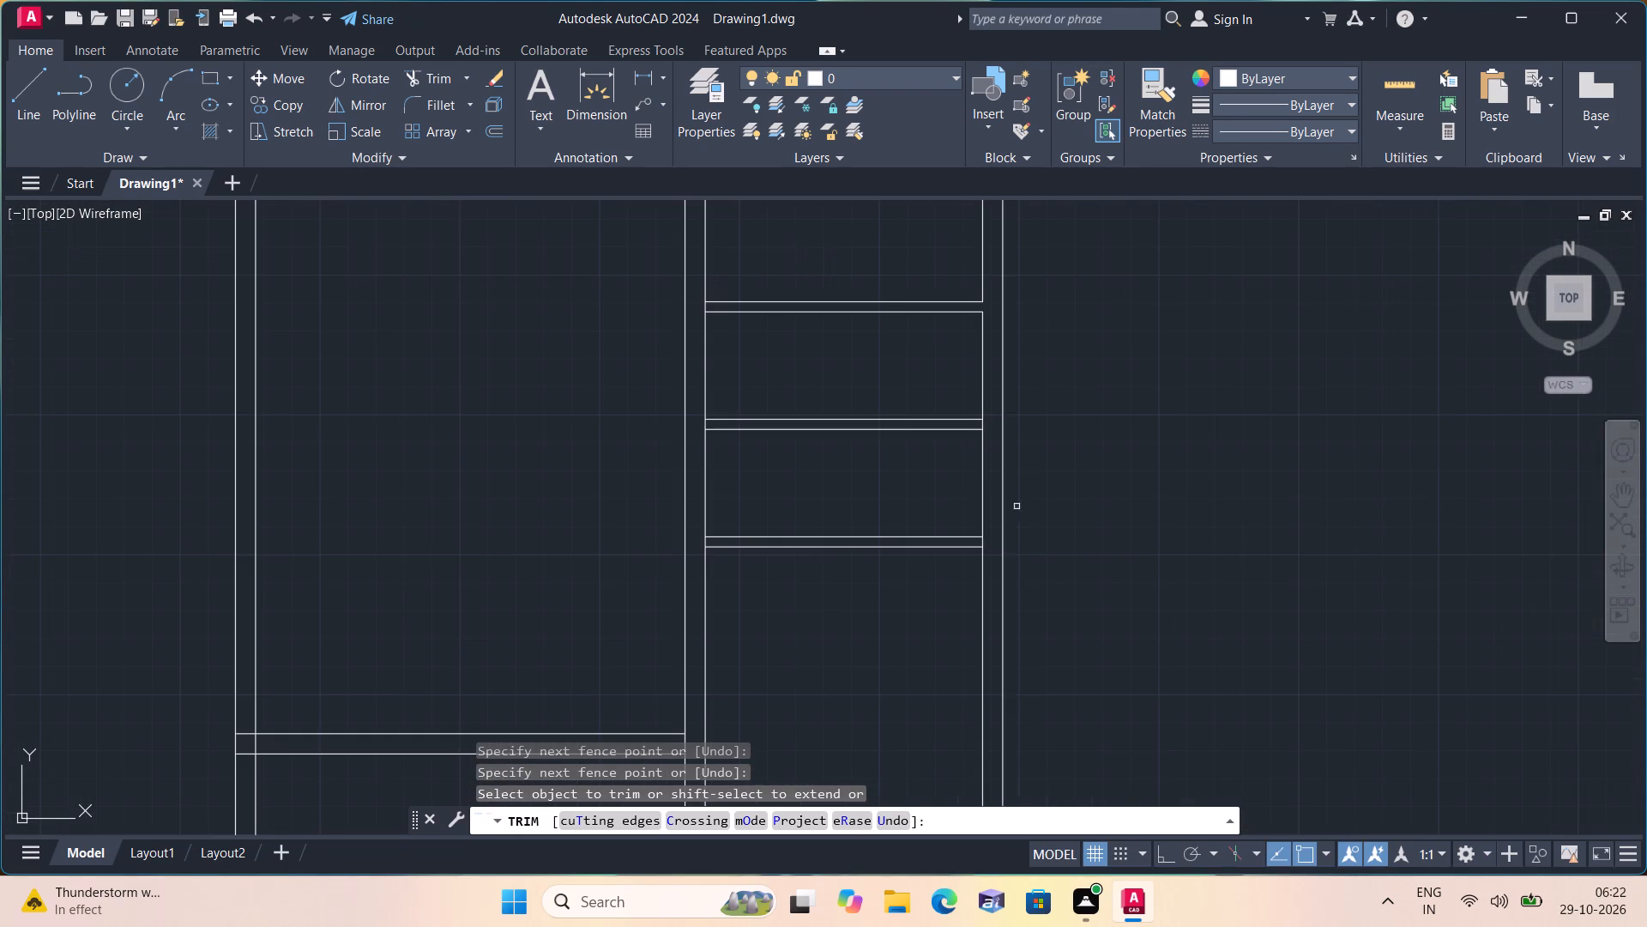
{"action": "scroll", "coordinate": [985, 432], "scroll_direction": "up", "scroll_amount": 4}
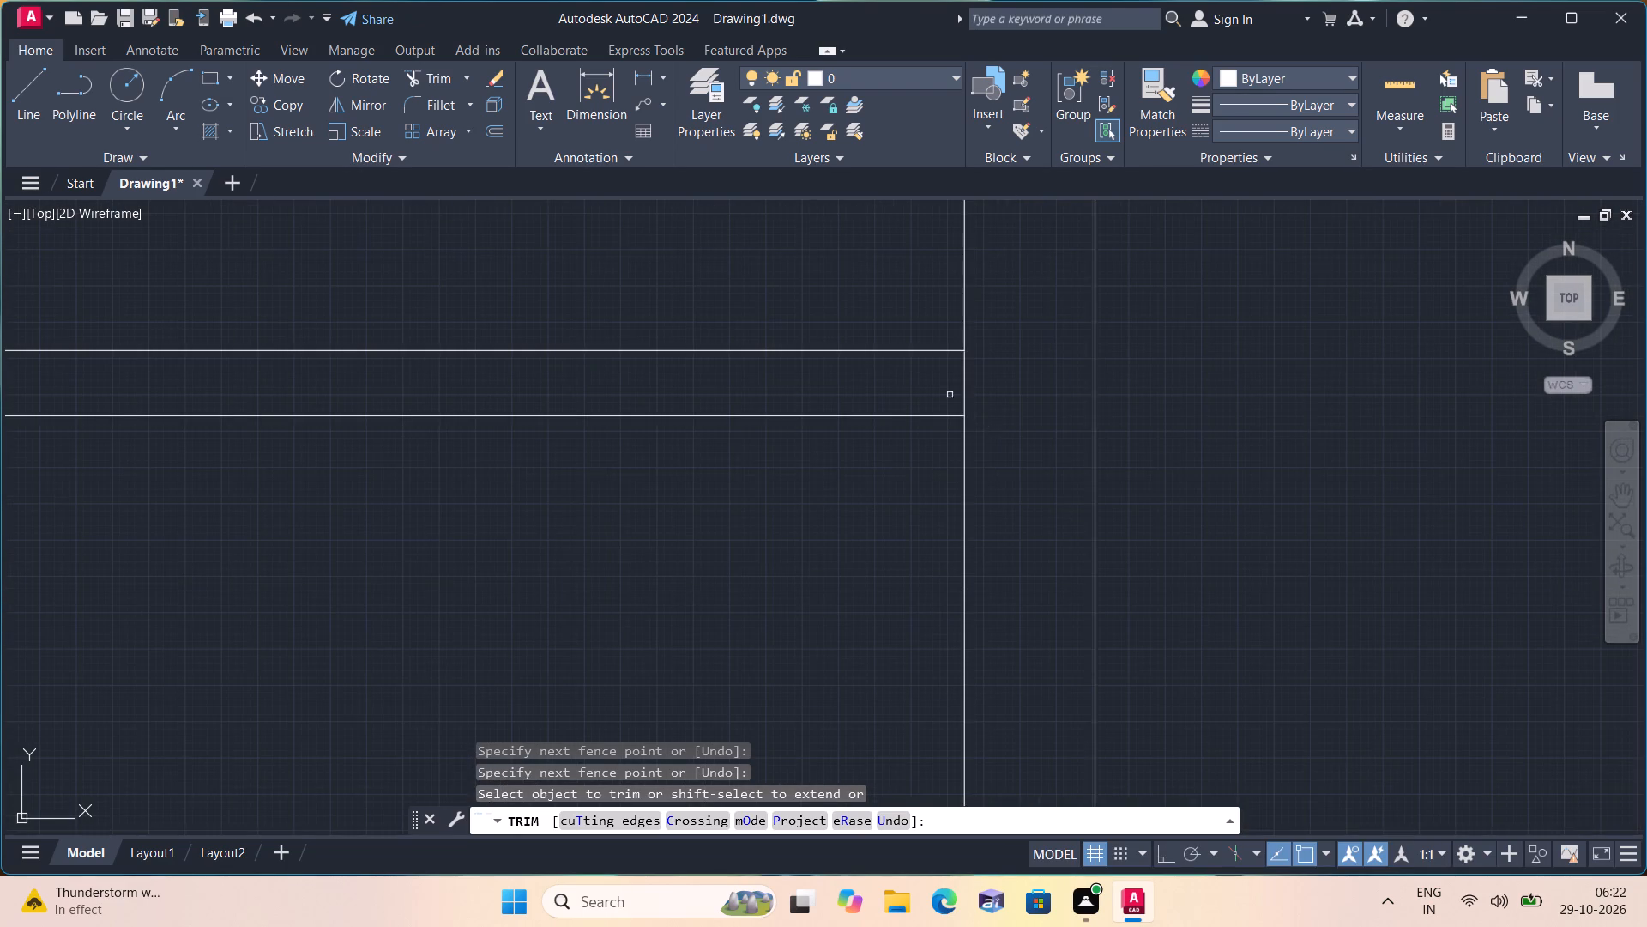
{"action": "left_click", "coordinate": [938, 391]}
{"action": "left_click", "coordinate": [974, 391]}
{"action": "scroll", "coordinate": [974, 385], "scroll_direction": "down", "scroll_amount": 2}
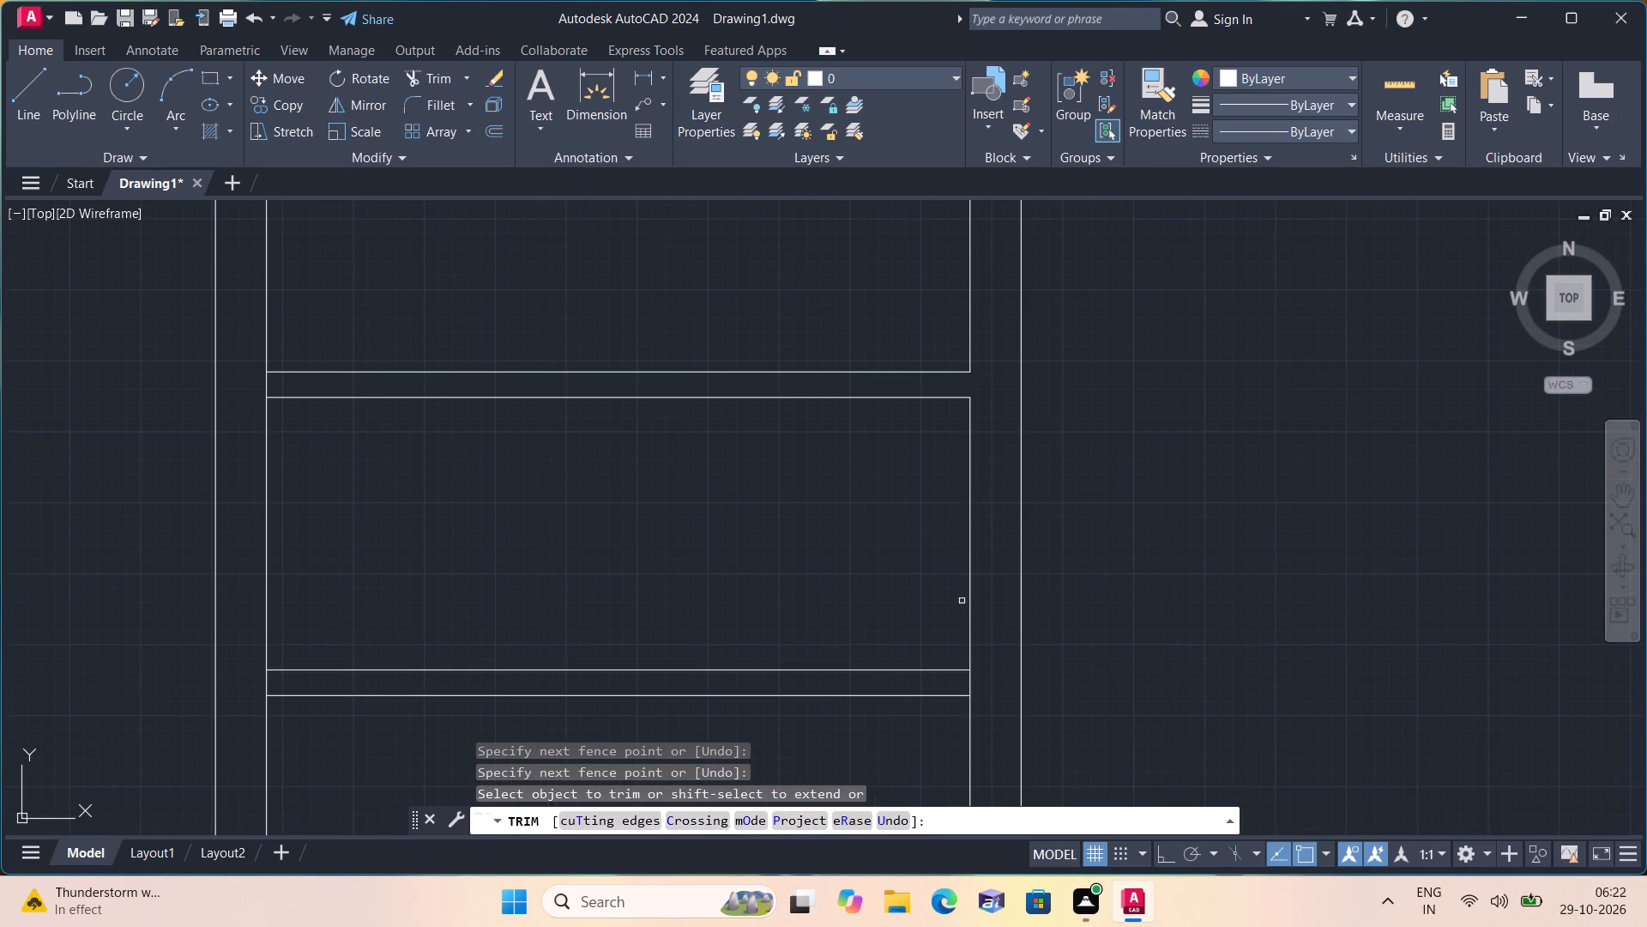
{"action": "left_click", "coordinate": [971, 684]}
{"action": "middle_click_drag", "start_coordinate": [991, 675], "coordinate": [1008, 586]}
{"action": "scroll", "coordinate": [990, 675], "scroll_direction": "down", "scroll_amount": 1}
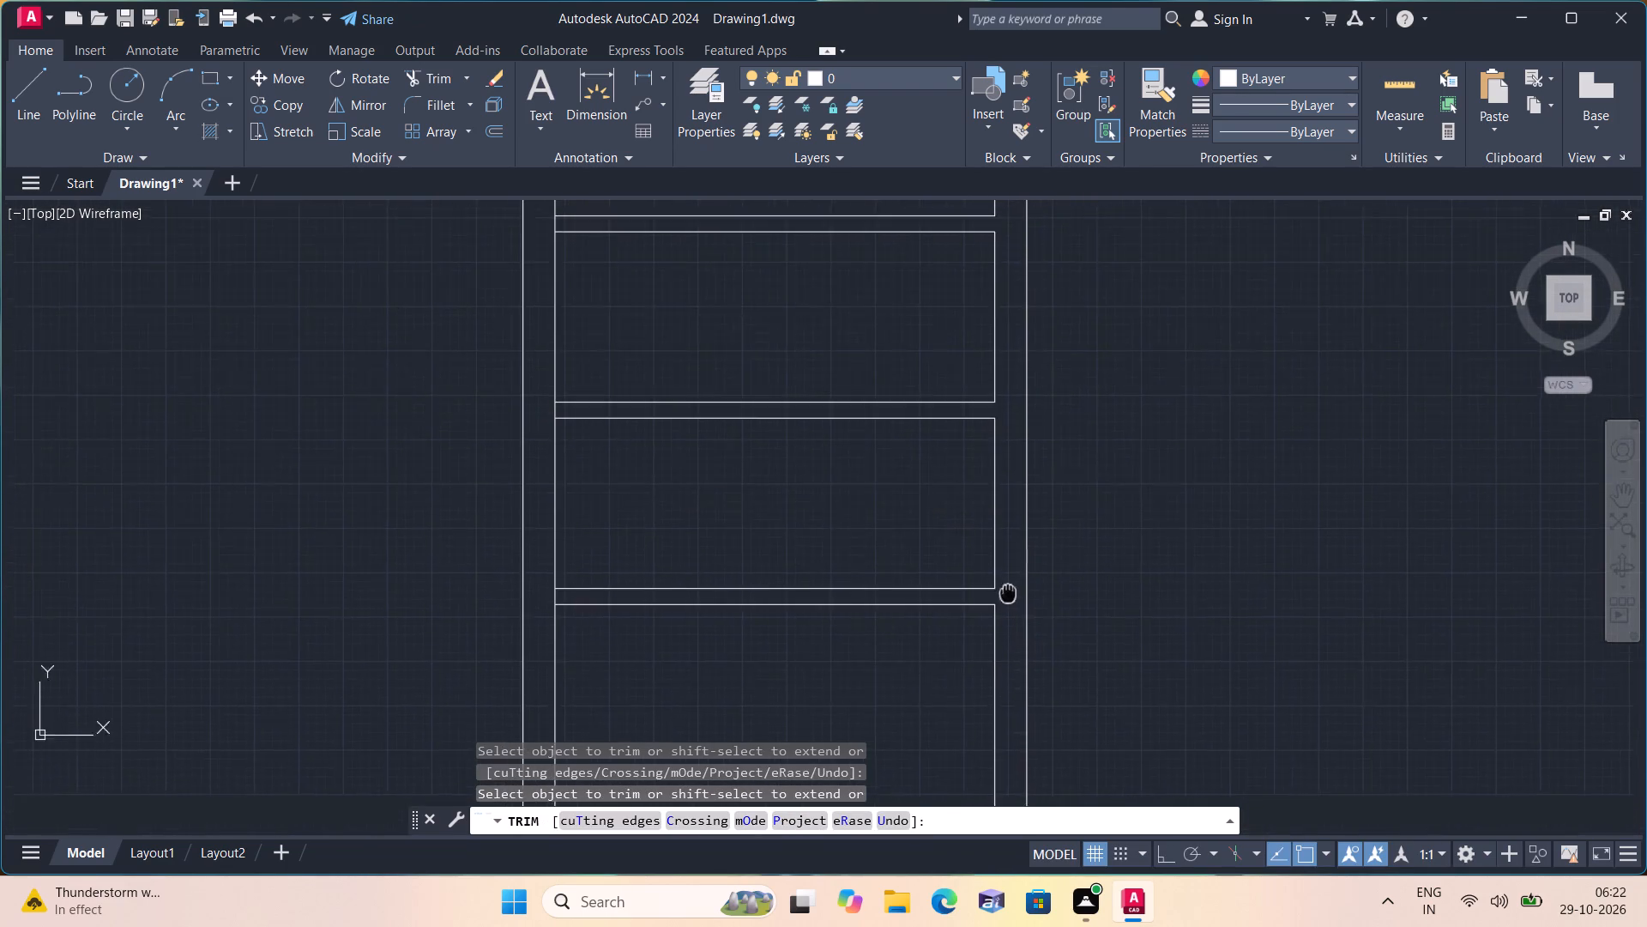
{"action": "middle_click_drag", "start_coordinate": [1008, 586], "coordinate": [1009, 584]}
{"action": "scroll", "coordinate": [1010, 572], "scroll_direction": "down", "scroll_amount": 2}
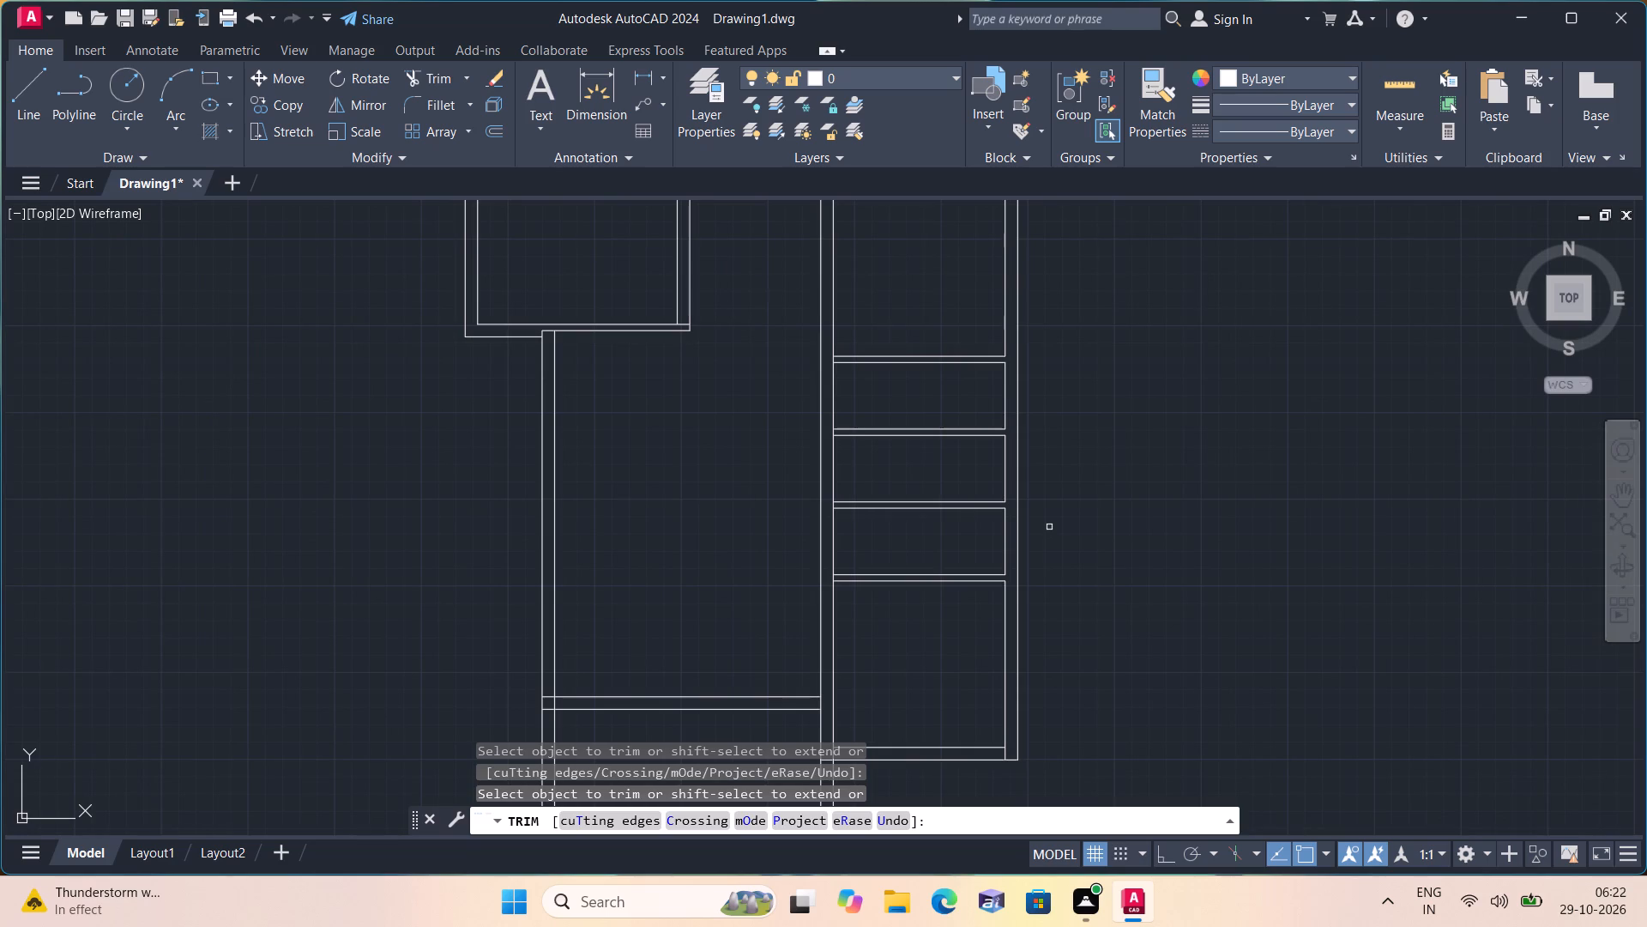
Trim the right-hand bay's inner wall lines at both bottom corners, and the middle wall's left line below that bay's bottom line.
{"action": "middle_click_drag", "start_coordinate": [1106, 602], "coordinate": [1087, 484]}
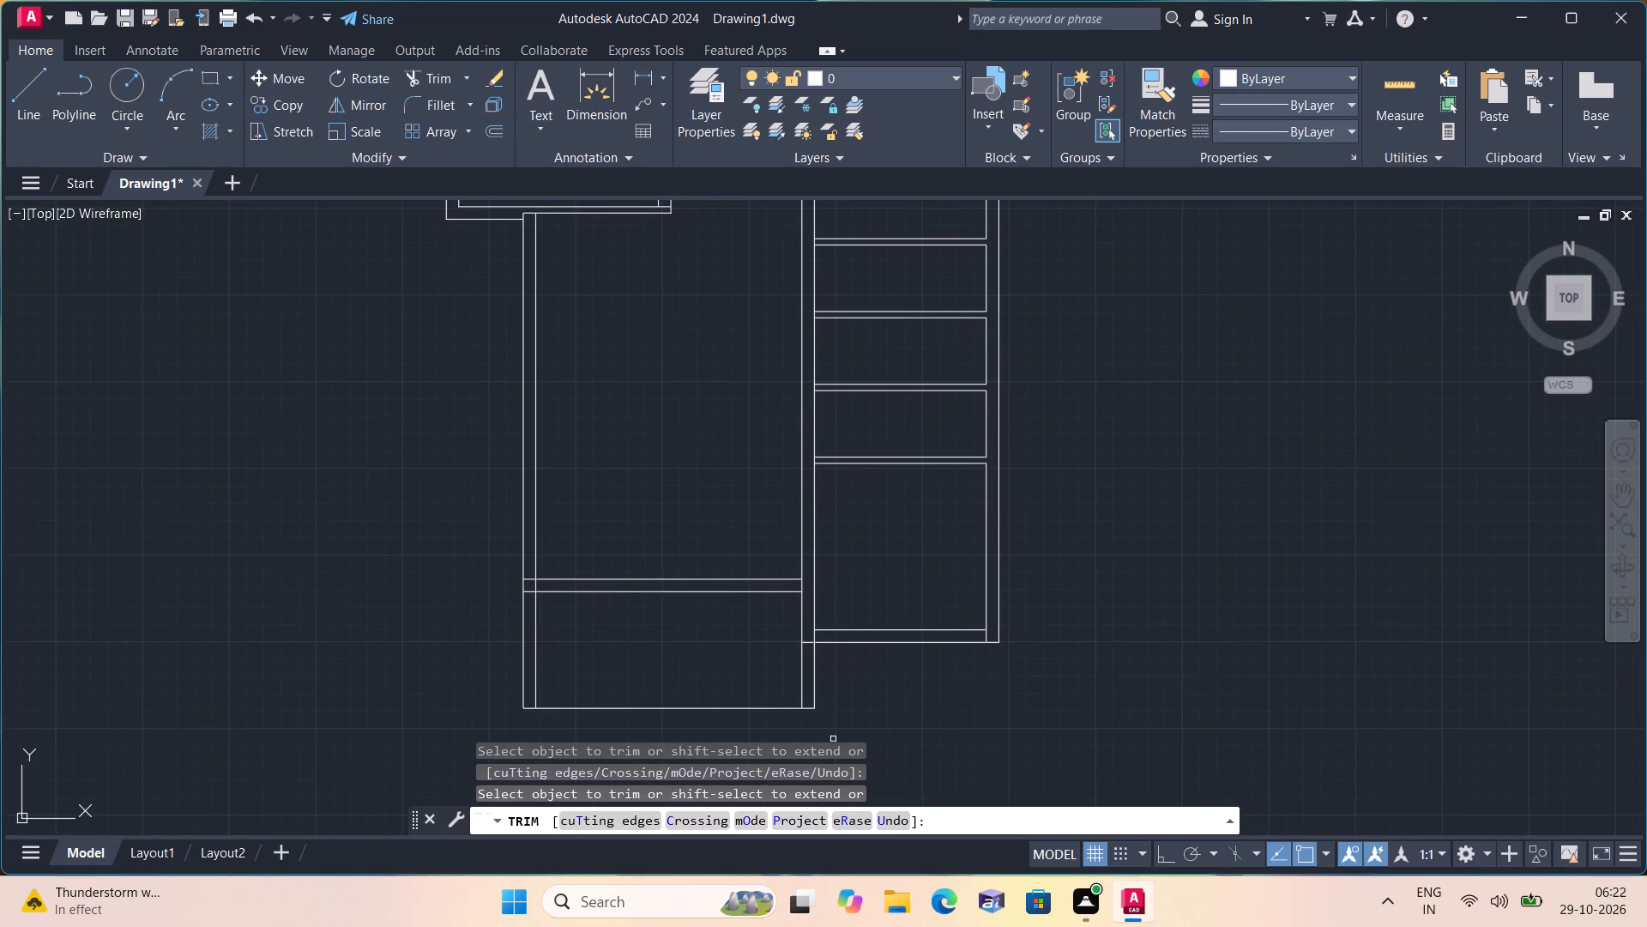
{"action": "scroll", "coordinate": [763, 722], "scroll_direction": "up", "scroll_amount": 2}
{"action": "scroll", "coordinate": [892, 514], "scroll_direction": "up", "scroll_amount": 1}
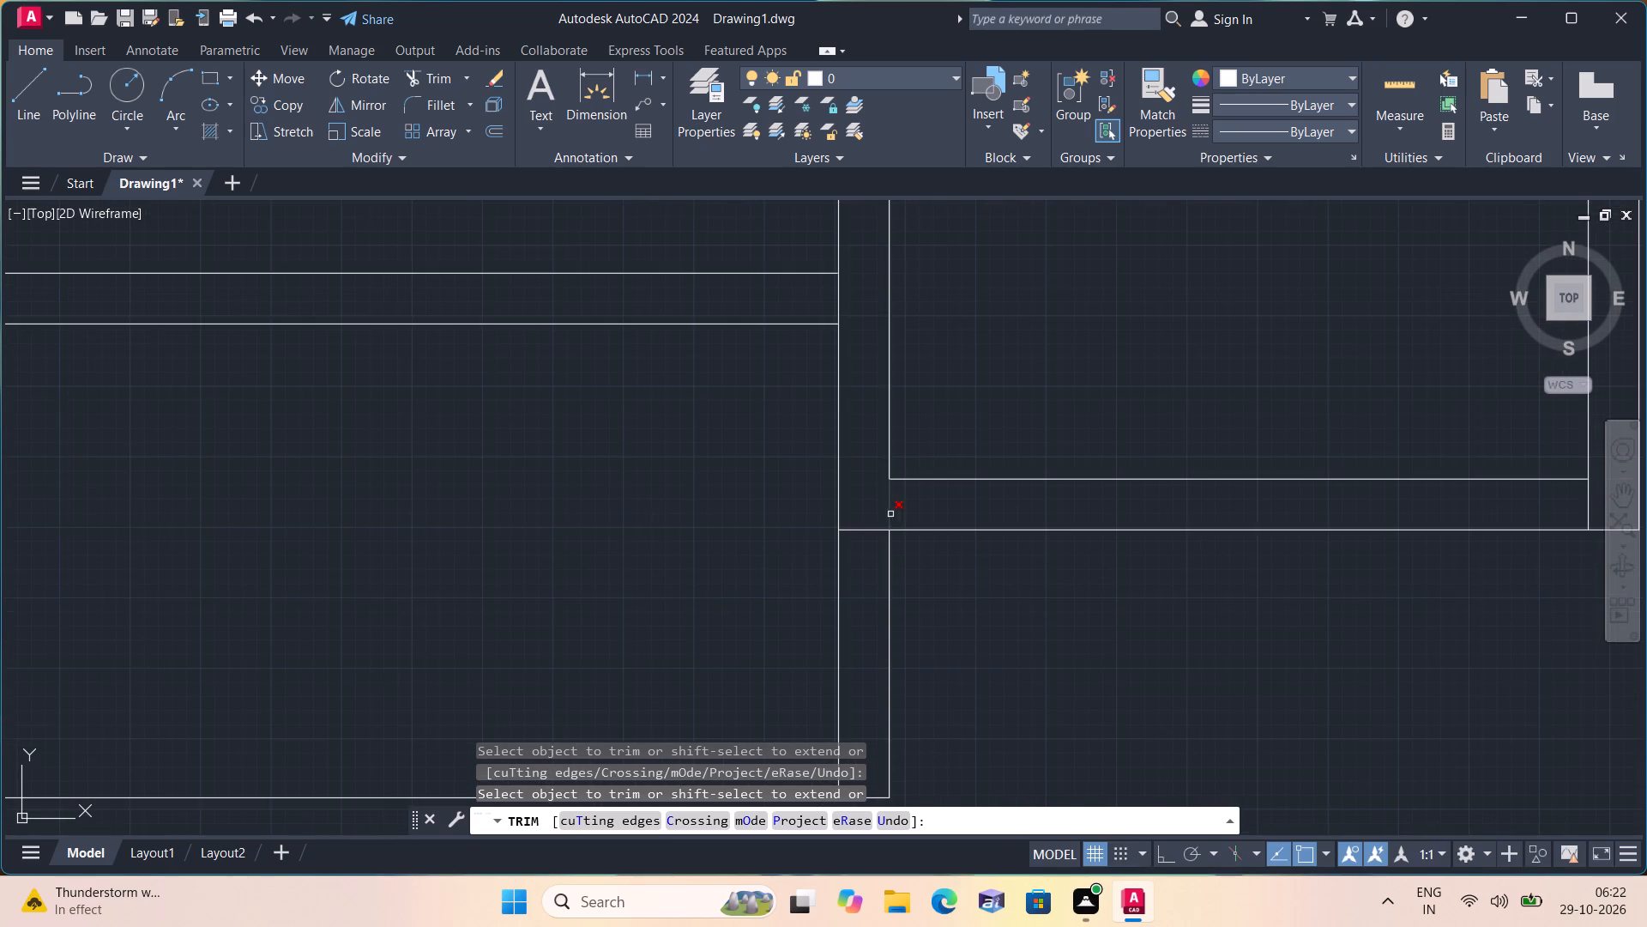
{"action": "left_click_drag", "start_coordinate": [877, 513], "coordinate": [892, 512]}
{"action": "left_click", "coordinate": [914, 512]}
{"action": "scroll", "coordinate": [897, 522], "scroll_direction": "down", "scroll_amount": 1}
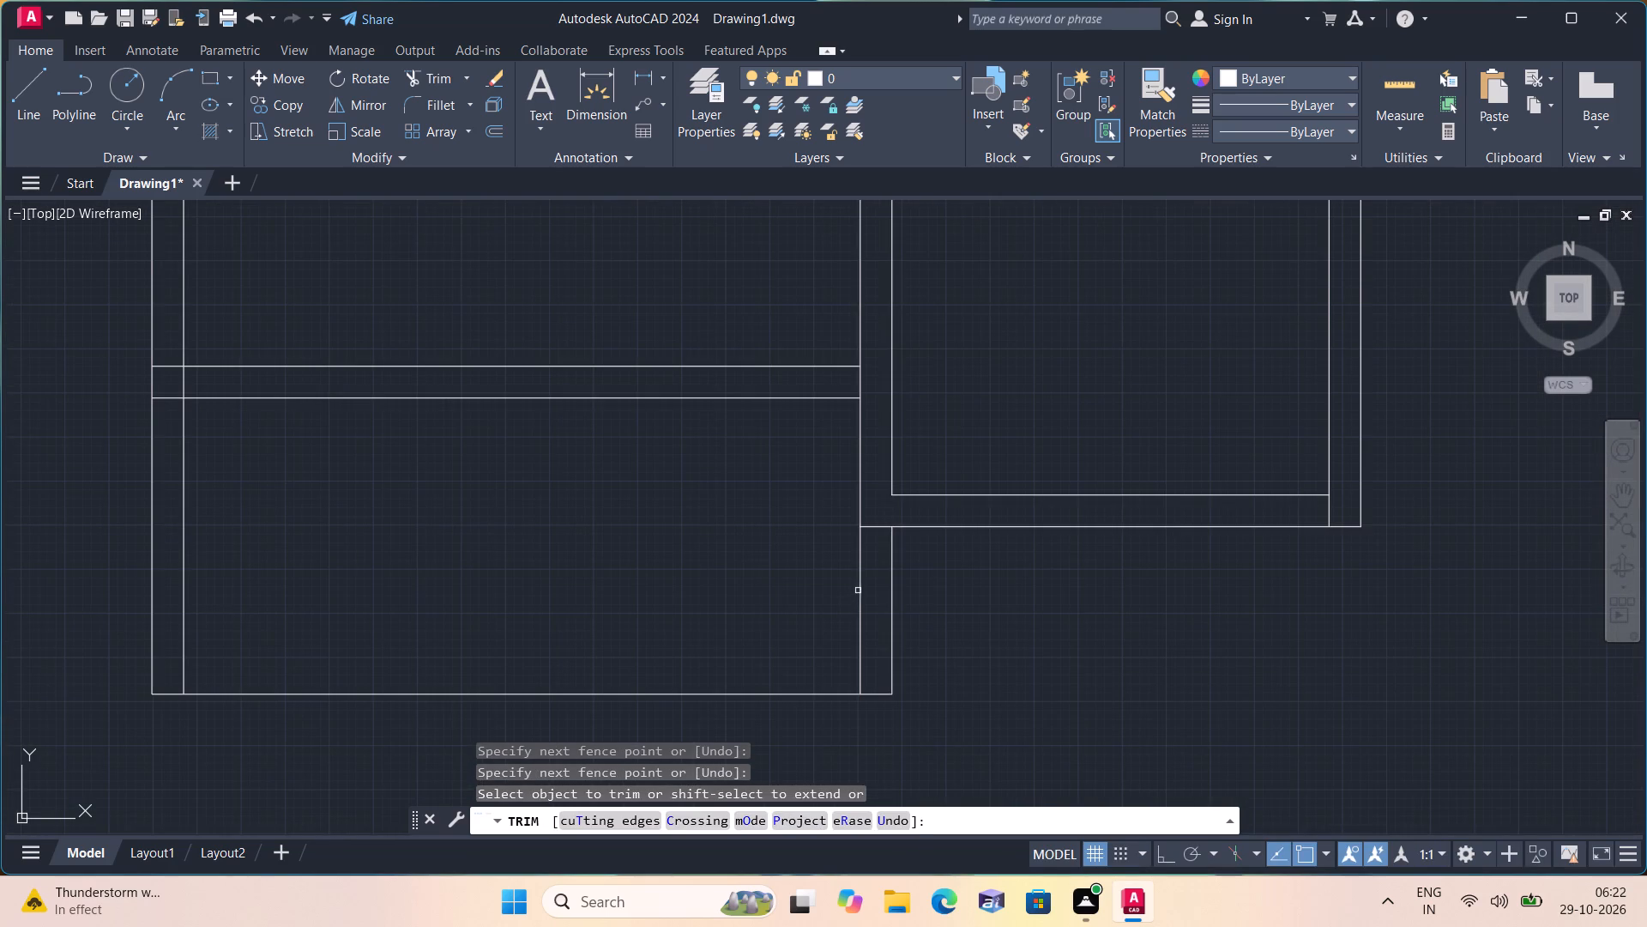
{"action": "left_click", "coordinate": [860, 591]}
{"action": "left_click", "coordinate": [1320, 516]}
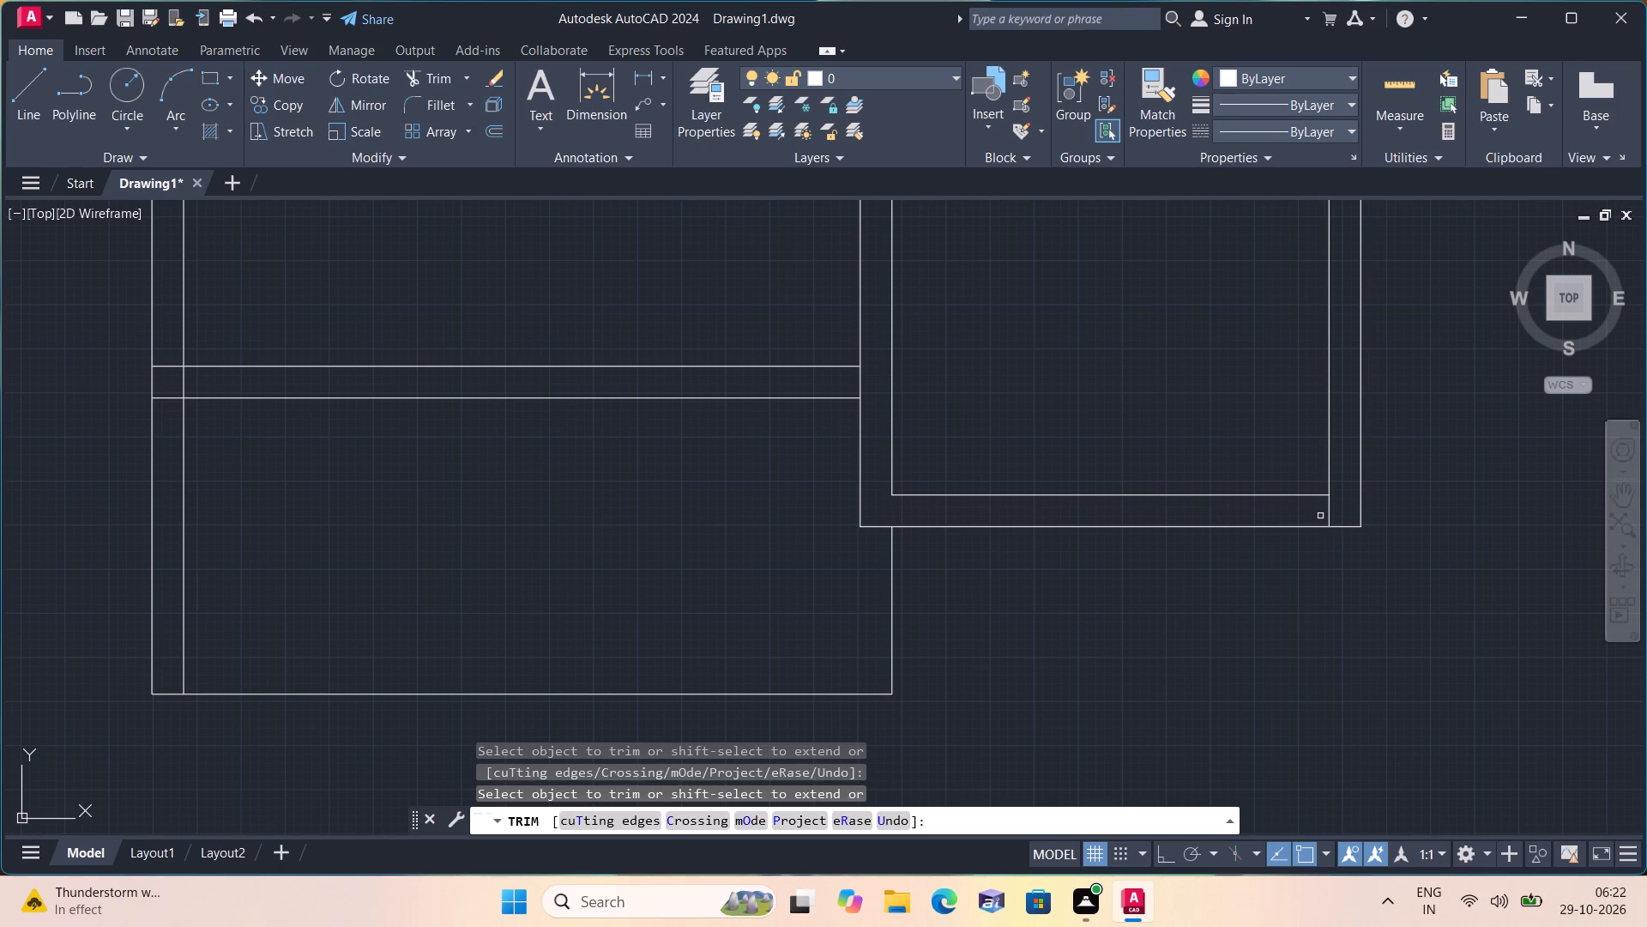
{"action": "left_click", "coordinate": [1348, 512]}
{"action": "scroll", "coordinate": [1052, 378], "scroll_direction": "down", "scroll_amount": 2}
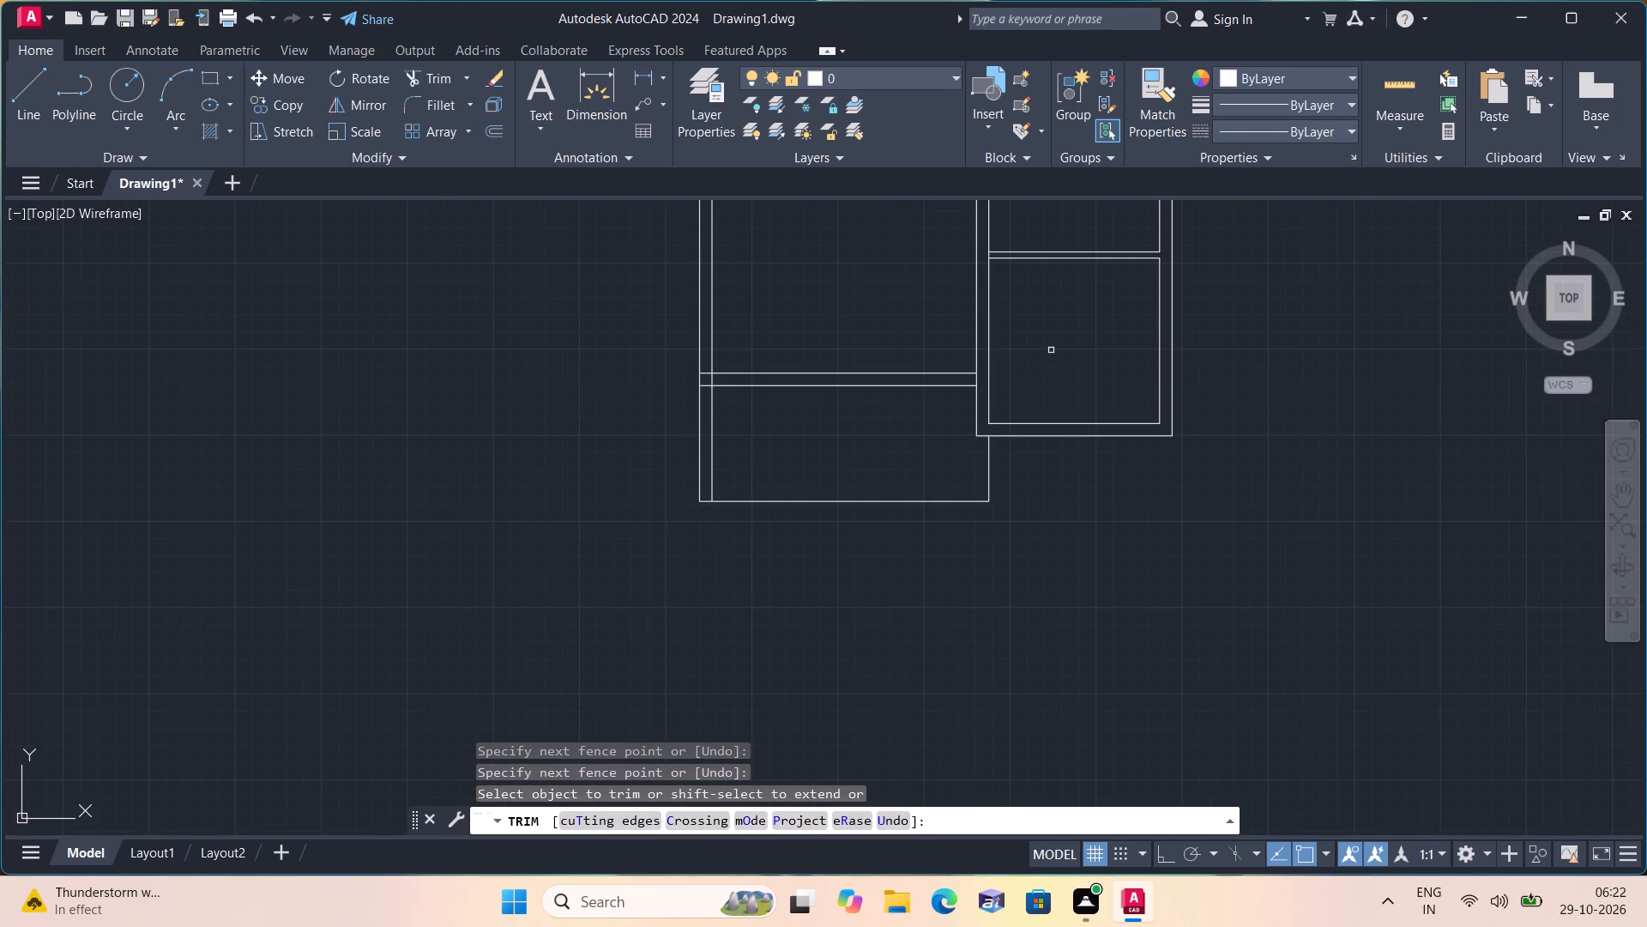
Trim the overlapping wall lines where the middle bay's left wall meets the bottom wall of the upper-left room.
{"action": "middle_click_drag", "start_coordinate": [1051, 350], "coordinate": [936, 568]}
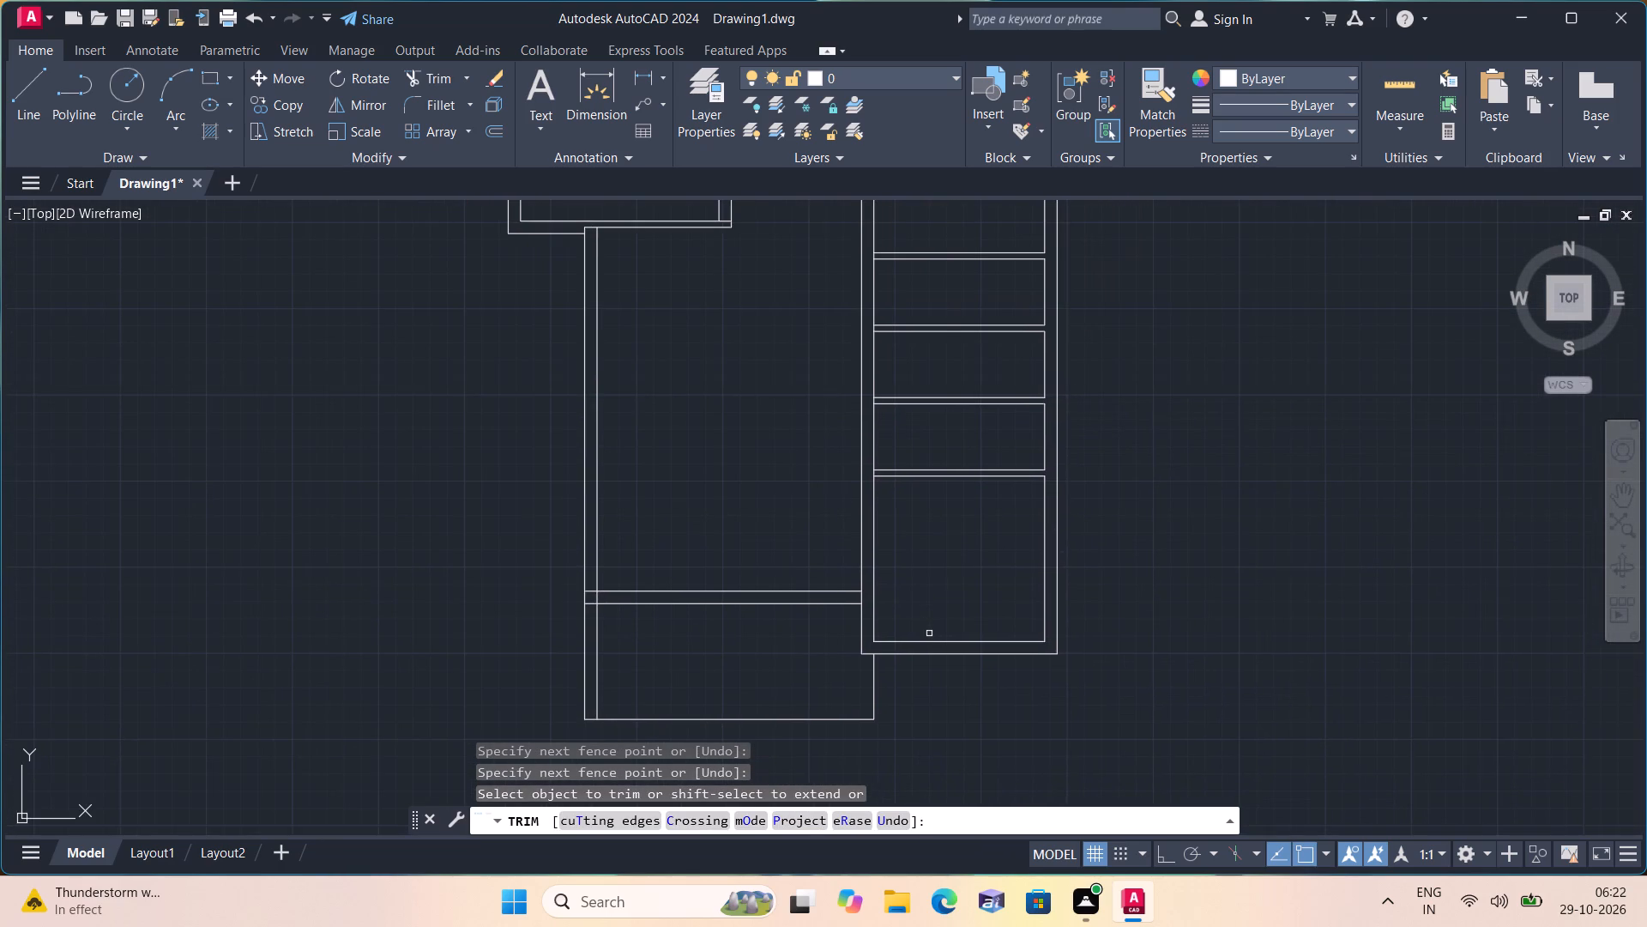
{"action": "scroll", "coordinate": [929, 628], "scroll_direction": "down", "scroll_amount": 1}
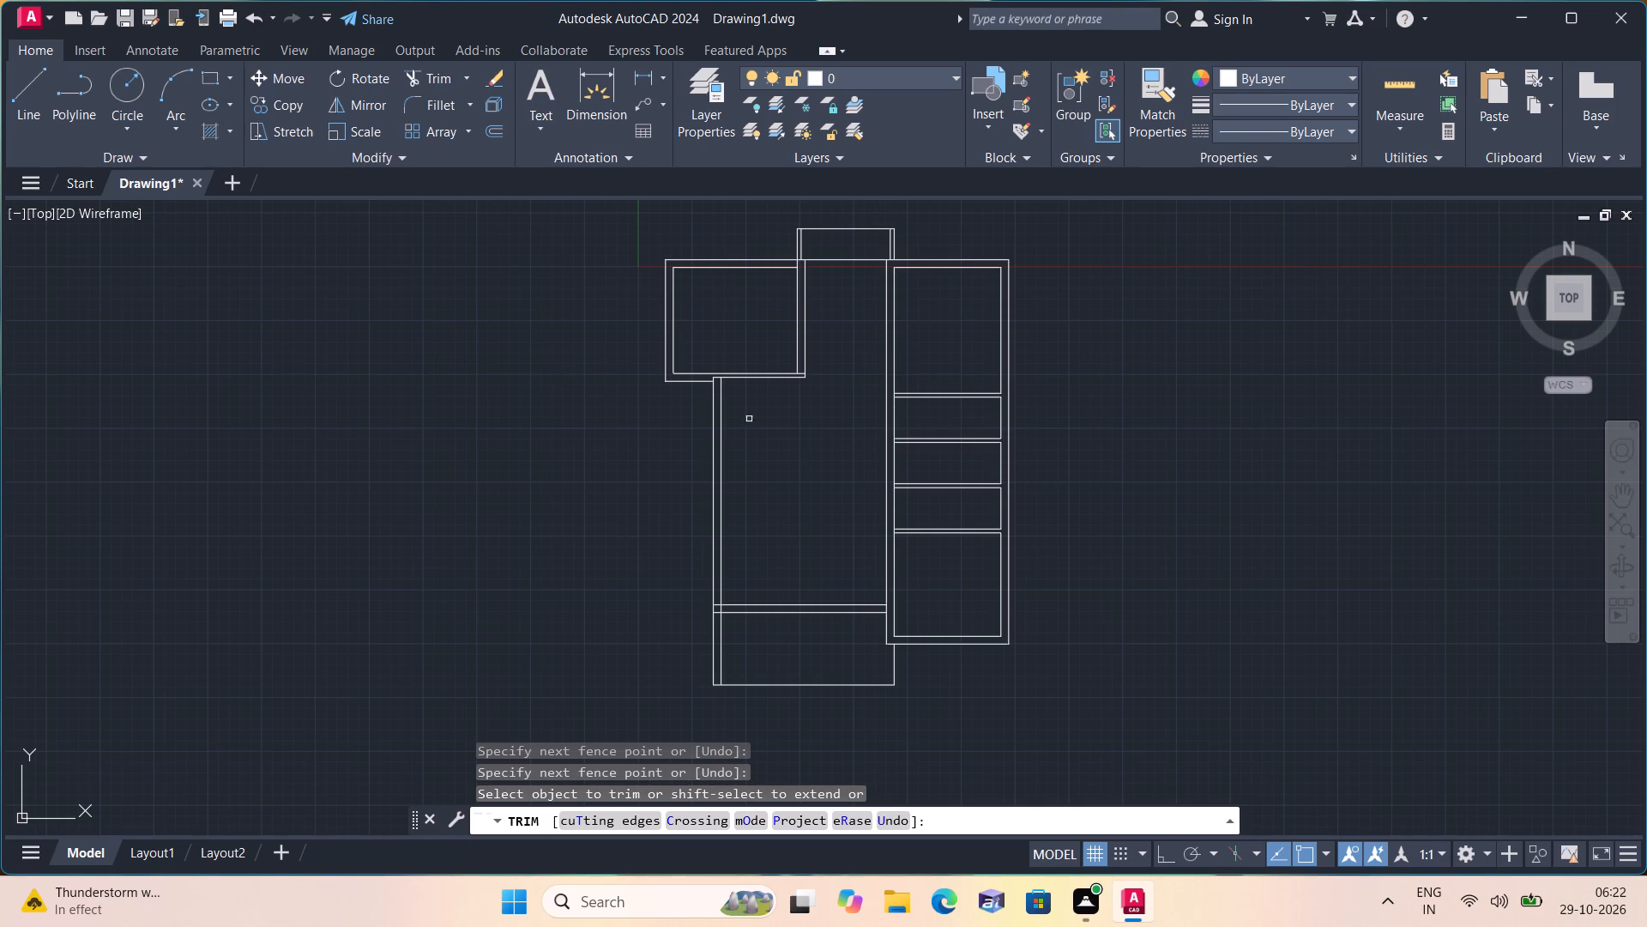
{"action": "scroll", "coordinate": [739, 367], "scroll_direction": "up", "scroll_amount": 4}
{"action": "scroll", "coordinate": [555, 448], "scroll_direction": "up", "scroll_amount": 1}
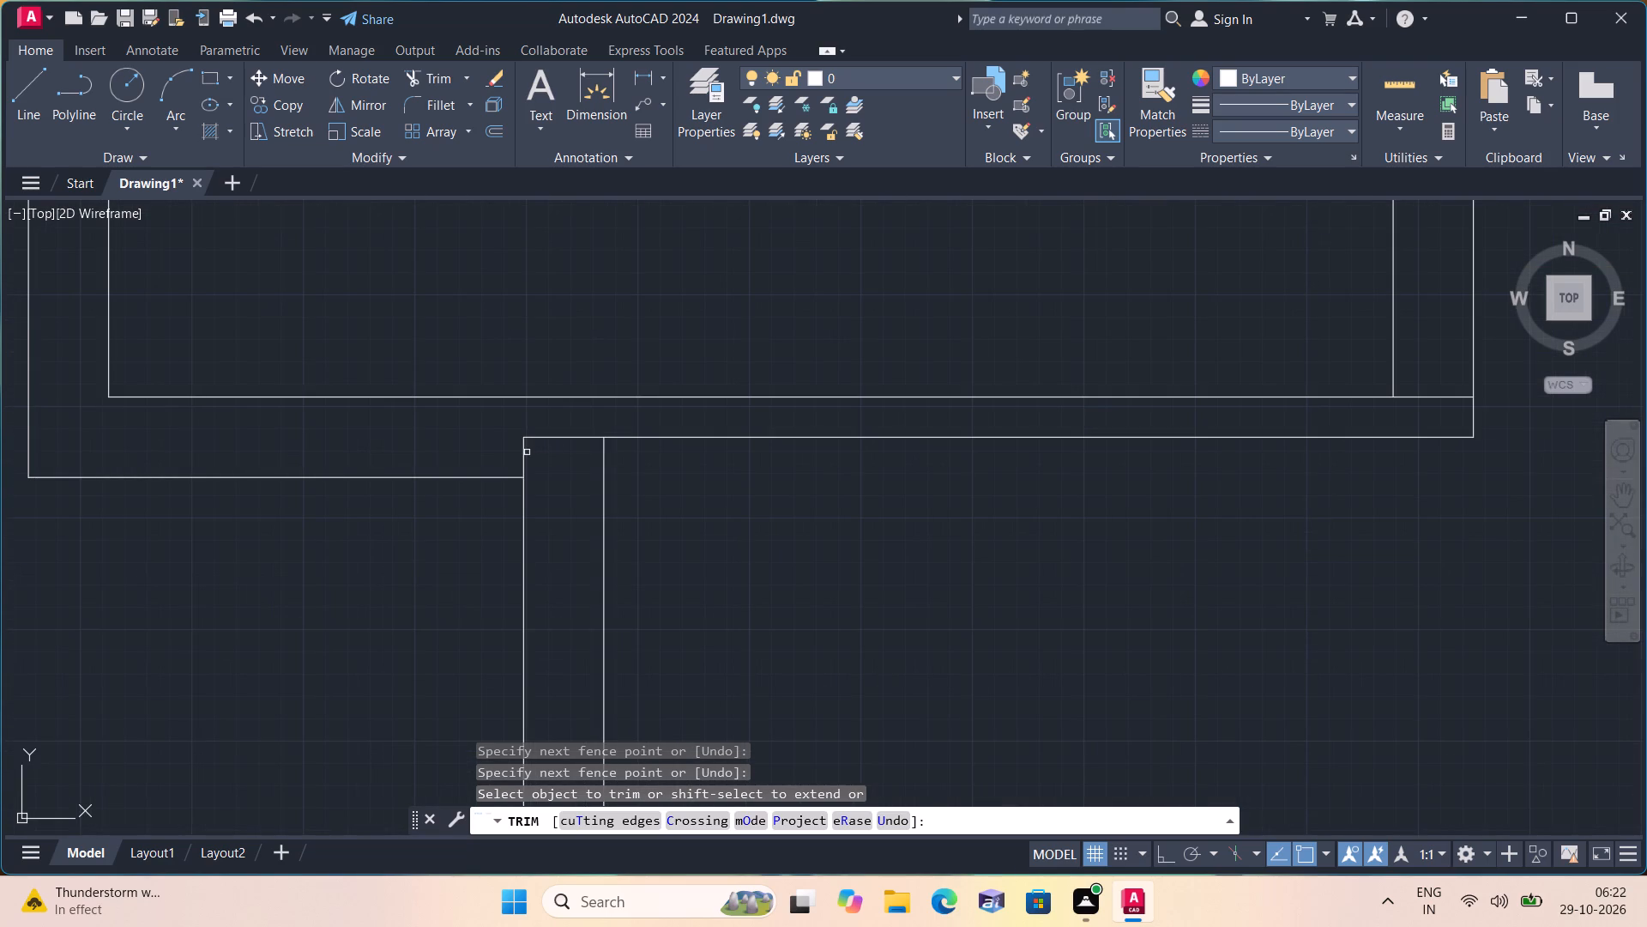
{"action": "left_click", "coordinate": [523, 453]}
{"action": "left_click", "coordinate": [550, 433]}
{"action": "left_click", "coordinate": [580, 487]}
Trim the inner wall lines at the middle bay's bottom-left corner, including the left wall's inner line below the bay's bottom wall.
{"action": "scroll", "coordinate": [576, 482], "scroll_direction": "down", "scroll_amount": 2}
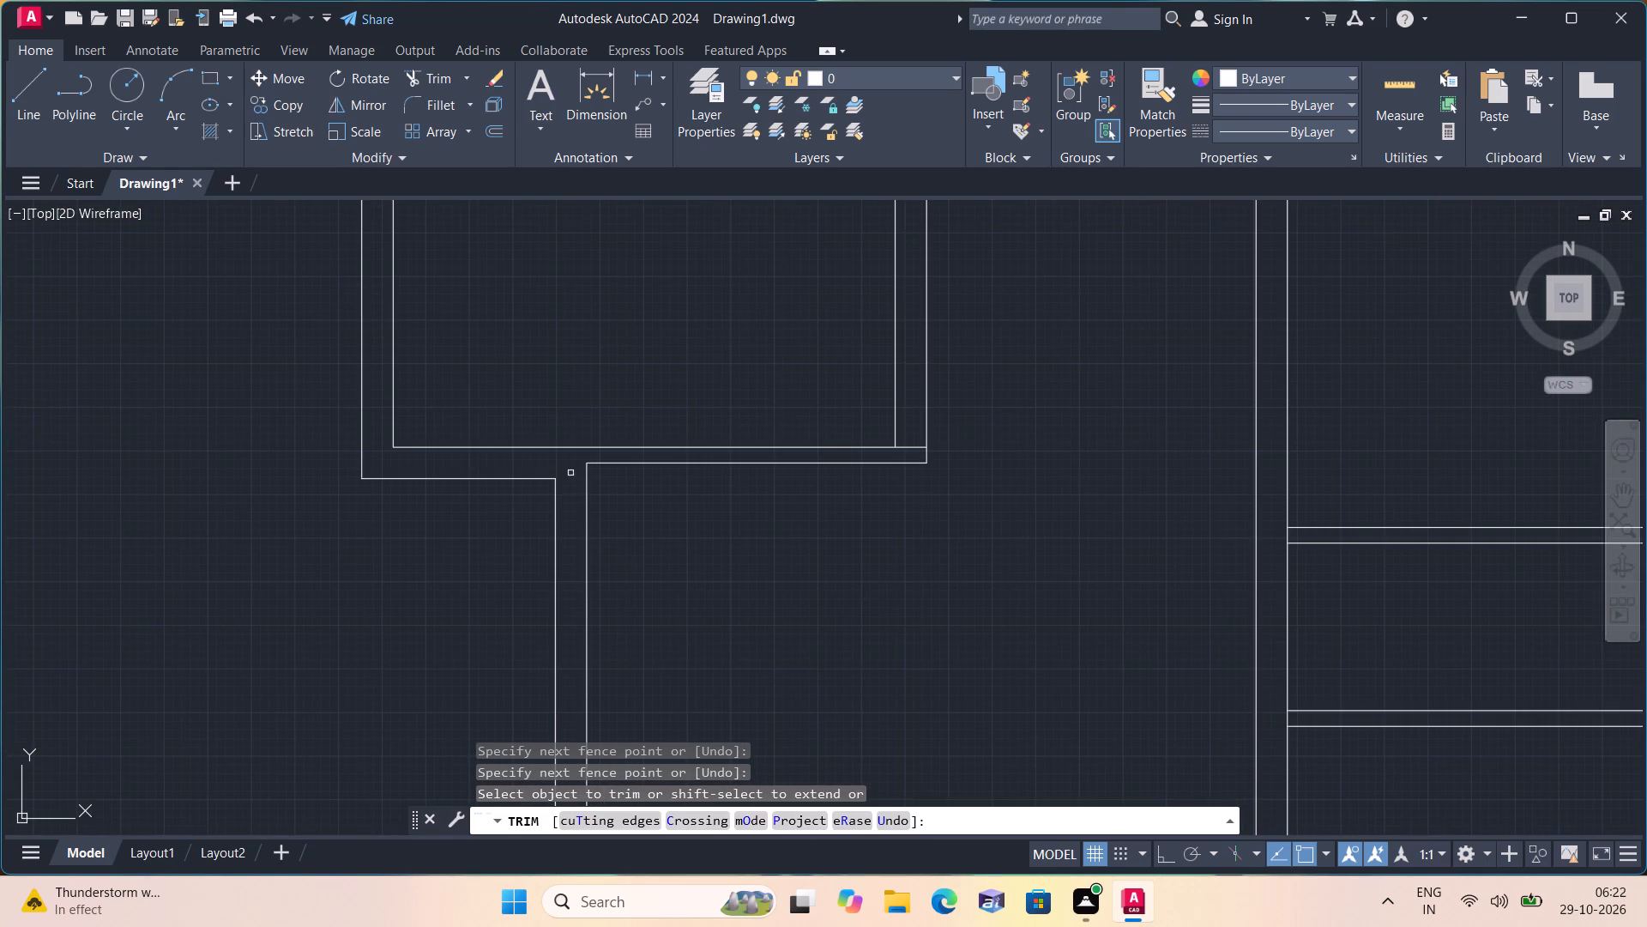
{"action": "scroll", "coordinate": [939, 584], "scroll_direction": "down", "scroll_amount": 1}
{"action": "middle_click_drag", "start_coordinate": [938, 585], "coordinate": [838, 437]}
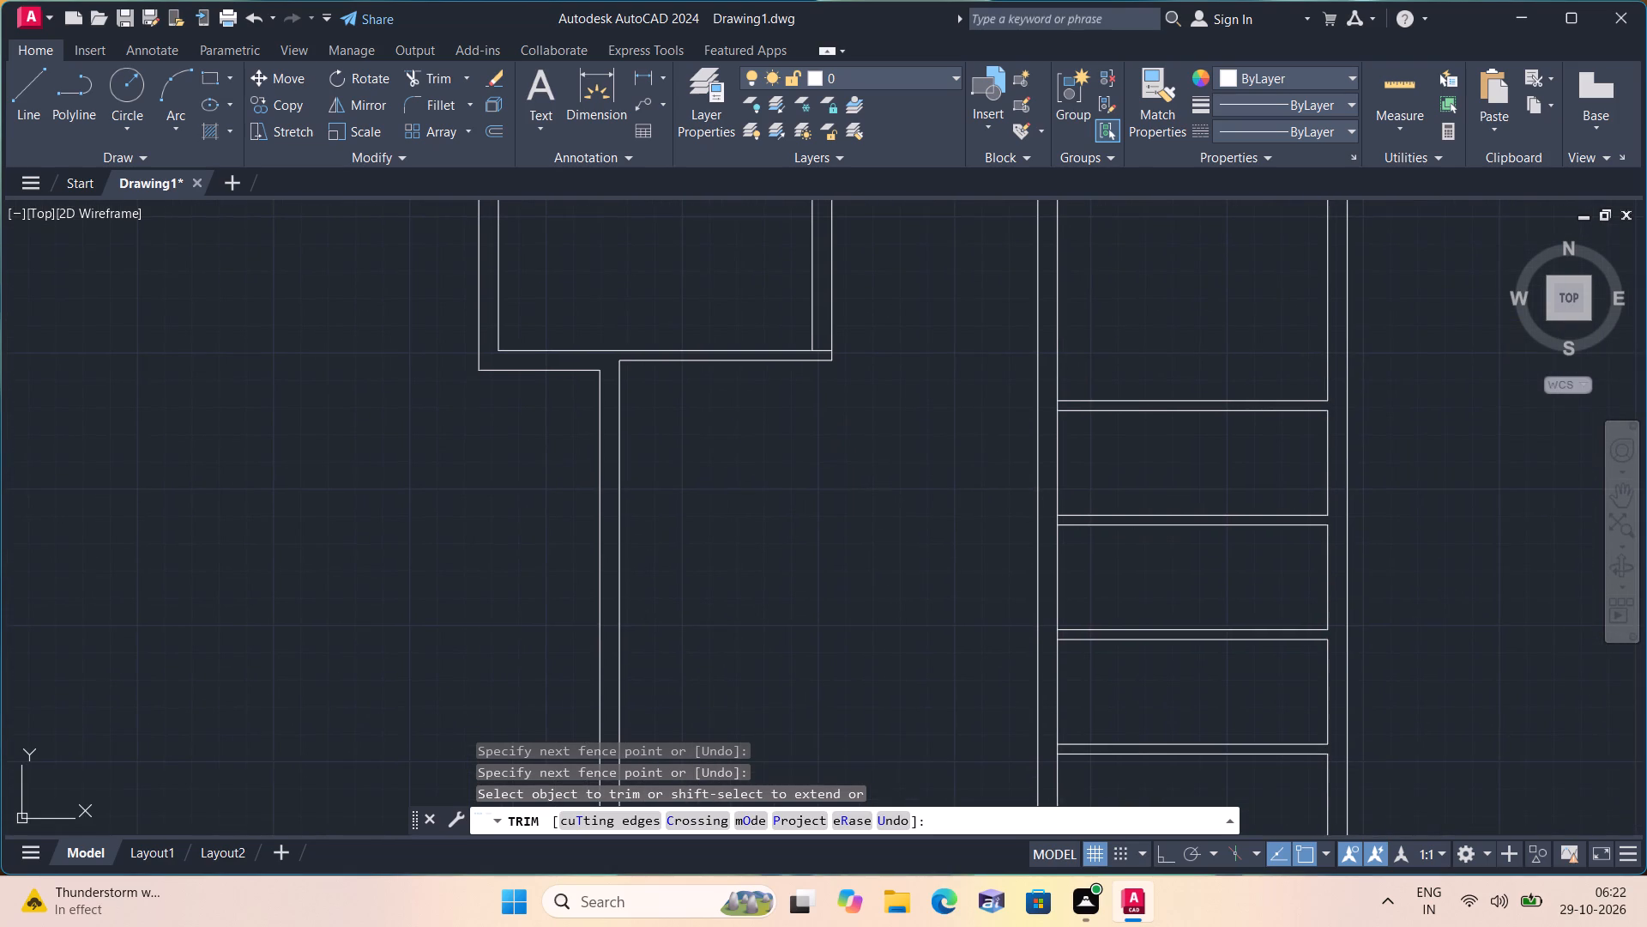
{"action": "scroll", "coordinate": [855, 550], "scroll_direction": "down", "scroll_amount": 1}
{"action": "middle_click_drag", "start_coordinate": [848, 544], "coordinate": [808, 333]}
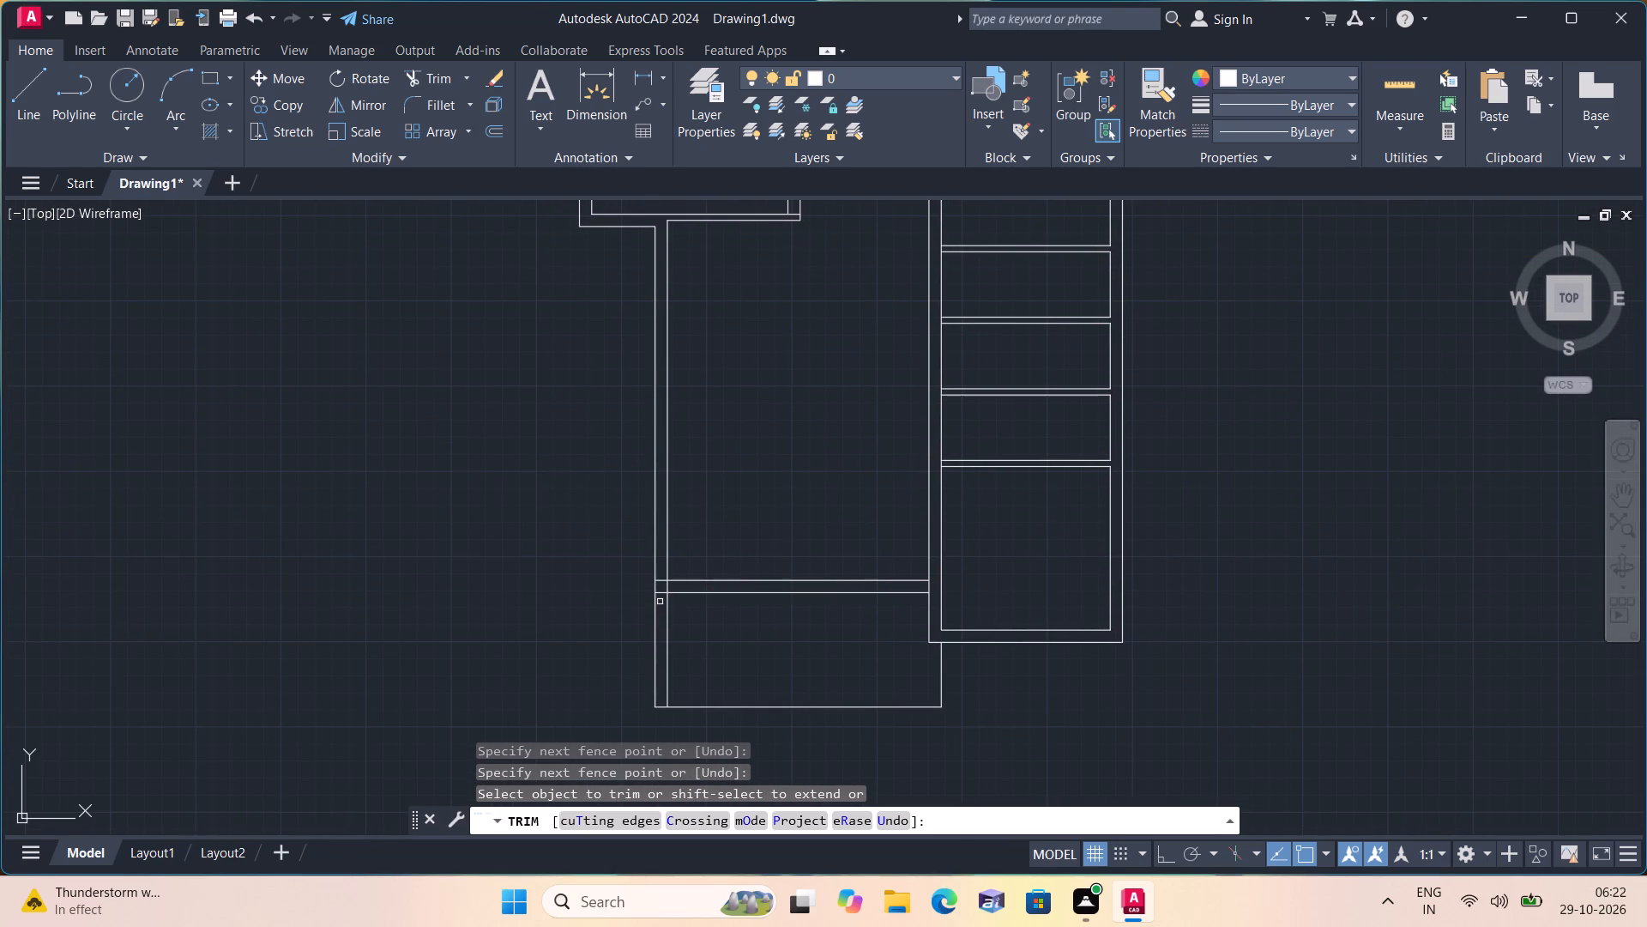
{"action": "scroll", "coordinate": [660, 600], "scroll_direction": "up", "scroll_amount": 3}
{"action": "left_click_drag", "start_coordinate": [665, 533], "coordinate": [665, 562]}
{"action": "left_click", "coordinate": [692, 568]}
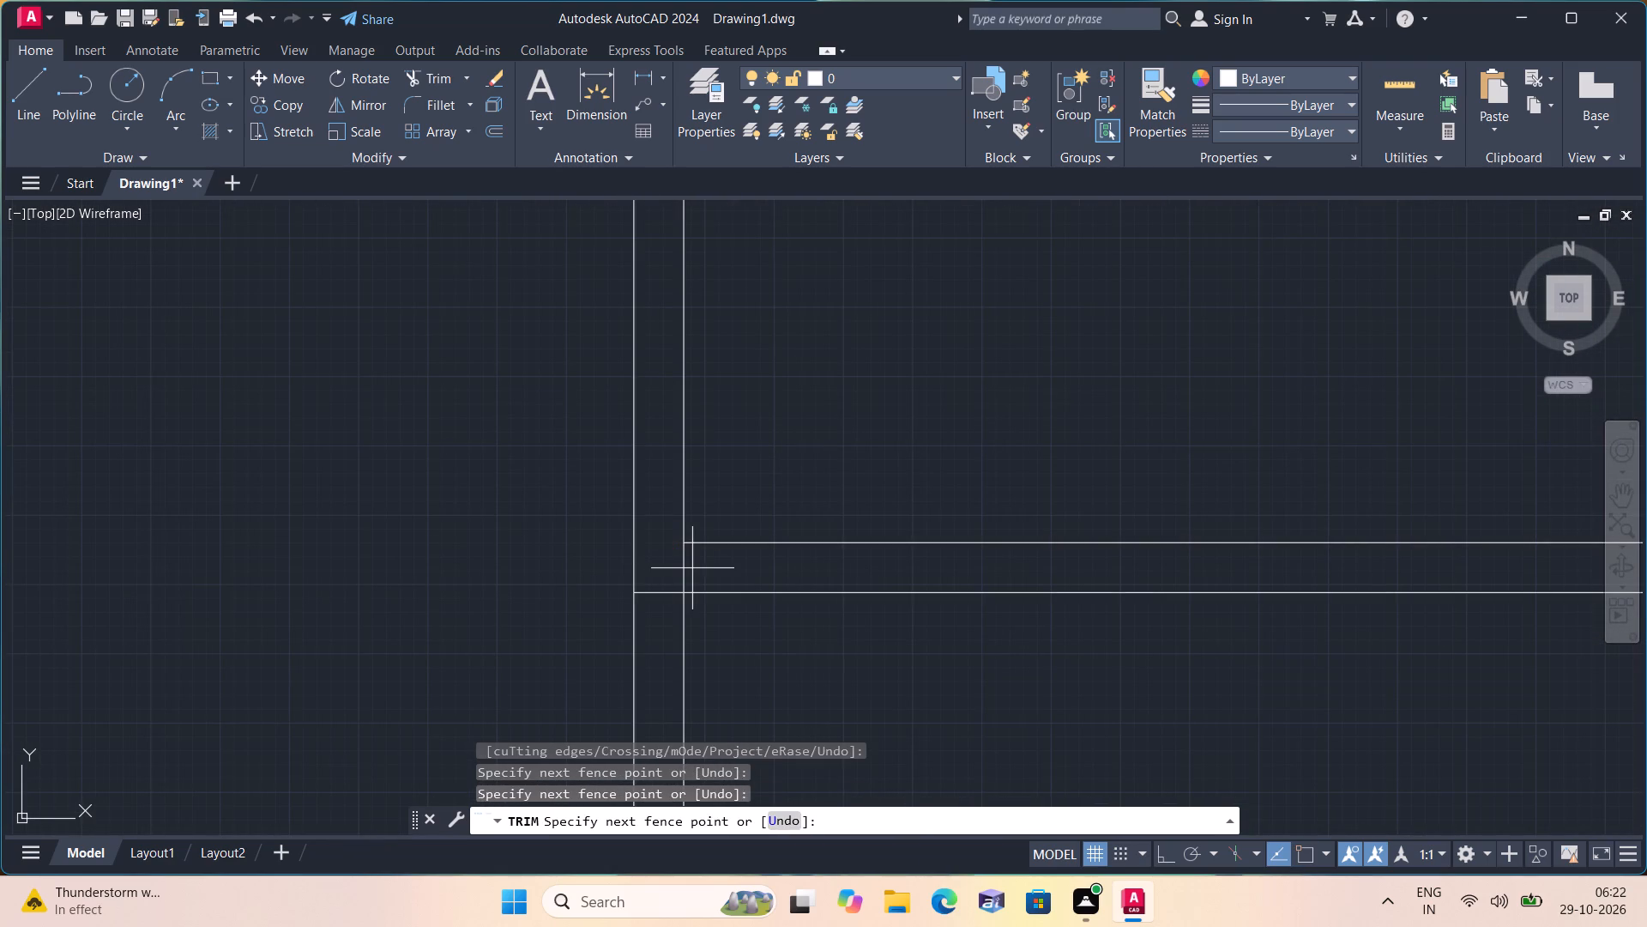
{"action": "left_click", "coordinate": [661, 570]}
{"action": "scroll", "coordinate": [661, 570], "scroll_direction": "down", "scroll_amount": 3}
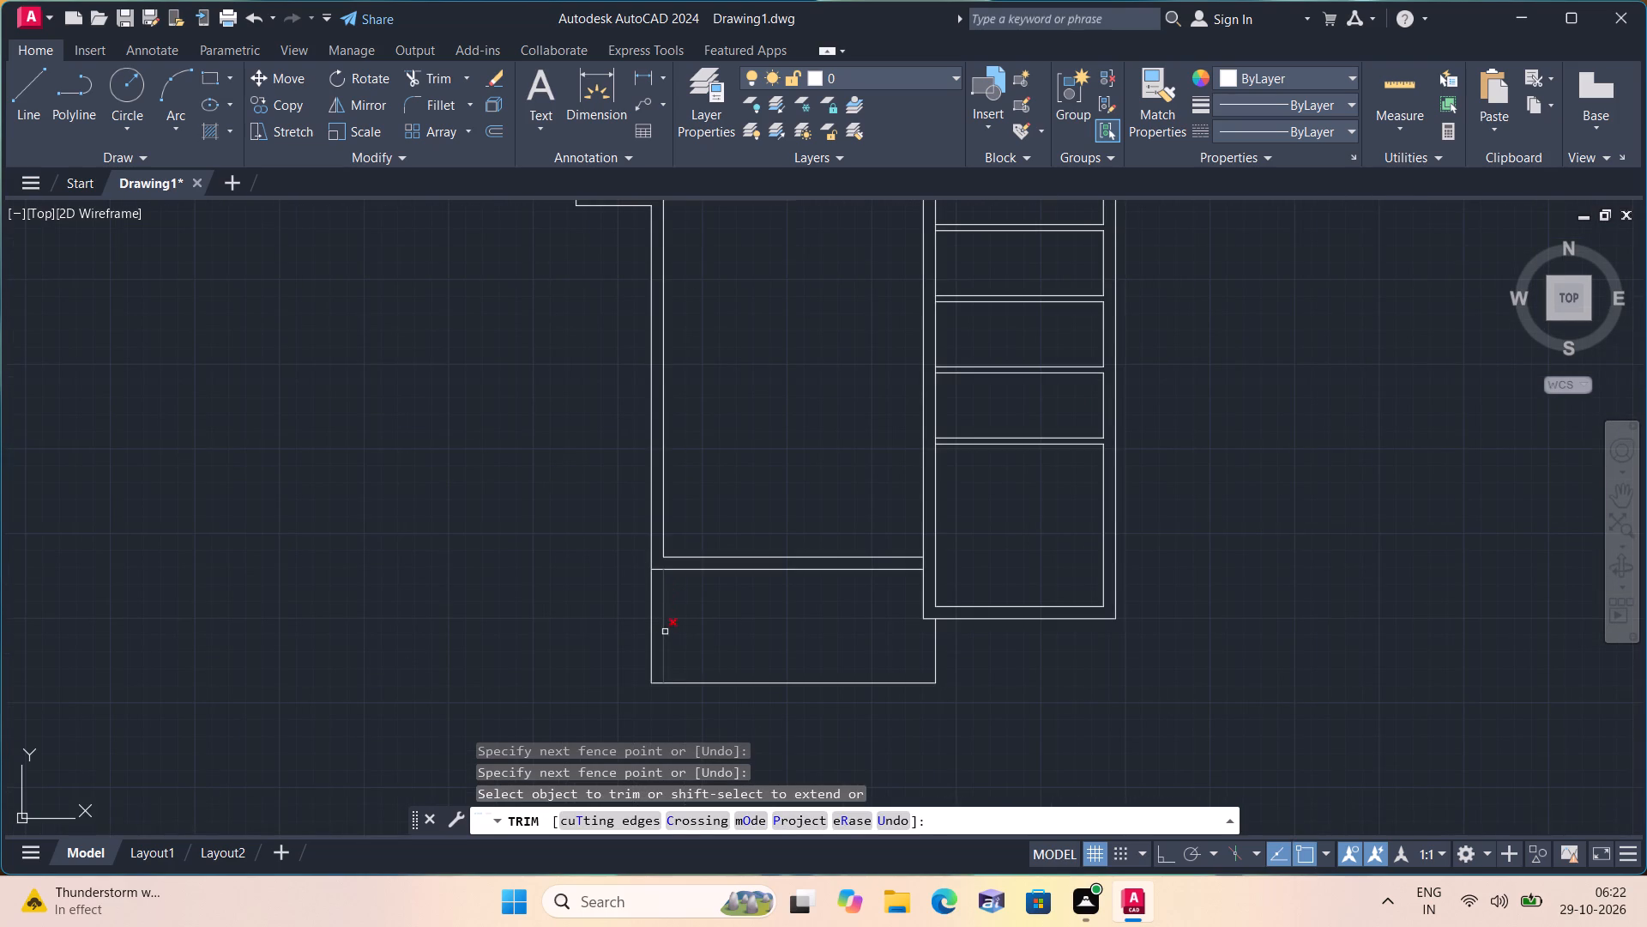
{"action": "left_click", "coordinate": [661, 621]}
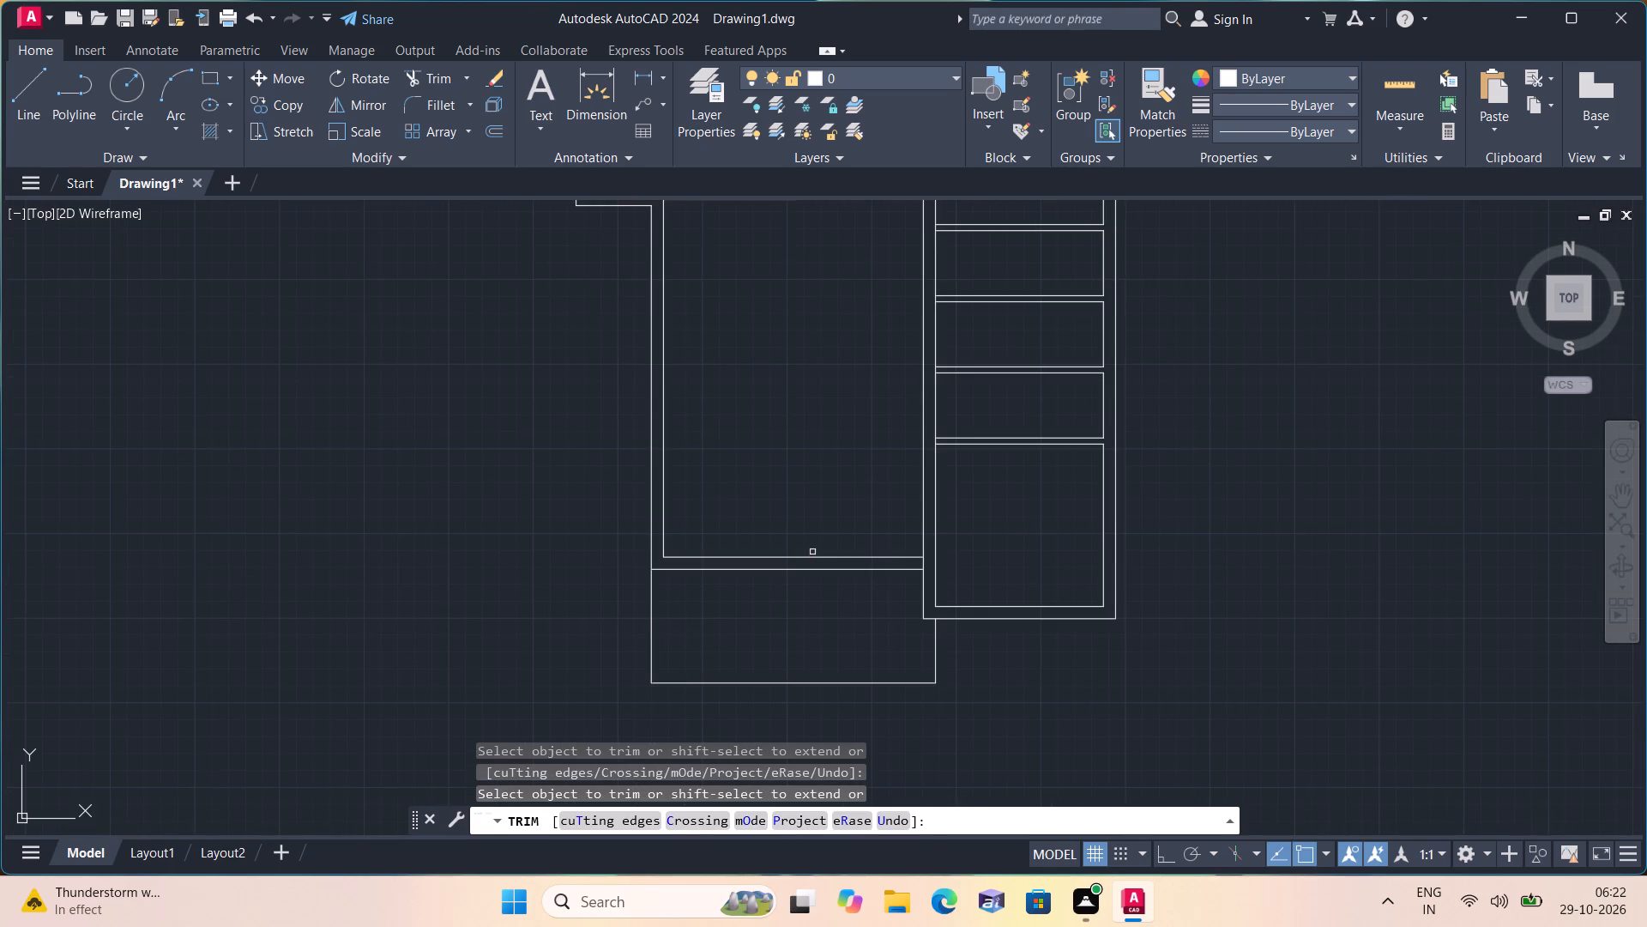
Trim the main top wall line where it crosses the left and right walls of the top projection.
{"action": "middle_click_drag", "start_coordinate": [798, 396], "coordinate": [574, 708]}
{"action": "scroll", "coordinate": [718, 488], "scroll_direction": "down", "scroll_amount": 1}
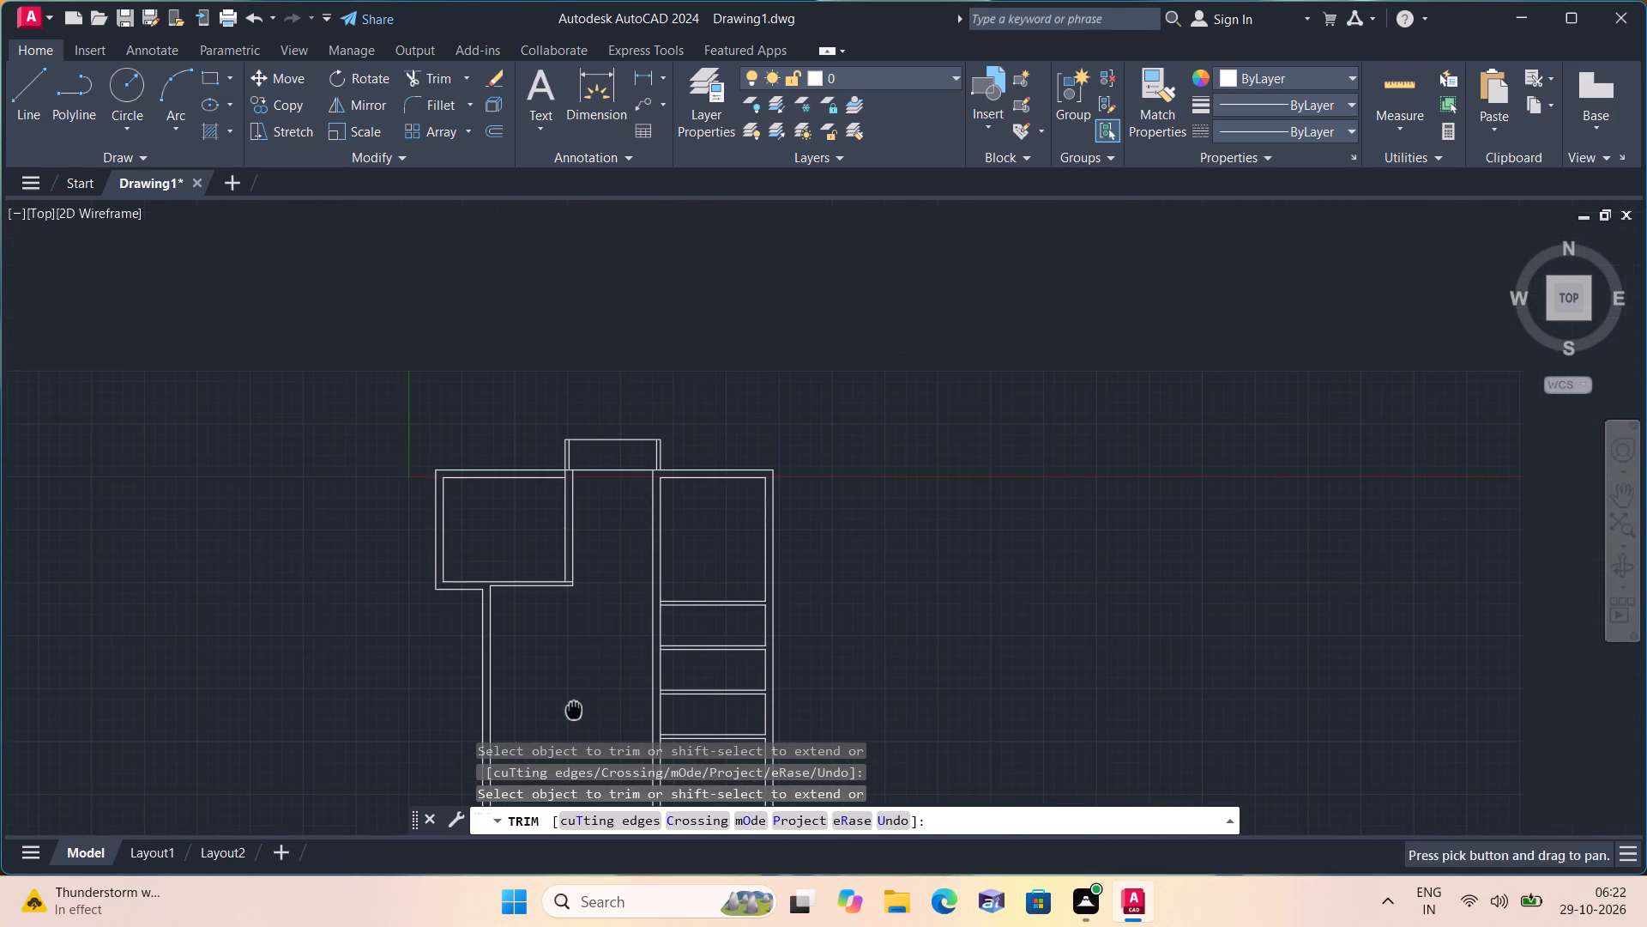
{"action": "scroll", "coordinate": [603, 500], "scroll_direction": "up", "scroll_amount": 2}
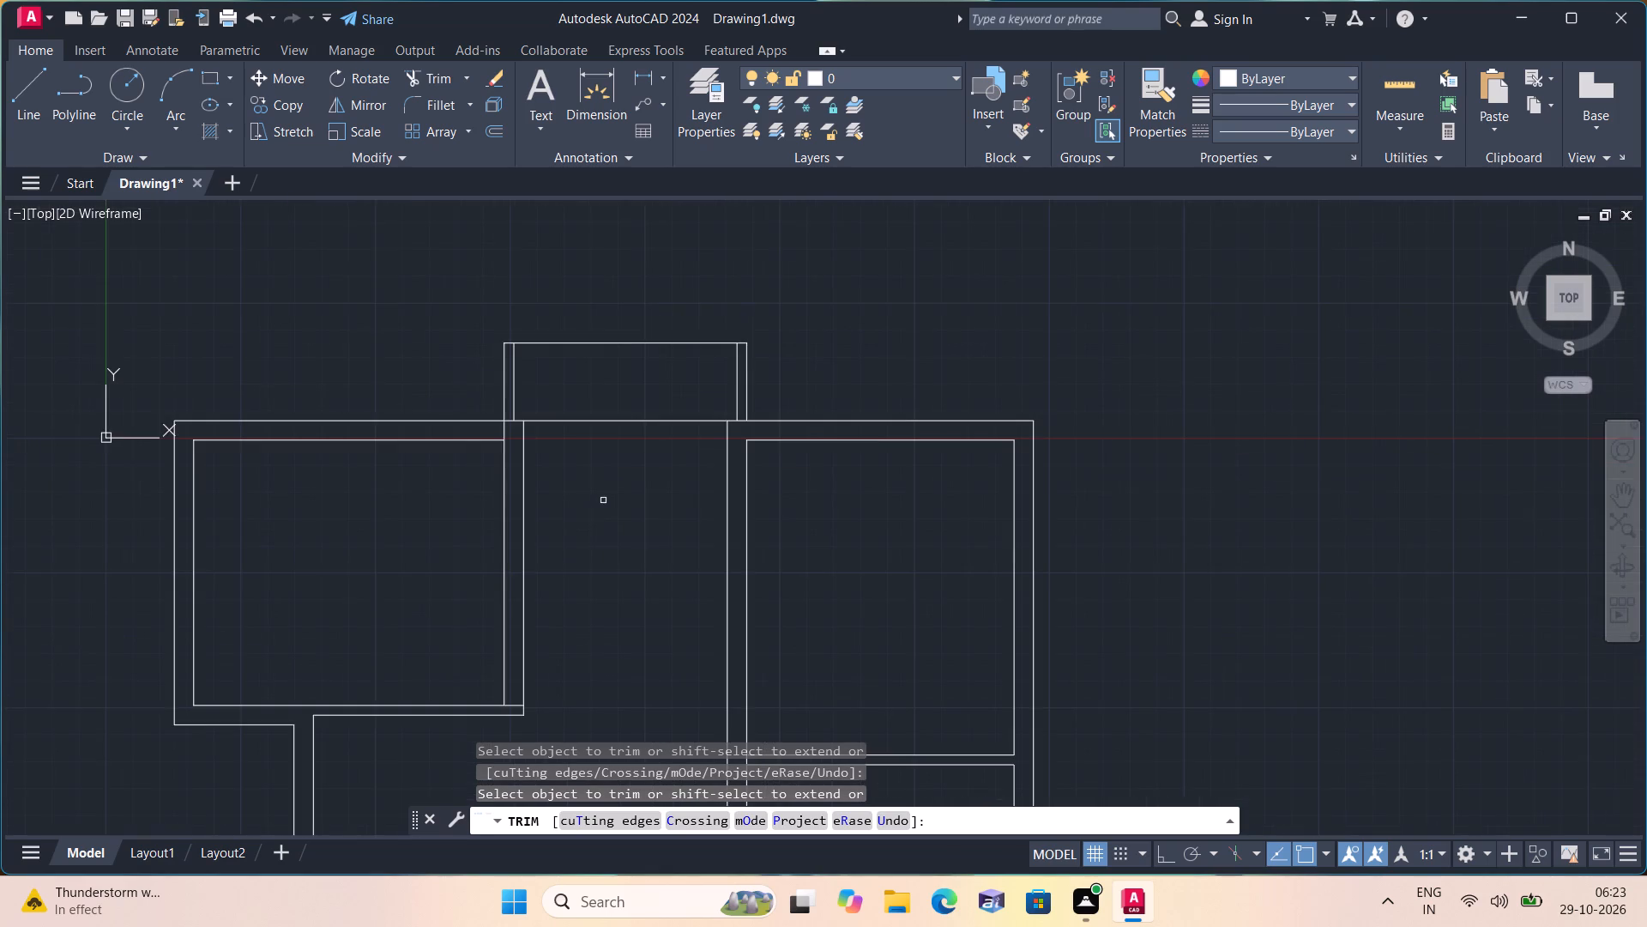
{"action": "scroll", "coordinate": [496, 430], "scroll_direction": "up", "scroll_amount": 2}
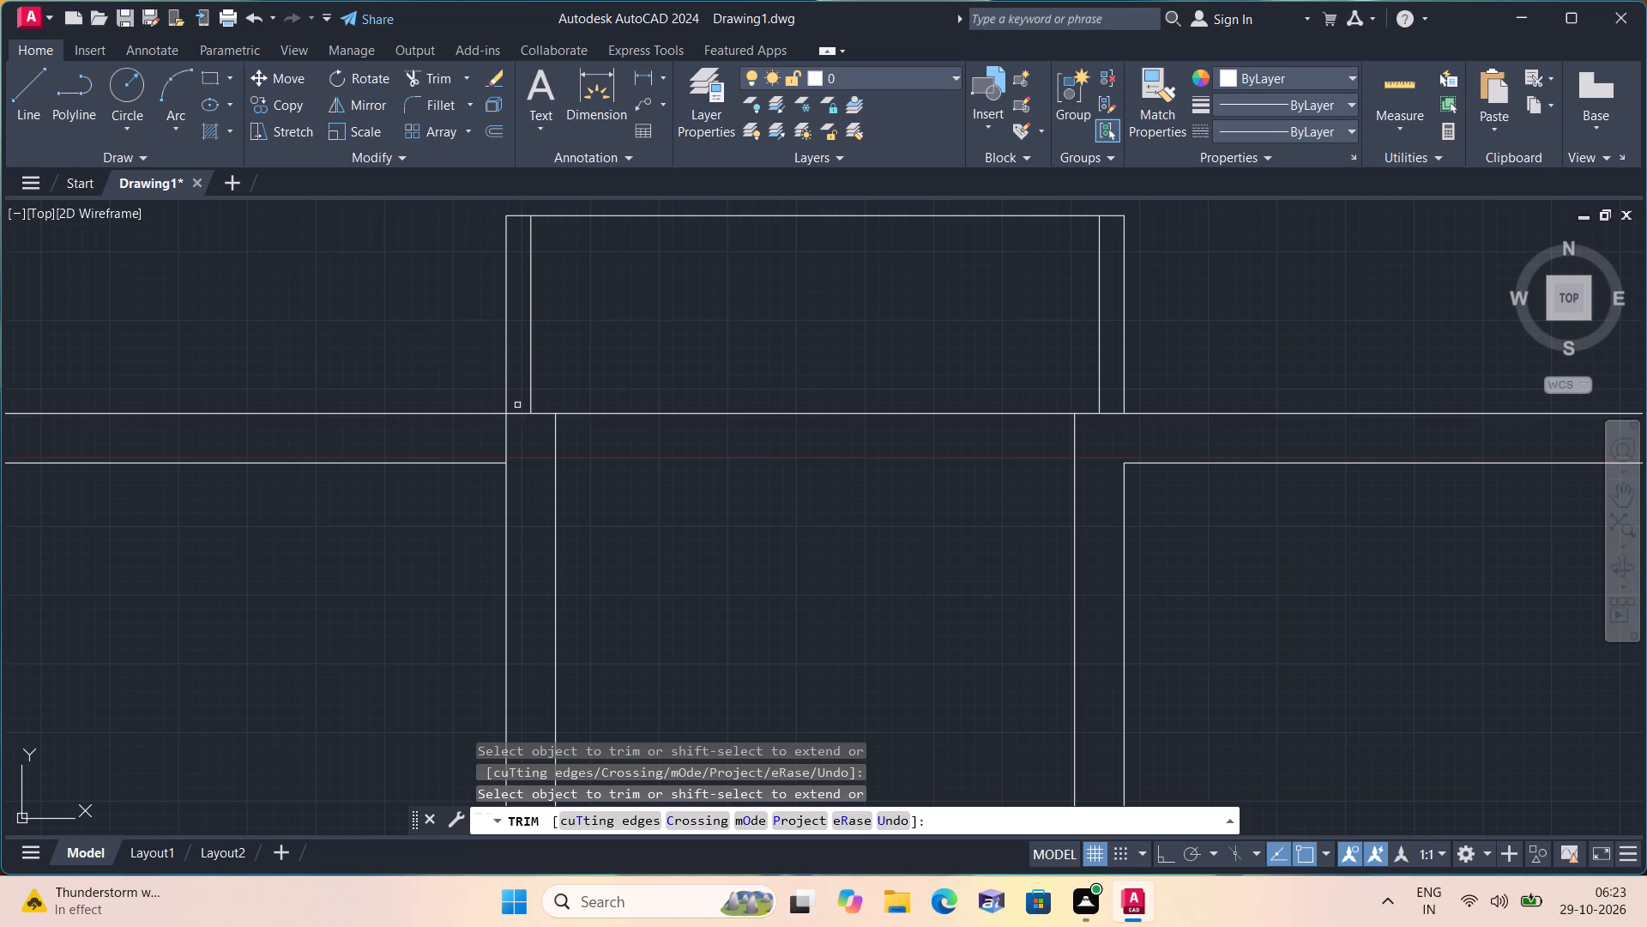
{"action": "left_click", "coordinate": [517, 405]}
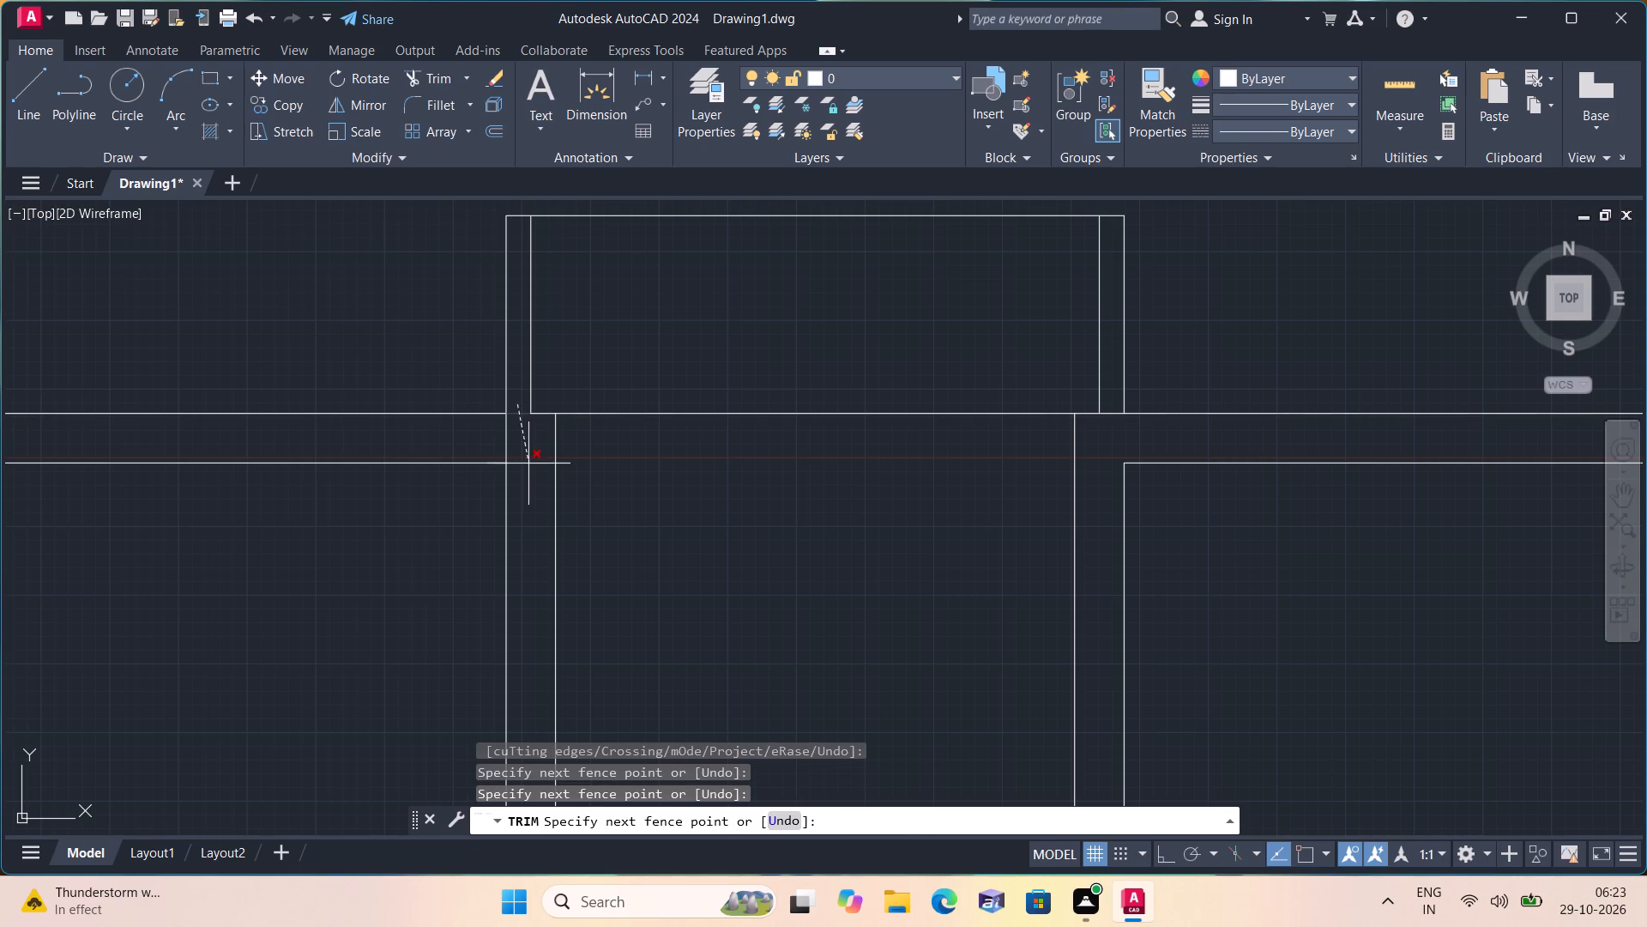
{"action": "left_click", "coordinate": [528, 463]}
{"action": "scroll", "coordinate": [626, 457], "scroll_direction": "down", "scroll_amount": 1}
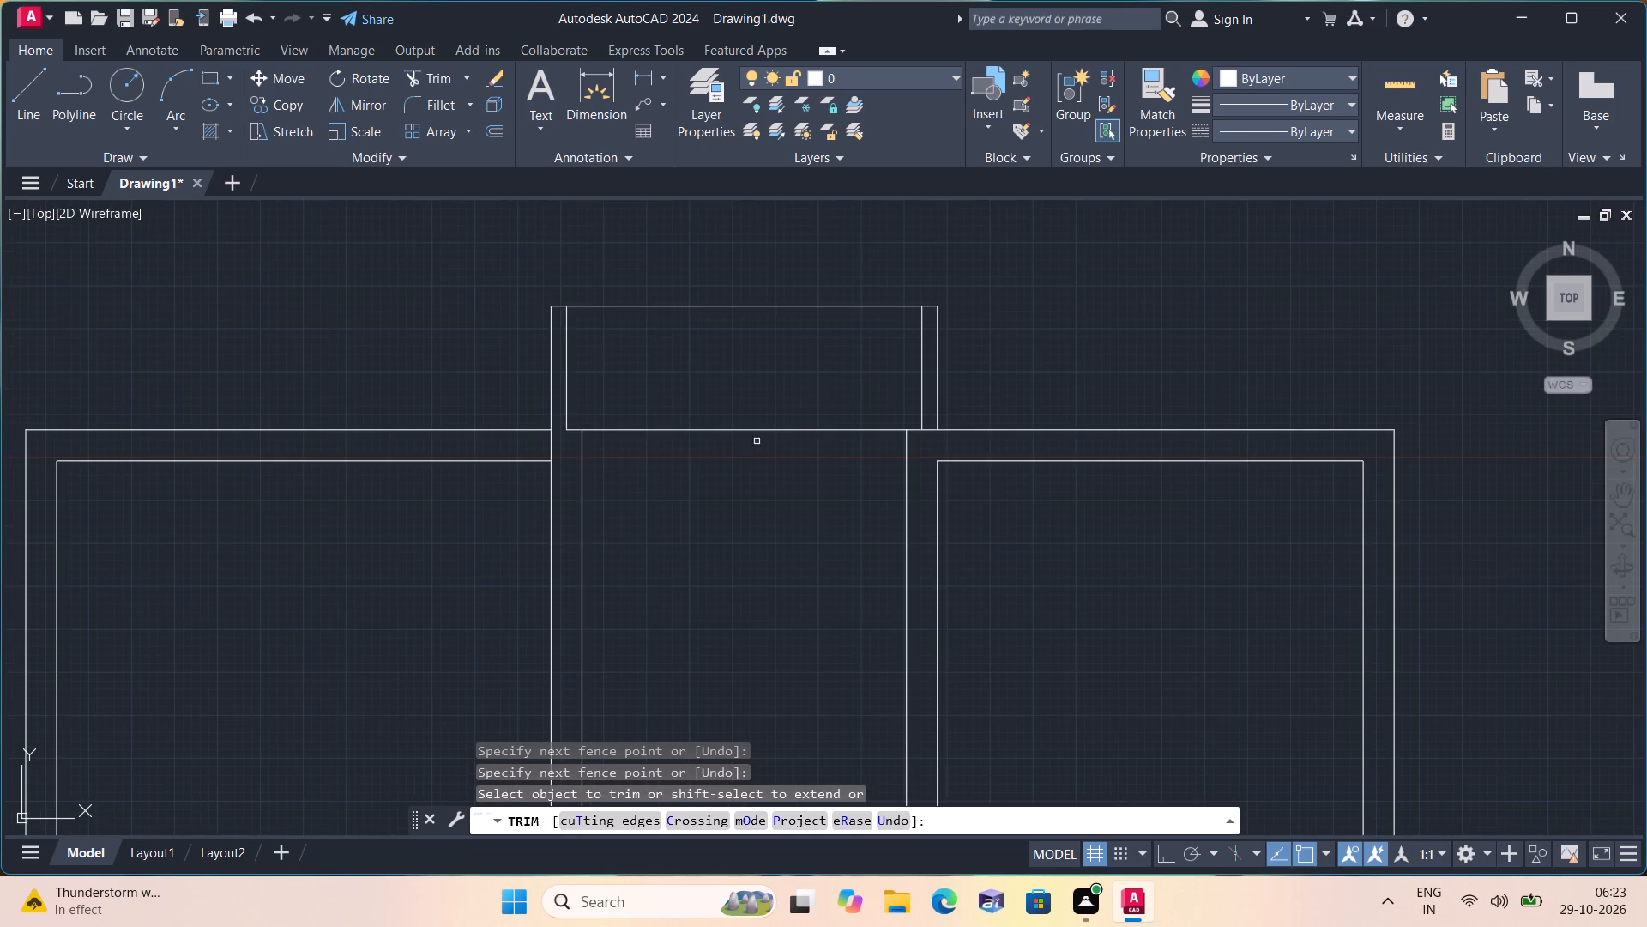
{"action": "scroll", "coordinate": [938, 445], "scroll_direction": "up", "scroll_amount": 1}
{"action": "left_click", "coordinate": [931, 420]}
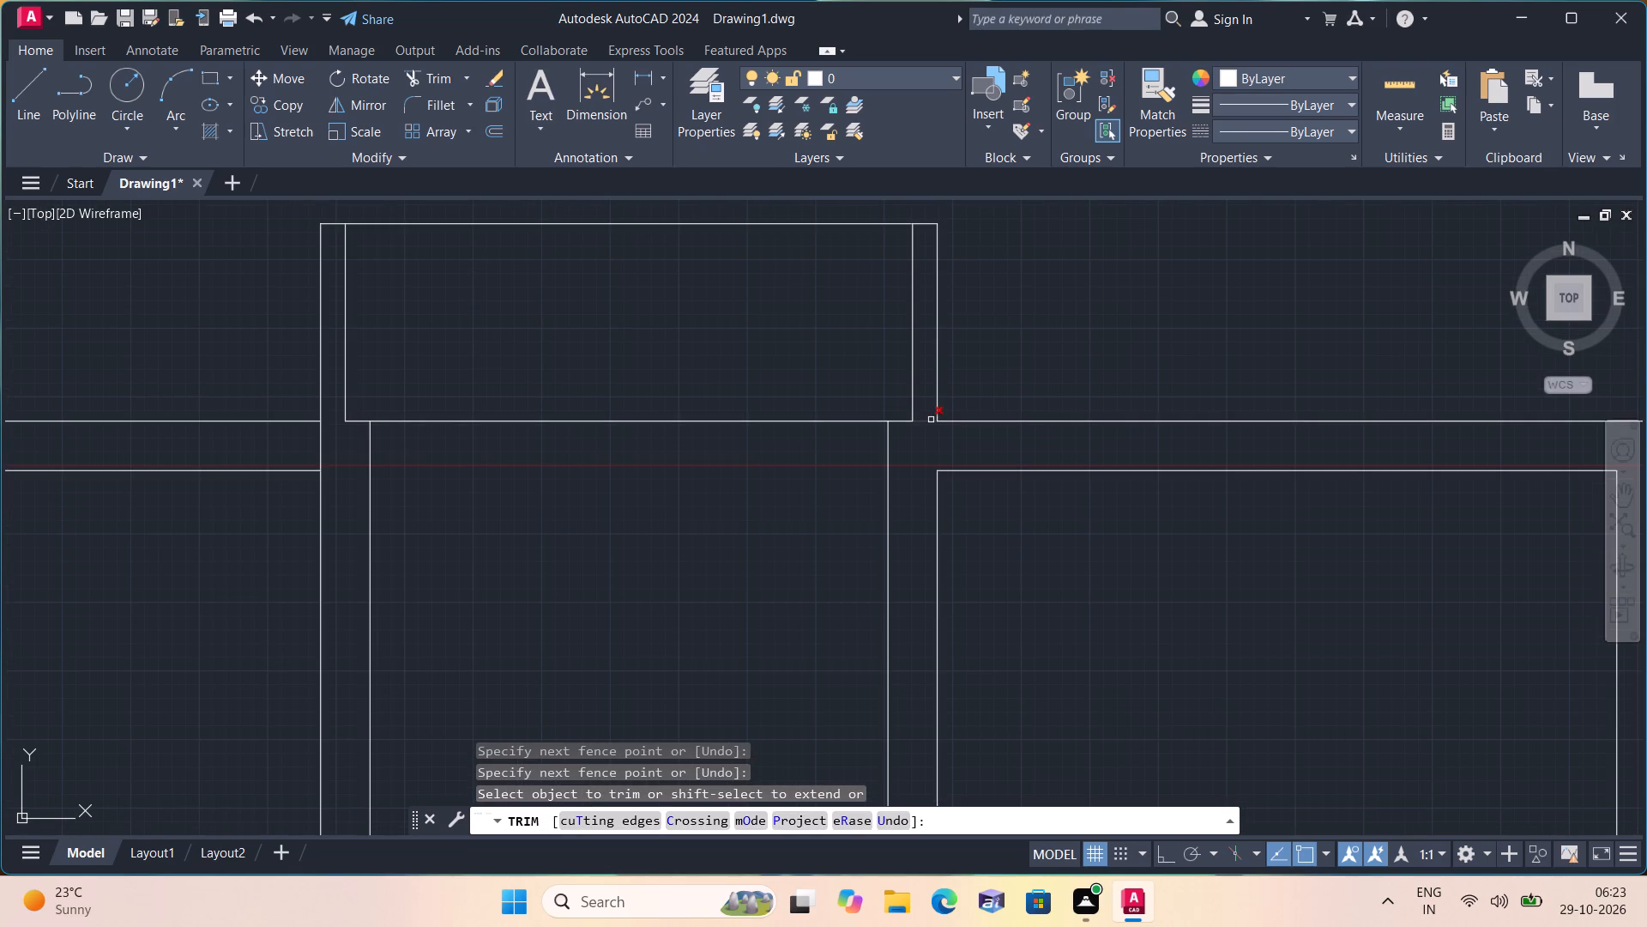
{"action": "scroll", "coordinate": [769, 359], "scroll_direction": "down", "scroll_amount": 1}
{"action": "middle_click_drag", "start_coordinate": [769, 359], "coordinate": [780, 389]}
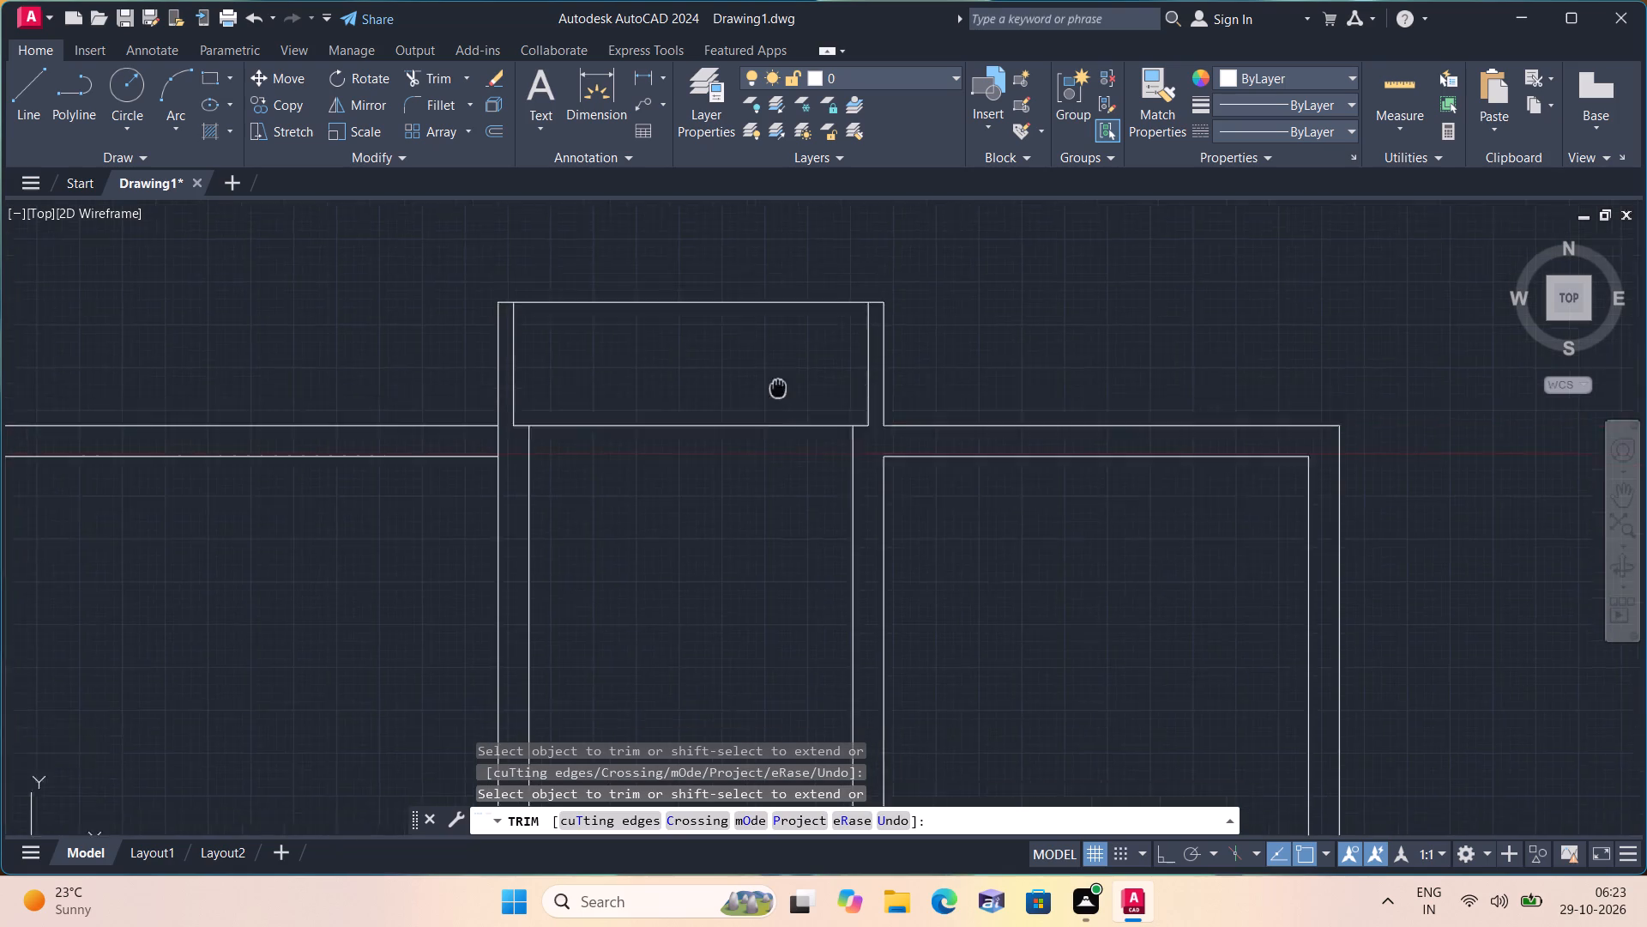
{"action": "middle_click_drag", "start_coordinate": [780, 389], "coordinate": [796, 427]}
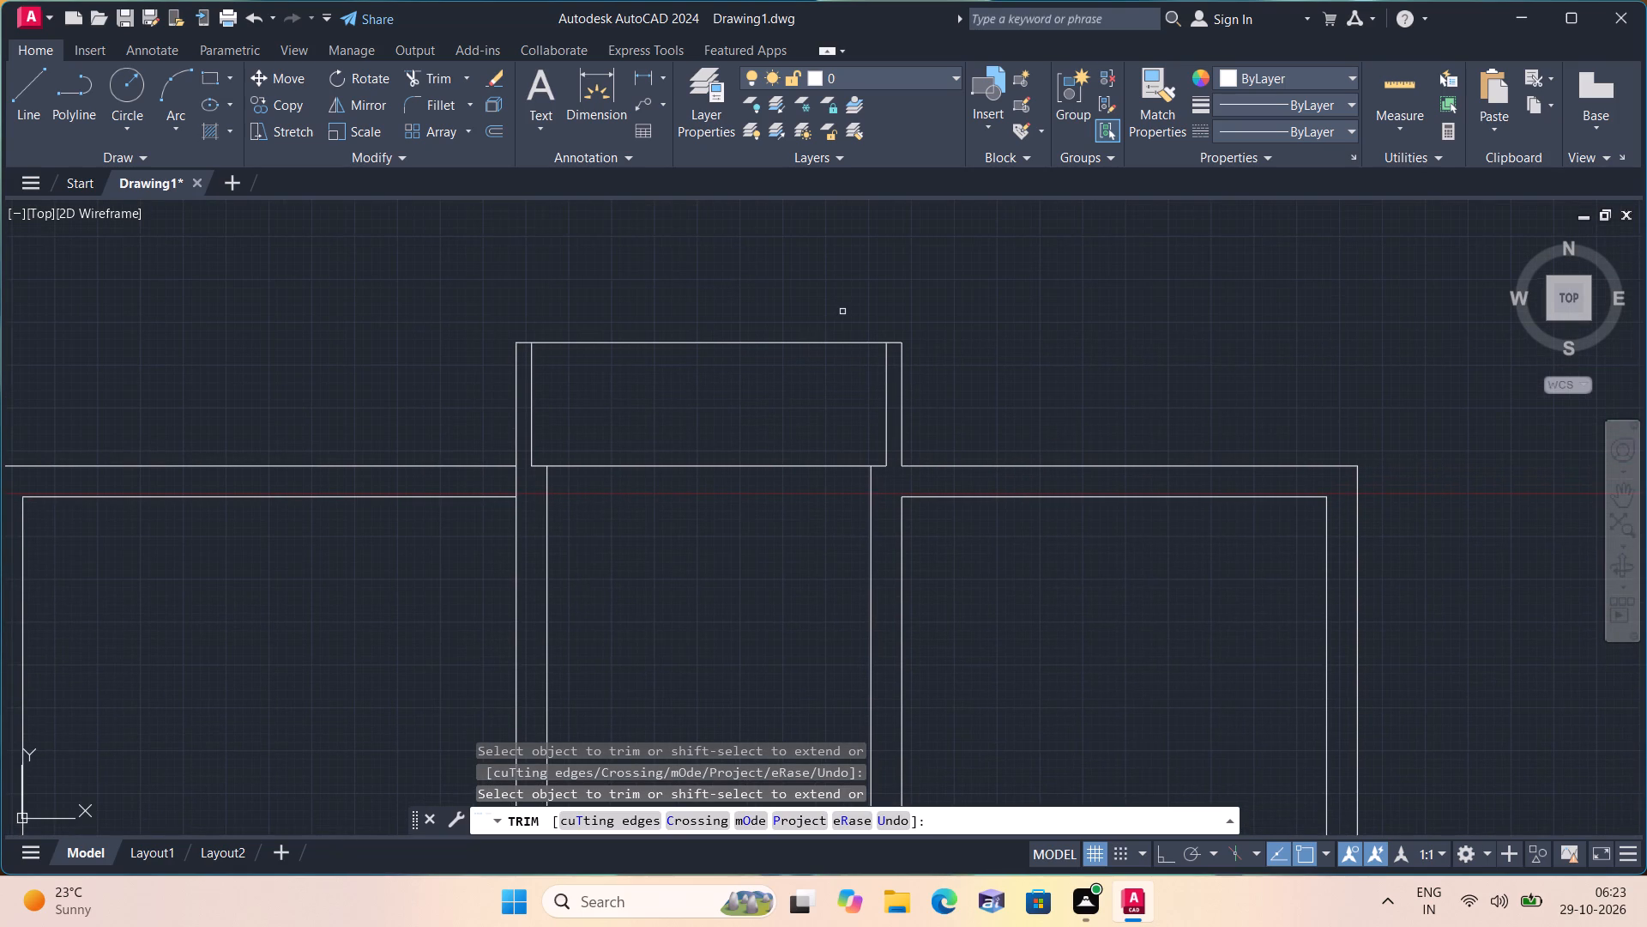
{"action": "key", "text": "space"}
Offset the top projection's upper line outward by 4.5".
{"action": "type", "text": "off"}
{"action": "key", "text": "space"}
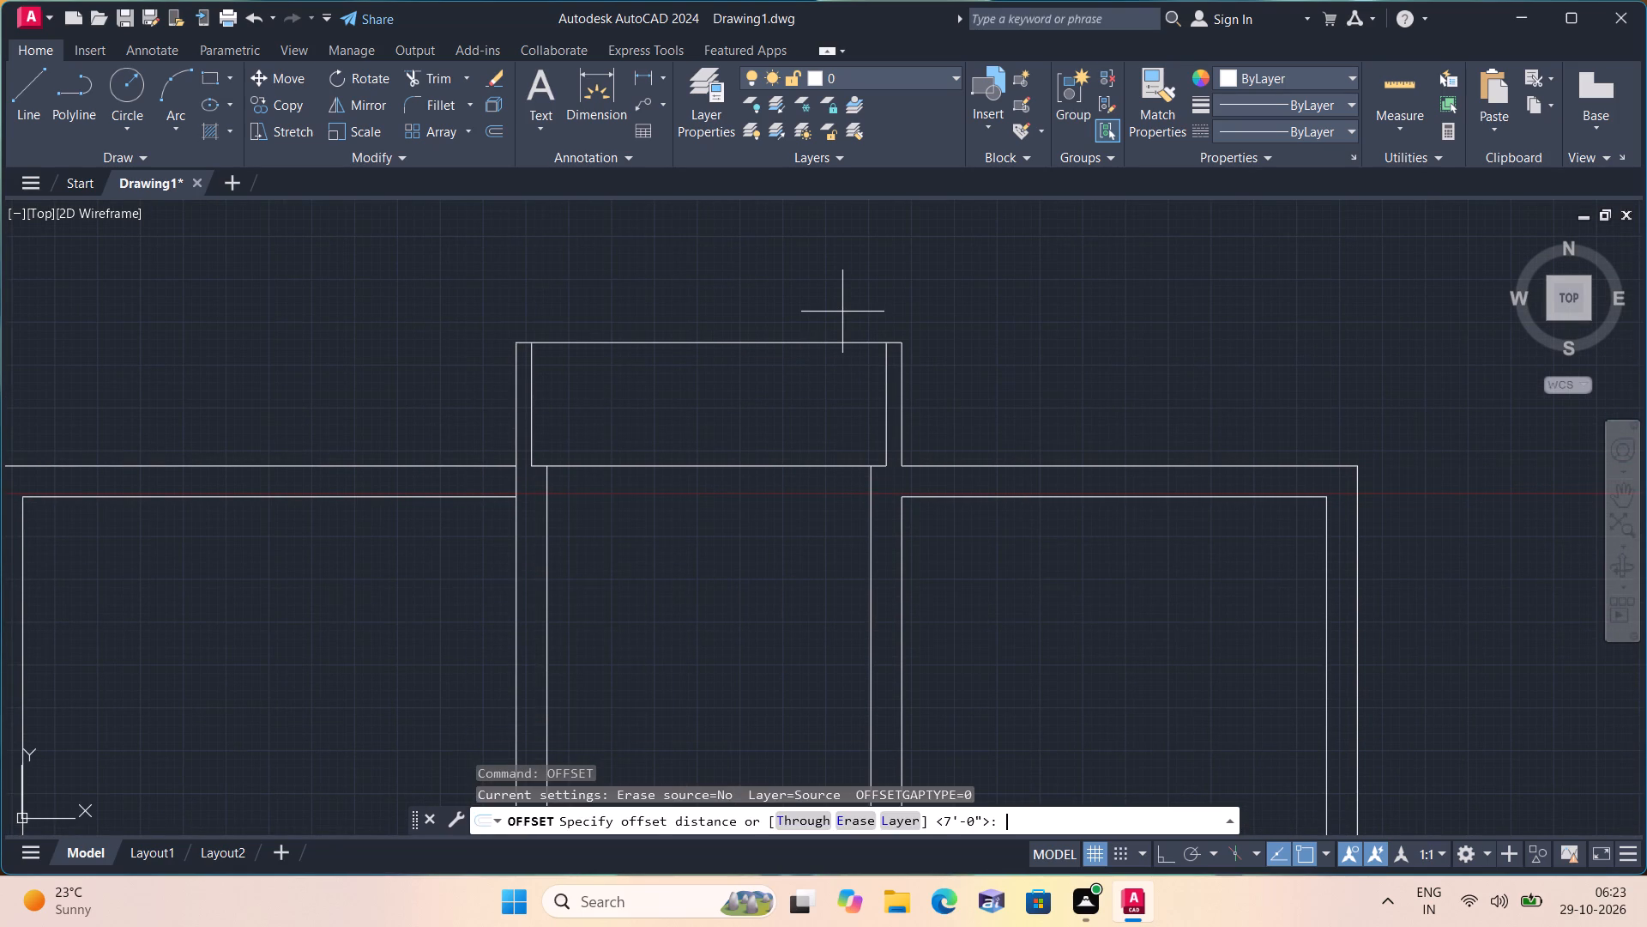
{"action": "type", "text": "4.5\""}
{"action": "key", "text": "space"}
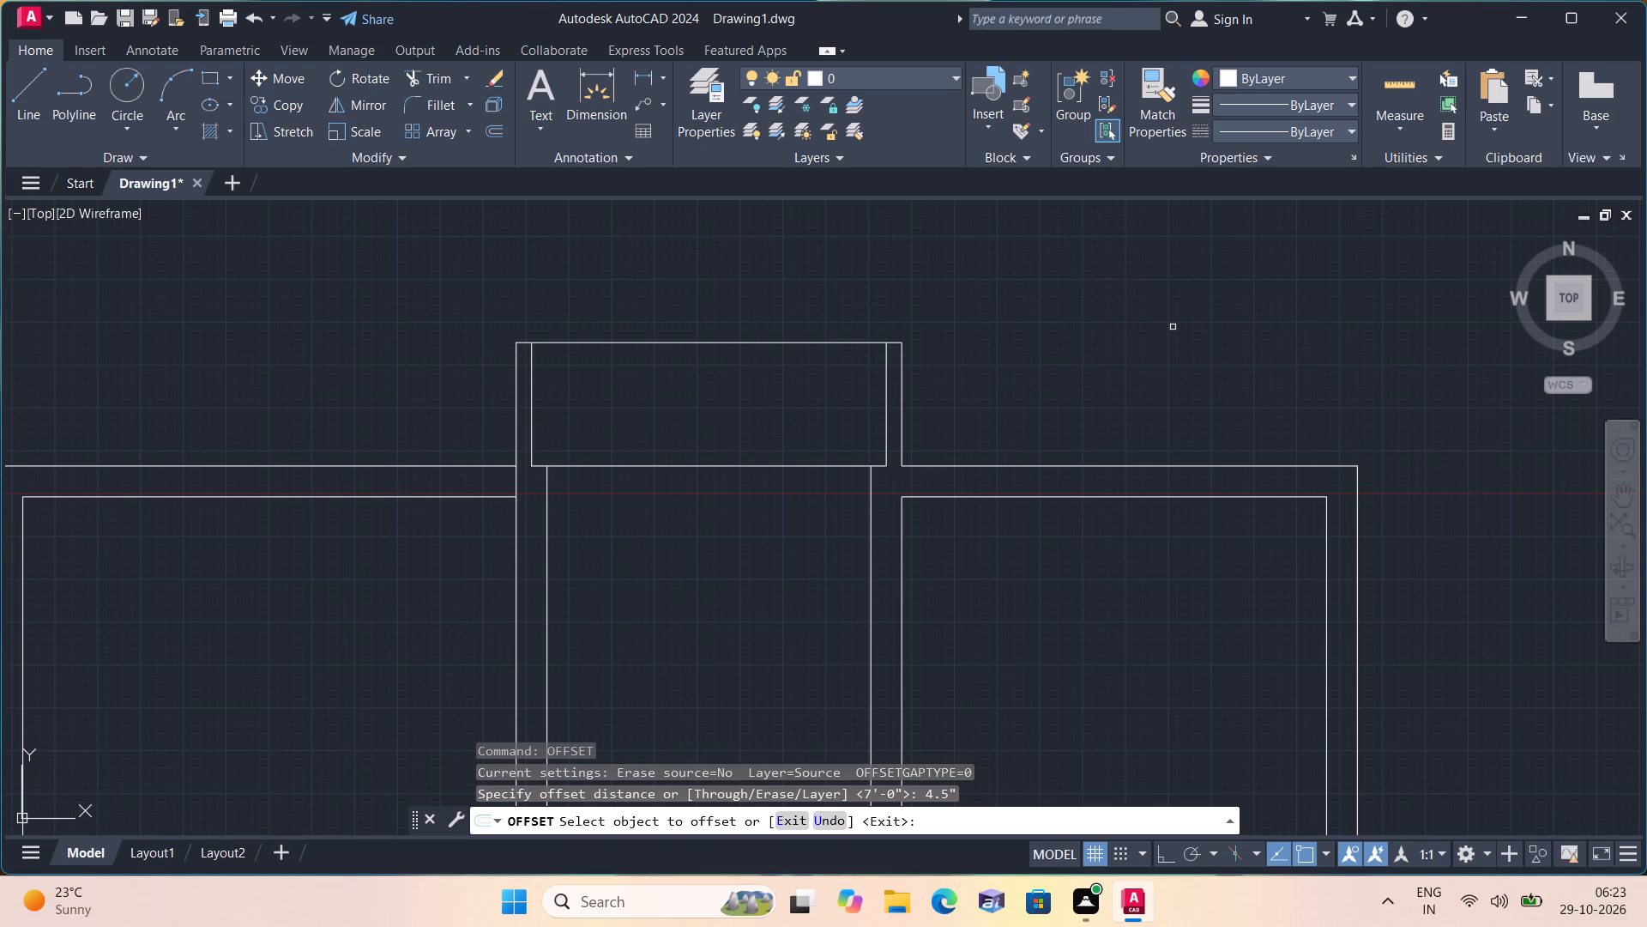
{"action": "left_click", "coordinate": [577, 341]}
{"action": "left_click", "coordinate": [584, 296]}
{"action": "key", "text": "space"}
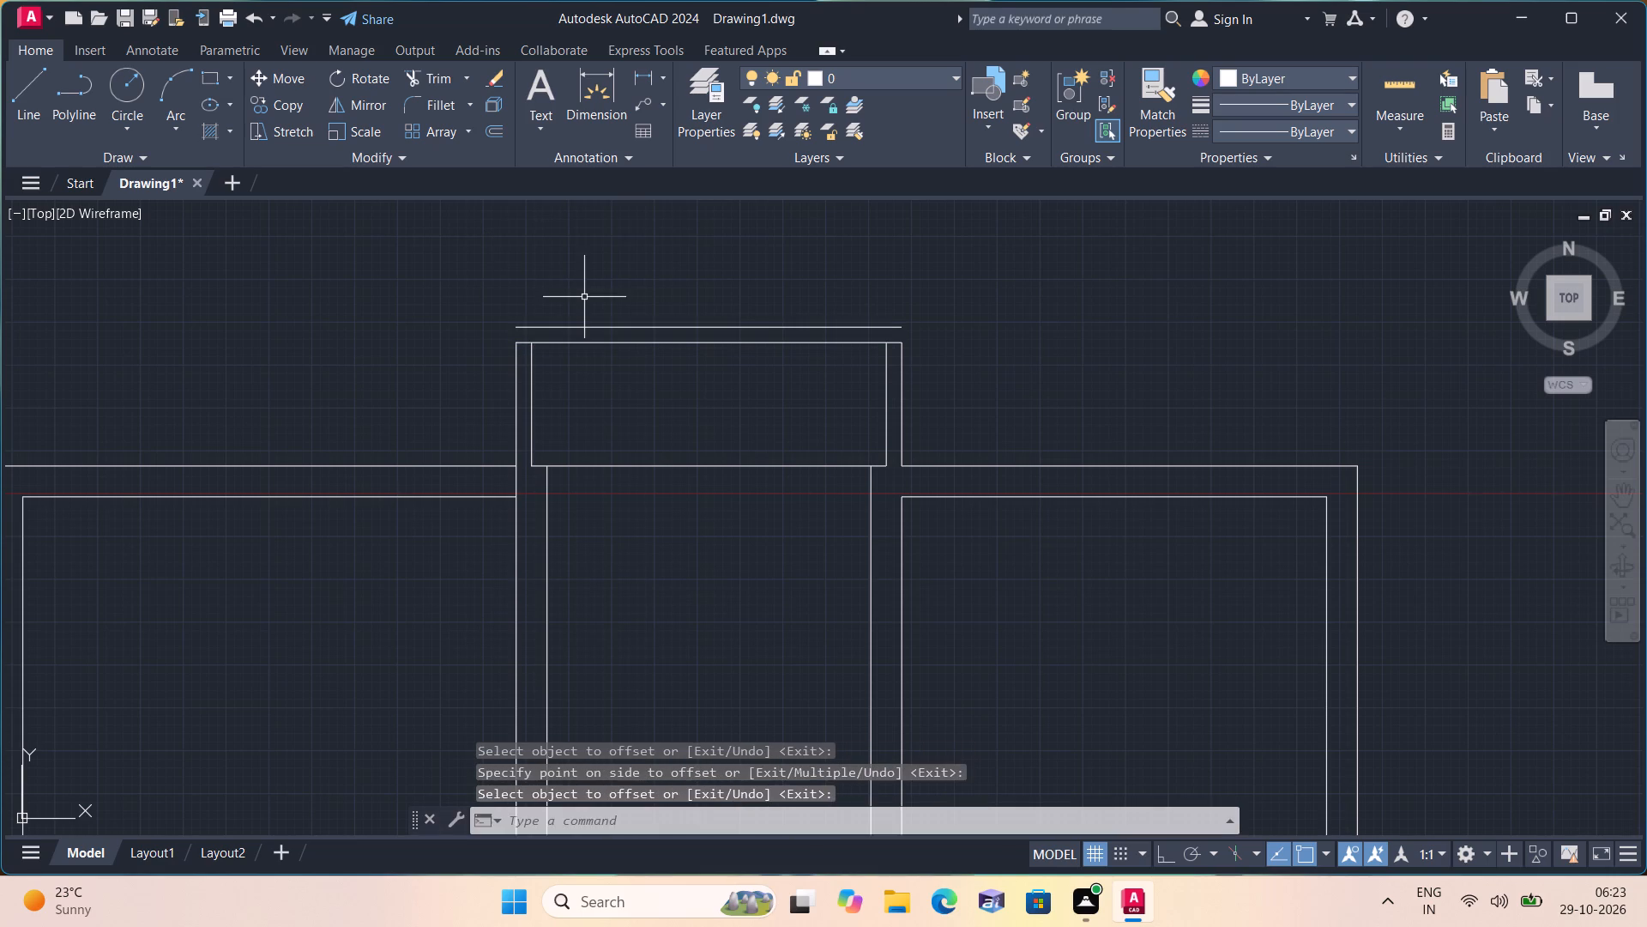
Extend the top projection's left and right outer lines up to the new outer top line.
{"action": "type", "text": "exte"}
{"action": "key", "text": "space"}
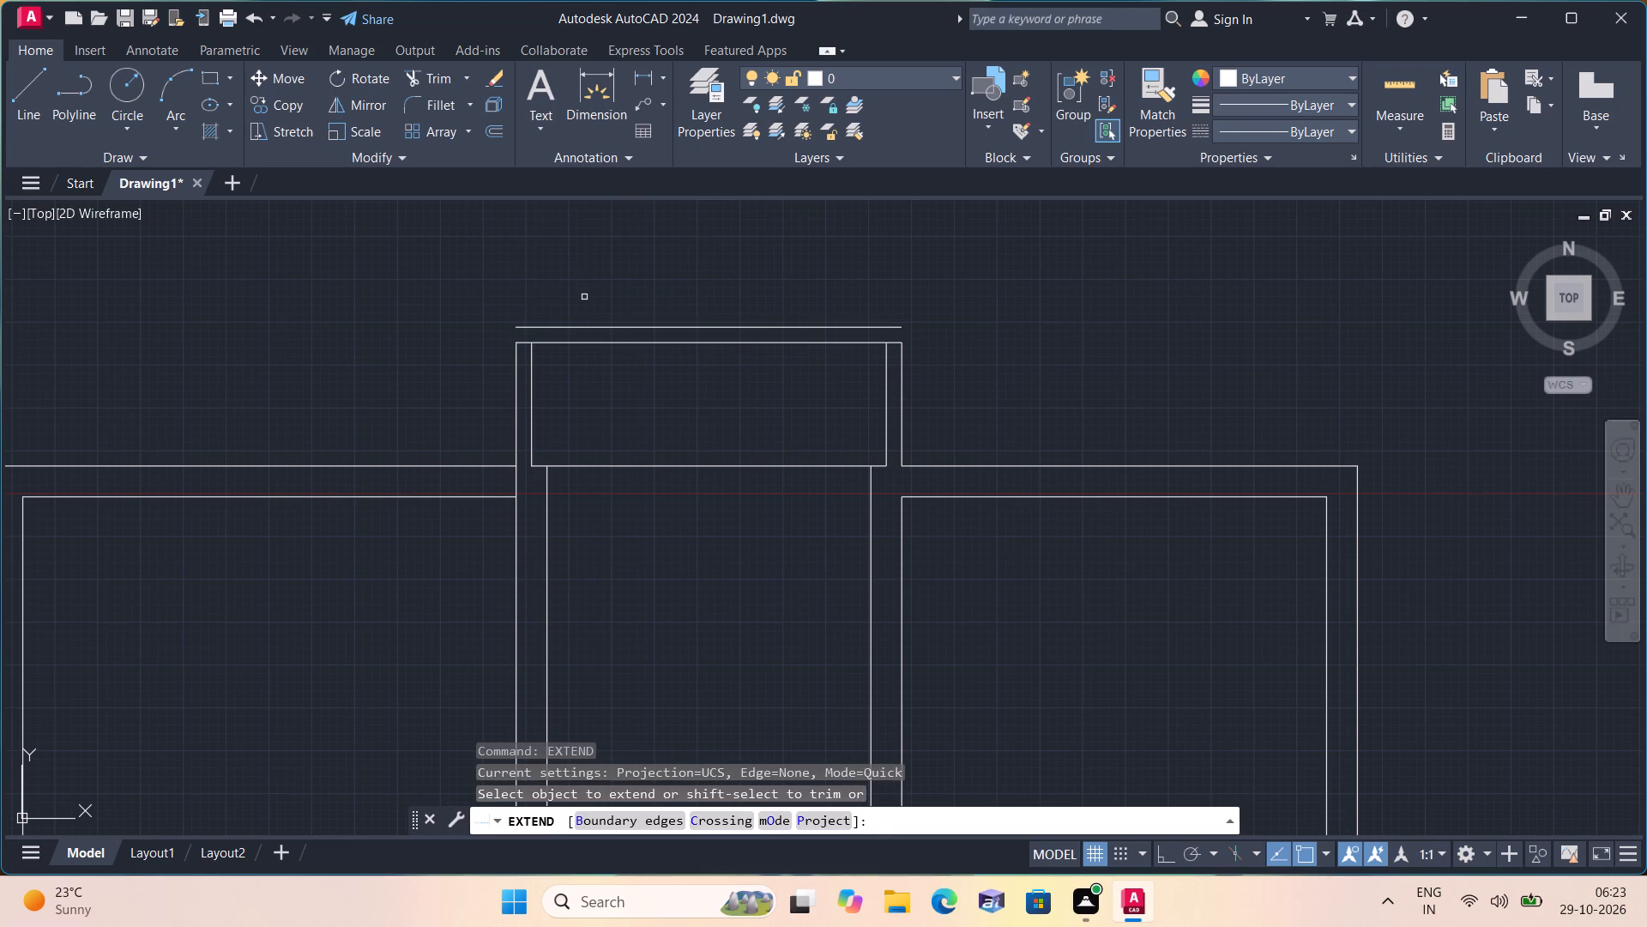
{"action": "left_click", "coordinate": [514, 352]}
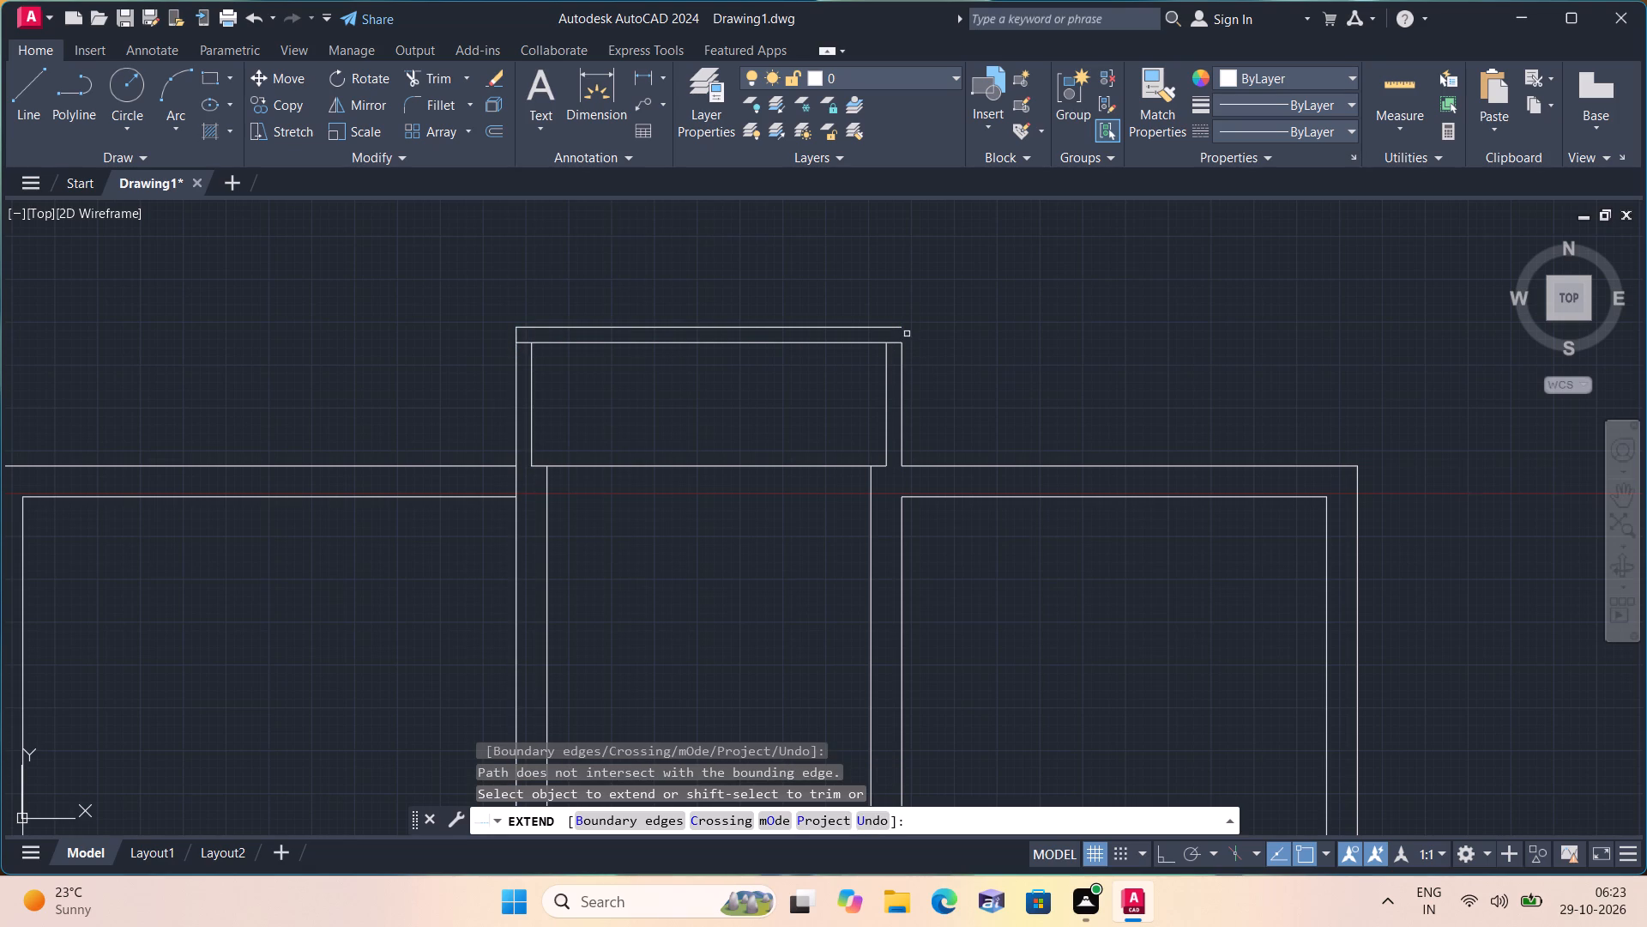
{"action": "left_click", "coordinate": [902, 364]}
{"action": "key", "text": "space"}
Trim the ends of the top projection's inner top line at both upper corners.
{"action": "type", "text": "trim"}
{"action": "key", "text": "space"}
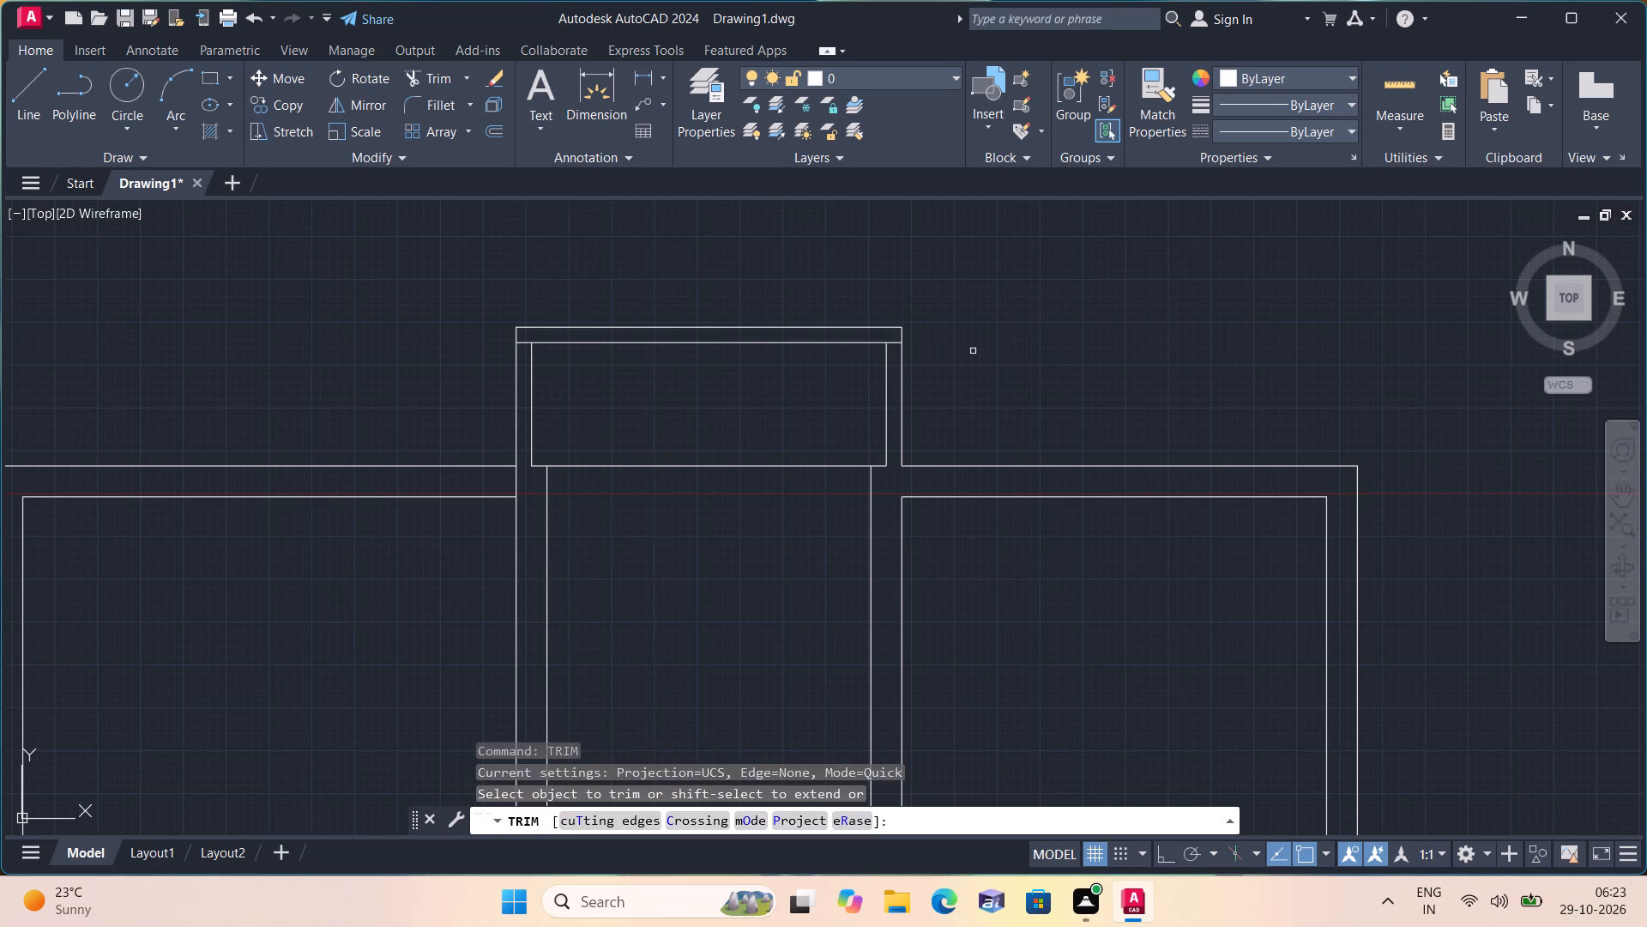
{"action": "scroll", "coordinate": [909, 360], "scroll_direction": "up", "scroll_amount": 2}
{"action": "left_click", "coordinate": [870, 317]}
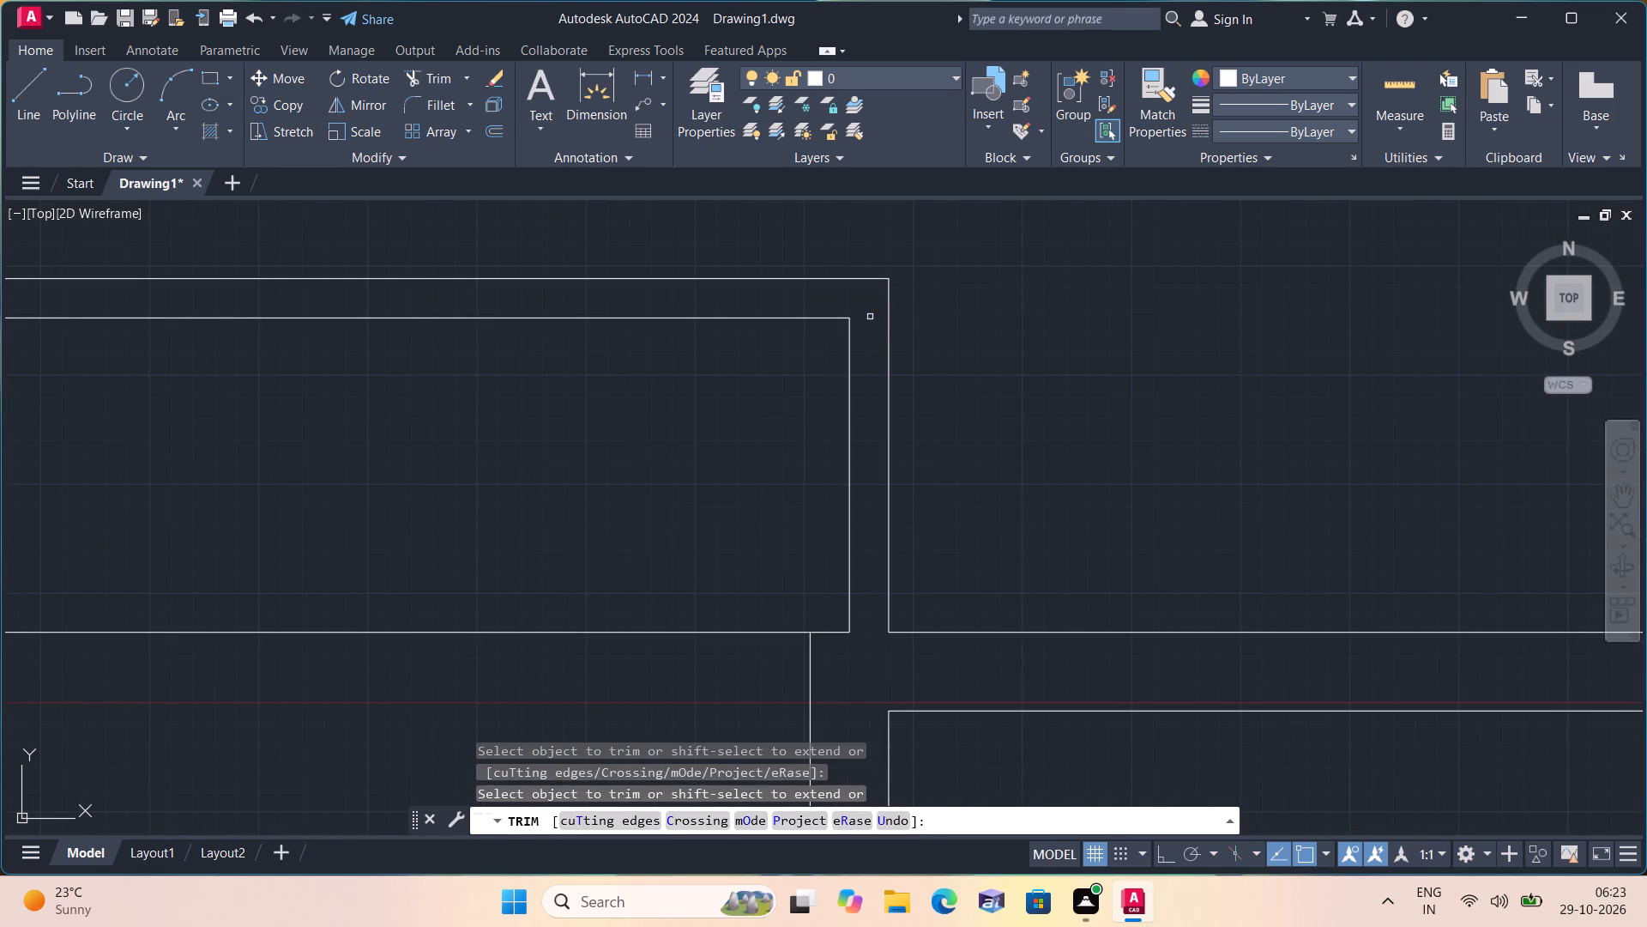
{"action": "scroll", "coordinate": [900, 302], "scroll_direction": "down", "scroll_amount": 2}
{"action": "scroll", "coordinate": [594, 312], "scroll_direction": "up", "scroll_amount": 1}
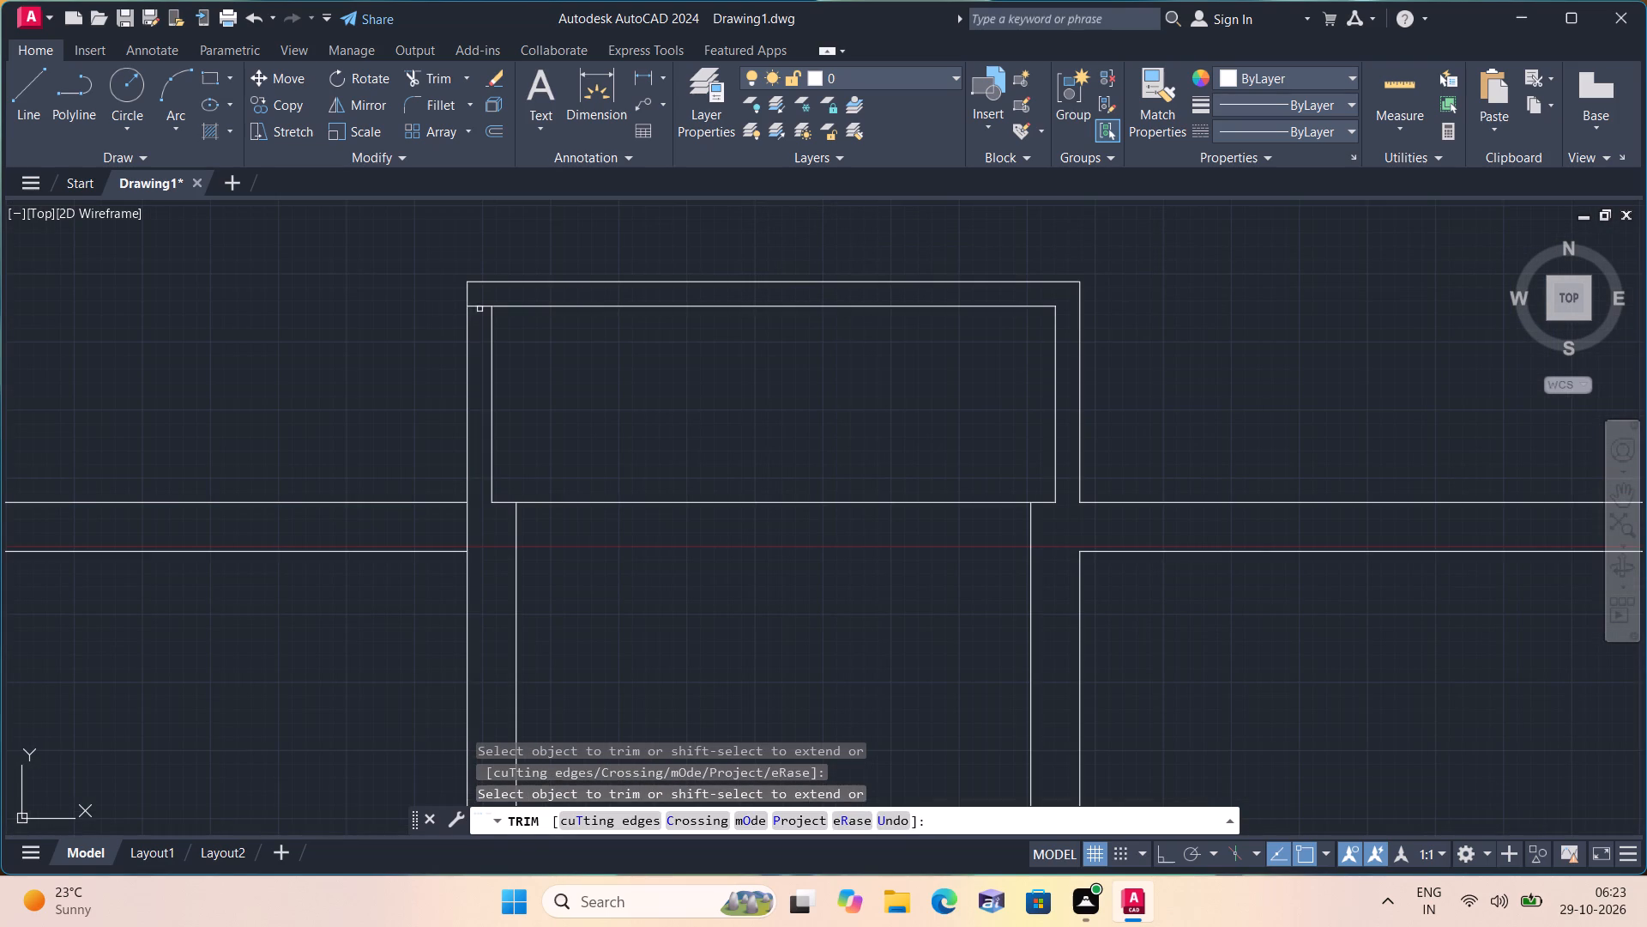
{"action": "left_click", "coordinate": [482, 306]}
{"action": "scroll", "coordinate": [1196, 345], "scroll_direction": "down", "scroll_amount": 1}
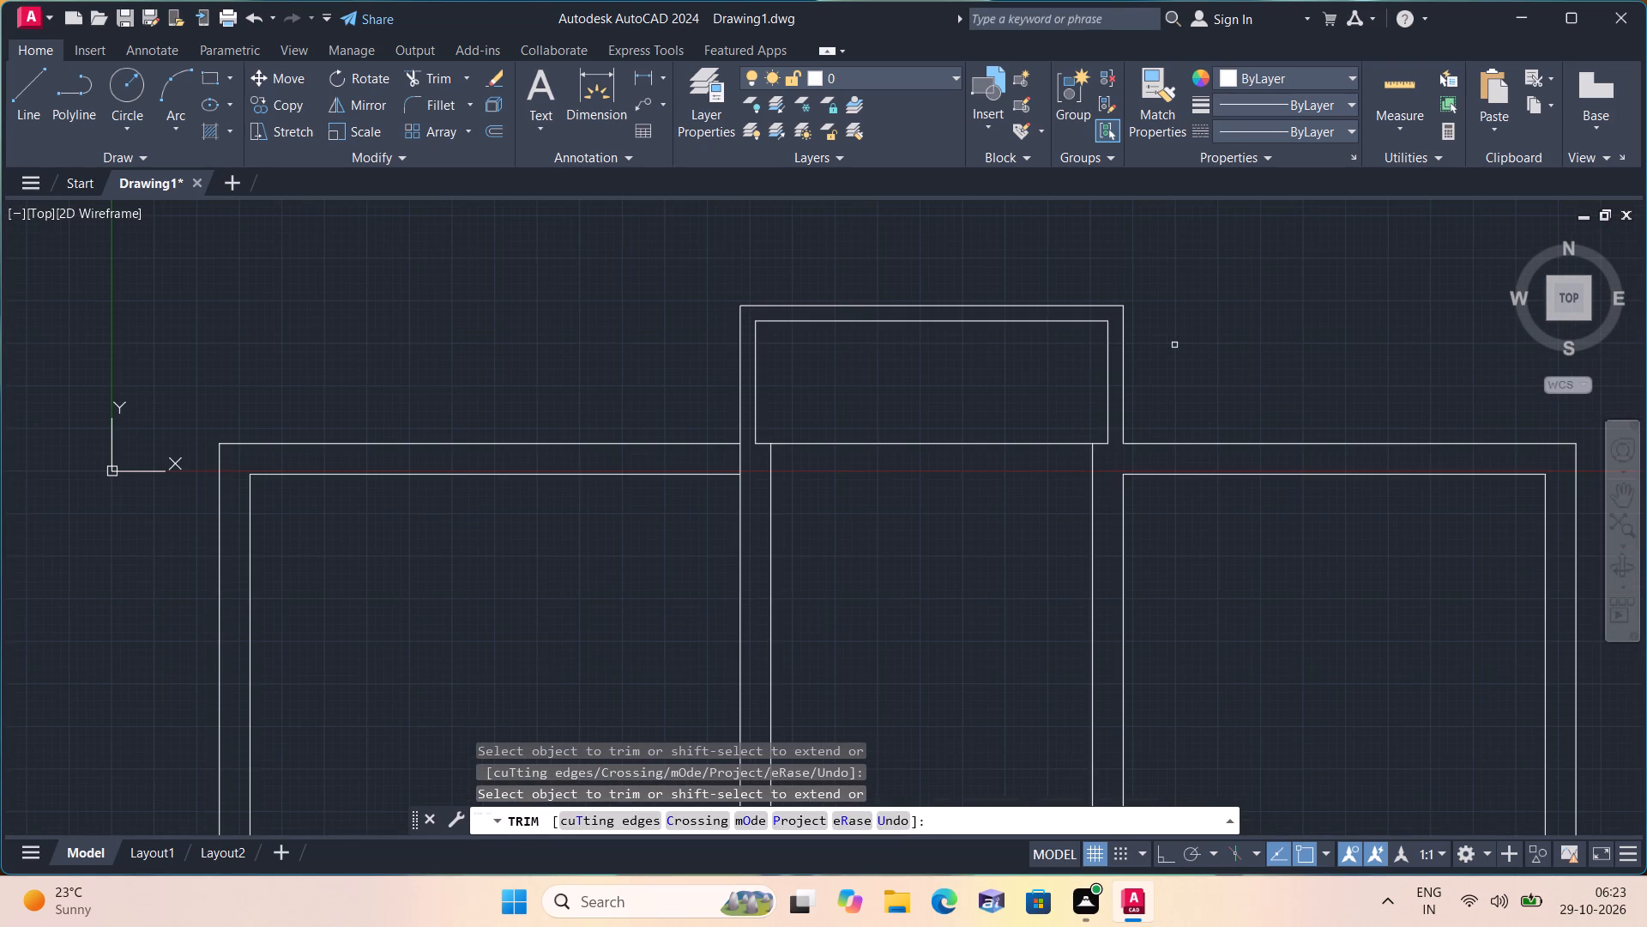
{"action": "scroll", "coordinate": [1167, 344], "scroll_direction": "down", "scroll_amount": 1}
{"action": "middle_click_drag", "start_coordinate": [1159, 342], "coordinate": [985, 305]}
{"action": "scroll", "coordinate": [997, 305], "scroll_direction": "down", "scroll_amount": 1}
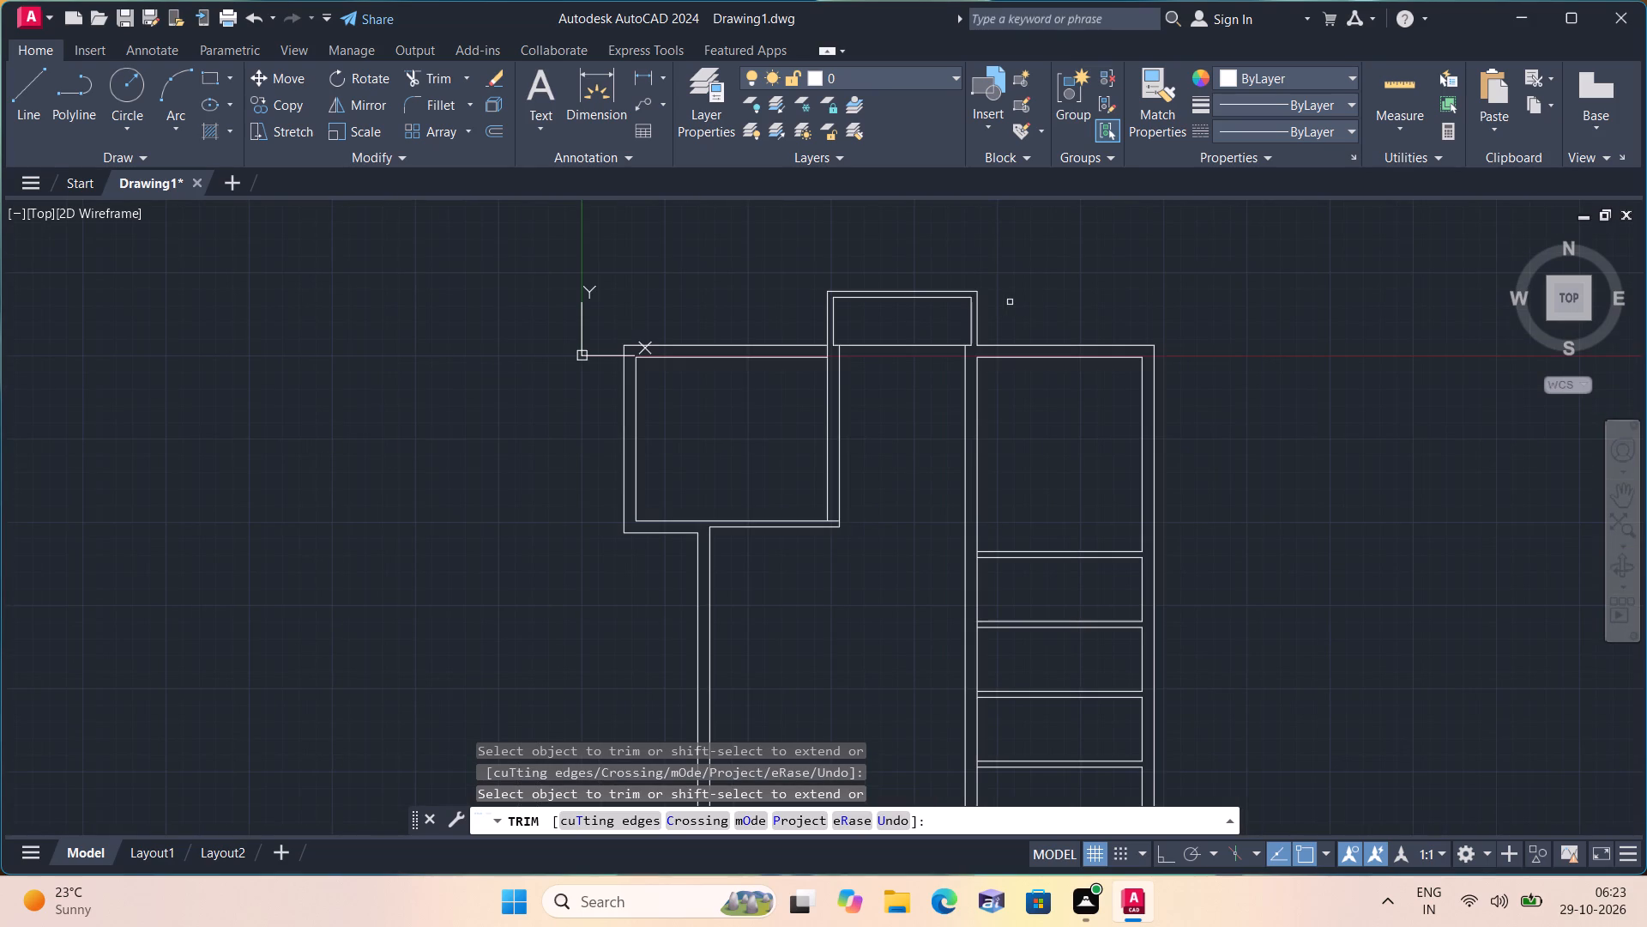
{"action": "key", "text": "space"}
Offset the top projection's lower line downward repeatedly at 10" spacing to create nine parallel lines across the passage.
{"action": "type", "text": "off"}
{"action": "key", "text": "space"}
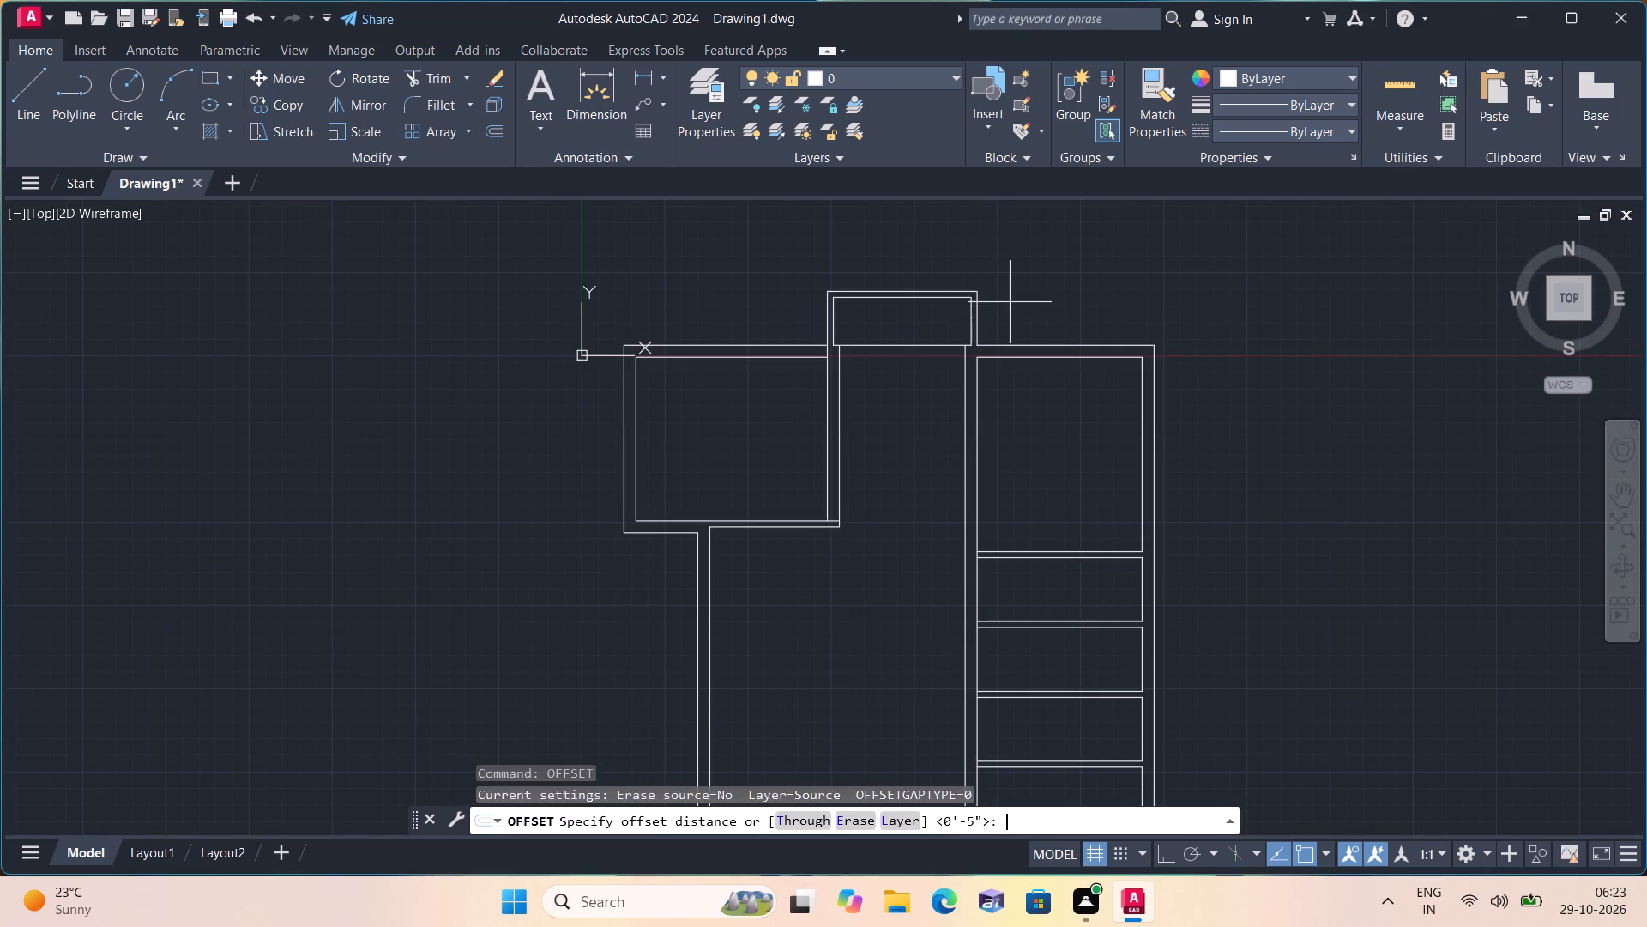
{"action": "type", "text": "10\""}
{"action": "key", "text": "space"}
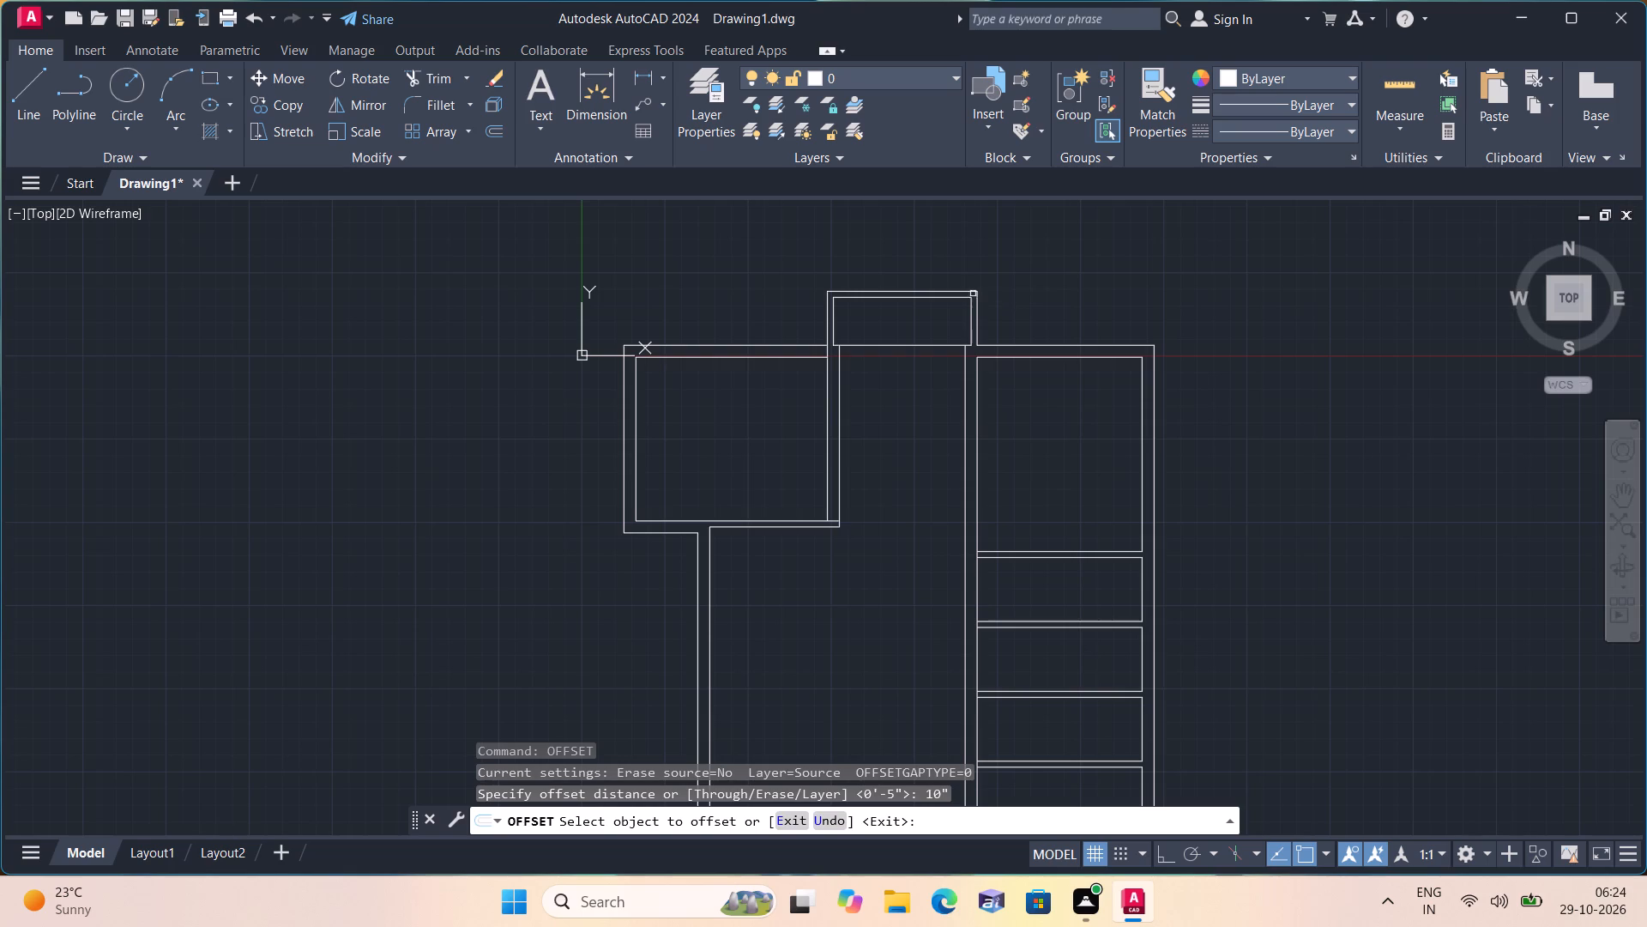
{"action": "left_click", "coordinate": [928, 342]}
{"action": "left_click", "coordinate": [934, 366]}
{"action": "left_click", "coordinate": [934, 354]}
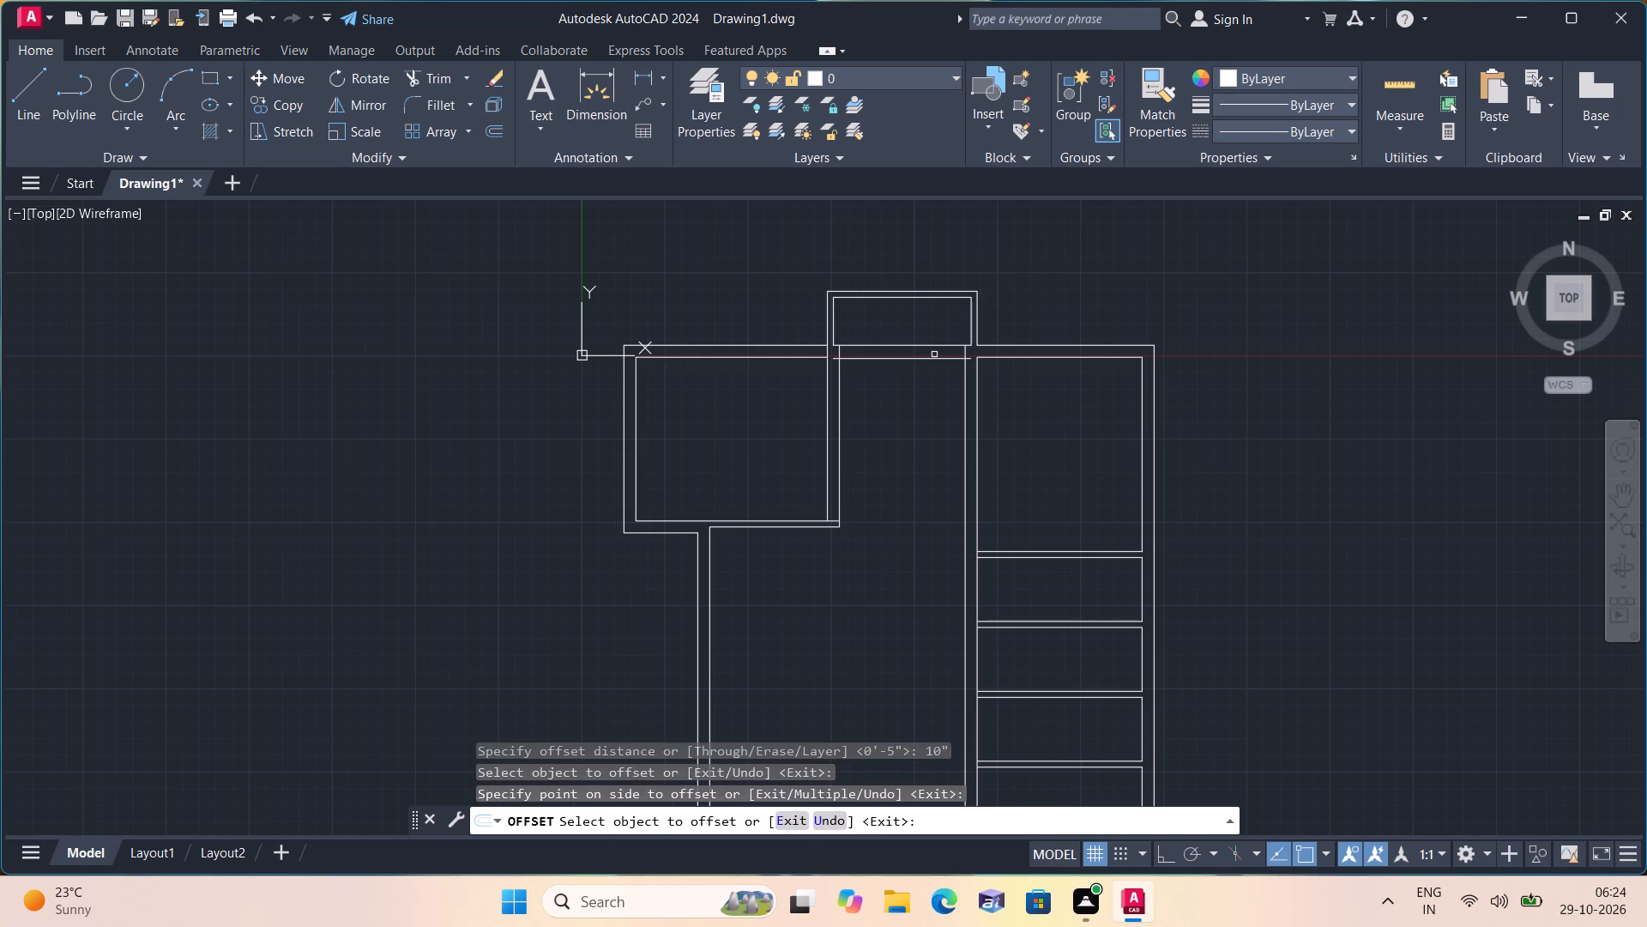
{"action": "left_click", "coordinate": [938, 356]}
{"action": "left_click", "coordinate": [944, 385]}
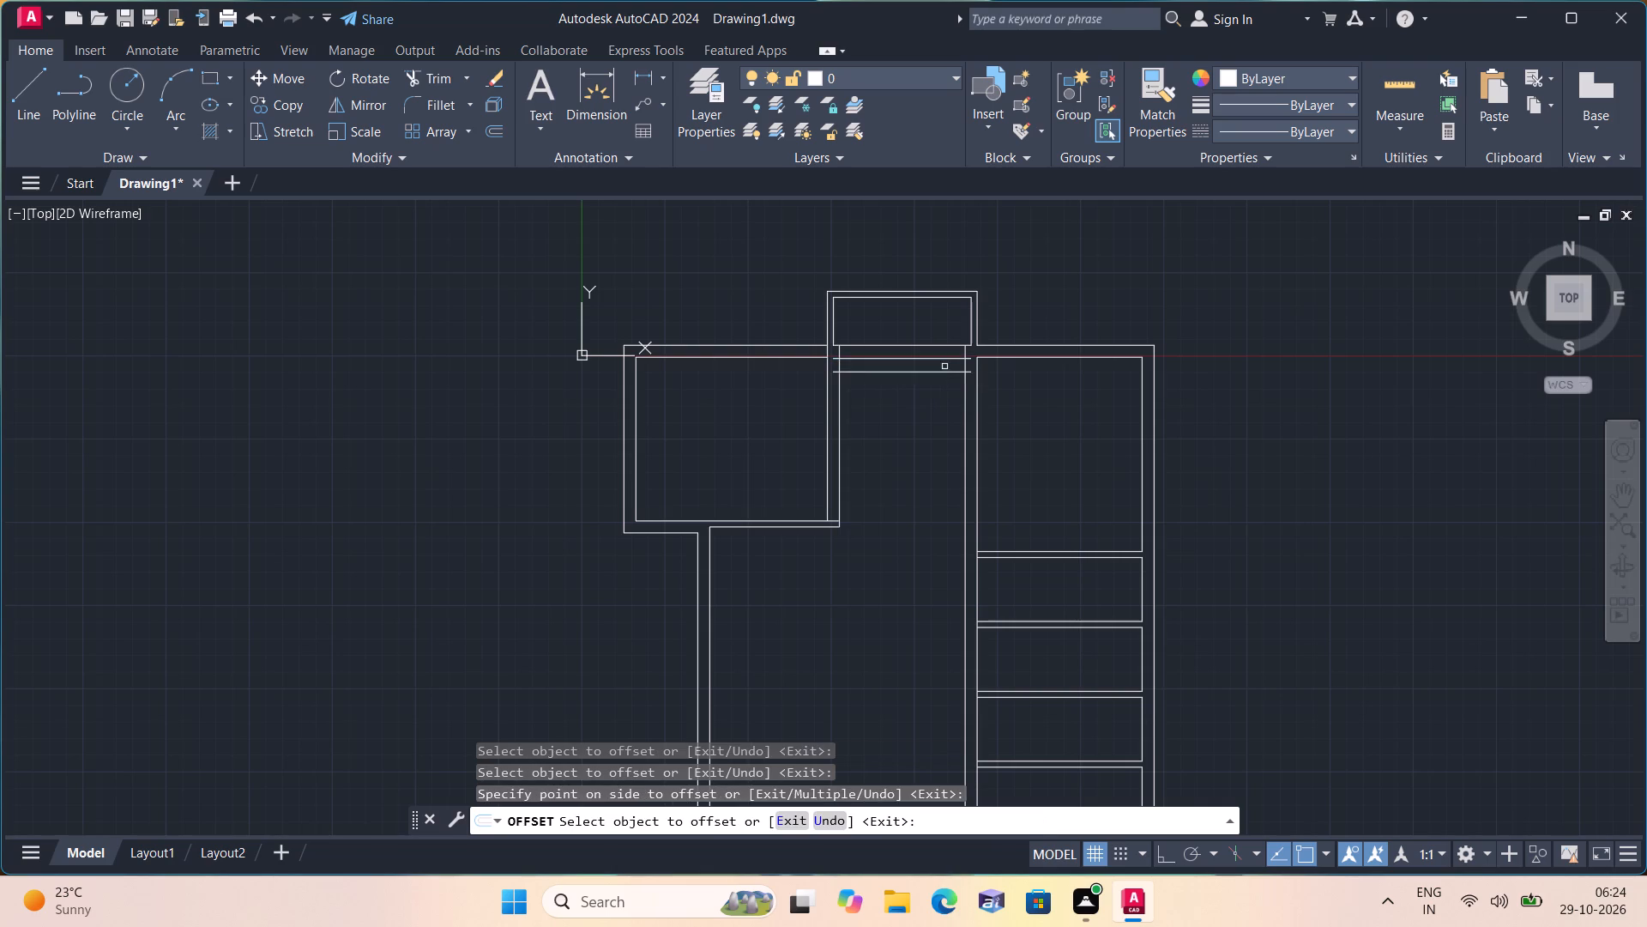
{"action": "left_click", "coordinate": [950, 373]}
{"action": "left_click", "coordinate": [948, 392]}
{"action": "left_click", "coordinate": [947, 382]}
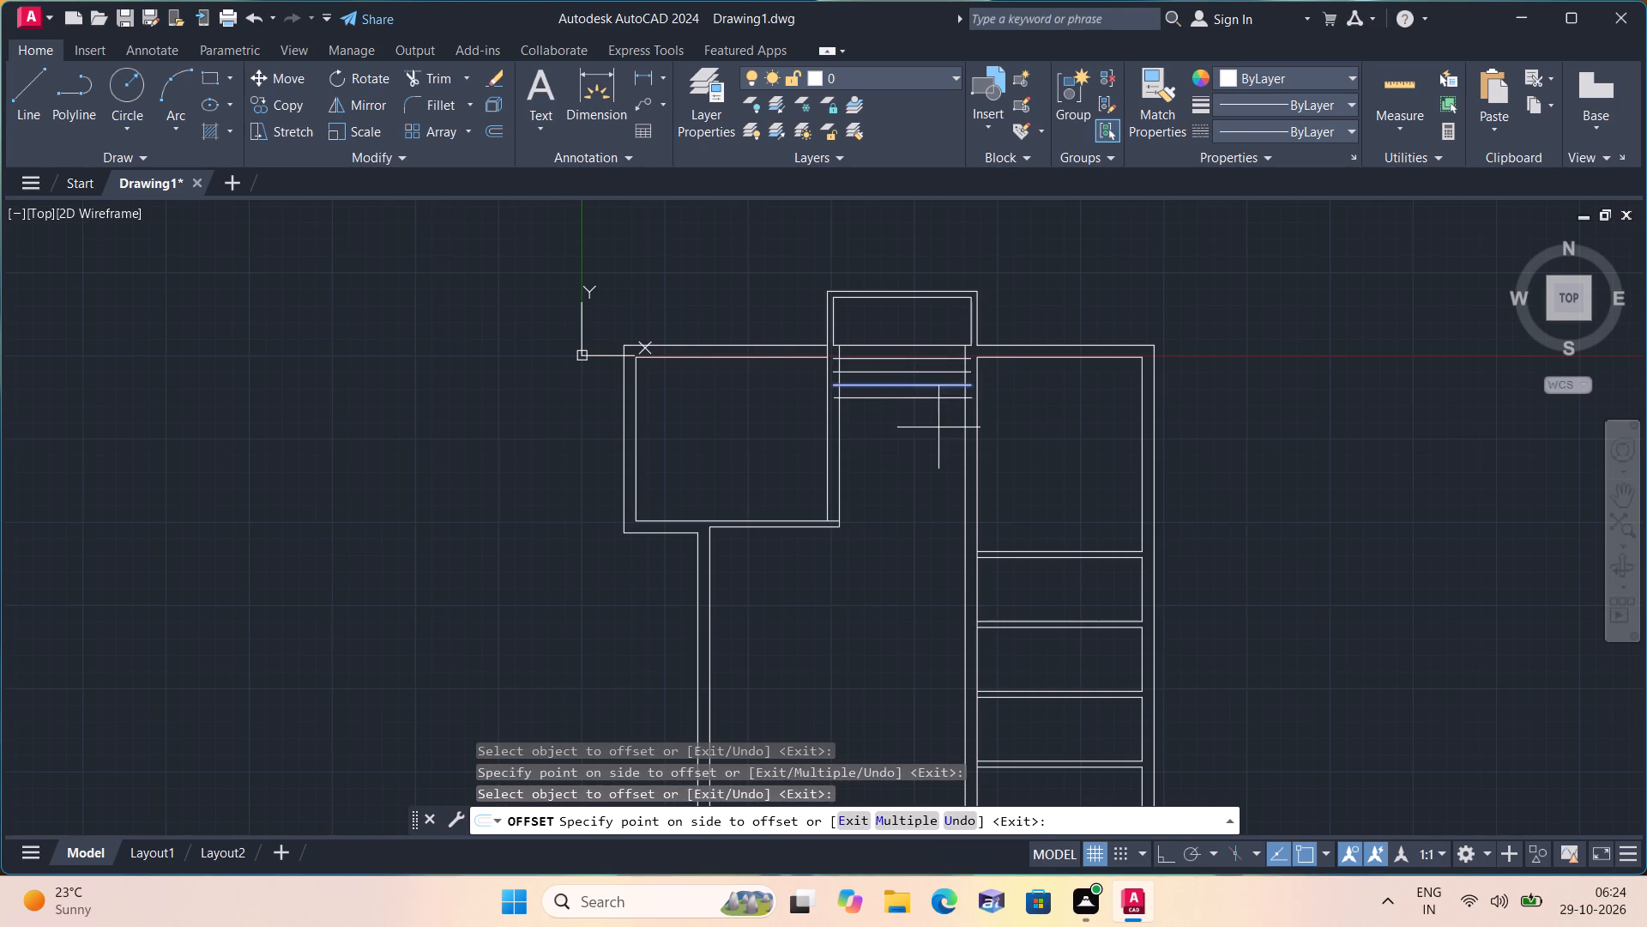
{"action": "left_click", "coordinate": [938, 428]}
{"action": "left_click", "coordinate": [931, 398]}
{"action": "left_click", "coordinate": [922, 452]}
{"action": "left_click_drag", "start_coordinate": [927, 409], "coordinate": [929, 417]}
{"action": "left_click", "coordinate": [923, 454]}
{"action": "left_click_drag", "start_coordinate": [929, 425], "coordinate": [931, 438]}
{"action": "left_click", "coordinate": [930, 484]}
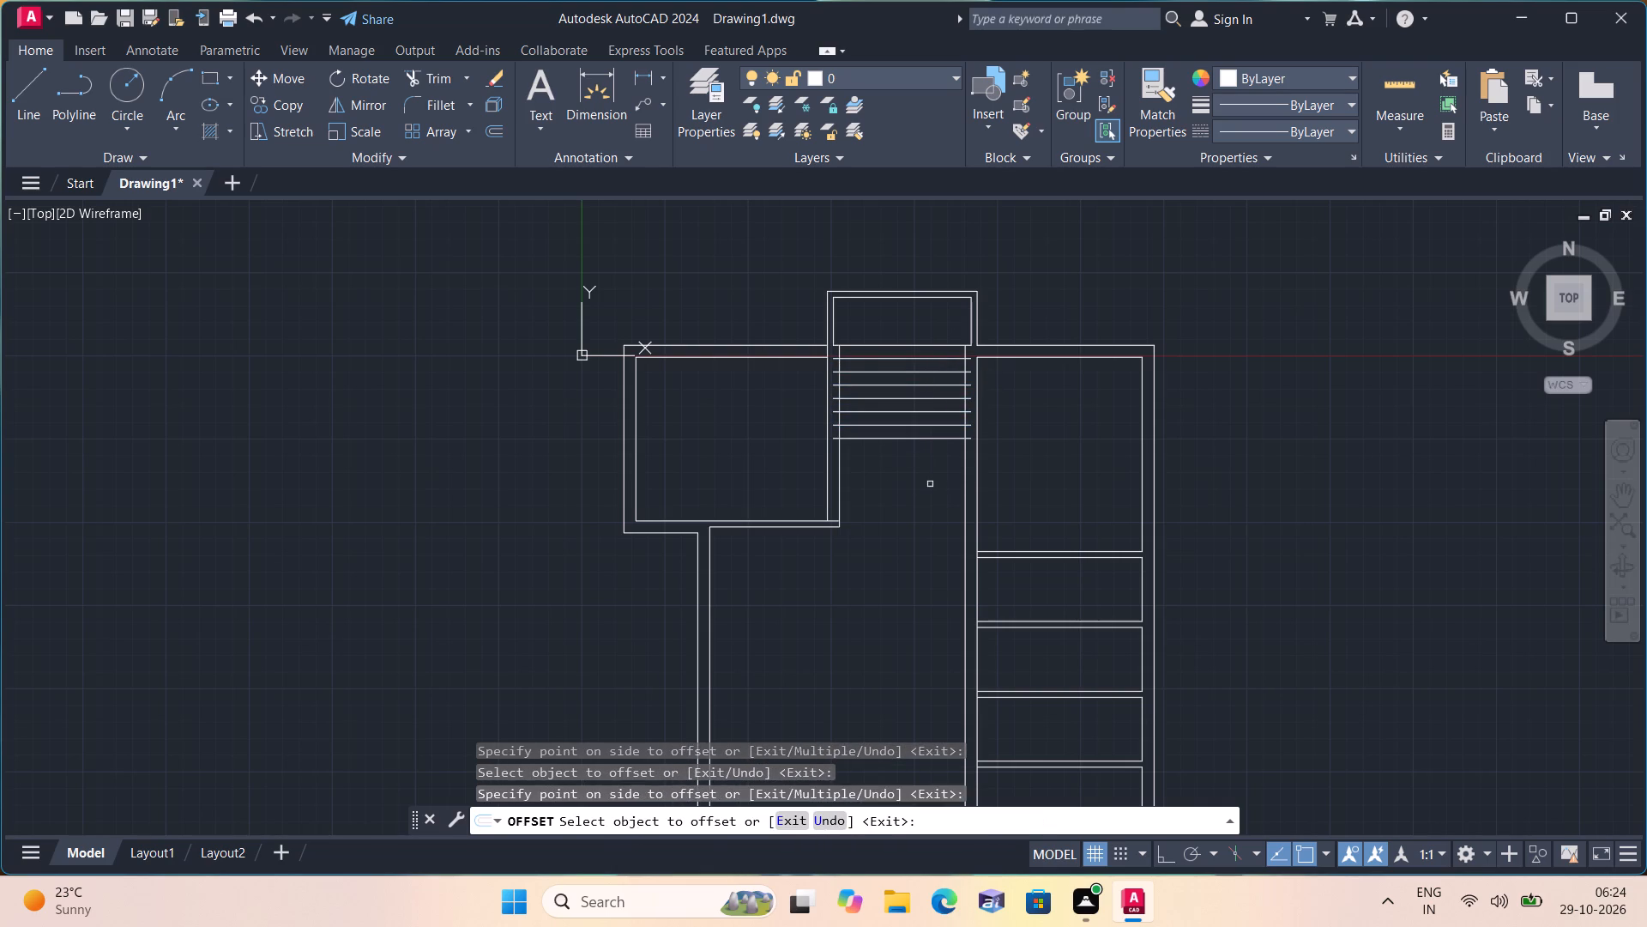
{"action": "left_click_drag", "start_coordinate": [915, 440], "coordinate": [920, 449]}
{"action": "left_click", "coordinate": [926, 470]}
{"action": "left_click_drag", "start_coordinate": [929, 453], "coordinate": [934, 464]}
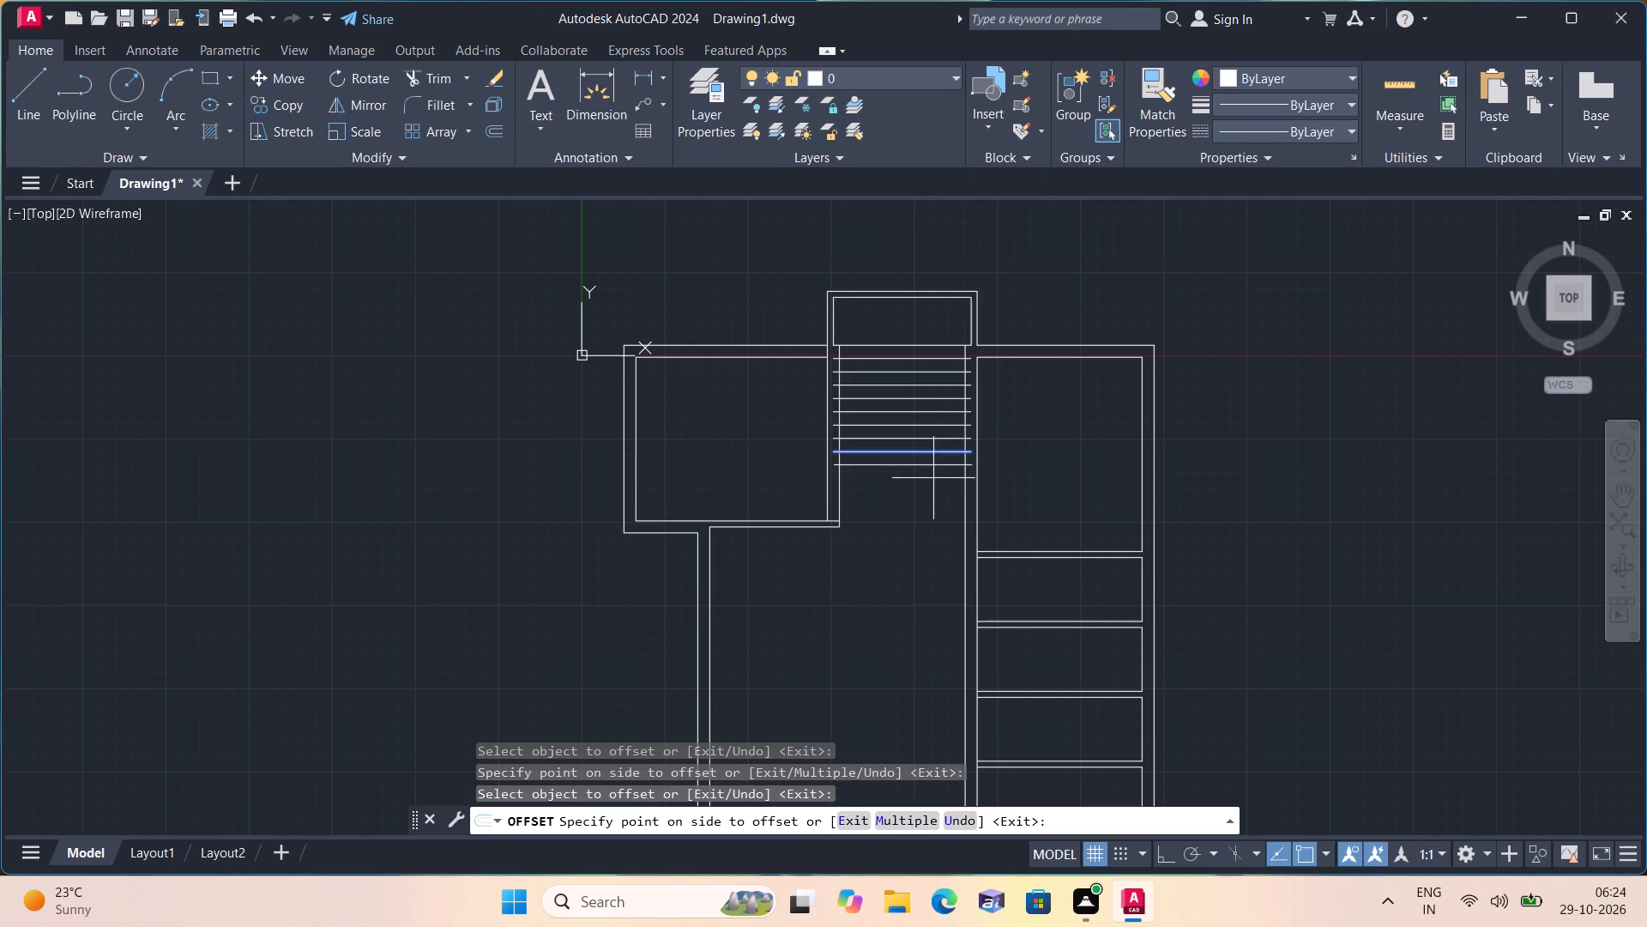
{"action": "left_click", "coordinate": [937, 488]}
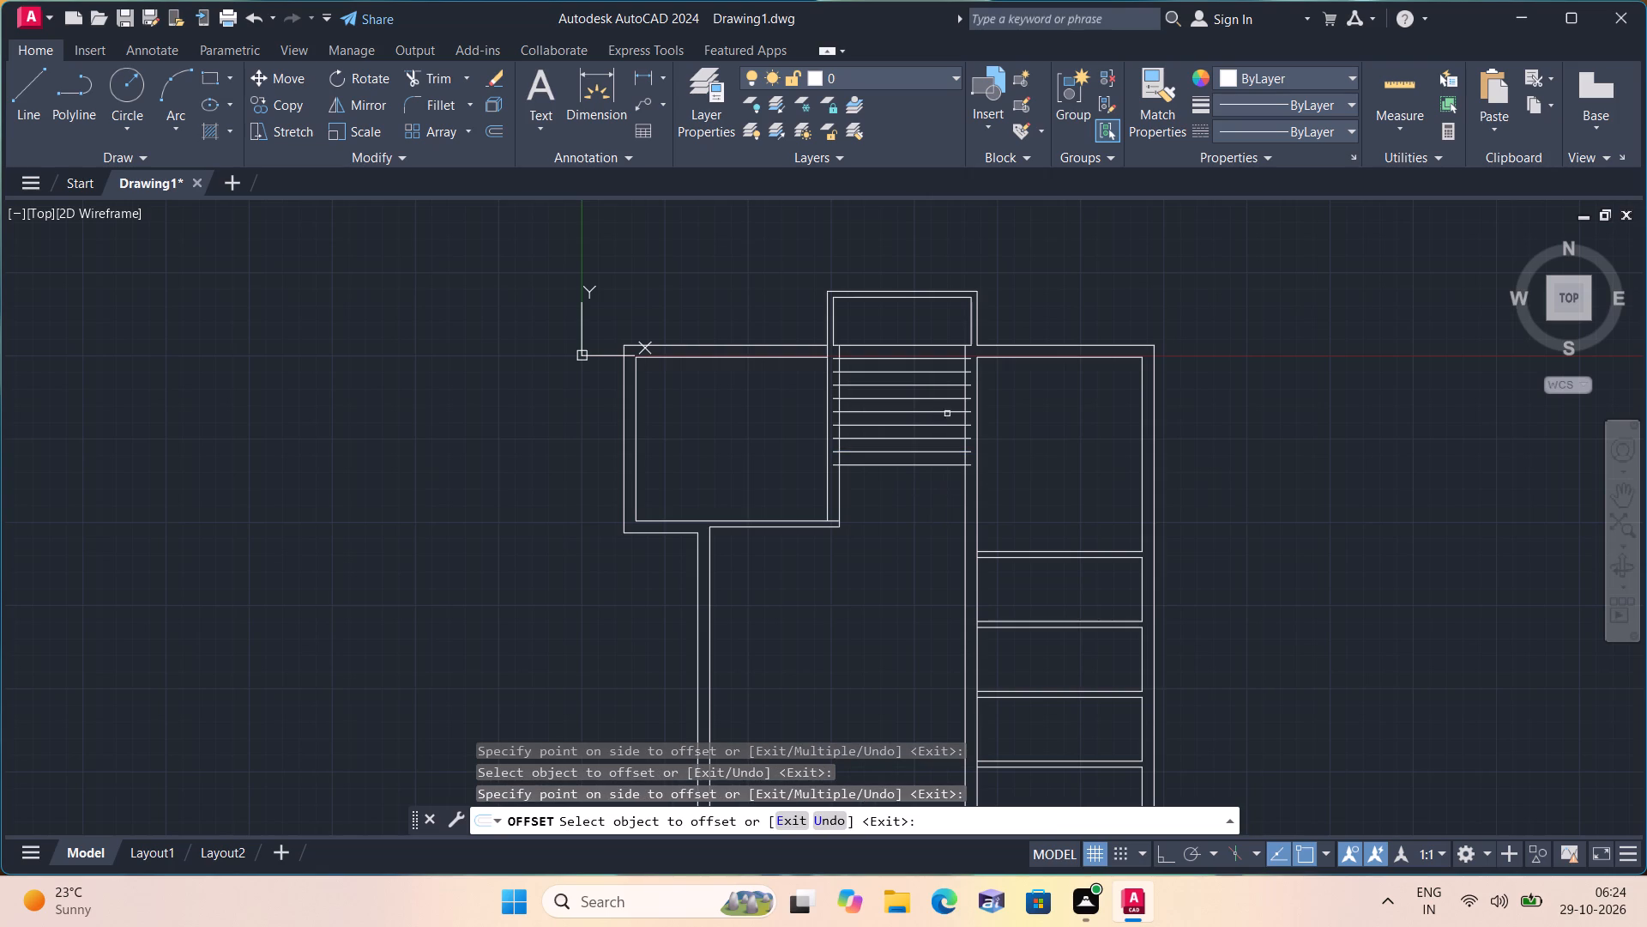
{"action": "scroll", "coordinate": [930, 390], "scroll_direction": "up", "scroll_amount": 3}
{"action": "scroll", "coordinate": [926, 351], "scroll_direction": "down", "scroll_amount": 1}
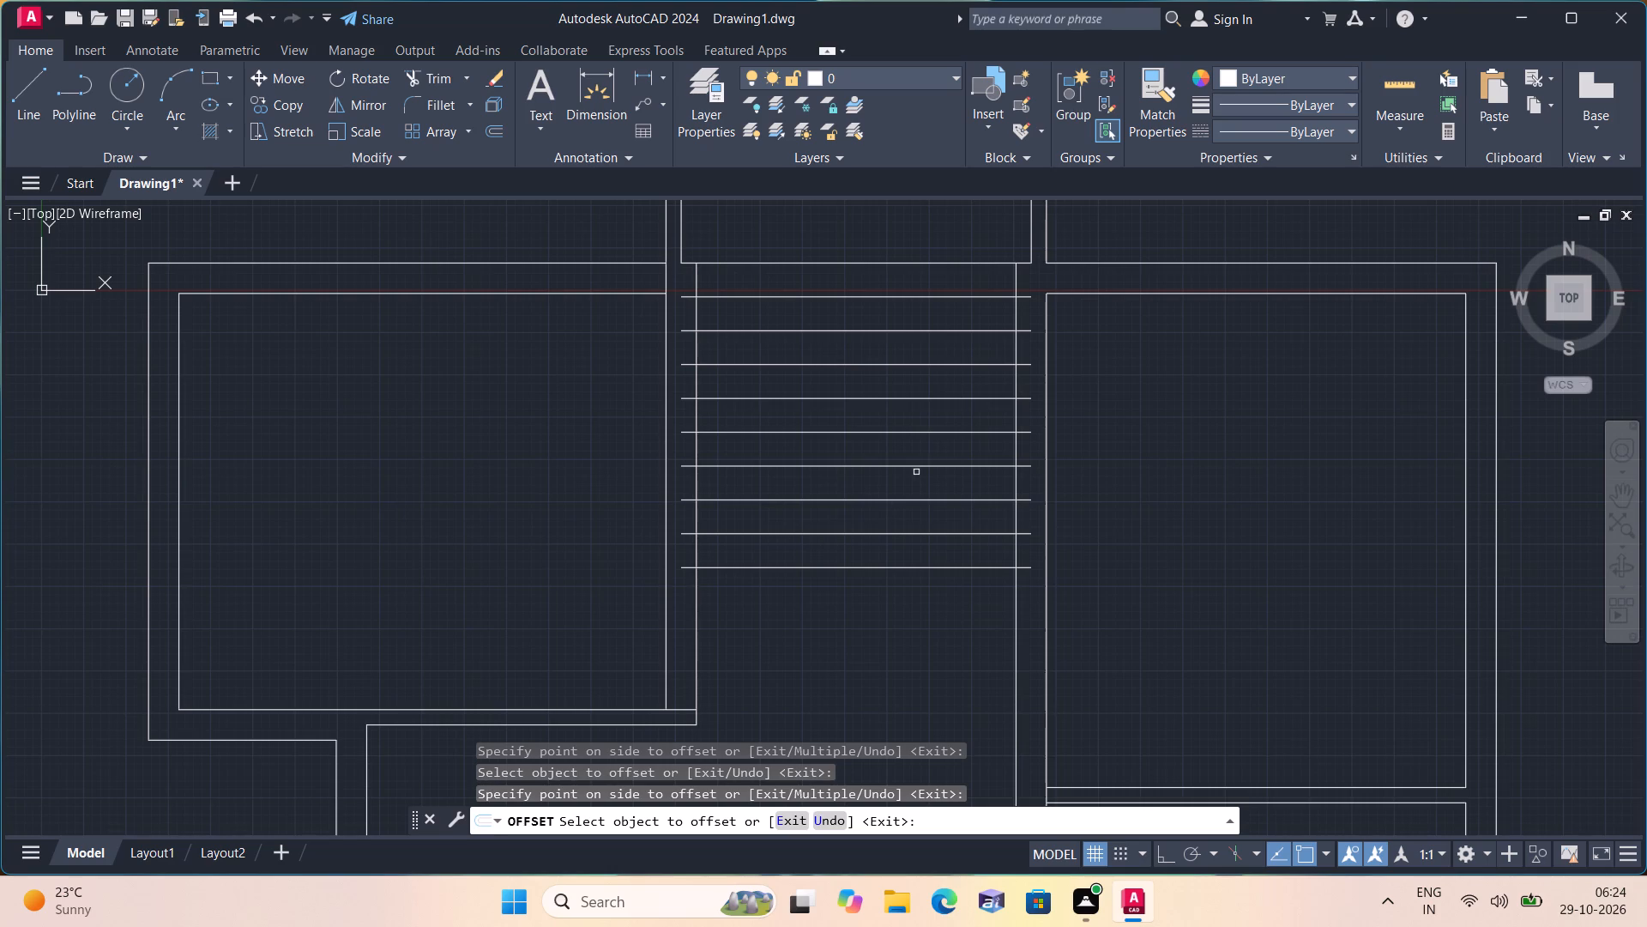
{"action": "scroll", "coordinate": [922, 470], "scroll_direction": "up", "scroll_amount": 1}
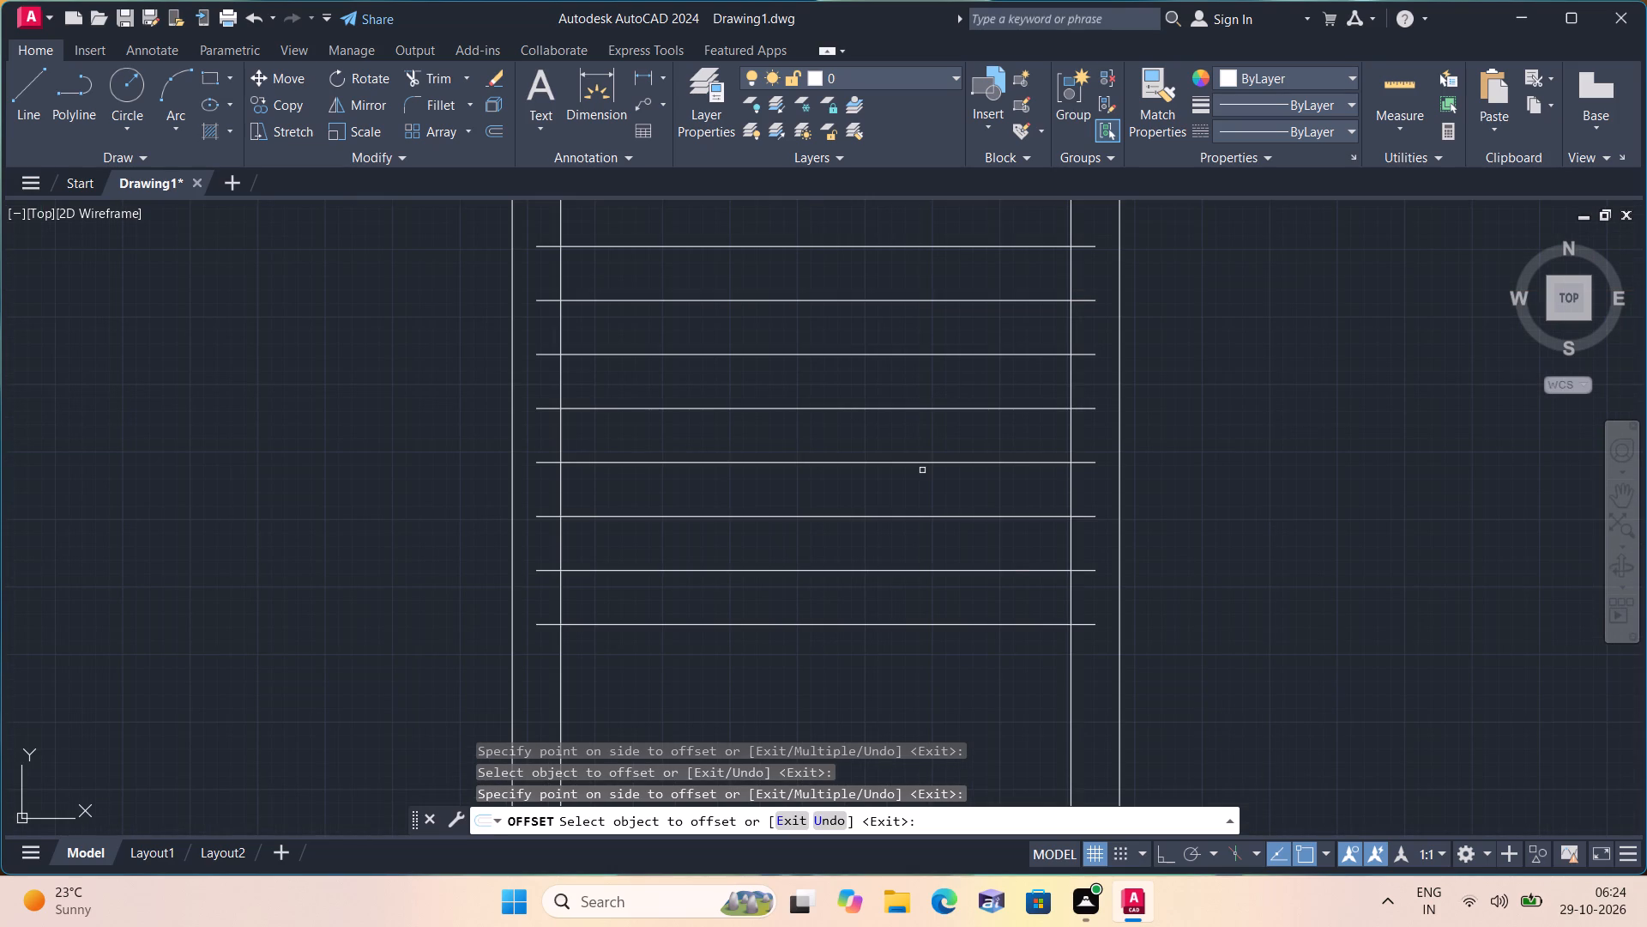
{"action": "scroll", "coordinate": [922, 470], "scroll_direction": "down", "scroll_amount": 1}
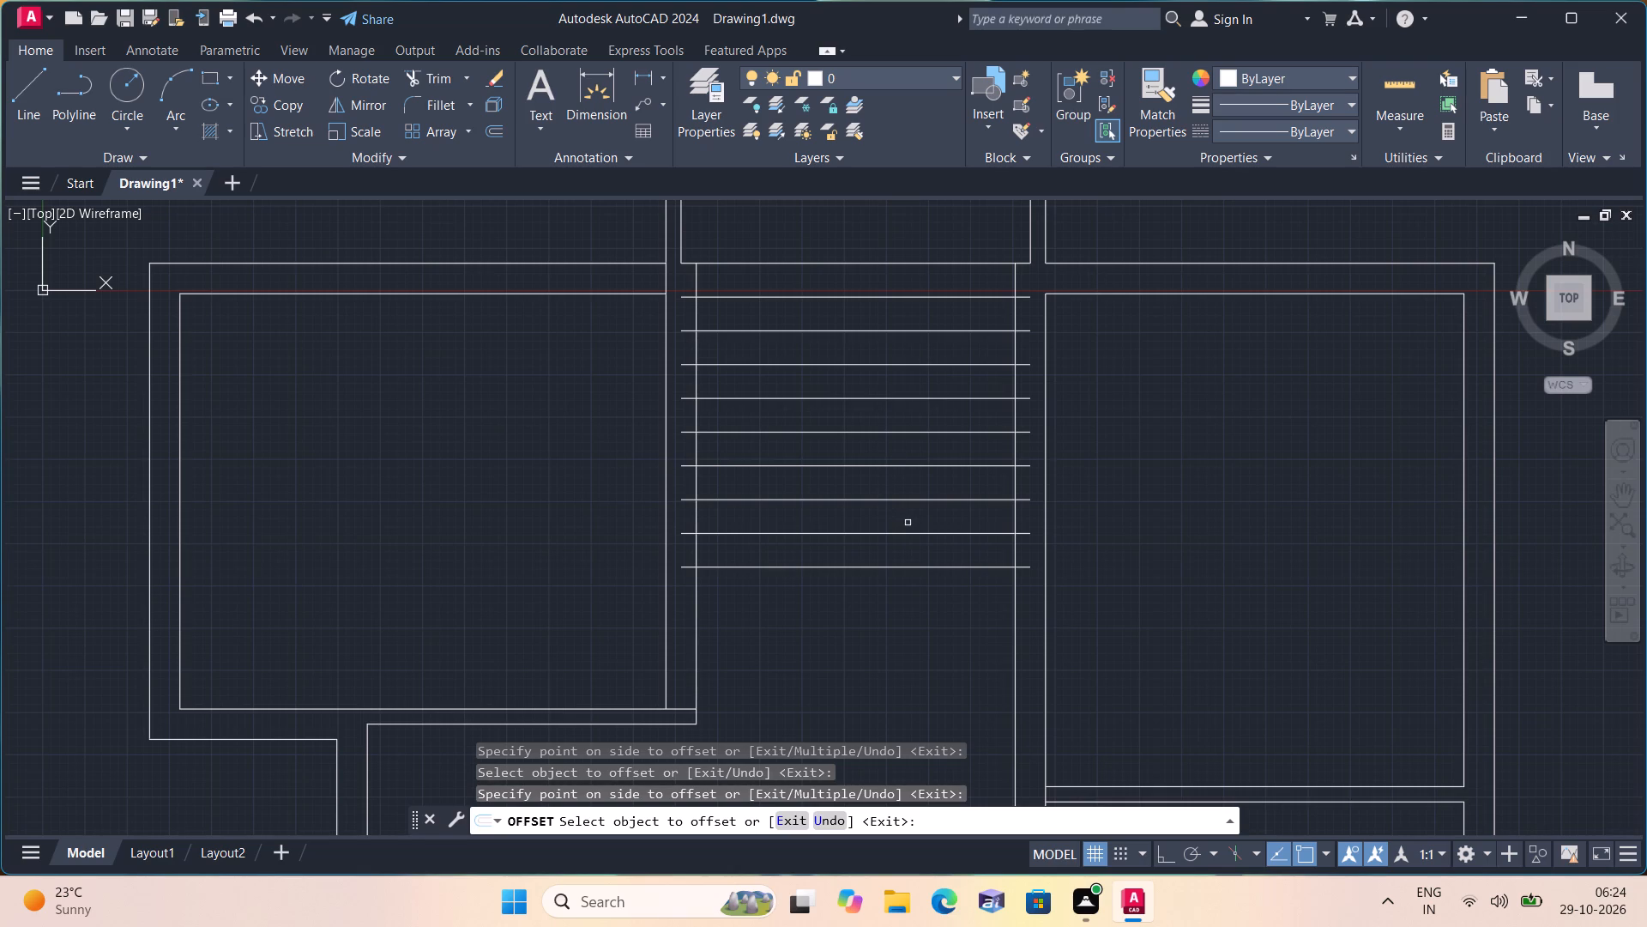
{"action": "key", "text": "space"}
Trim the left ends of the nine passage lines back to the passage's left wall face.
{"action": "type", "text": "trm"}
{"action": "key", "text": "space"}
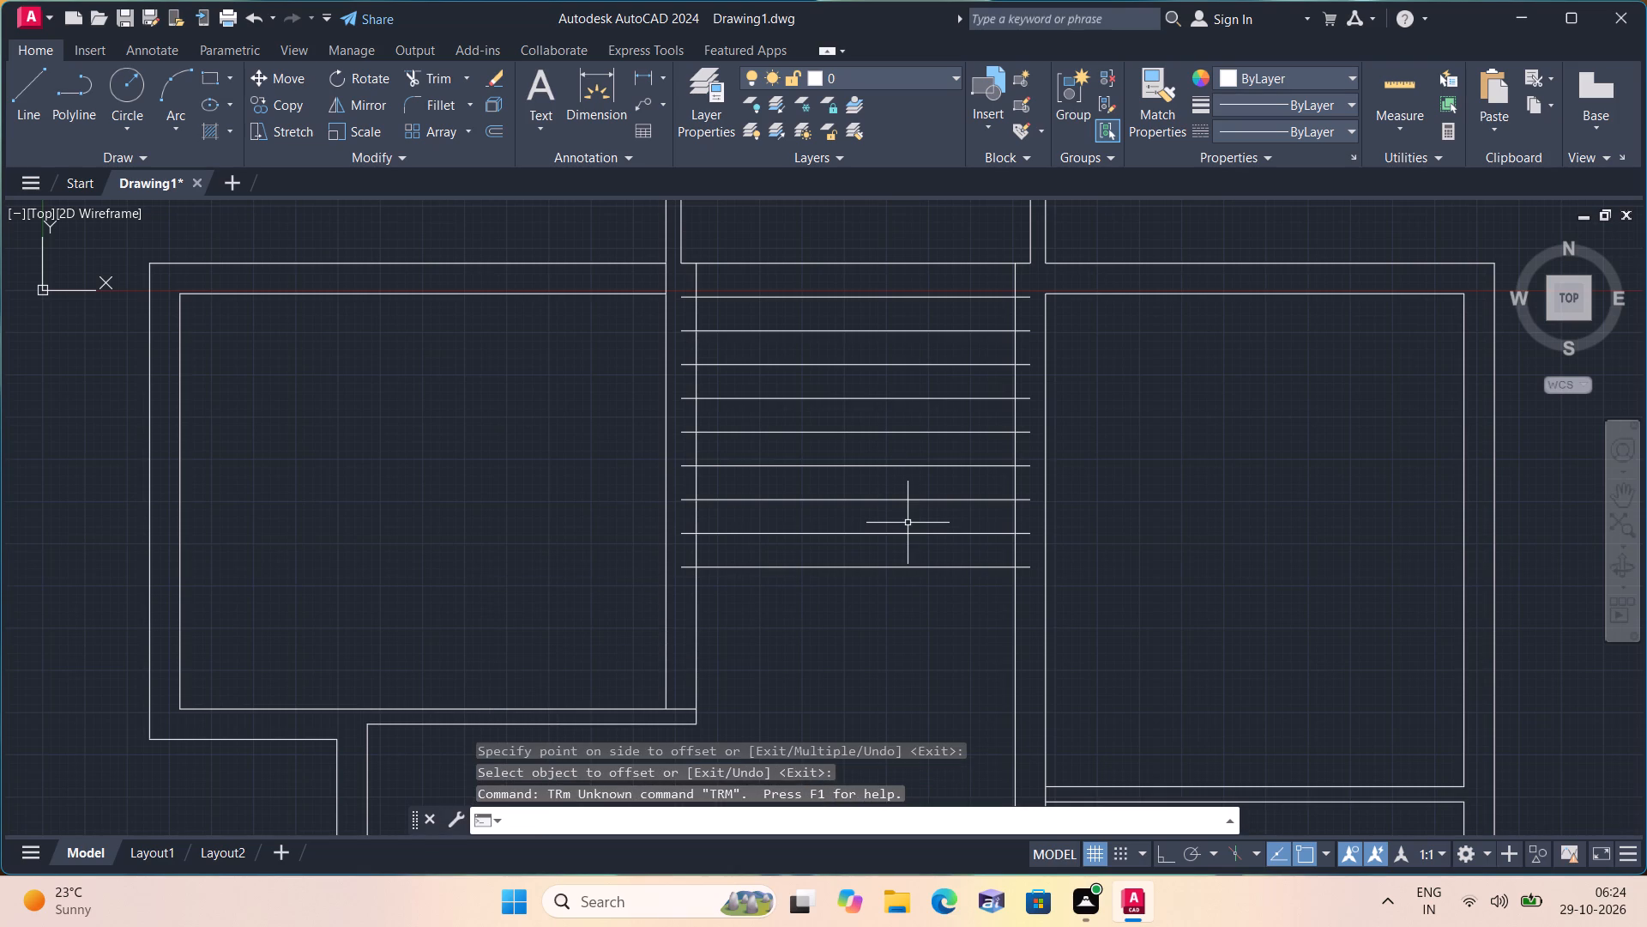
{"action": "type", "text": "trim"}
{"action": "key", "text": "space"}
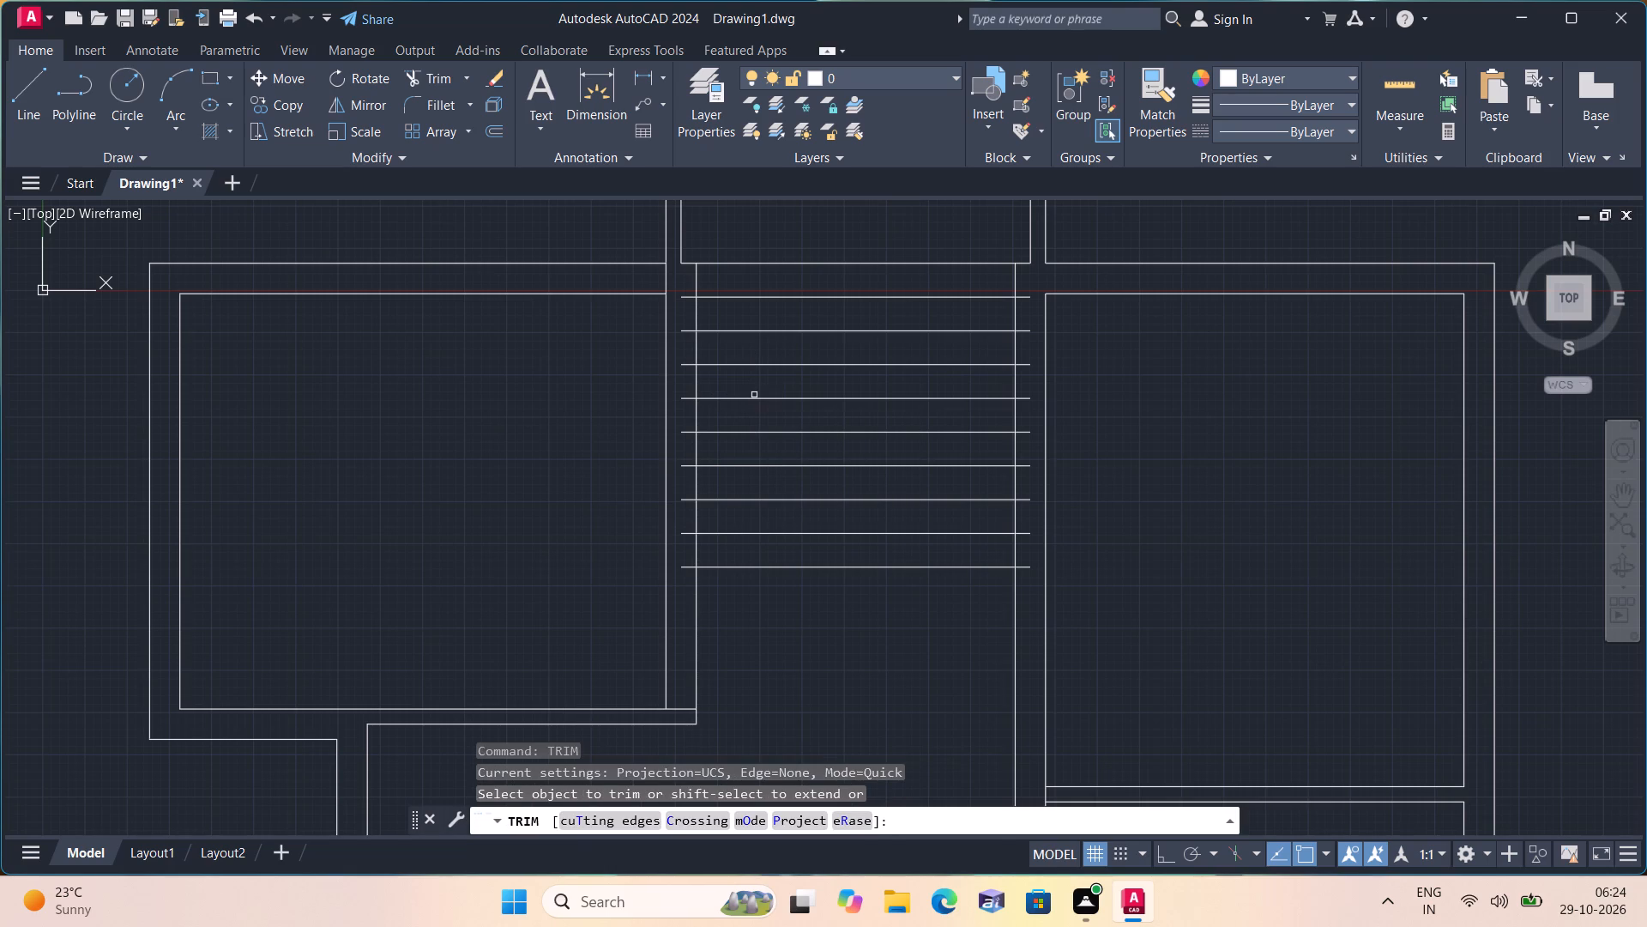
{"action": "scroll", "coordinate": [688, 288], "scroll_direction": "up", "scroll_amount": 2}
{"action": "left_click_drag", "start_coordinate": [688, 288], "coordinate": [691, 299]}
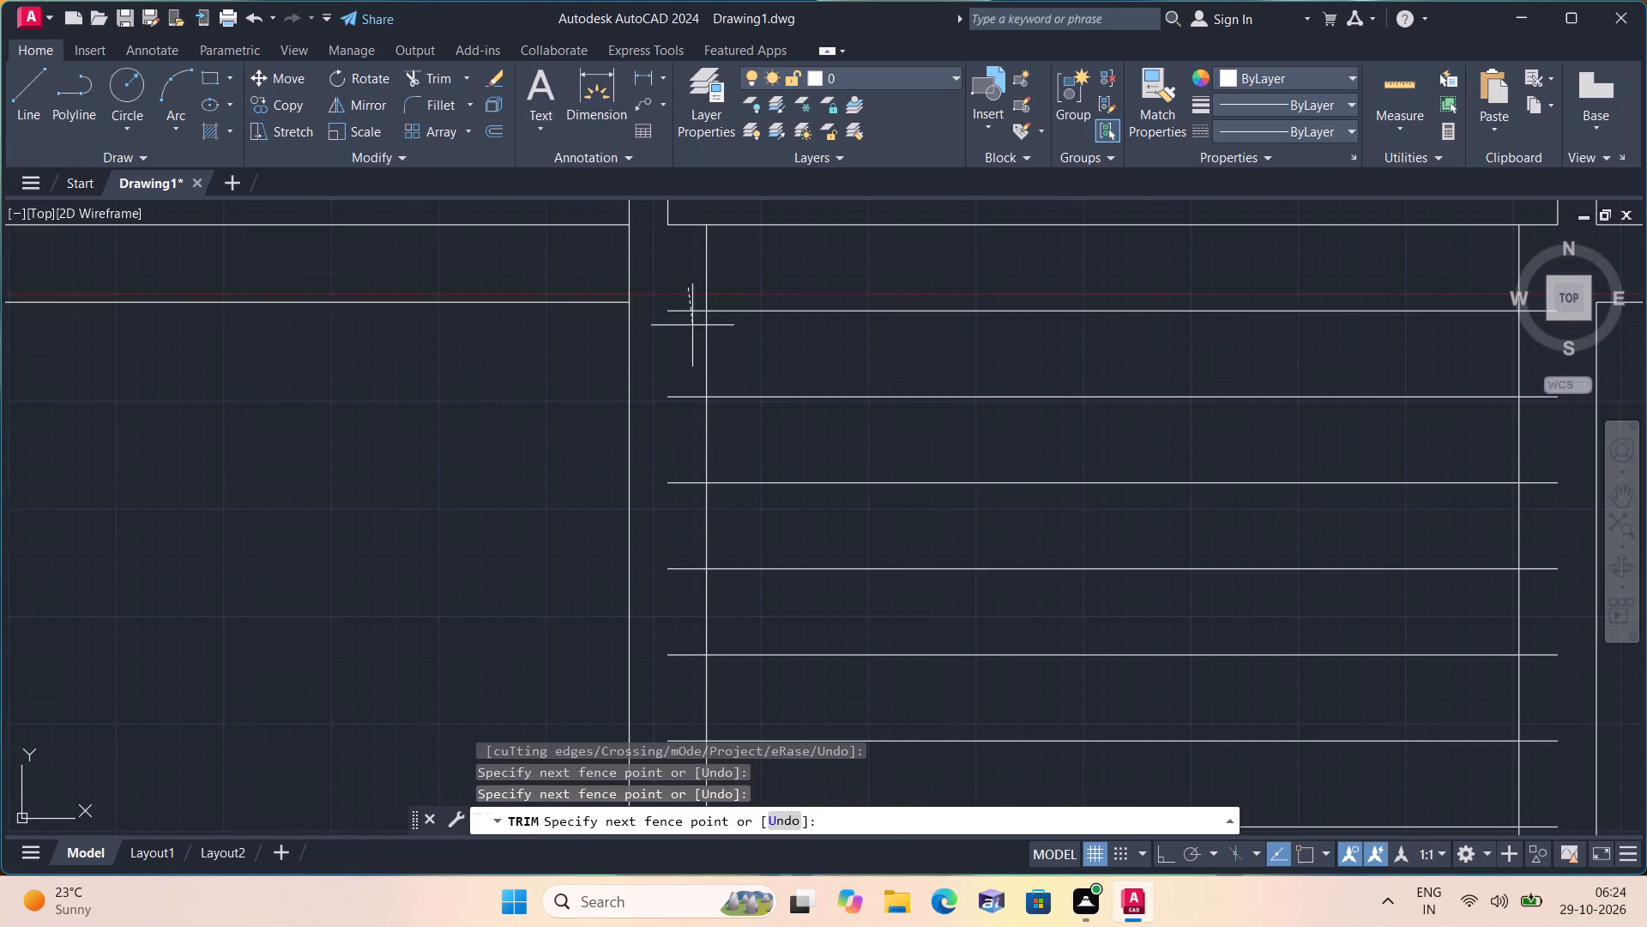
{"action": "left_click", "coordinate": [679, 496]}
{"action": "middle_click_drag", "start_coordinate": [679, 488], "coordinate": [650, 229]}
{"action": "scroll", "coordinate": [679, 488], "scroll_direction": "down", "scroll_amount": 1}
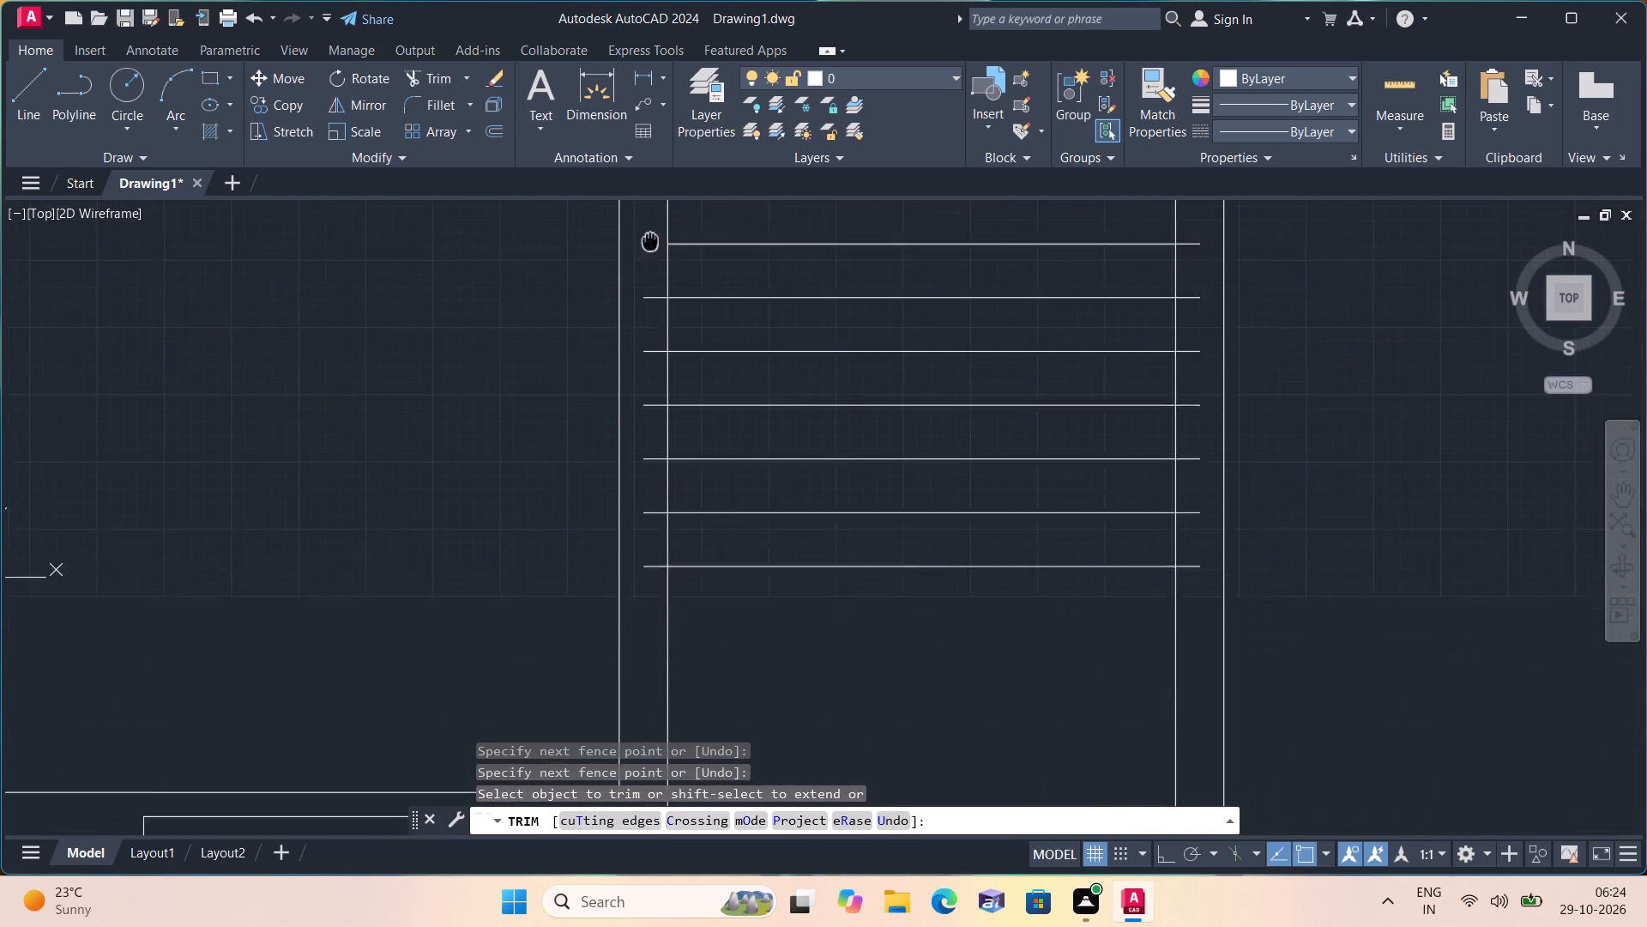
{"action": "middle_click_drag", "start_coordinate": [650, 229], "coordinate": [650, 210]}
{"action": "left_click_drag", "start_coordinate": [648, 240], "coordinate": [649, 253]}
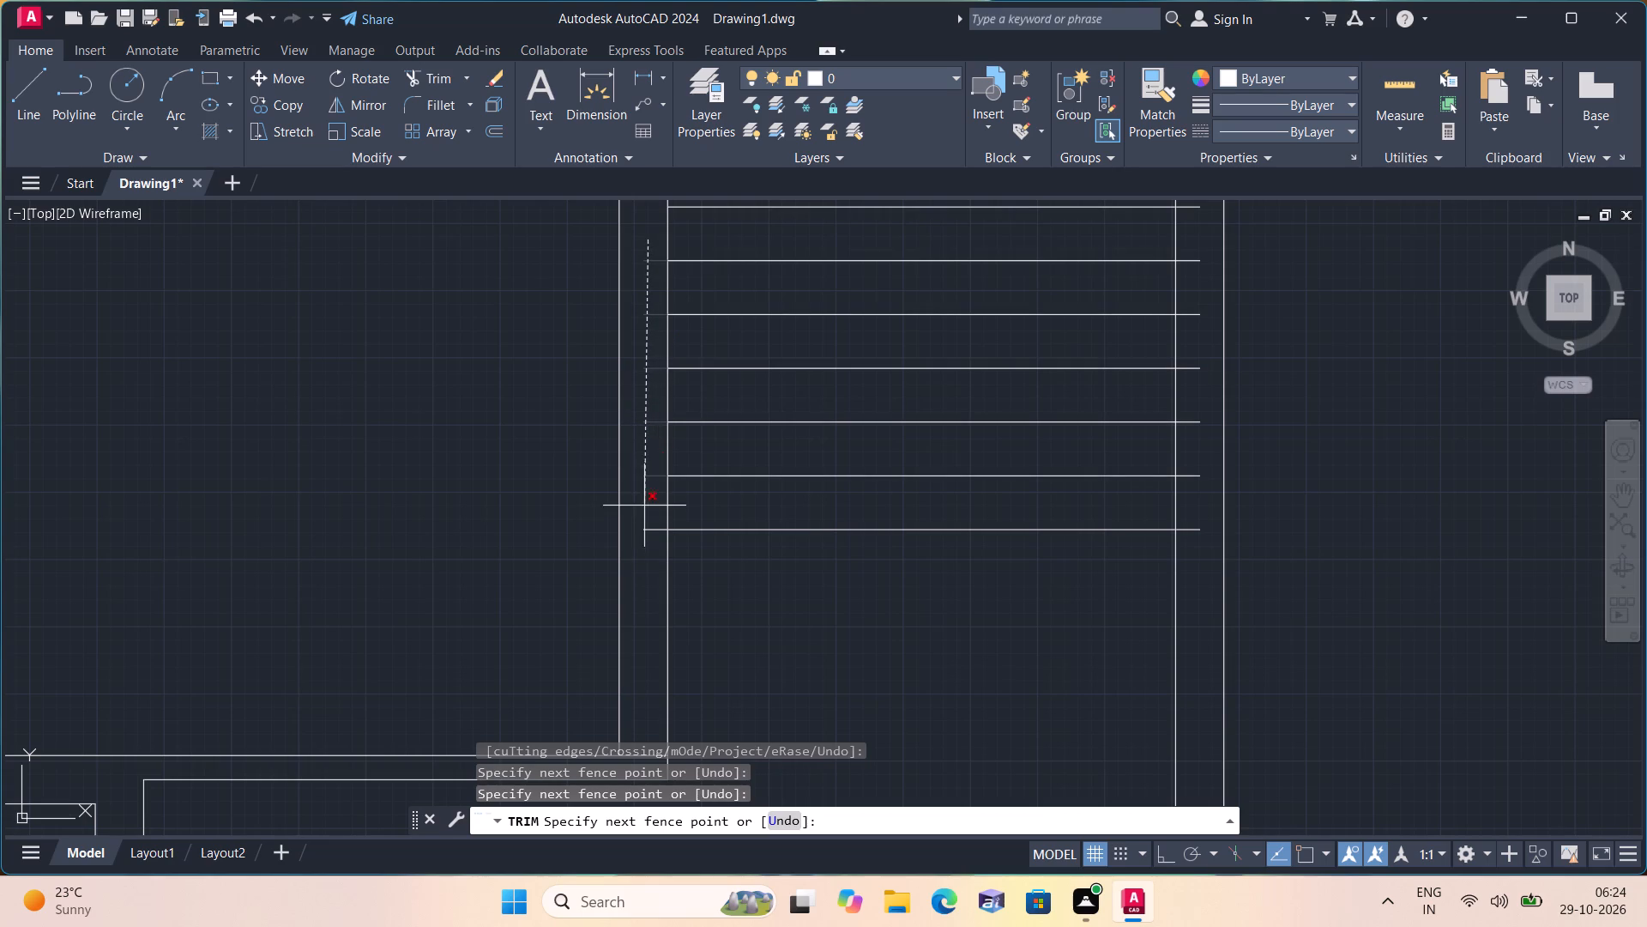
{"action": "left_click", "coordinate": [649, 534]}
Trim the right ends of the nine passage lines back to the passage's right wall face.
{"action": "scroll", "coordinate": [641, 405], "scroll_direction": "down", "scroll_amount": 2}
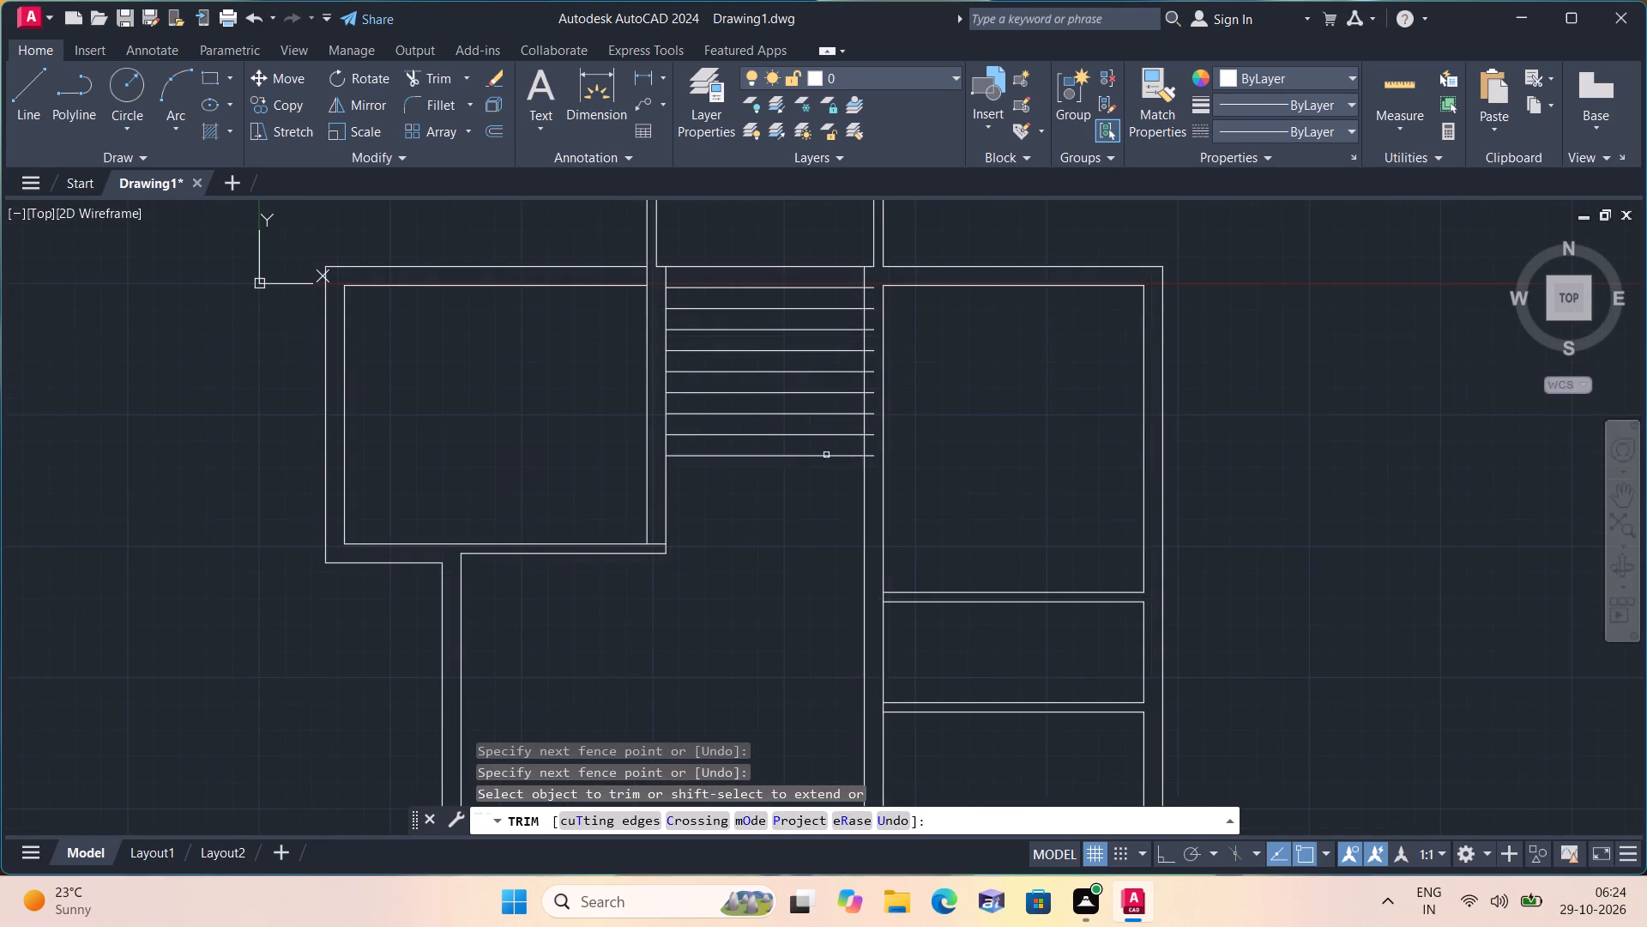
{"action": "scroll", "coordinate": [851, 464], "scroll_direction": "up", "scroll_amount": 2}
{"action": "left_click", "coordinate": [914, 458]}
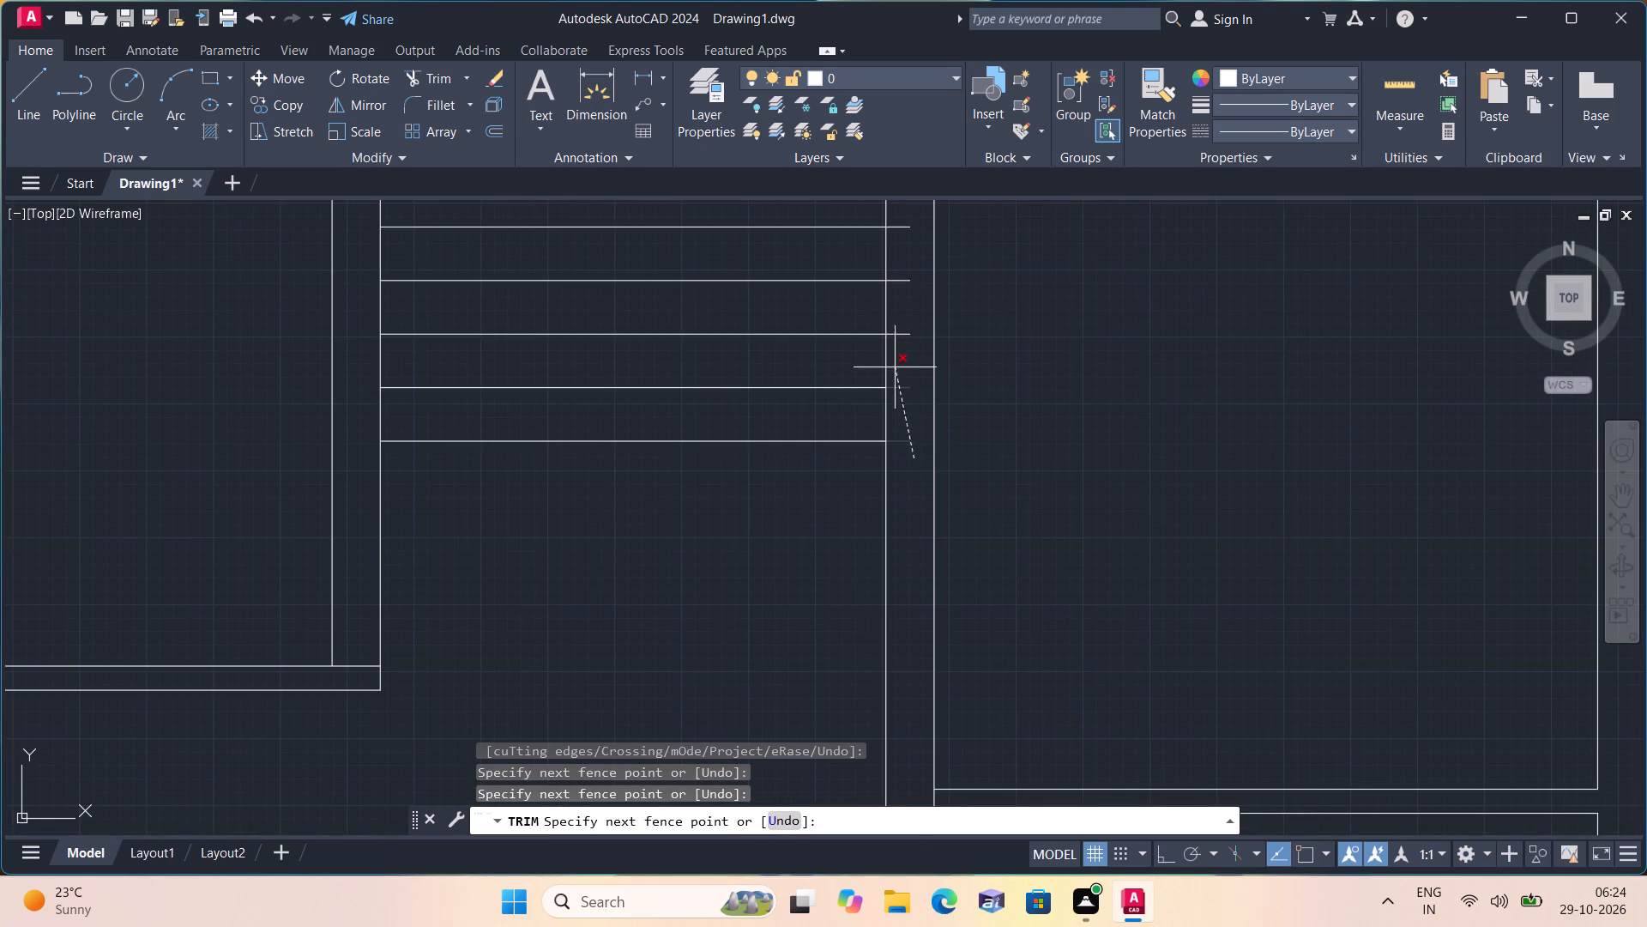
{"action": "left_click", "coordinate": [896, 231]}
{"action": "left_click_drag", "start_coordinate": [896, 225], "coordinate": [909, 272]}
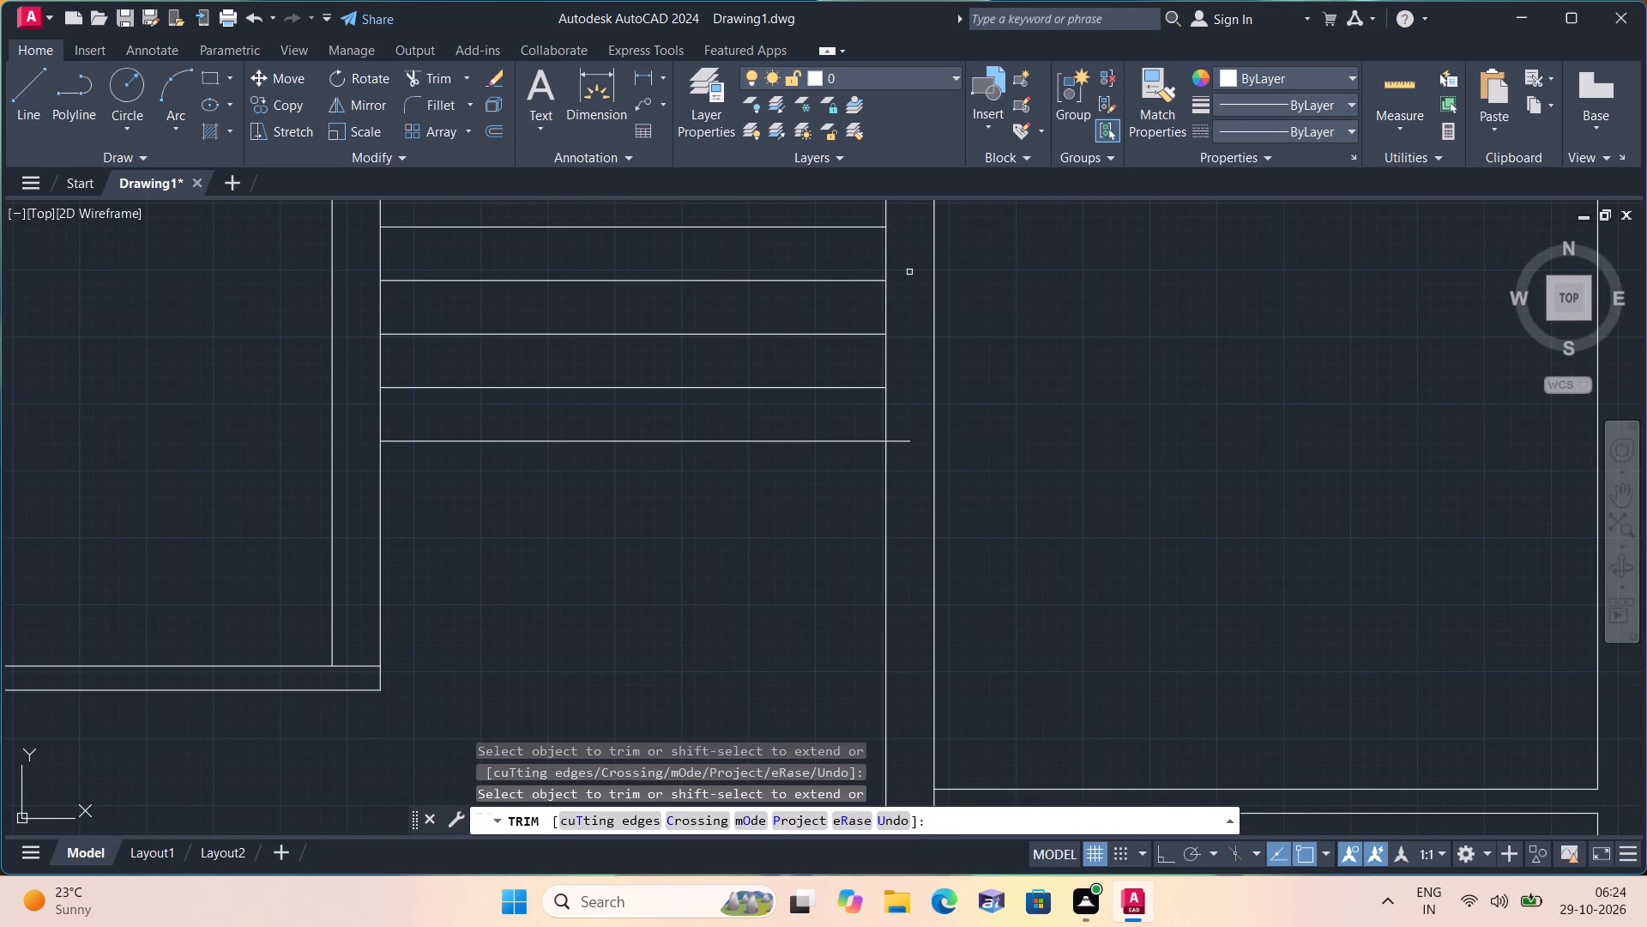
{"action": "left_click", "coordinate": [902, 445]}
{"action": "left_click", "coordinate": [904, 430]}
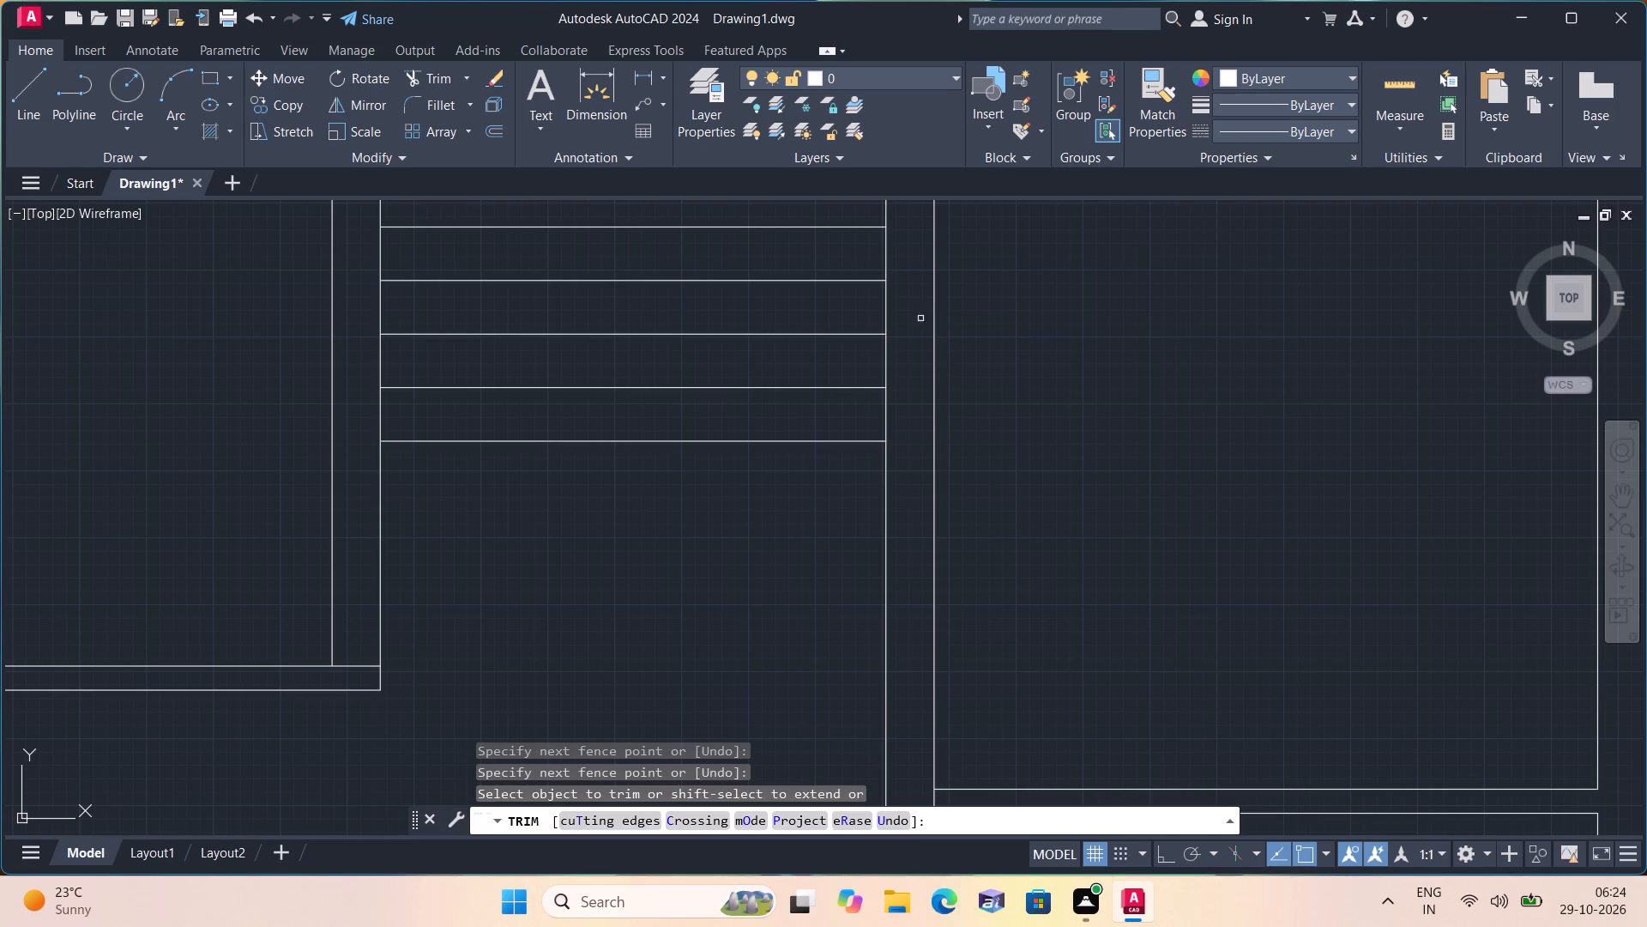
{"action": "middle_click_drag", "start_coordinate": [900, 304], "coordinate": [919, 631]}
{"action": "left_click", "coordinate": [925, 506]}
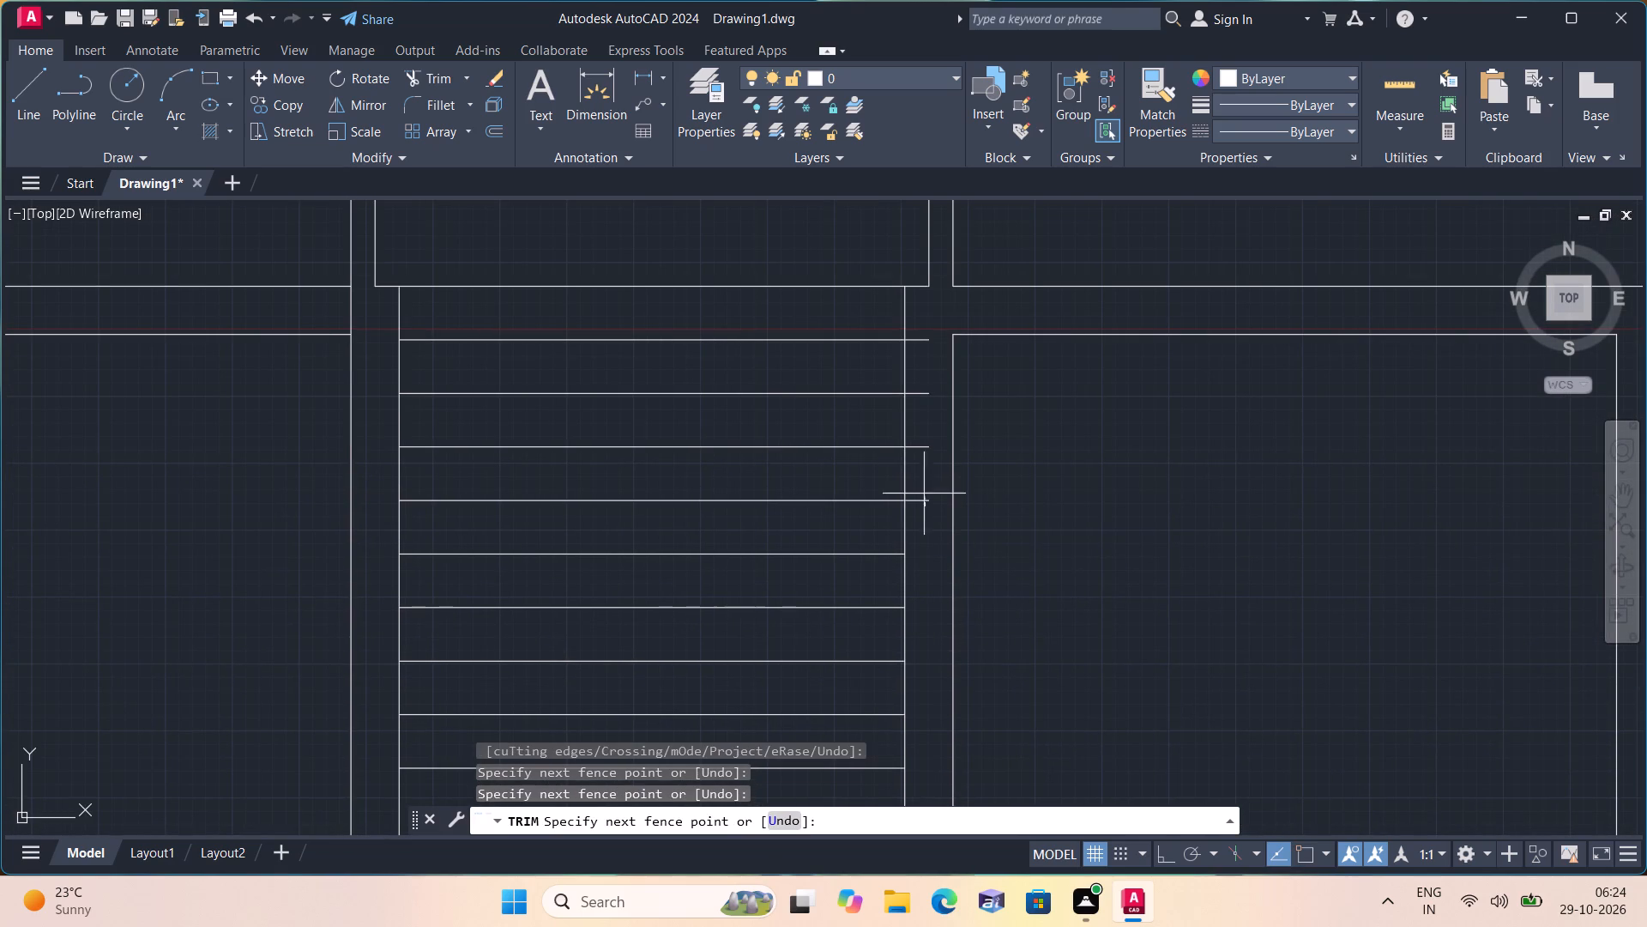
{"action": "left_click", "coordinate": [916, 387]}
{"action": "left_click_drag", "start_coordinate": [919, 359], "coordinate": [919, 358]}
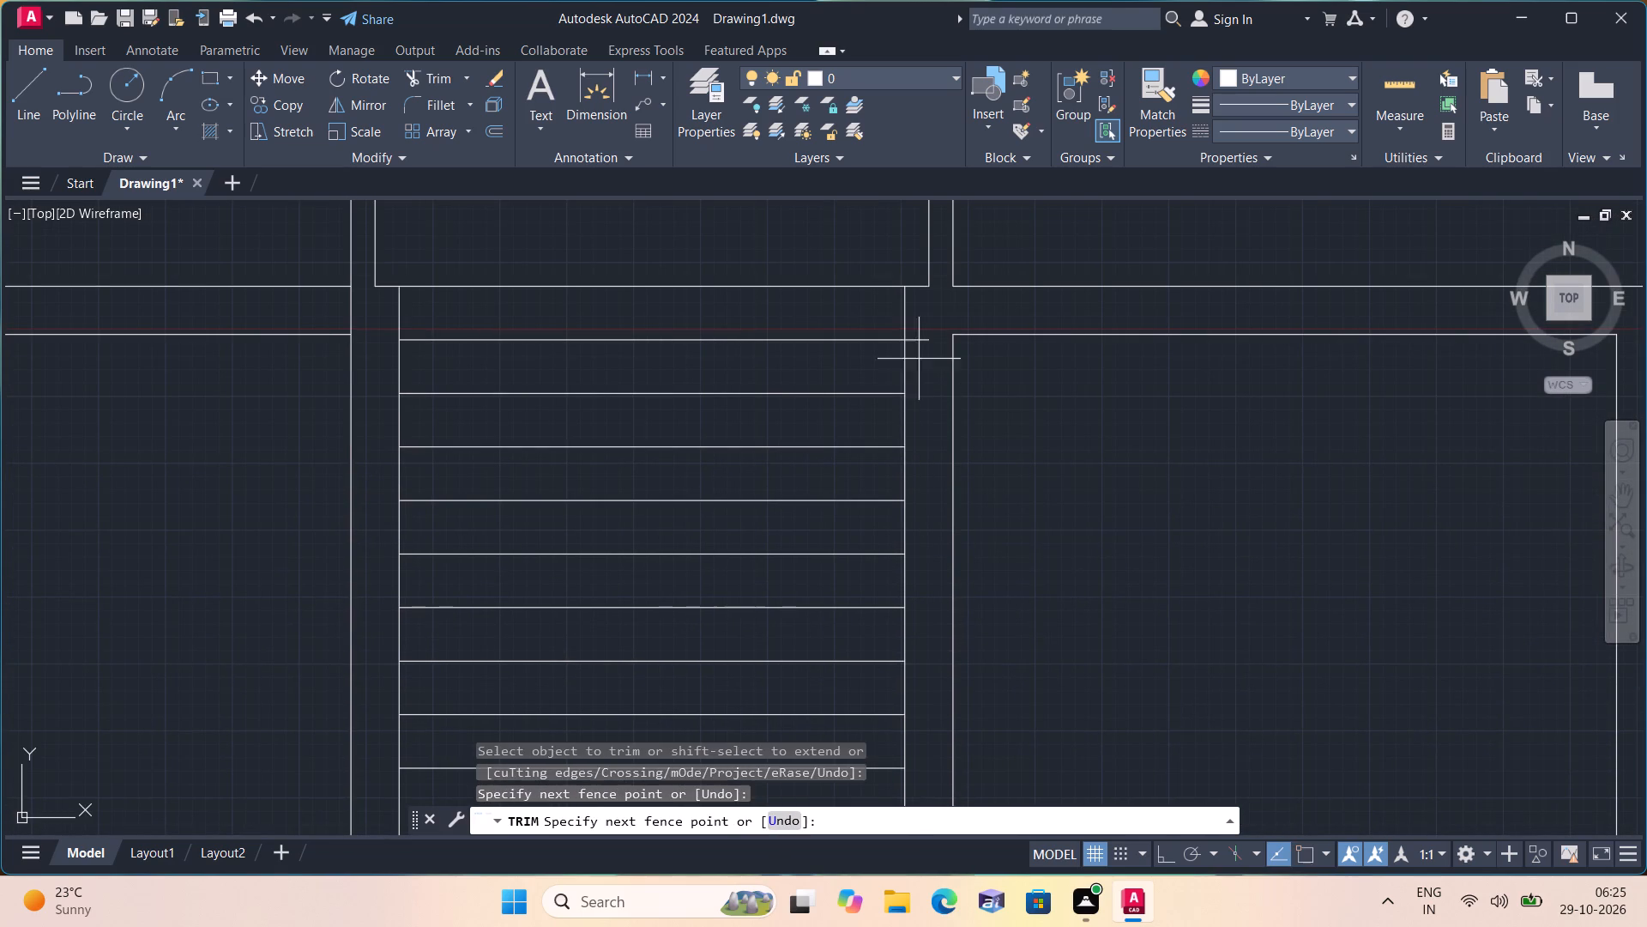
{"action": "left_click_drag", "start_coordinate": [919, 358], "coordinate": [919, 332]}
{"action": "scroll", "coordinate": [965, 434], "scroll_direction": "down", "scroll_amount": 2}
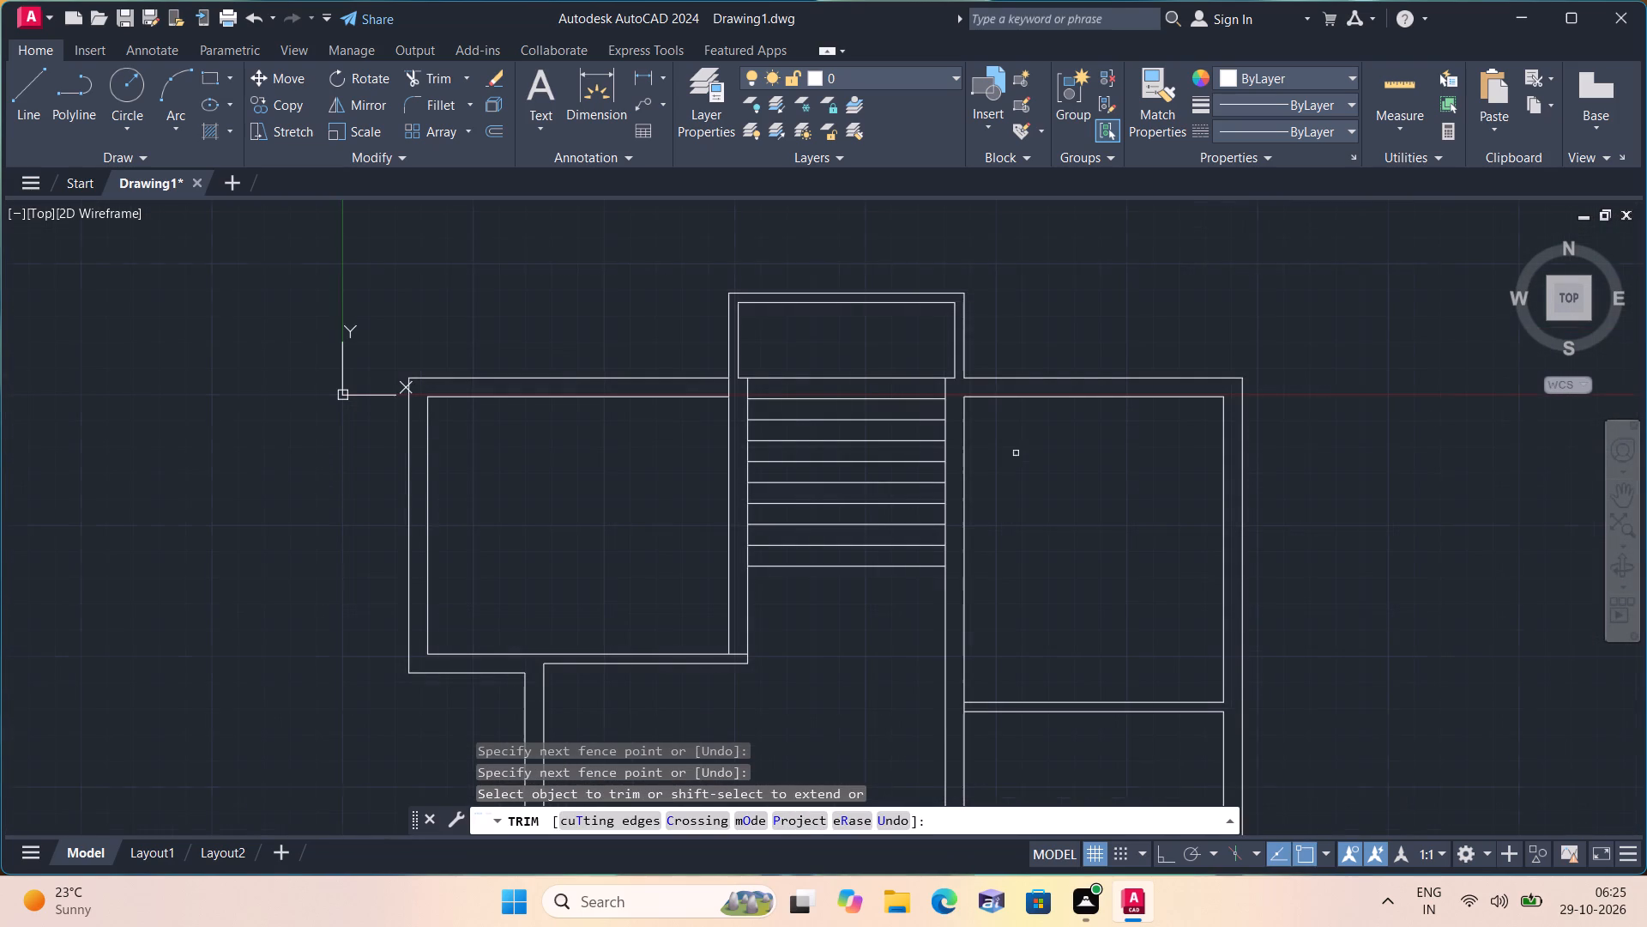
{"action": "middle_click_drag", "start_coordinate": [1035, 458], "coordinate": [864, 450]}
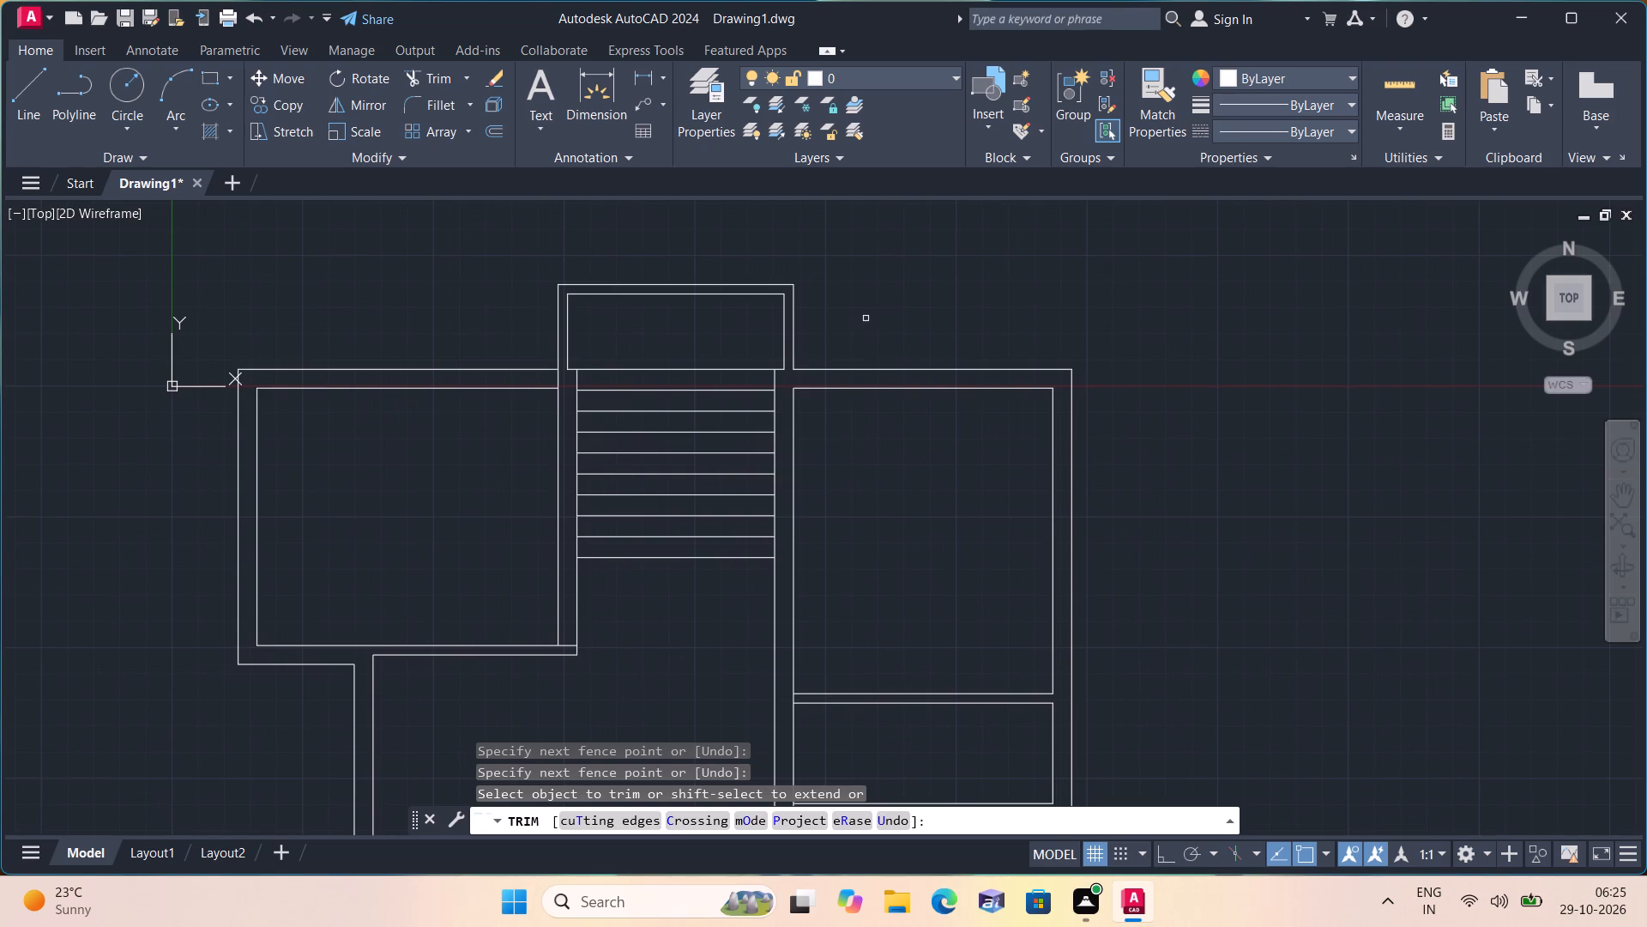
{"action": "key", "text": "space"}
With Ortho on, draw a vertical line from the midpoint of the top projection's lower line down to the lowest passage line.
{"action": "type", "text": "l"}
{"action": "key", "text": "space"}
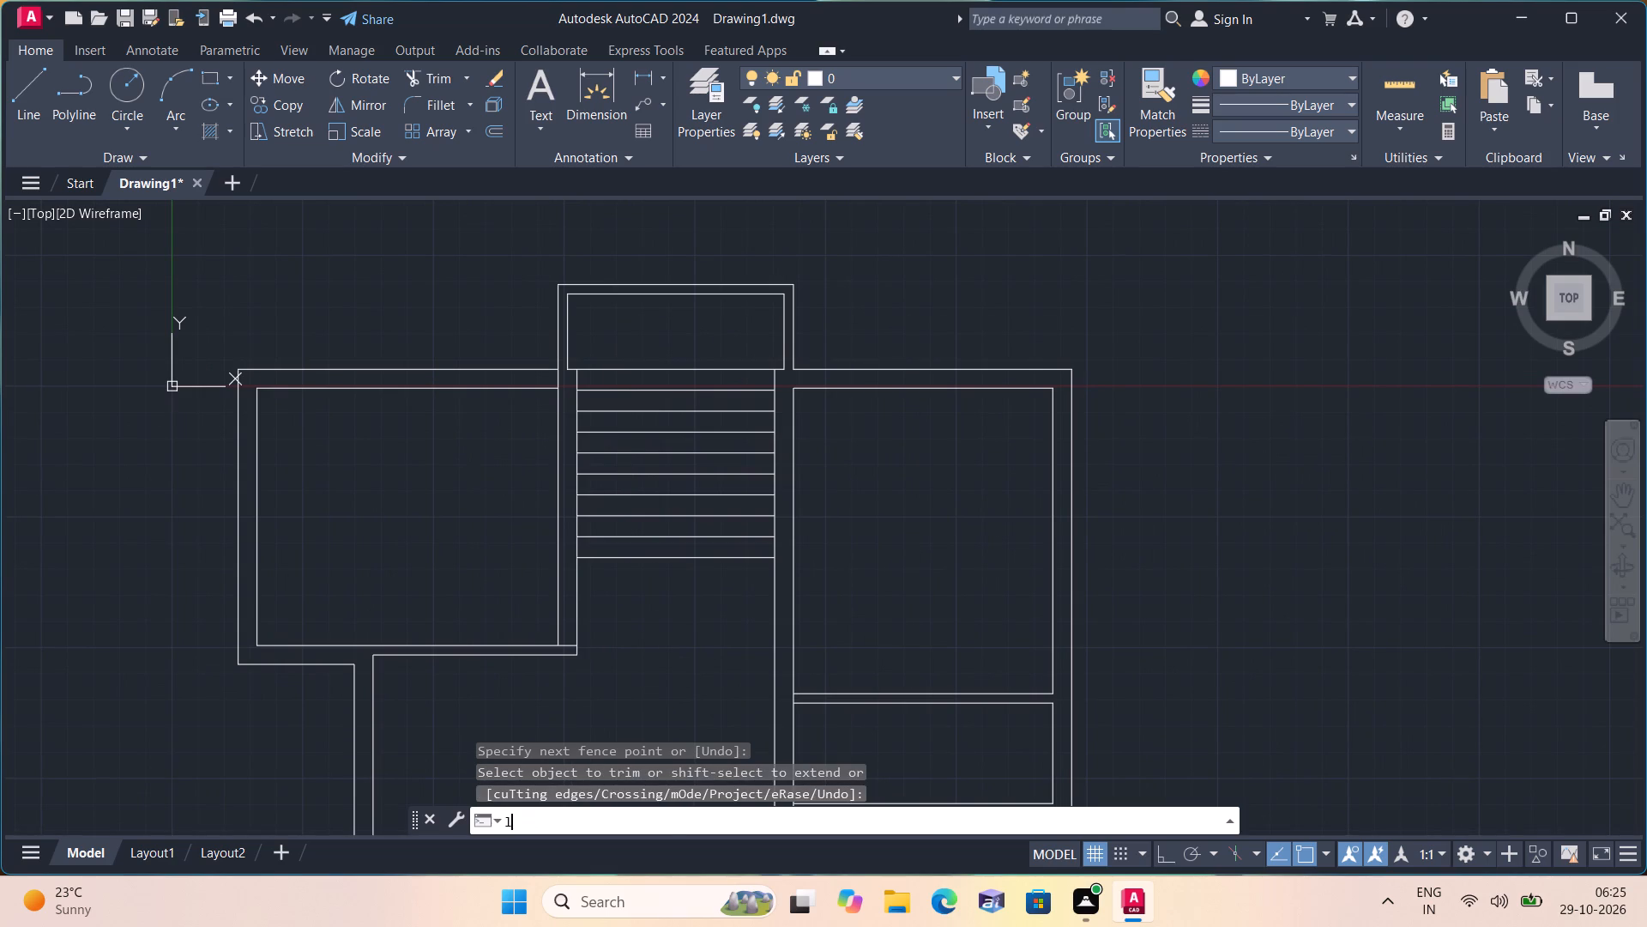
{"action": "scroll", "coordinate": [682, 354], "scroll_direction": "up", "scroll_amount": 1}
{"action": "left_click", "coordinate": [671, 377]}
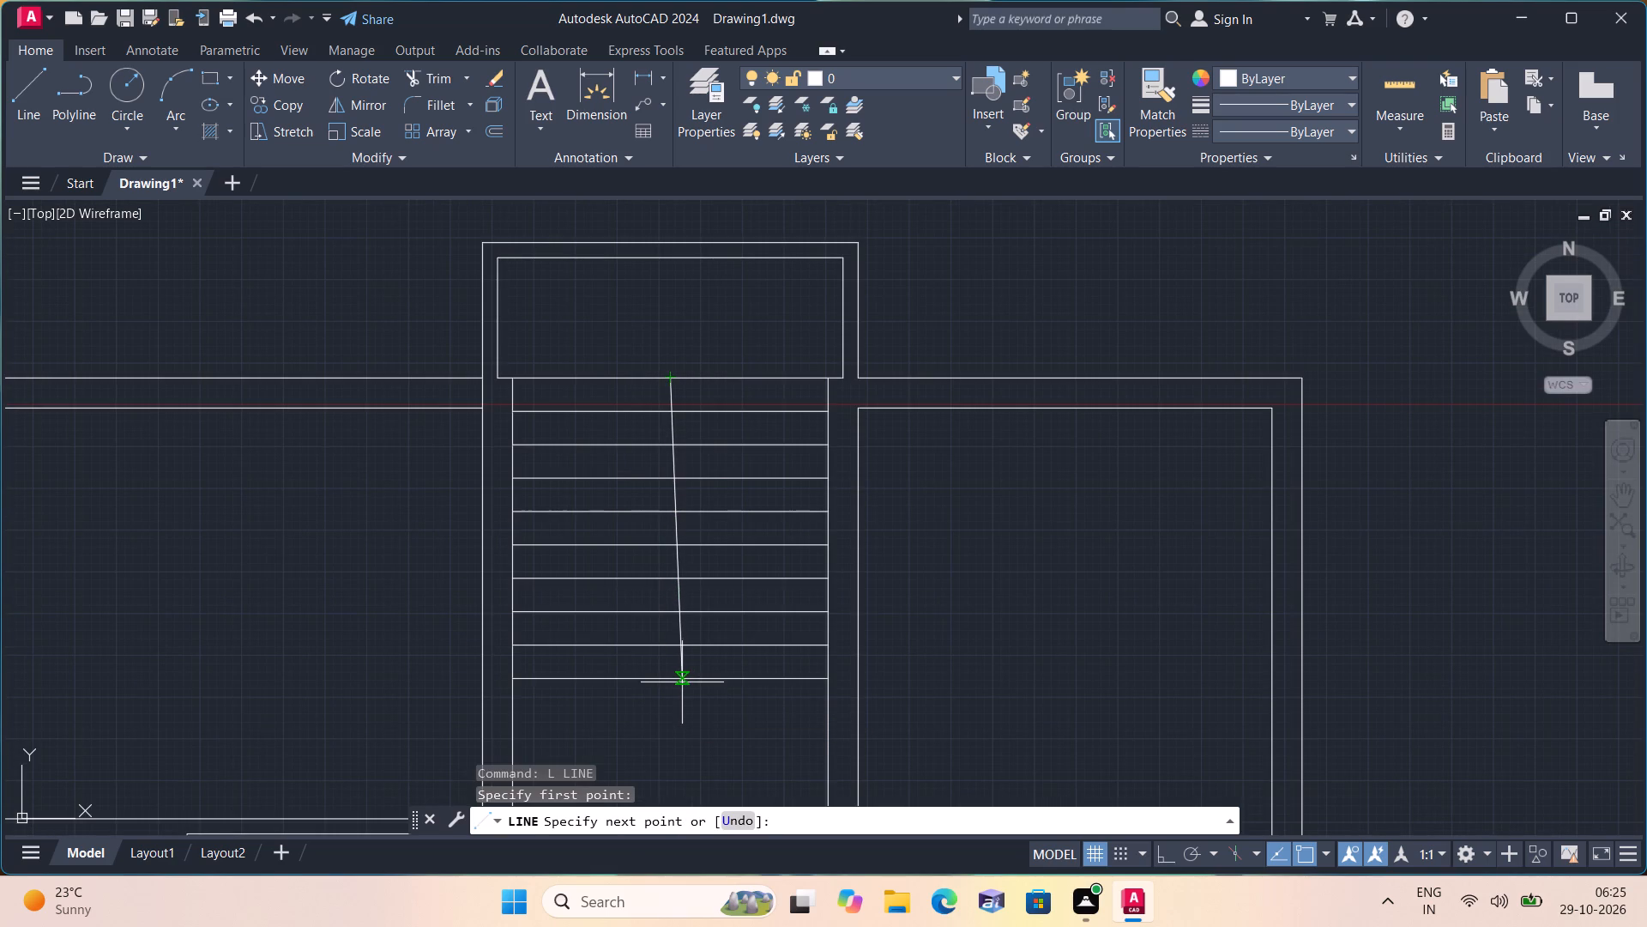
{"action": "key", "text": "F8"}
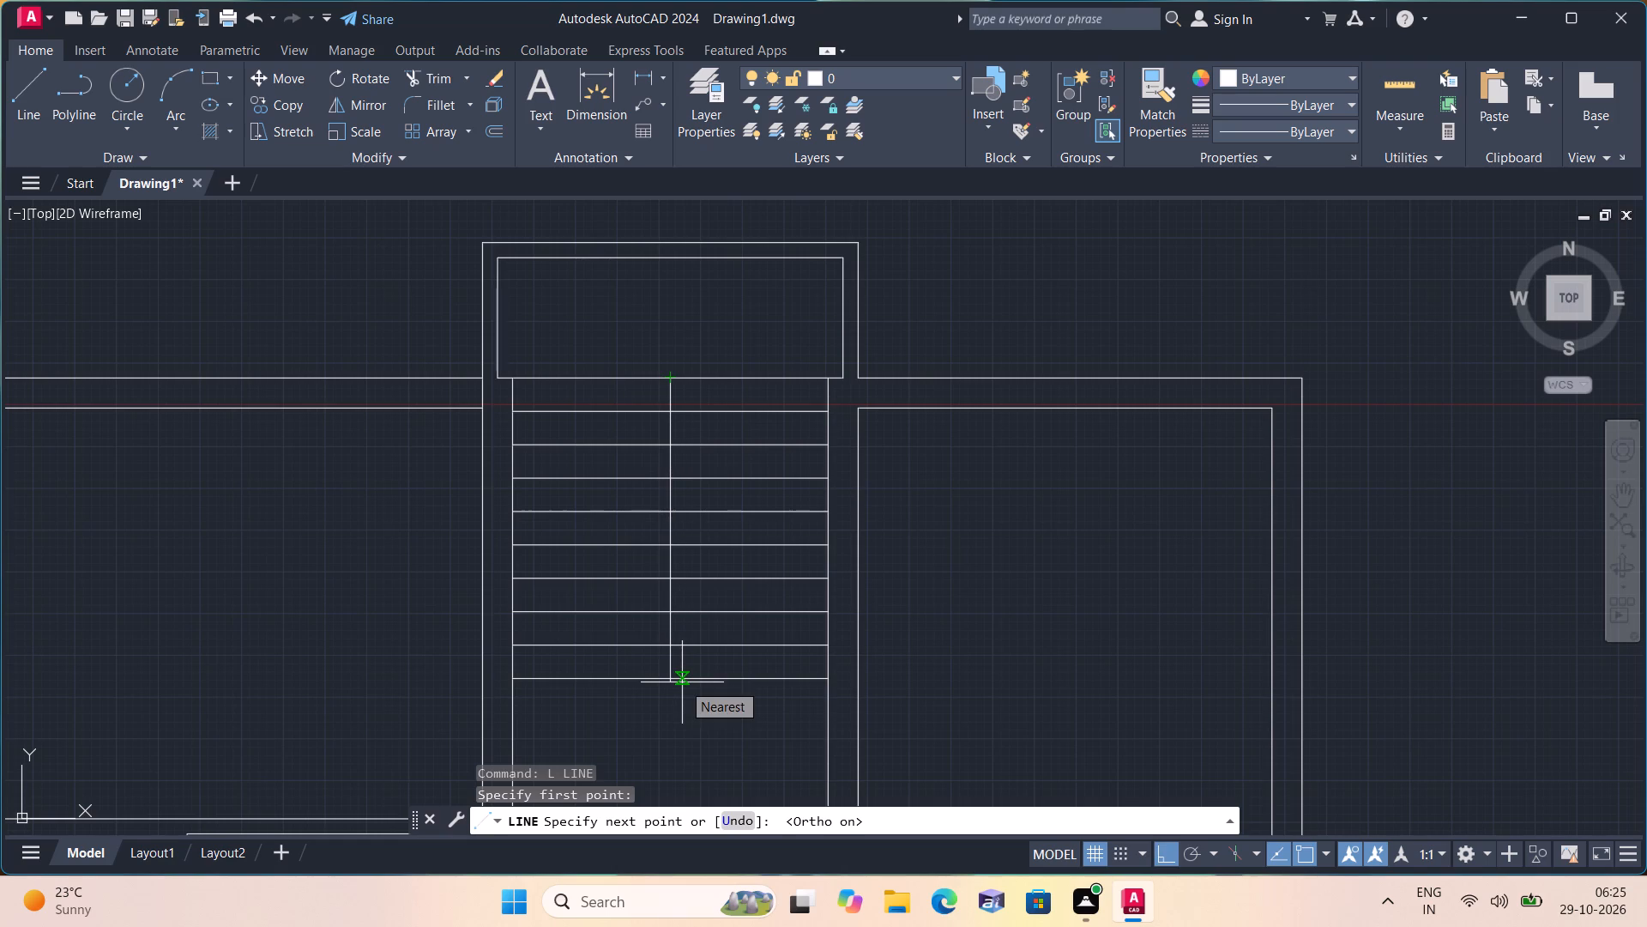
{"action": "left_click", "coordinate": [672, 677]}
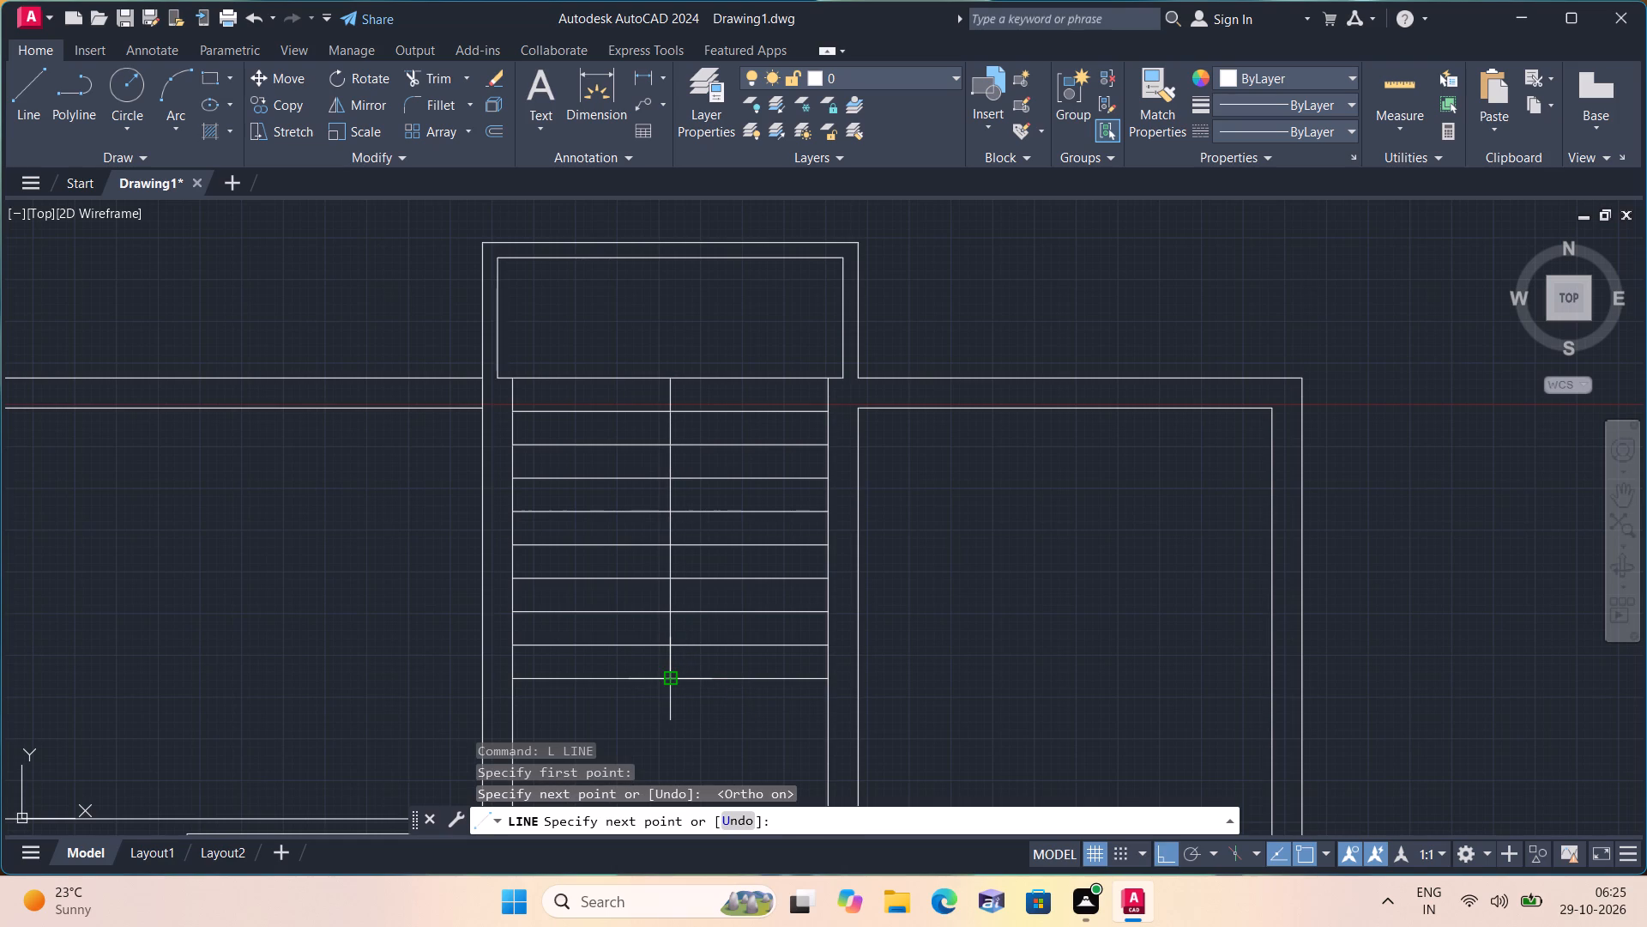
{"action": "key", "text": "space"}
Offset the vertical centre line by 1" to both its left and right sides.
{"action": "key", "text": "o"}
{"action": "key", "text": "f"}
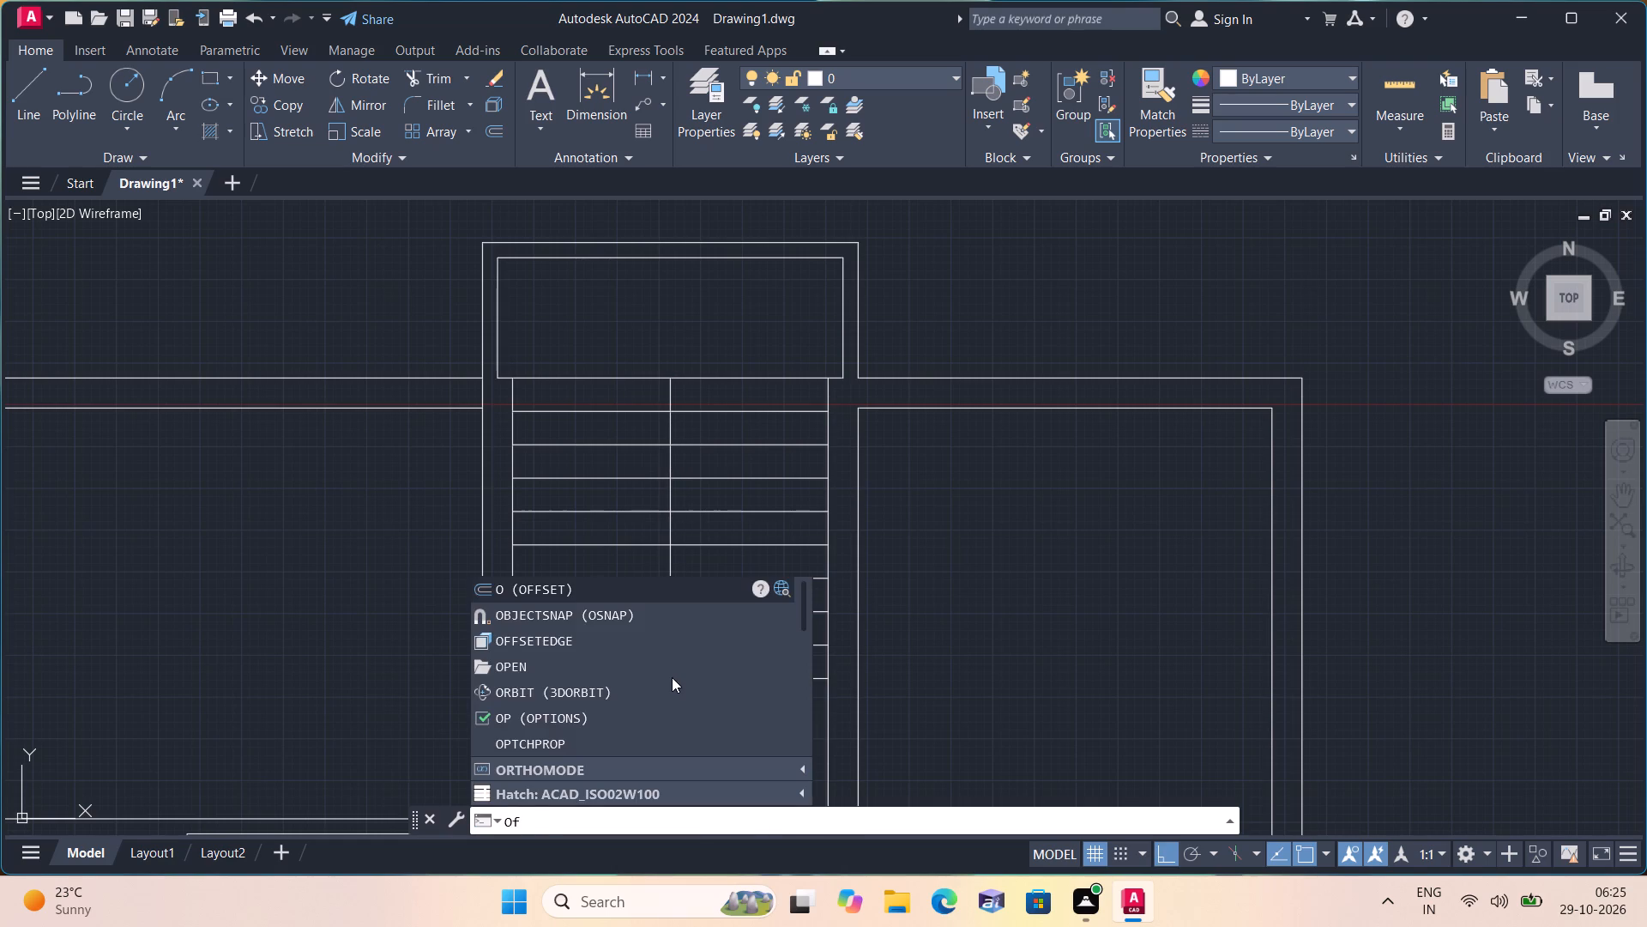
{"action": "key", "text": "space"}
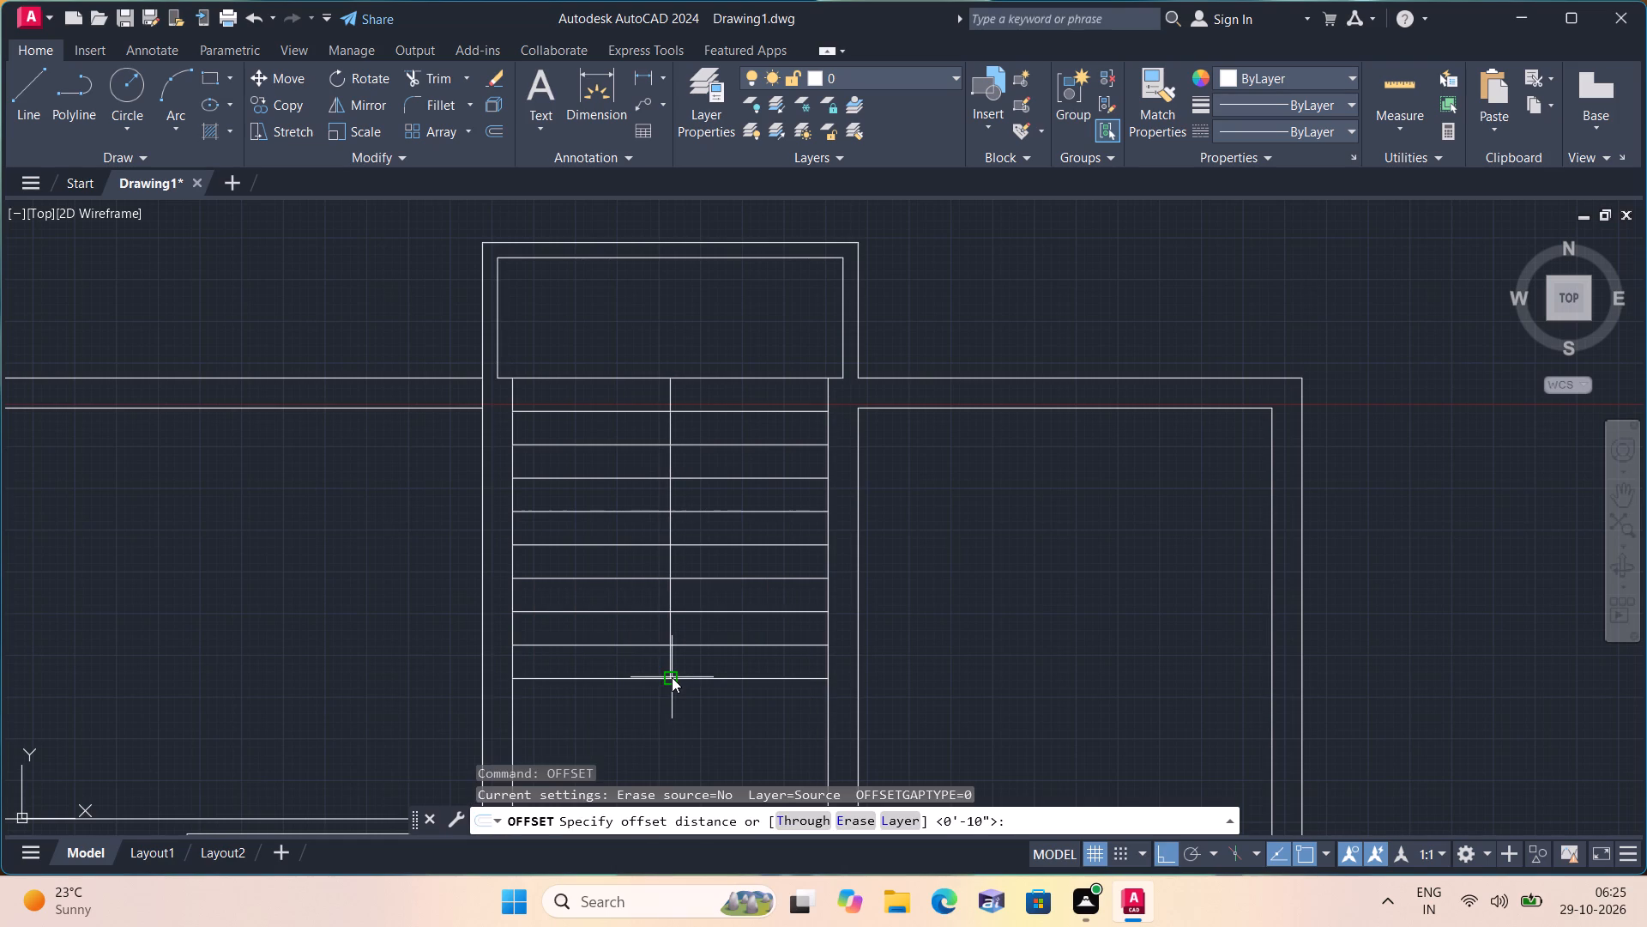
{"action": "type", "text": "1\""}
{"action": "key", "text": "space"}
{"action": "scroll", "coordinate": [671, 677], "scroll_direction": "up", "scroll_amount": 2}
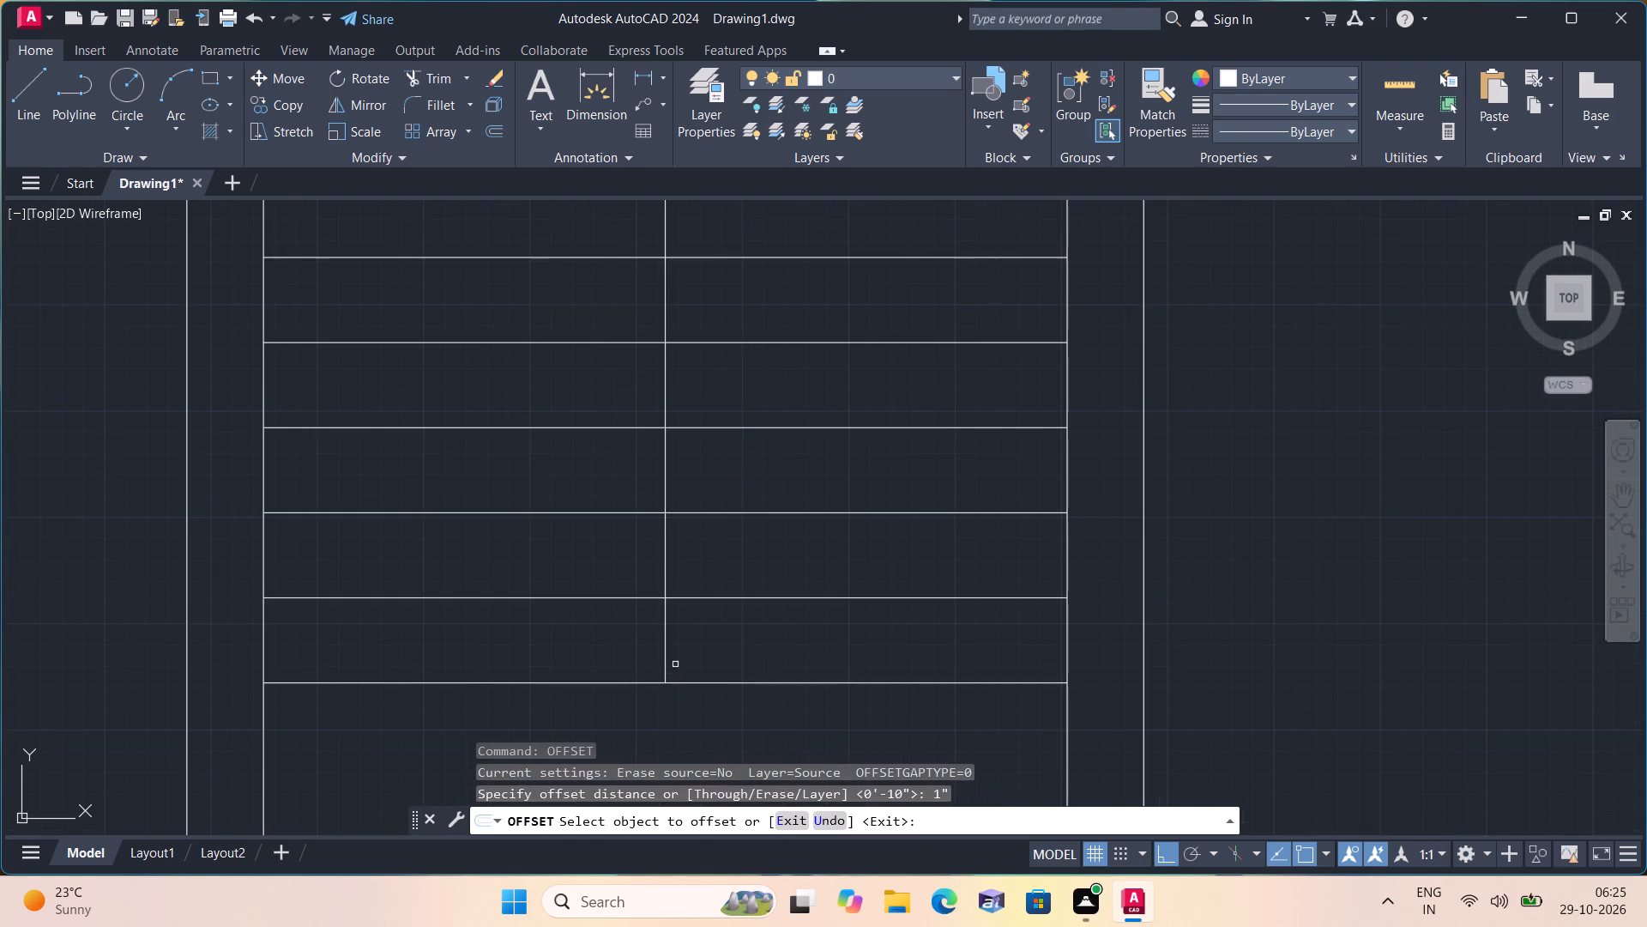
{"action": "left_click", "coordinate": [667, 640]}
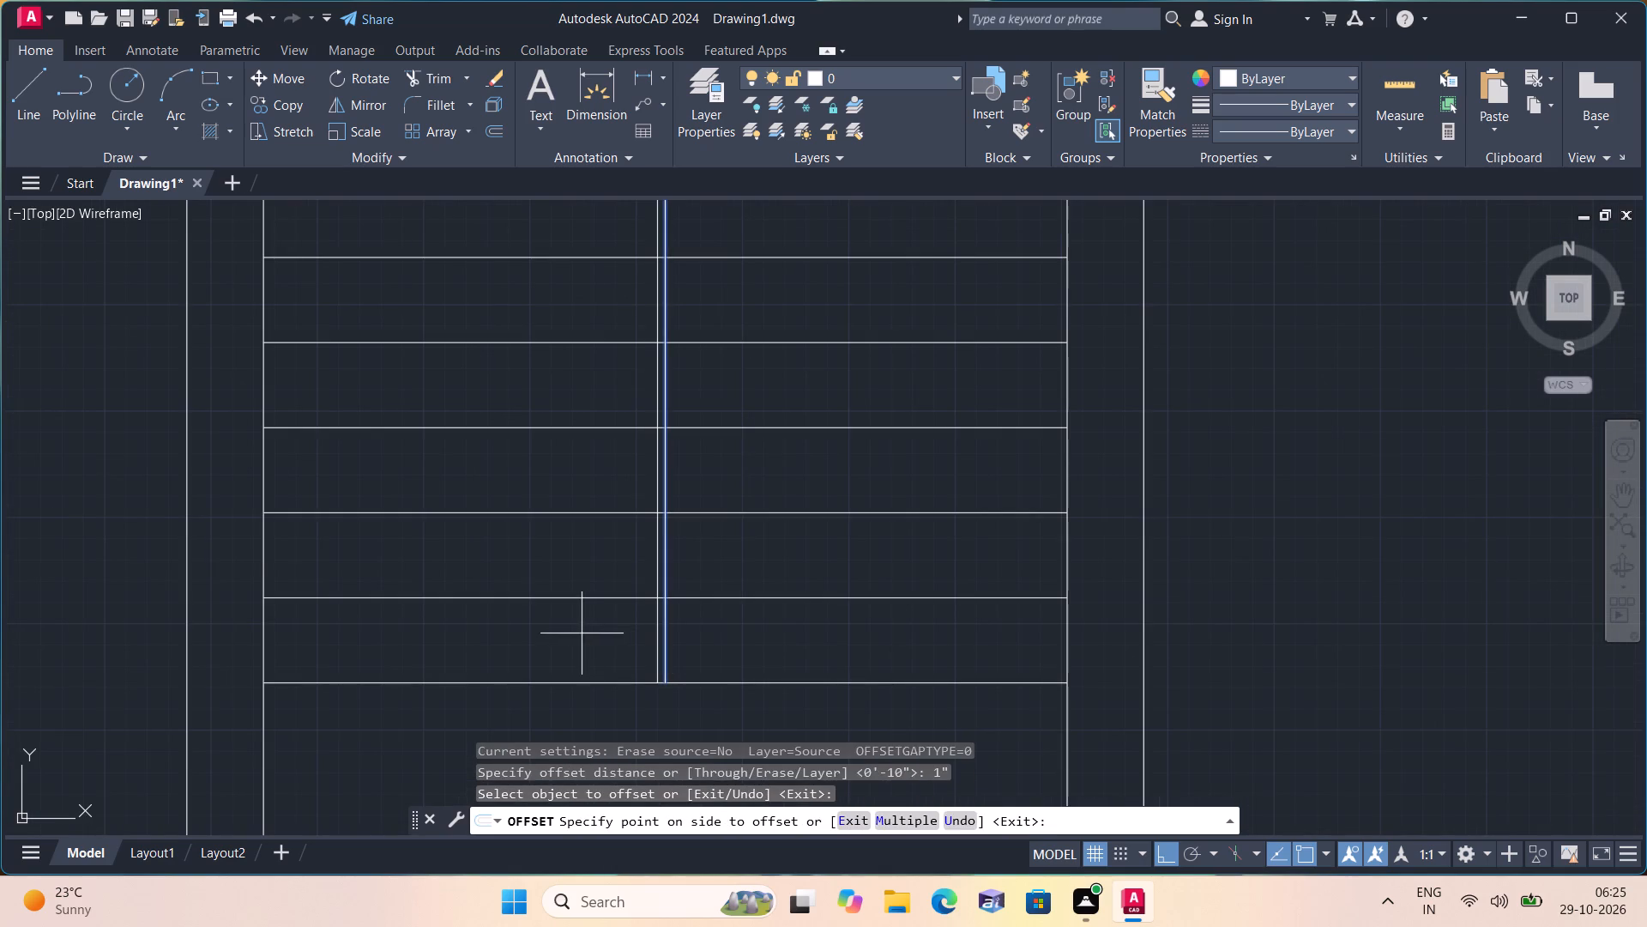
{"action": "left_click", "coordinate": [582, 633]}
{"action": "left_click", "coordinate": [664, 640]}
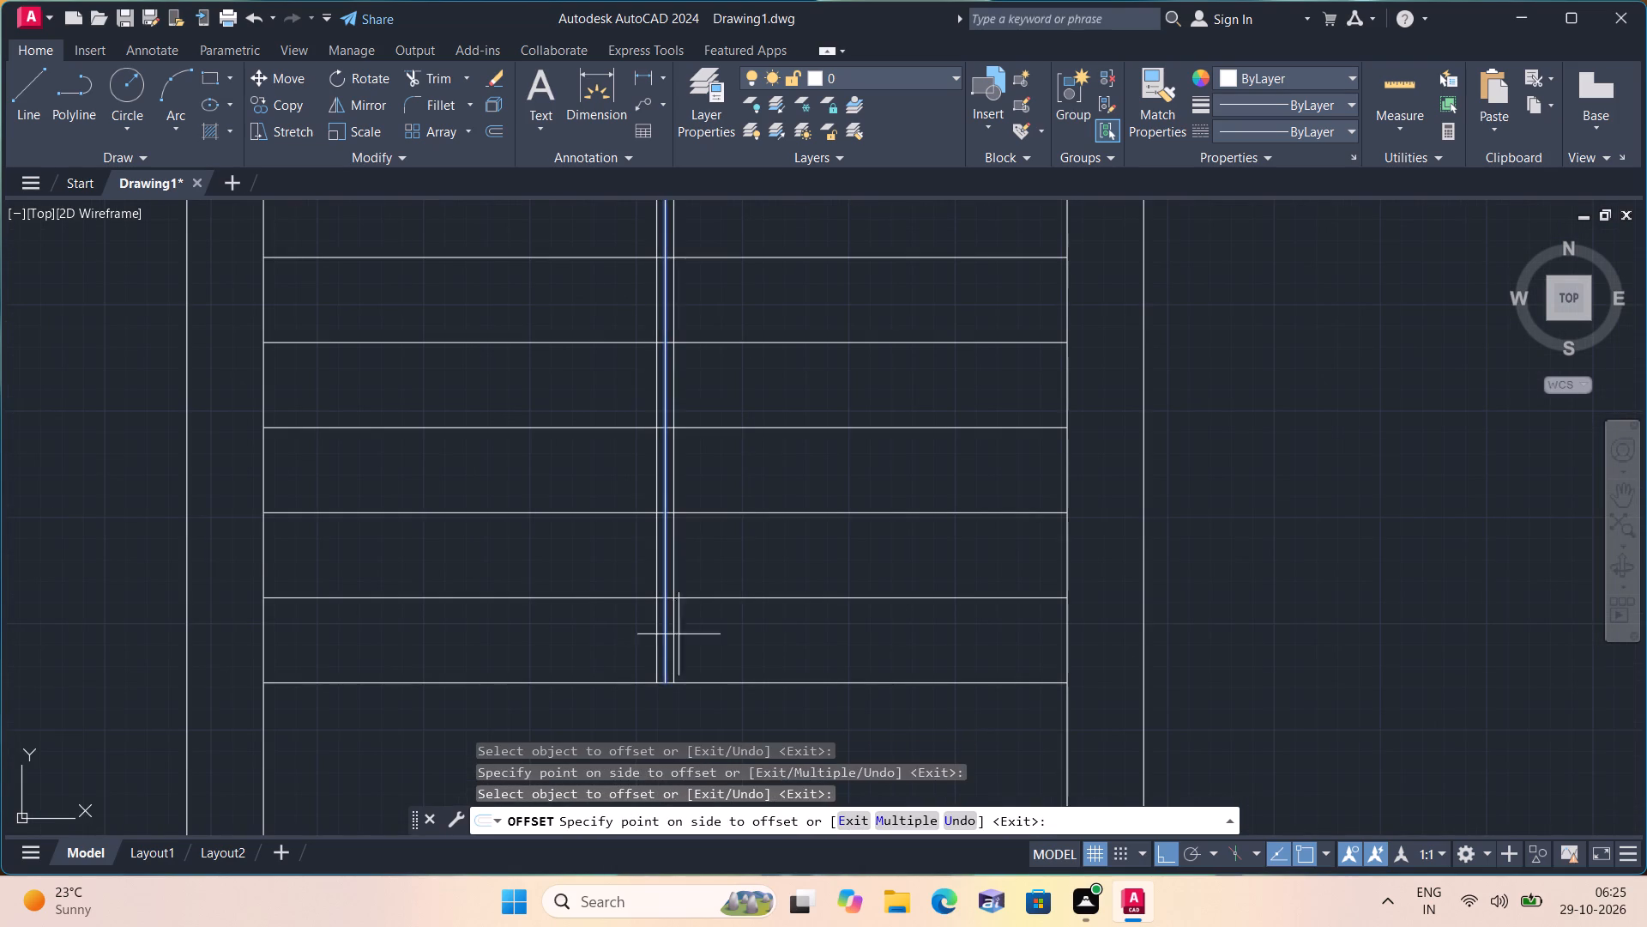
{"action": "left_click", "coordinate": [753, 623]}
{"action": "key", "text": "space"}
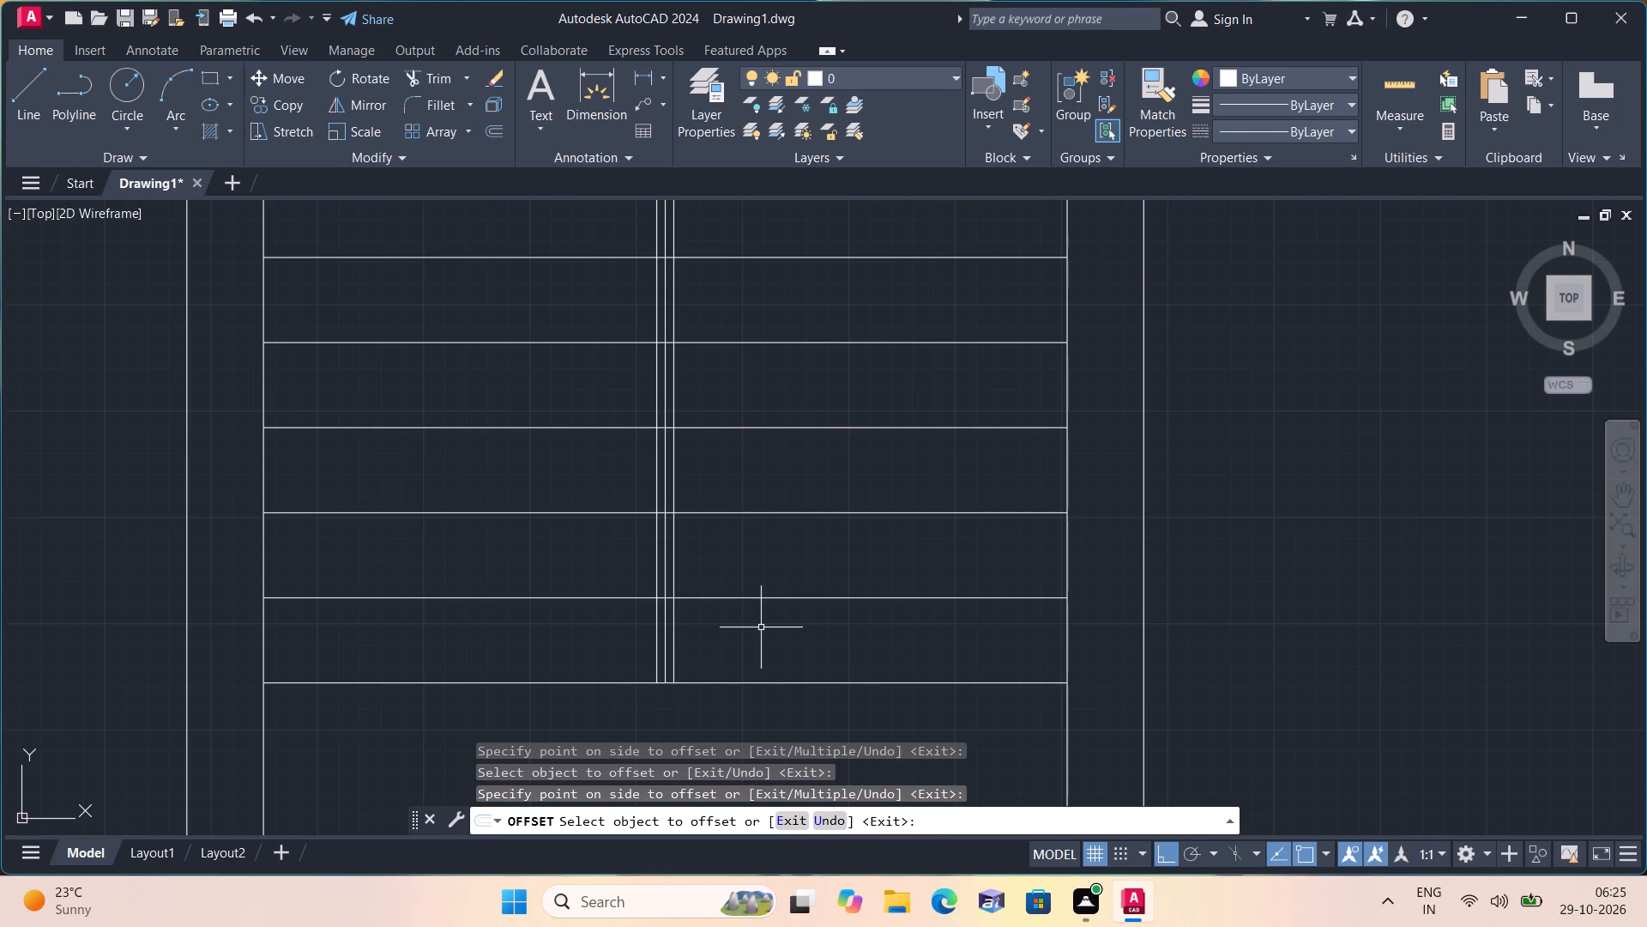
Delete the original centre line between the staircase's two 1" offset divider lines.
{"action": "scroll", "coordinate": [664, 613], "scroll_direction": "up", "scroll_amount": 1}
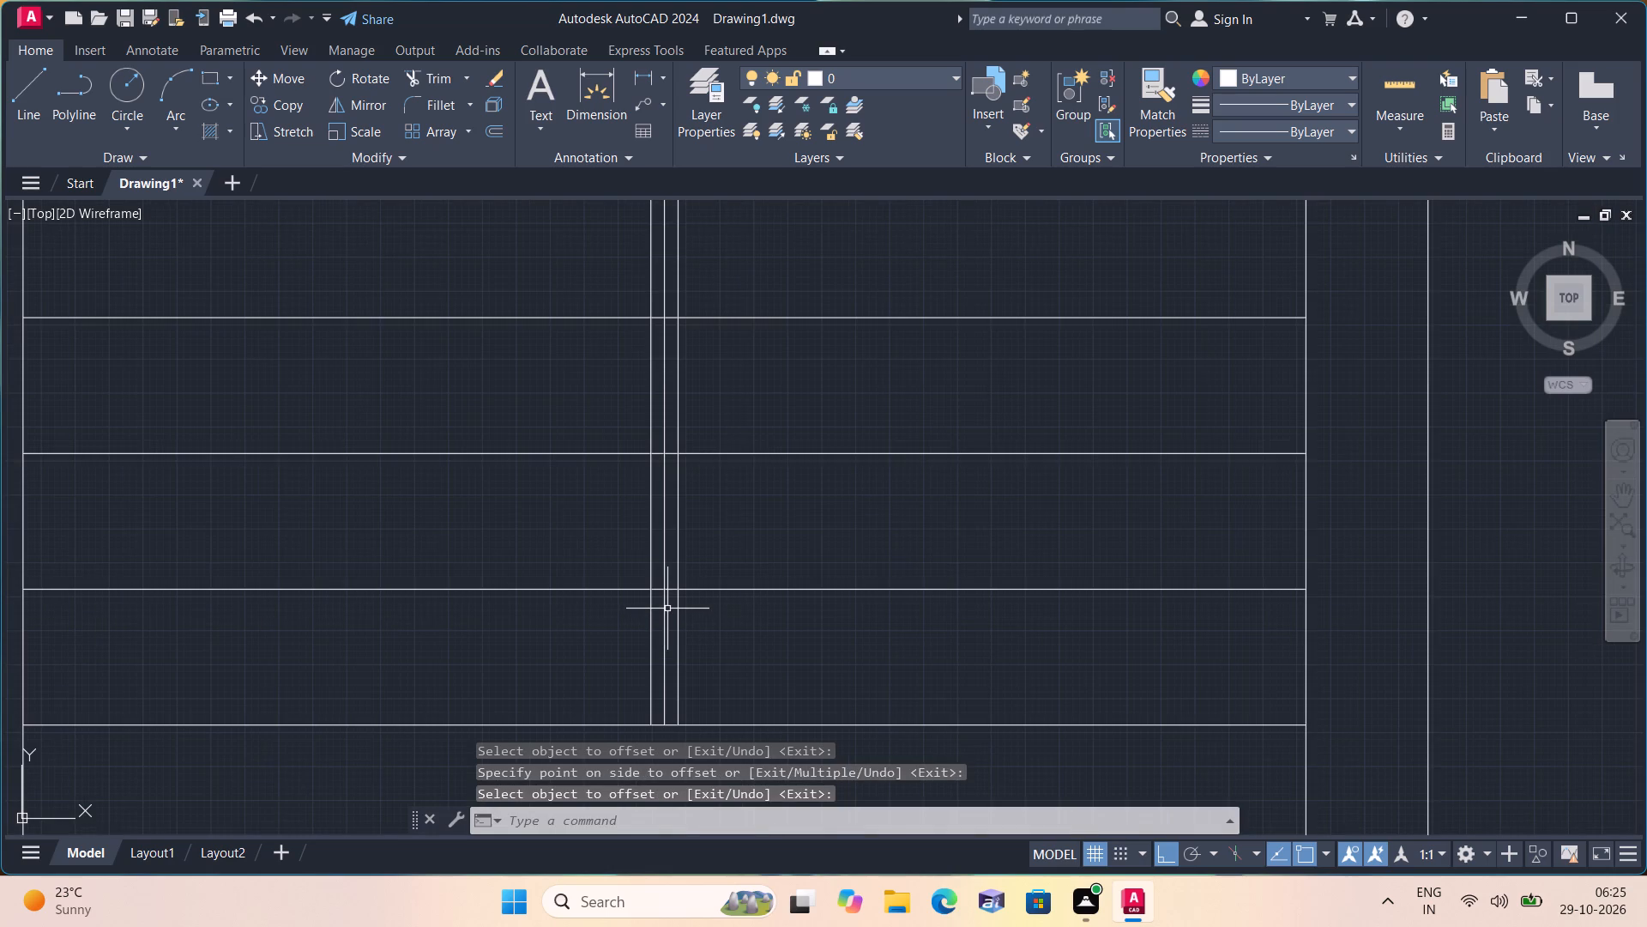
{"action": "left_click", "coordinate": [665, 607]}
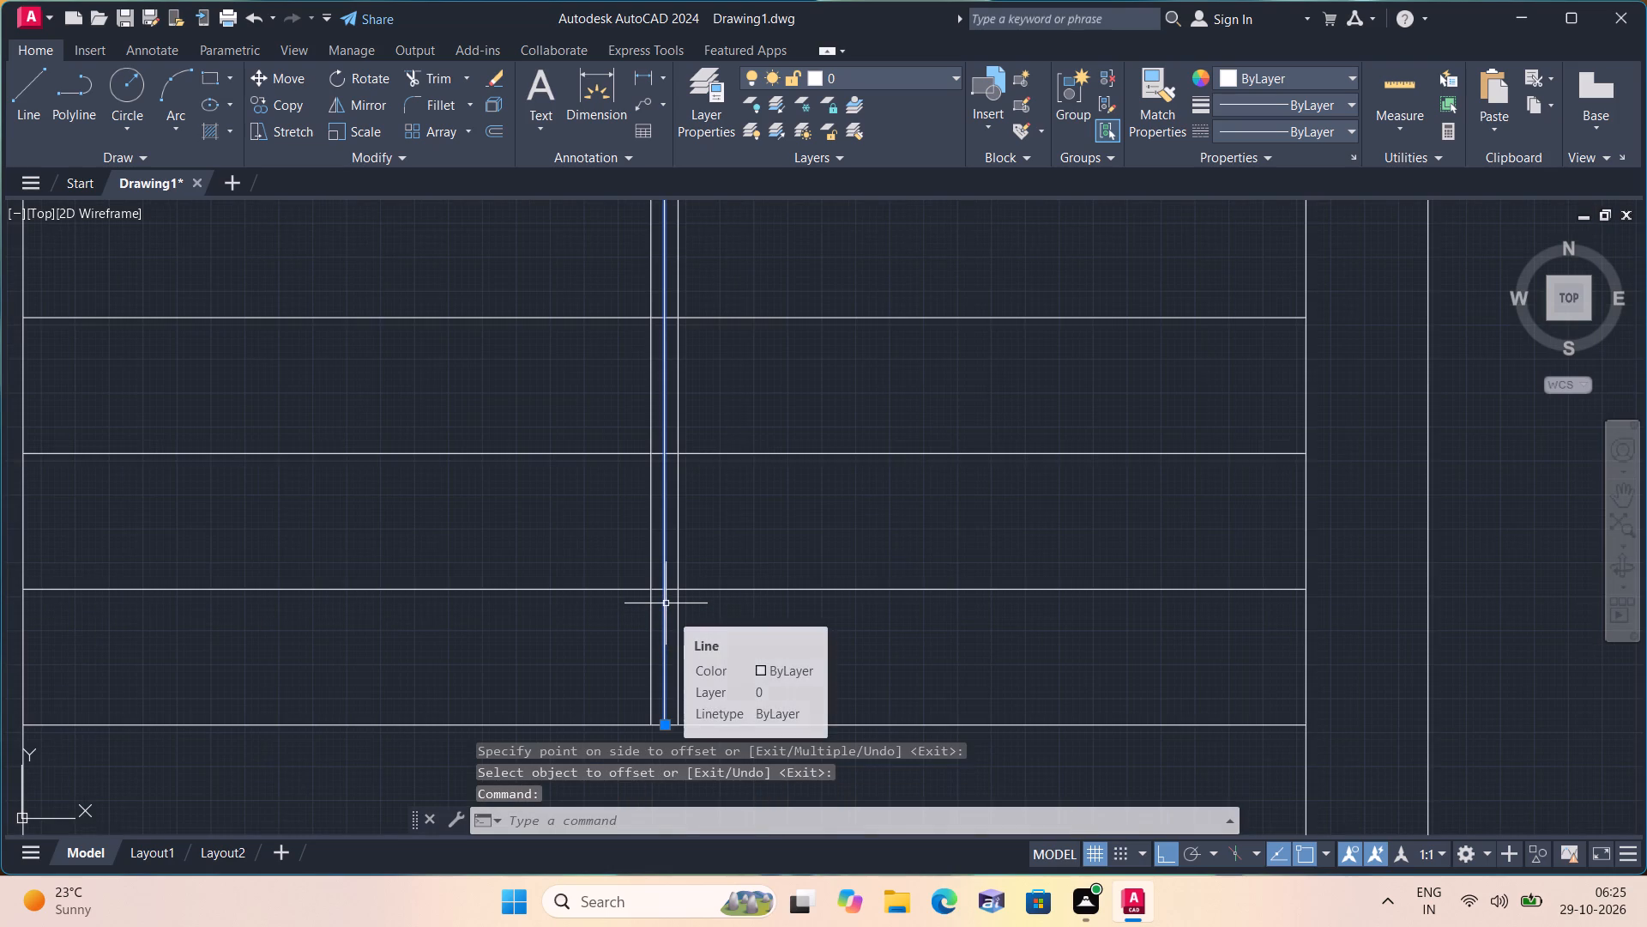
{"action": "key", "text": "Delete"}
Trim the stair lines out of the gap between the two divider lines, leaving the lowest stair line uncut.
{"action": "type", "text": "trim"}
{"action": "key", "text": "space"}
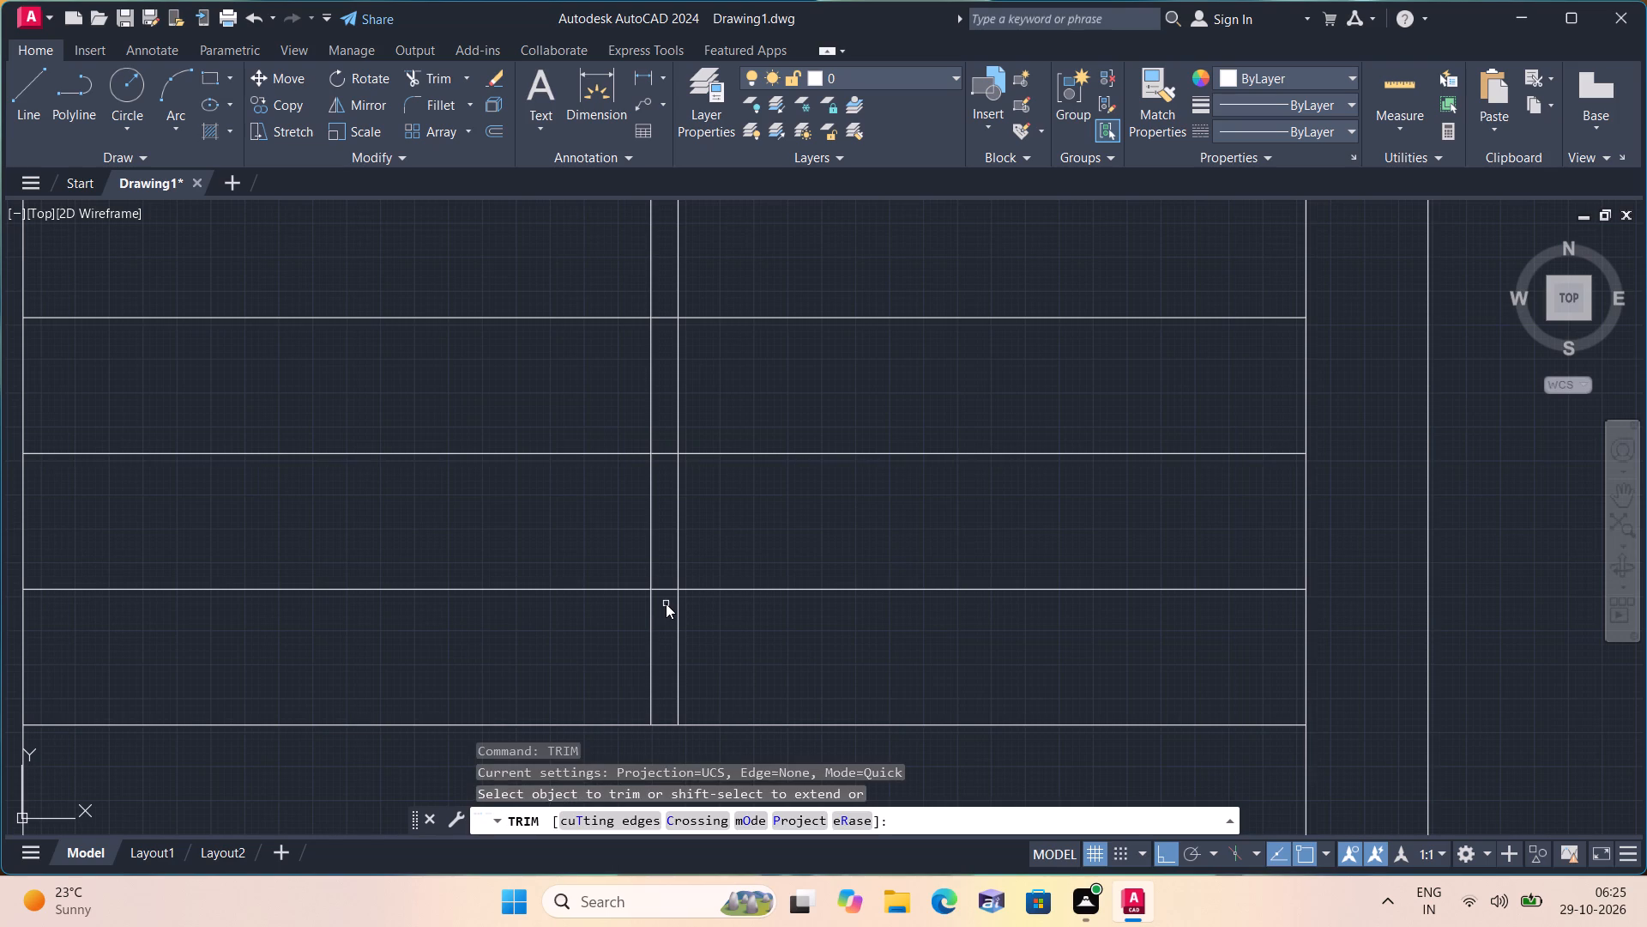
{"action": "scroll", "coordinate": [666, 603], "scroll_direction": "up", "scroll_amount": 1}
{"action": "left_click", "coordinate": [666, 603]}
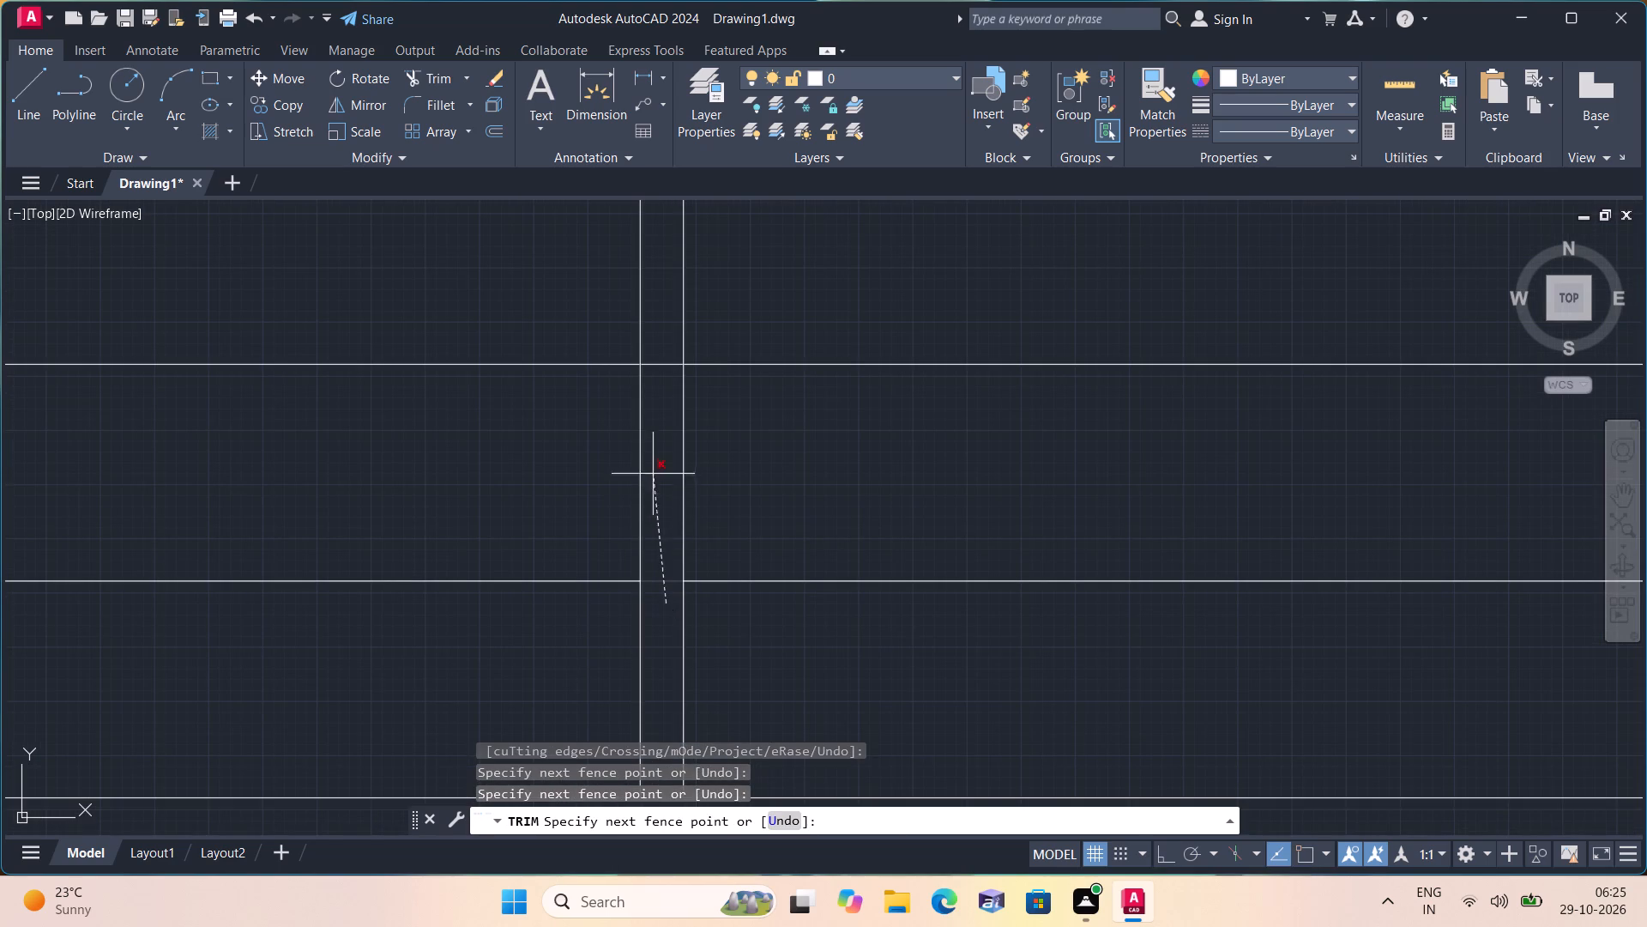
{"action": "left_click", "coordinate": [669, 353]}
{"action": "middle_click_drag", "start_coordinate": [670, 403], "coordinate": [742, 677]}
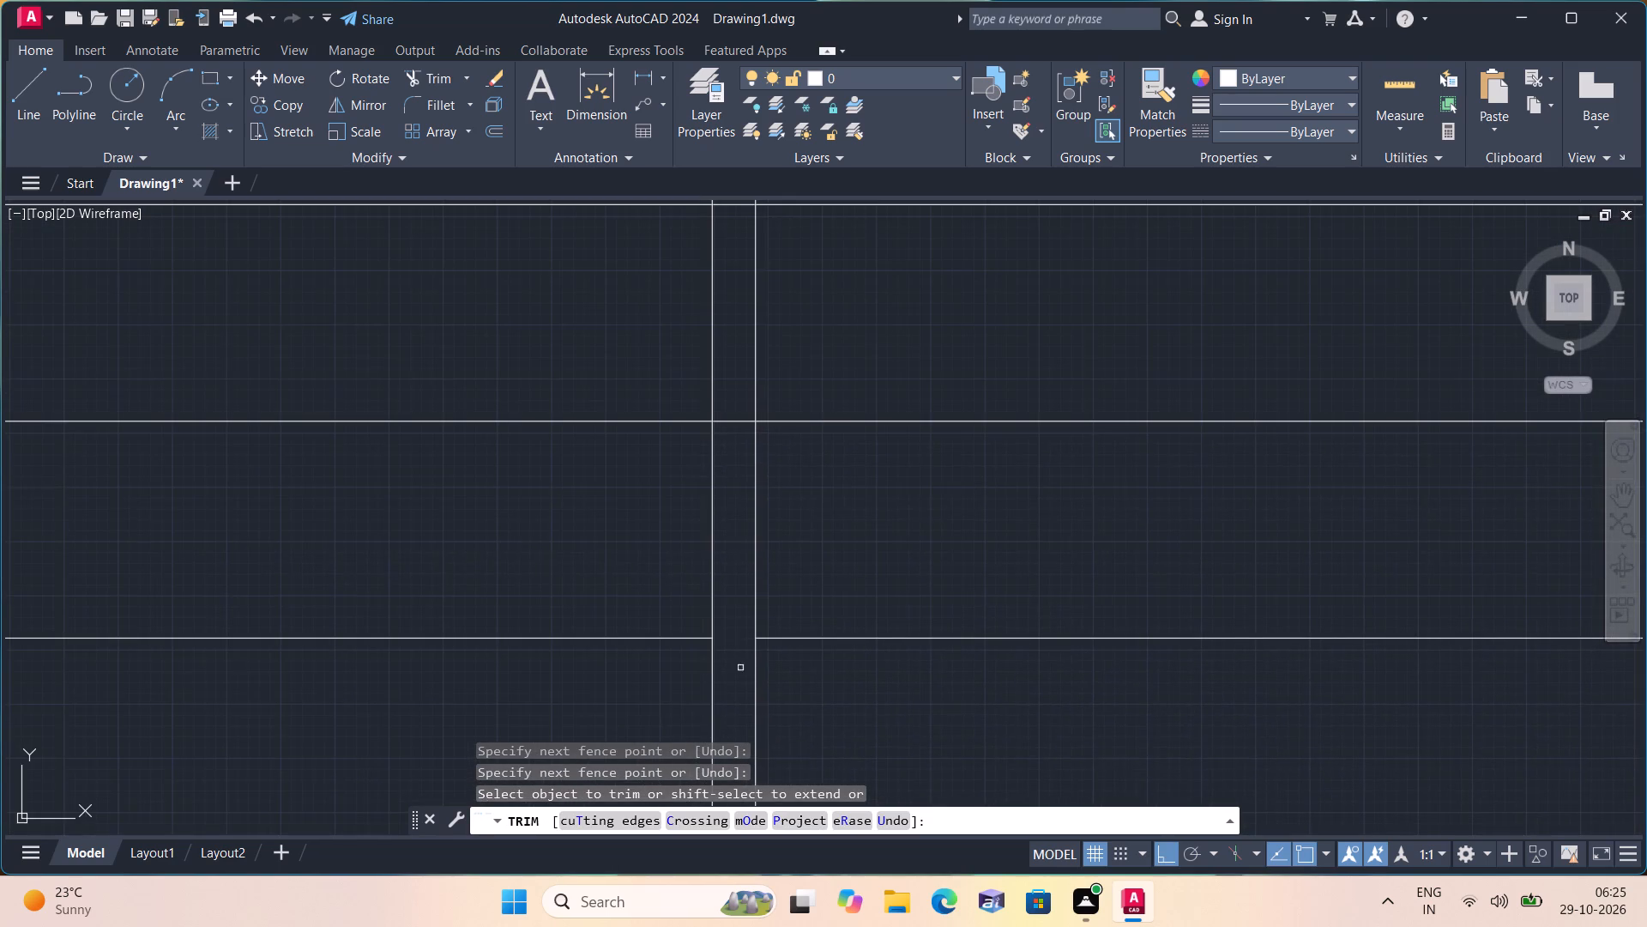
{"action": "left_click", "coordinate": [733, 473]}
{"action": "left_click", "coordinate": [732, 336]}
{"action": "middle_click_drag", "start_coordinate": [731, 344], "coordinate": [757, 460]}
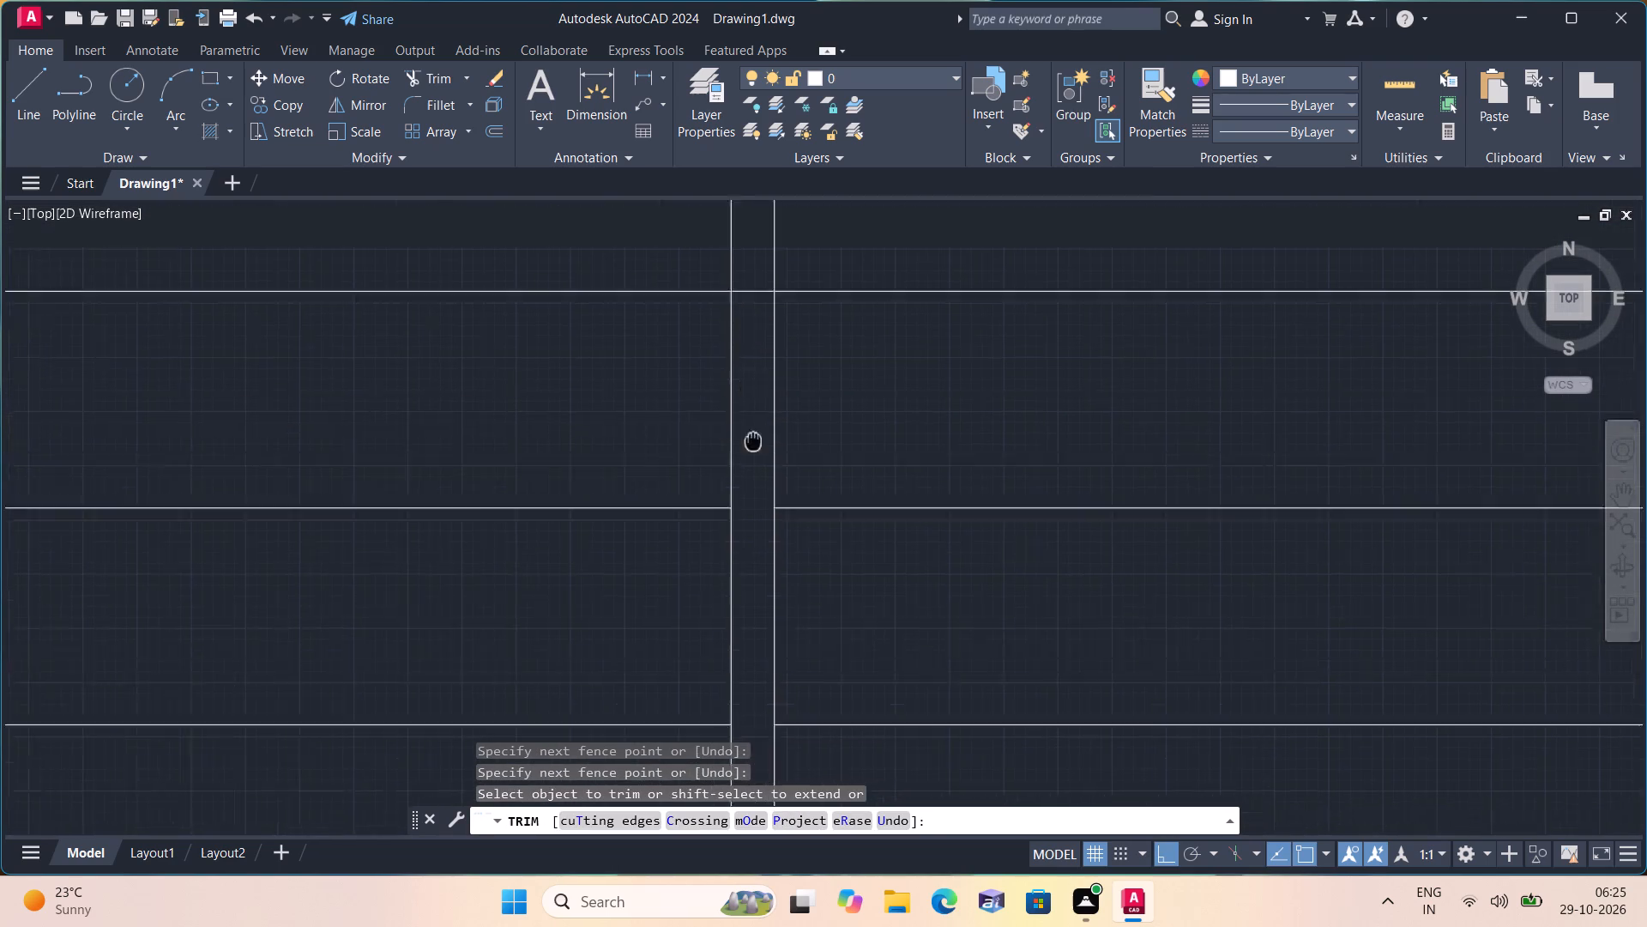
{"action": "middle_click_drag", "start_coordinate": [757, 460], "coordinate": [793, 602]}
{"action": "left_click_drag", "start_coordinate": [799, 516], "coordinate": [800, 439]}
{"action": "left_click", "coordinate": [794, 255]}
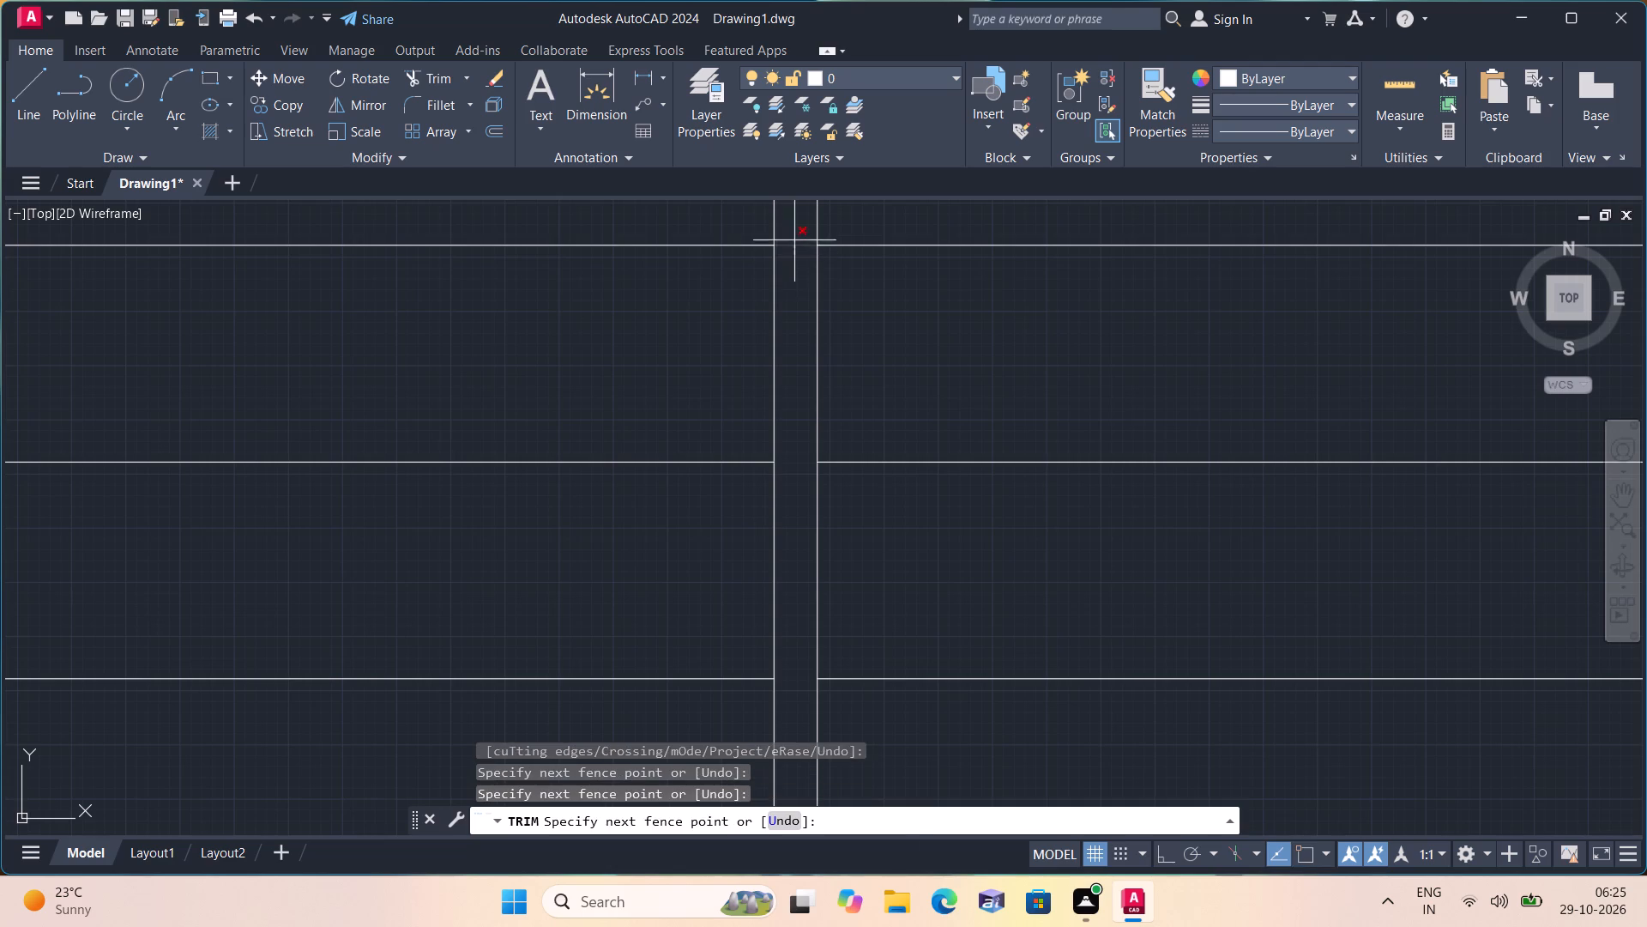
{"action": "left_click", "coordinate": [799, 233]}
{"action": "scroll", "coordinate": [799, 237], "scroll_direction": "down", "scroll_amount": 1}
{"action": "middle_click_drag", "start_coordinate": [799, 240], "coordinate": [899, 731]}
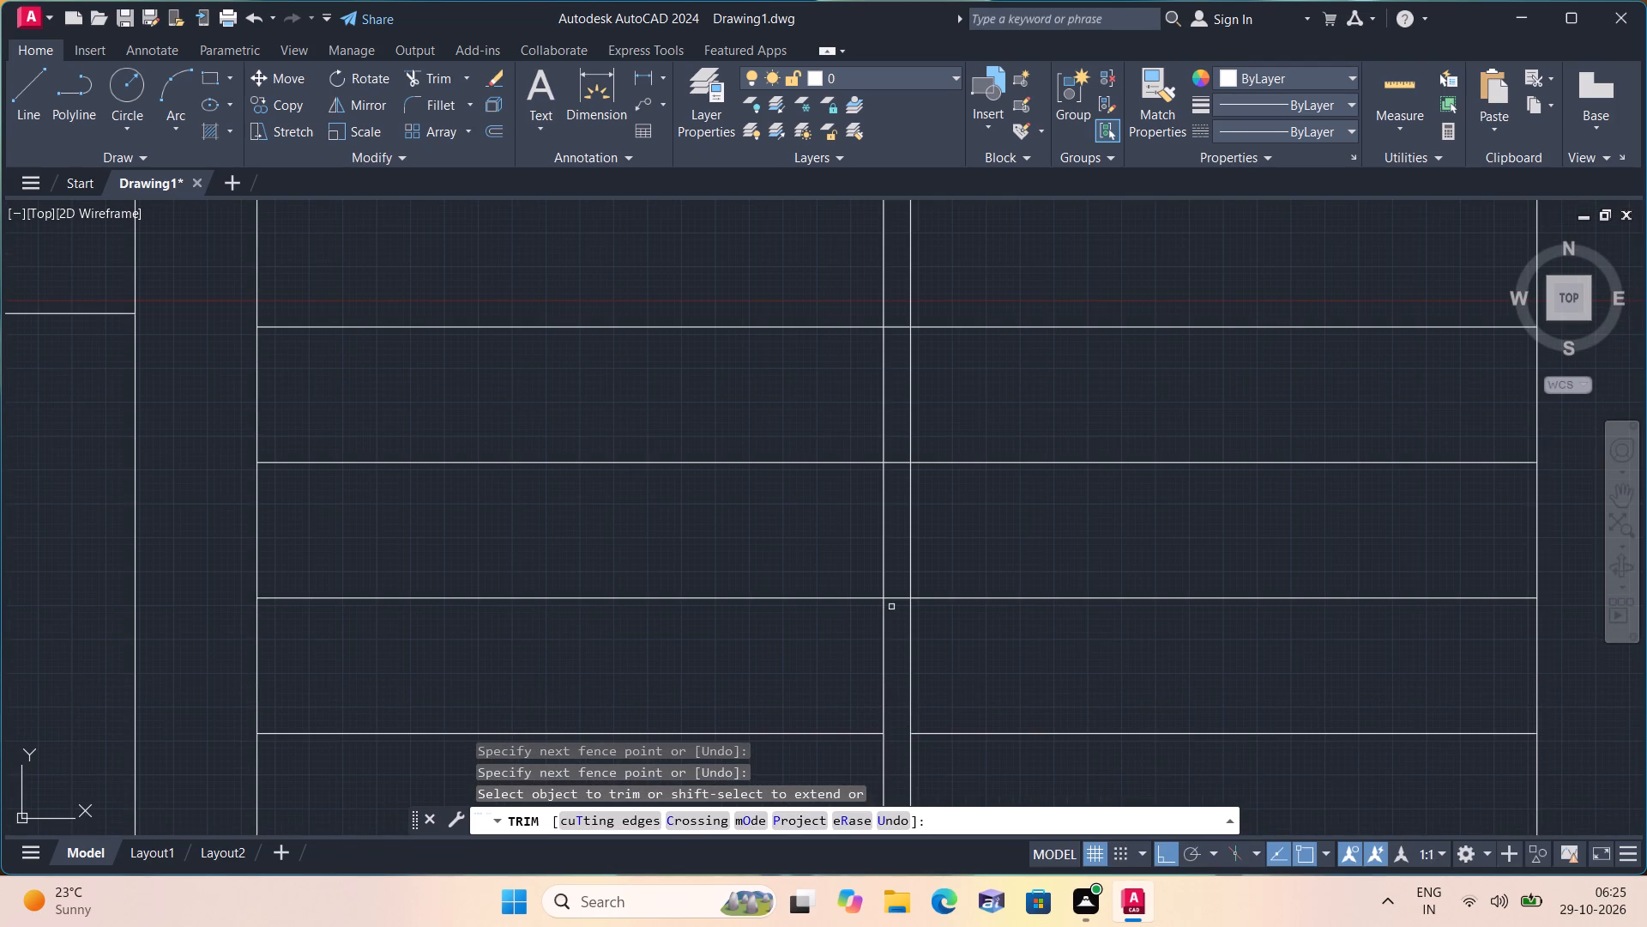
{"action": "left_click", "coordinate": [898, 607]}
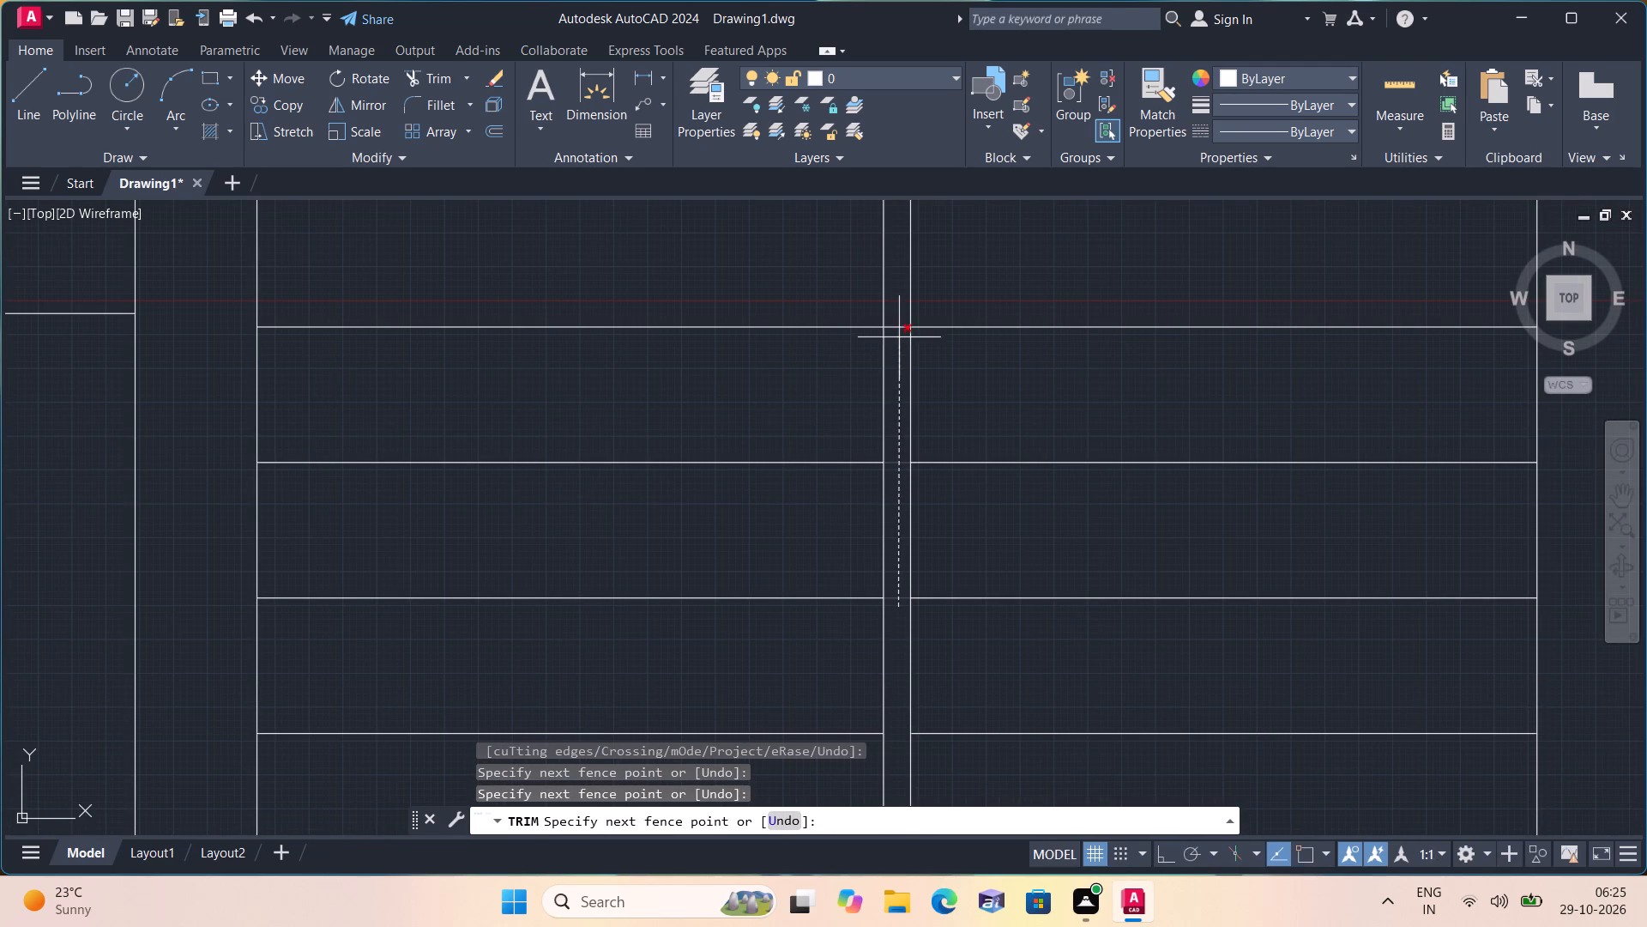
{"action": "left_click", "coordinate": [899, 325]}
{"action": "middle_click_drag", "start_coordinate": [907, 339], "coordinate": [956, 623]}
{"action": "scroll", "coordinate": [908, 351], "scroll_direction": "down", "scroll_amount": 1}
{"action": "scroll", "coordinate": [953, 550], "scroll_direction": "down", "scroll_amount": 2}
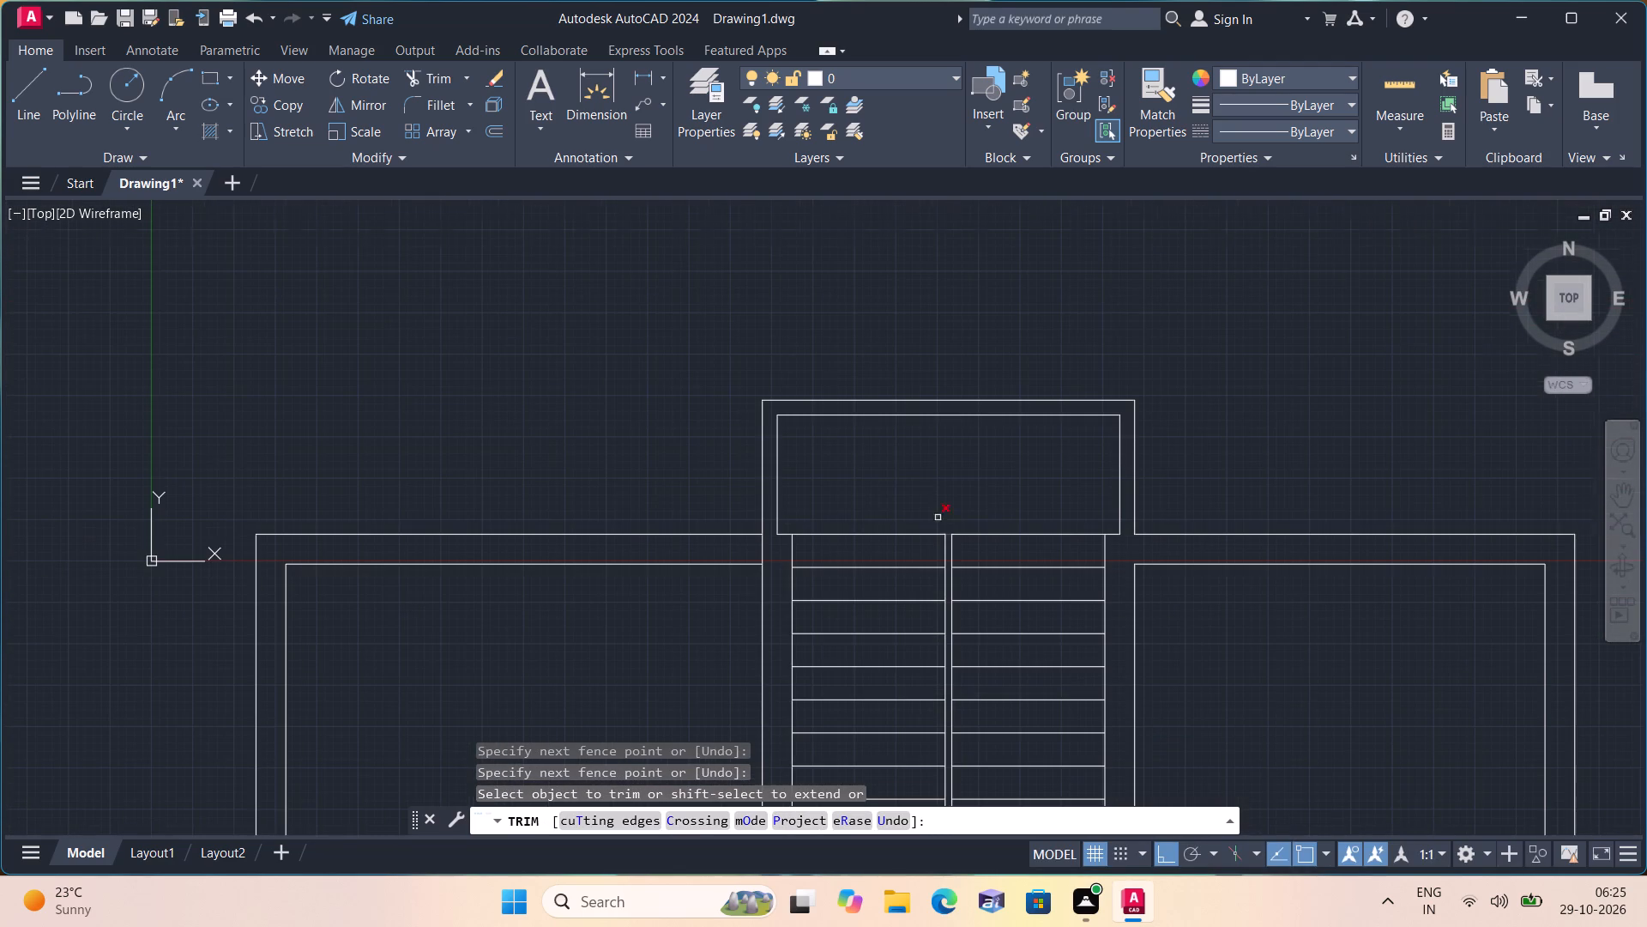
{"action": "scroll", "coordinate": [940, 490], "scroll_direction": "down", "scroll_amount": 2}
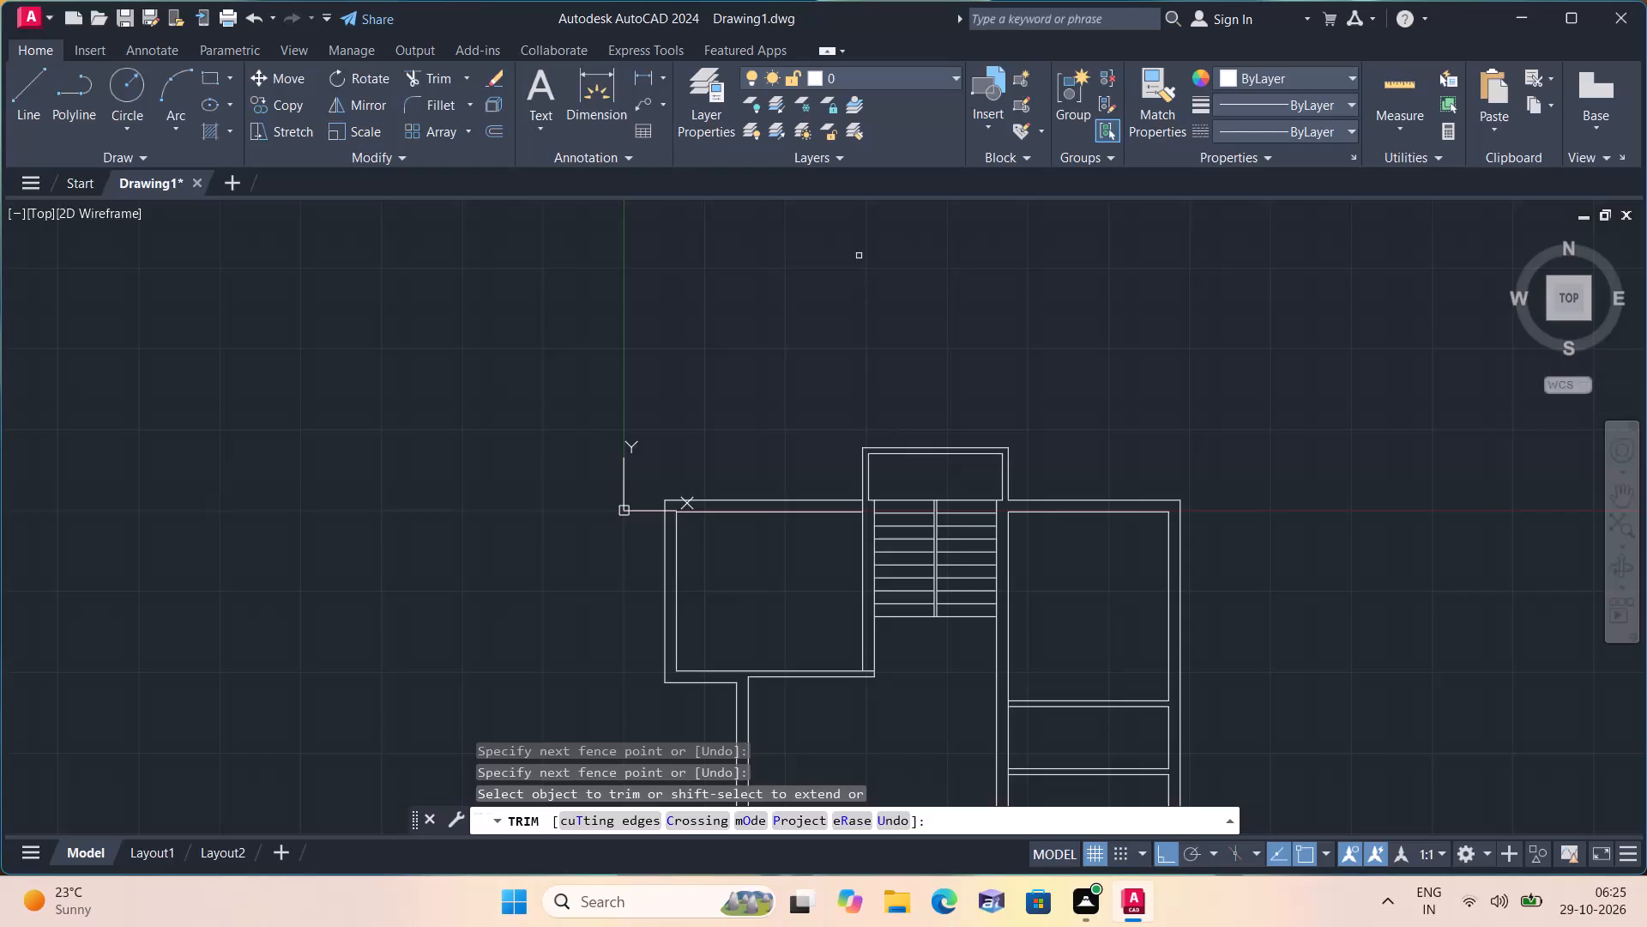
{"action": "key", "text": "space"}
Trim away the lower eight stair lines of the right flight, keeping only its topmost line.
{"action": "type", "text": "trim"}
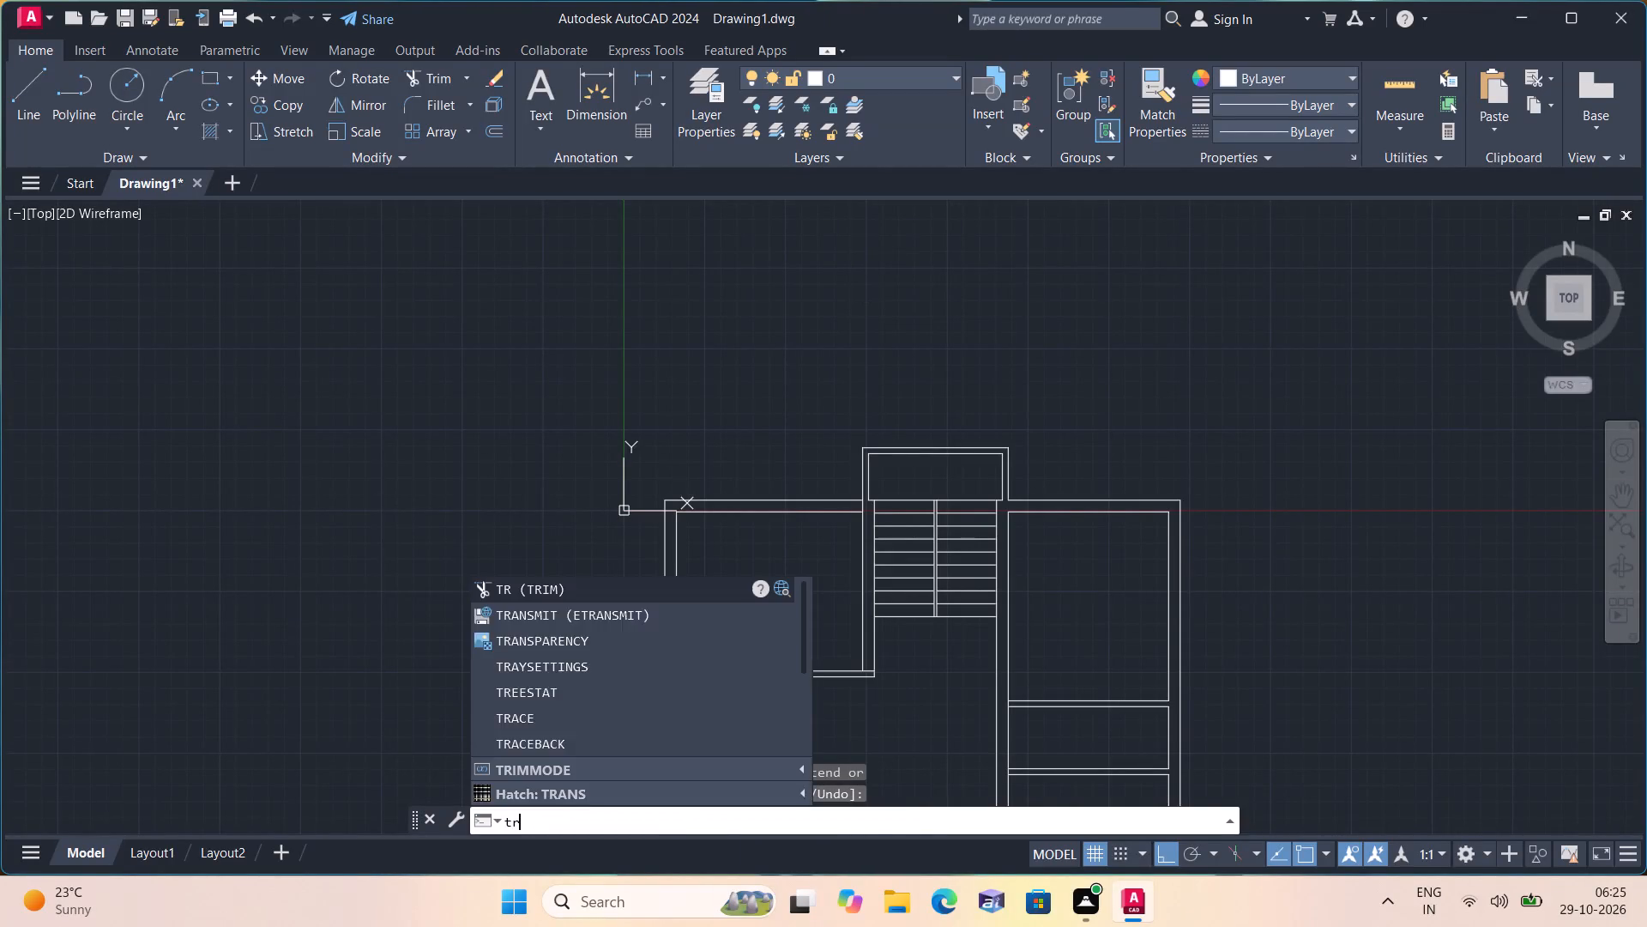
{"action": "key", "text": "space"}
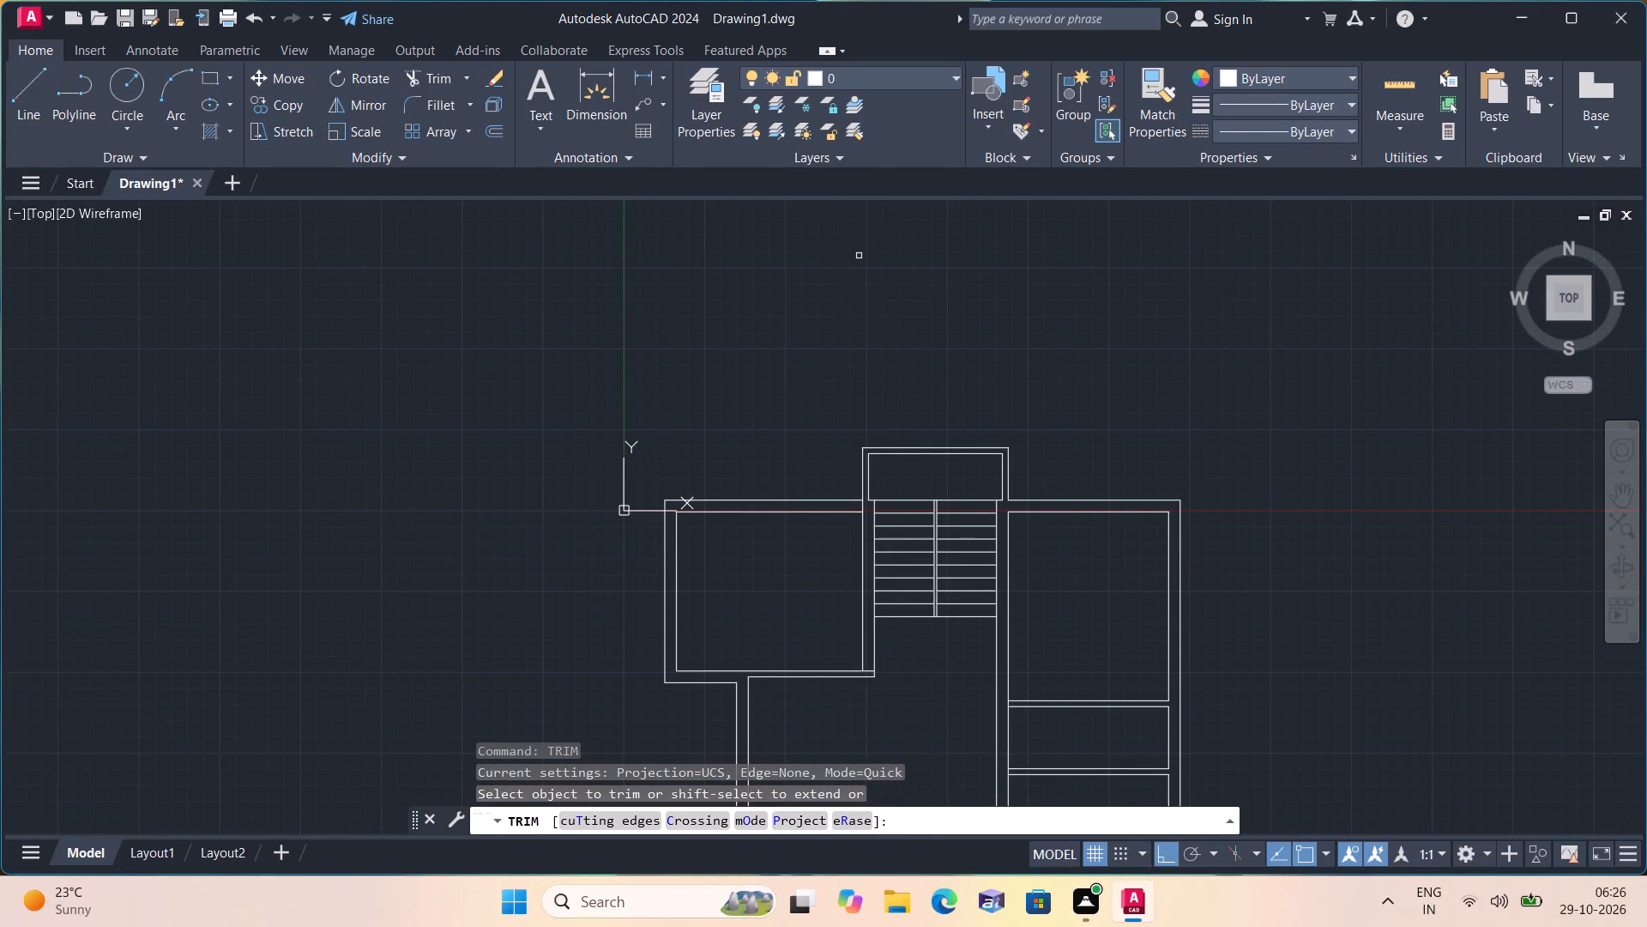
{"action": "scroll", "coordinate": [950, 616], "scroll_direction": "up", "scroll_amount": 4}
{"action": "left_click", "coordinate": [986, 701]}
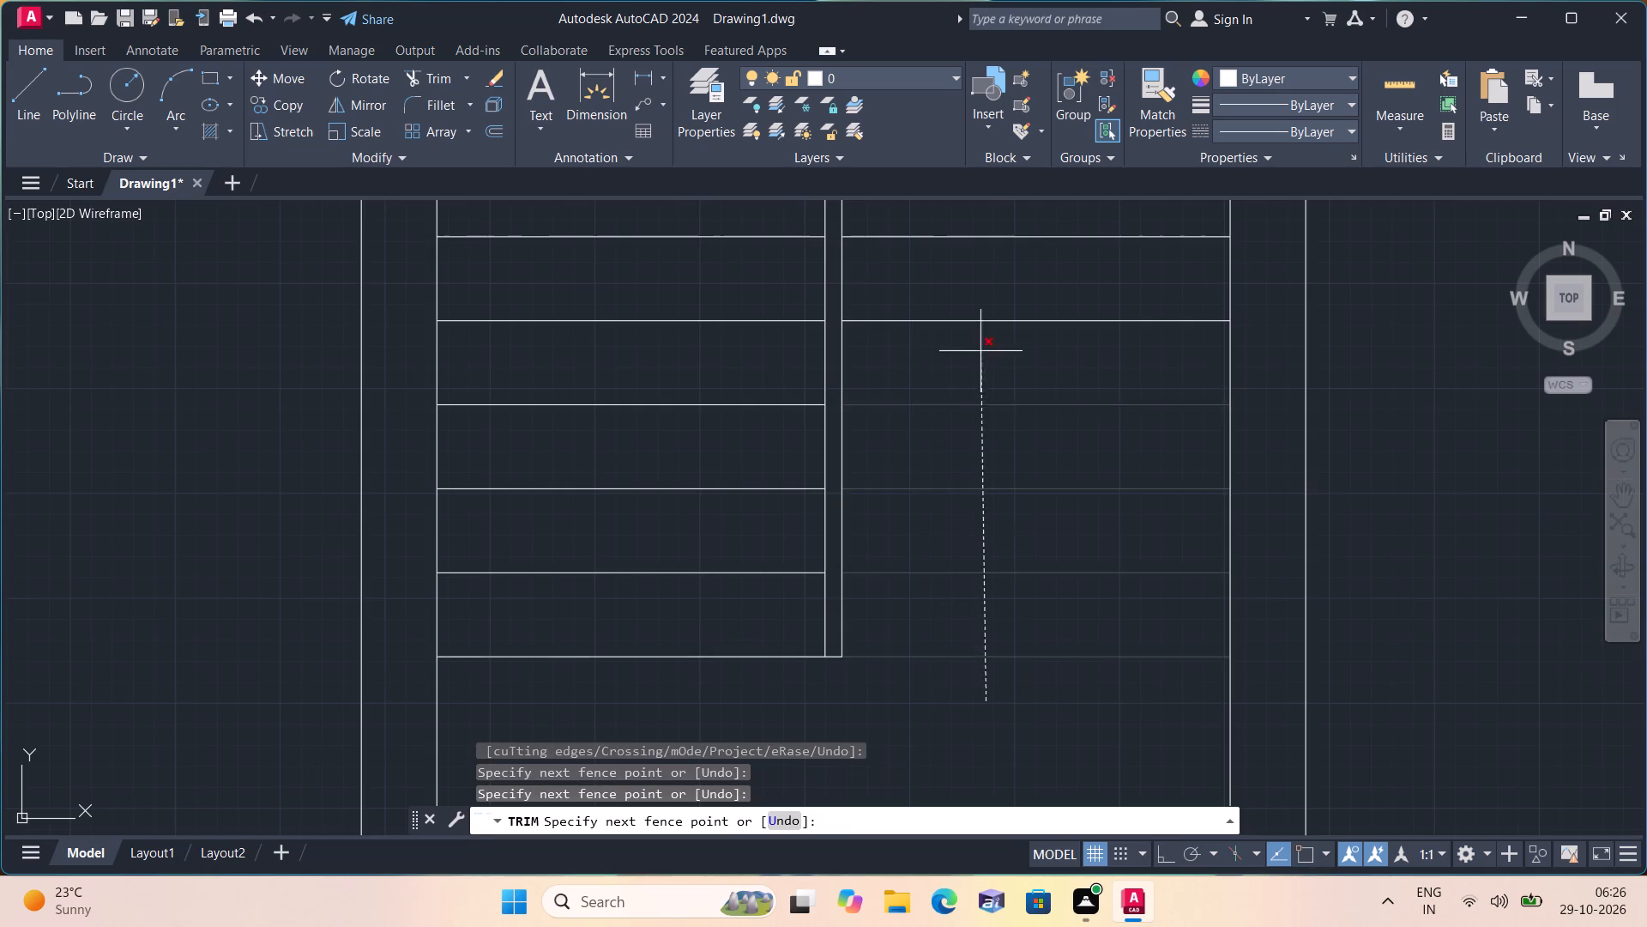
{"action": "scroll", "coordinate": [963, 351], "scroll_direction": "down", "scroll_amount": 1}
{"action": "middle_click_drag", "start_coordinate": [954, 351], "coordinate": [700, 390]}
{"action": "scroll", "coordinate": [714, 346], "scroll_direction": "down", "scroll_amount": 1}
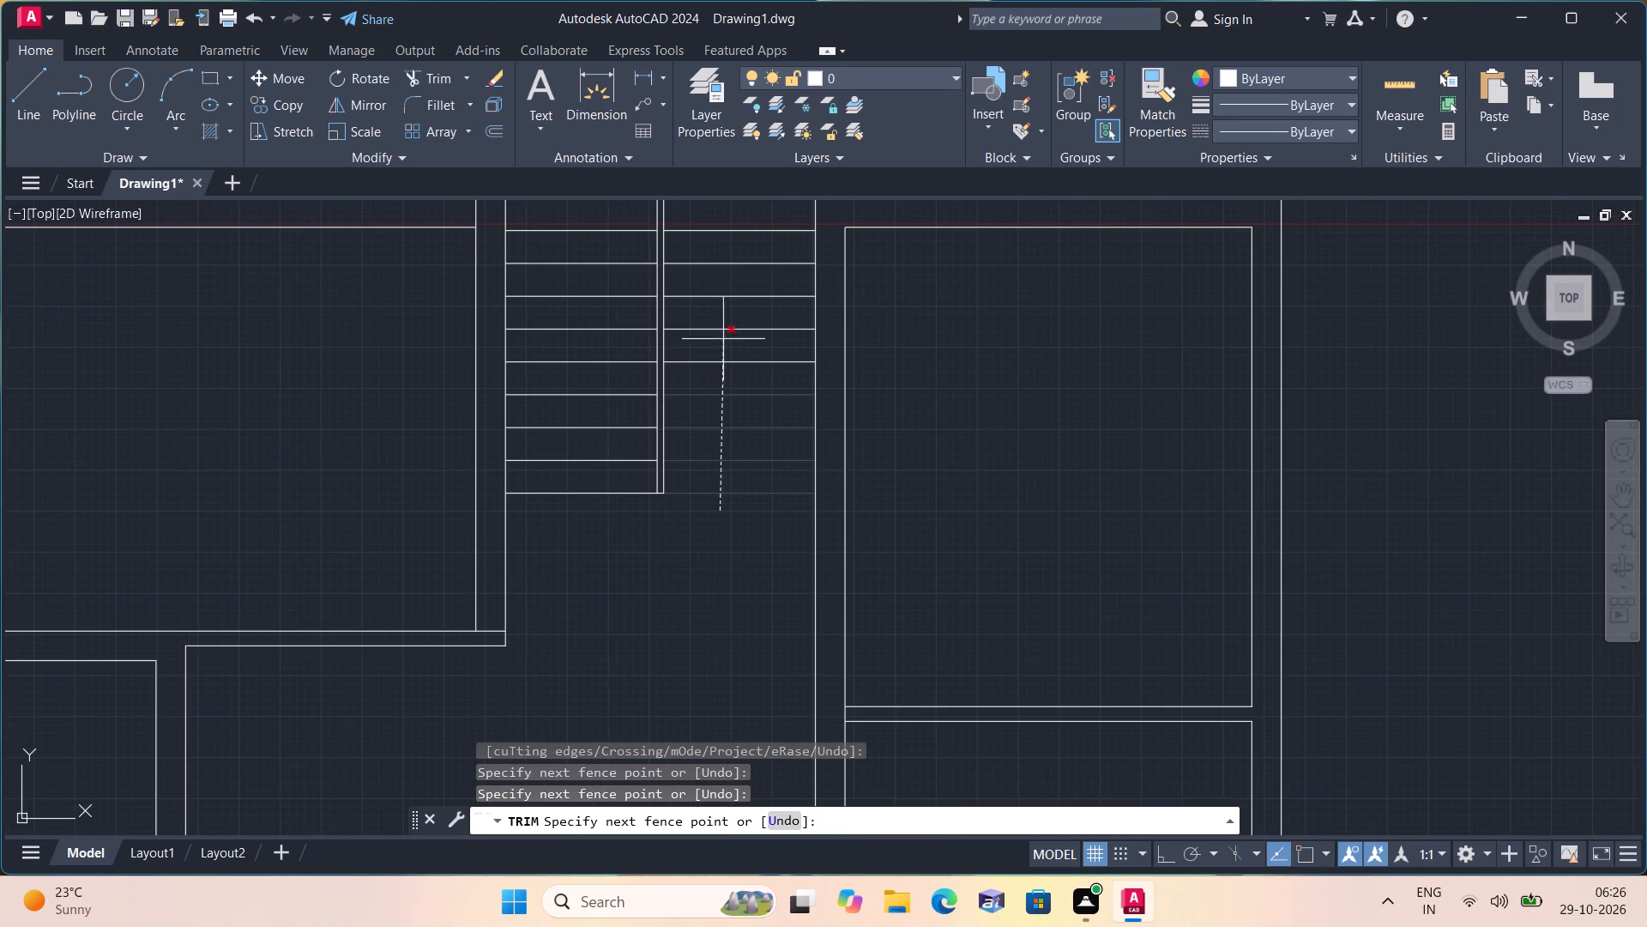
{"action": "left_click", "coordinate": [749, 255]}
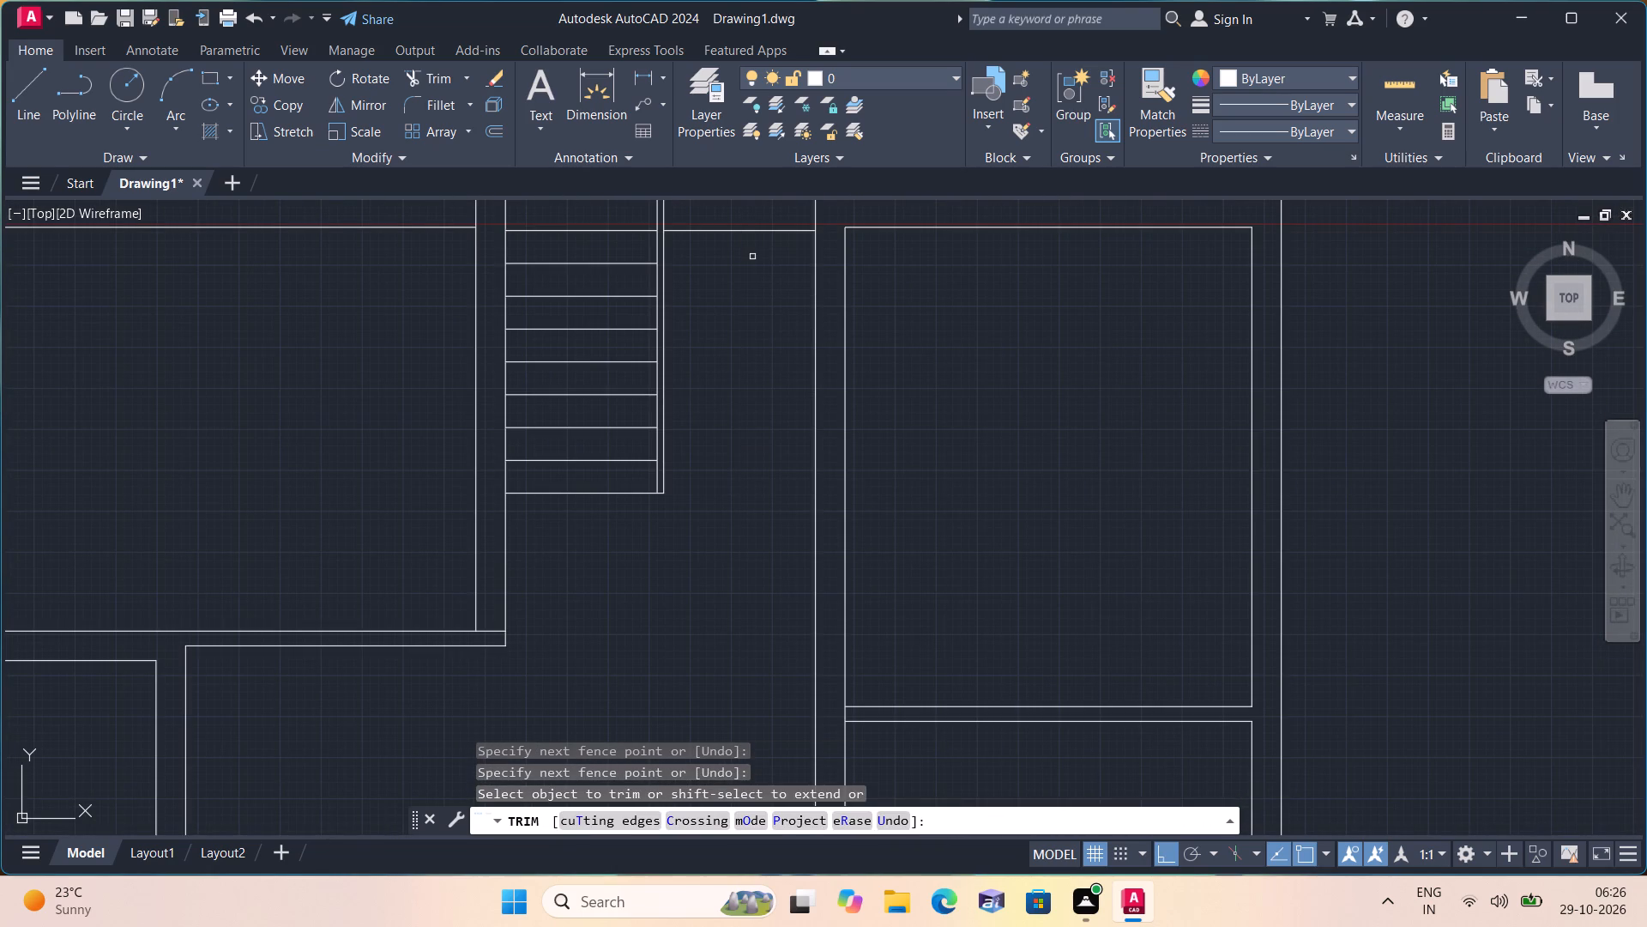
{"action": "key", "text": "space"}
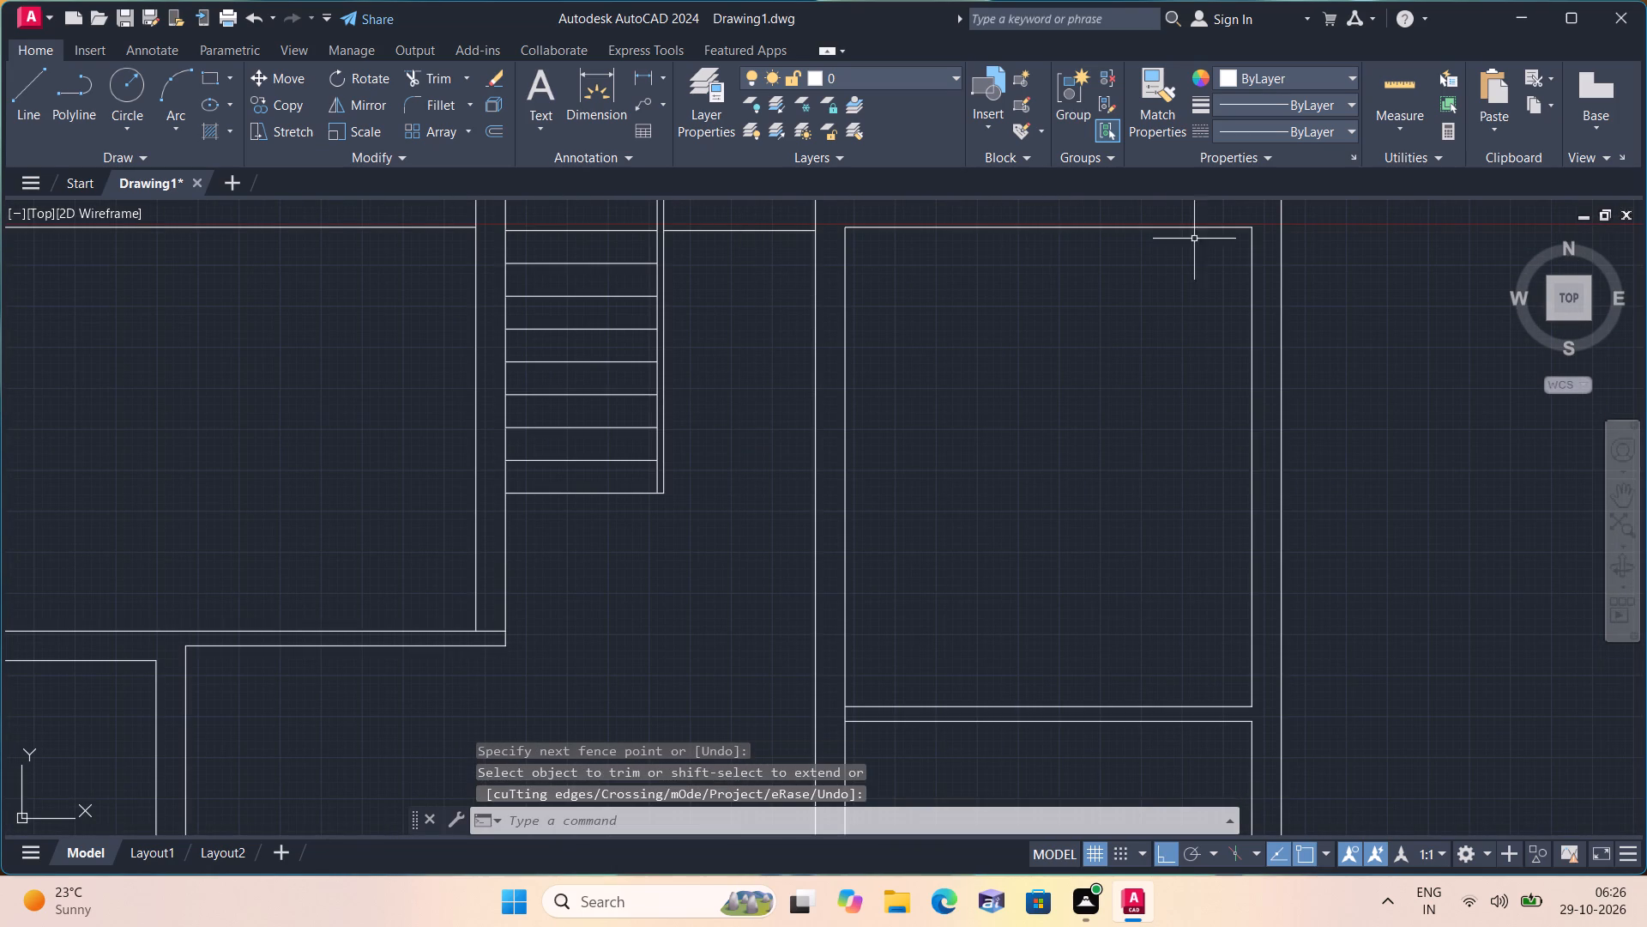
Load the ACAD_ISO02W100 ISO dash linetype and make it the current linetype.
{"action": "left_click", "coordinate": [1275, 133]}
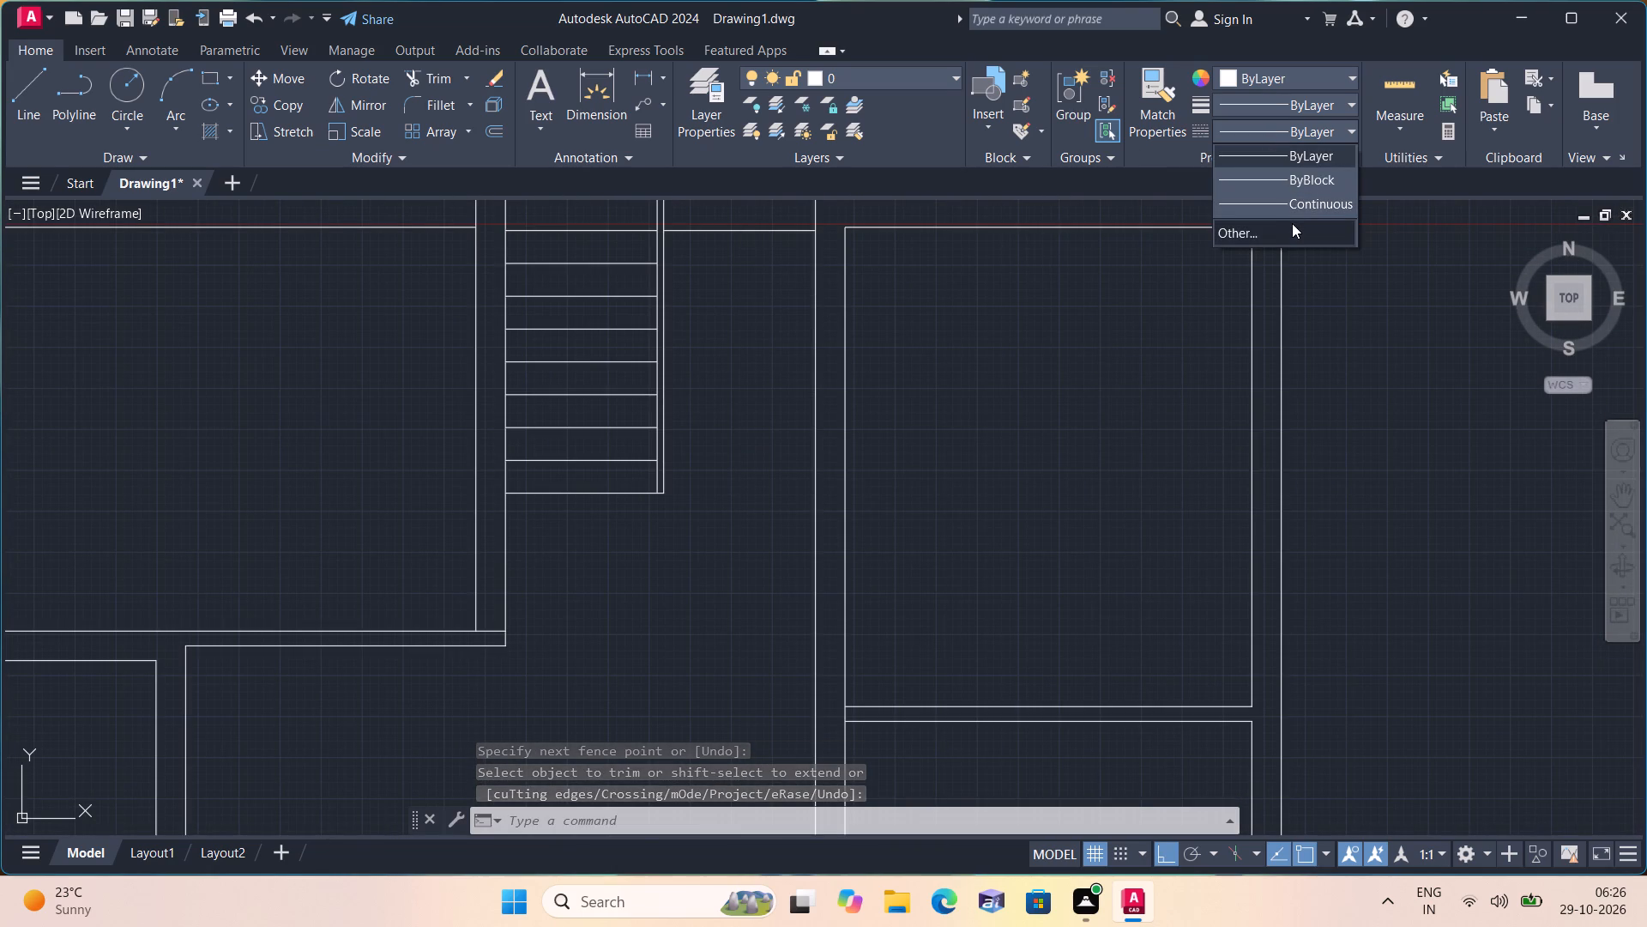
{"action": "left_click", "coordinate": [1292, 223]}
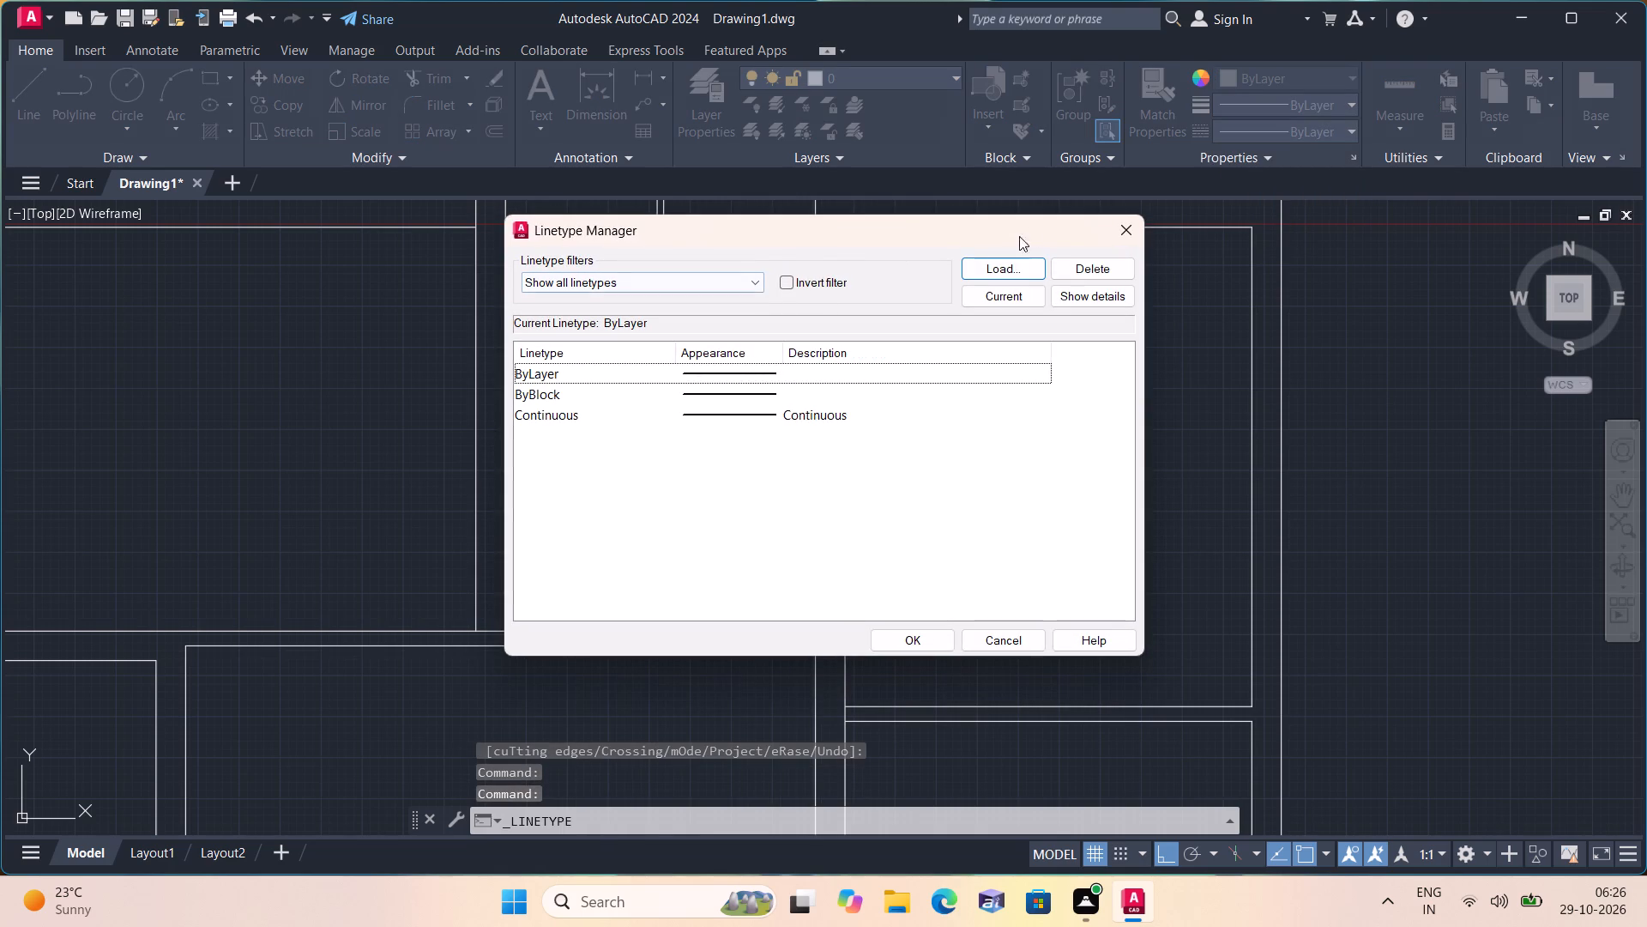
{"action": "left_click", "coordinate": [997, 264]}
{"action": "left_click", "coordinate": [896, 410]}
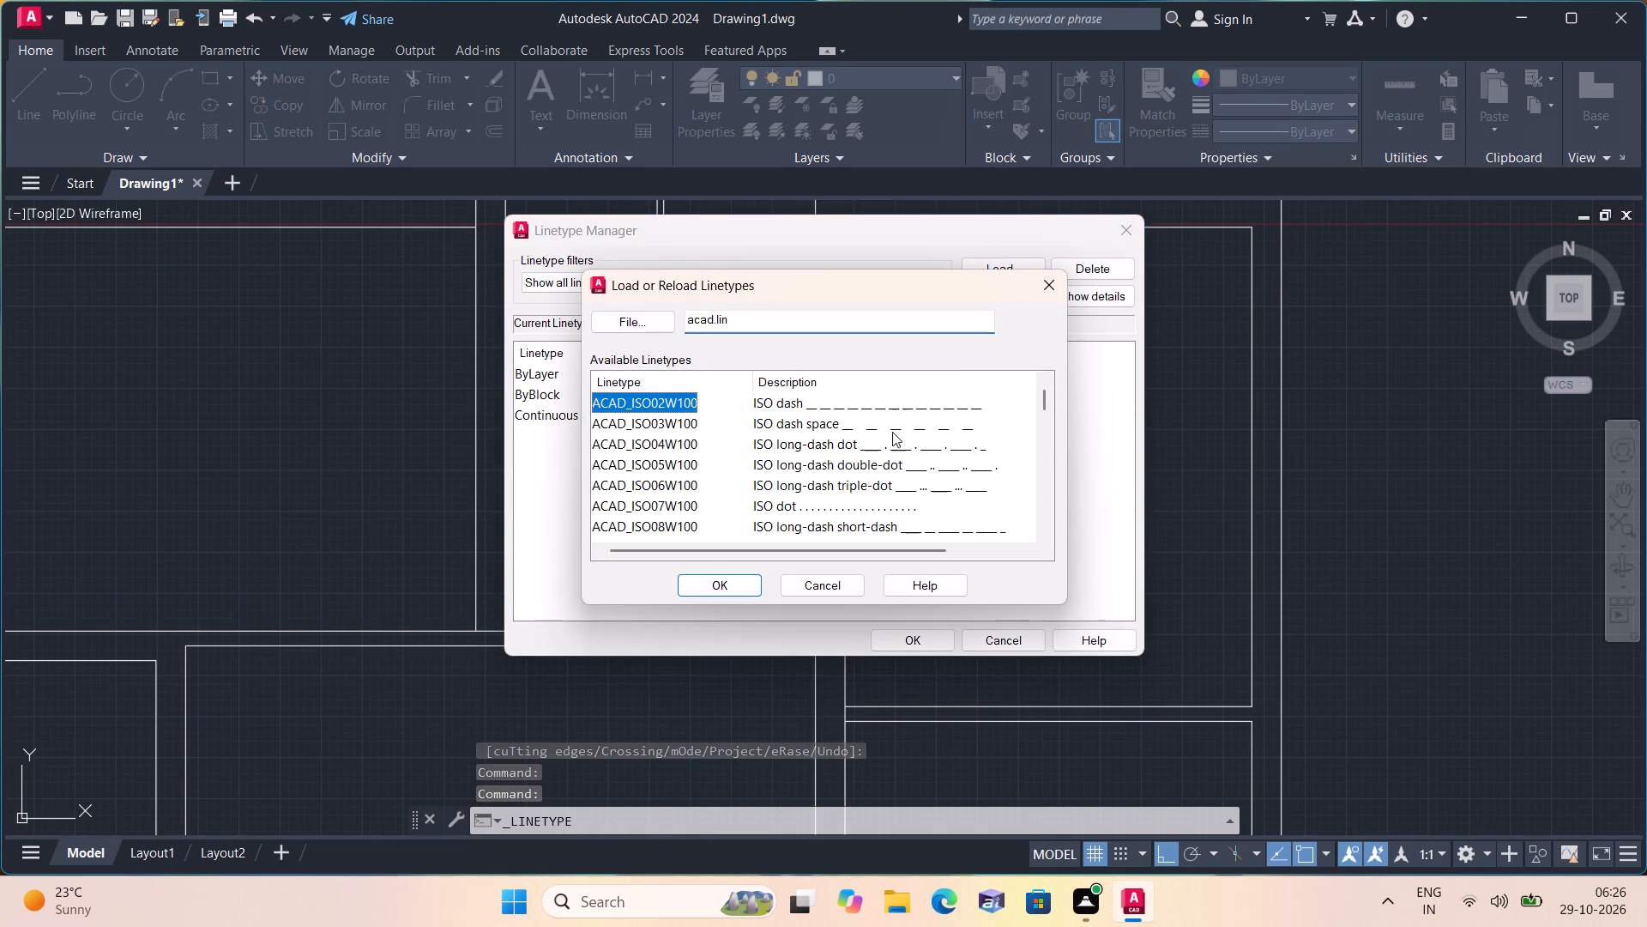
{"action": "left_click", "coordinate": [740, 588]}
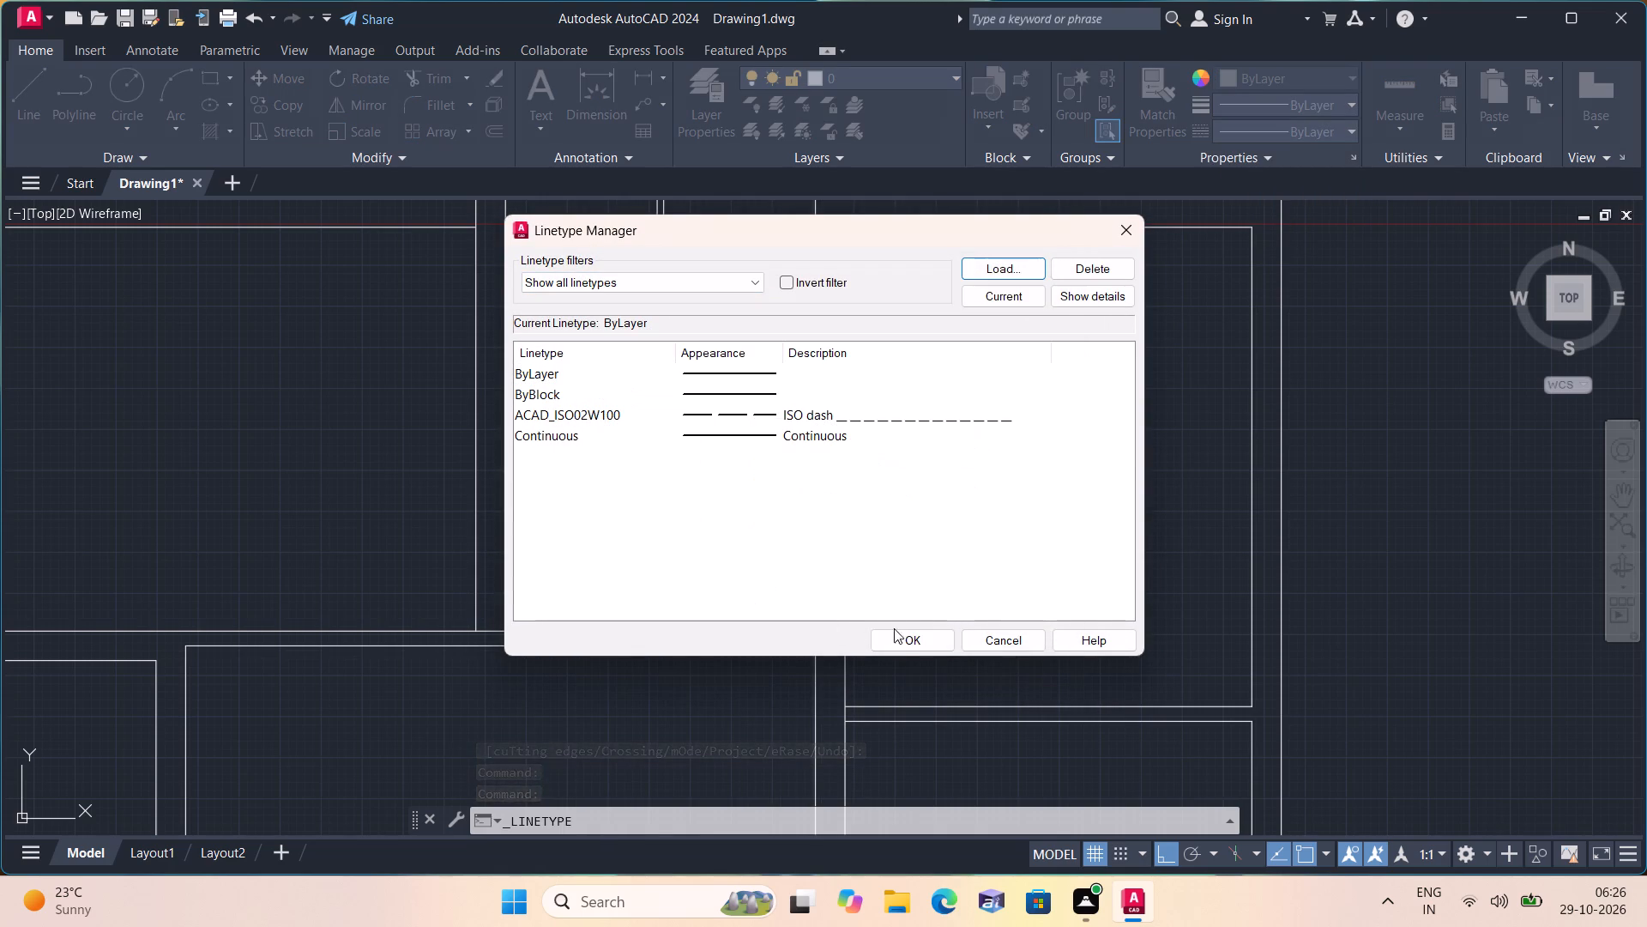
{"action": "left_click", "coordinate": [908, 642]}
{"action": "middle_click_drag", "start_coordinate": [686, 360], "coordinate": [534, 607]}
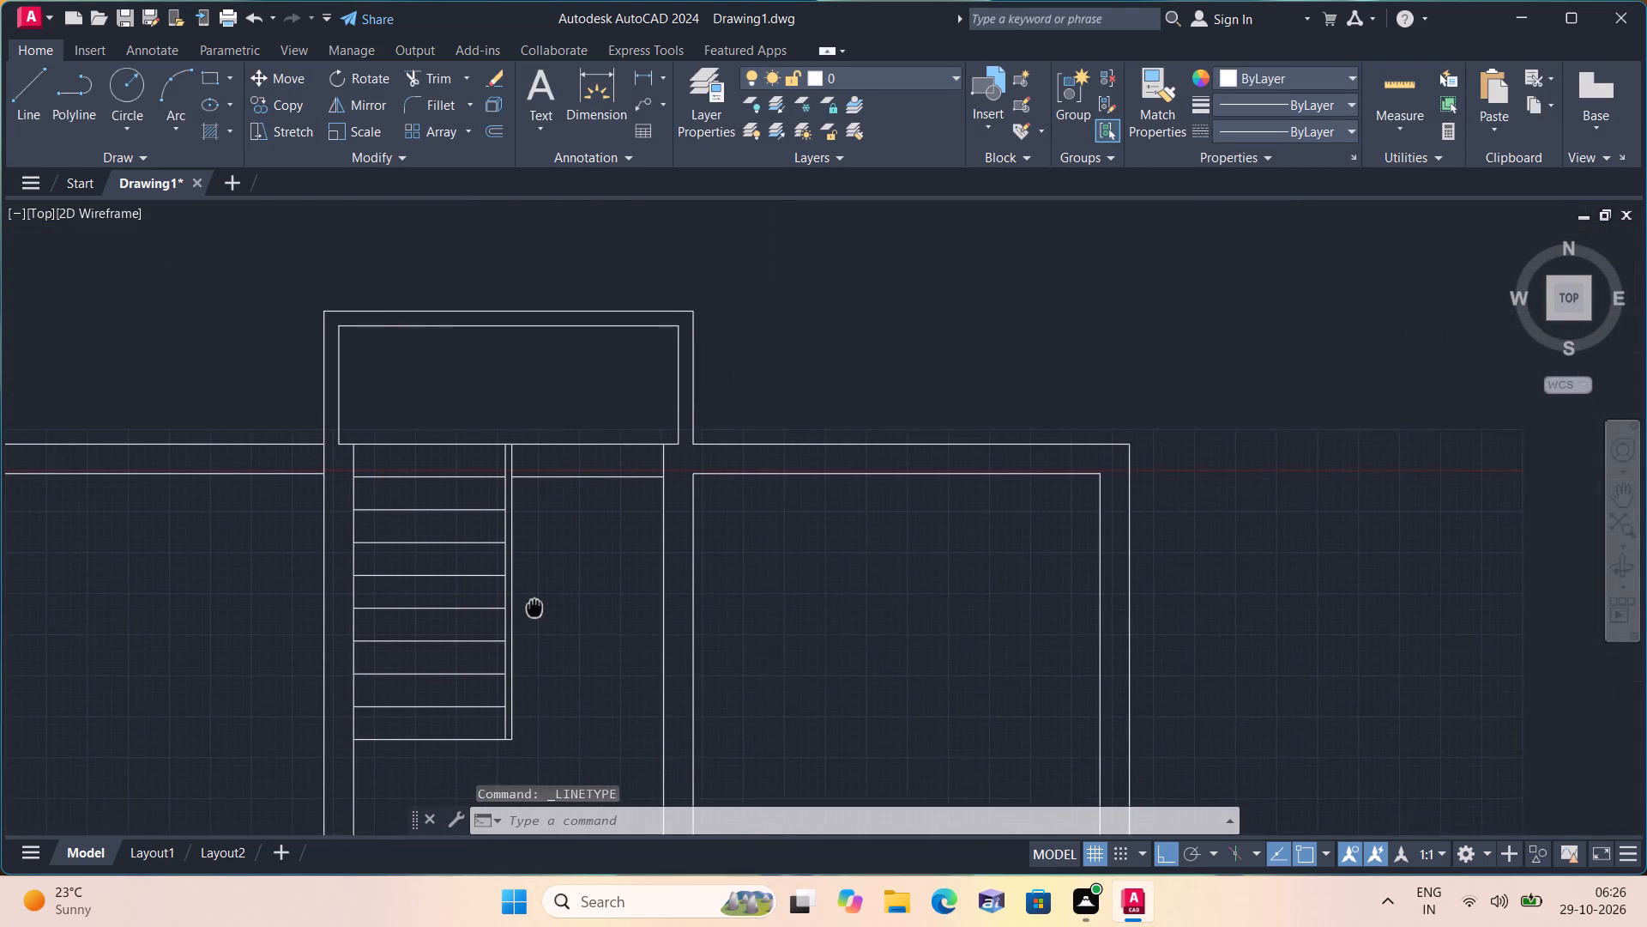
{"action": "middle_click_drag", "start_coordinate": [534, 607], "coordinate": [535, 609]}
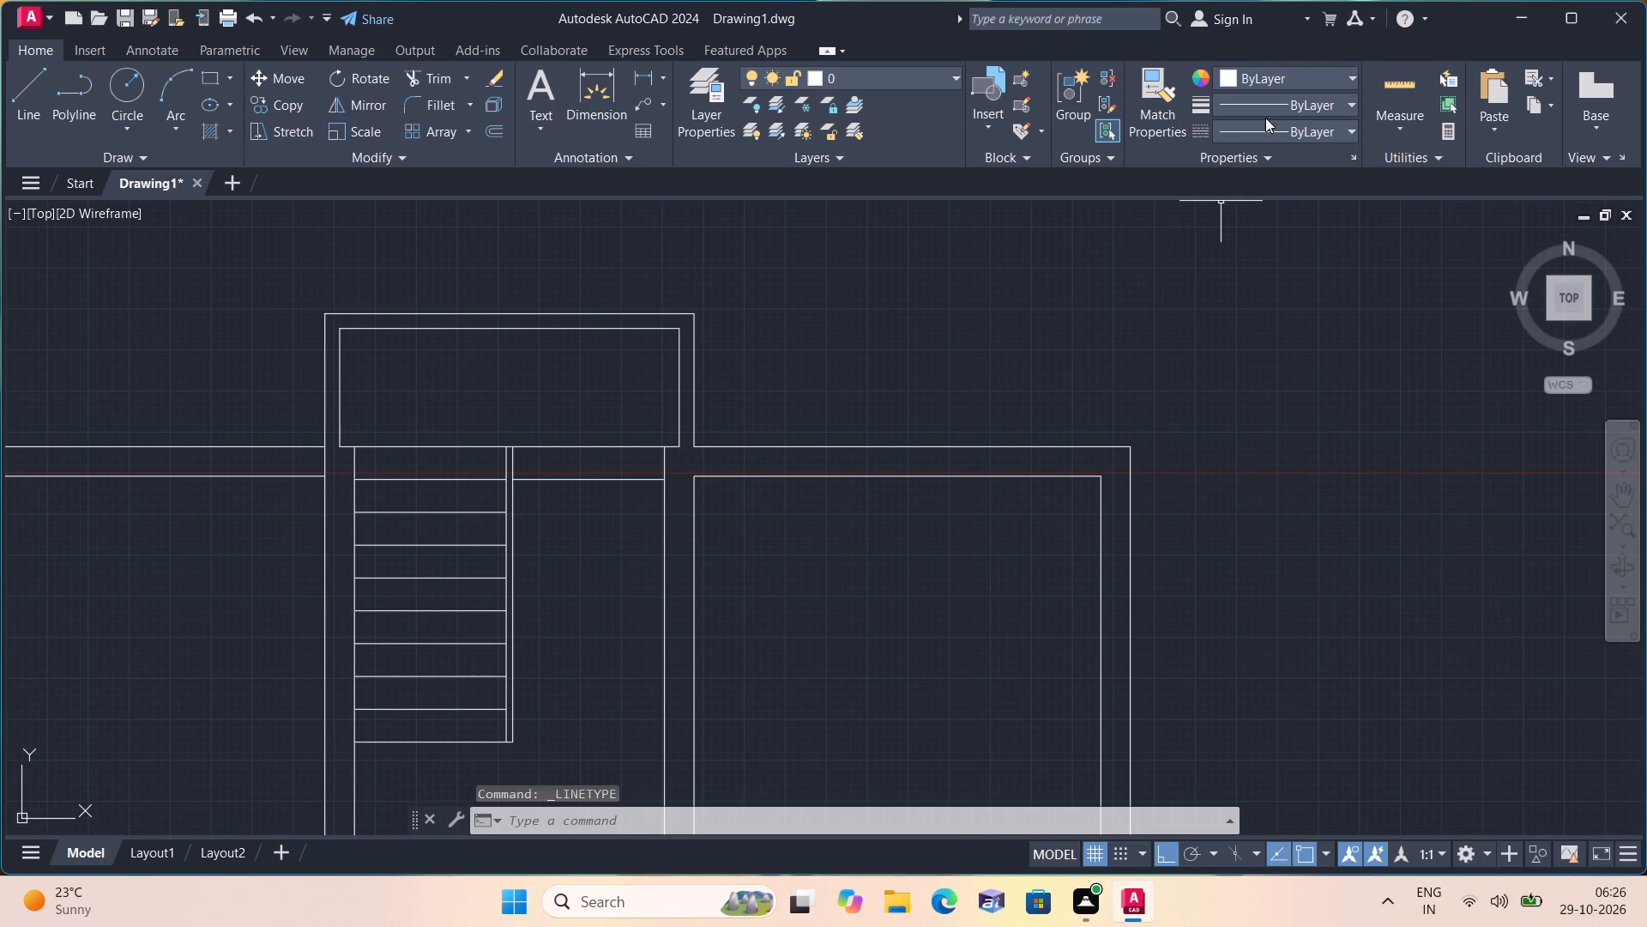
{"action": "left_click", "coordinate": [1270, 135]}
{"action": "left_click", "coordinate": [1281, 199]}
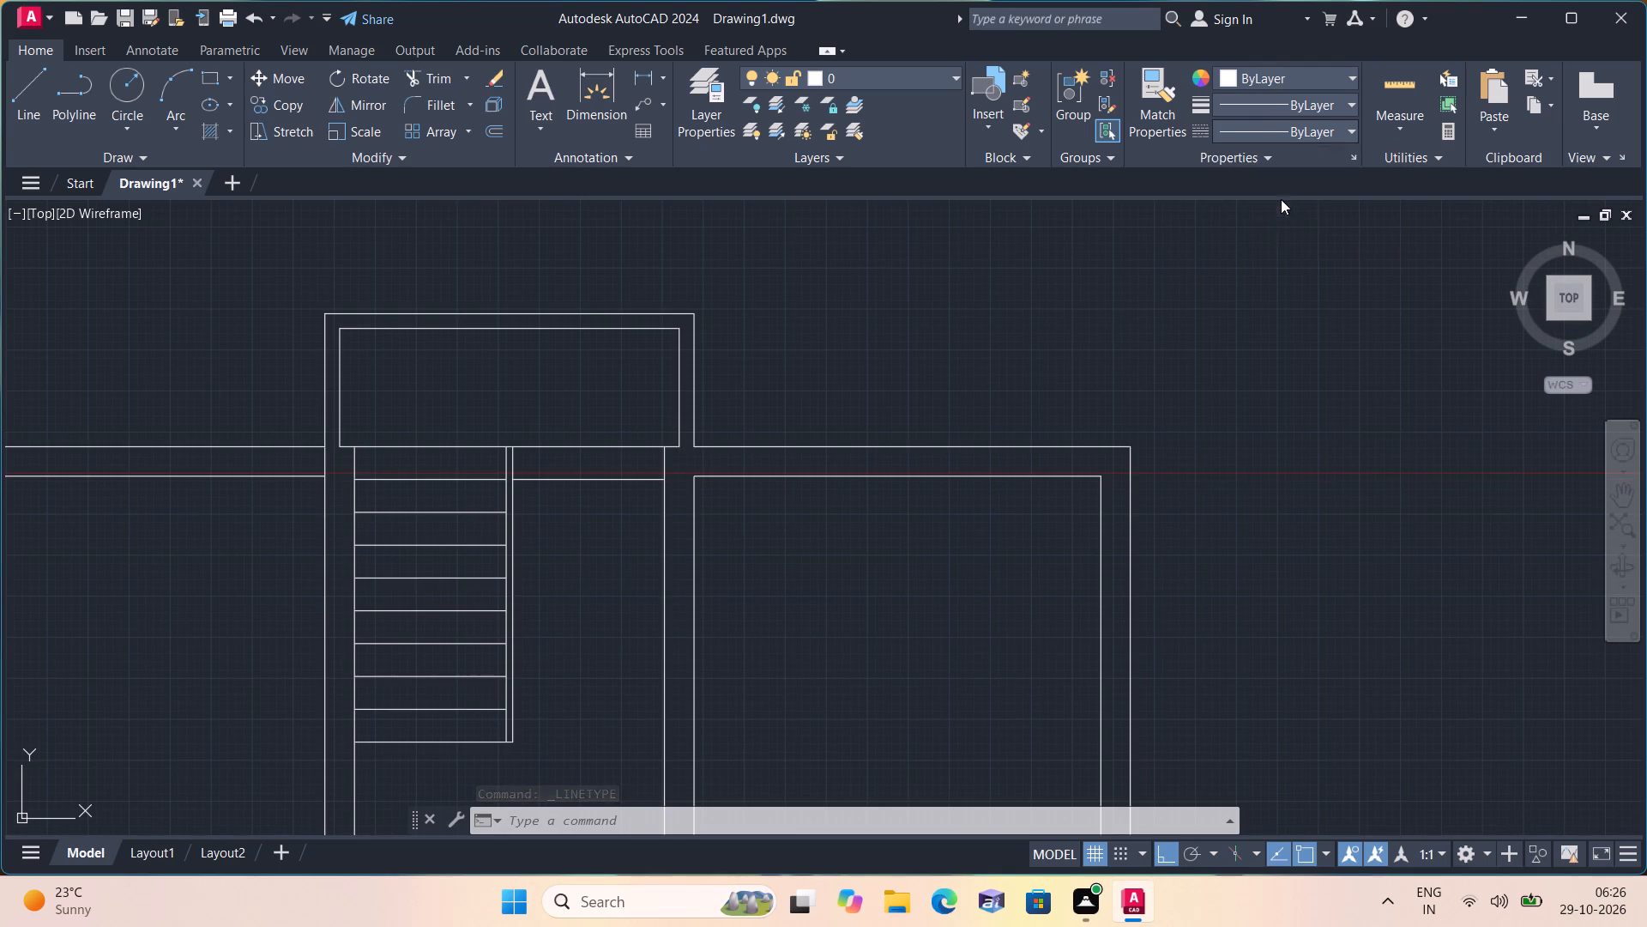
Draw a dashed line along the projection's lower line, from the right divider line's top end to the passage's right wall face.
{"action": "type", "text": "l"}
{"action": "key", "text": "space"}
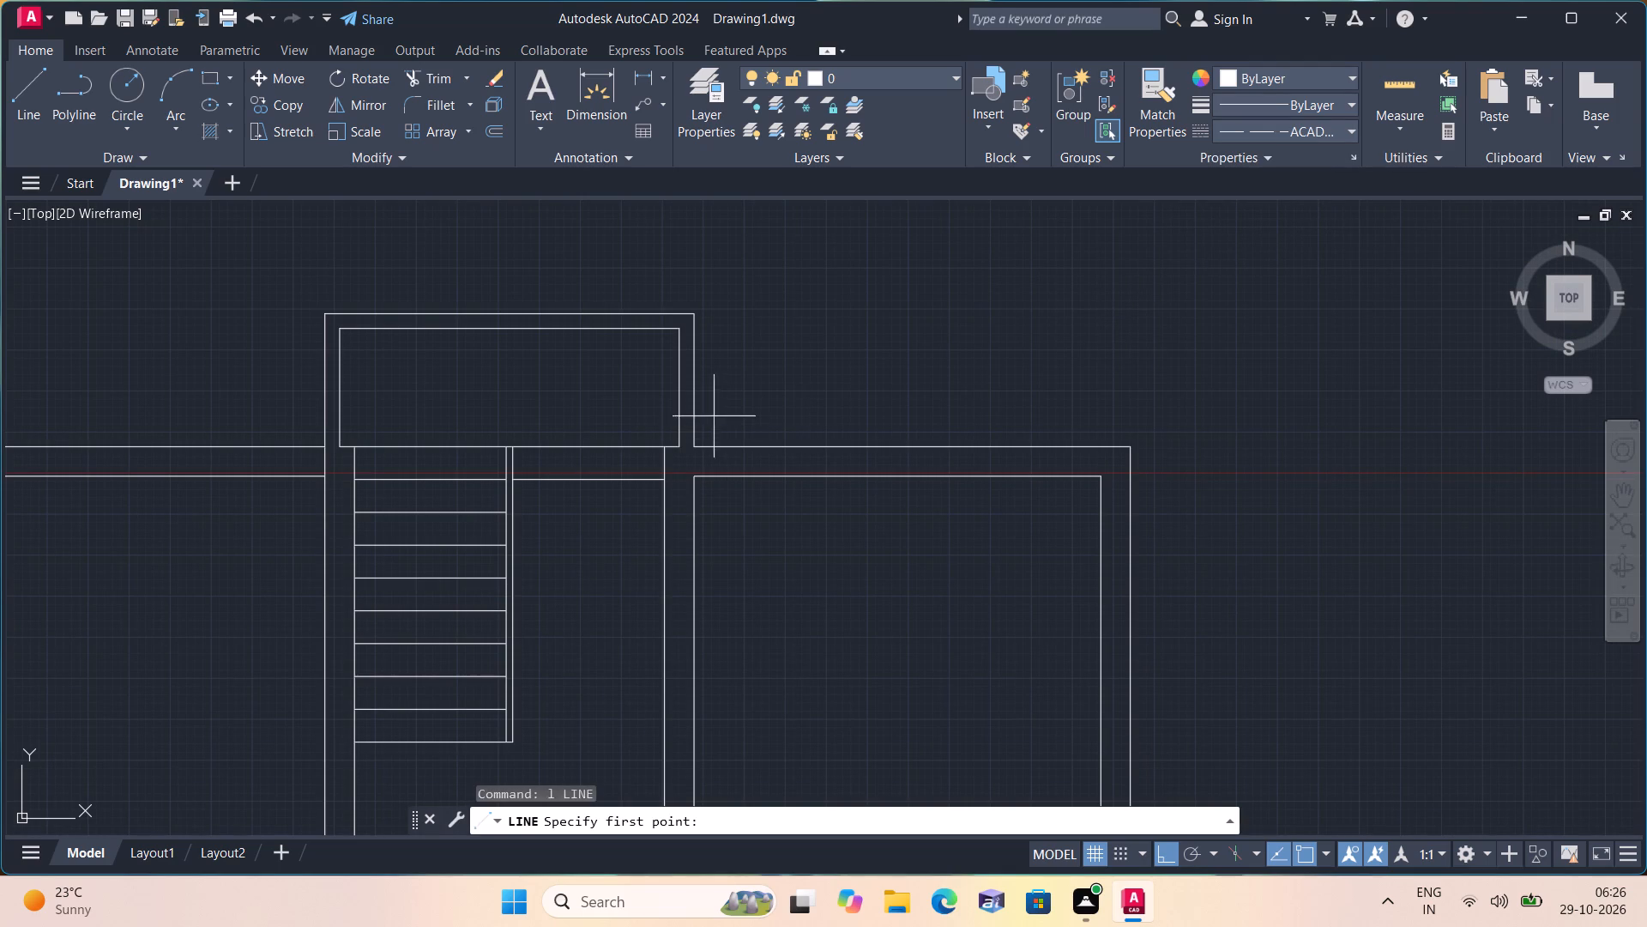
{"action": "scroll", "coordinate": [515, 528], "scroll_direction": "up", "scroll_amount": 2}
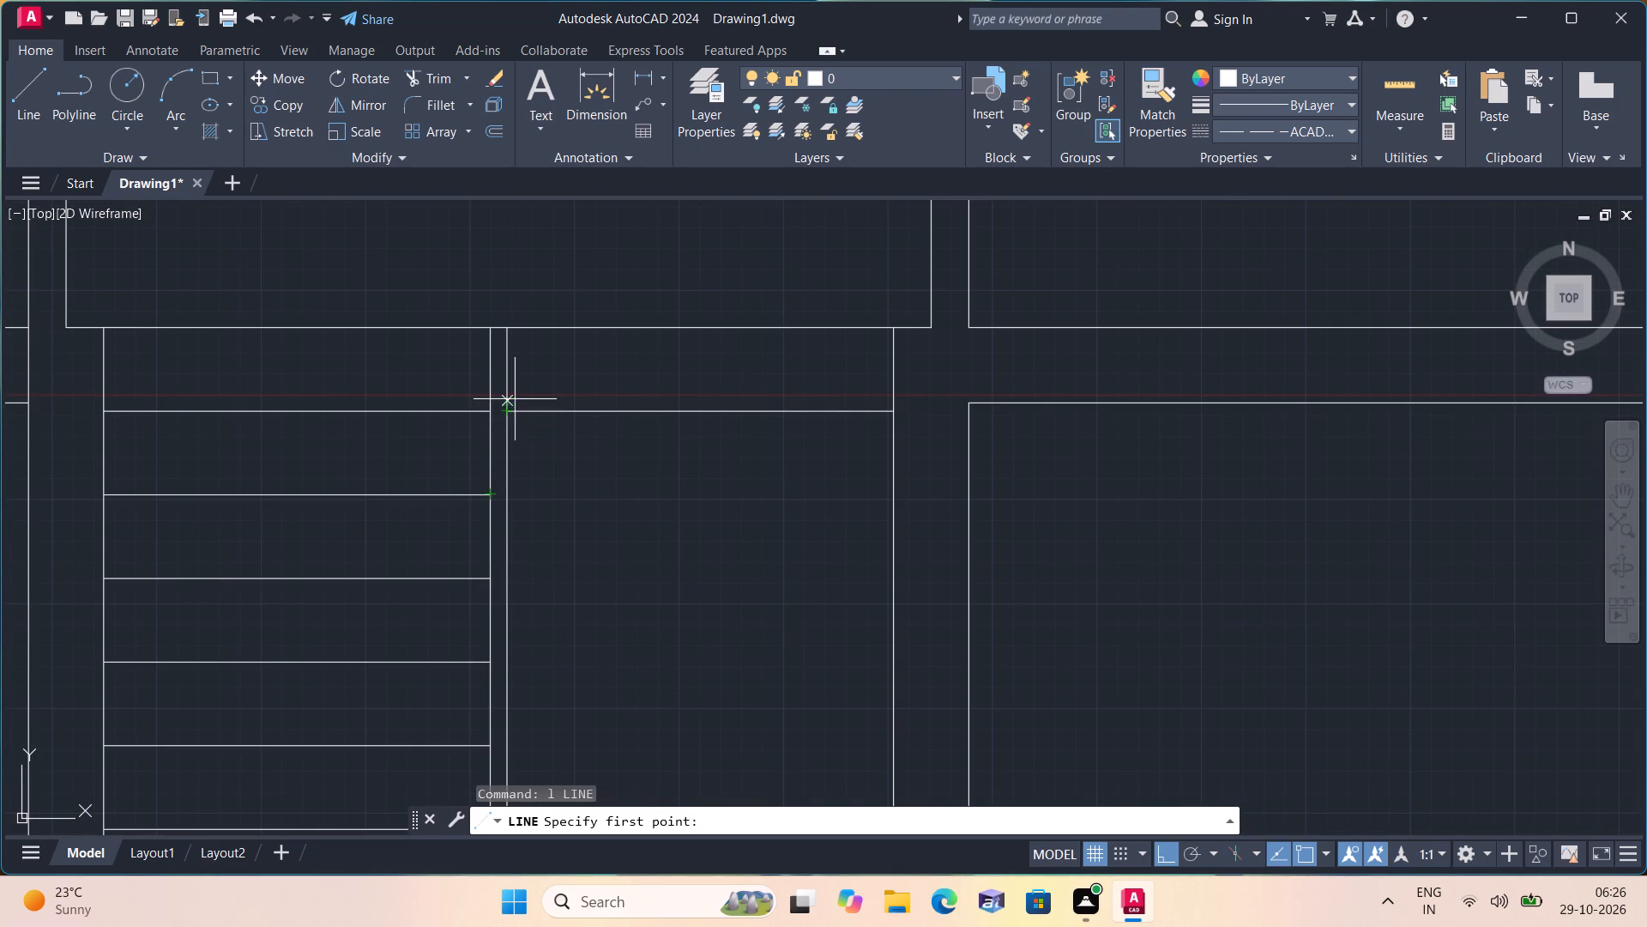
{"action": "left_click", "coordinate": [513, 325]}
{"action": "left_click", "coordinate": [892, 330]}
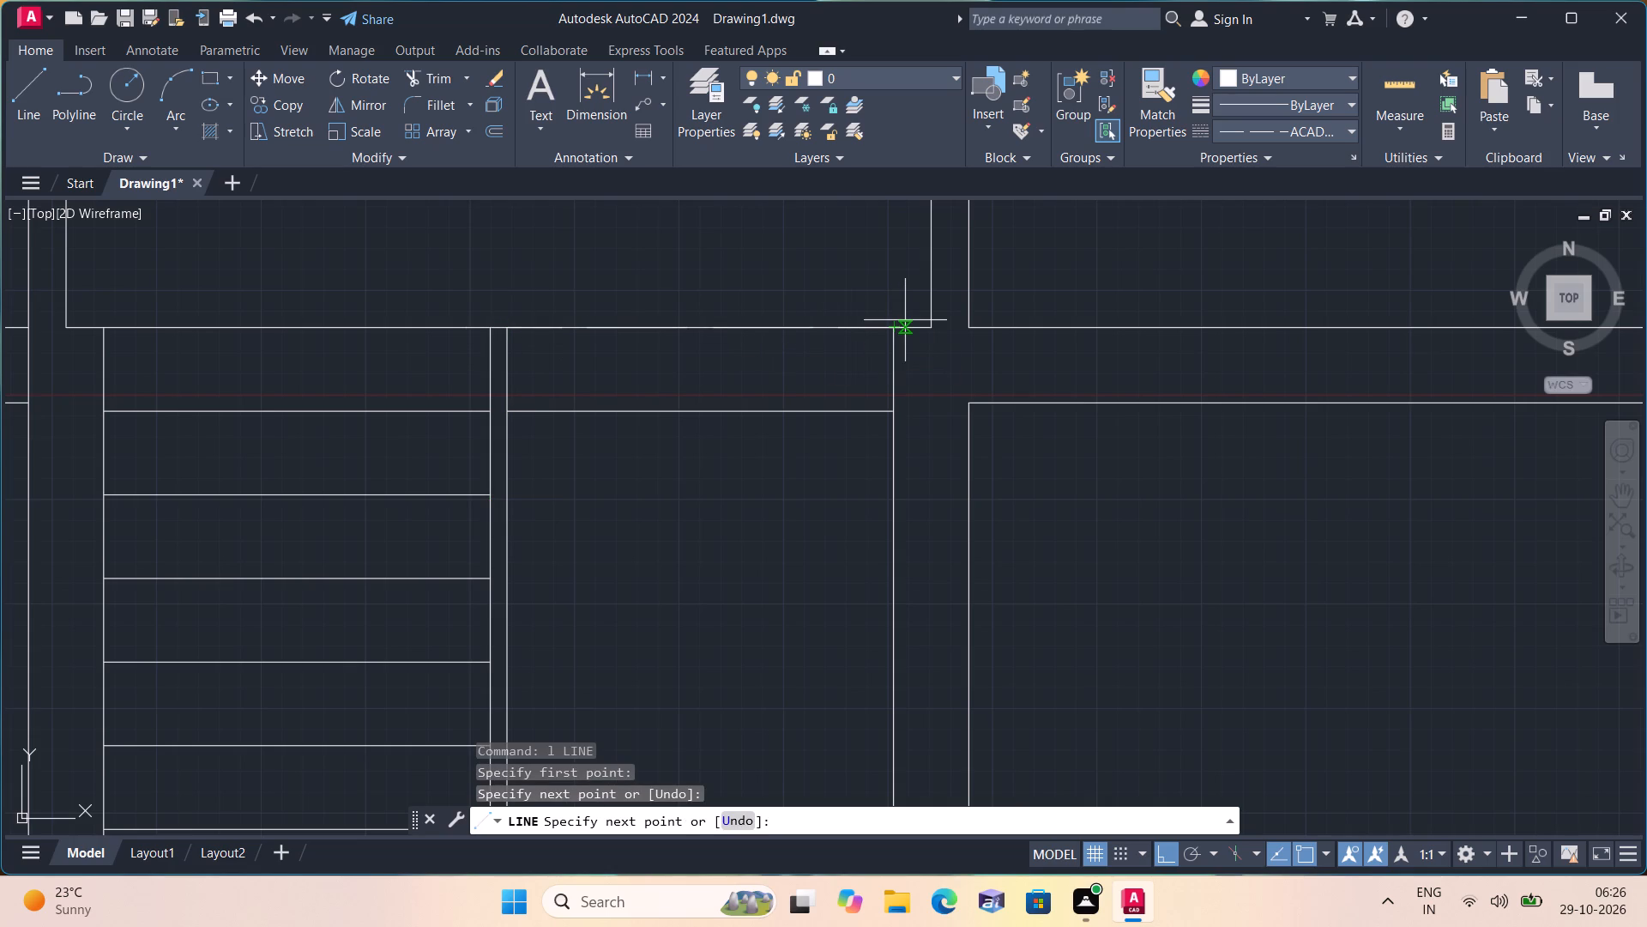
{"action": "key", "text": "space"}
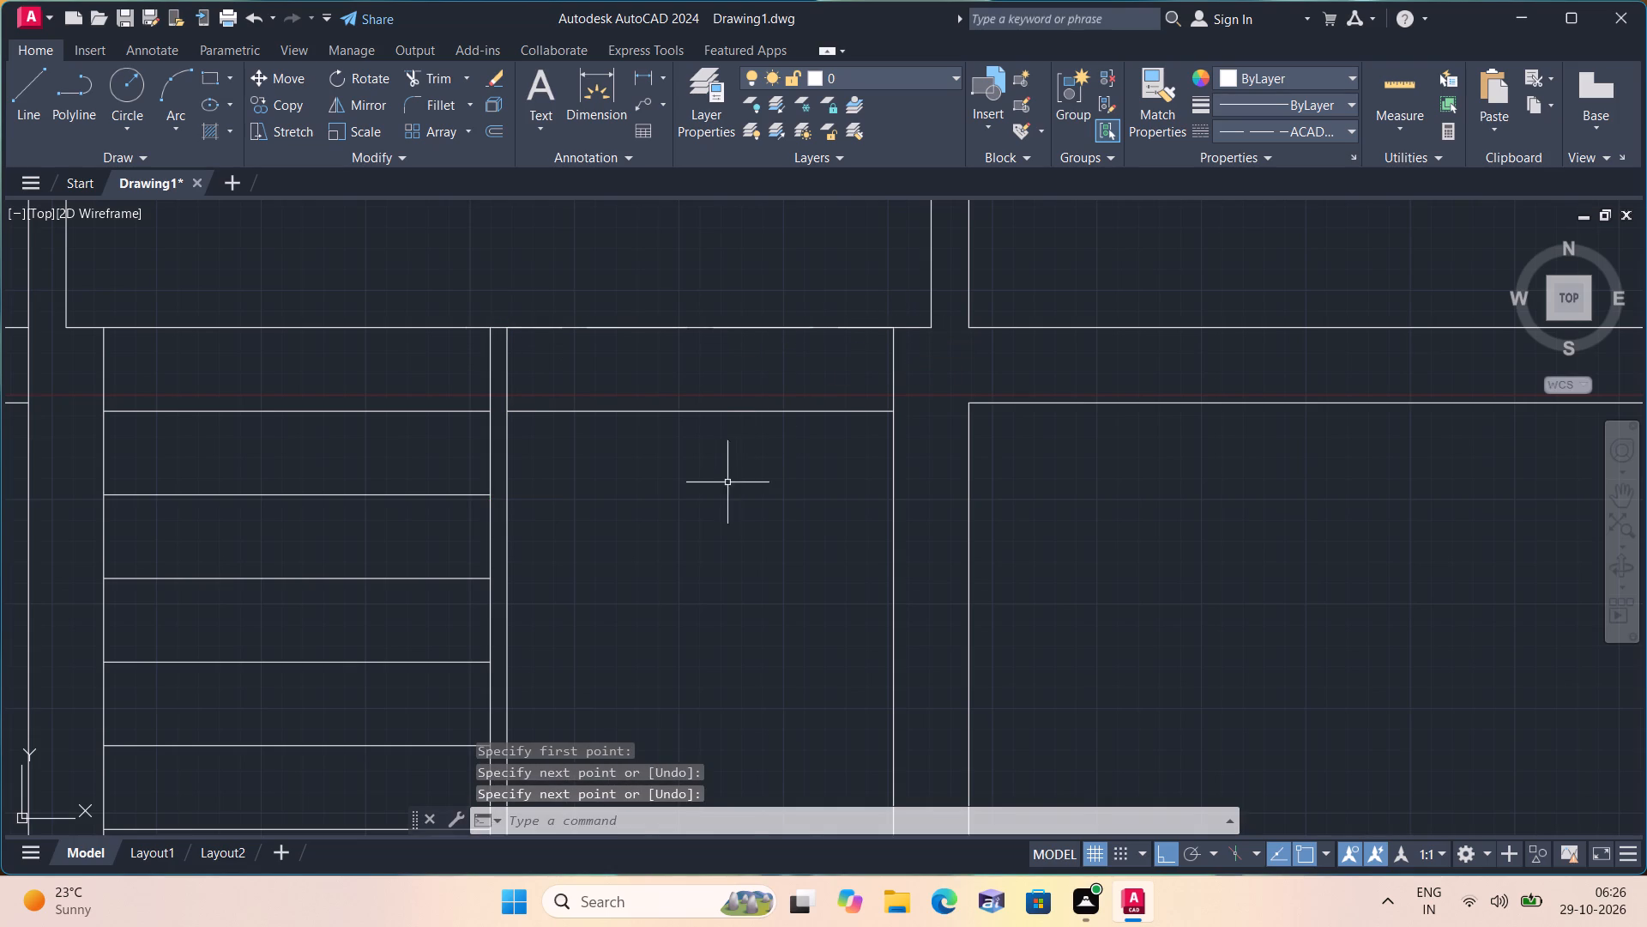
Delete the remaining continuous stair line at the top of the right flight.
{"action": "left_click_drag", "start_coordinate": [727, 482], "coordinate": [704, 449]}
{"action": "left_click", "coordinate": [669, 382]}
{"action": "key", "text": "Delete"}
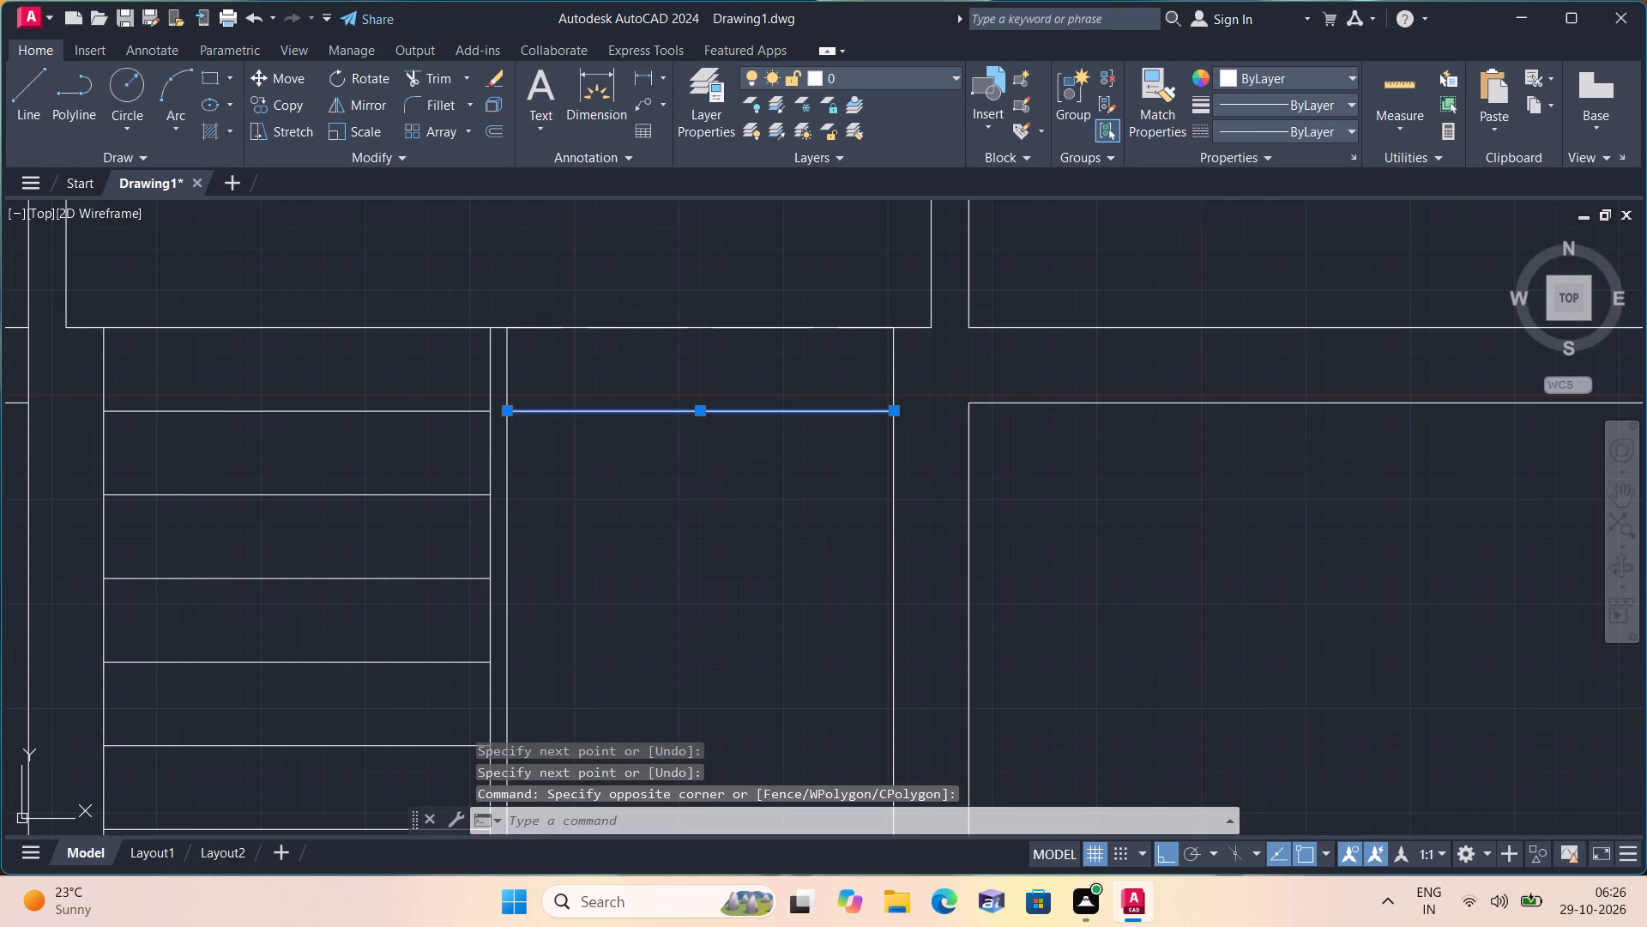
Offset the right flight's top dashed line downward at 10" spacing to make the first five dashed stair lines.
{"action": "type", "text": "off"}
{"action": "key", "text": "space"}
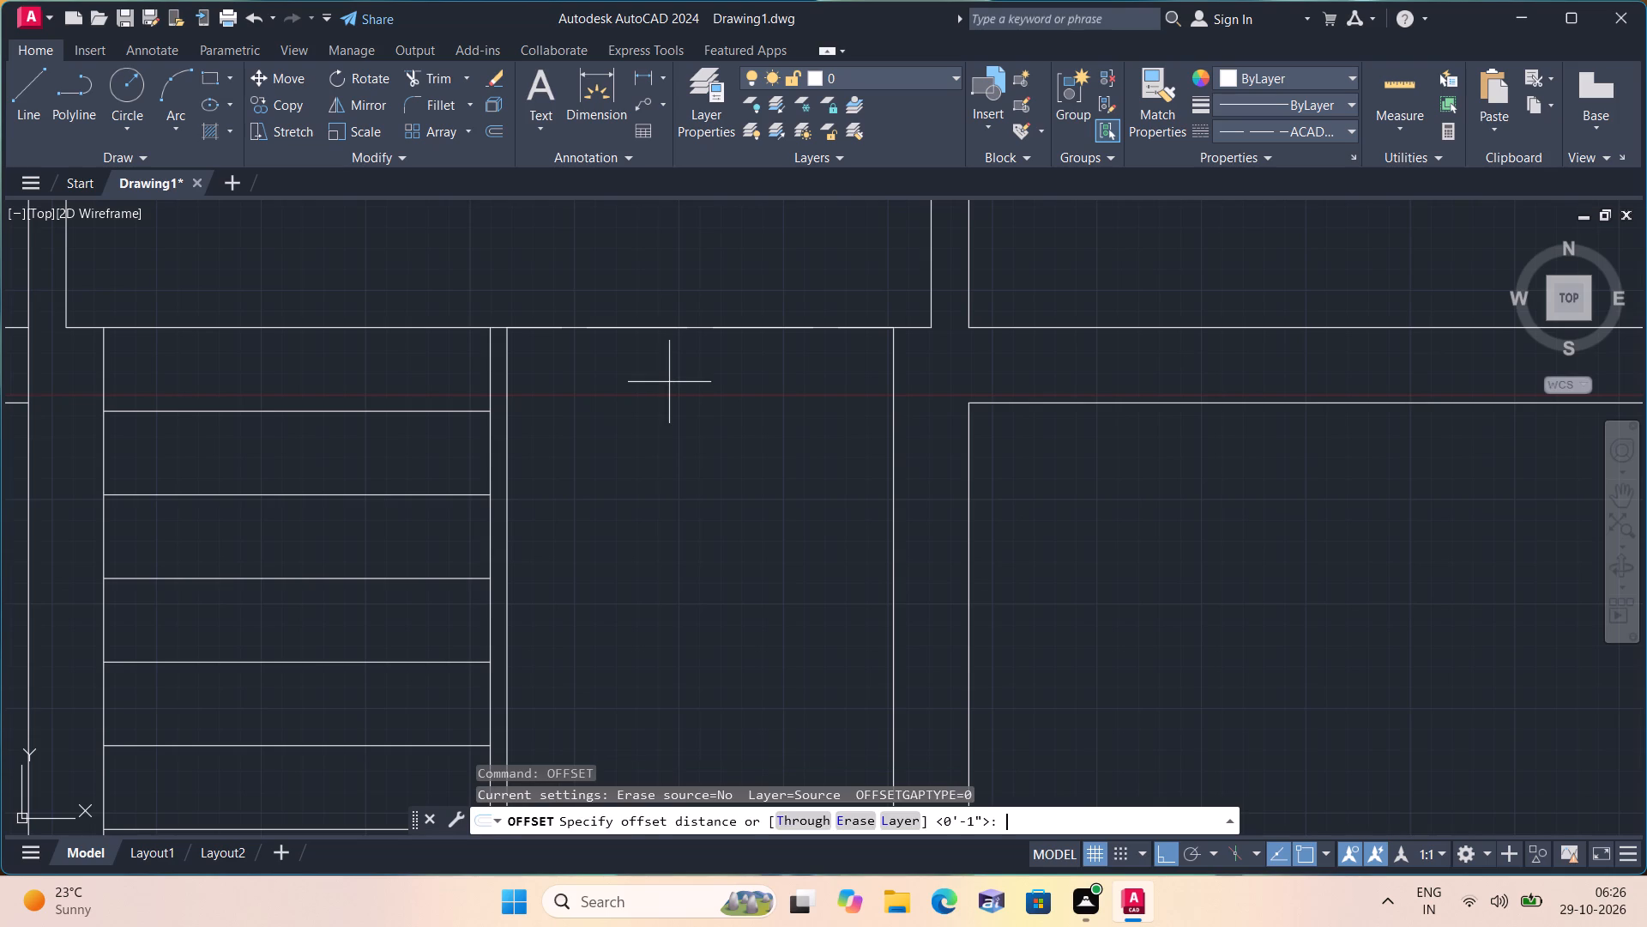
{"action": "type", "text": "10"}
{"action": "type", "text": "\""}
{"action": "key", "text": "space"}
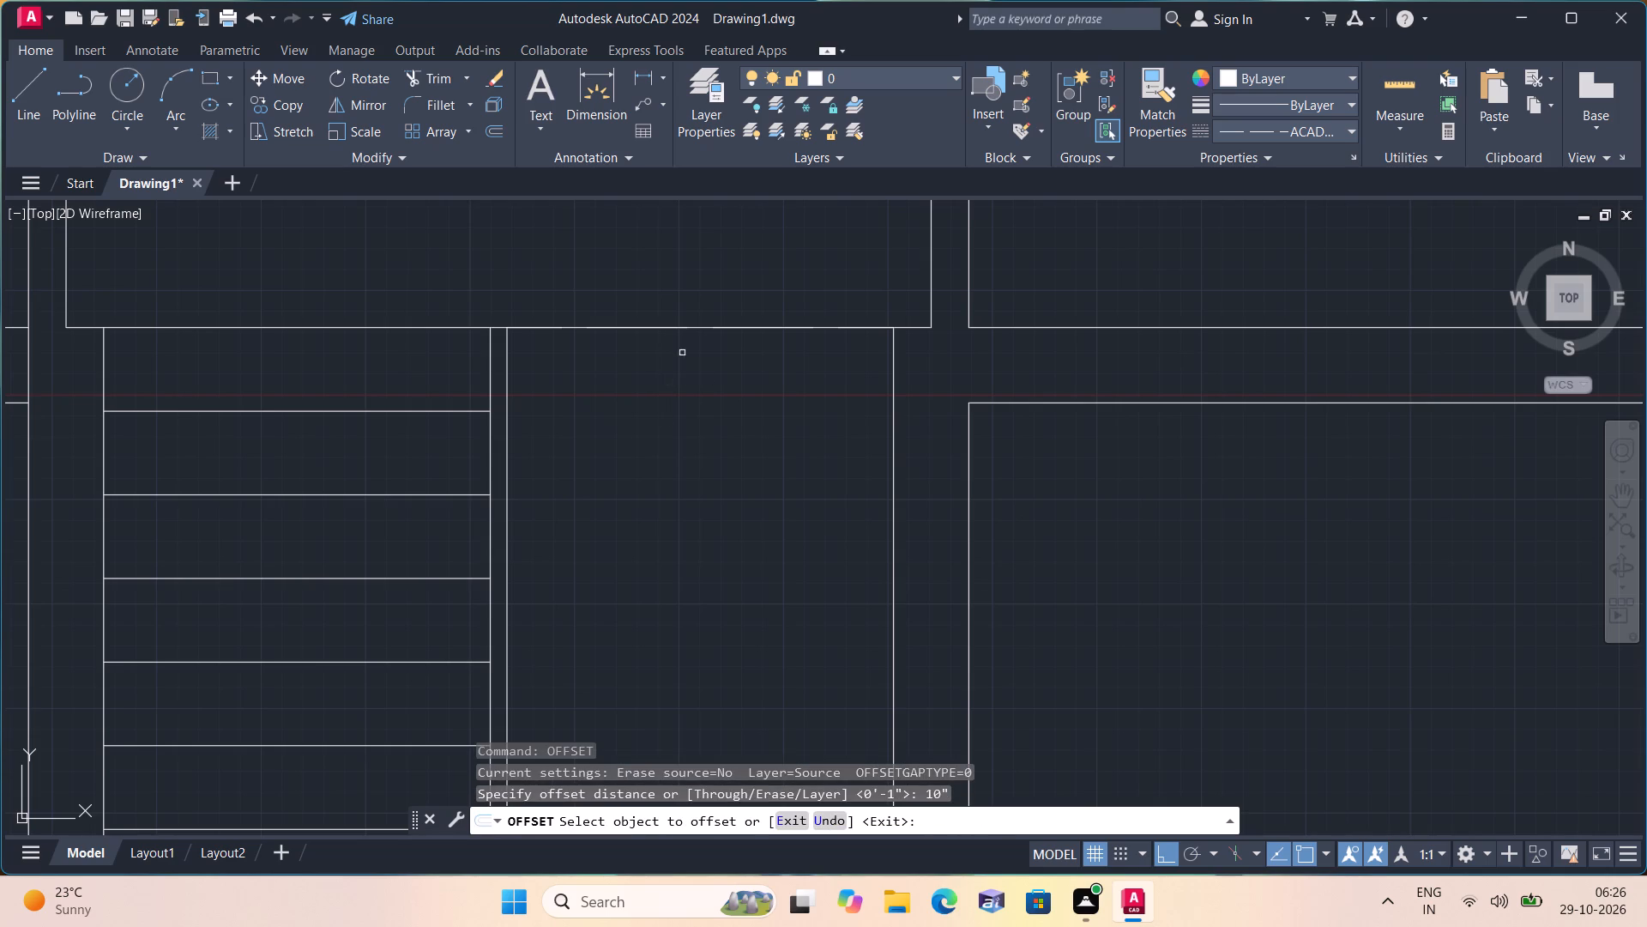
{"action": "left_click", "coordinate": [685, 323]}
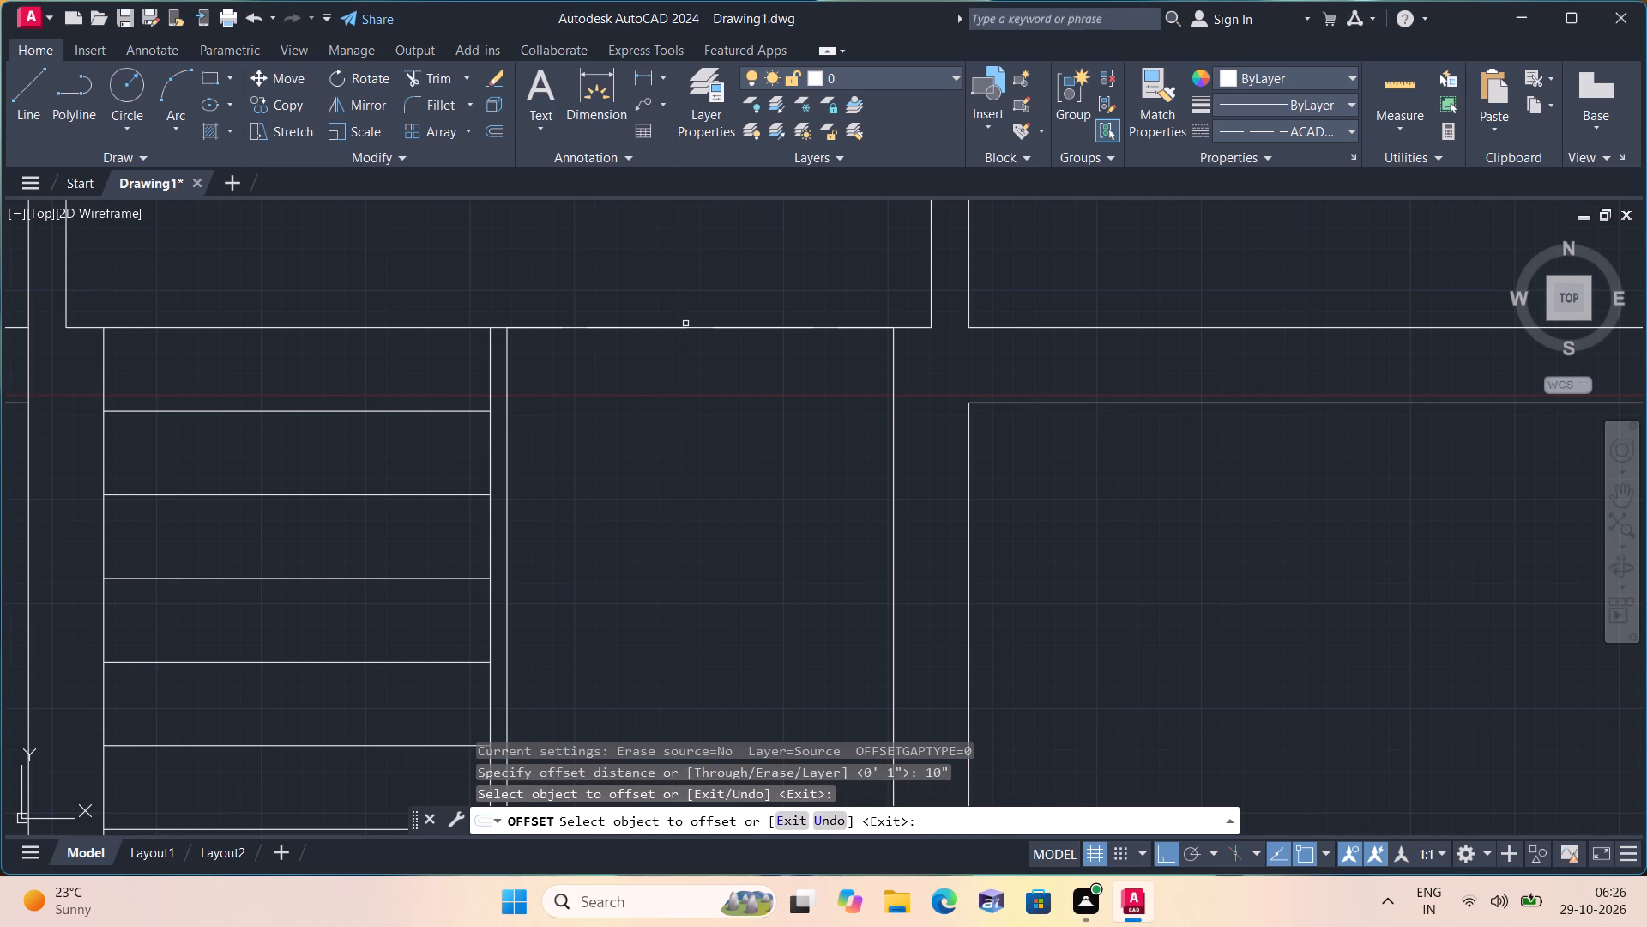
{"action": "left_click", "coordinate": [685, 324]}
{"action": "left_click", "coordinate": [687, 333]}
{"action": "left_click", "coordinate": [687, 330]}
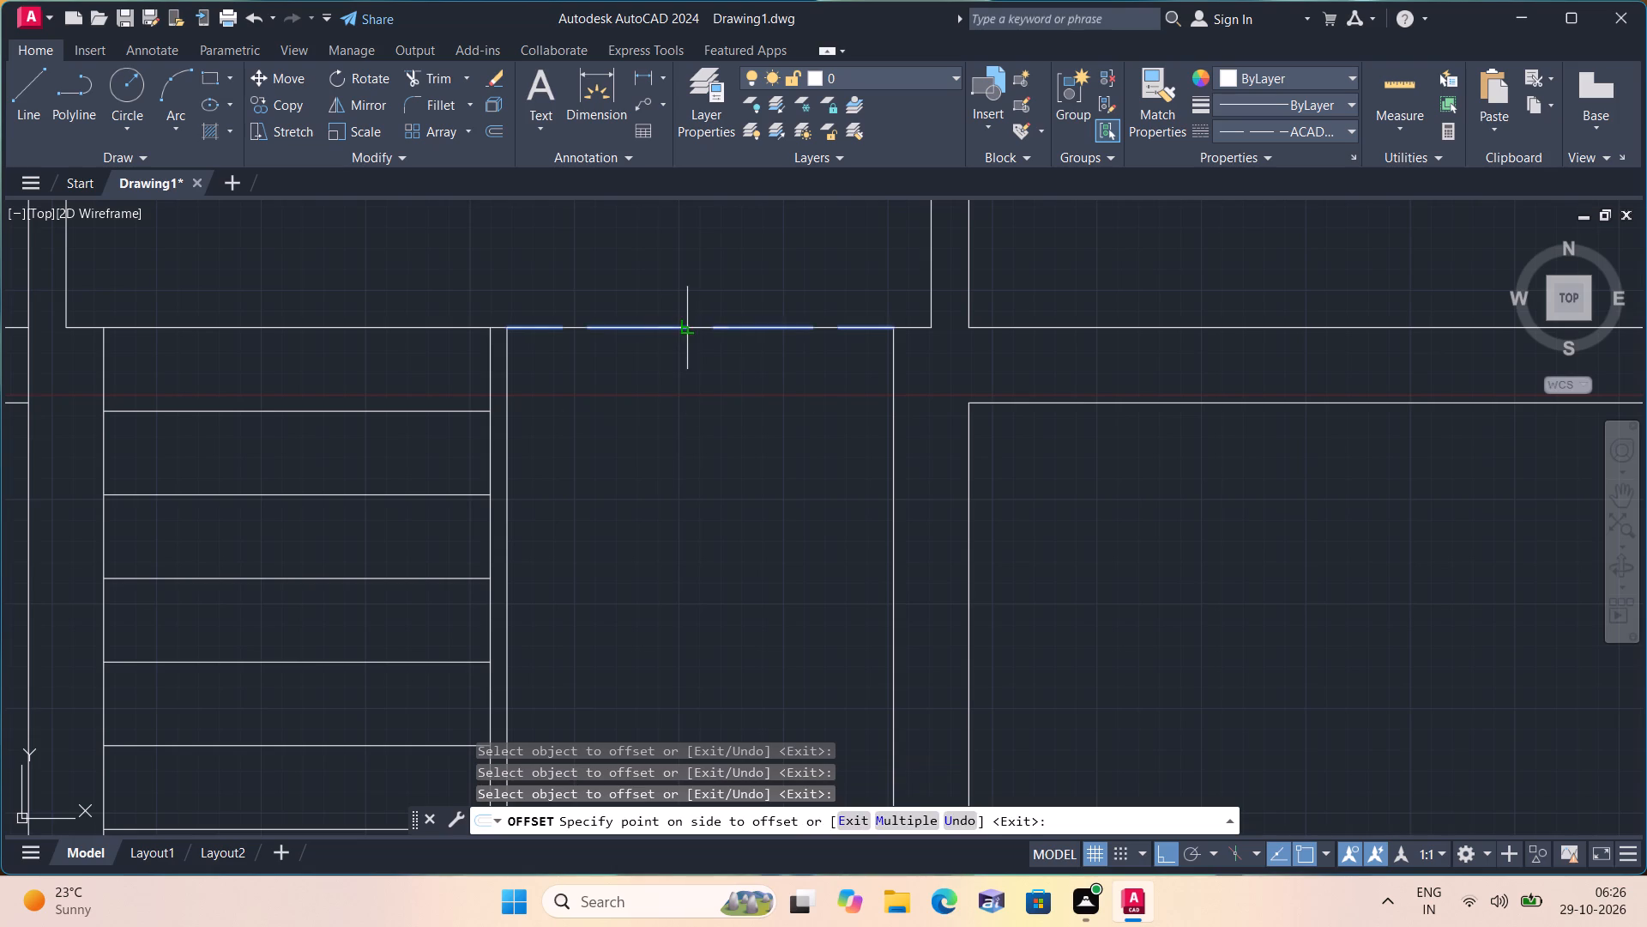
{"action": "left_click", "coordinate": [687, 391]}
{"action": "left_click_drag", "start_coordinate": [691, 413], "coordinate": [690, 426]}
{"action": "left_click", "coordinate": [690, 479]}
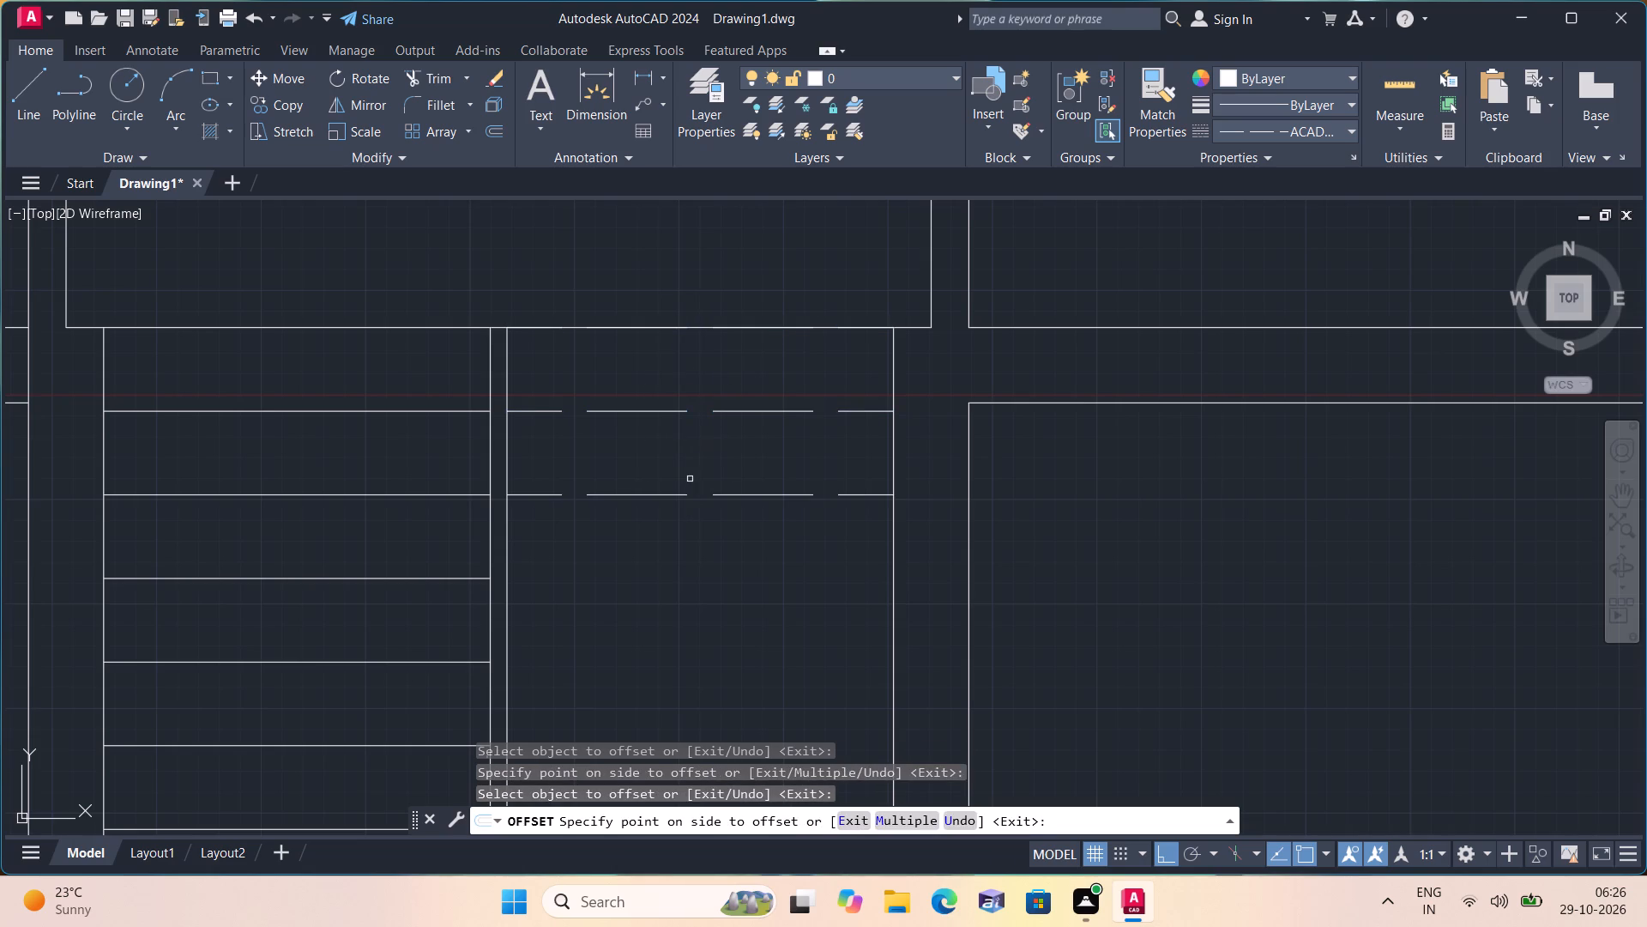
{"action": "left_click", "coordinate": [691, 493]}
{"action": "left_click", "coordinate": [627, 543]}
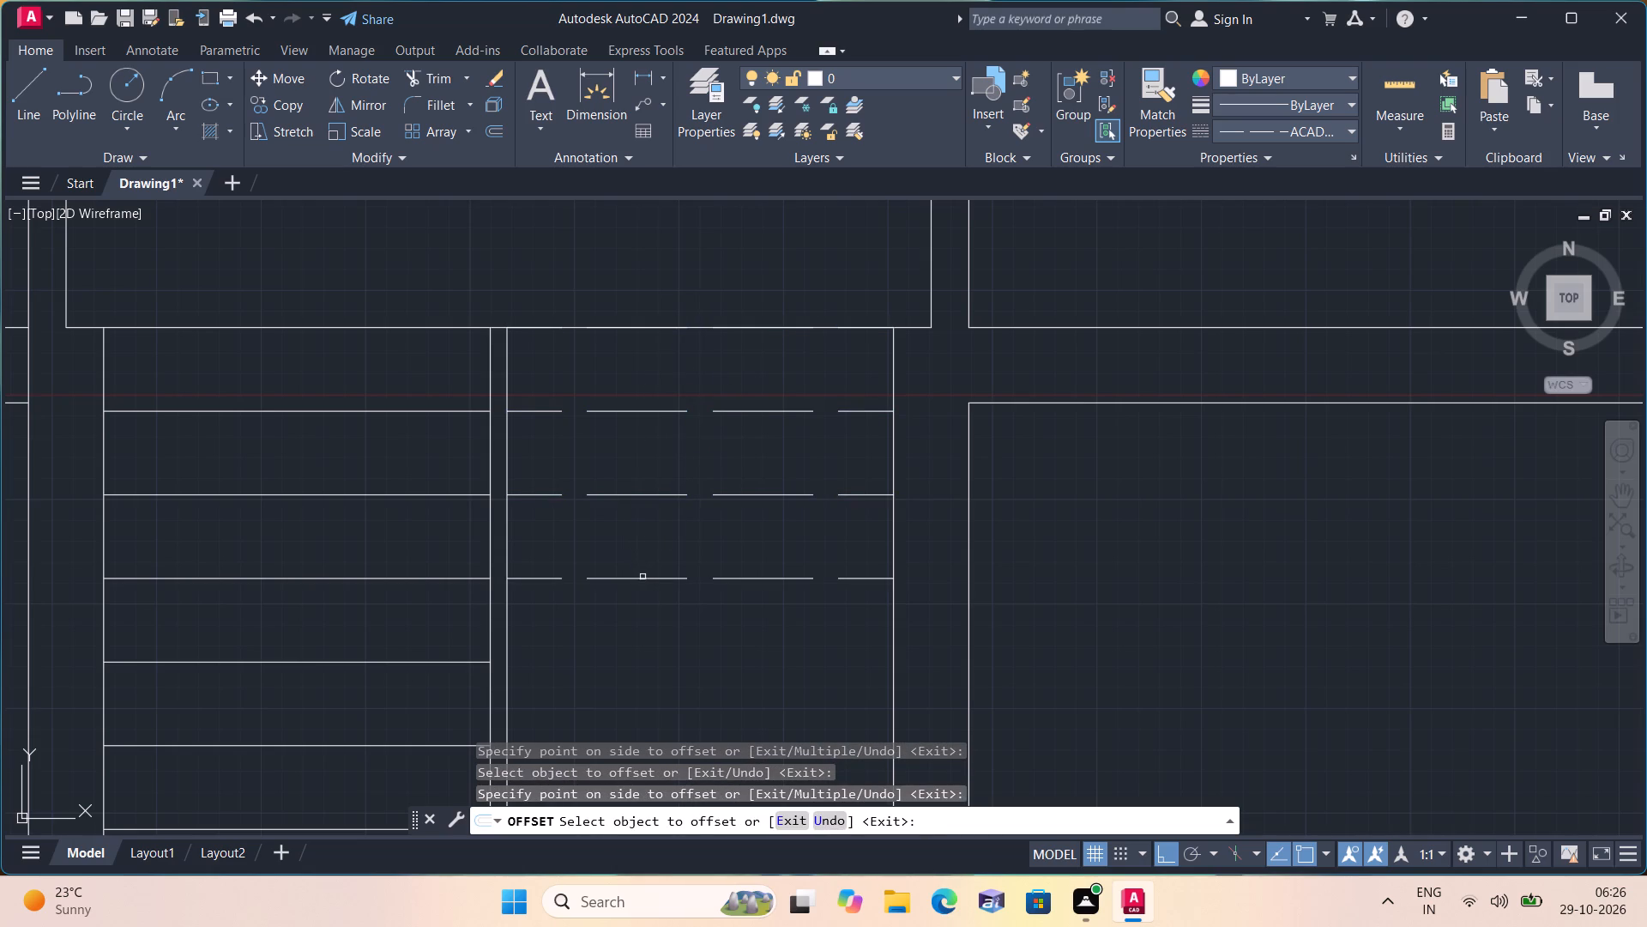
{"action": "left_click", "coordinate": [643, 579]}
{"action": "left_click", "coordinate": [624, 627]}
{"action": "middle_click_drag", "start_coordinate": [639, 549], "coordinate": [647, 462]}
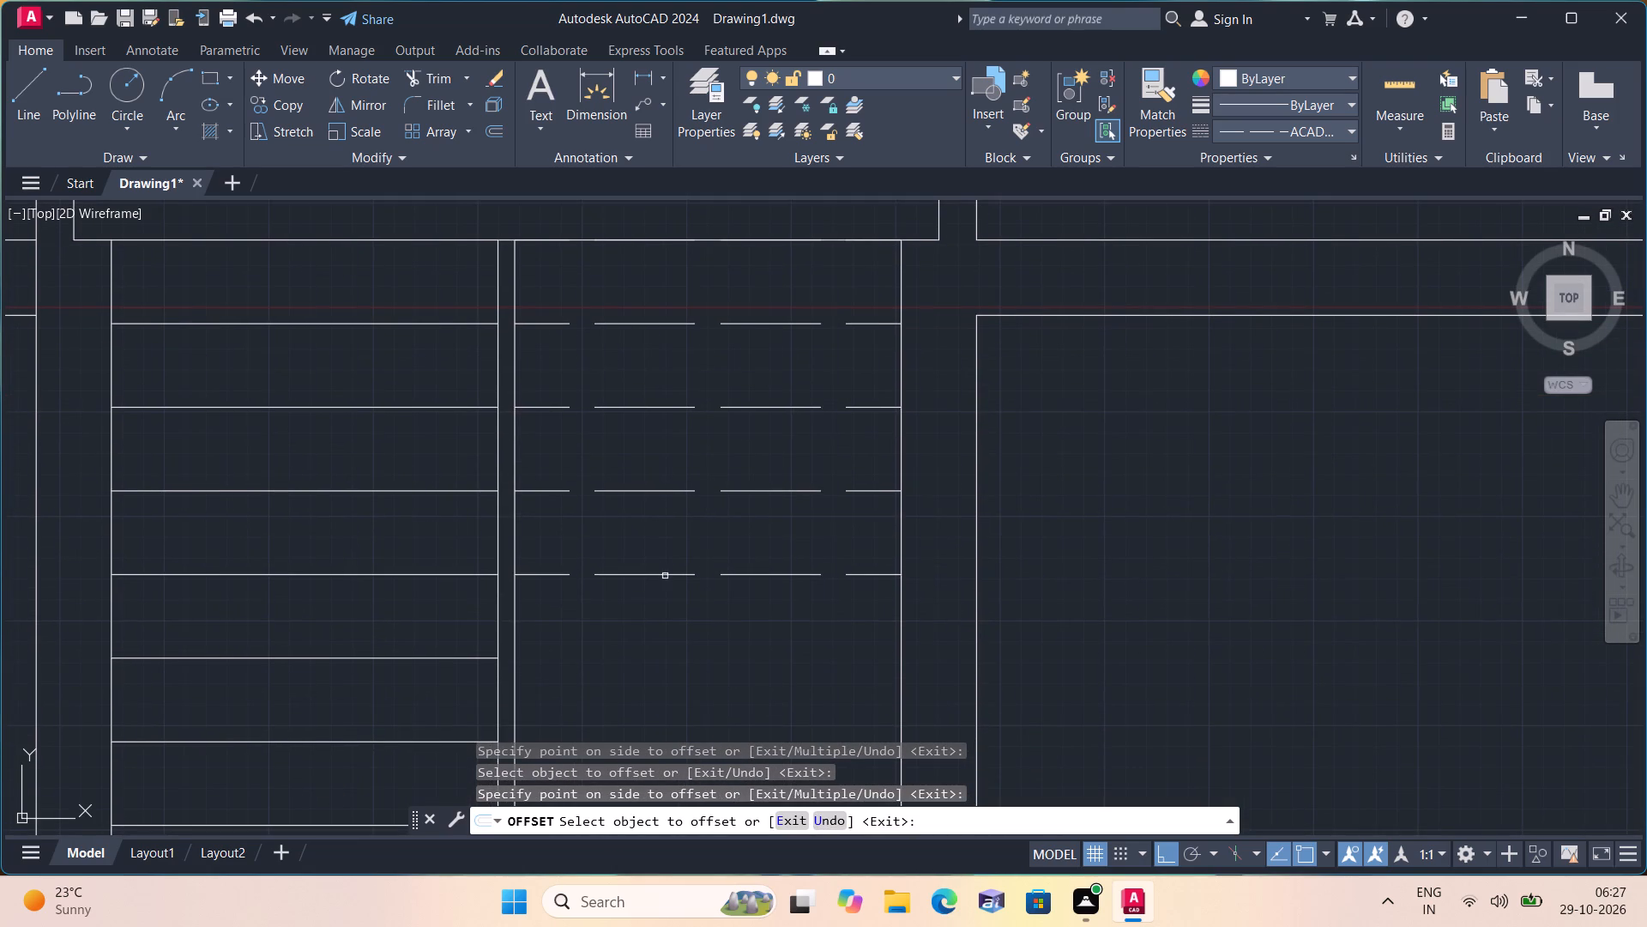
{"action": "left_click", "coordinate": [665, 576]}
{"action": "left_click", "coordinate": [652, 639]}
Continue the 10" offsets down the right flight, adding the sixth and seventh dashed stair lines.
{"action": "scroll", "coordinate": [789, 646], "scroll_direction": "down", "scroll_amount": 1}
{"action": "middle_click_drag", "start_coordinate": [788, 645], "coordinate": [787, 594]}
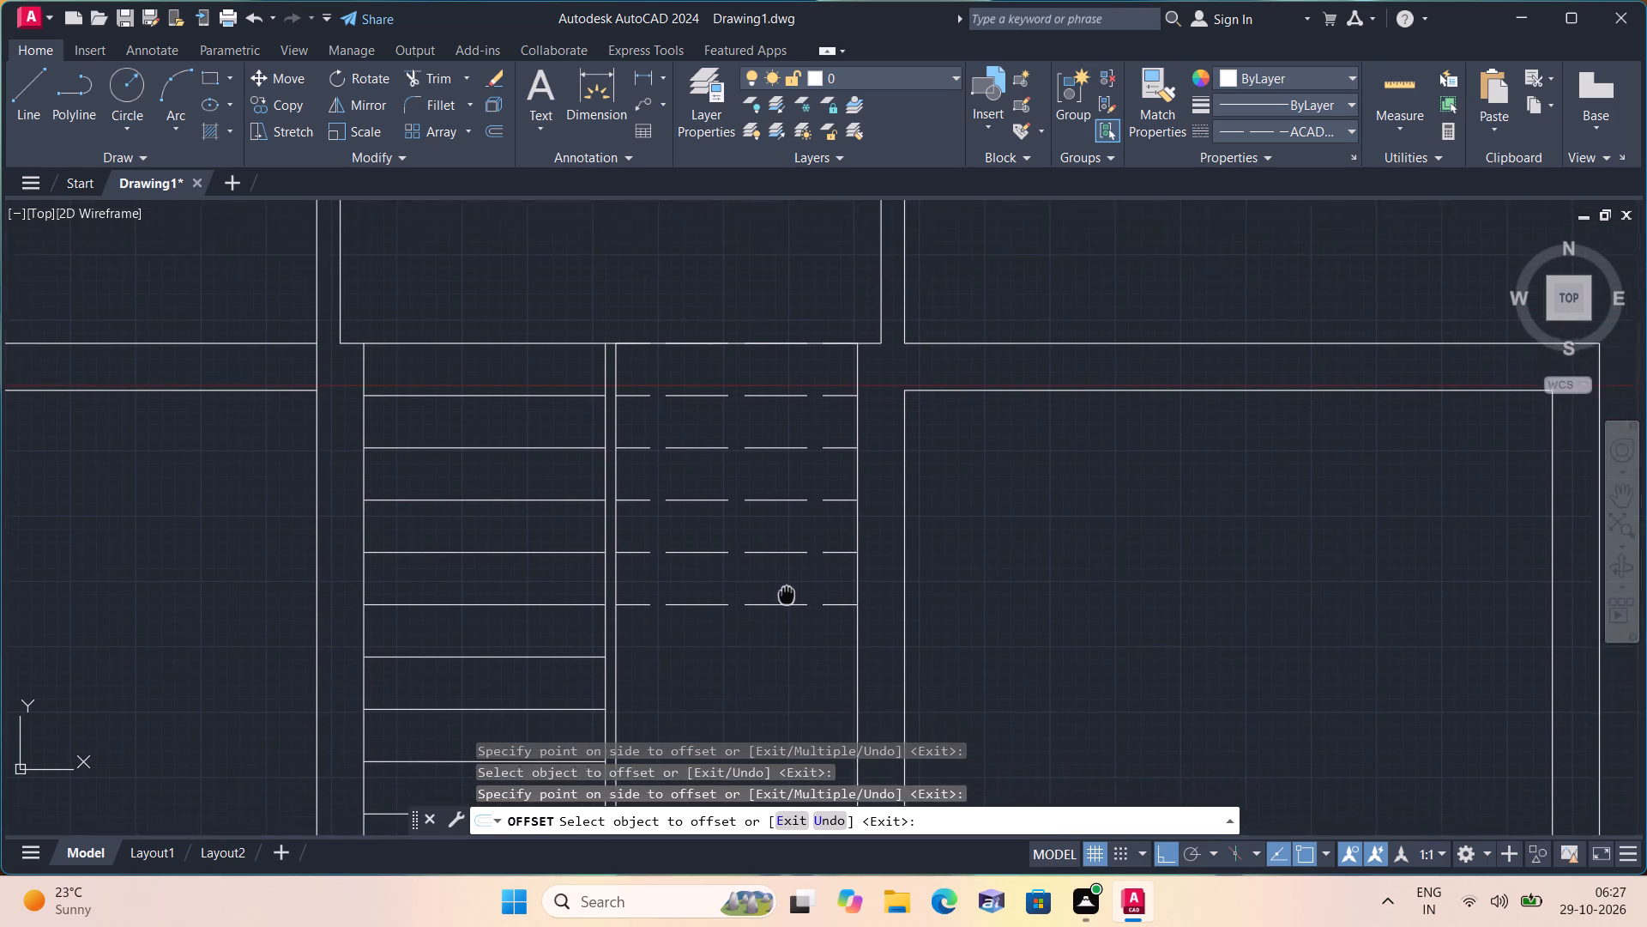
{"action": "middle_click_drag", "start_coordinate": [787, 594], "coordinate": [776, 555]}
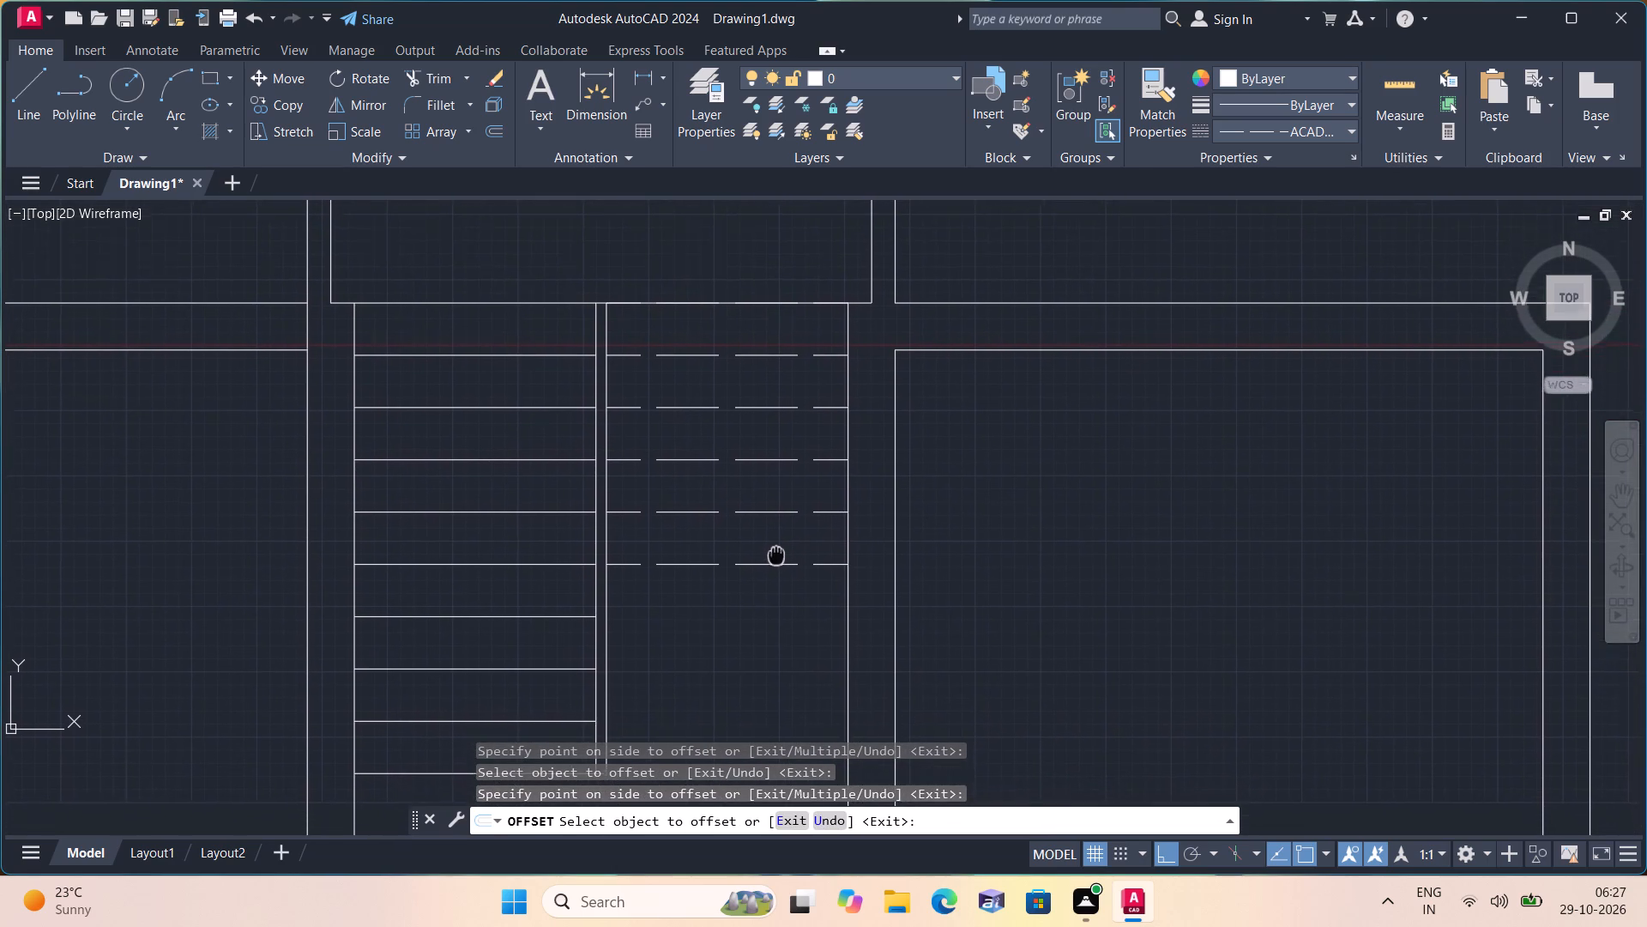
{"action": "middle_click_drag", "start_coordinate": [776, 555], "coordinate": [769, 524]}
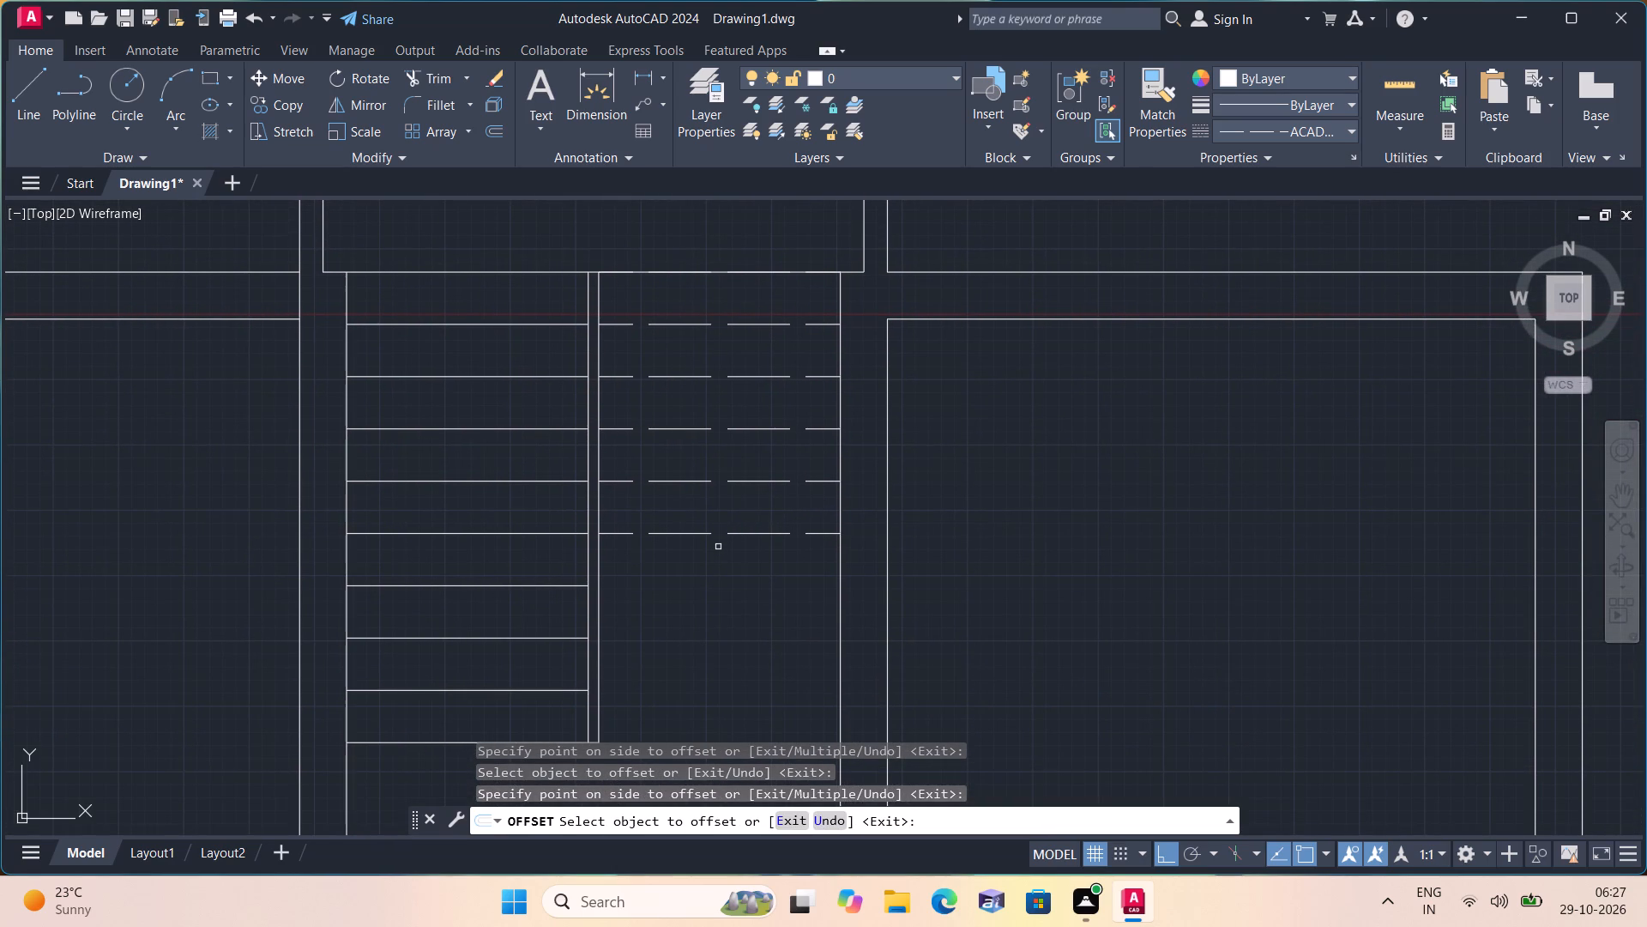
{"action": "left_click", "coordinate": [720, 542]}
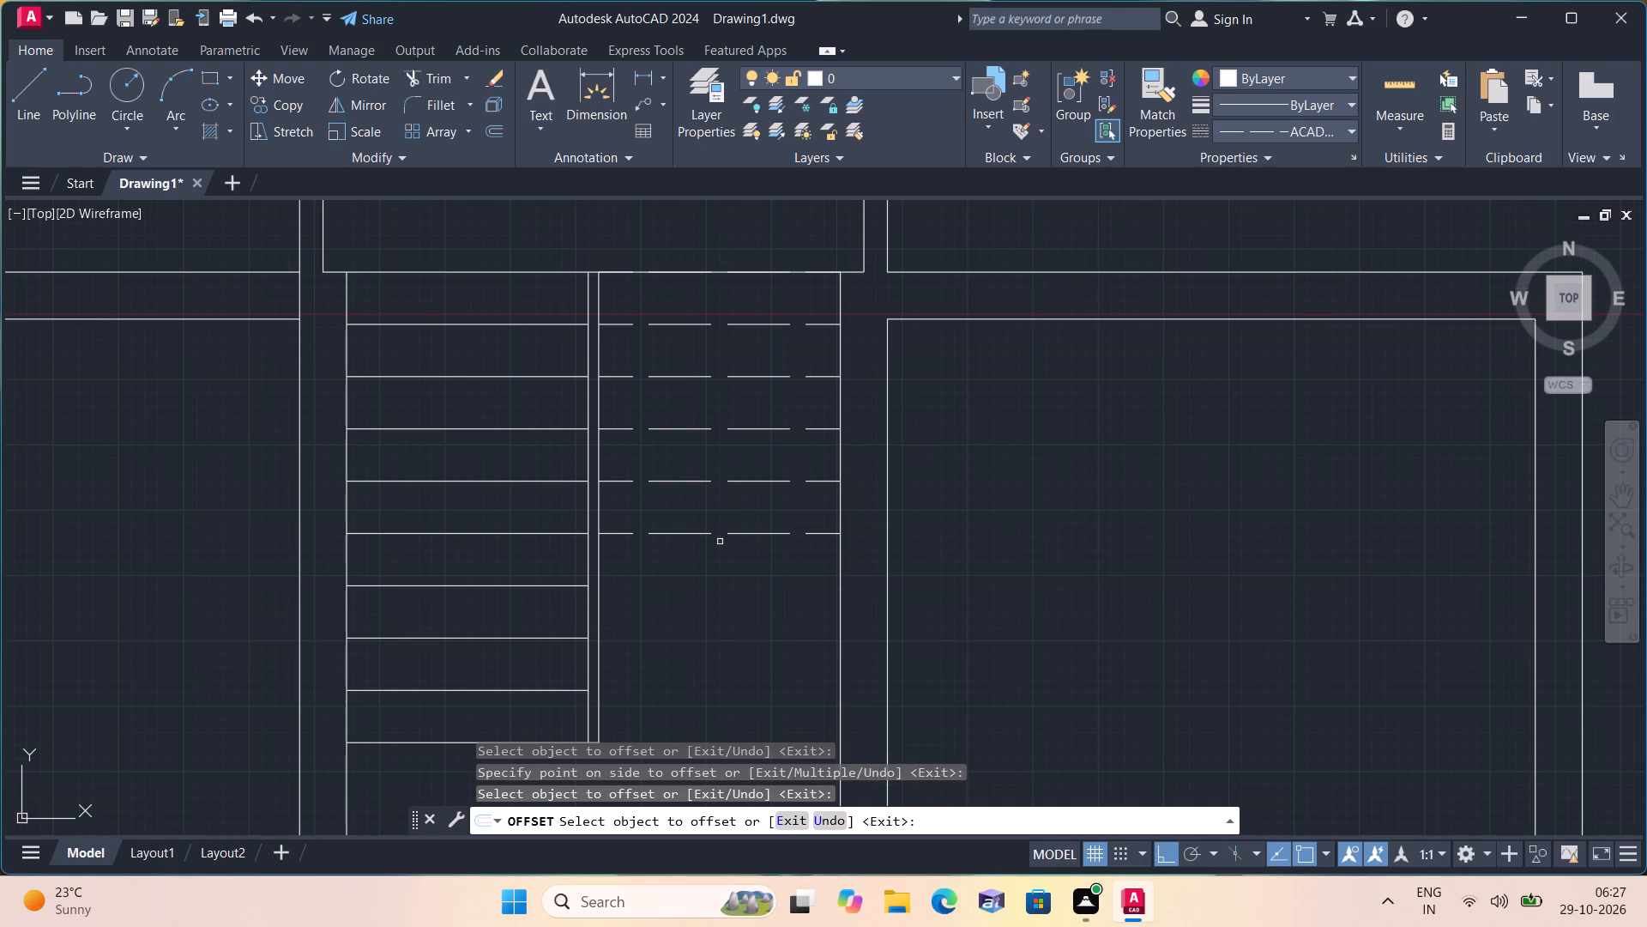
{"action": "left_click", "coordinate": [725, 530]}
{"action": "left_click", "coordinate": [739, 536]}
{"action": "left_click", "coordinate": [738, 563]}
{"action": "left_click_drag", "start_coordinate": [740, 567], "coordinate": [741, 568]}
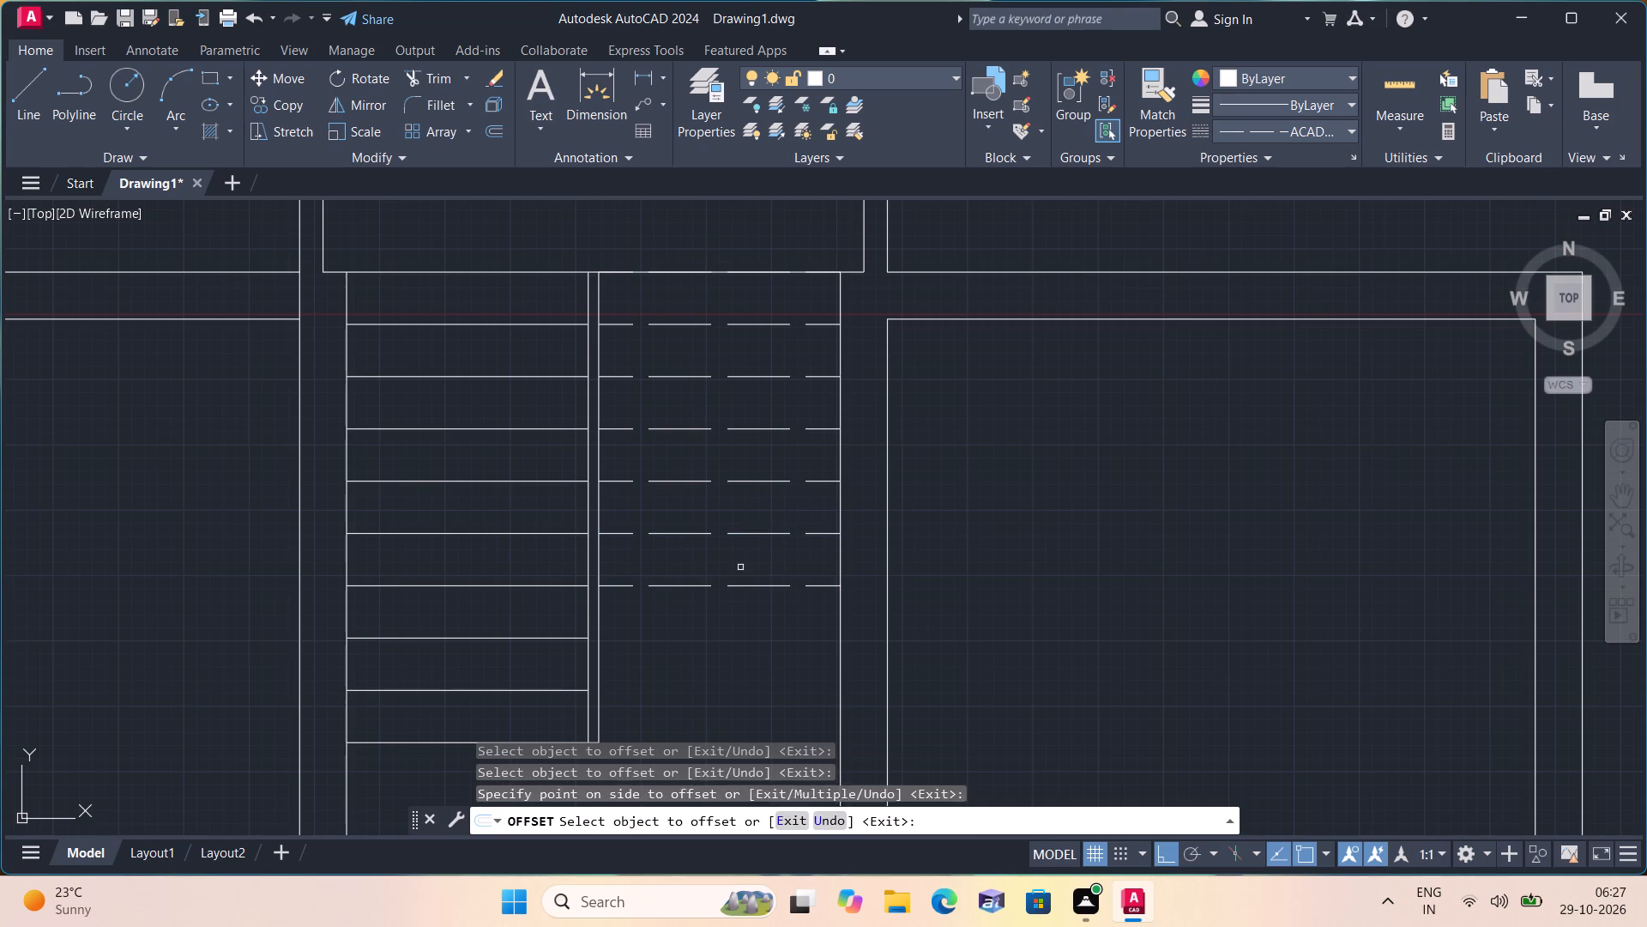
{"action": "left_click_drag", "start_coordinate": [741, 568], "coordinate": [743, 580]}
{"action": "left_click", "coordinate": [740, 585]}
{"action": "left_click", "coordinate": [735, 627]}
{"action": "left_click", "coordinate": [734, 636]}
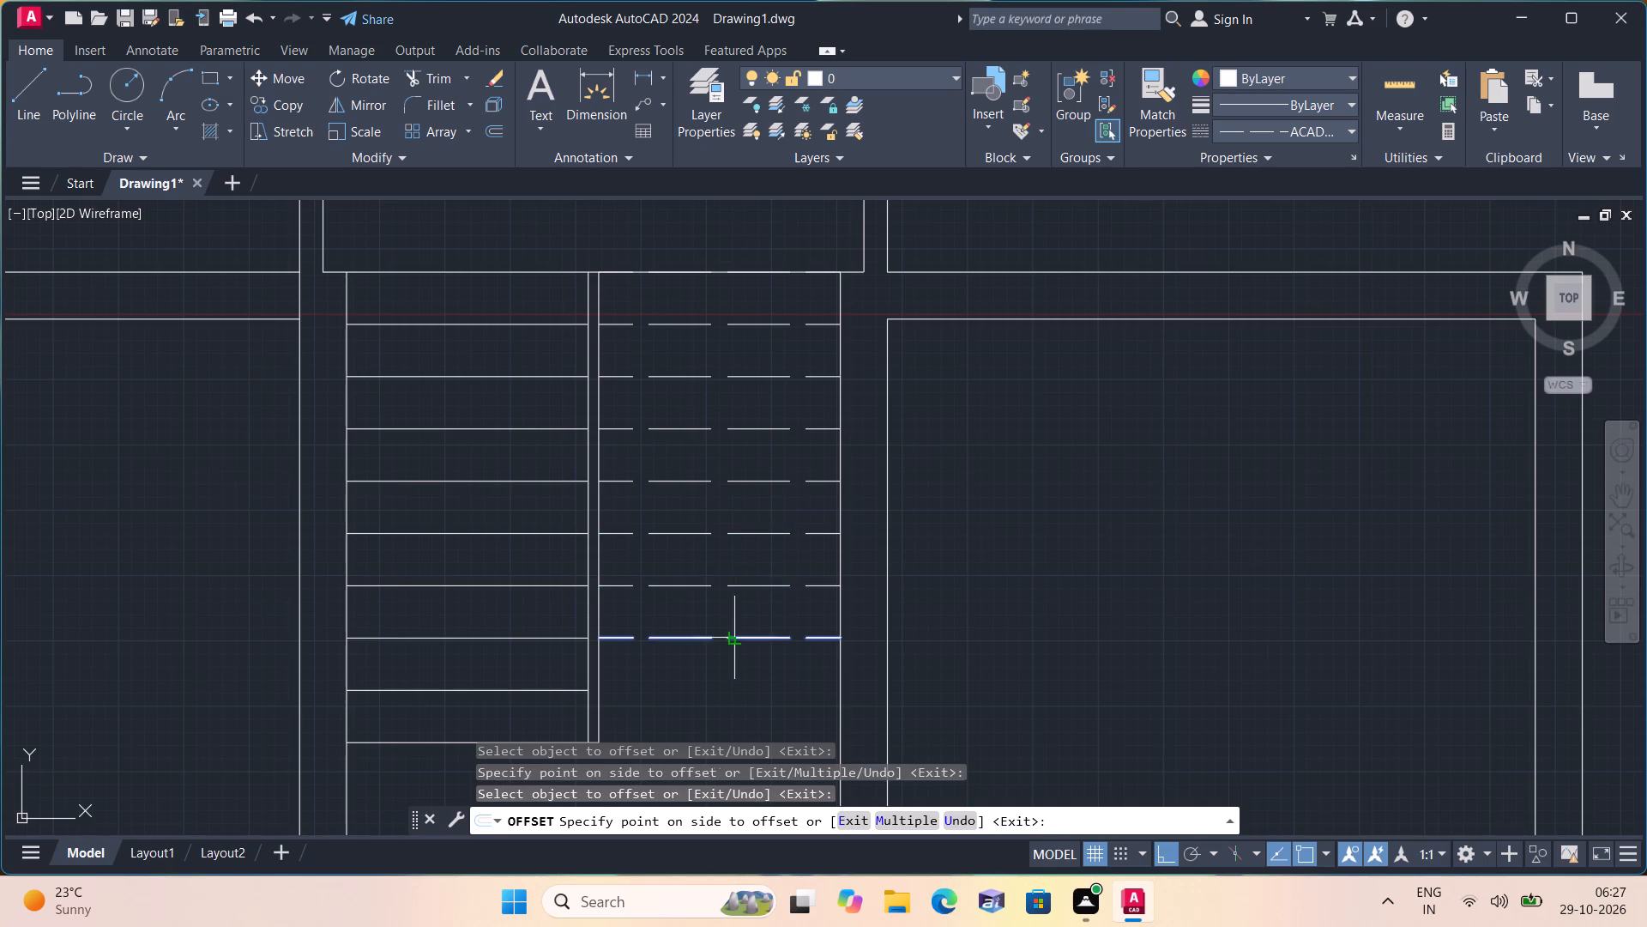
{"action": "left_click", "coordinate": [743, 647]}
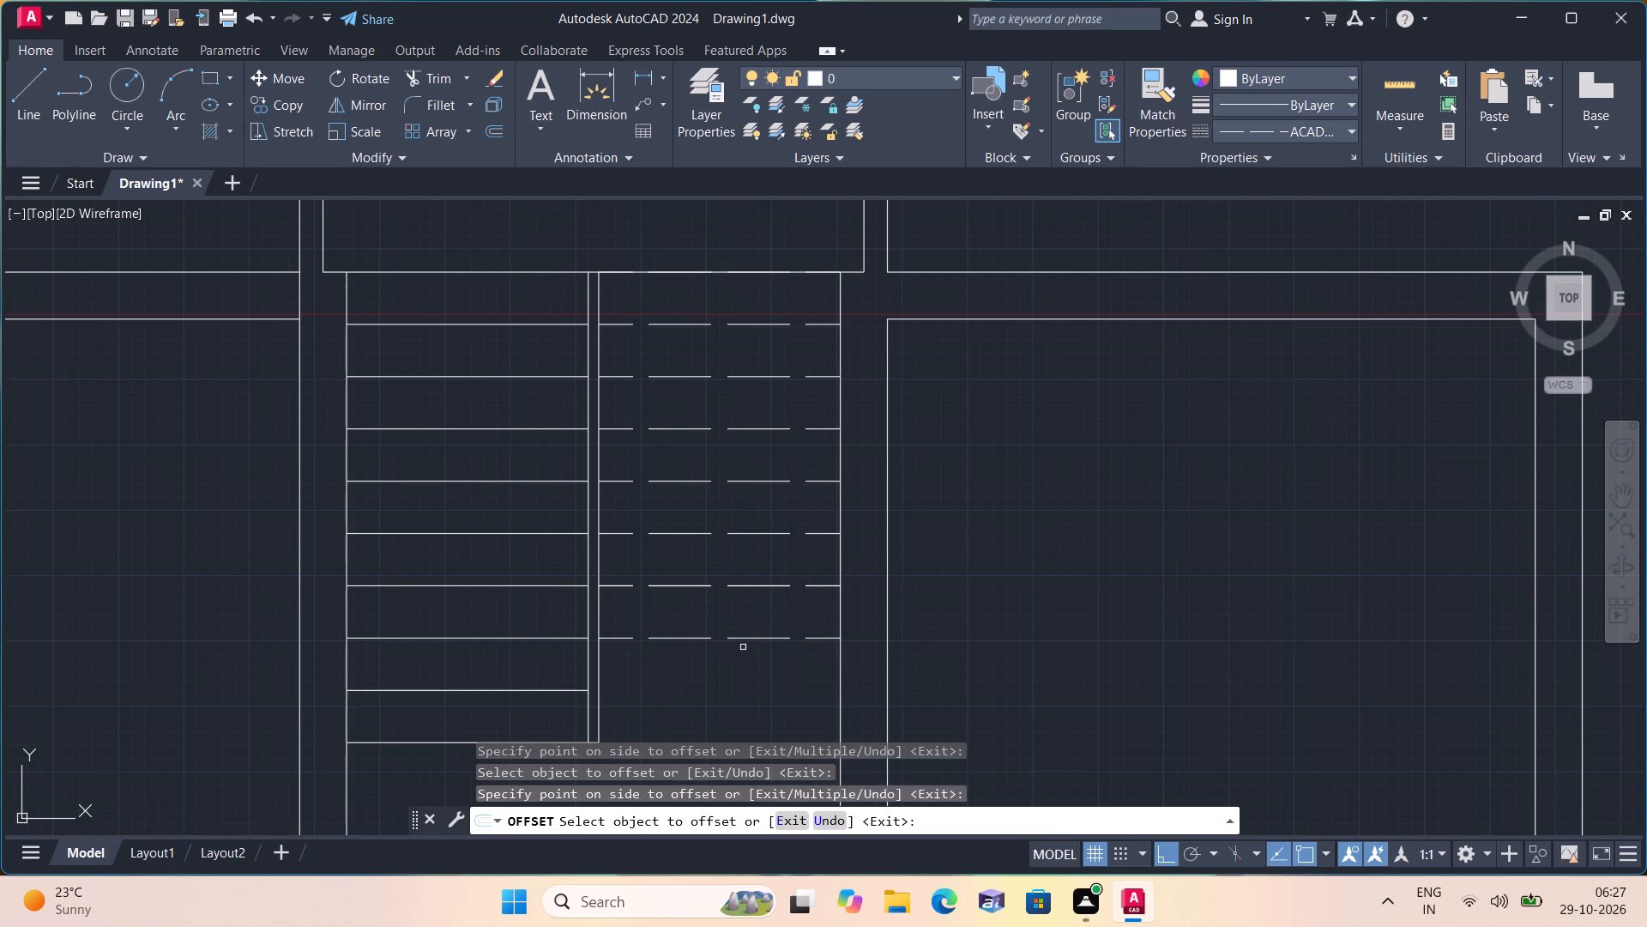
Offset the last two dashed stair lines at 10" down to the lower end of the divider.
{"action": "middle_click_drag", "start_coordinate": [742, 646], "coordinate": [698, 440]}
{"action": "scroll", "coordinate": [742, 646], "scroll_direction": "down", "scroll_amount": 1}
{"action": "scroll", "coordinate": [701, 440], "scroll_direction": "up", "scroll_amount": 1}
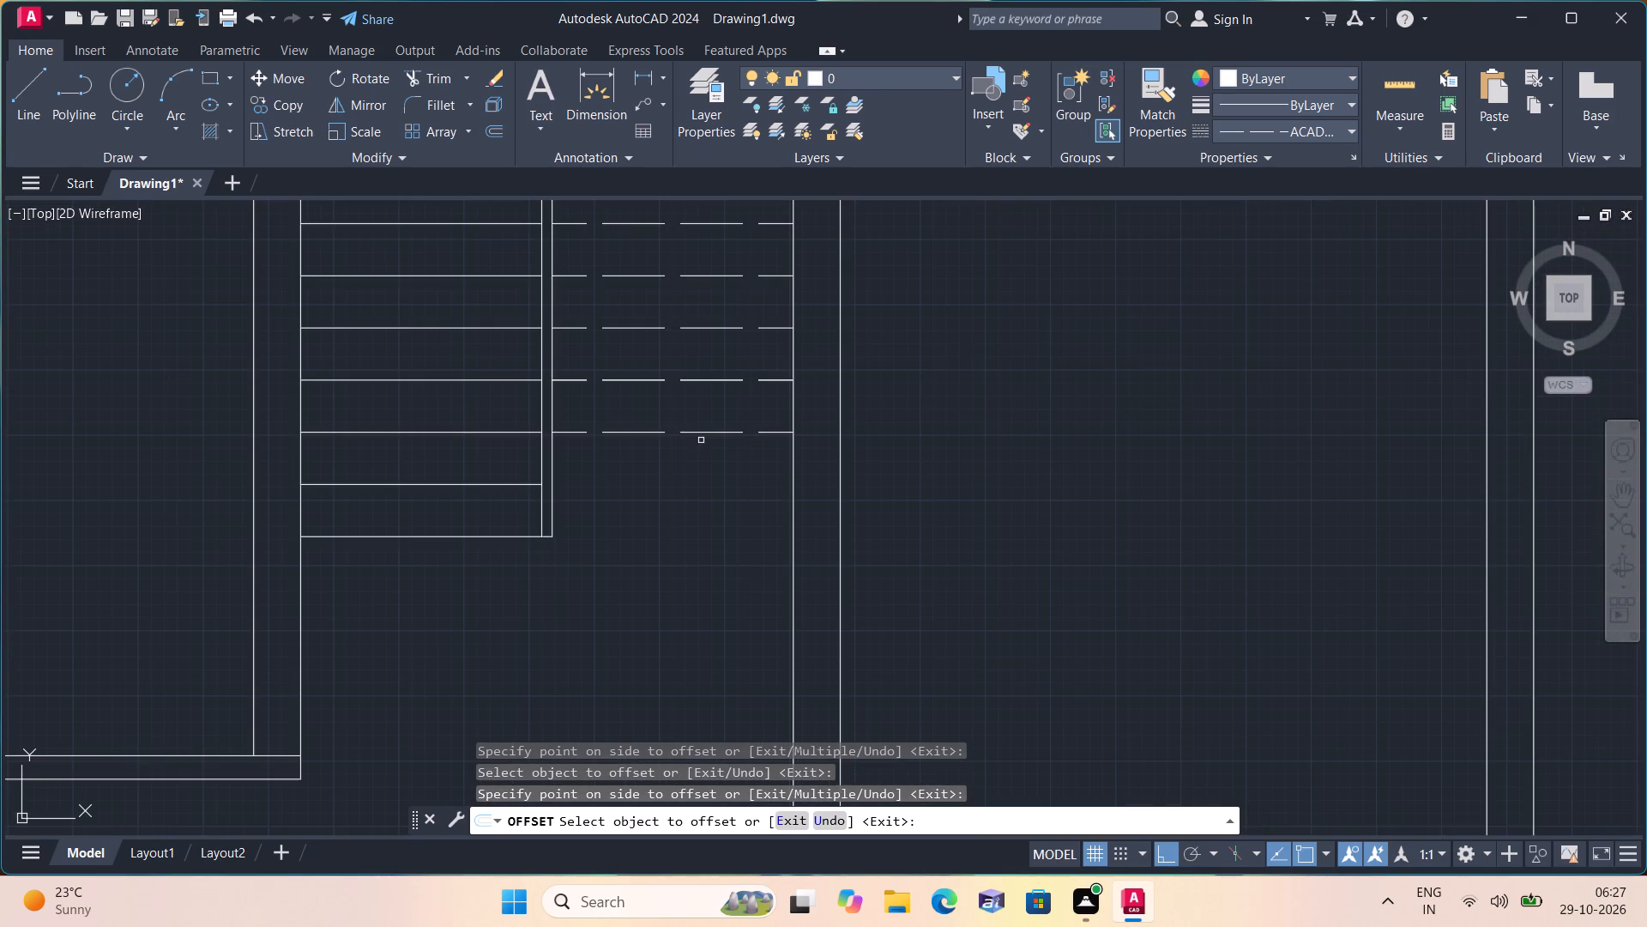
{"action": "left_click", "coordinate": [700, 428]}
{"action": "left_click", "coordinate": [698, 433]}
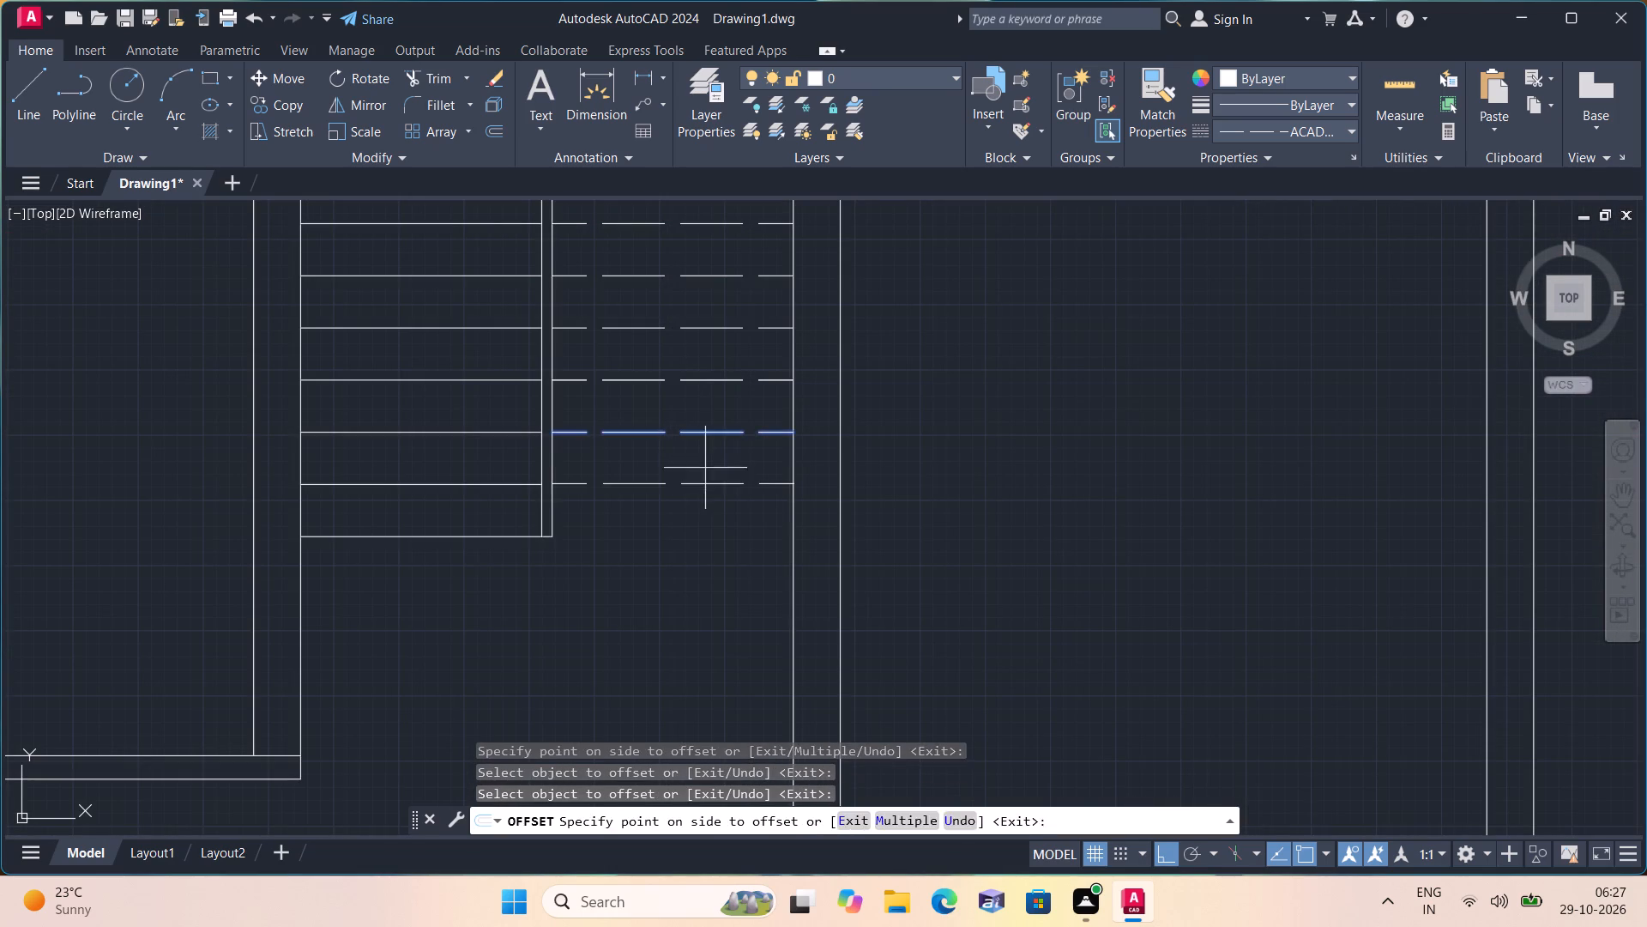
{"action": "left_click", "coordinate": [705, 476]}
{"action": "left_click", "coordinate": [701, 485]}
{"action": "left_click", "coordinate": [663, 569]}
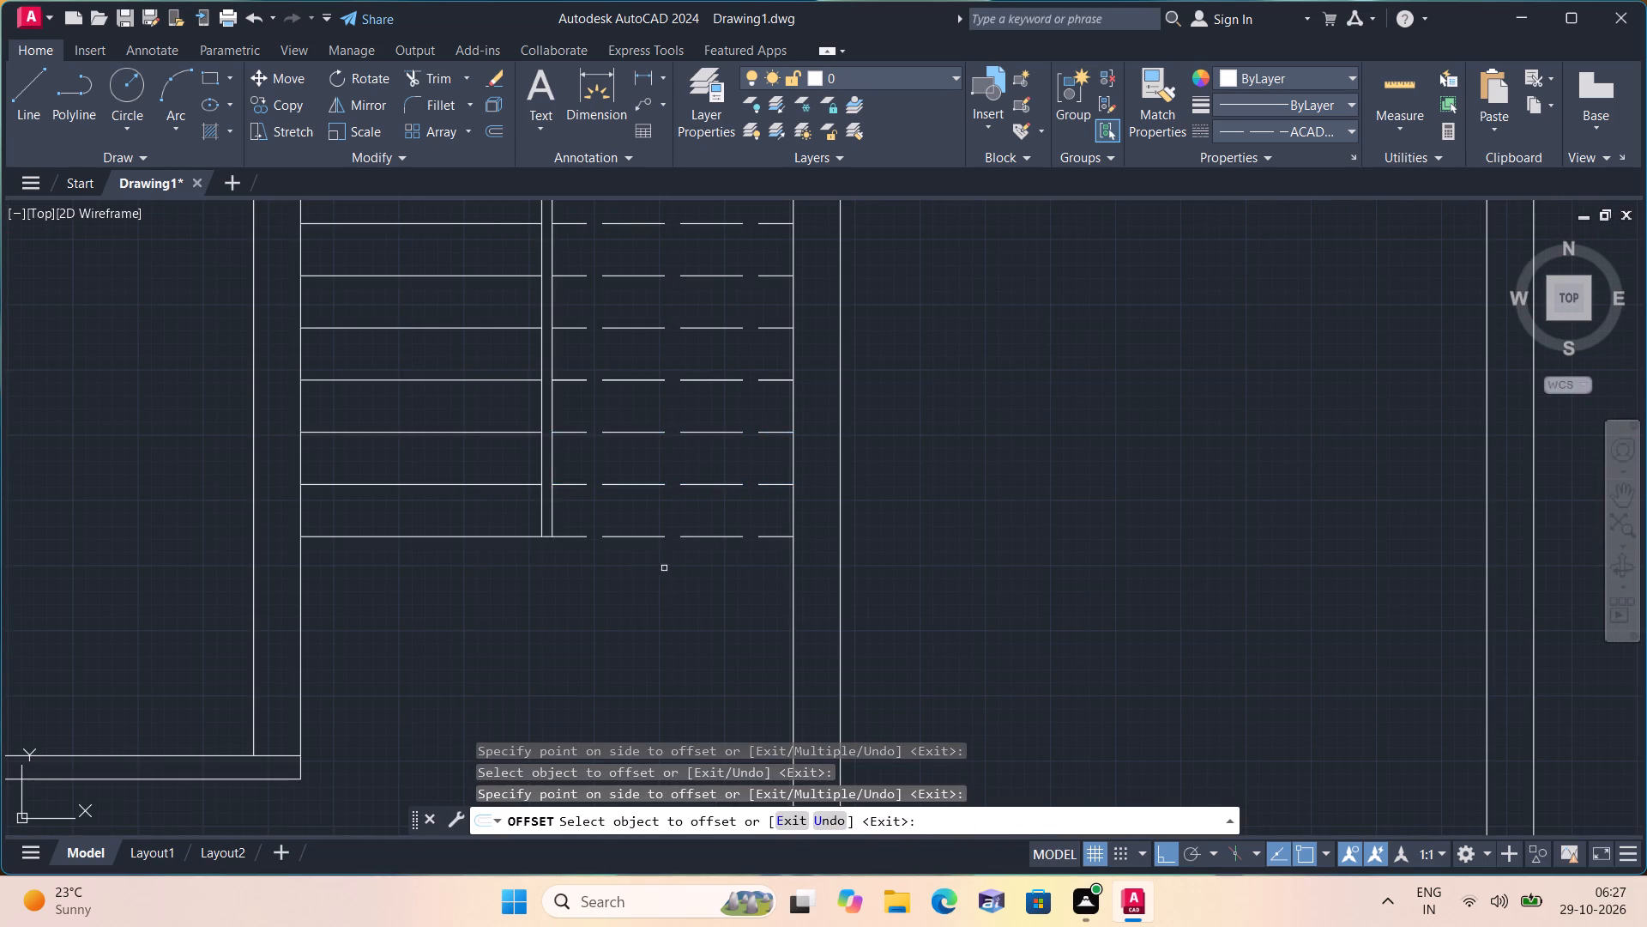
{"action": "middle_click_drag", "start_coordinate": [638, 501], "coordinate": [652, 572]}
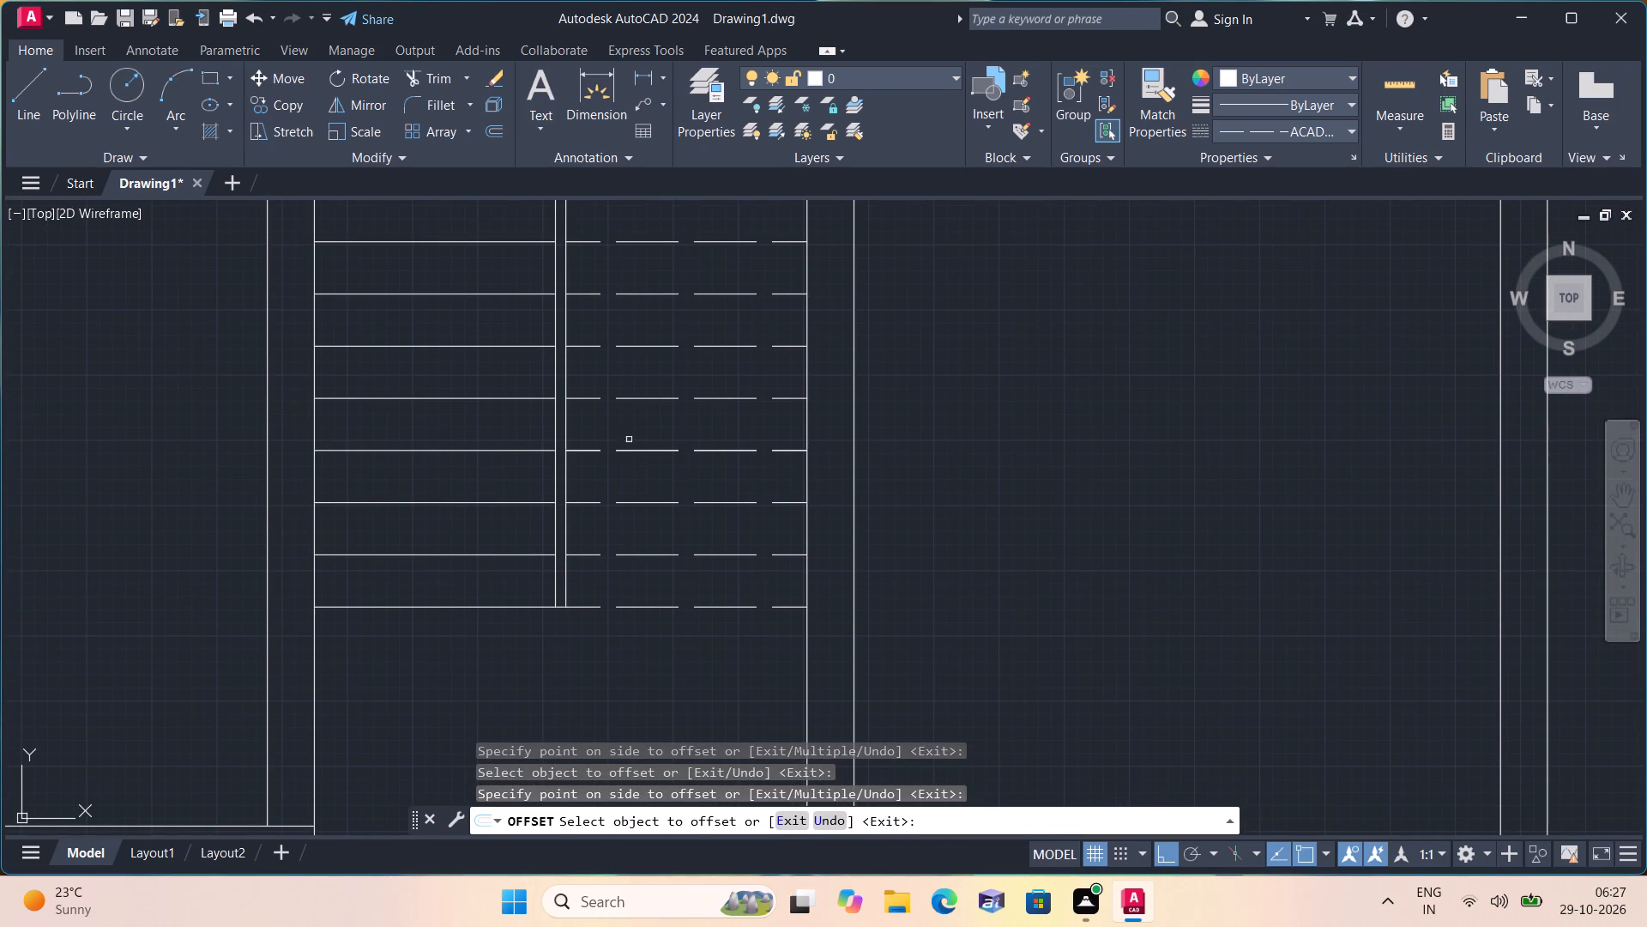
{"action": "middle_click_drag", "start_coordinate": [648, 323], "coordinate": [696, 453]}
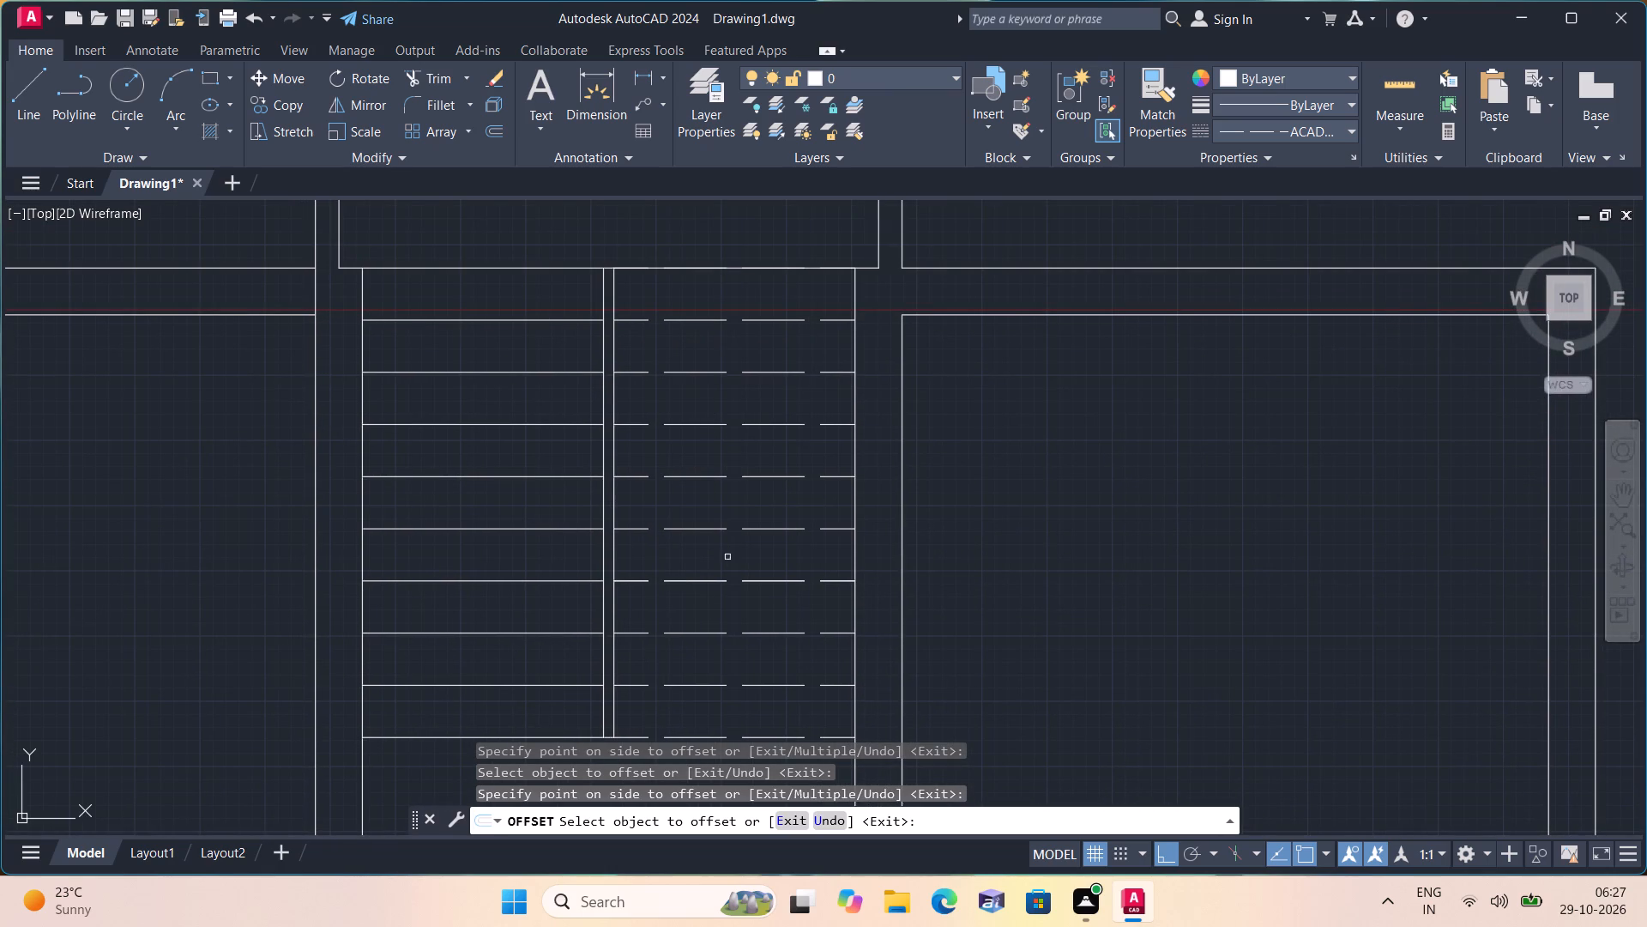
{"action": "scroll", "coordinate": [728, 627], "scroll_direction": "down", "scroll_amount": 1}
{"action": "middle_click_drag", "start_coordinate": [727, 627], "coordinate": [694, 541]}
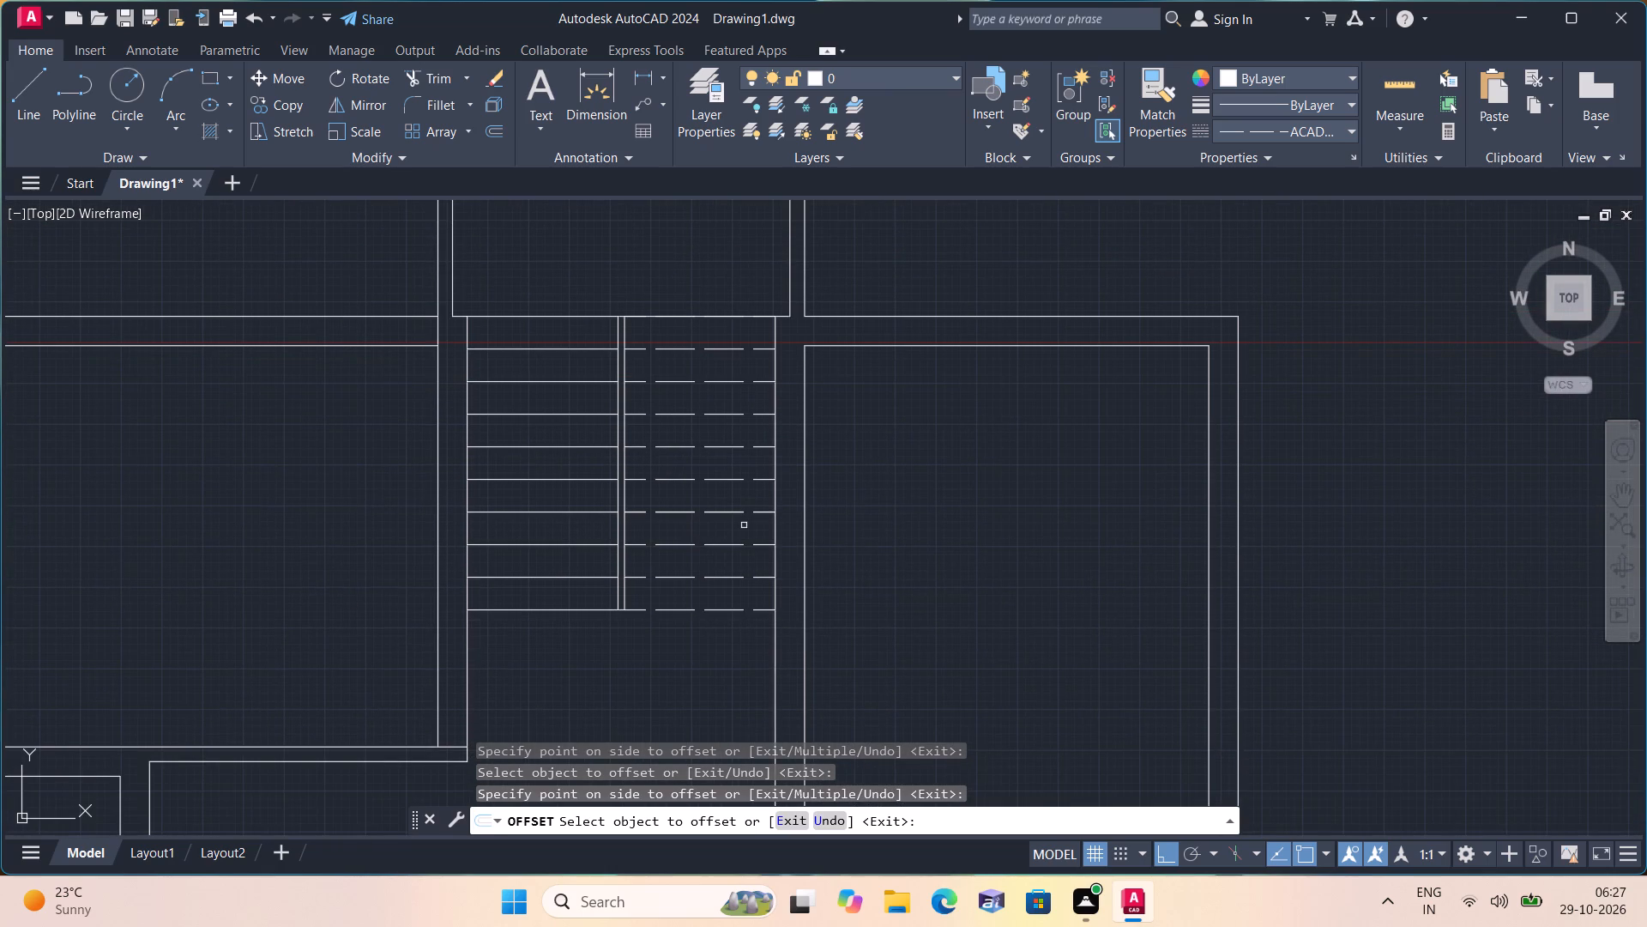
{"action": "key", "text": "space"}
Delete the original dashed line lying on the landing's lower edge above the right flight.
{"action": "scroll", "coordinate": [730, 406], "scroll_direction": "up", "scroll_amount": 2}
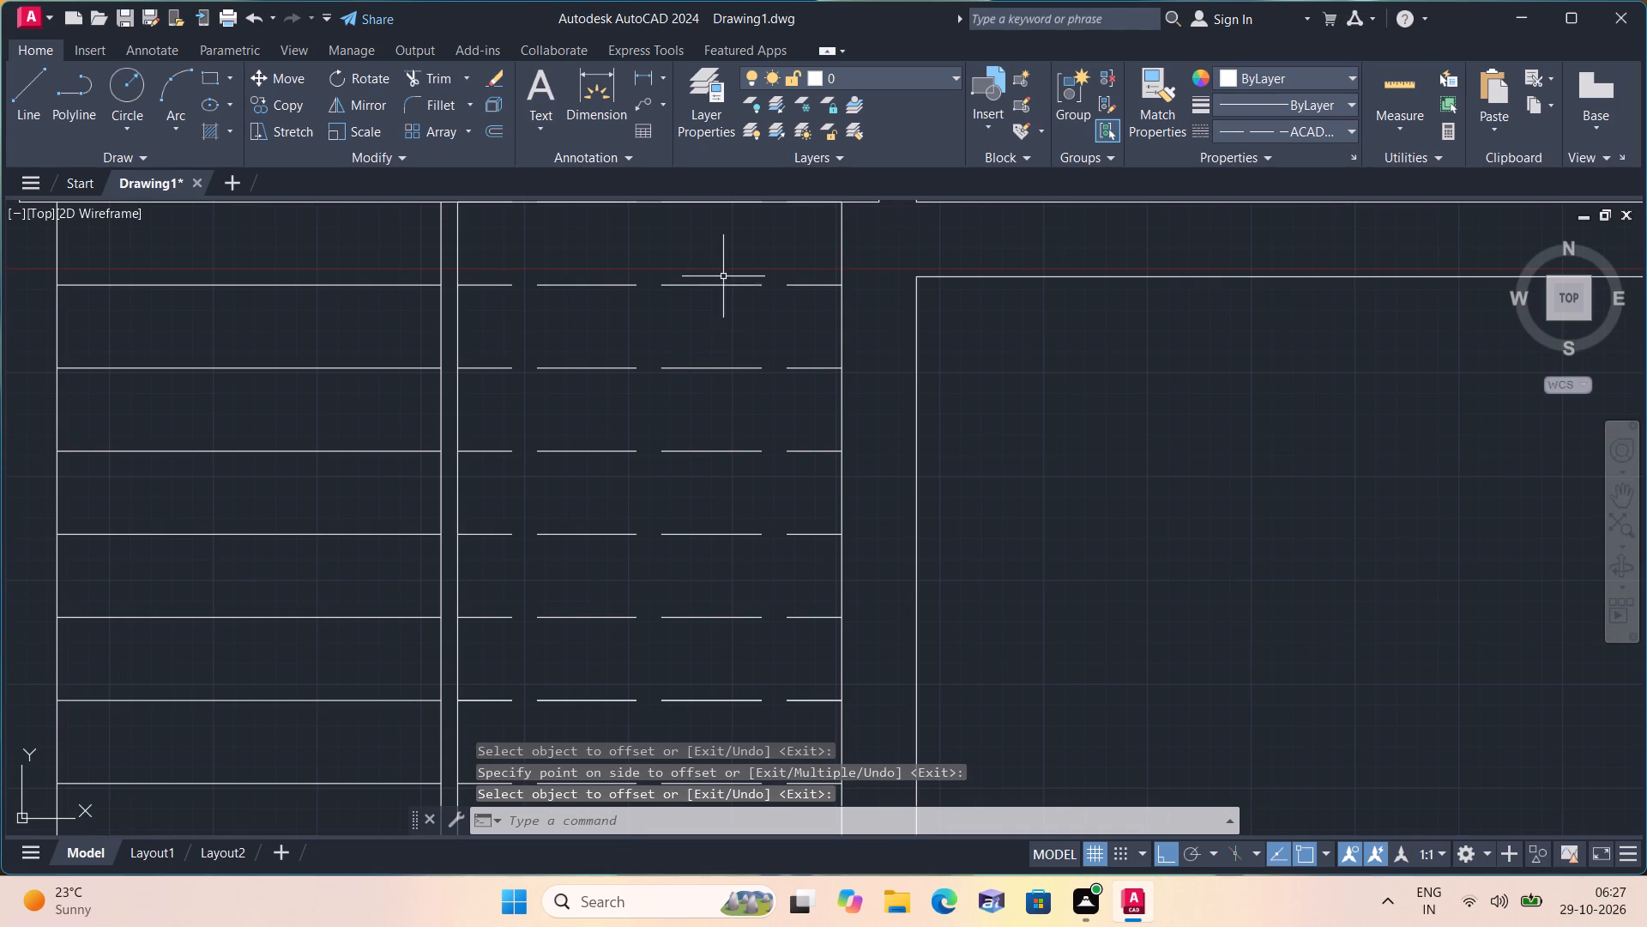
{"action": "scroll", "coordinate": [720, 276], "scroll_direction": "down", "scroll_amount": 1}
{"action": "middle_click_drag", "start_coordinate": [720, 276], "coordinate": [727, 373]}
{"action": "scroll", "coordinate": [738, 342], "scroll_direction": "up", "scroll_amount": 1}
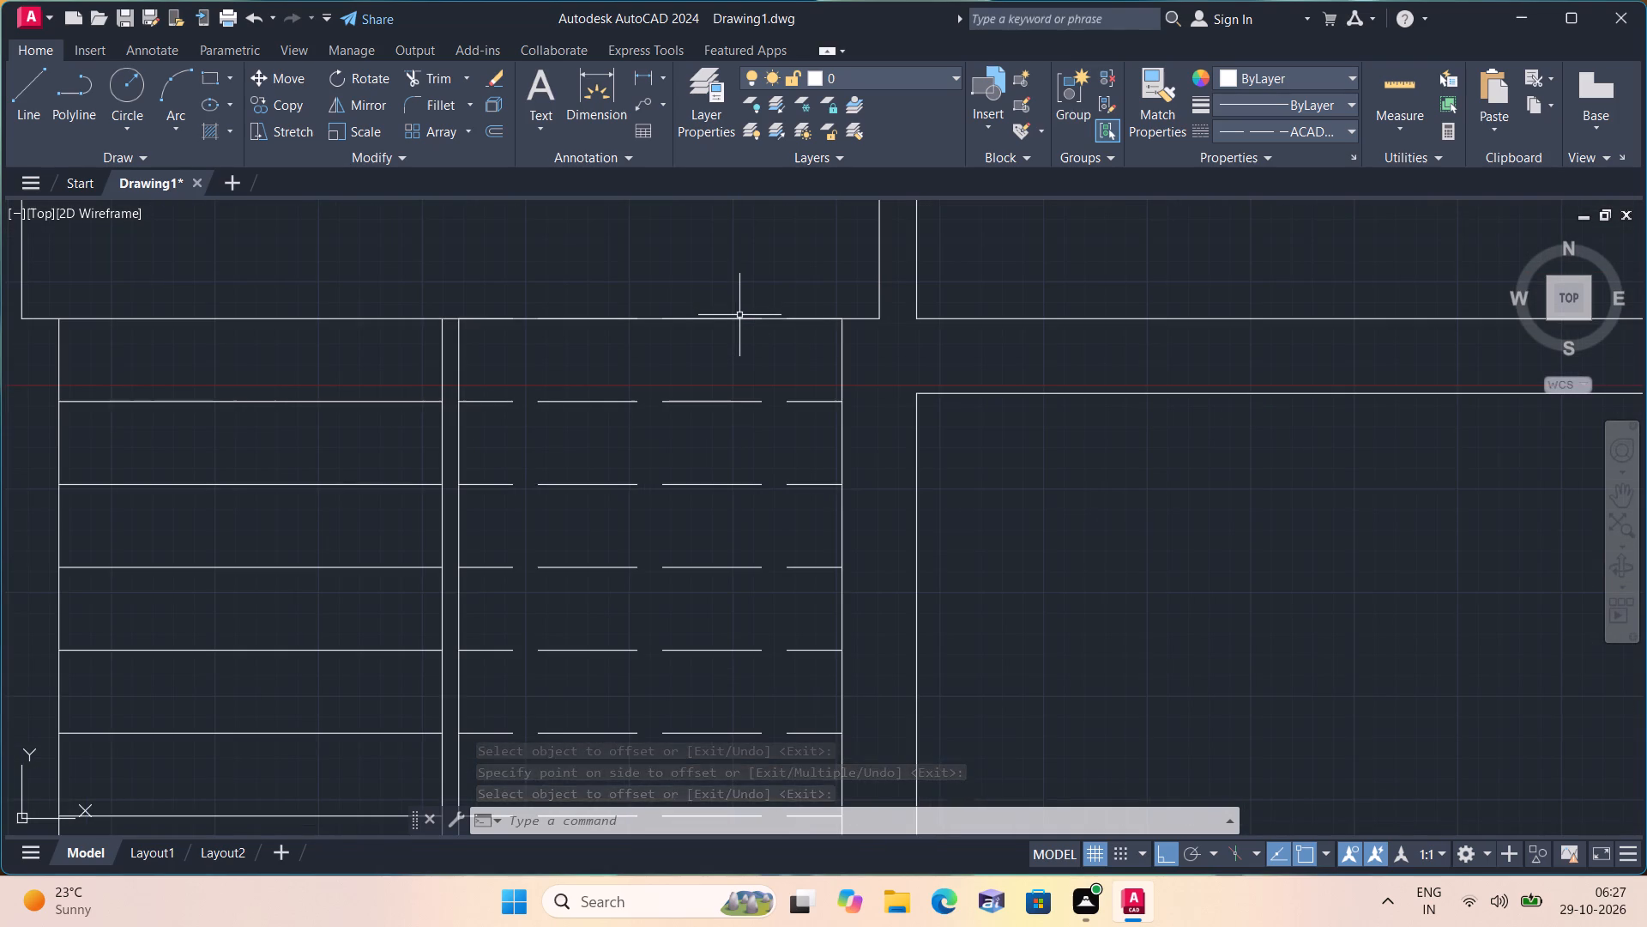
{"action": "left_click", "coordinate": [739, 315]}
{"action": "left_click", "coordinate": [739, 316]}
{"action": "left_click", "coordinate": [738, 318]}
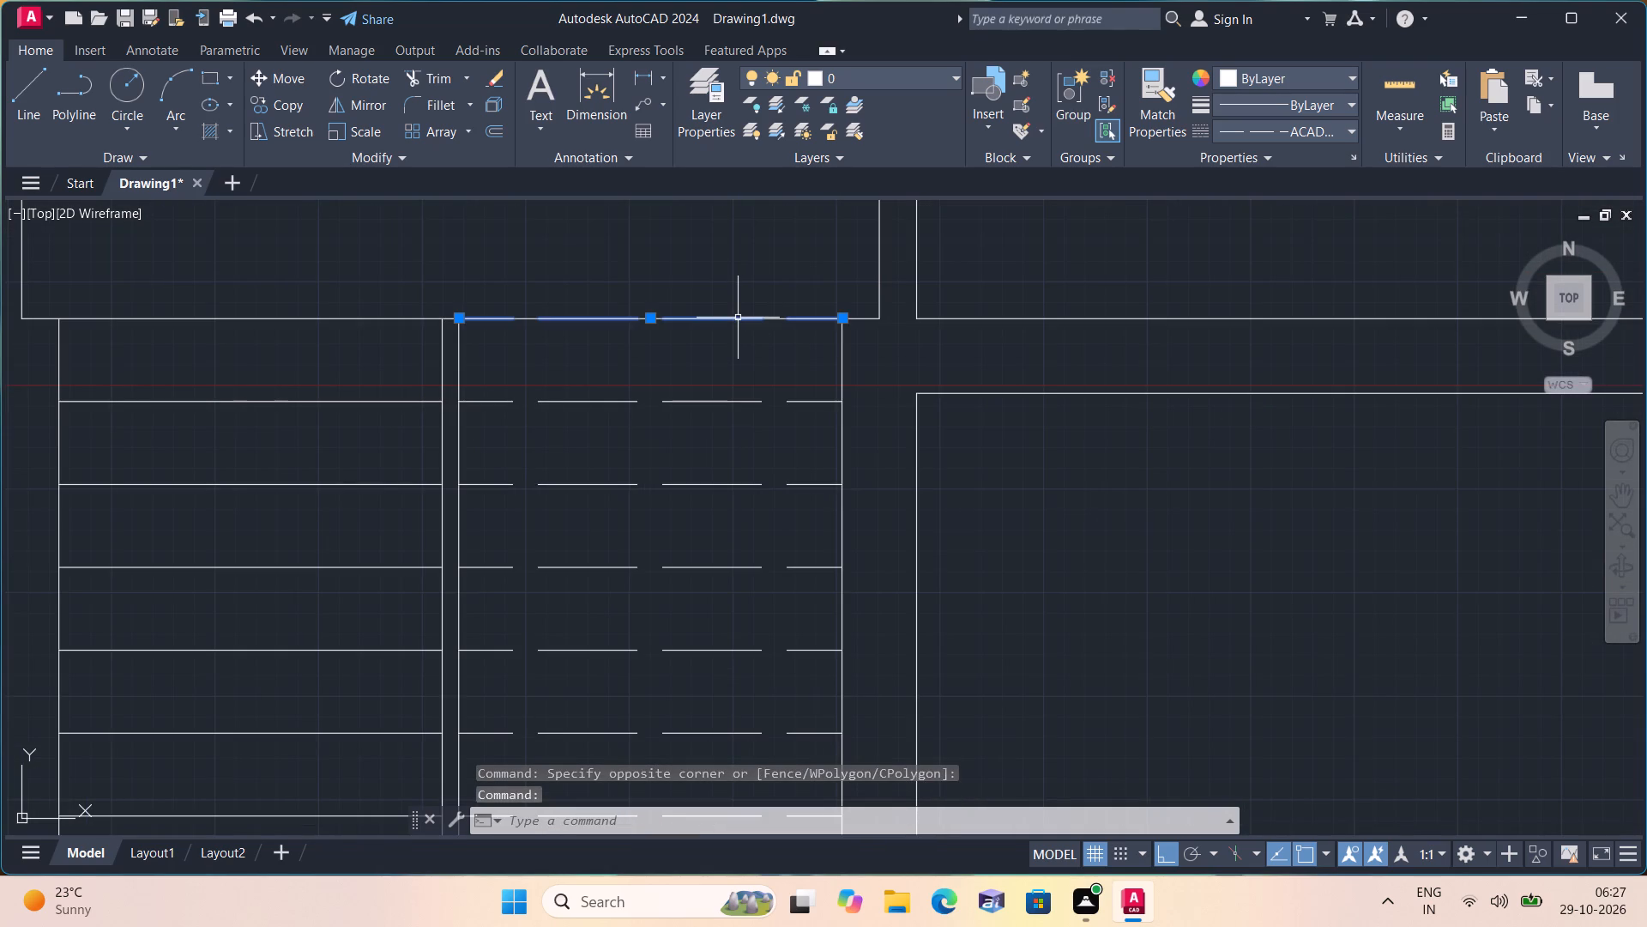
{"action": "key", "text": "Delete"}
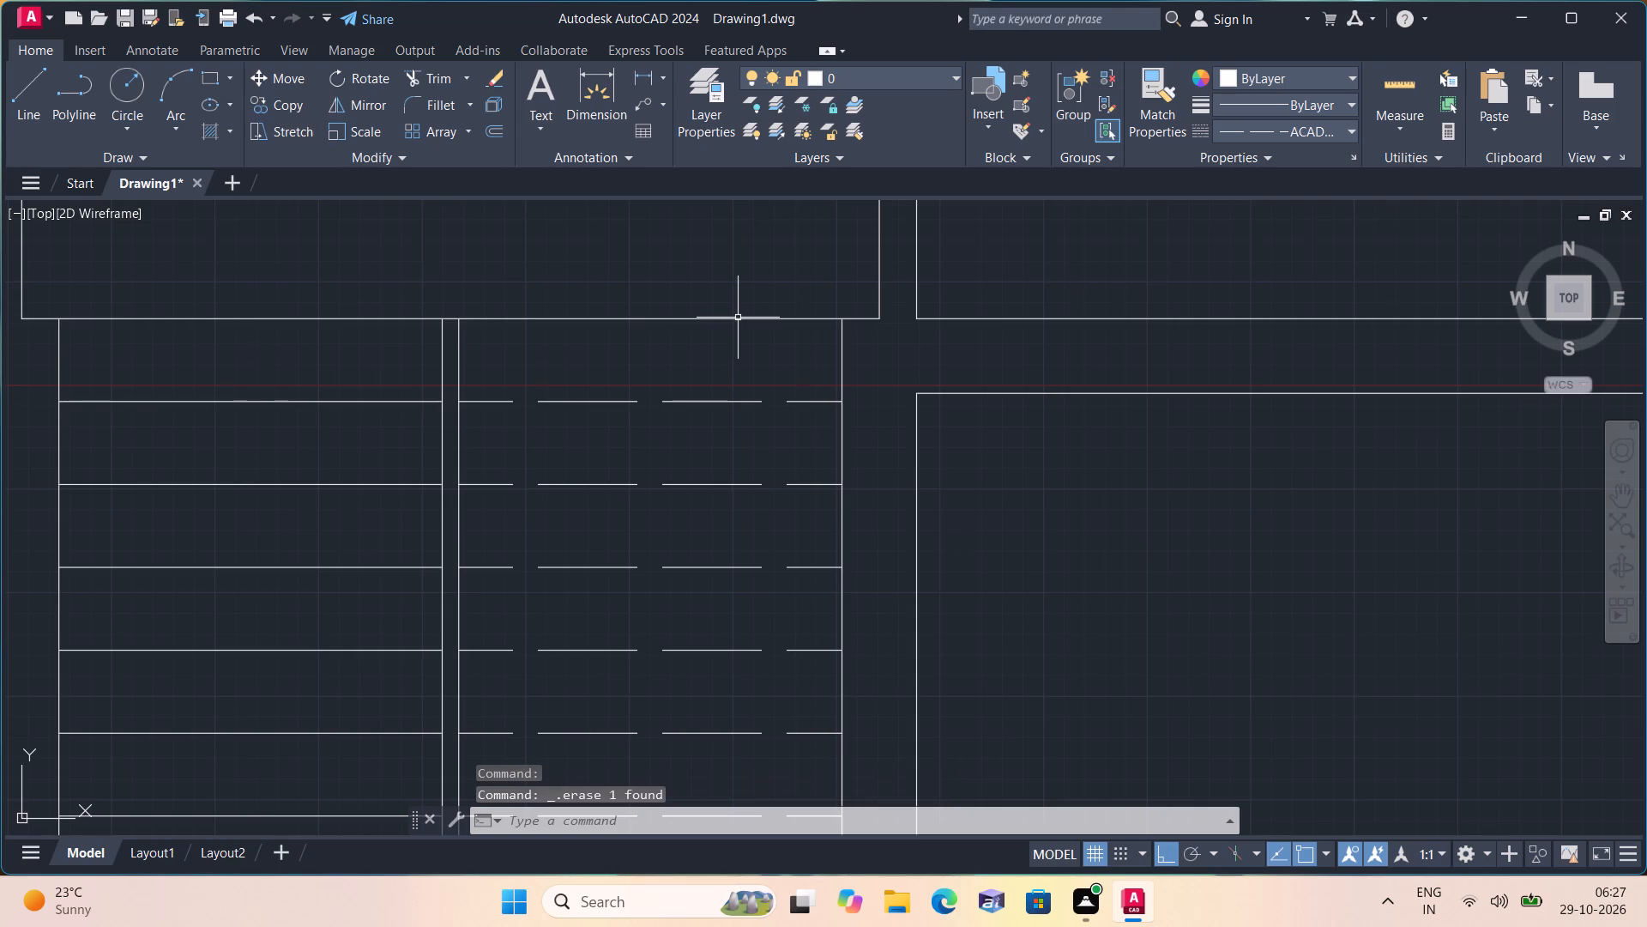
Set the current linetype back to ByLayer.
{"action": "left_click", "coordinate": [1275, 124]}
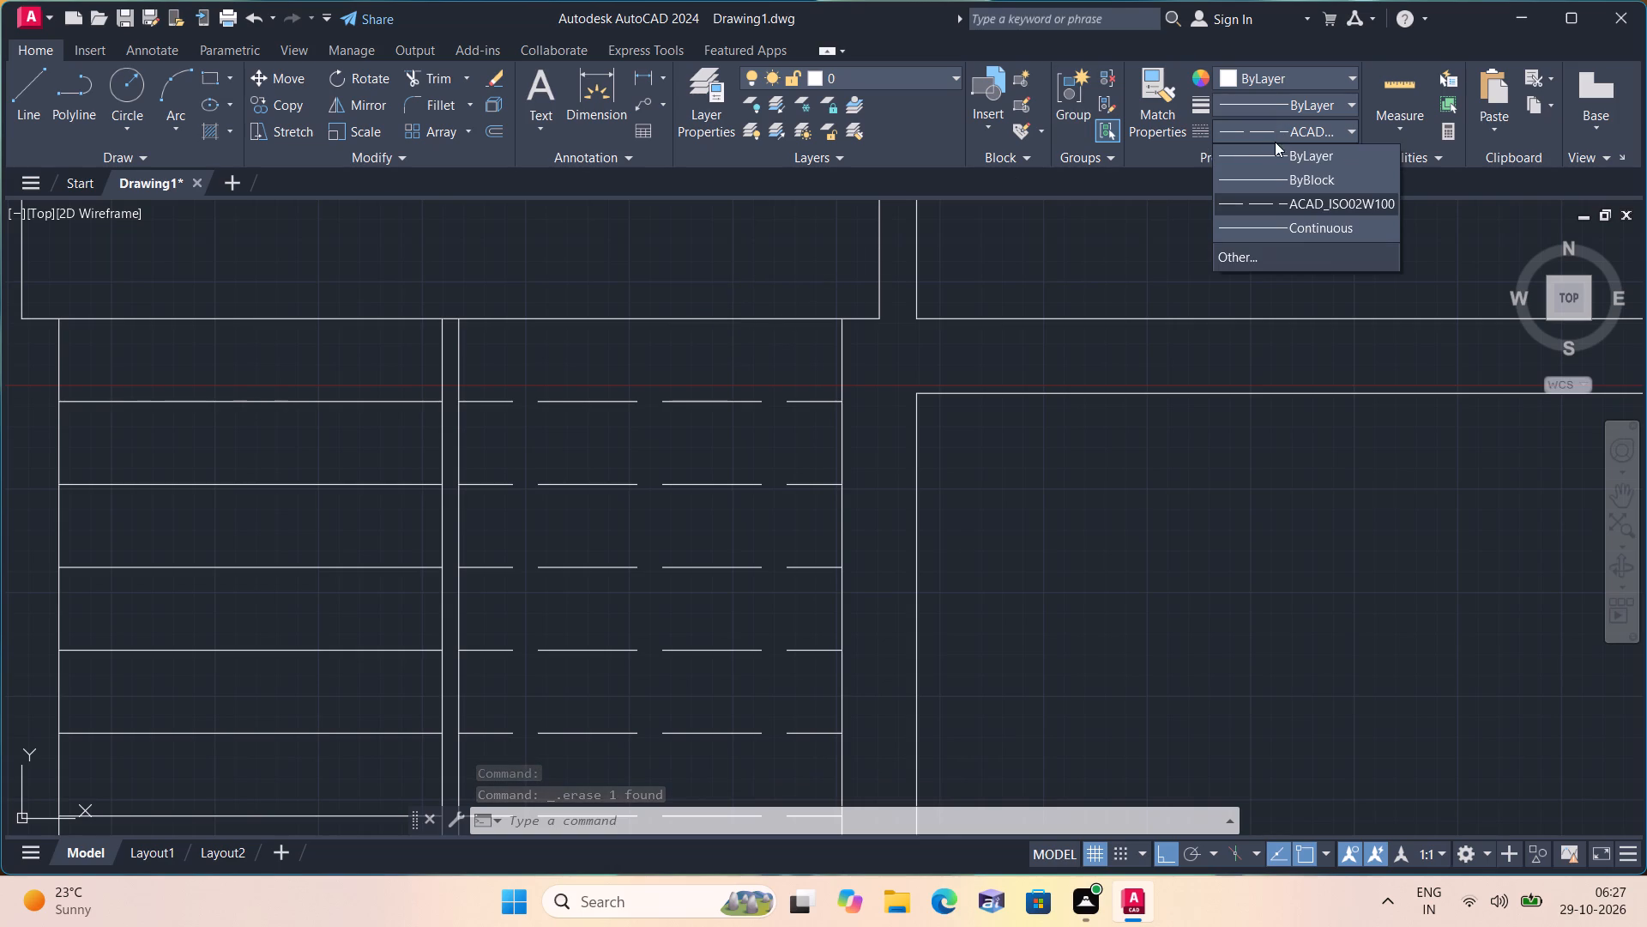
{"action": "left_click", "coordinate": [1279, 148]}
Draw the stair direction line from below the left flight, up across the landing, and down to the right flight's second-to-last dashed line.
{"action": "scroll", "coordinate": [221, 361], "scroll_direction": "down", "scroll_amount": 1}
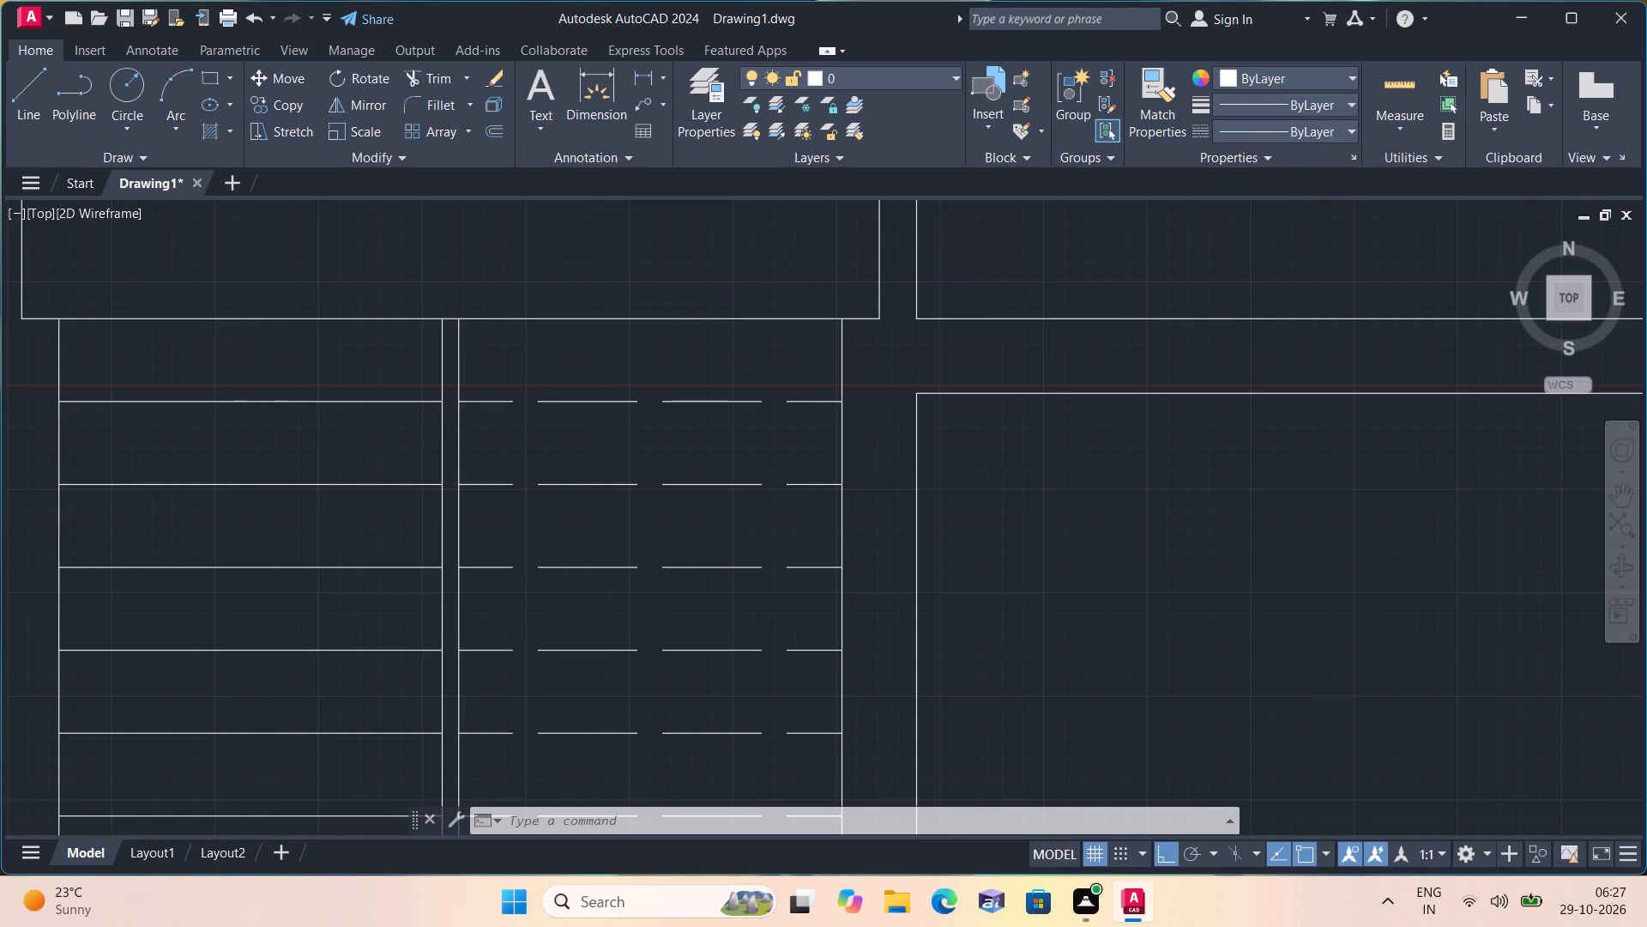
{"action": "scroll", "coordinate": [221, 361], "scroll_direction": "down", "scroll_amount": 1}
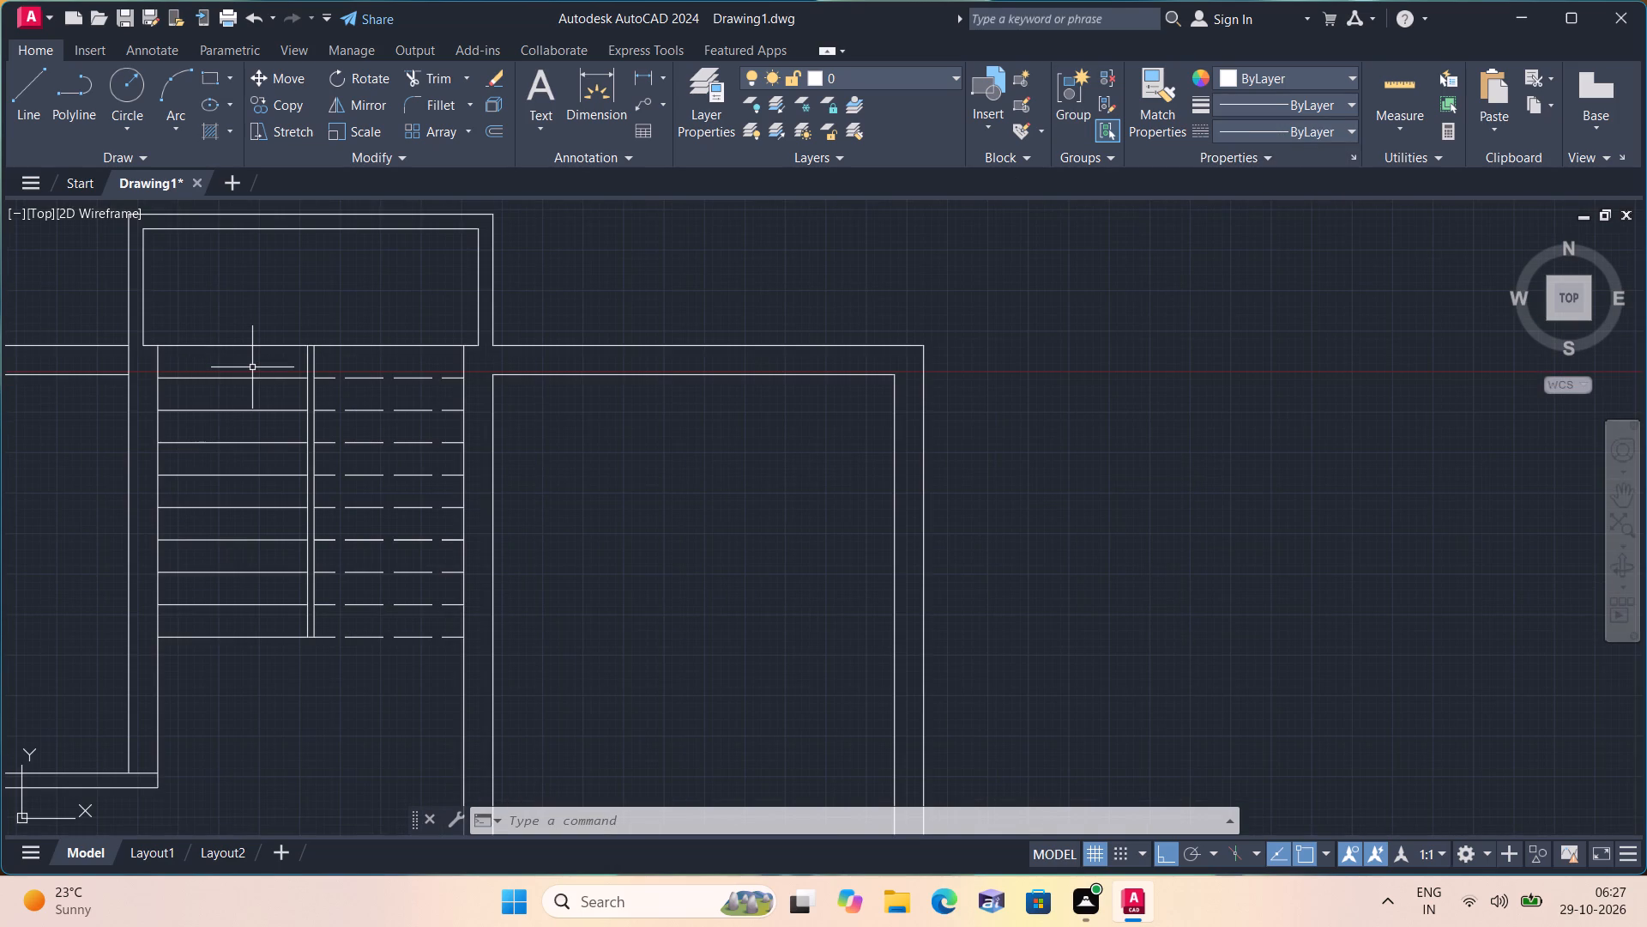
{"action": "middle_click_drag", "start_coordinate": [261, 373], "coordinate": [618, 414]}
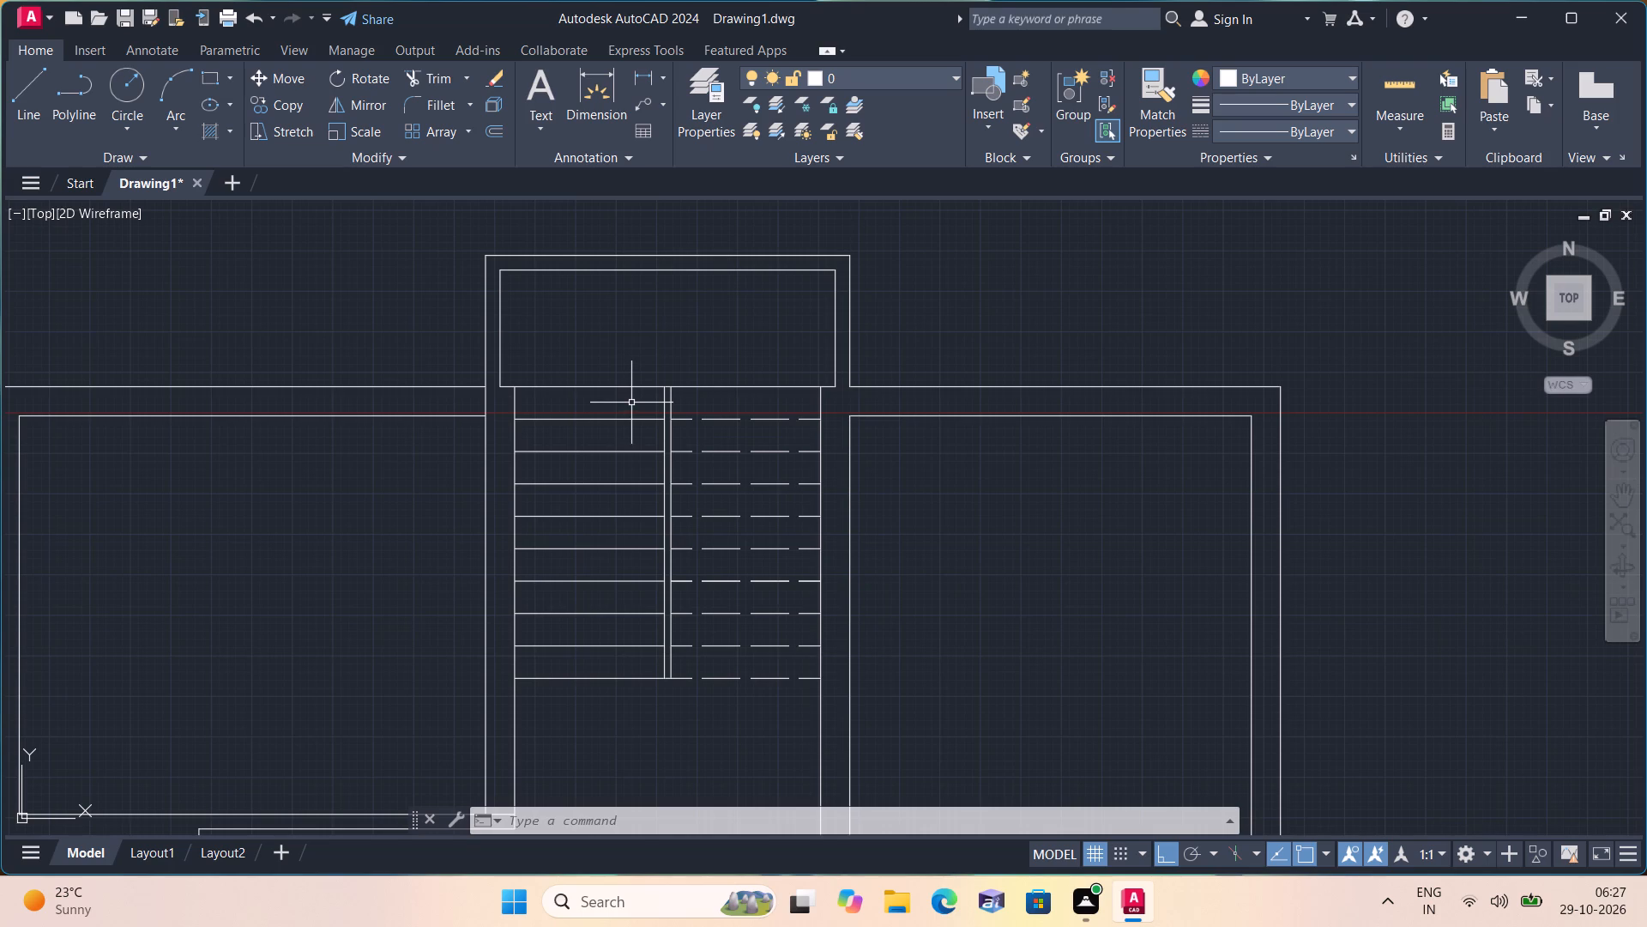
{"action": "type", "text": "l"}
{"action": "key", "text": "space"}
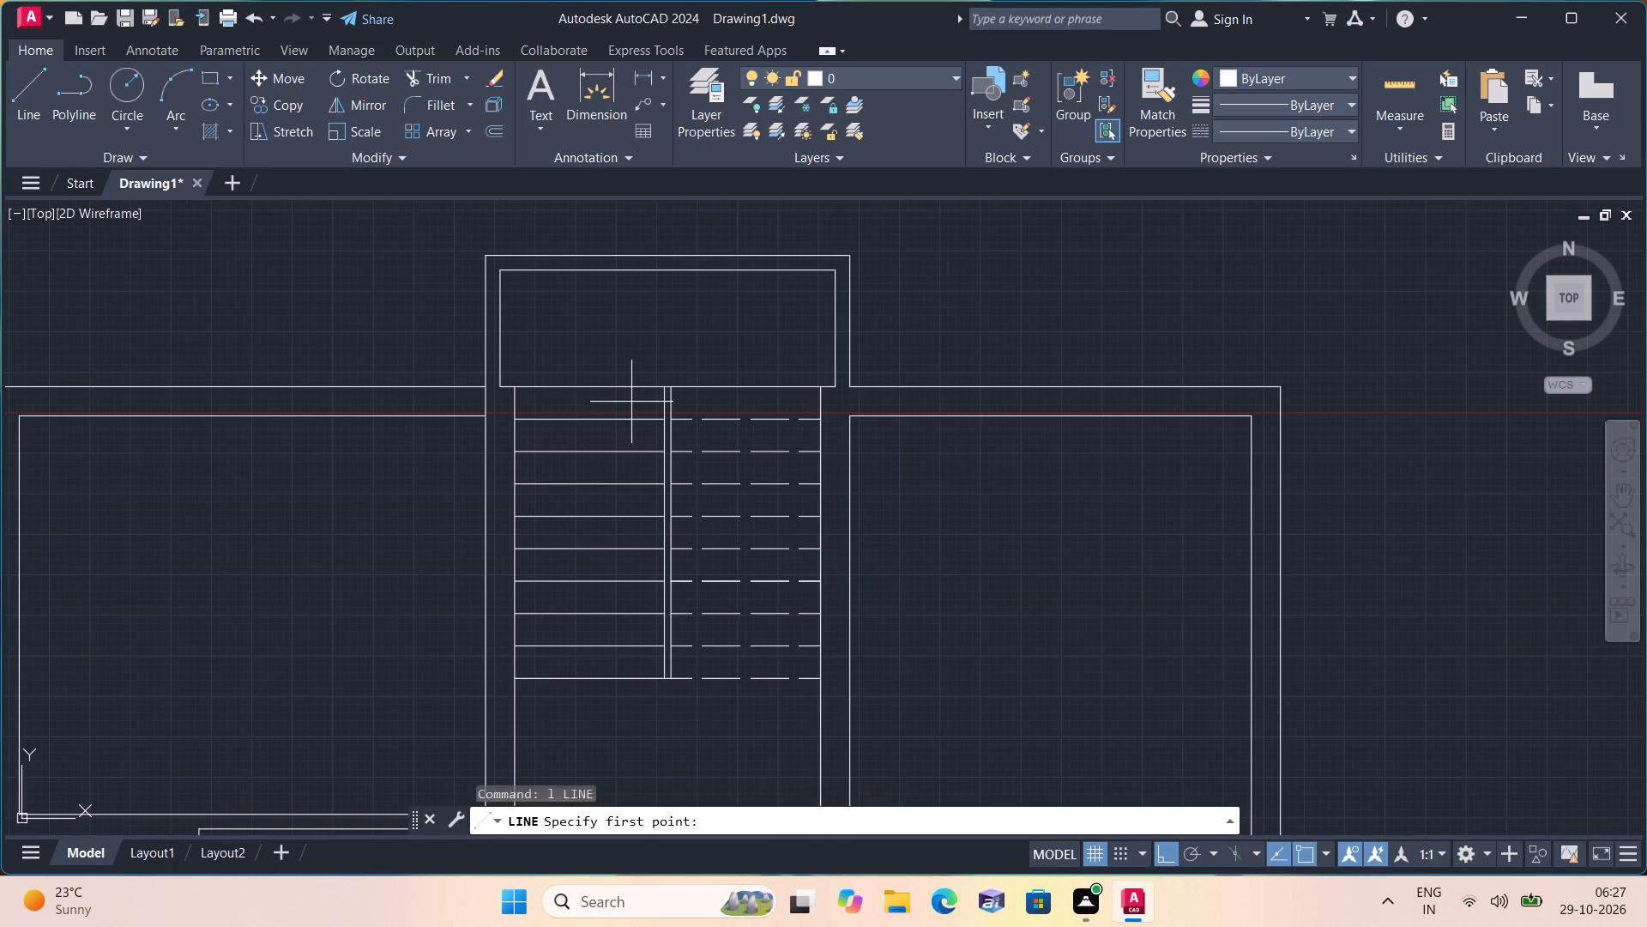
{"action": "left_click", "coordinate": [594, 697]}
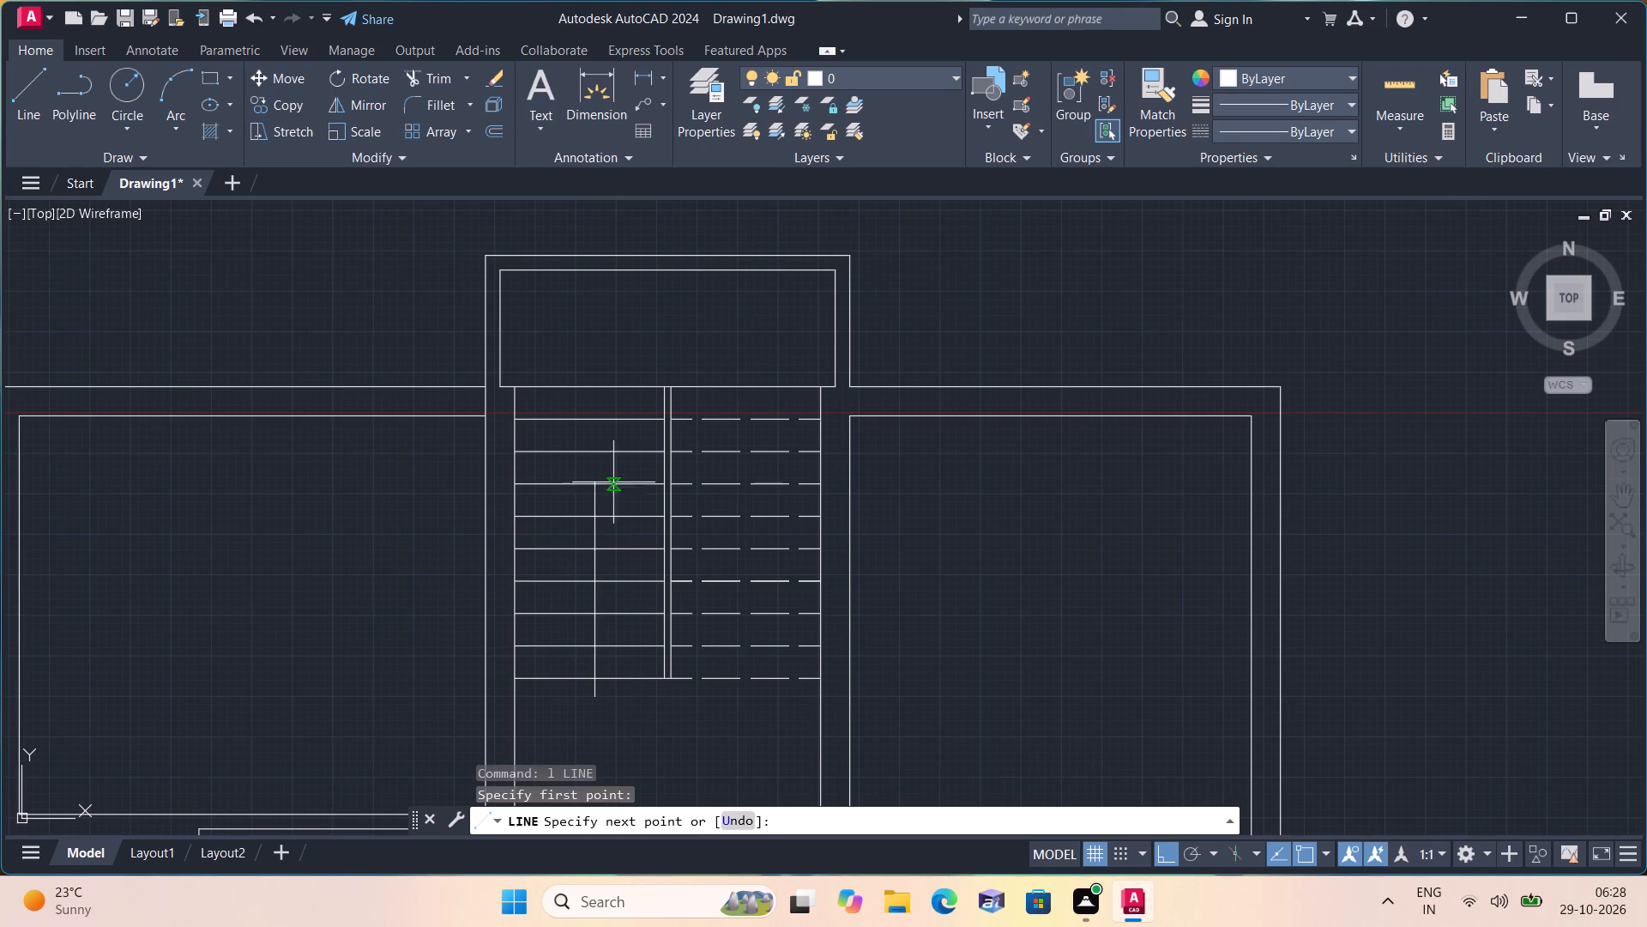
{"action": "left_click", "coordinate": [604, 360]}
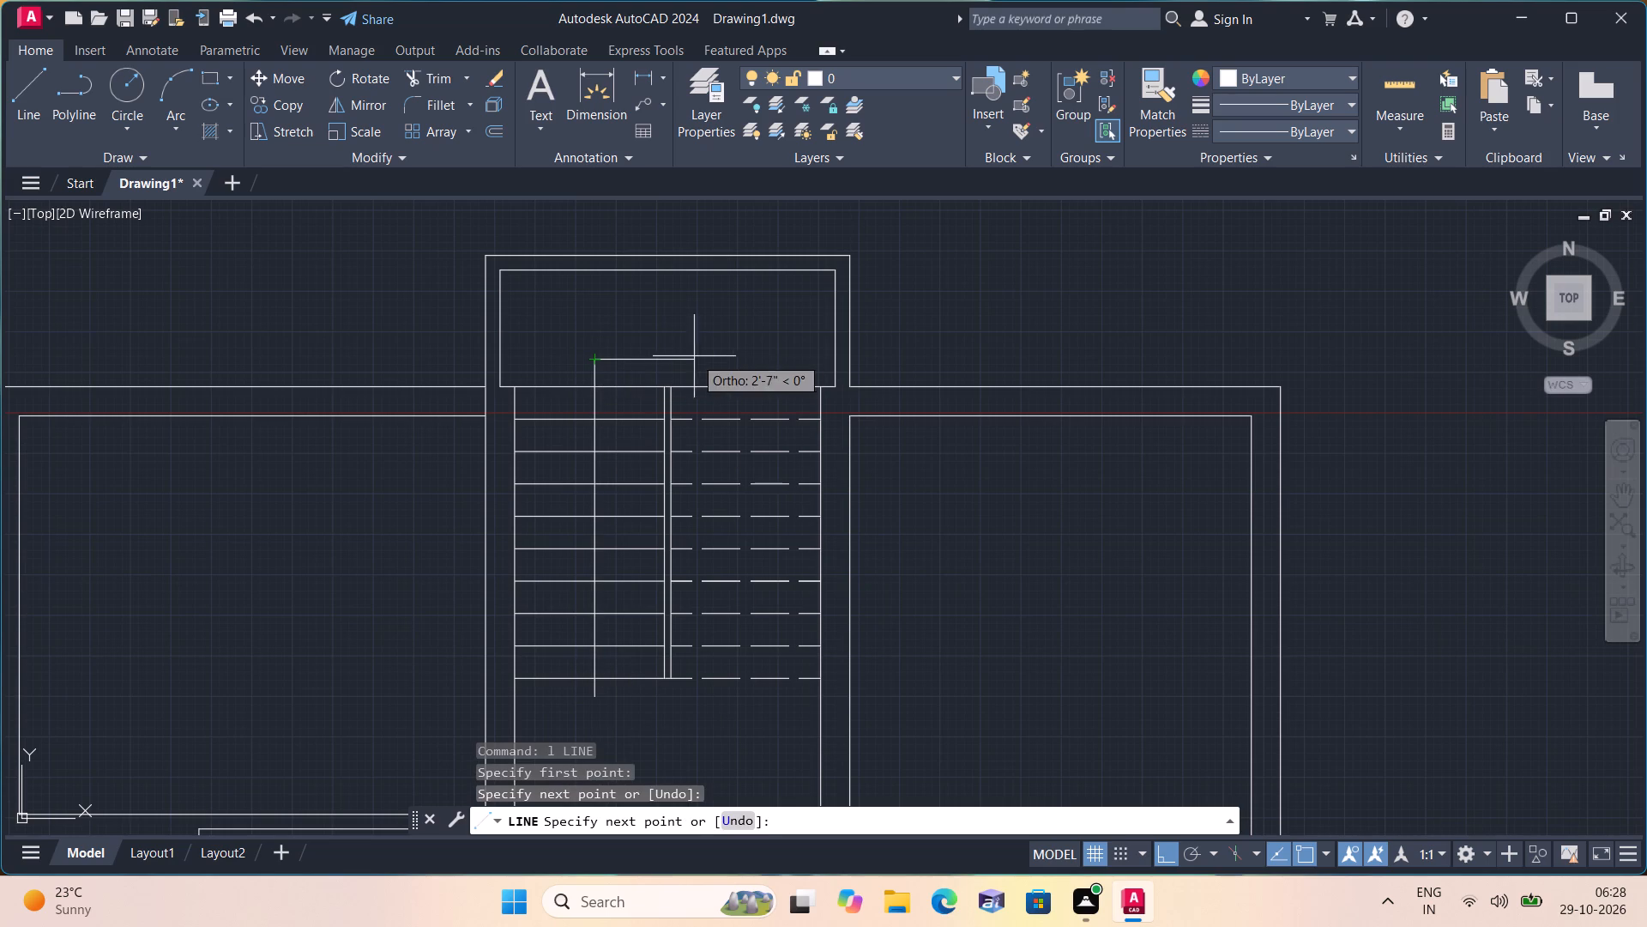
{"action": "left_click", "coordinate": [735, 367]}
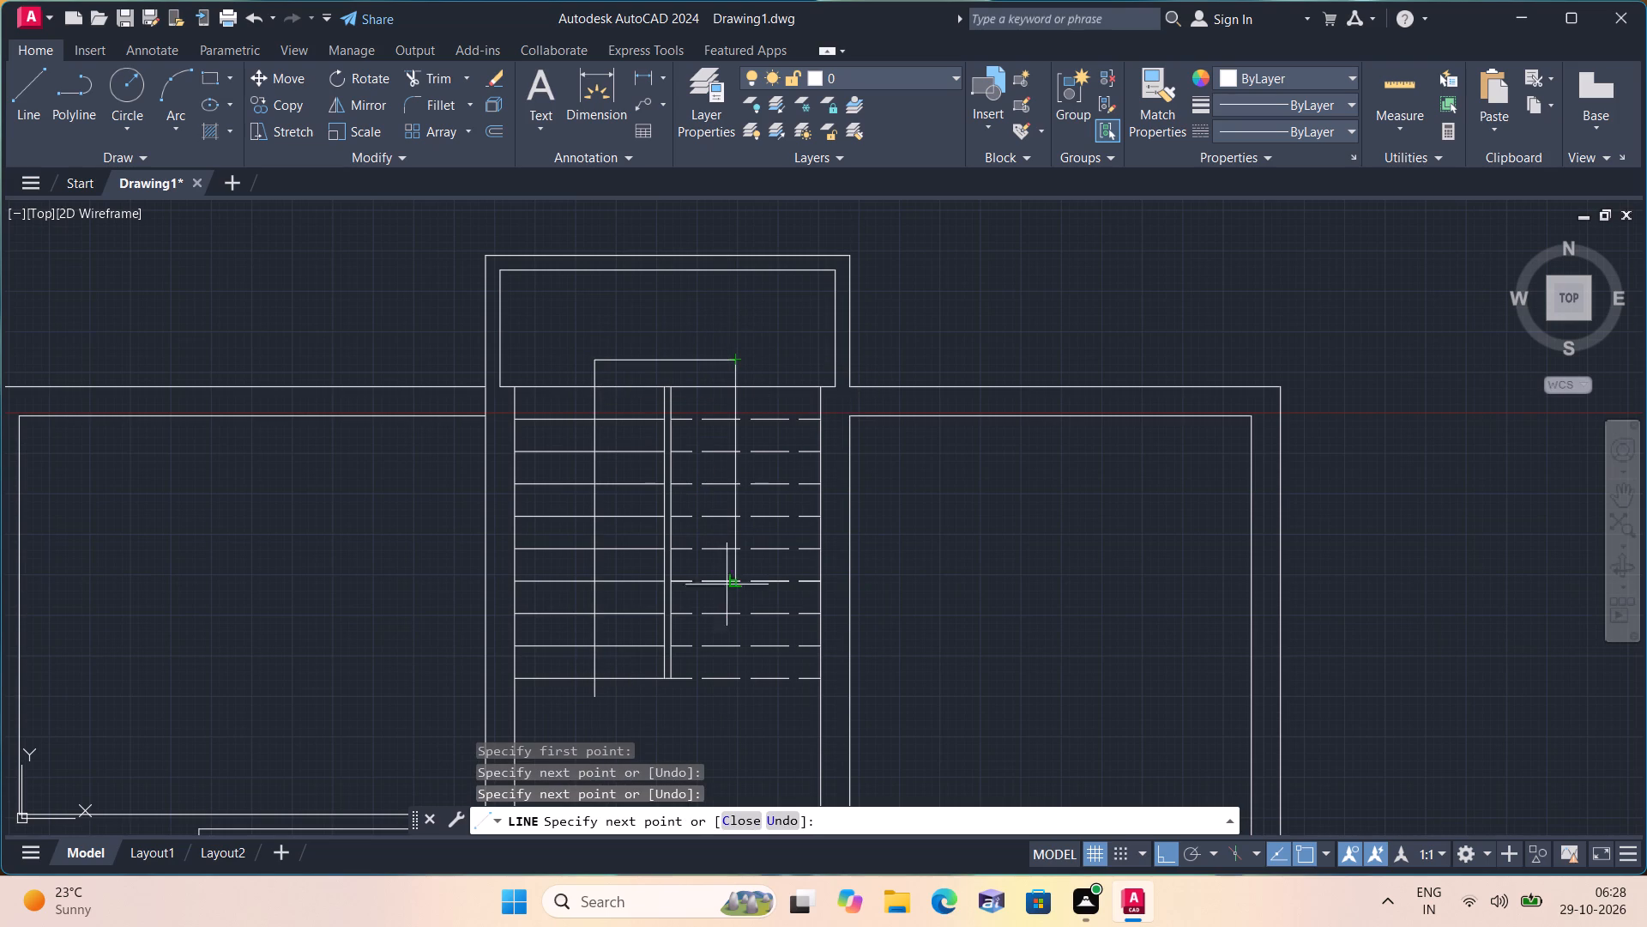
{"action": "scroll", "coordinate": [741, 651], "scroll_direction": "up", "scroll_amount": 3}
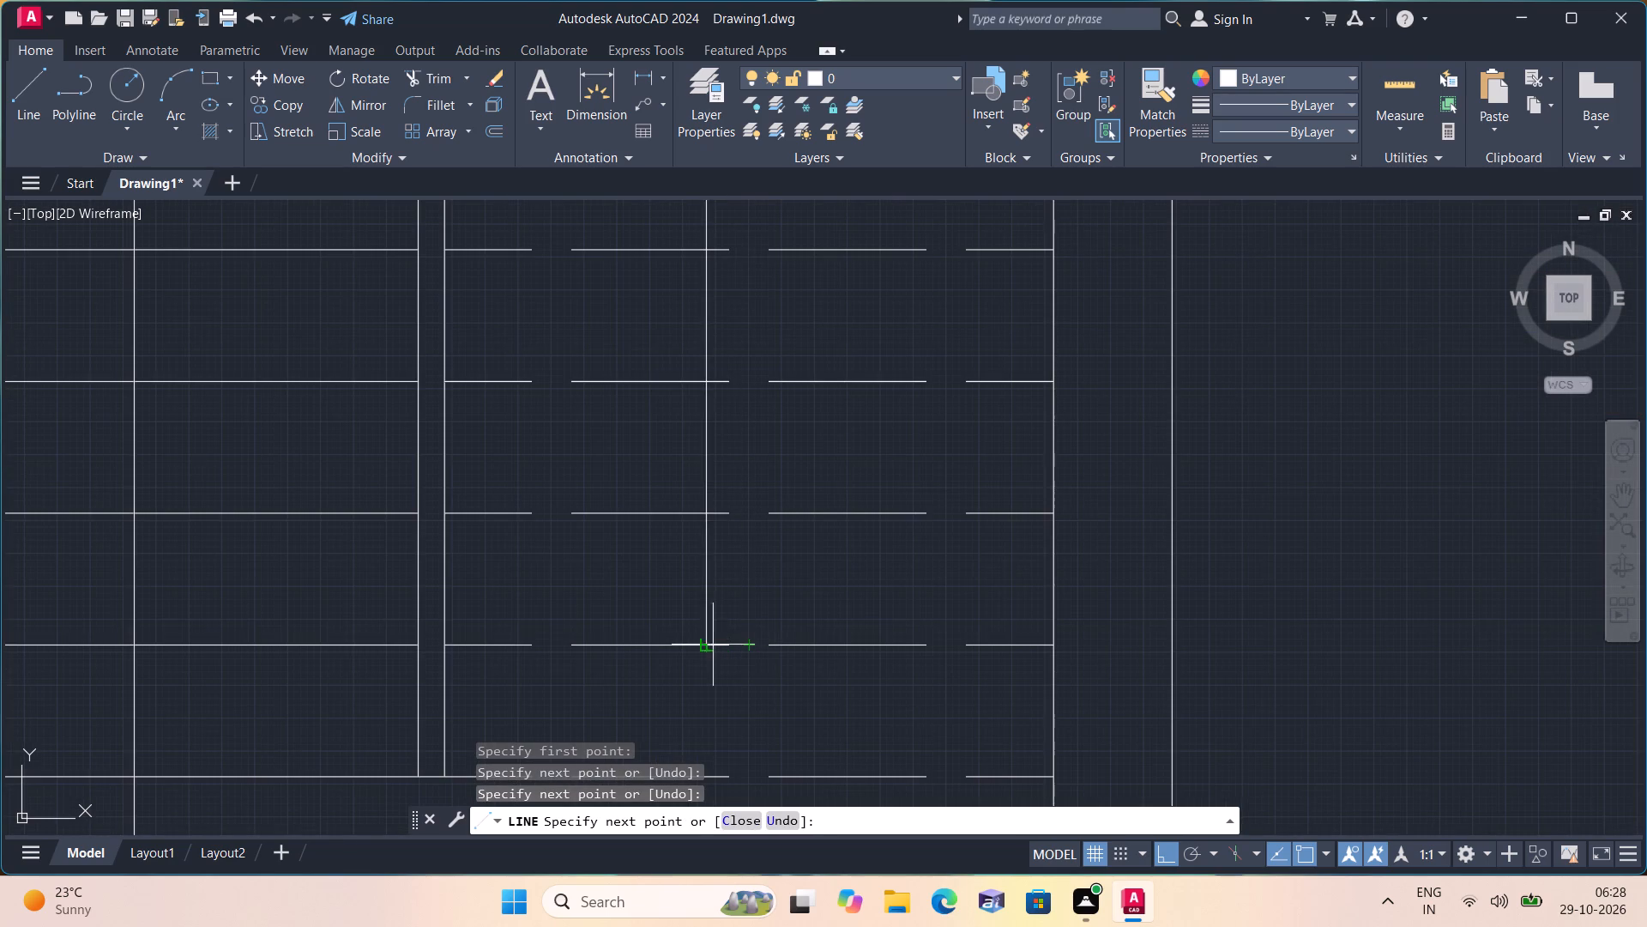
{"action": "left_click", "coordinate": [701, 645]}
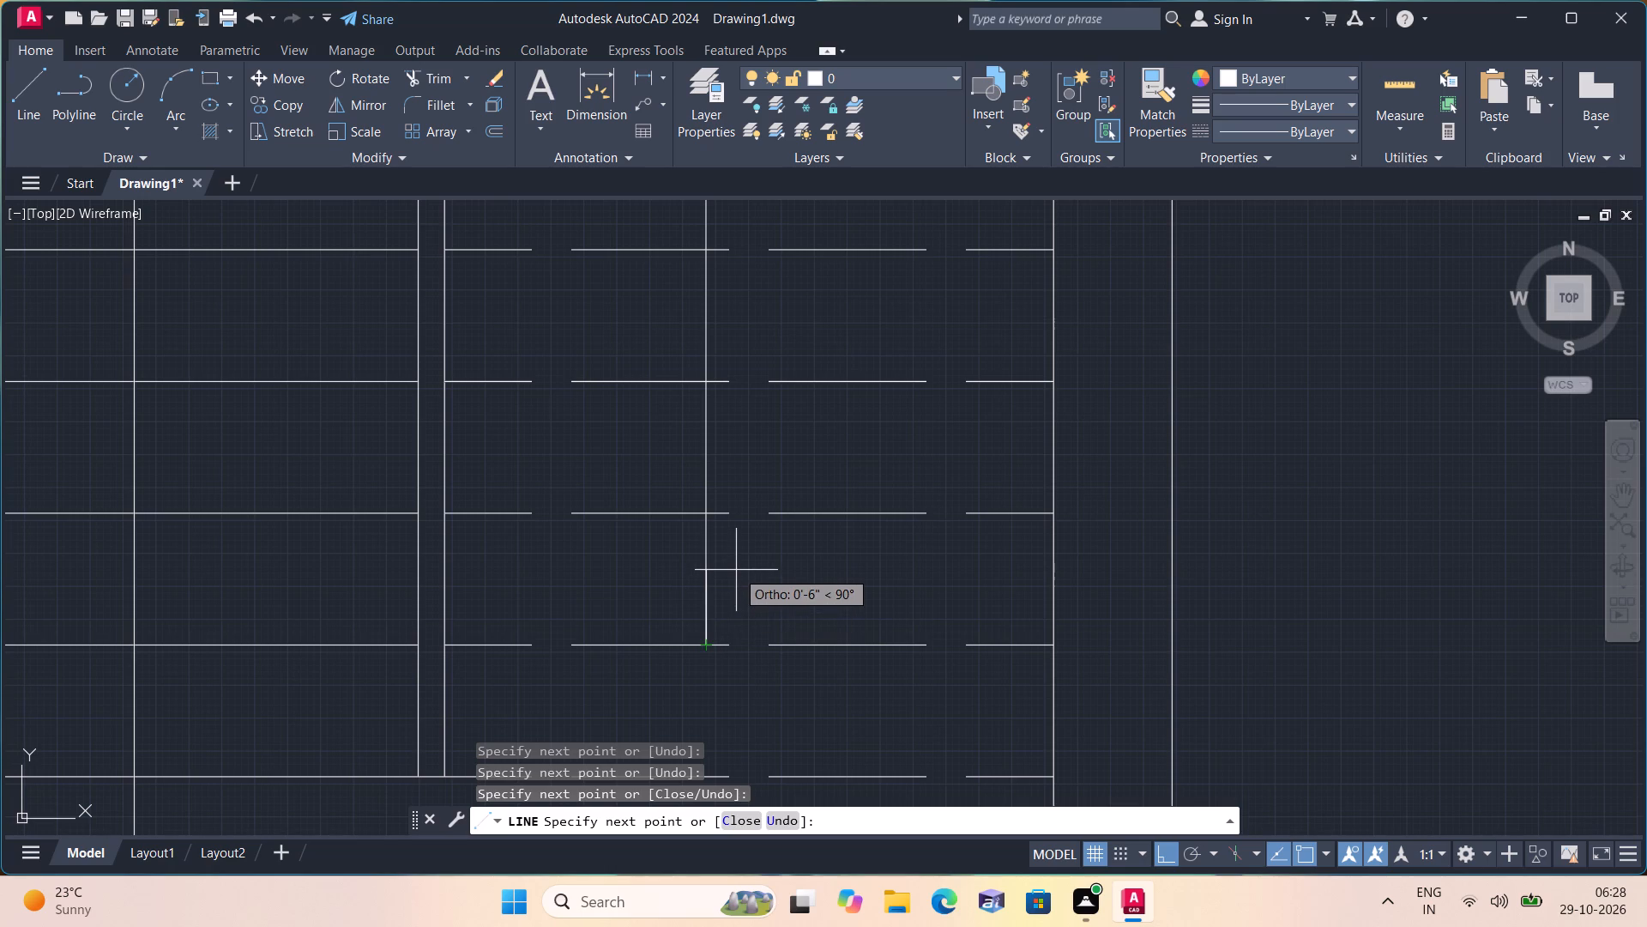
With Ortho off, draw half of an arrowhead from the lower end of the direction line on the right flight.
{"action": "key", "text": "F8"}
{"action": "left_click", "coordinate": [733, 573]}
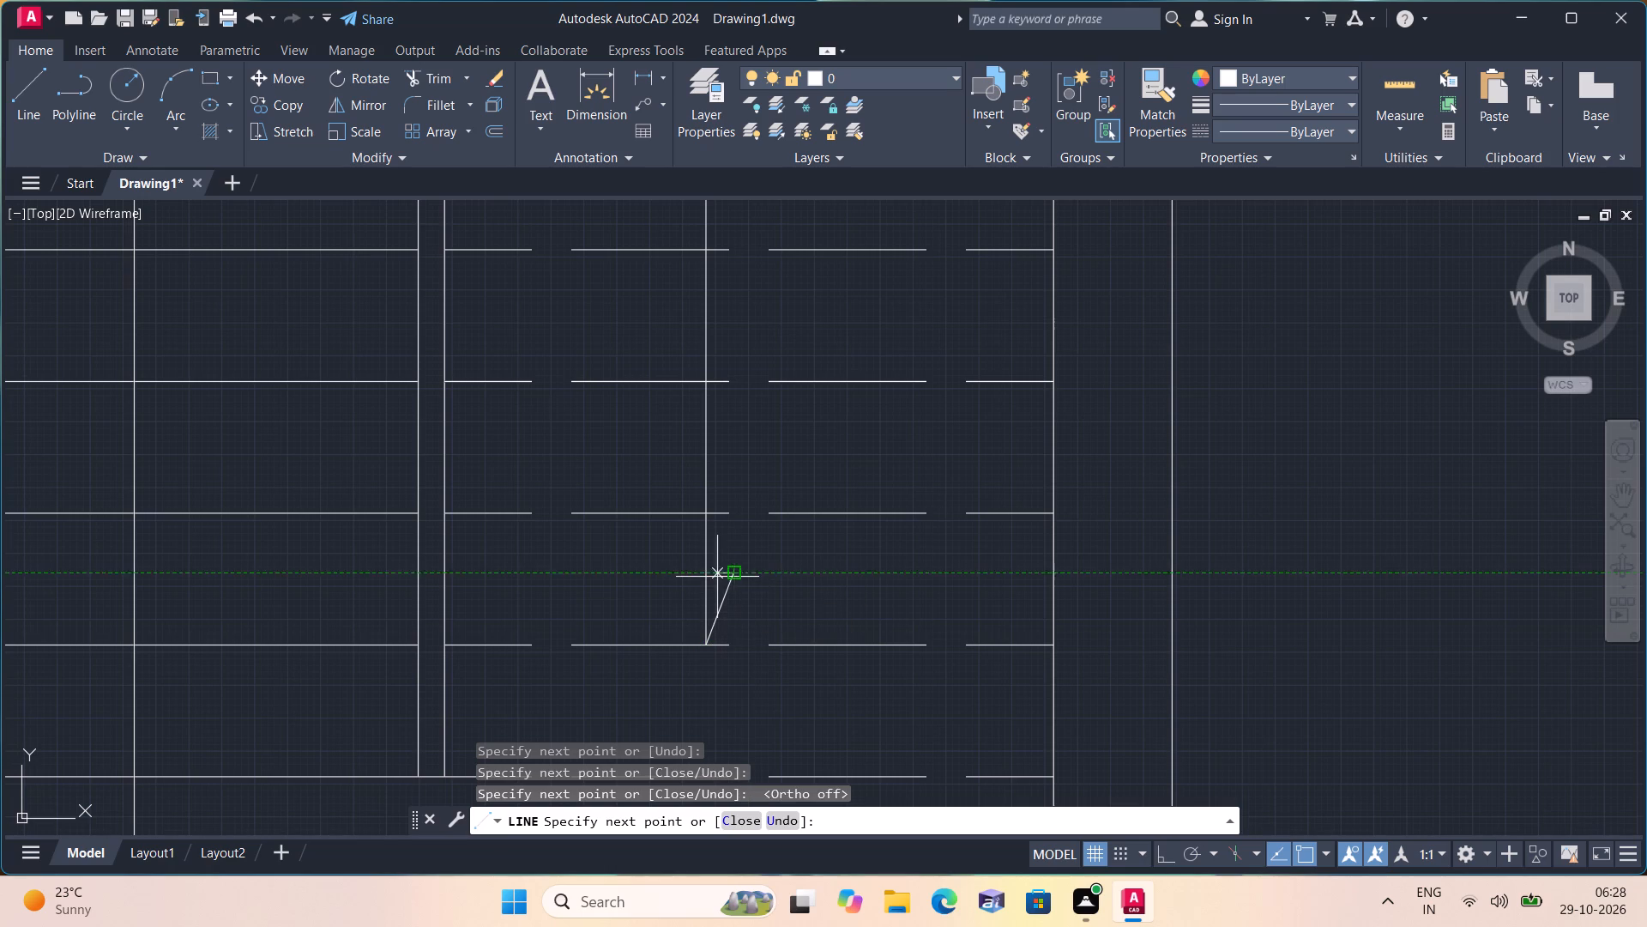
{"action": "left_click", "coordinate": [703, 591]}
{"action": "key", "text": "Escape"}
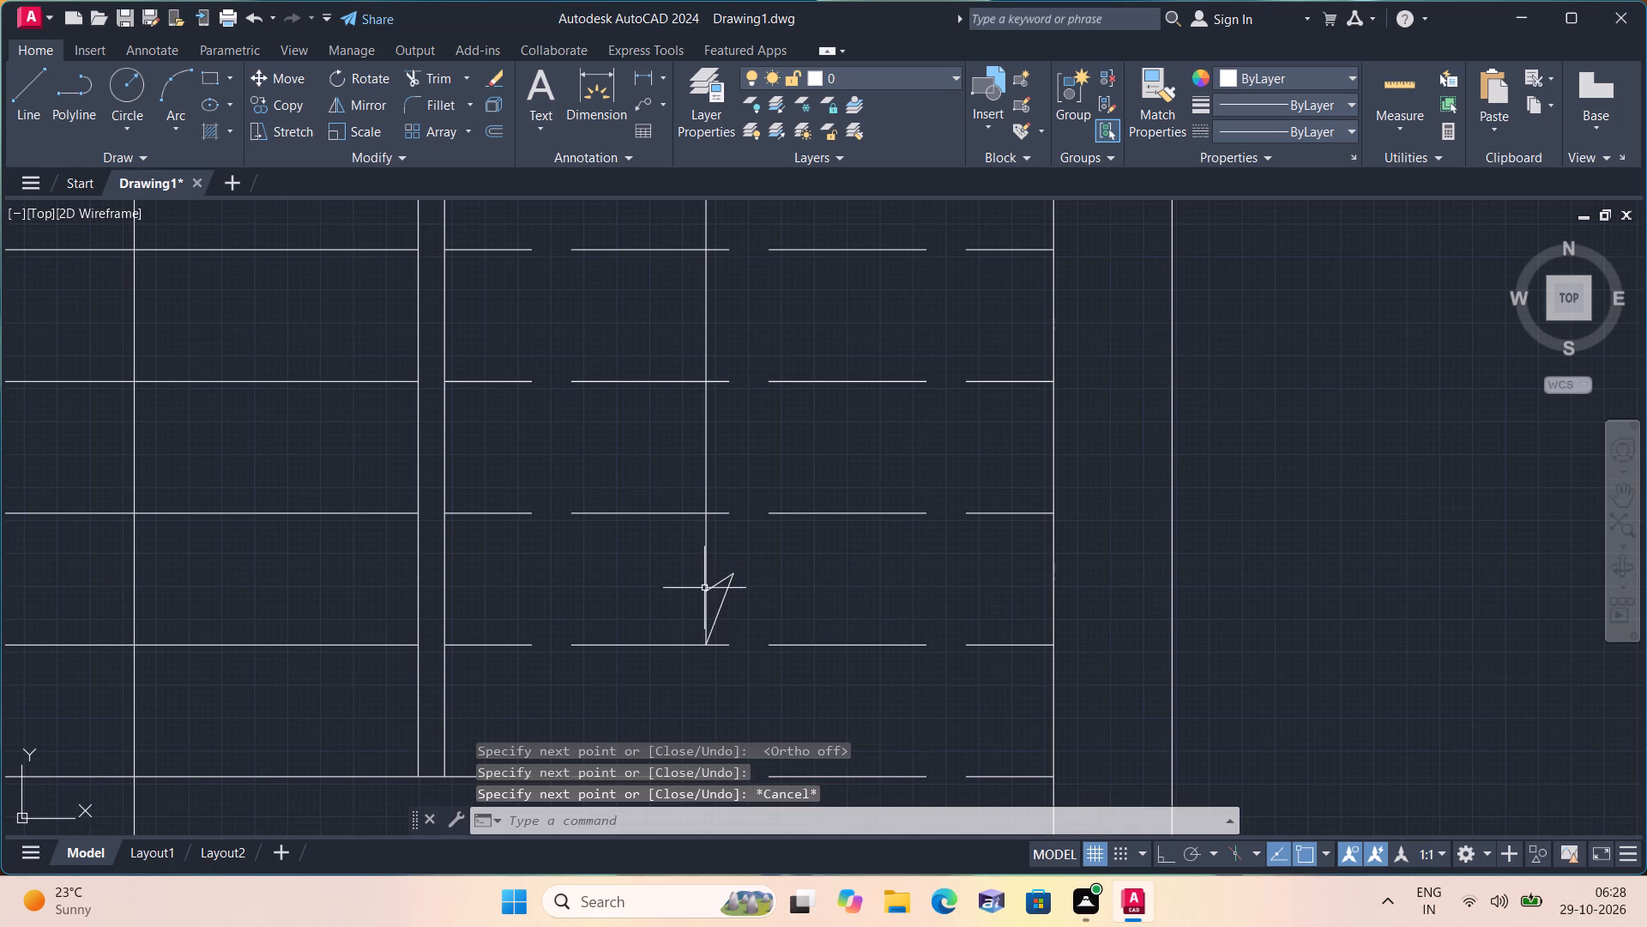
Mirror the half arrowhead about the direction line, keeping the source lines, to complete the arrowhead.
{"action": "scroll", "coordinate": [745, 624], "scroll_direction": "up", "scroll_amount": 1}
{"action": "left_click_drag", "start_coordinate": [745, 624], "coordinate": [721, 580]}
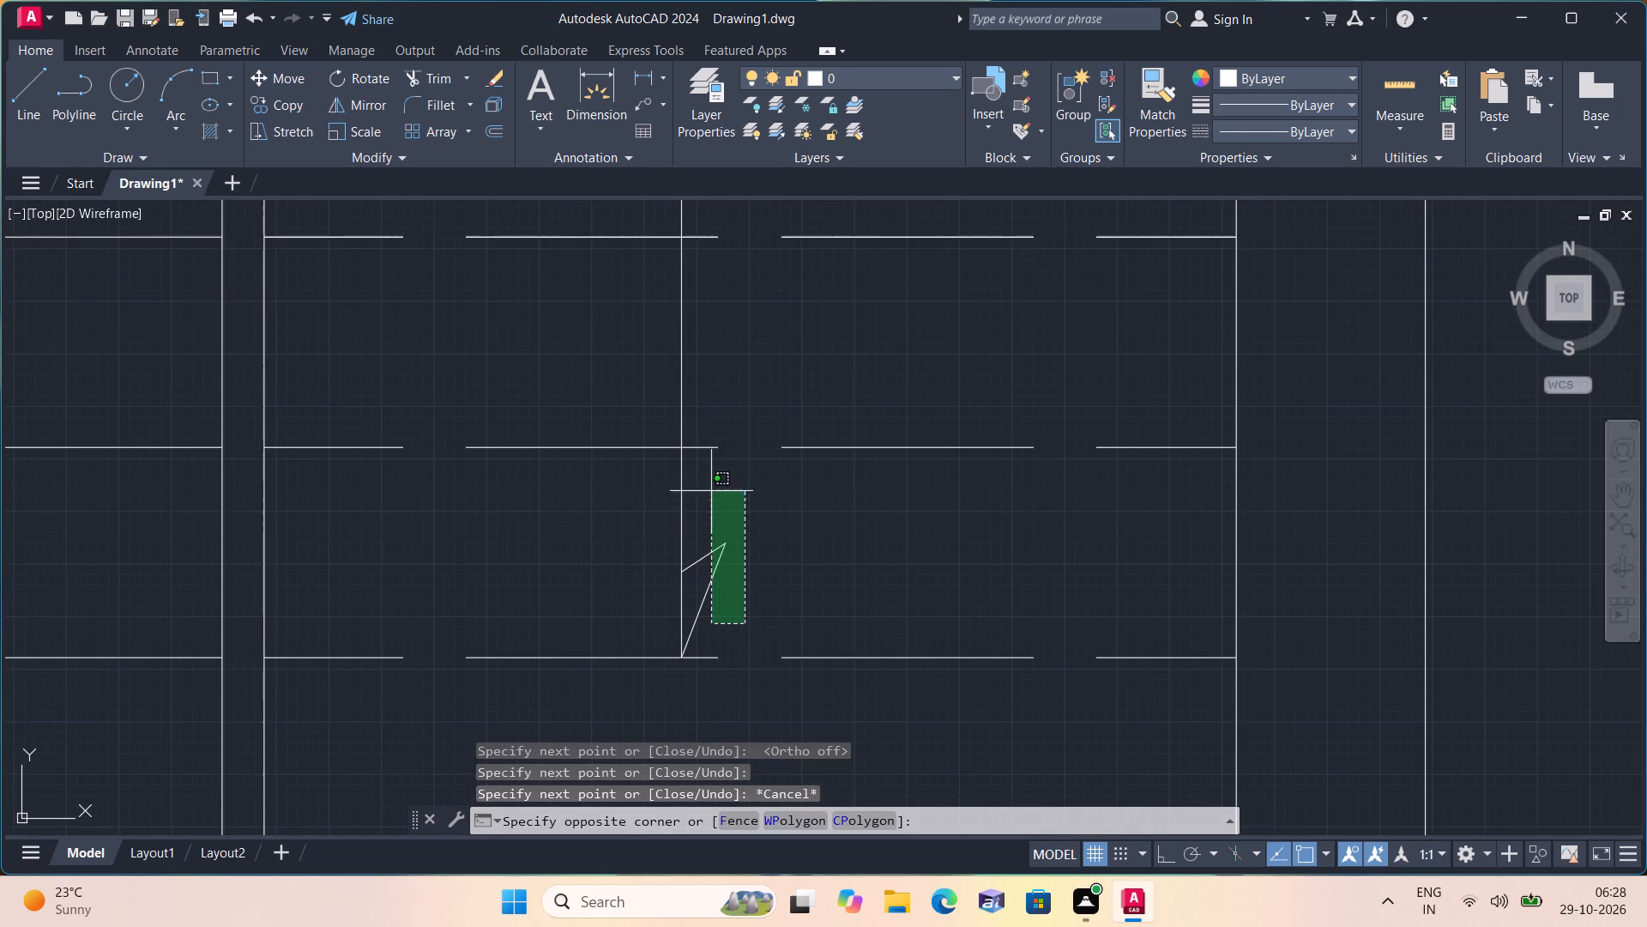
{"action": "left_click", "coordinate": [706, 484]}
{"action": "left_click", "coordinate": [370, 100]}
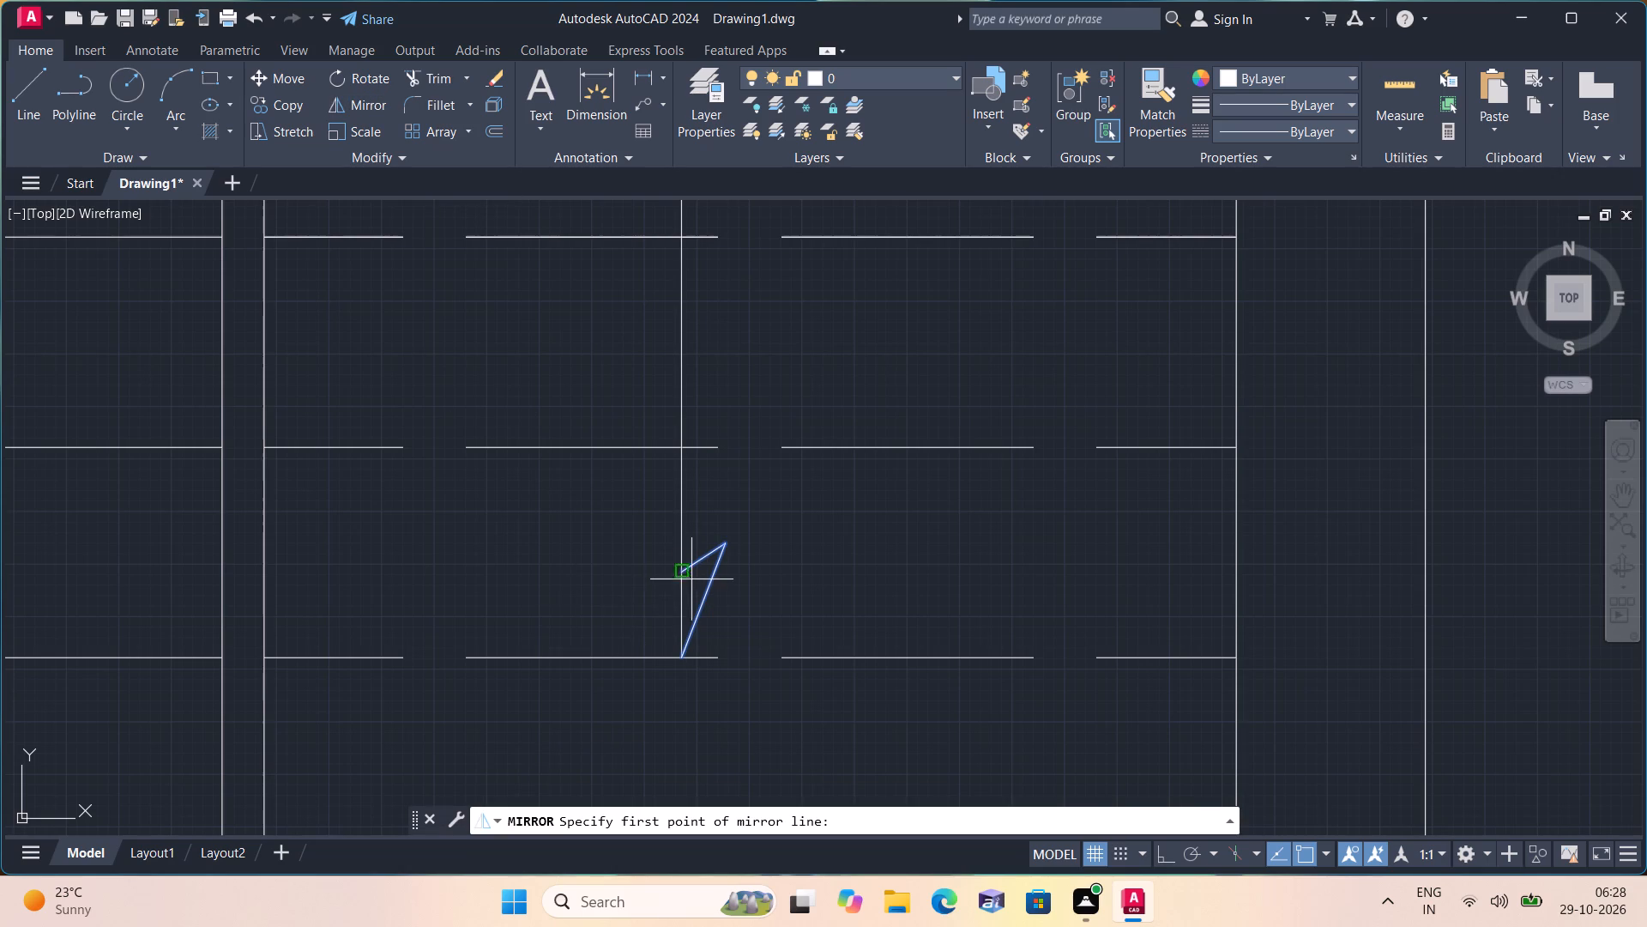
{"action": "left_click", "coordinate": [681, 573]}
{"action": "left_click", "coordinate": [685, 658]}
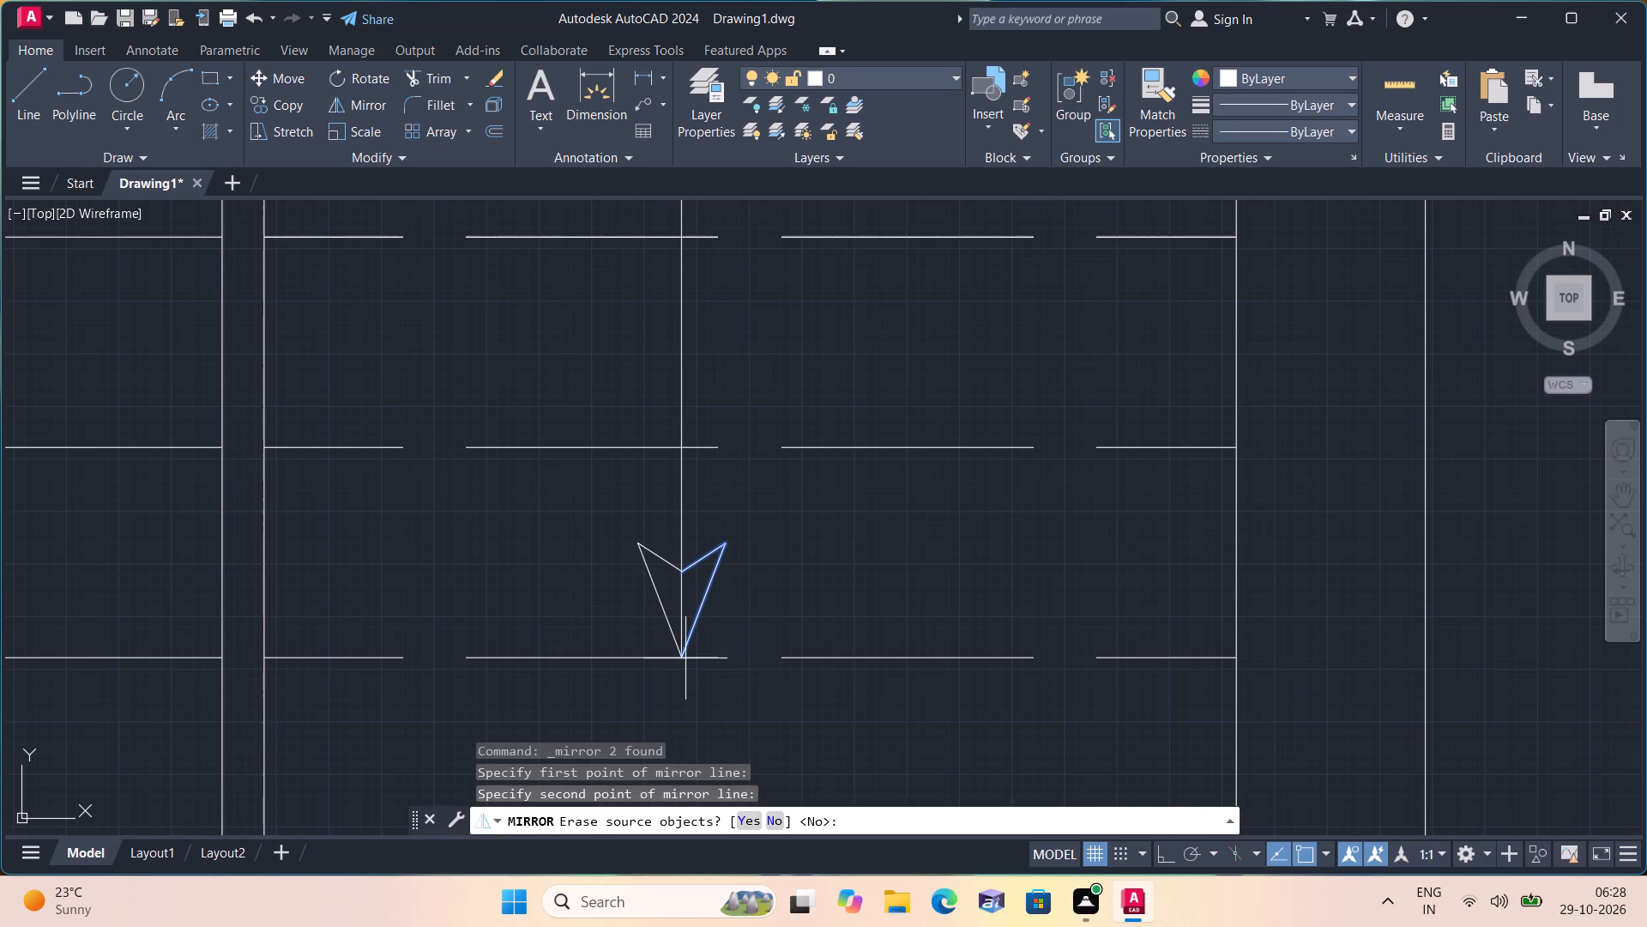
{"action": "key", "text": "n"}
{"action": "key", "text": "space"}
Draw a line 3' up the stair's left wall from its lower inner corner, continuing across the wall thickness as the opening's jamb.
{"action": "scroll", "coordinate": [679, 659], "scroll_direction": "down", "scroll_amount": 3}
{"action": "middle_click_drag", "start_coordinate": [188, 676], "coordinate": [486, 407]}
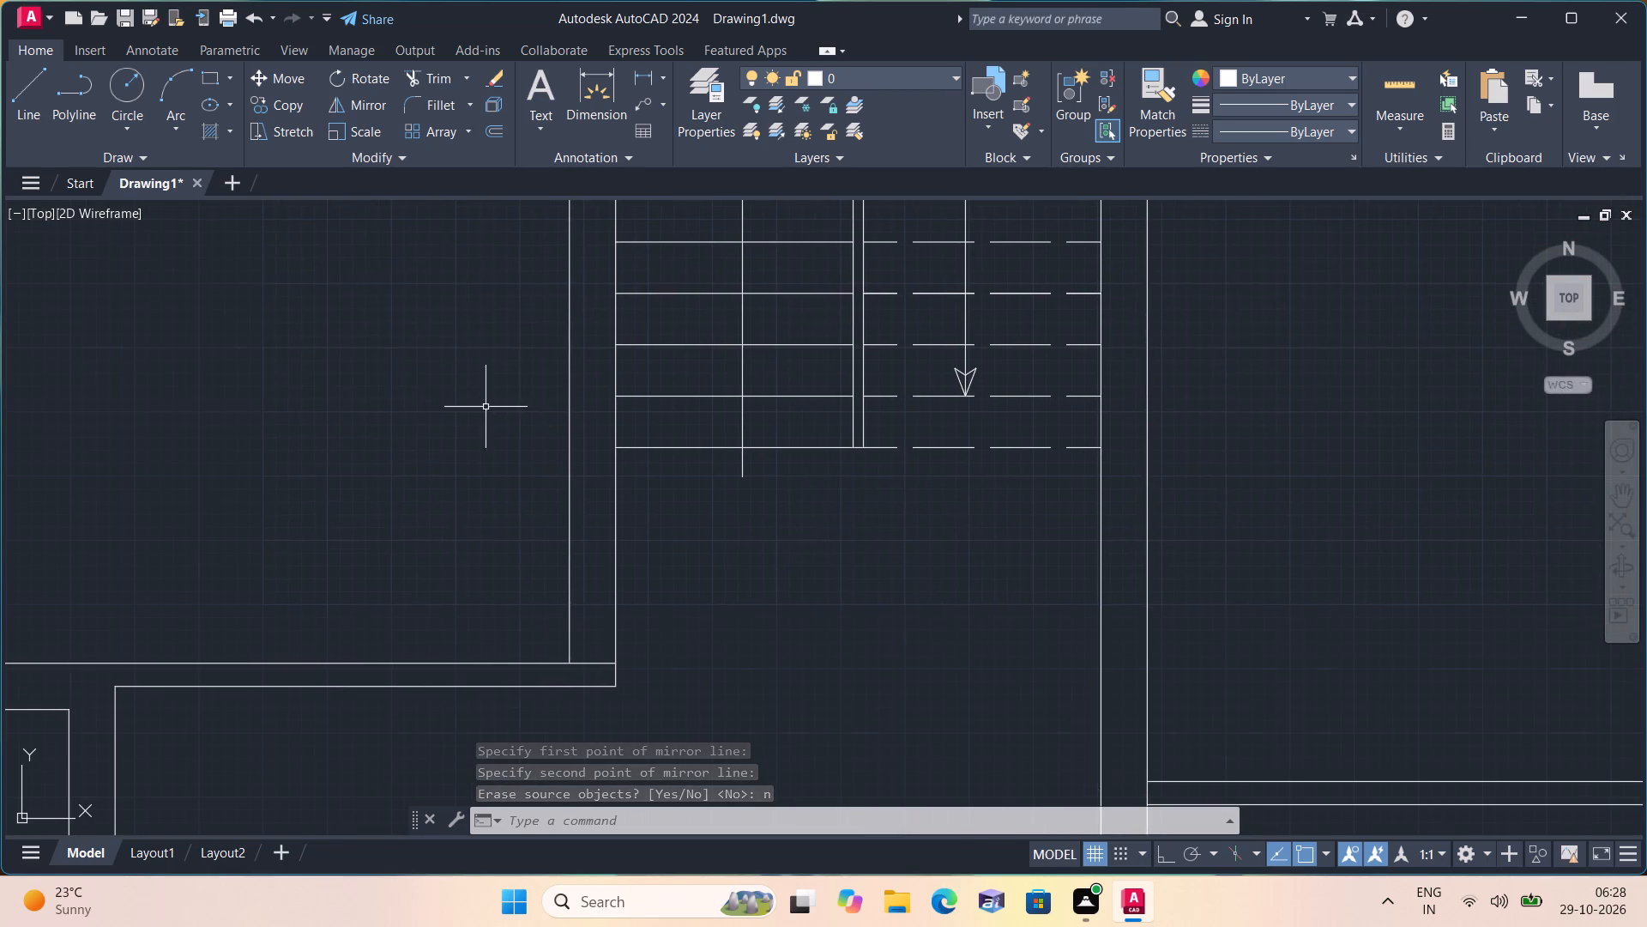
{"action": "key", "text": "l"}
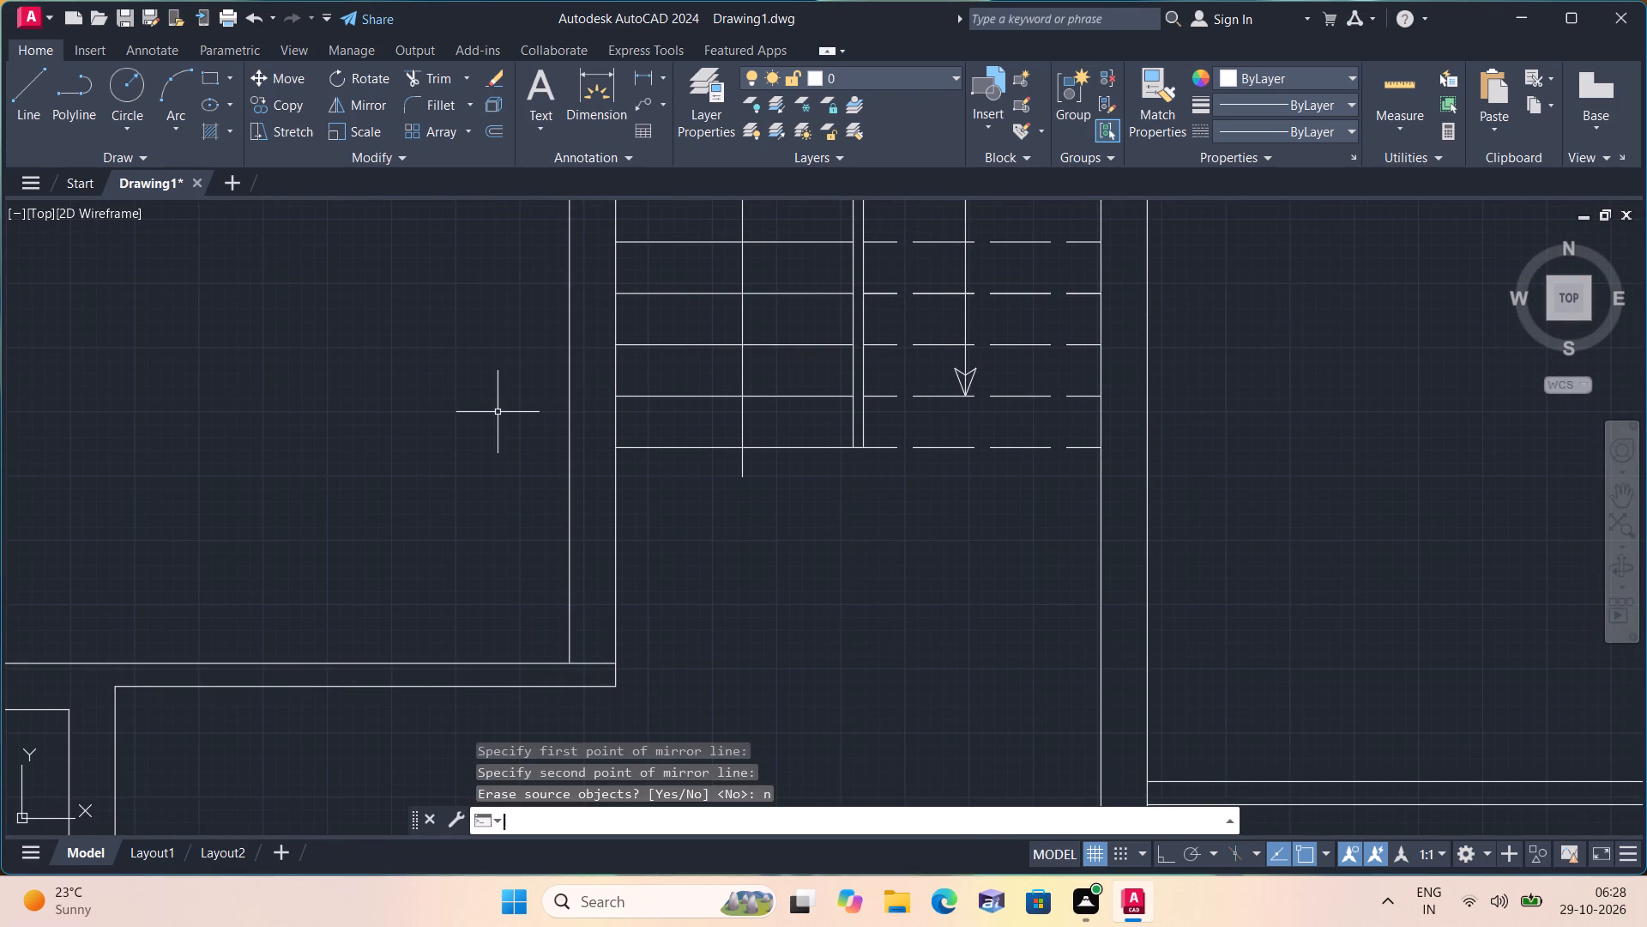
{"action": "key", "text": "space"}
{"action": "left_click", "coordinate": [615, 663]}
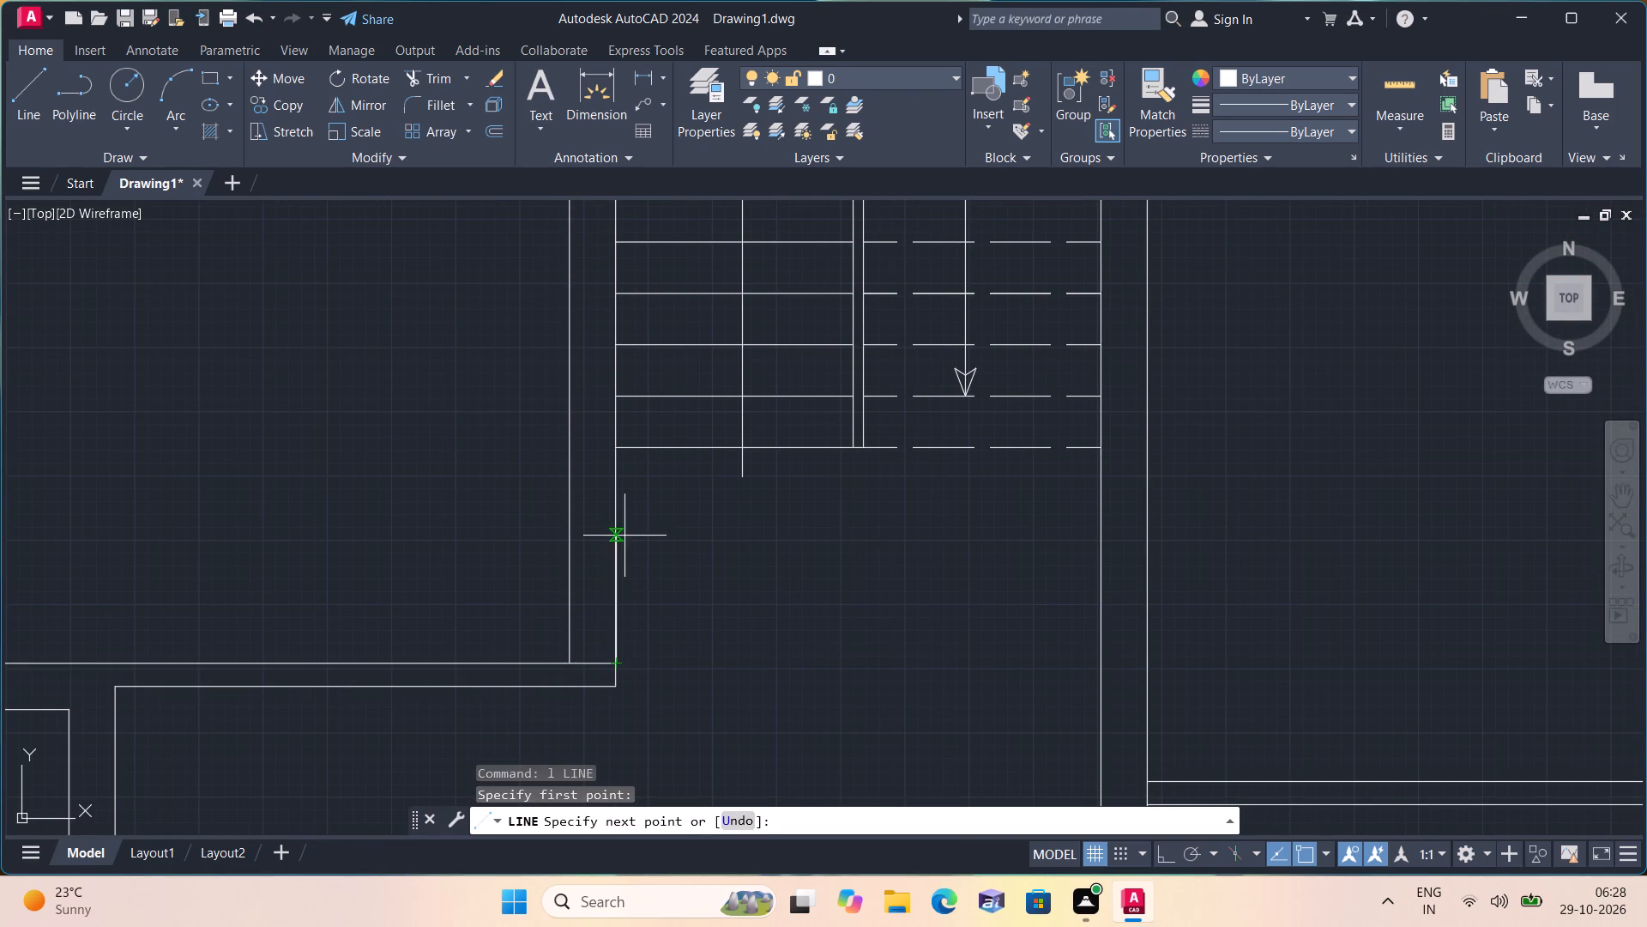
{"action": "key", "text": "F8"}
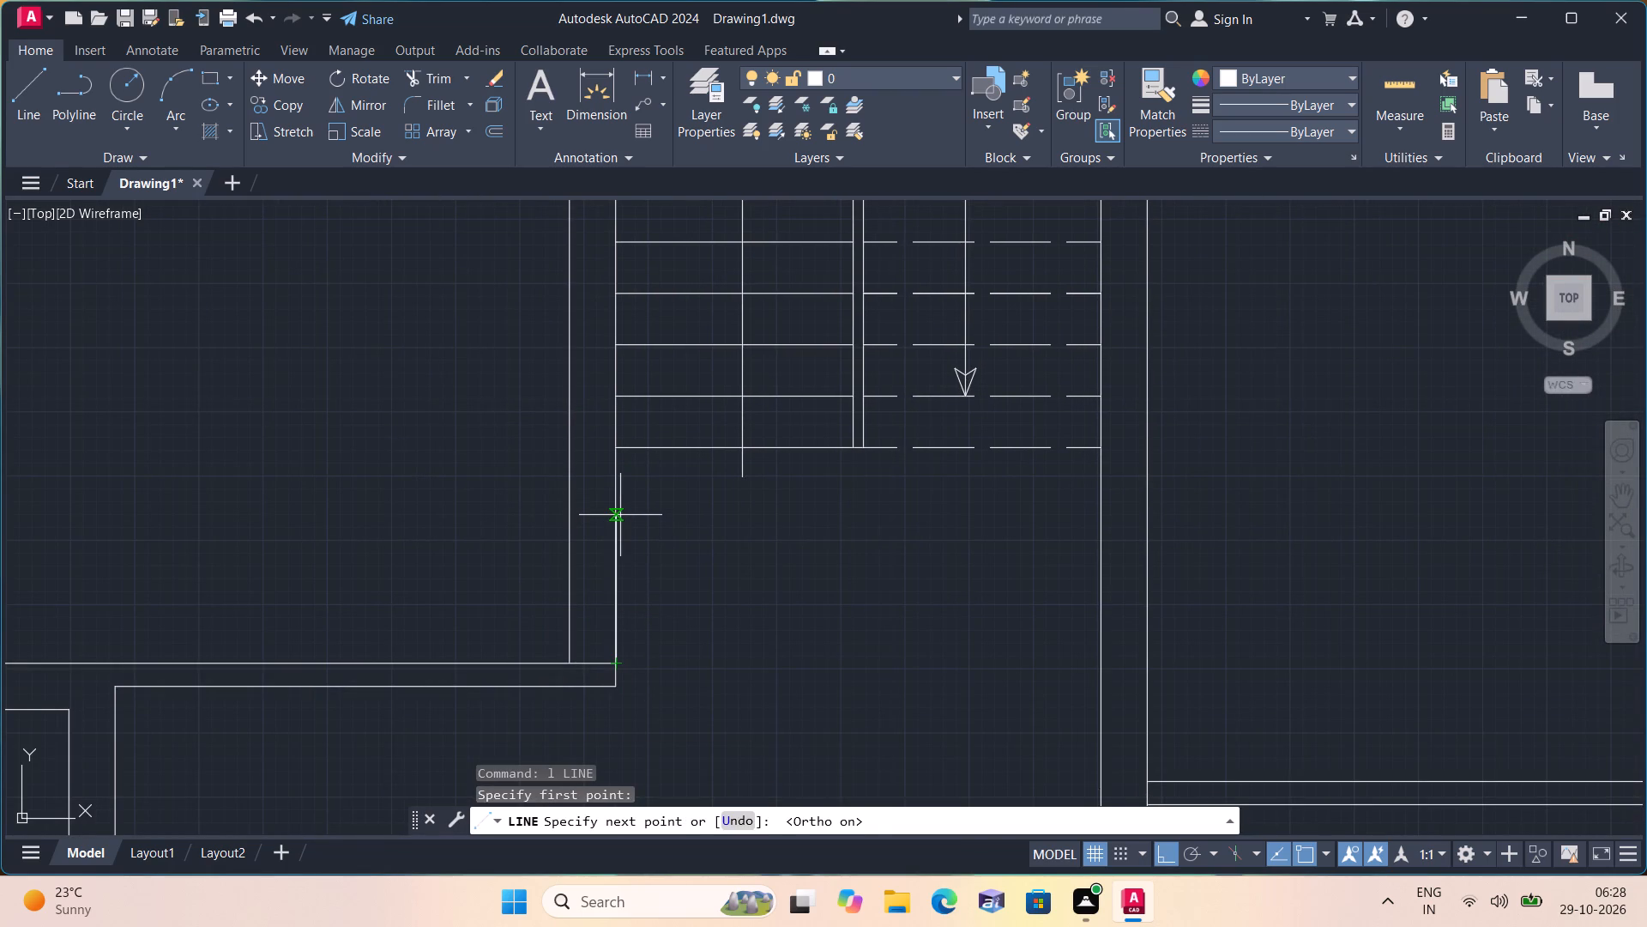
{"action": "type", "text": "3'"}
{"action": "key", "text": "space"}
{"action": "left_click", "coordinate": [570, 483]}
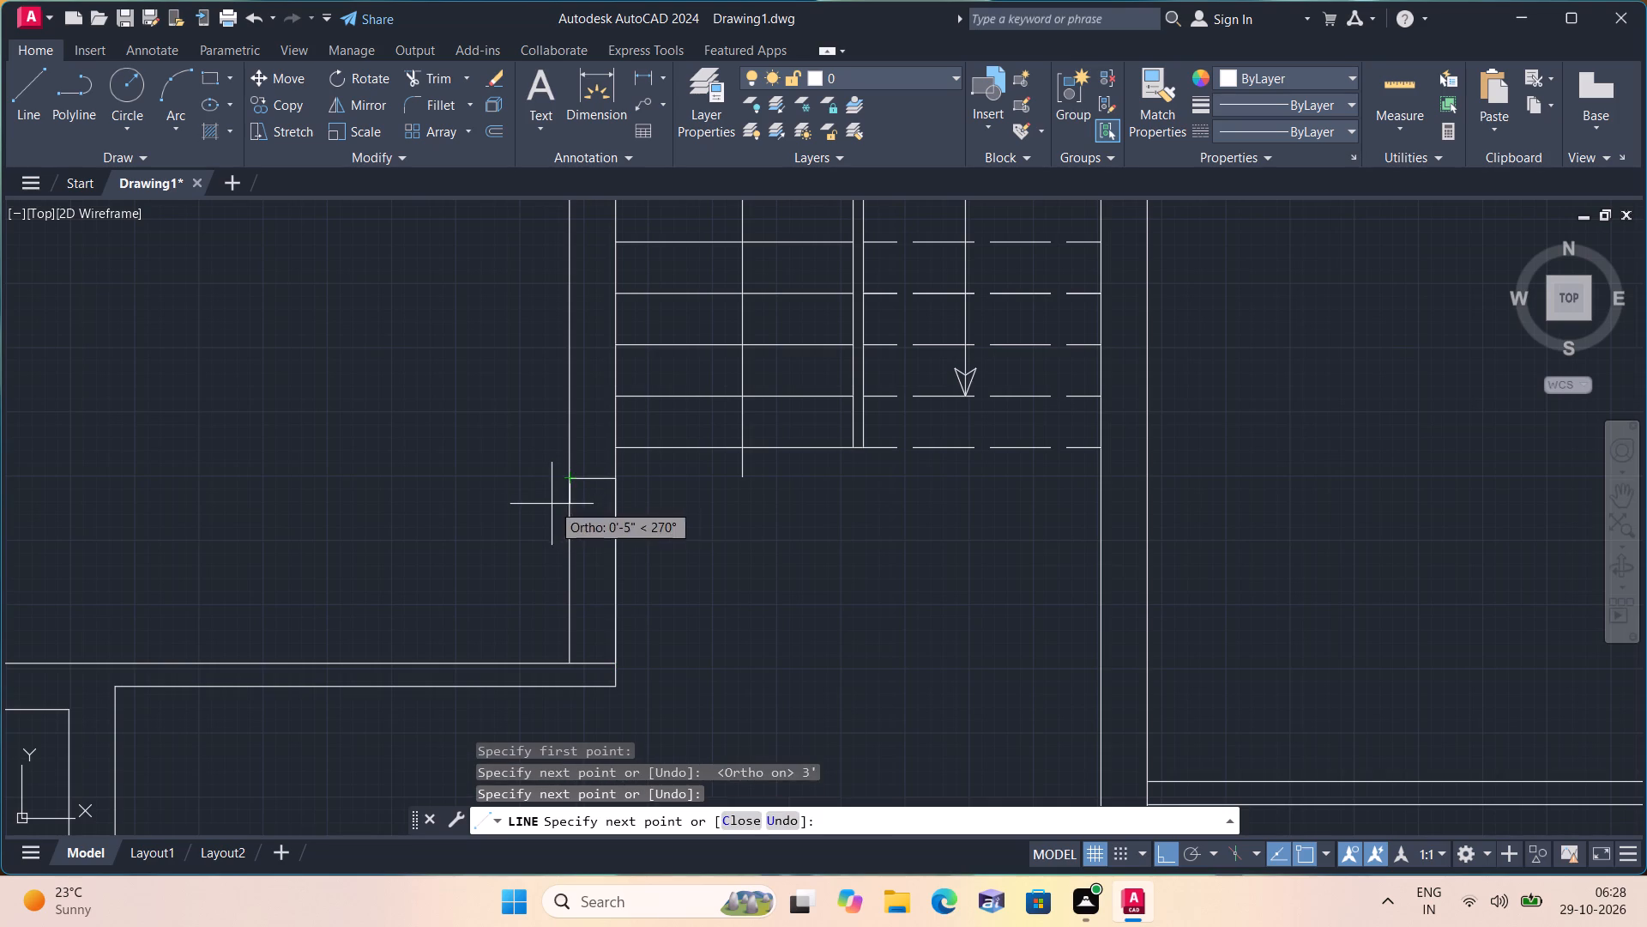
{"action": "key", "text": "space"}
Trim both wall lines below the new jamb line to open the 3' gap in the stair's left wall.
{"action": "key", "text": "t"}
{"action": "key", "text": "r"}
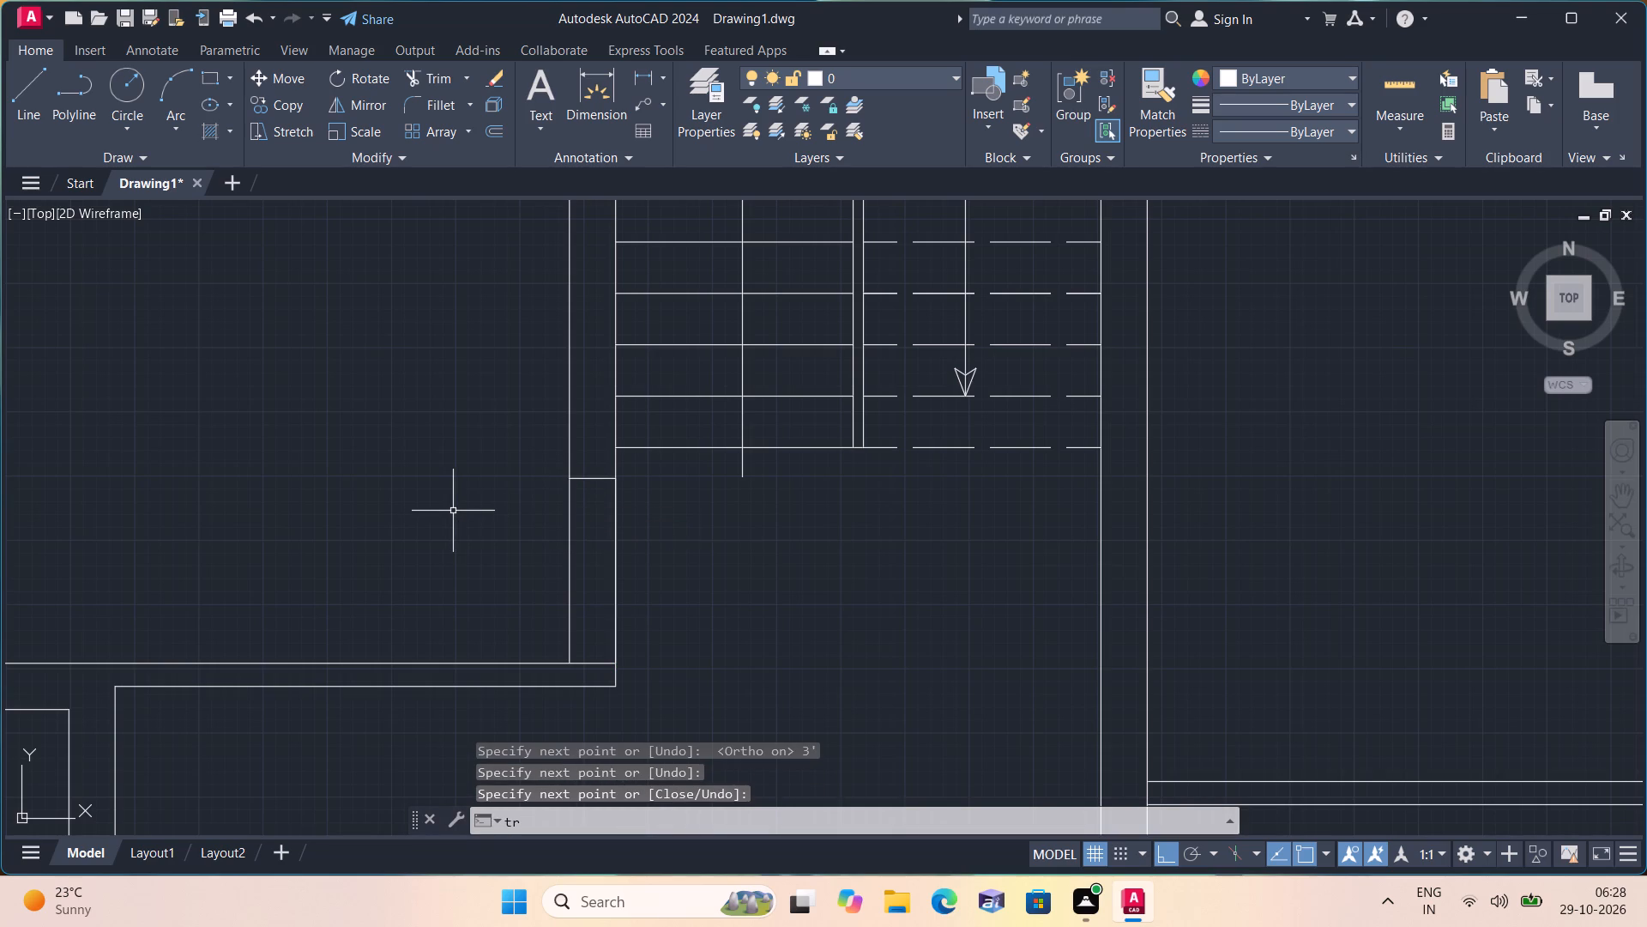
{"action": "key", "text": "i"}
{"action": "type", "text": "m"}
{"action": "key", "text": "space"}
{"action": "left_click_drag", "start_coordinate": [462, 511], "coordinate": [661, 520]}
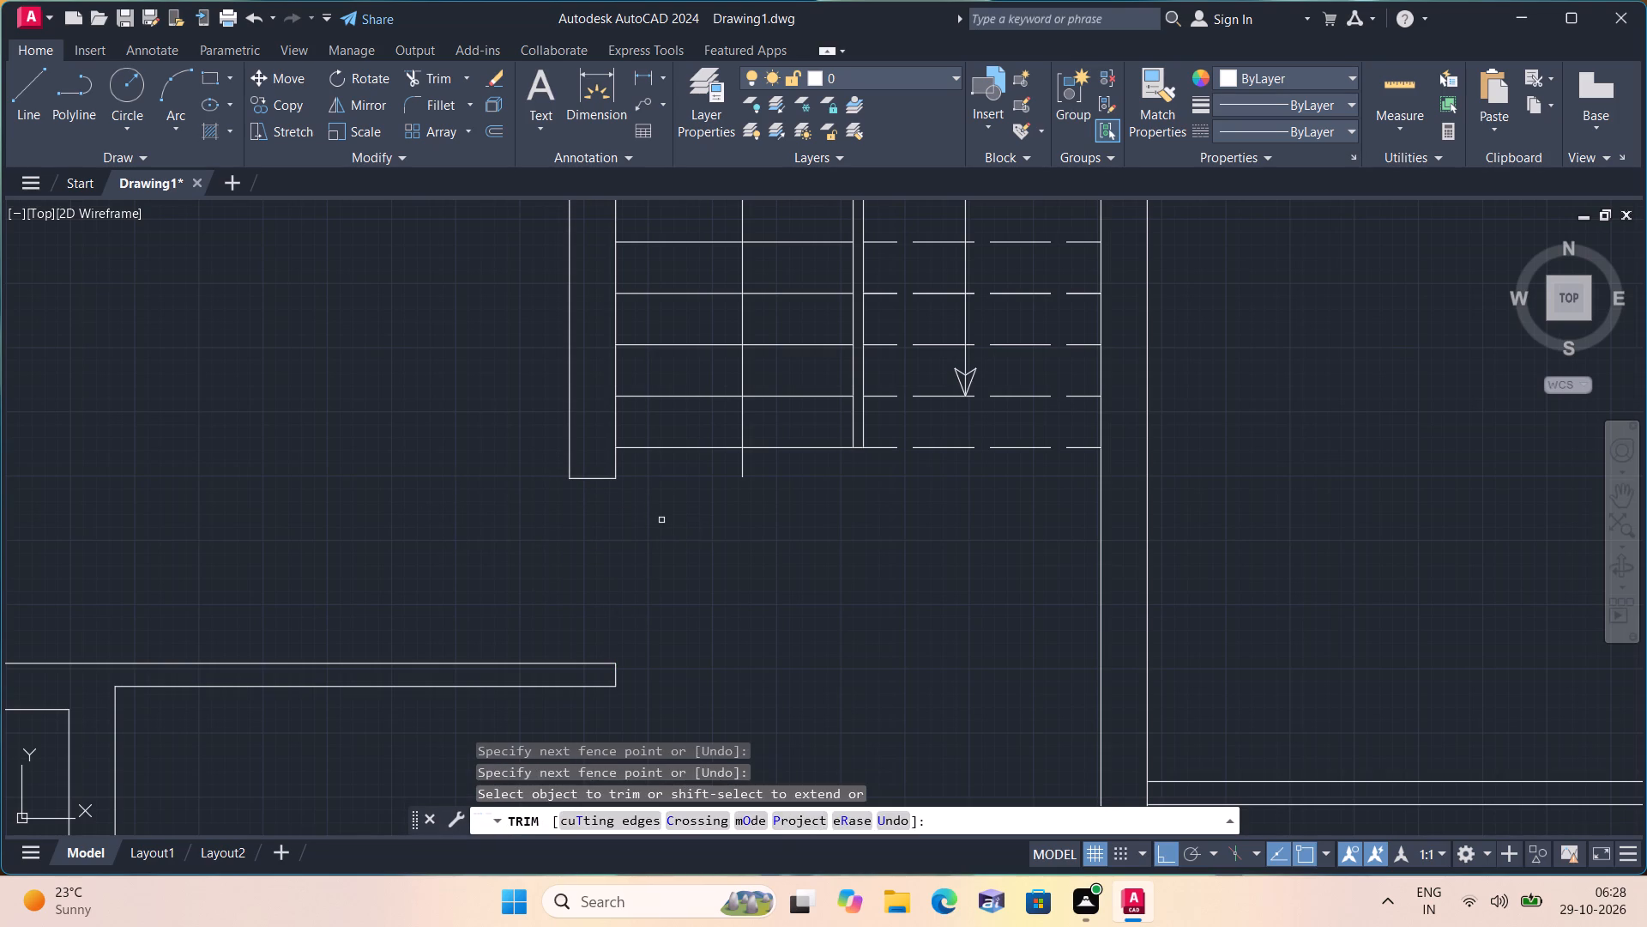
{"action": "key", "text": "space"}
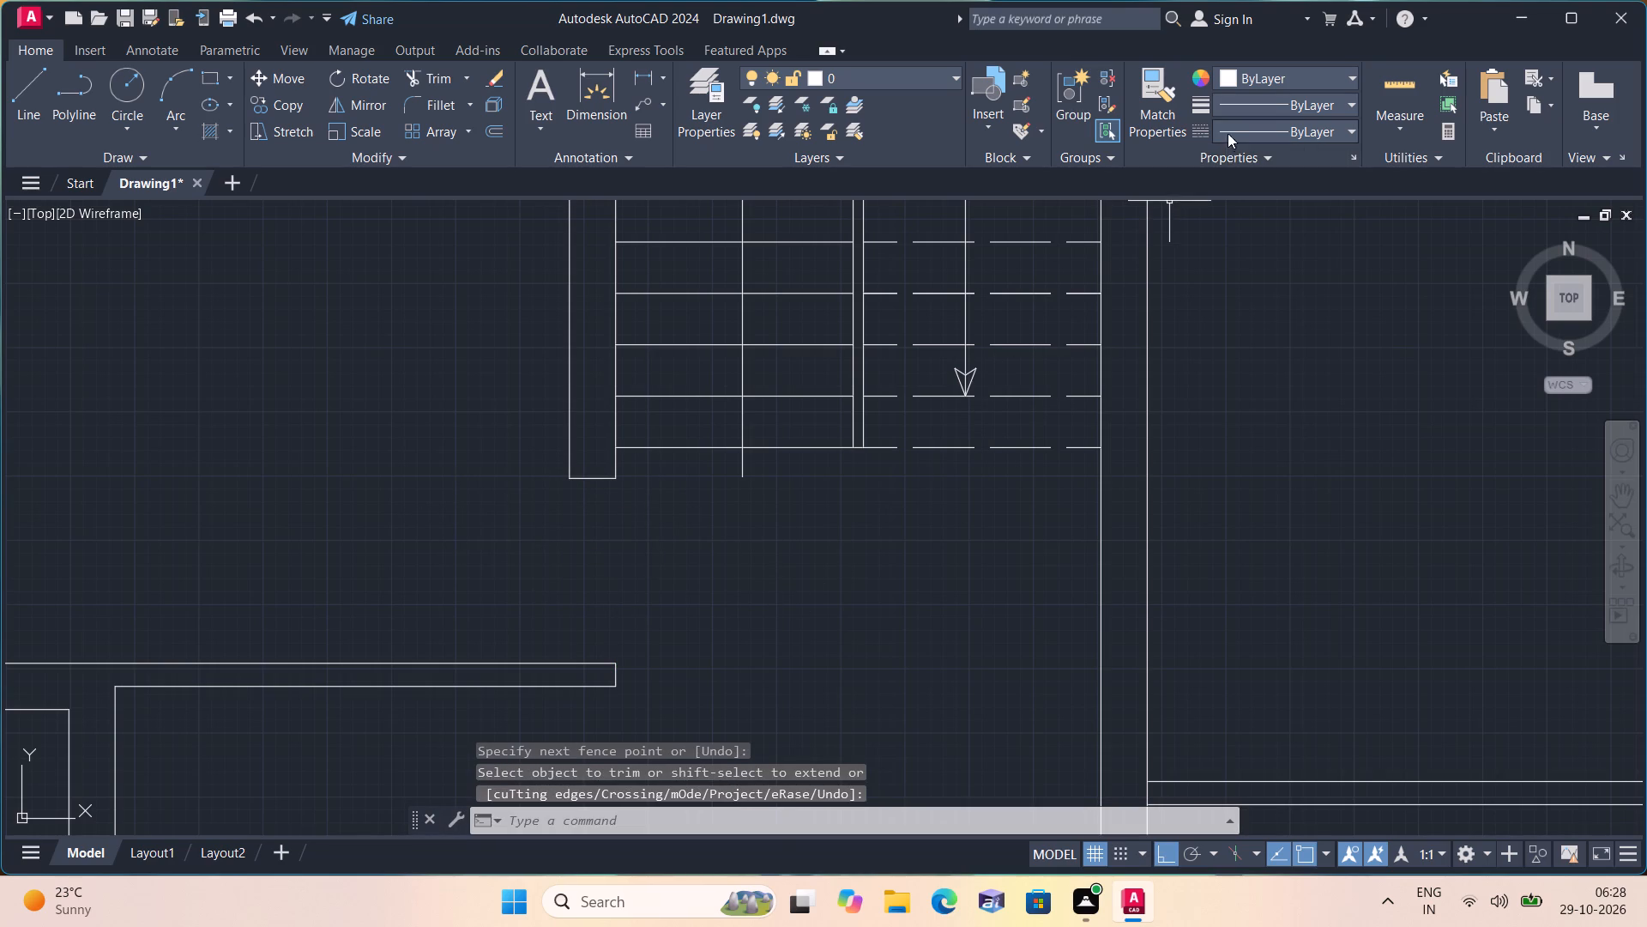
Set the current linetype to ACAD_ISO02W100 and draw a dashed line across the new opening along the stair-side wall face.
{"action": "left_click", "coordinate": [1228, 126]}
{"action": "left_click", "coordinate": [1242, 195]}
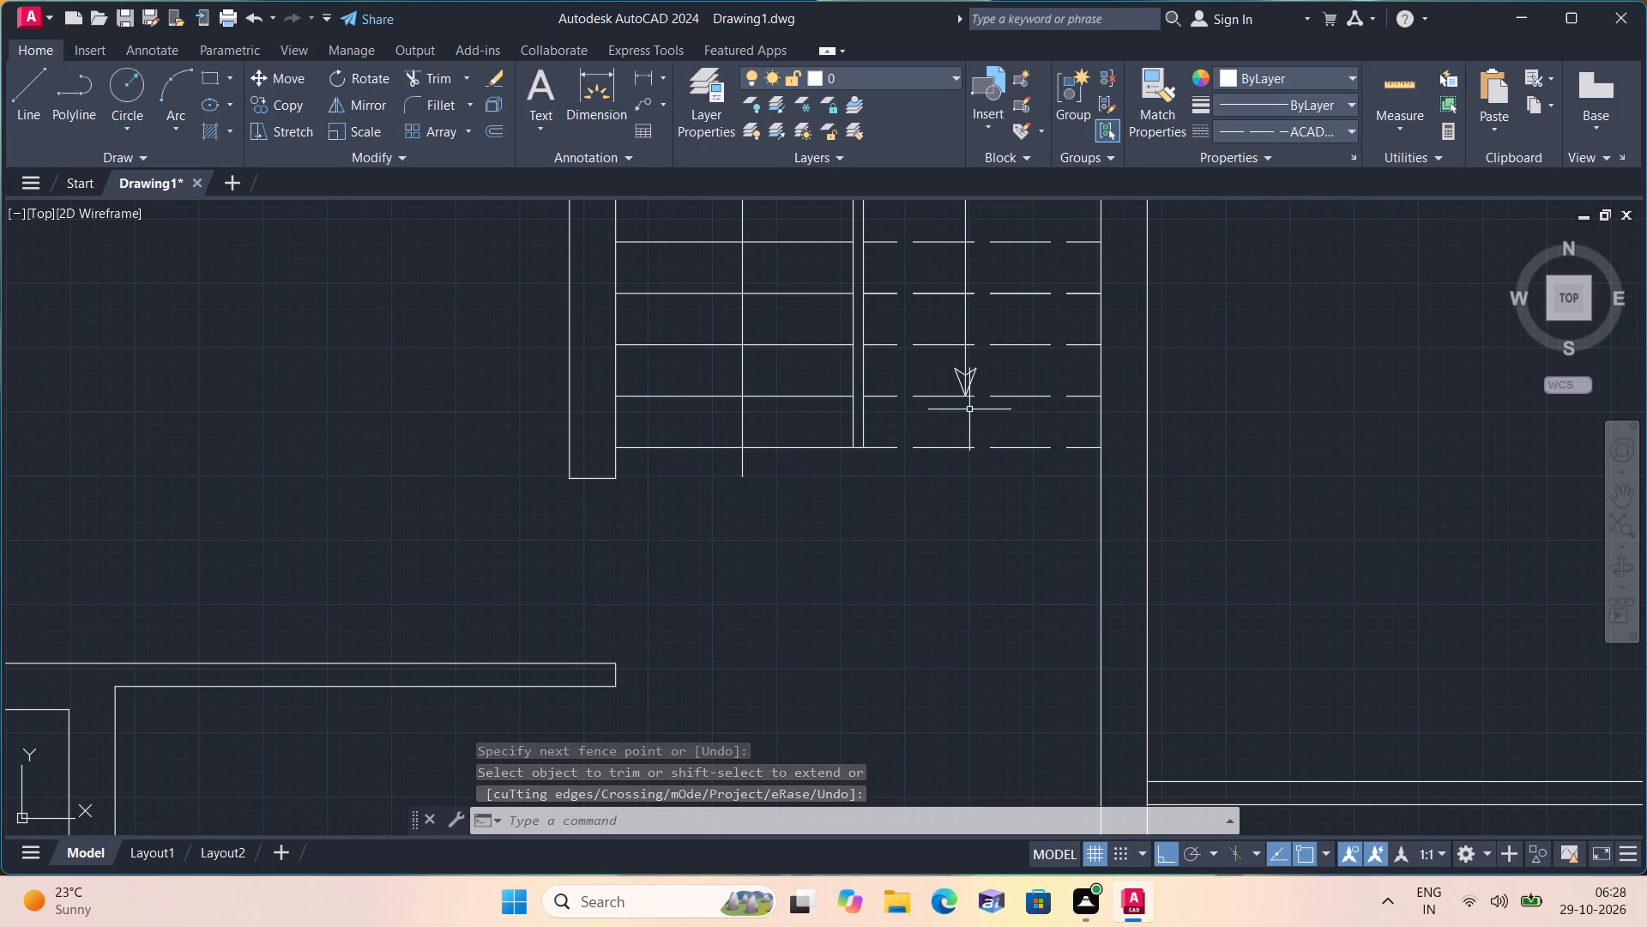
{"action": "key", "text": "l"}
{"action": "key", "text": "space"}
{"action": "left_click", "coordinate": [618, 479]}
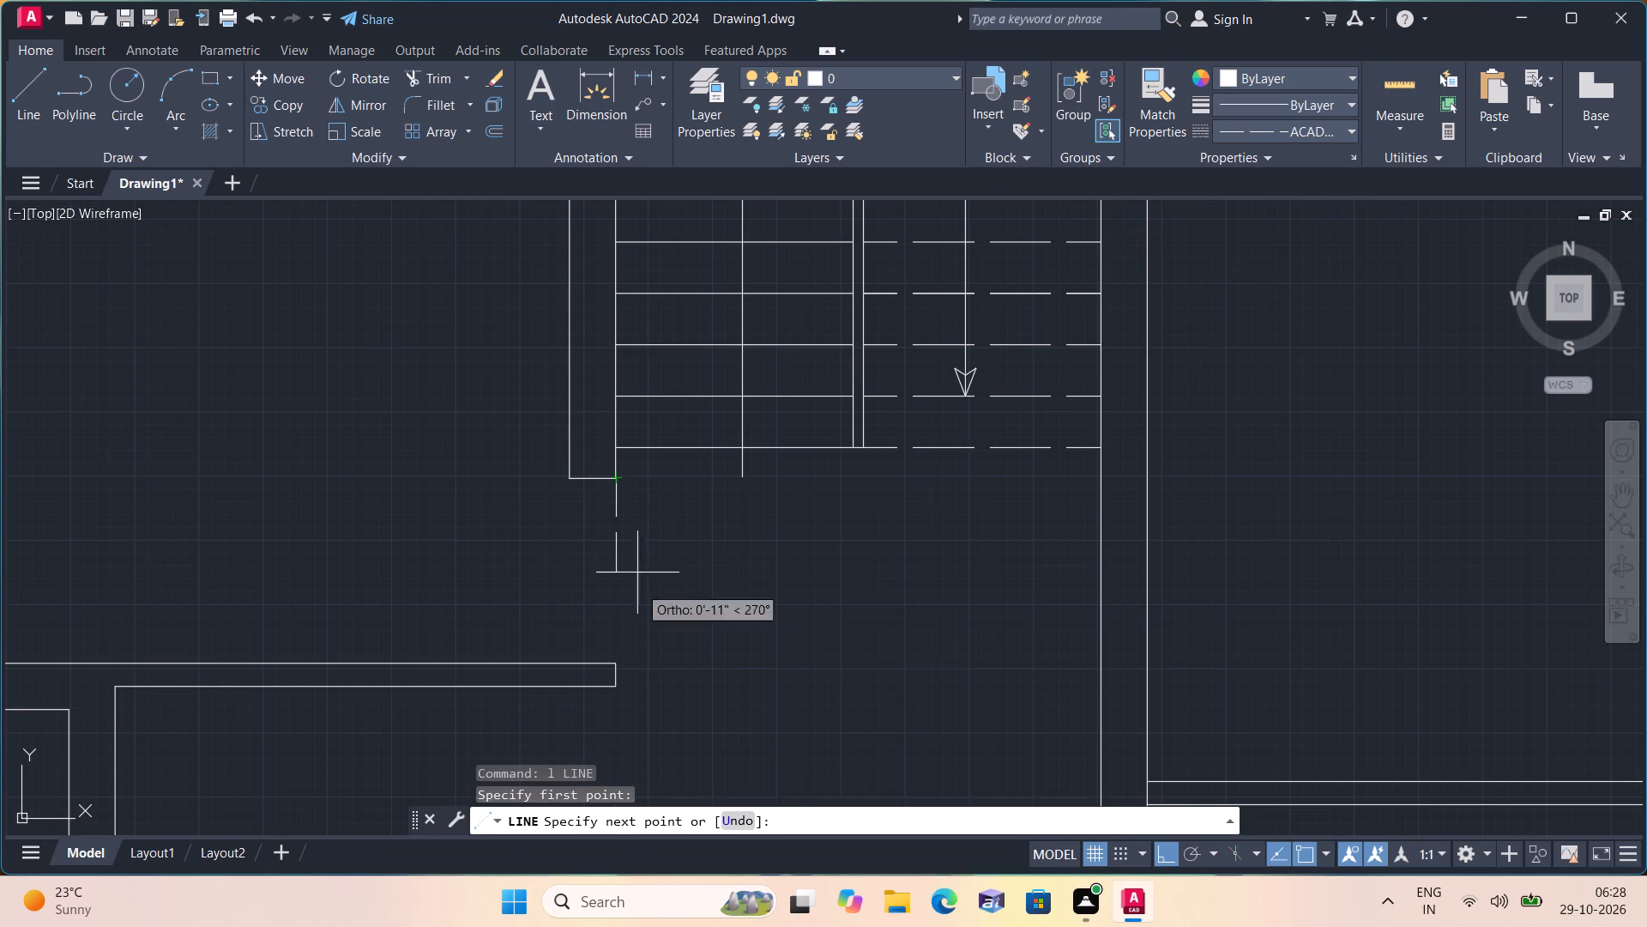
{"action": "left_click", "coordinate": [621, 663]}
{"action": "key", "text": "space"}
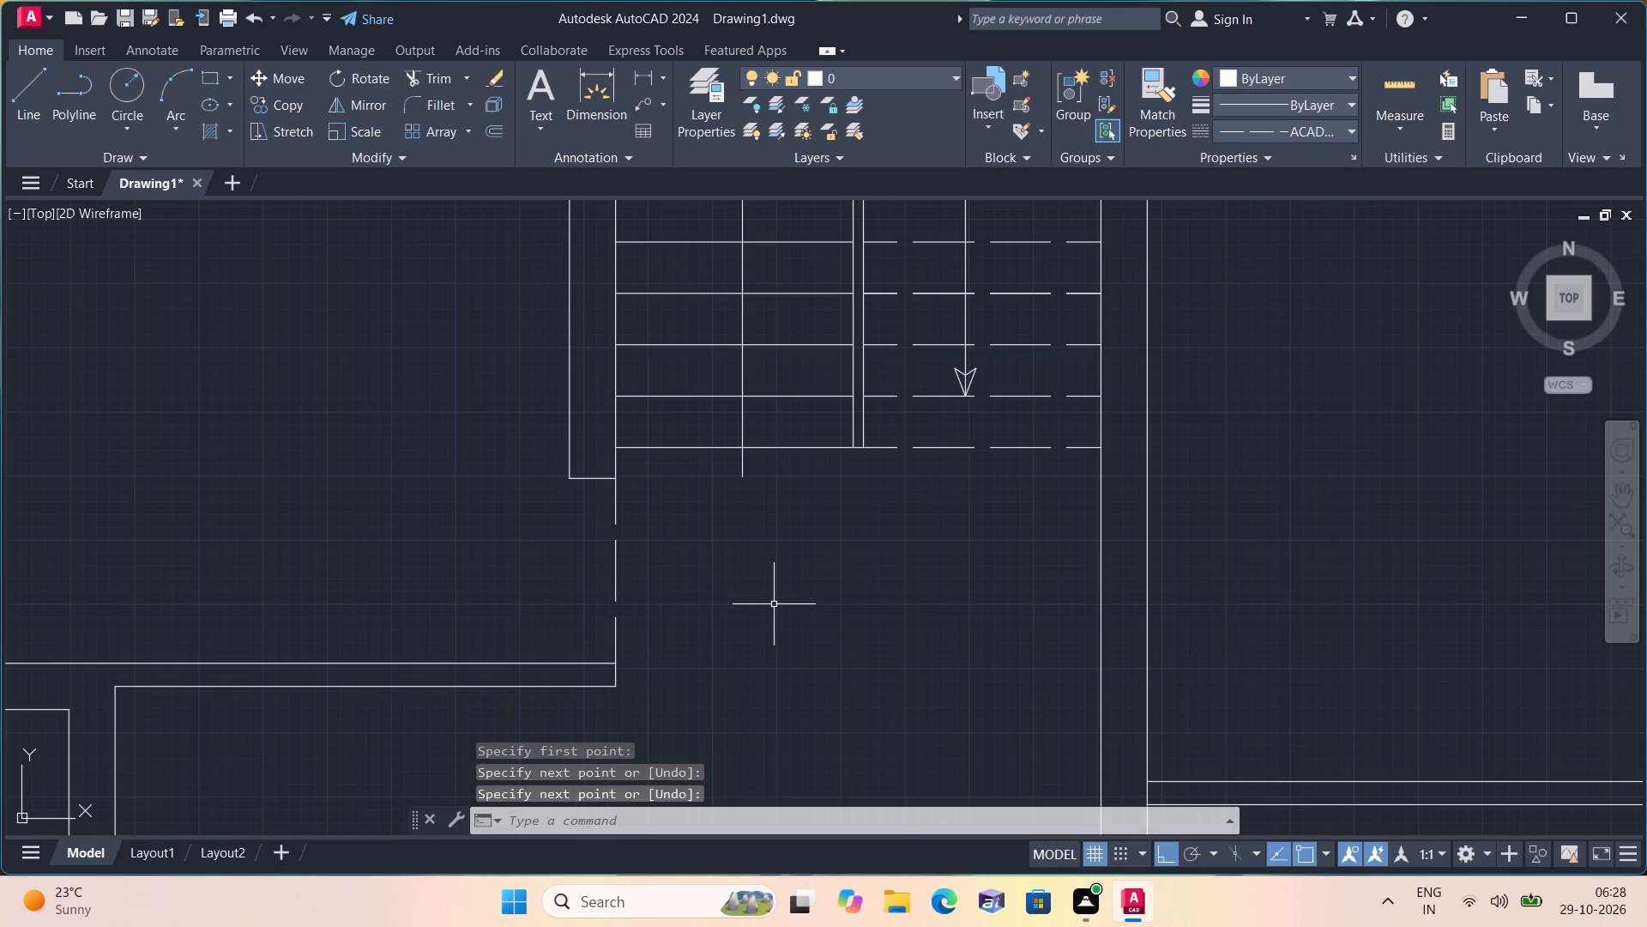
Set the current linetype back to ByLayer.
{"action": "scroll", "coordinate": [728, 554], "scroll_direction": "down", "scroll_amount": 1}
{"action": "middle_click_drag", "start_coordinate": [595, 497], "coordinate": [774, 760]}
{"action": "scroll", "coordinate": [677, 627], "scroll_direction": "down", "scroll_amount": 1}
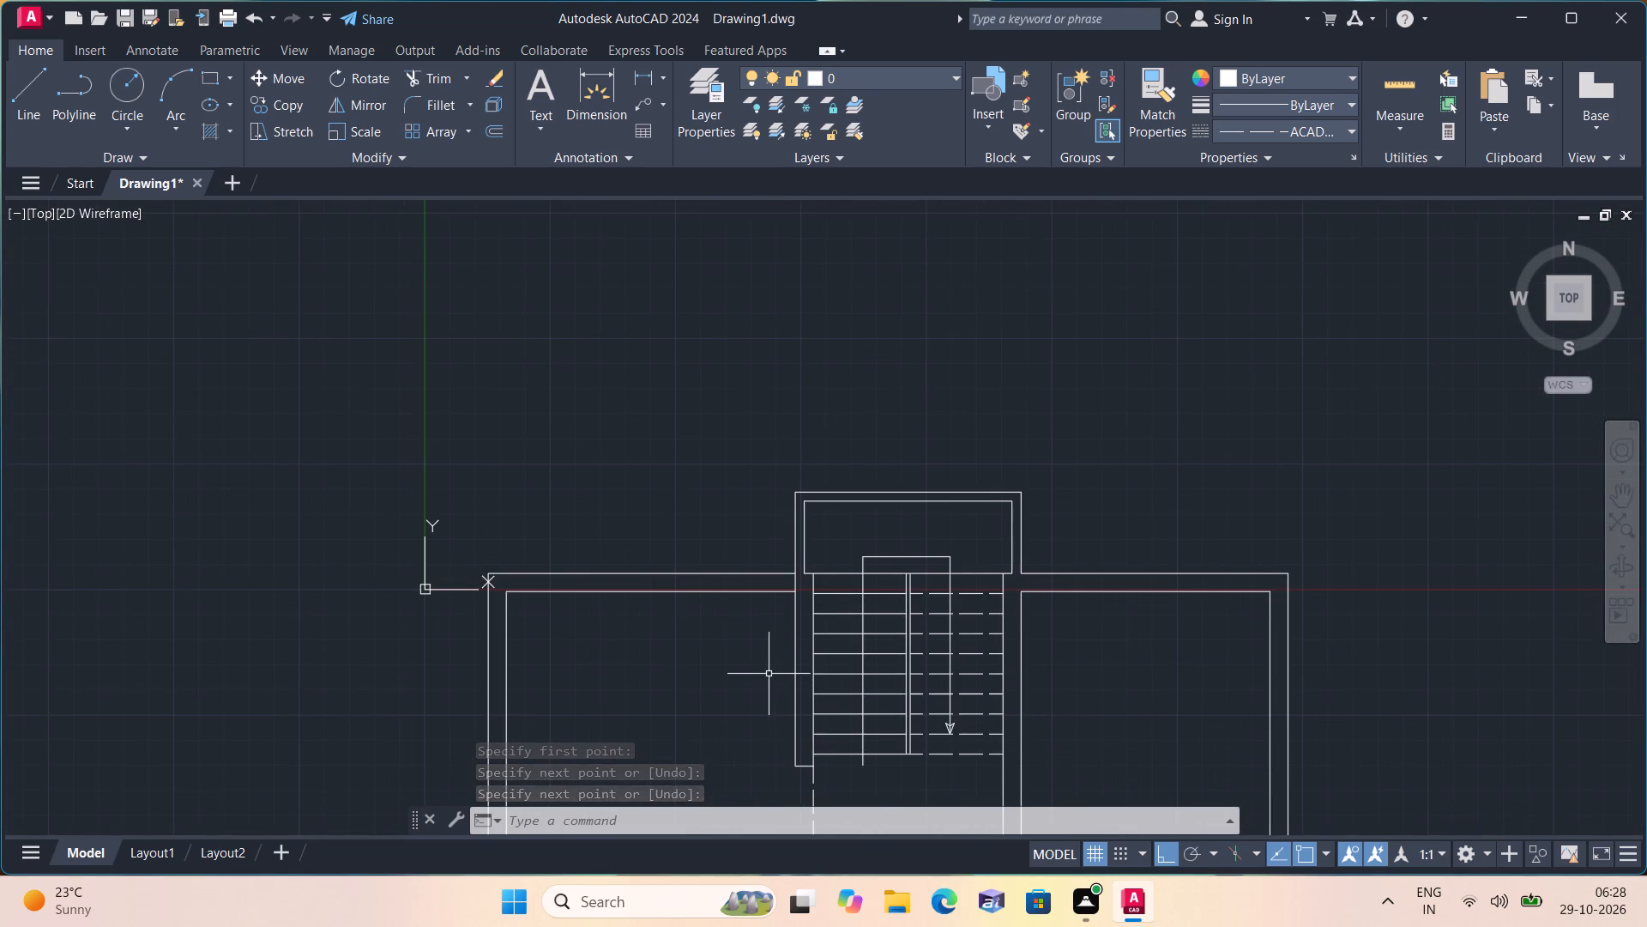
{"action": "scroll", "coordinate": [775, 664], "scroll_direction": "up", "scroll_amount": 1}
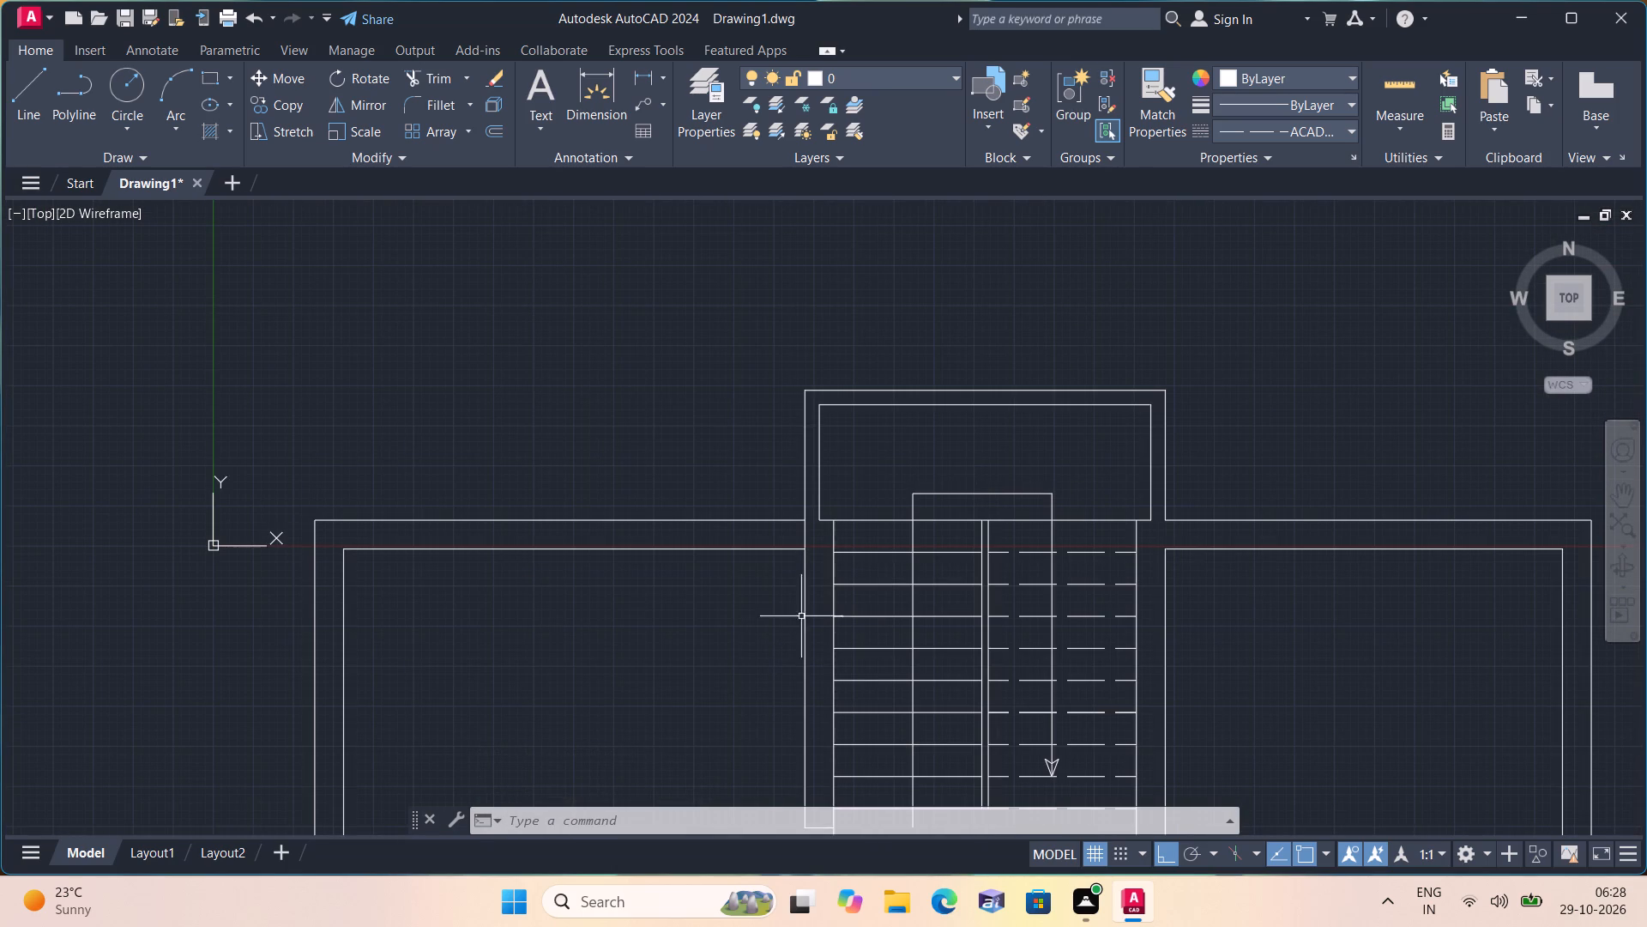
{"action": "left_click", "coordinate": [1297, 124]}
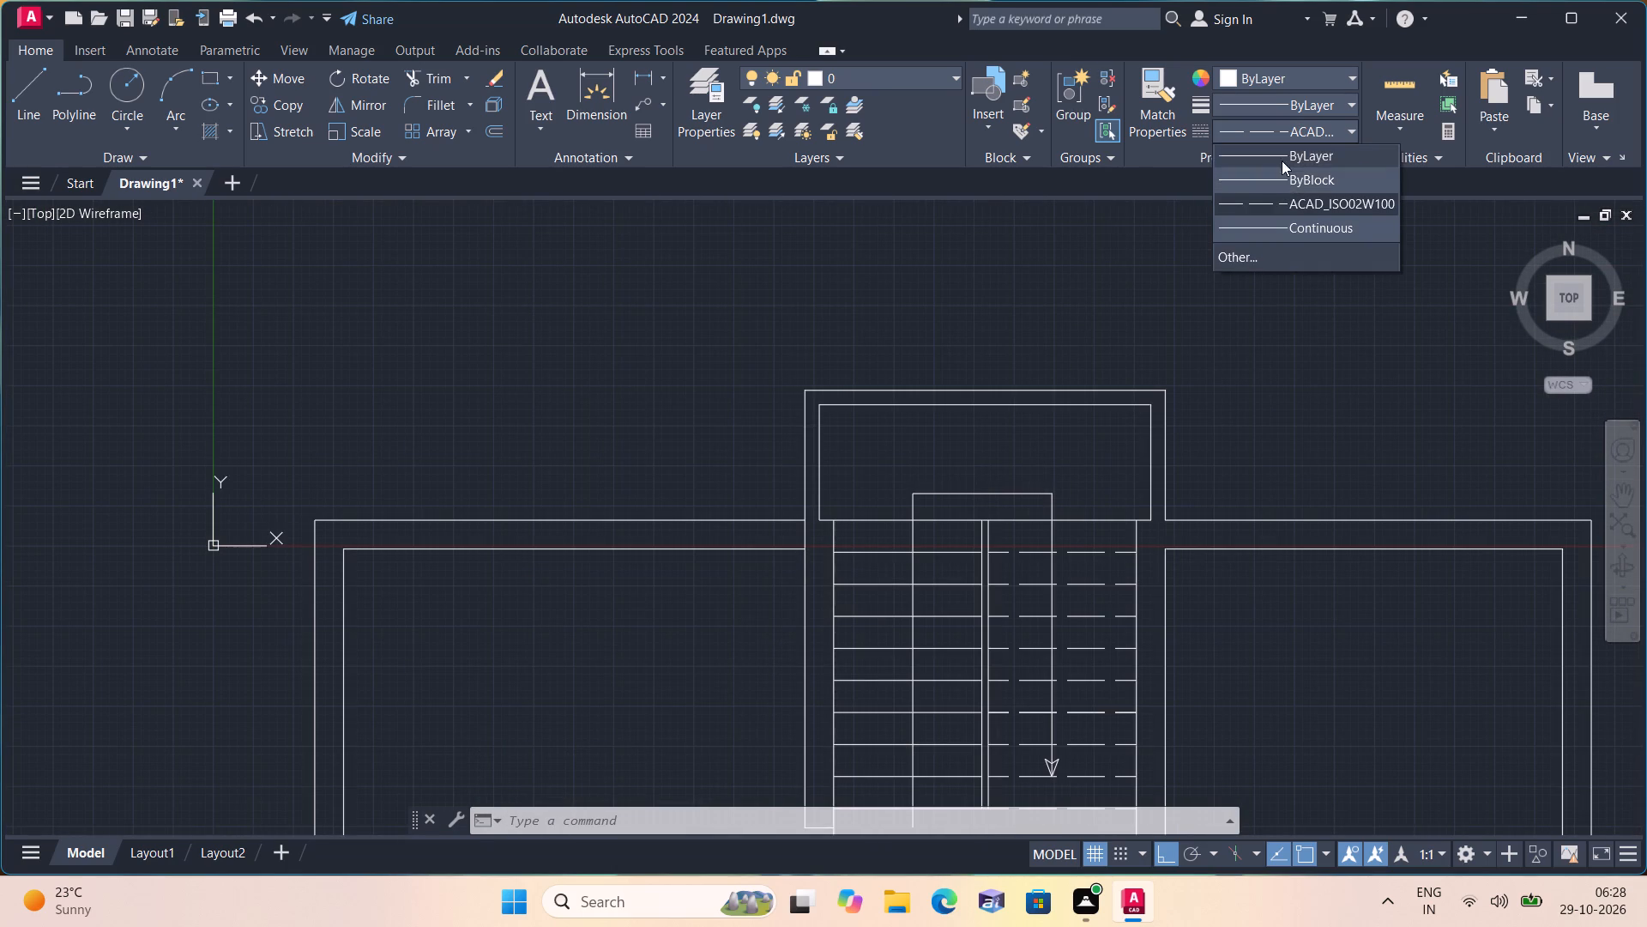
{"action": "left_click", "coordinate": [1279, 154]}
Draw a line 3' left from the stair wall along the upper-left room's inner top wall line, continuing across the wall thickness as a jamb.
{"action": "key", "text": "i"}
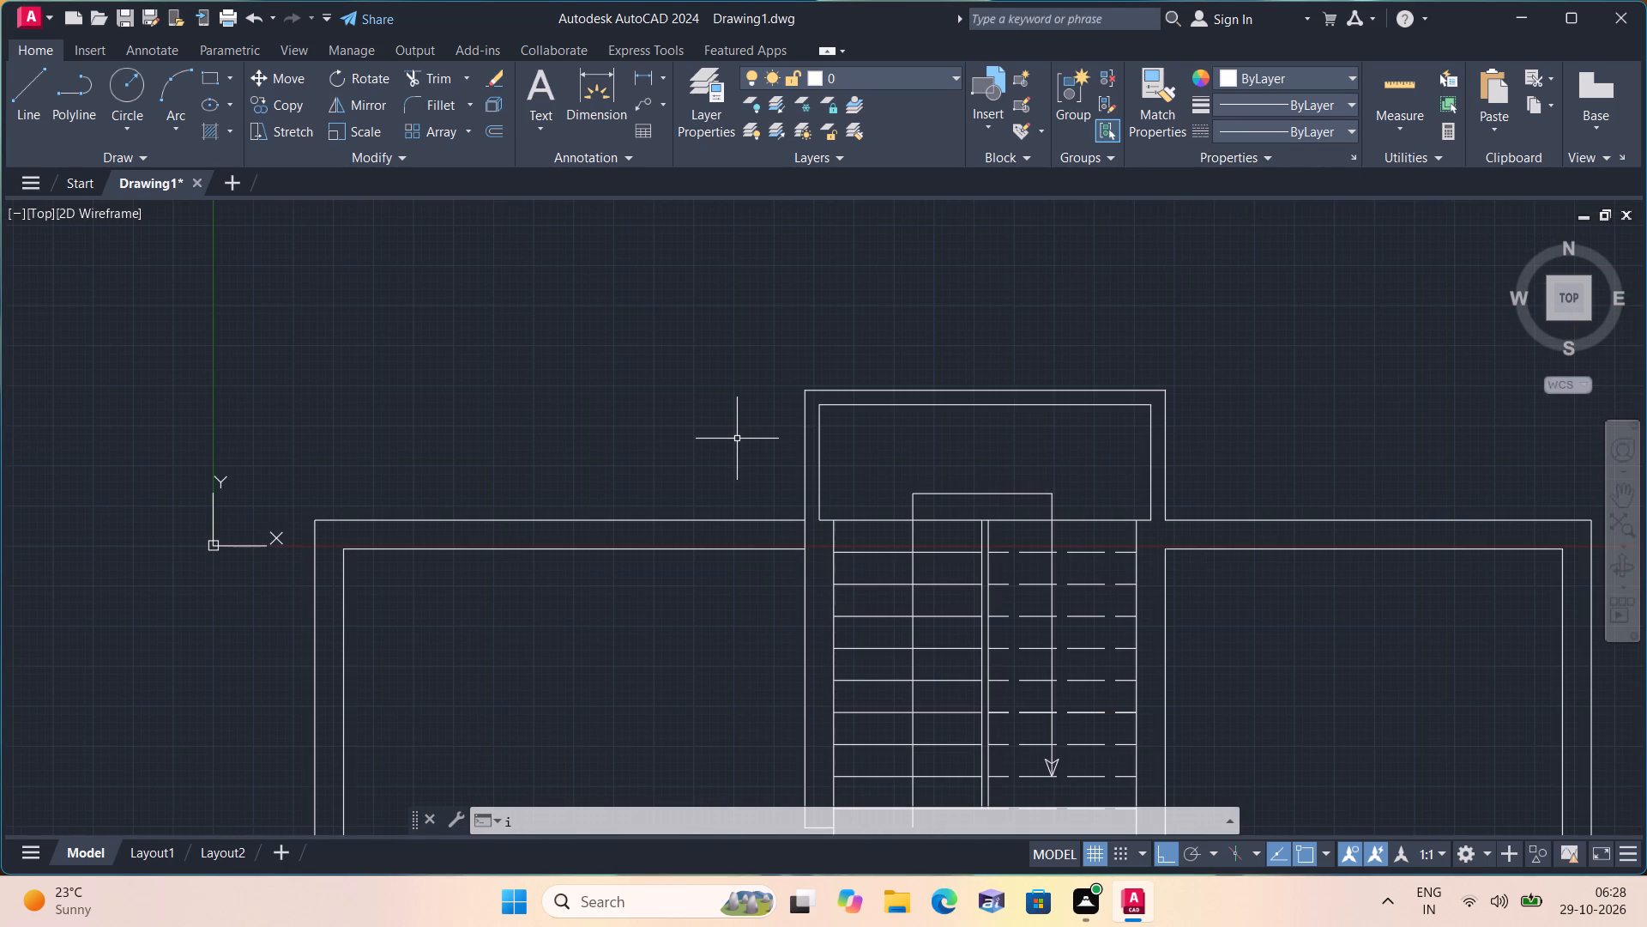
{"action": "key", "text": "Escape"}
{"action": "key", "text": "l"}
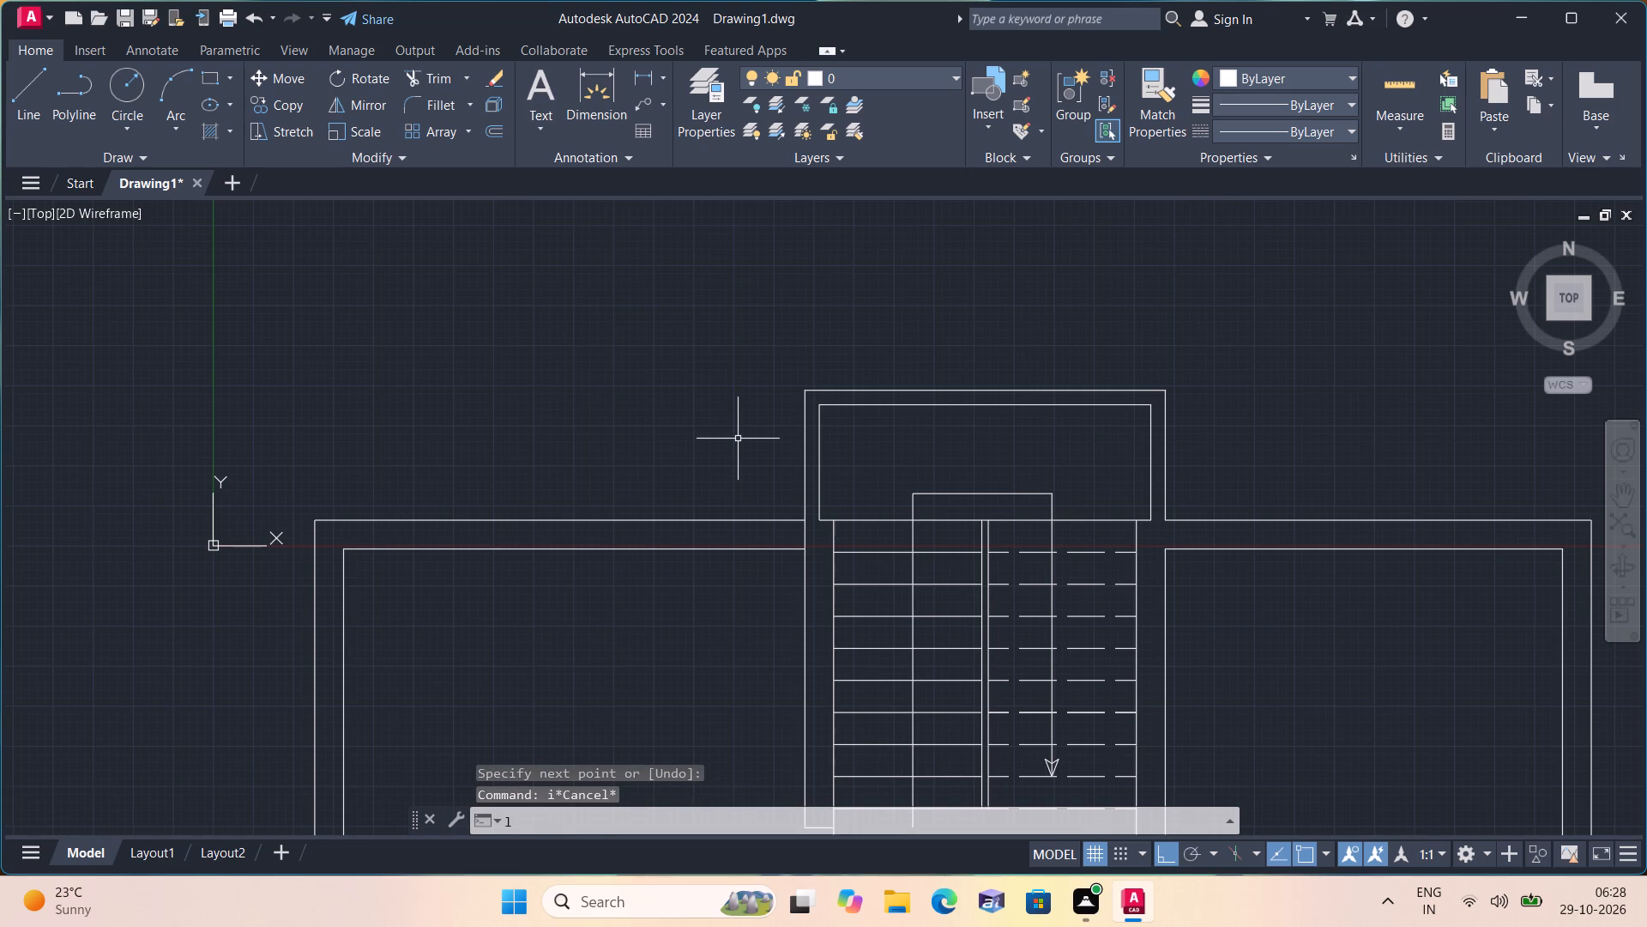
{"action": "key", "text": "space"}
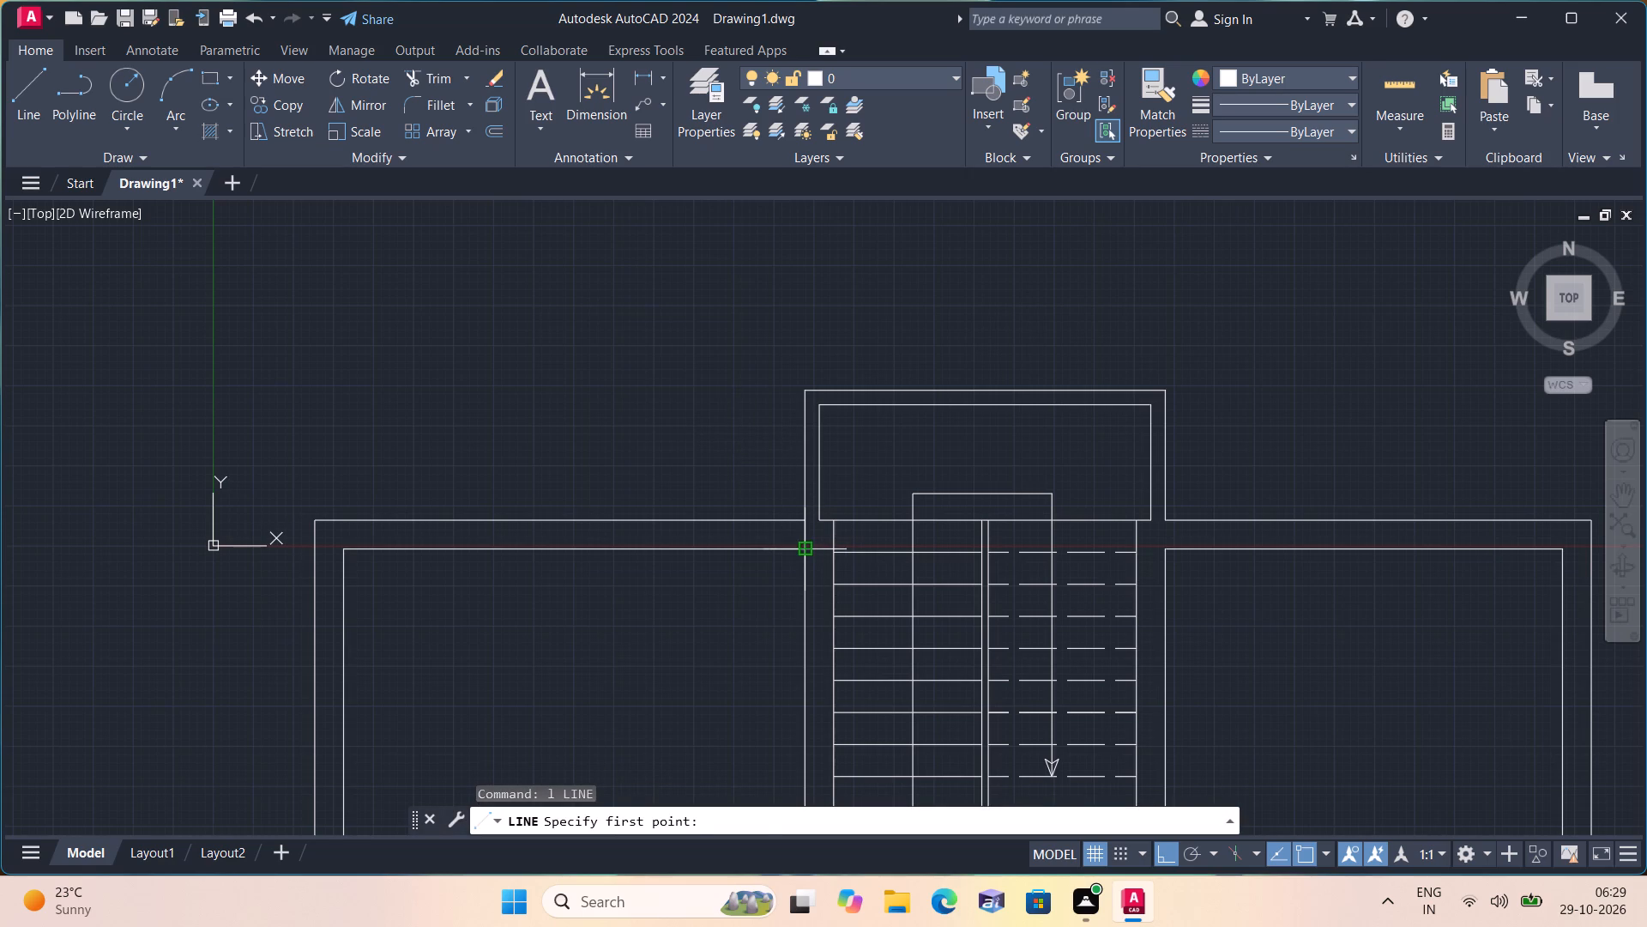
{"action": "left_click", "coordinate": [809, 550]}
{"action": "key", "text": "3"}
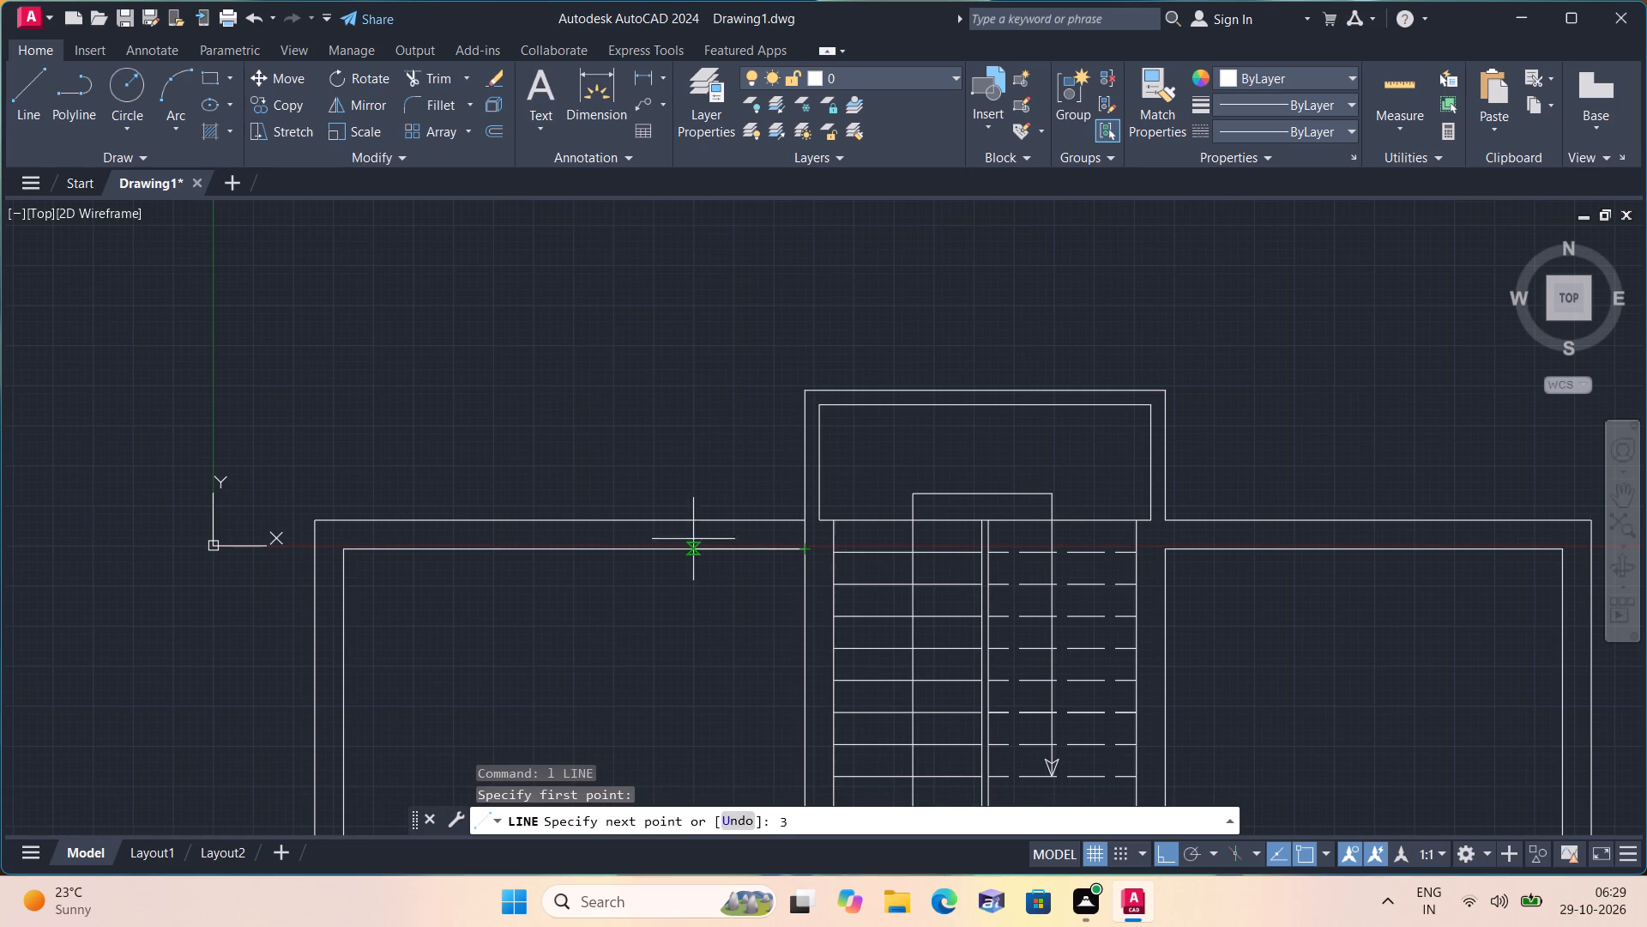
{"action": "type", "text": "'"}
{"action": "key", "text": "space"}
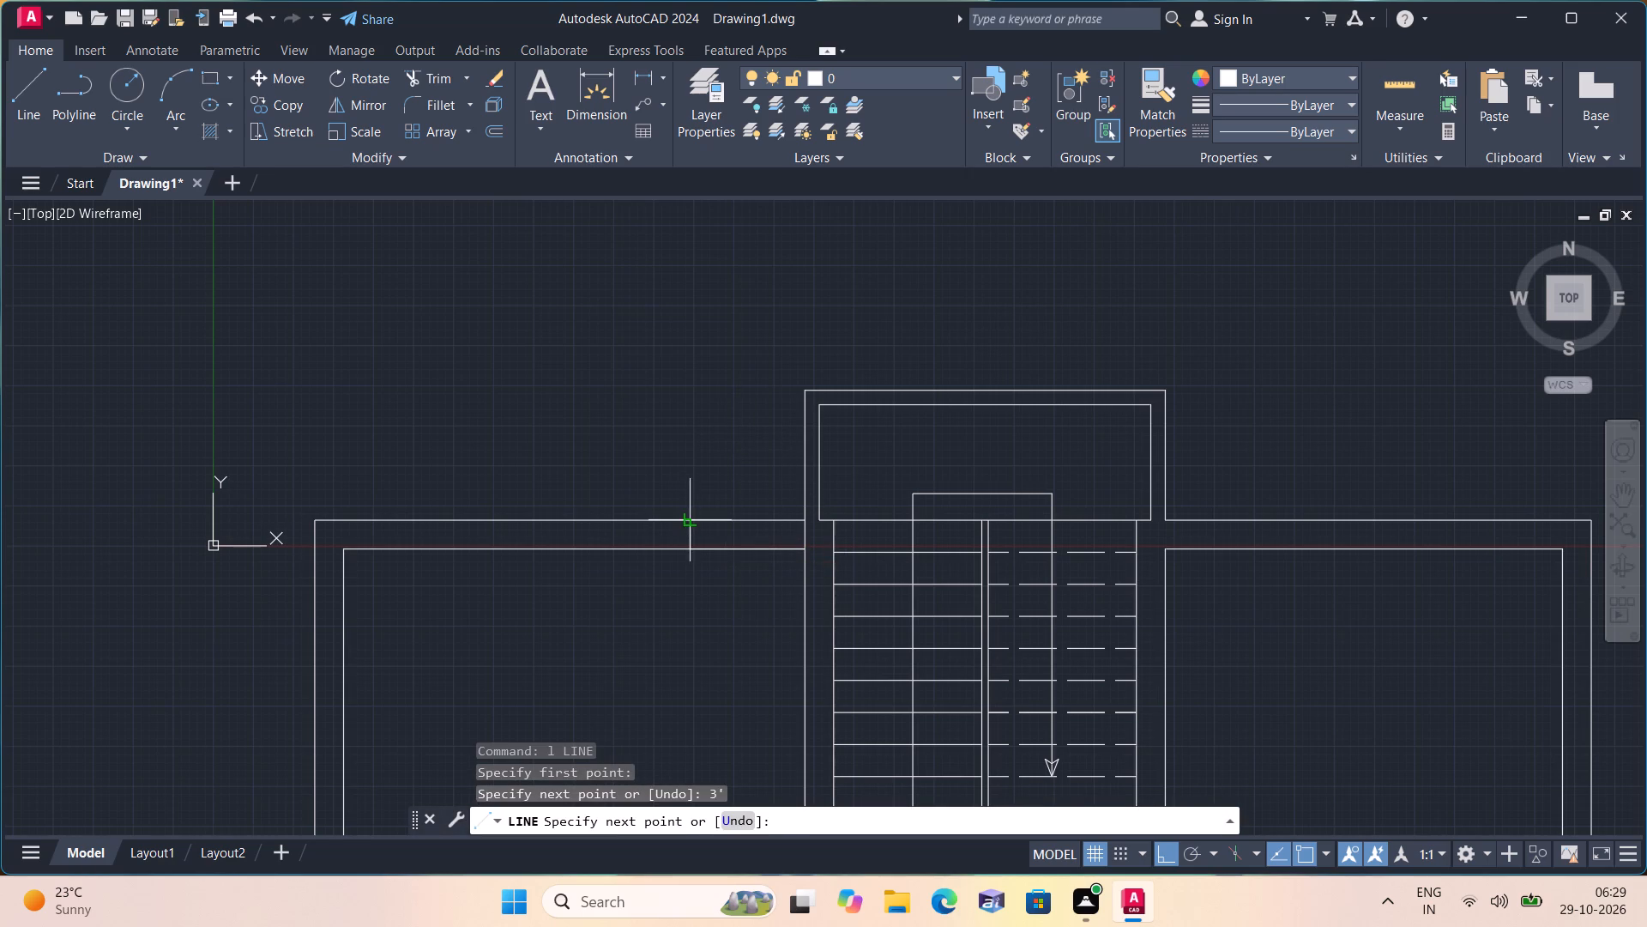
{"action": "left_click", "coordinate": [690, 518]}
{"action": "key", "text": "space"}
Trim the inner line of the upper-left room's top wall between the new jamb and the stair wall.
{"action": "key", "text": "t"}
{"action": "key", "text": "r"}
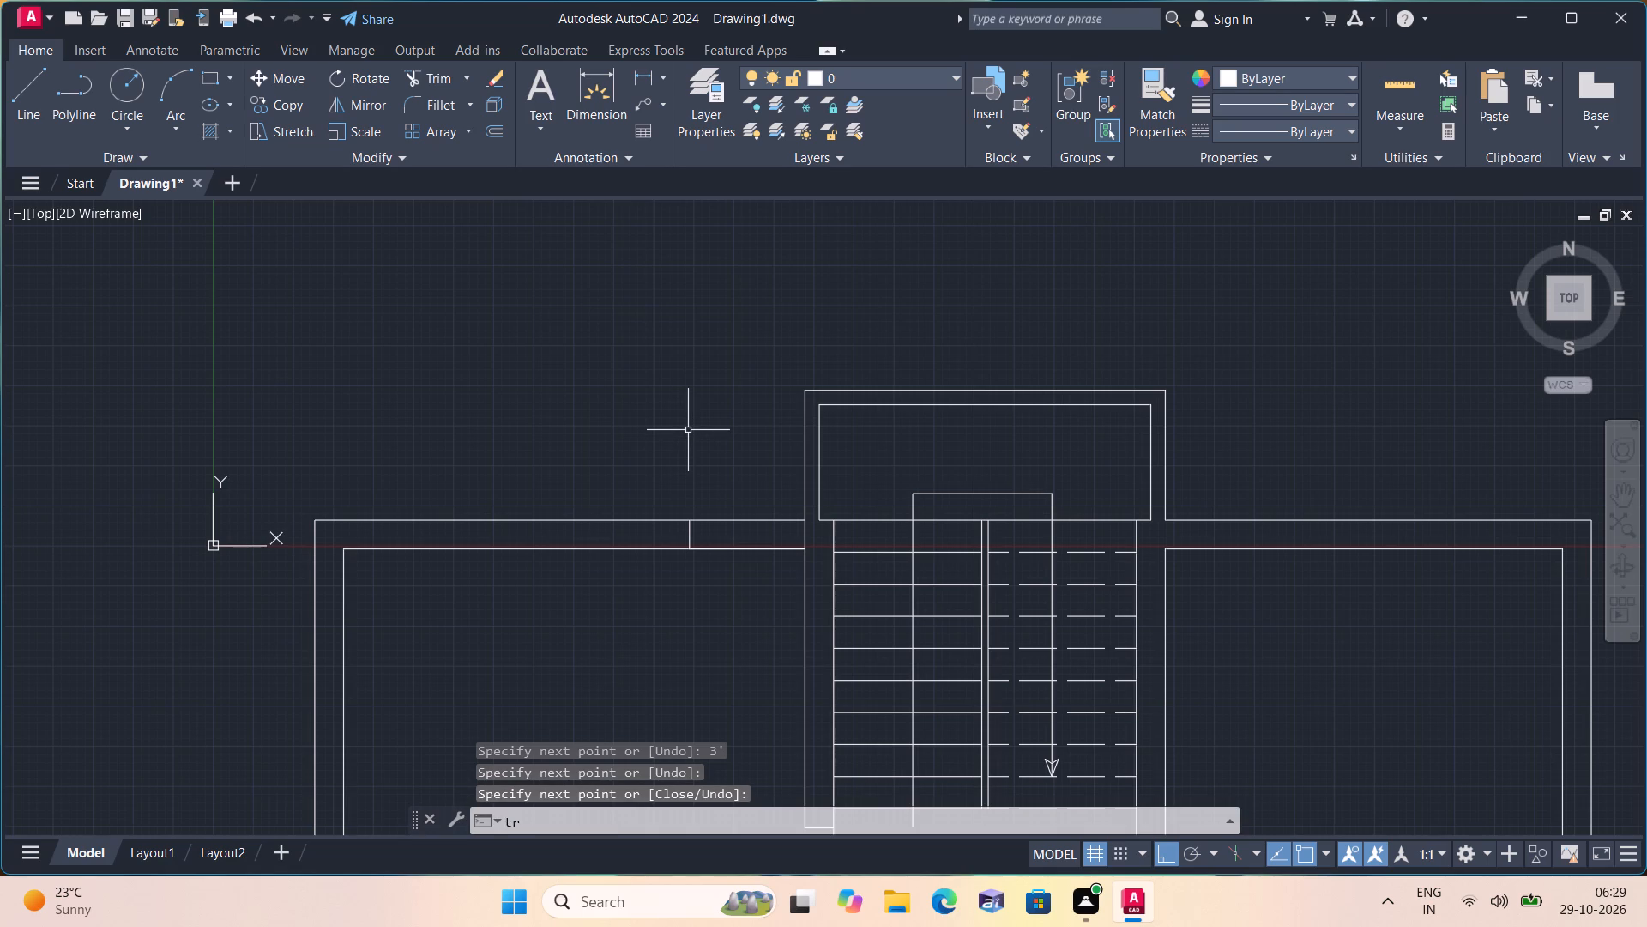
{"action": "type", "text": "im"}
{"action": "key", "text": "space"}
{"action": "left_click", "coordinate": [770, 548]}
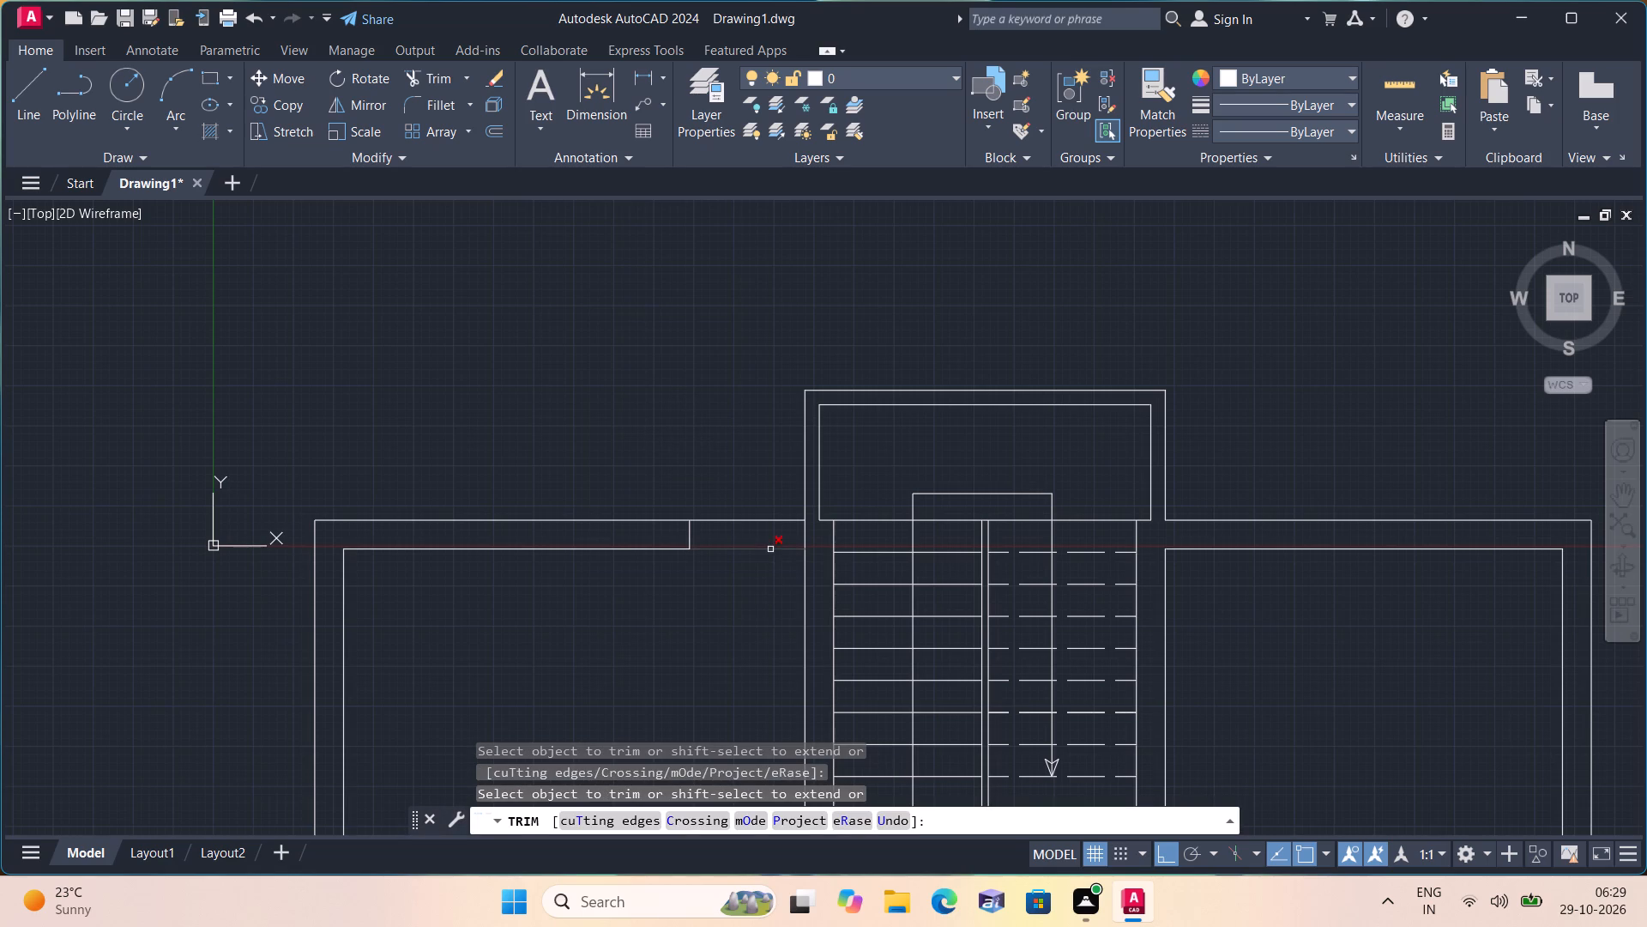
{"action": "left_click_drag", "start_coordinate": [762, 546], "coordinate": [762, 567]}
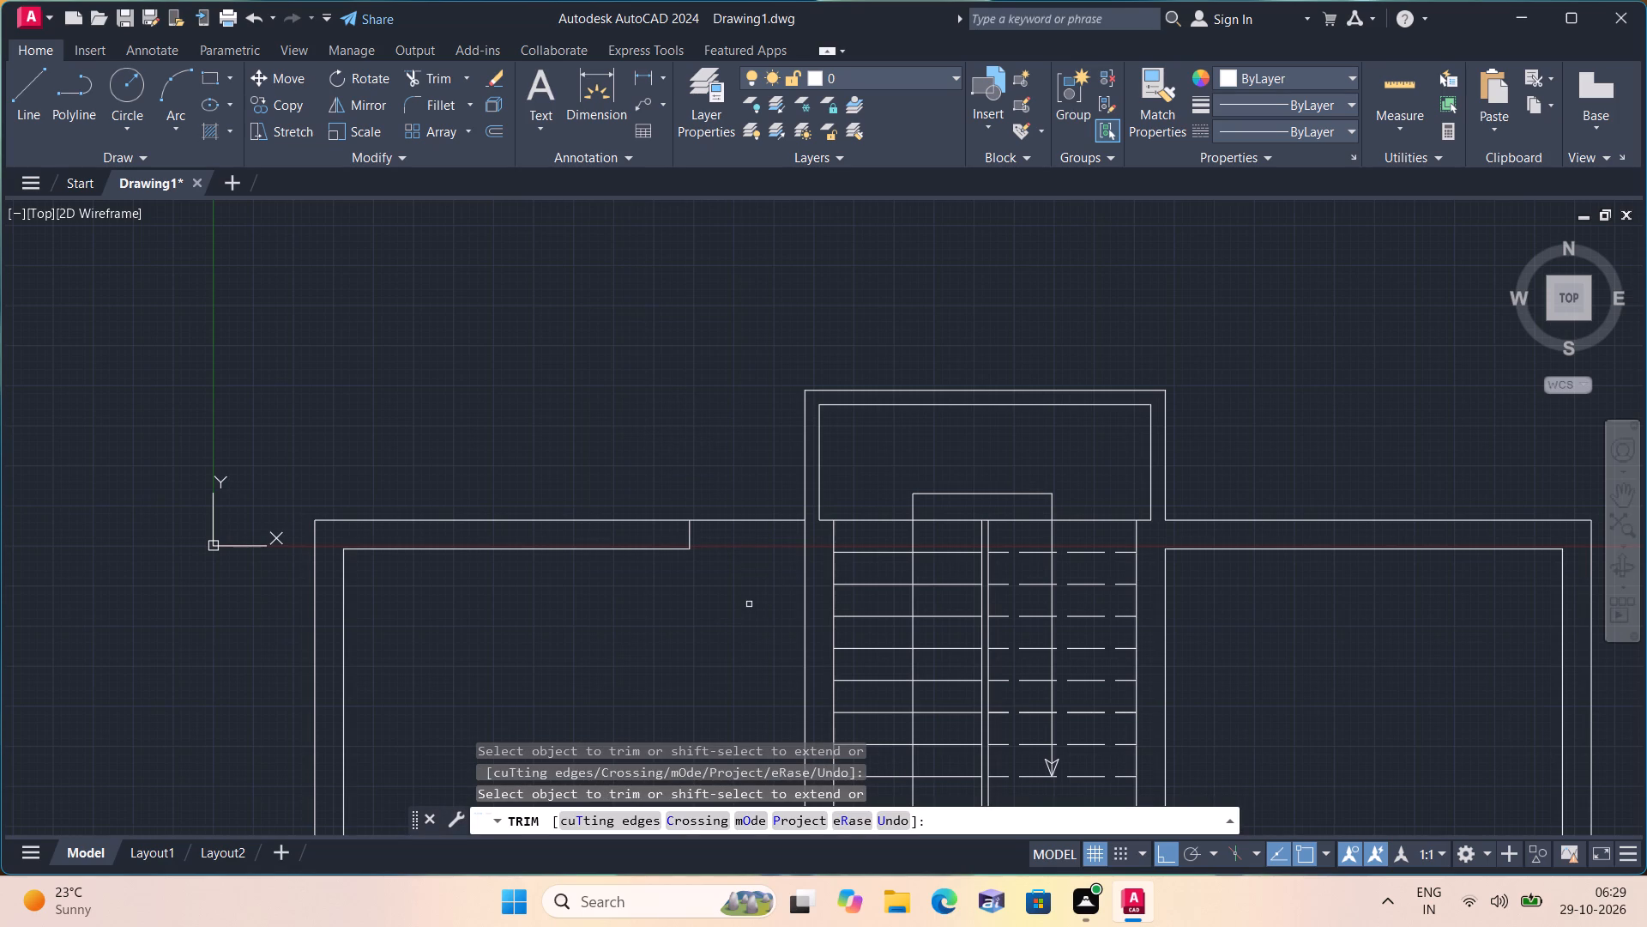
{"action": "key", "text": "space"}
Offset the right wall's inner line 7' inward in the first two small rooms below the large right-hand room.
{"action": "scroll", "coordinate": [747, 618], "scroll_direction": "down", "scroll_amount": 1}
{"action": "middle_click_drag", "start_coordinate": [745, 617], "coordinate": [727, 545]}
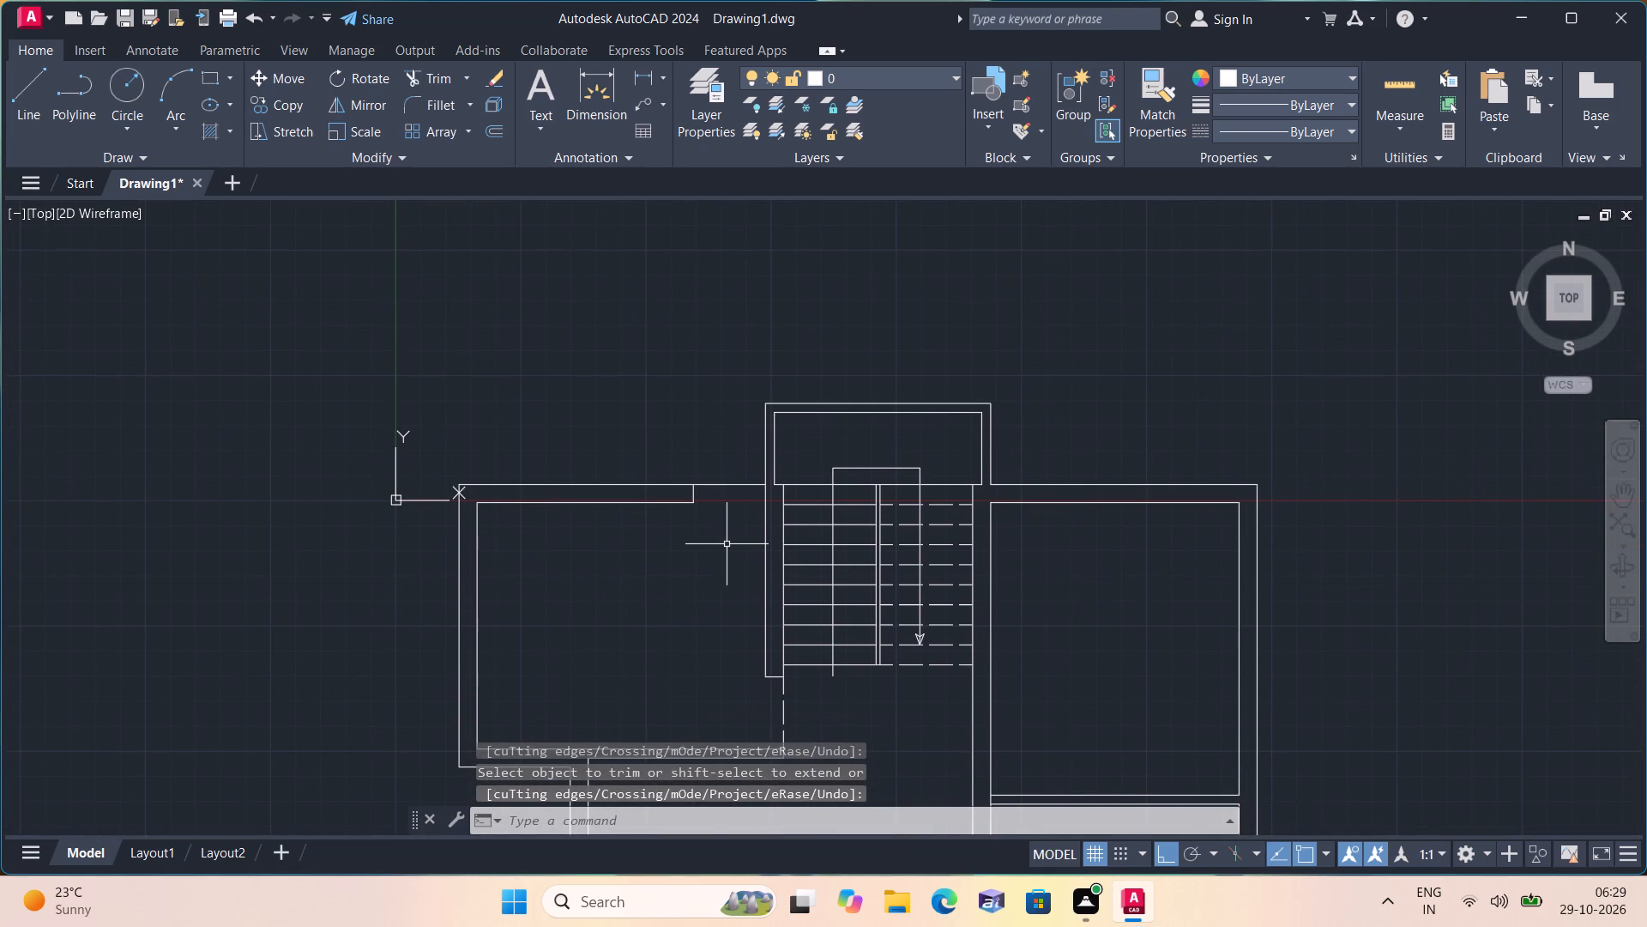
{"action": "middle_click_drag", "start_coordinate": [753, 630], "coordinate": [533, 585]}
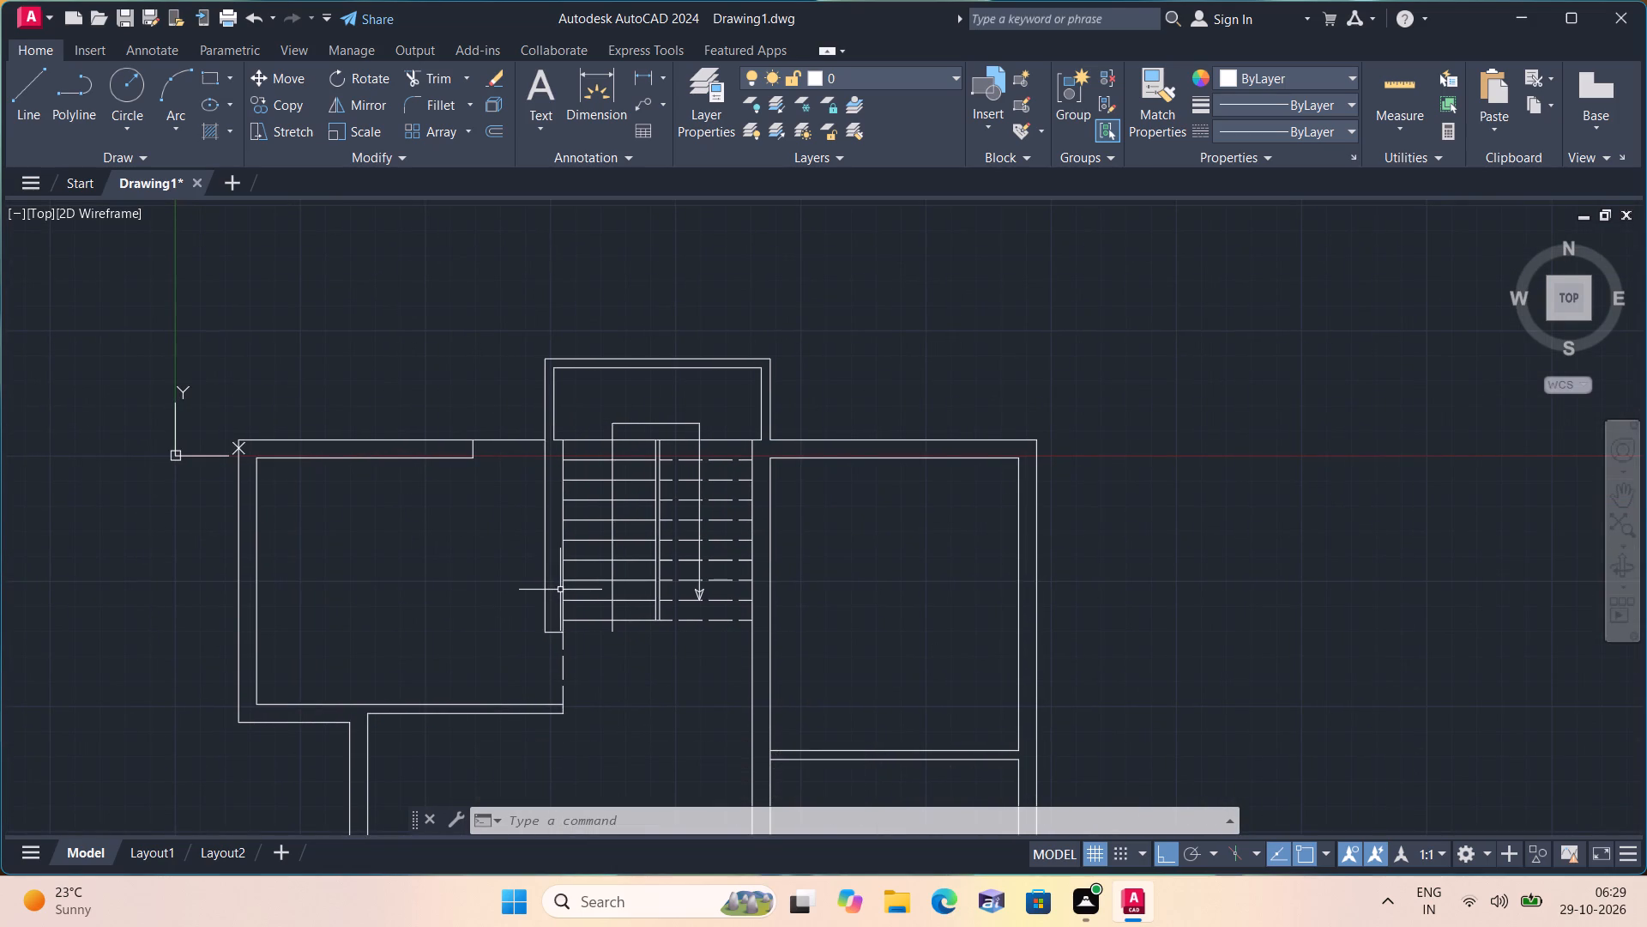
{"action": "middle_click_drag", "start_coordinate": [755, 607], "coordinate": [510, 586]}
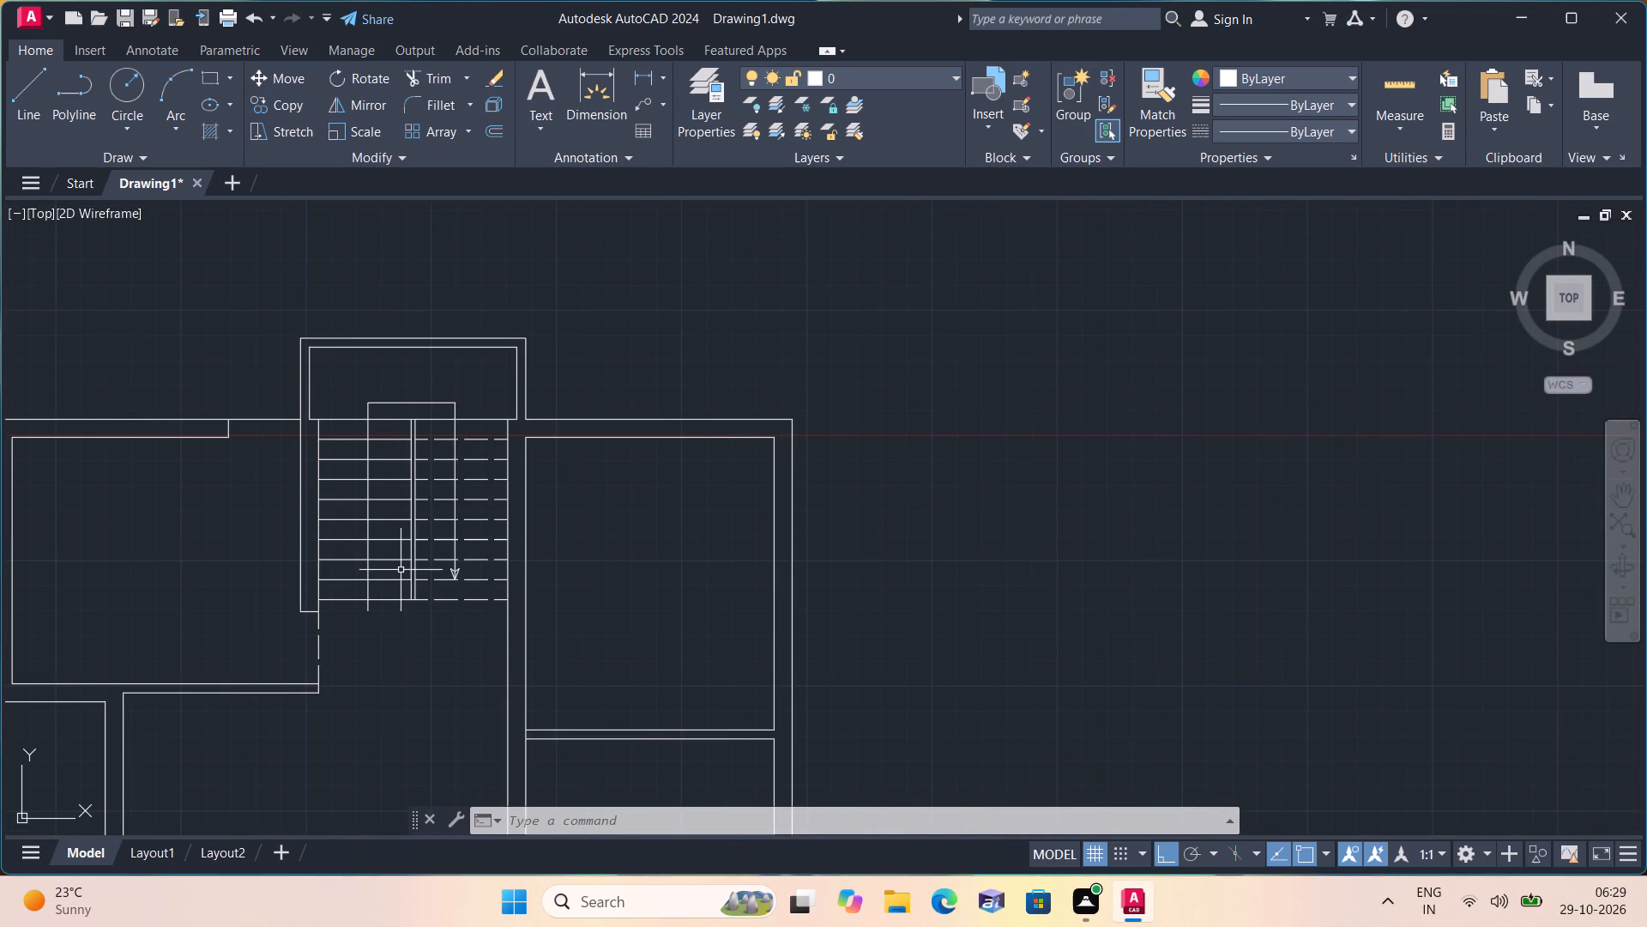
{"action": "scroll", "coordinate": [486, 651], "scroll_direction": "down", "scroll_amount": 1}
{"action": "middle_click_drag", "start_coordinate": [483, 645], "coordinate": [528, 496]}
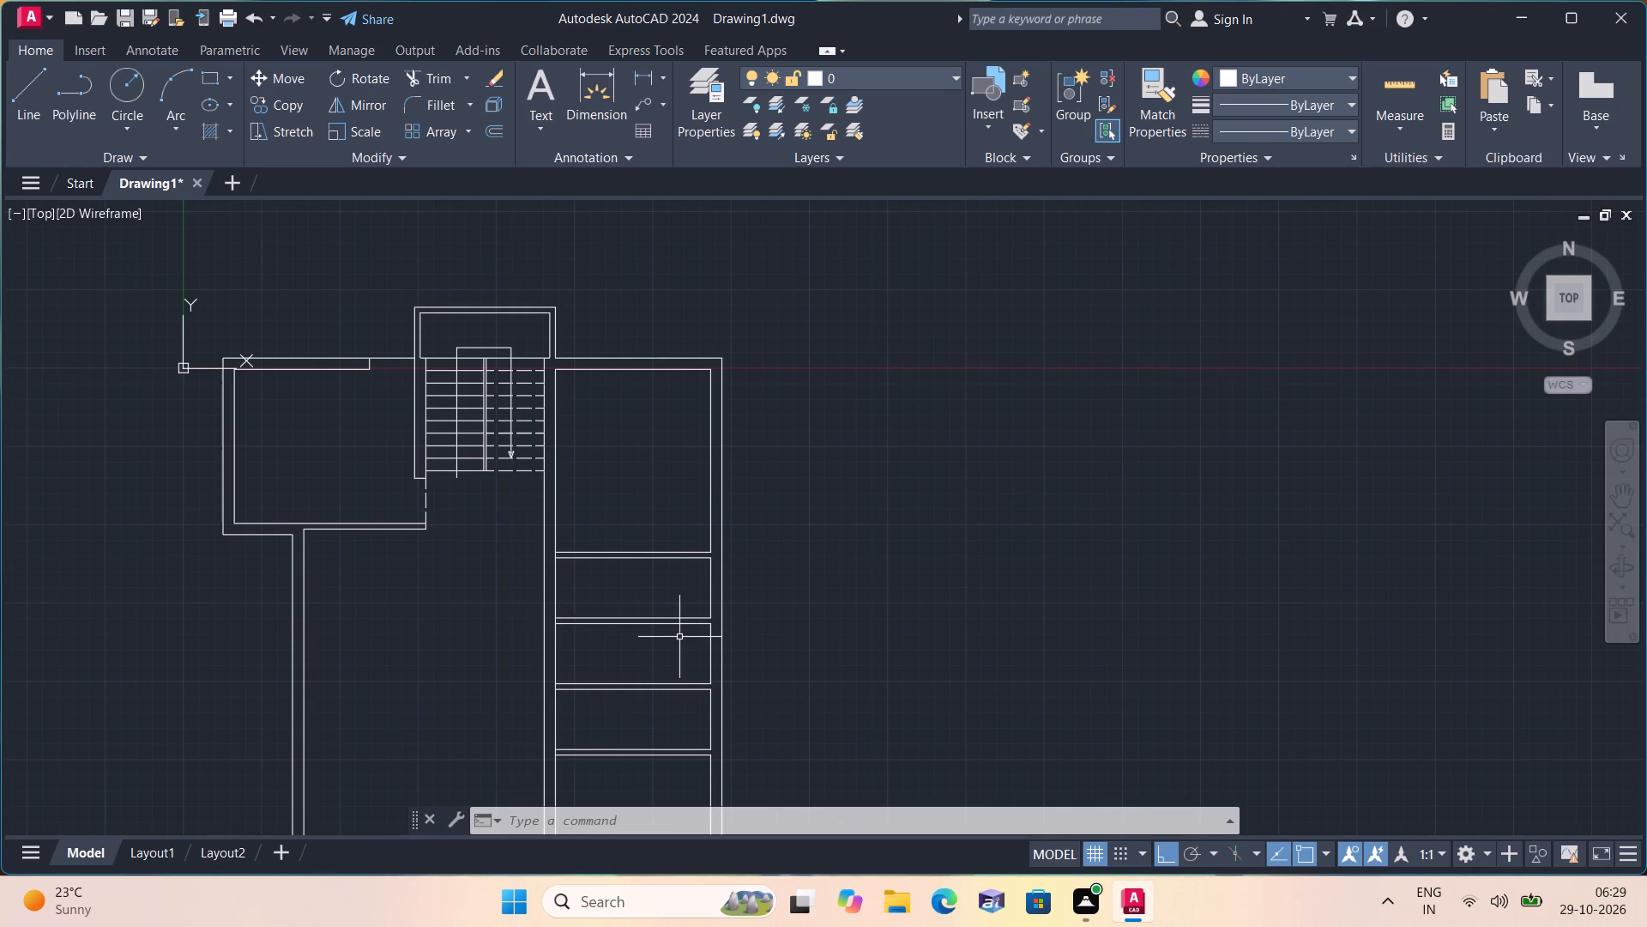
{"action": "key", "text": "o"}
{"action": "type", "text": "ff"}
{"action": "key", "text": "space"}
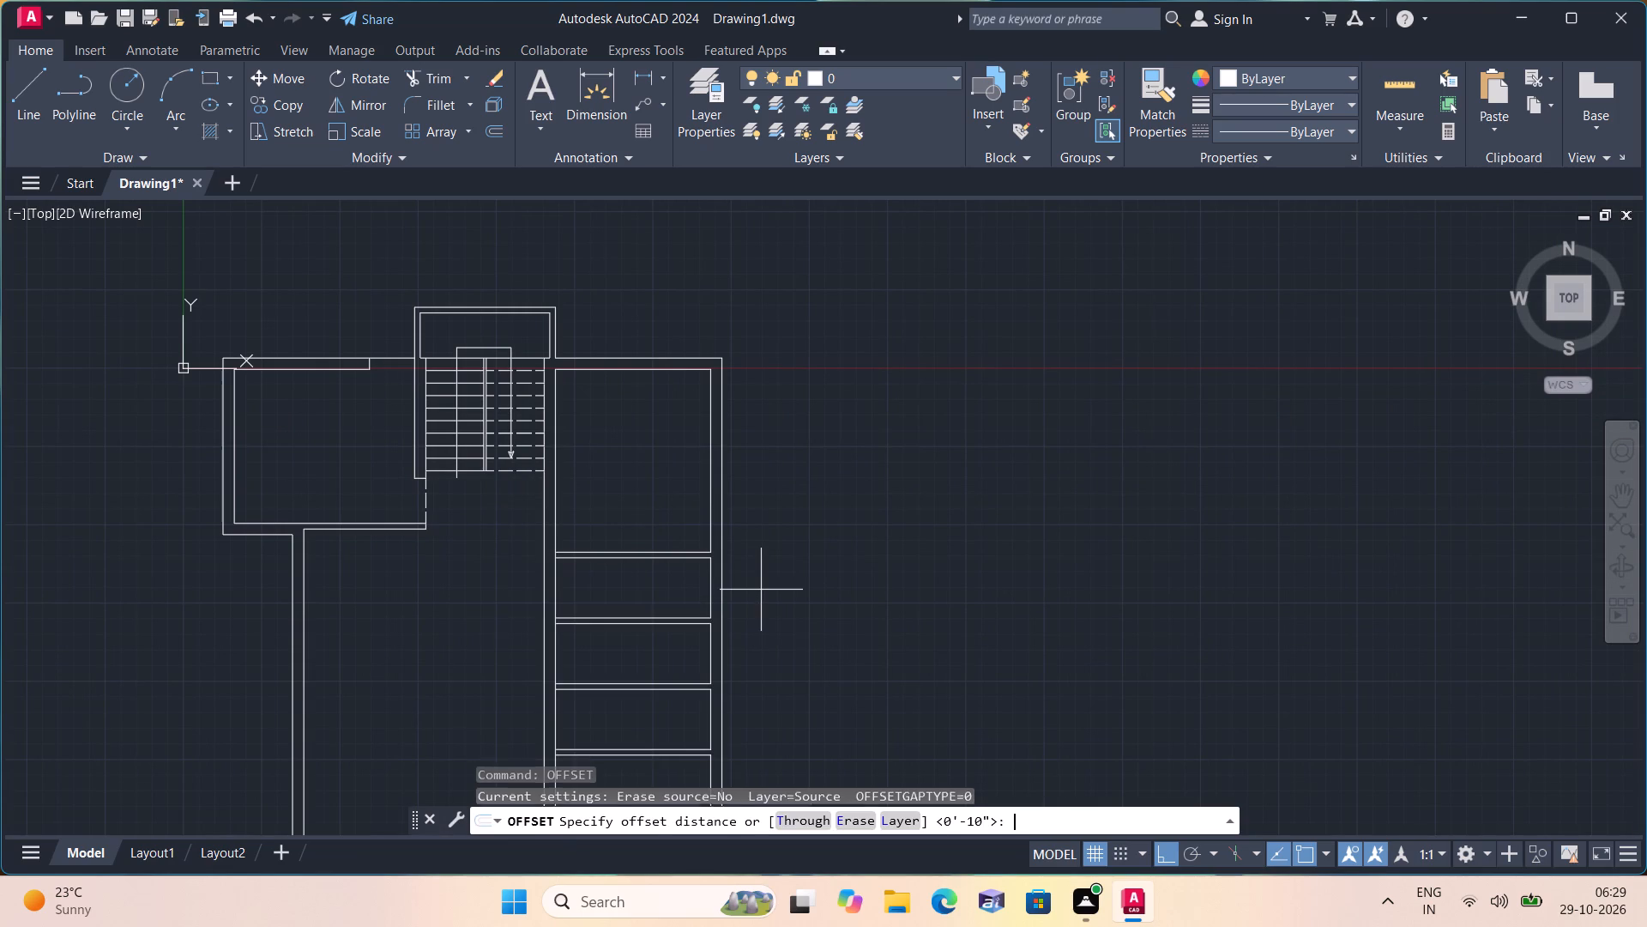
{"action": "type", "text": "7'"}
{"action": "key", "text": "space"}
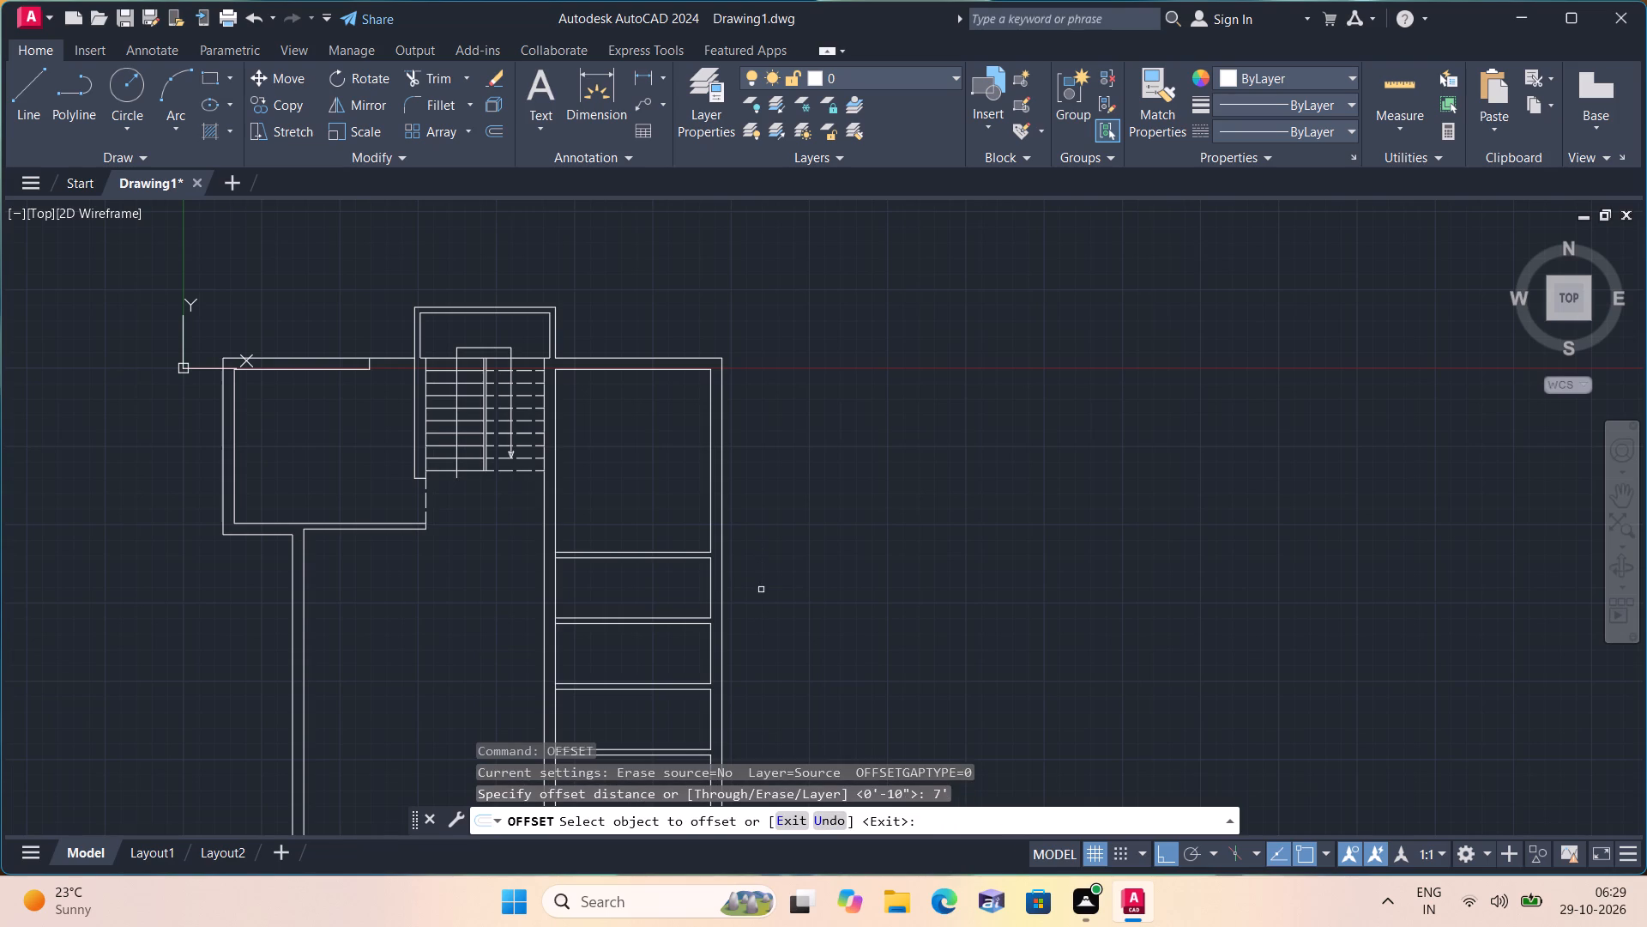
{"action": "left_click", "coordinate": [709, 578]}
{"action": "left_click", "coordinate": [637, 604]}
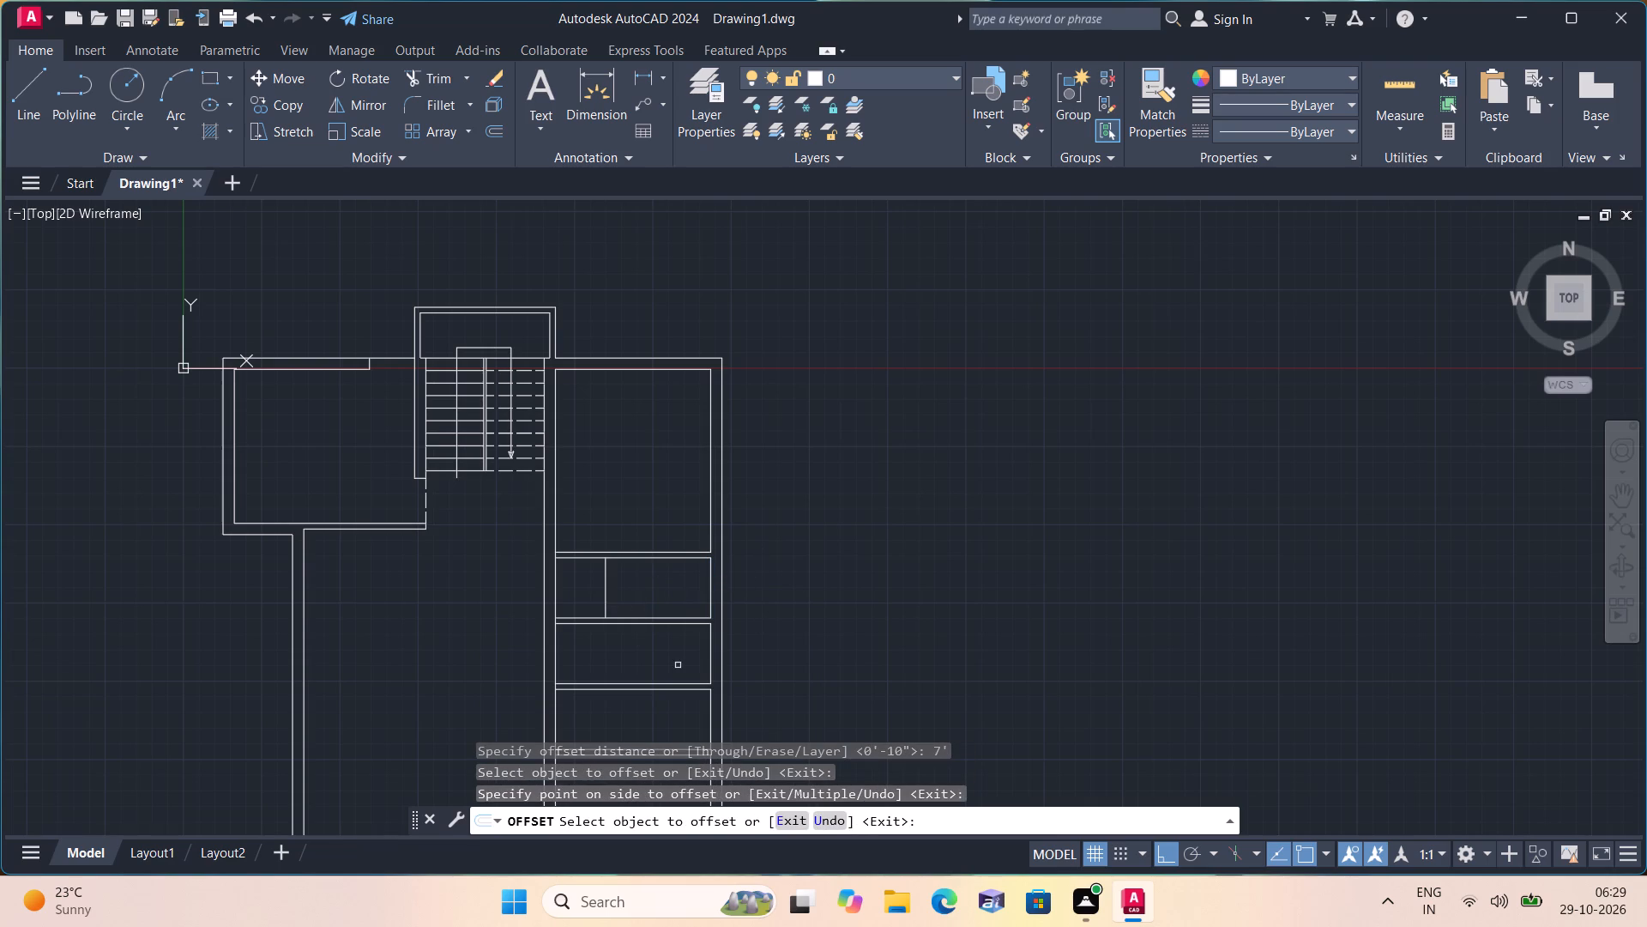
{"action": "left_click", "coordinate": [712, 661]}
{"action": "left_click", "coordinate": [655, 654]}
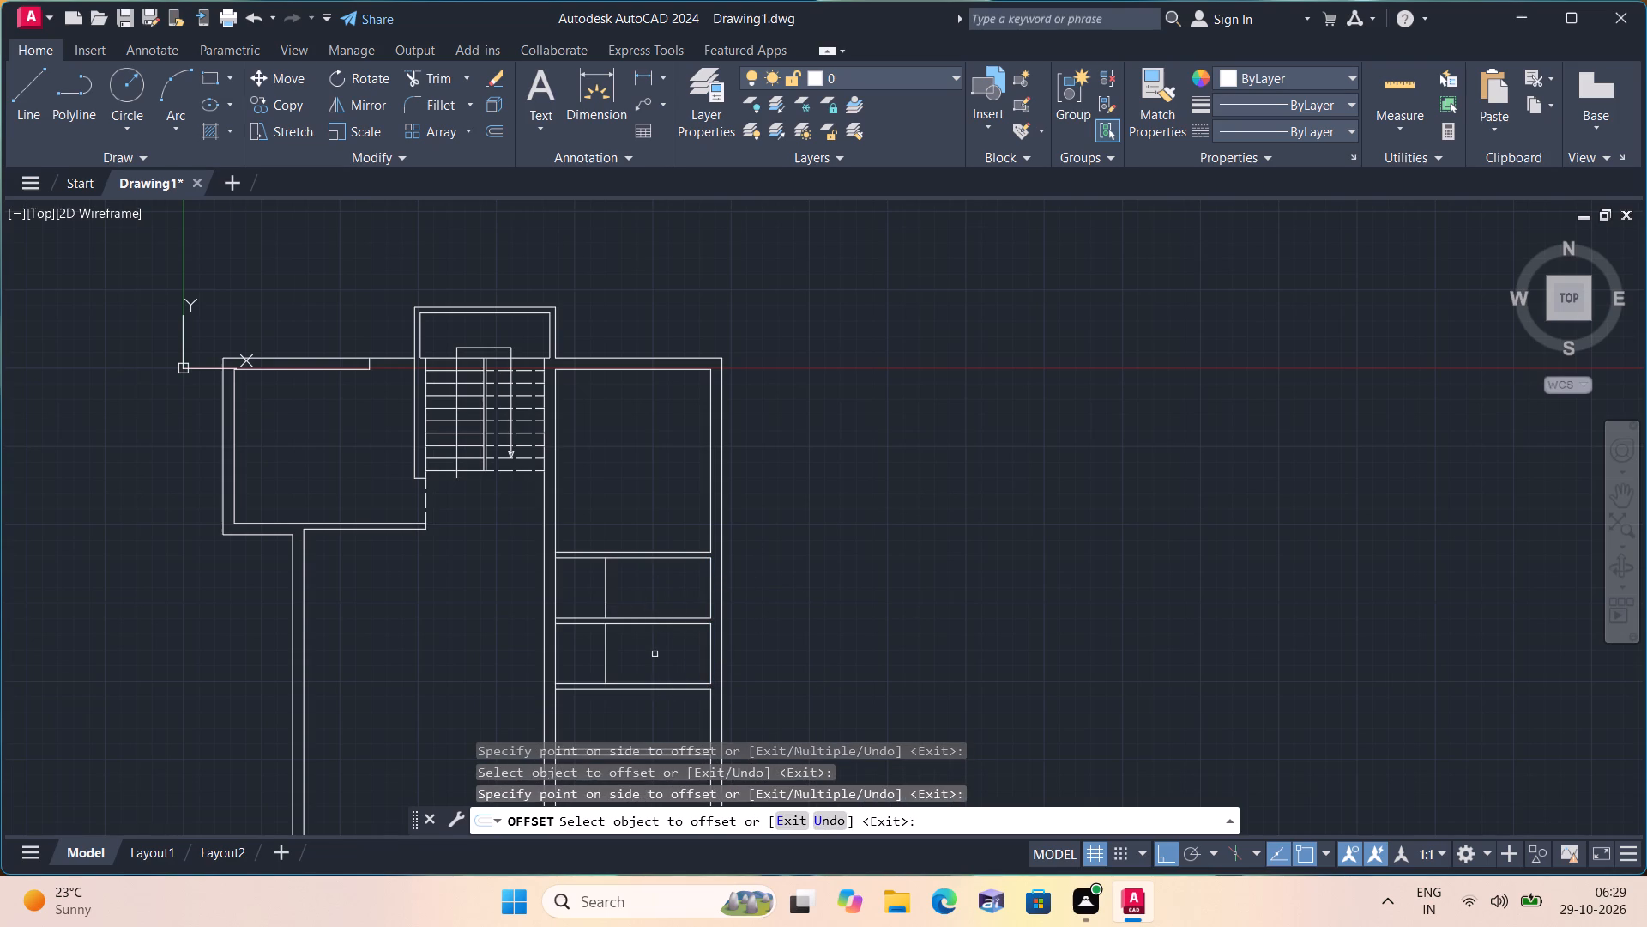
{"action": "key", "text": "space"}
Offset both new partition lines 4.5" to the left to form double-line walls in the two small rooms.
{"action": "key", "text": "space"}
{"action": "type", "text": "4.5\""}
{"action": "key", "text": "space"}
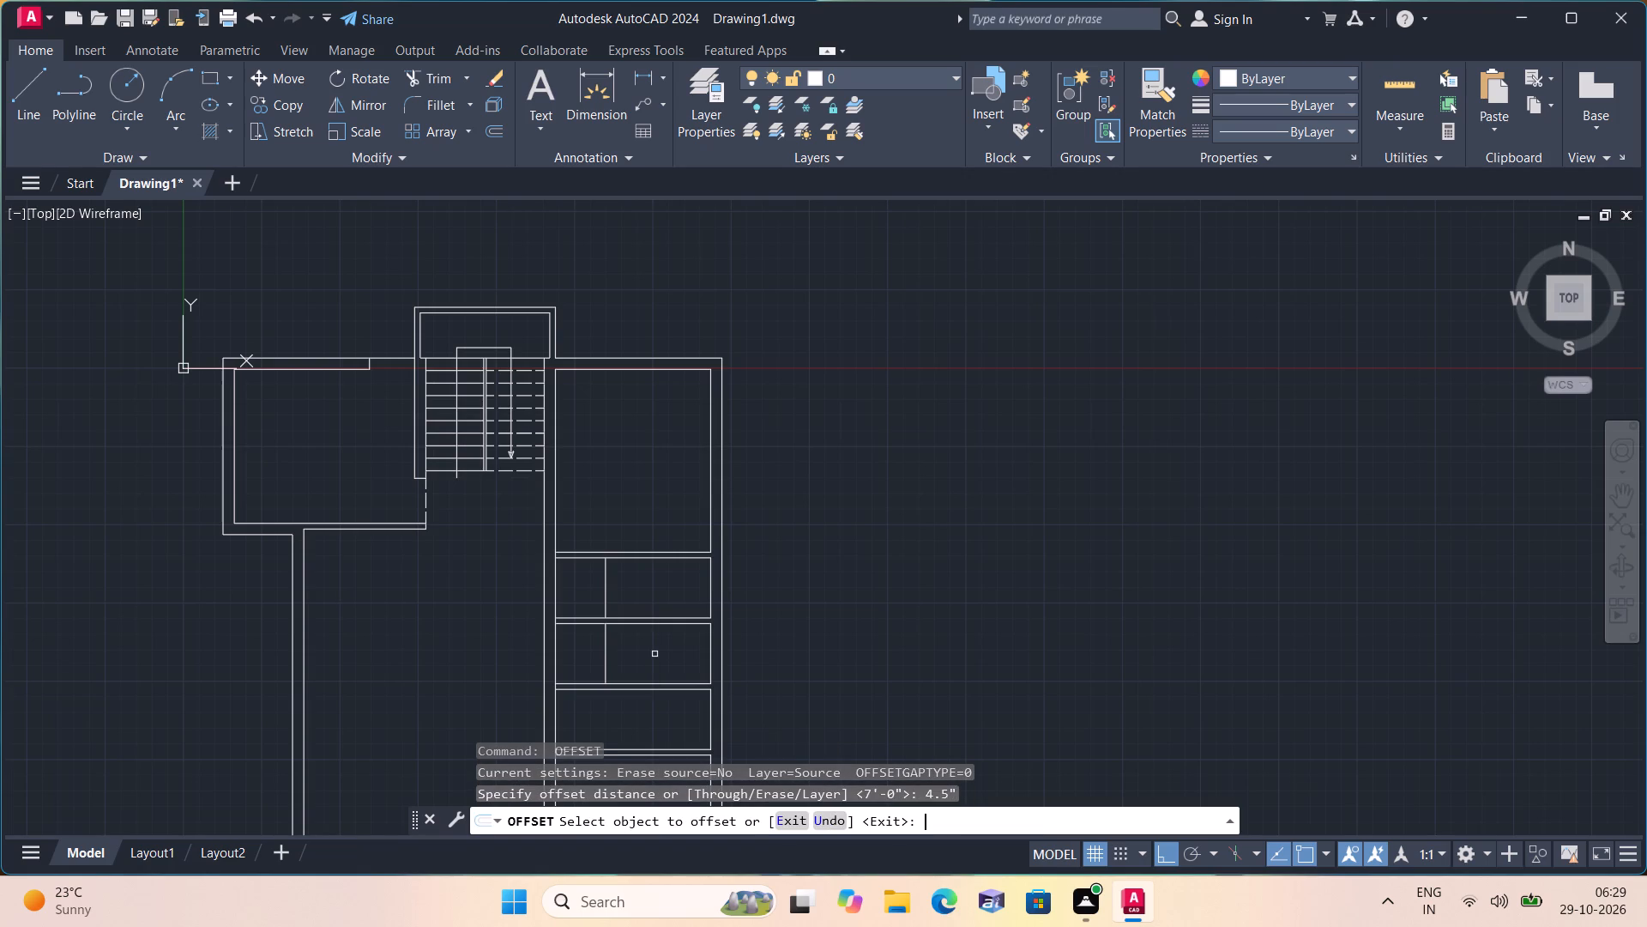
{"action": "left_click", "coordinate": [604, 644]}
{"action": "left_click", "coordinate": [585, 651]}
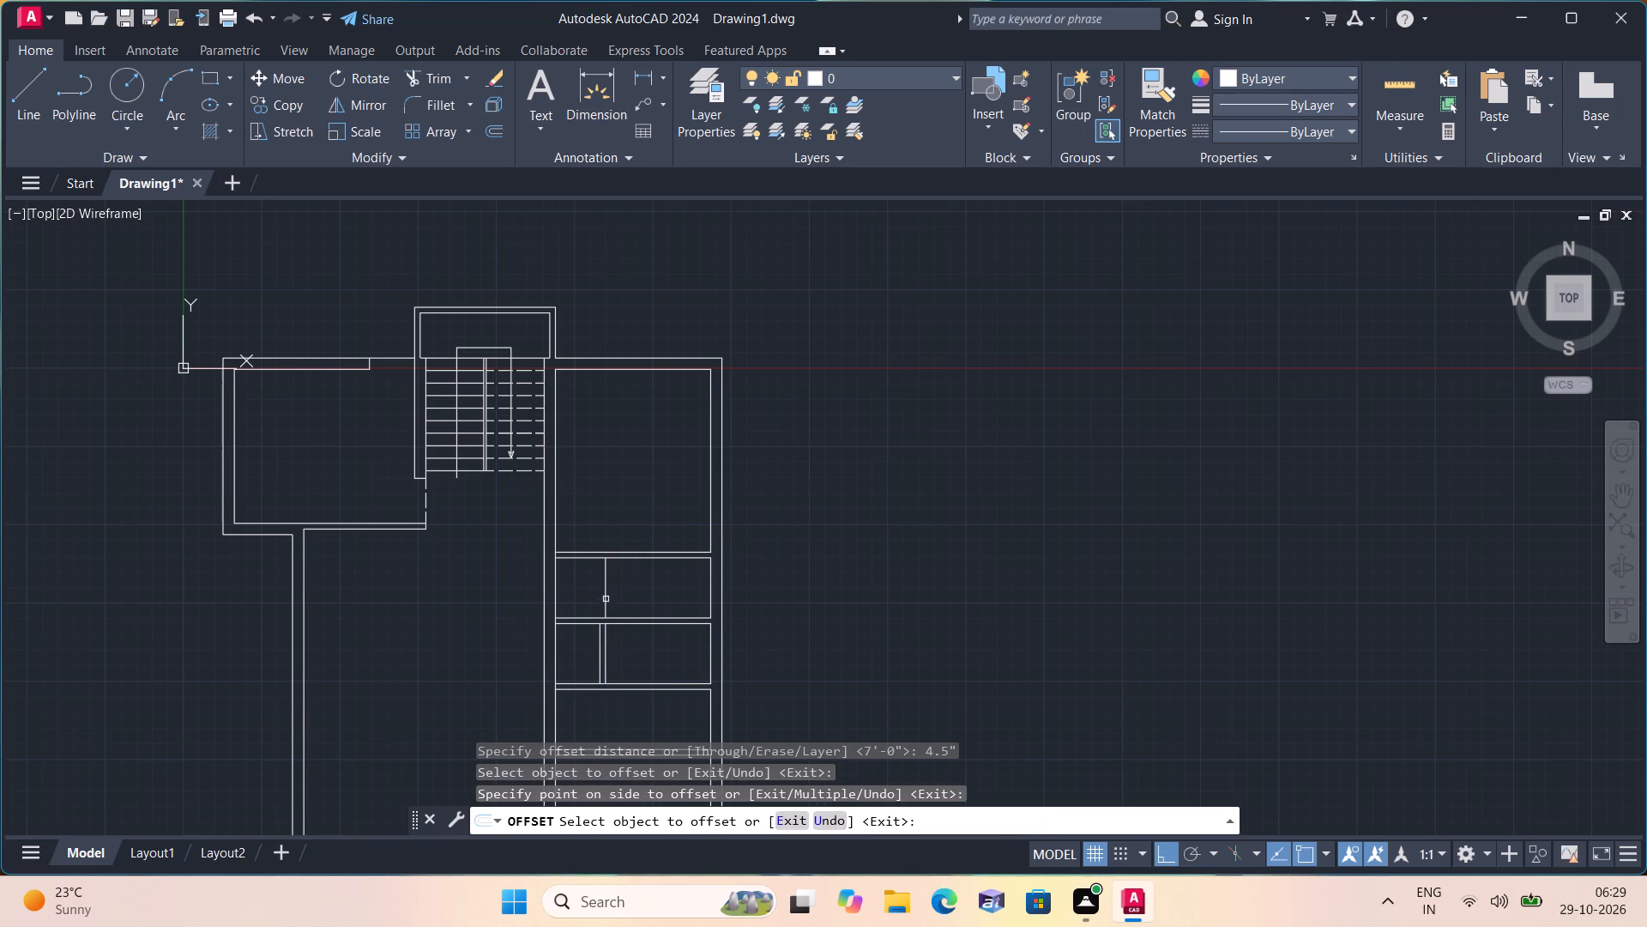
{"action": "left_click", "coordinate": [606, 598]}
{"action": "left_click", "coordinate": [592, 576]}
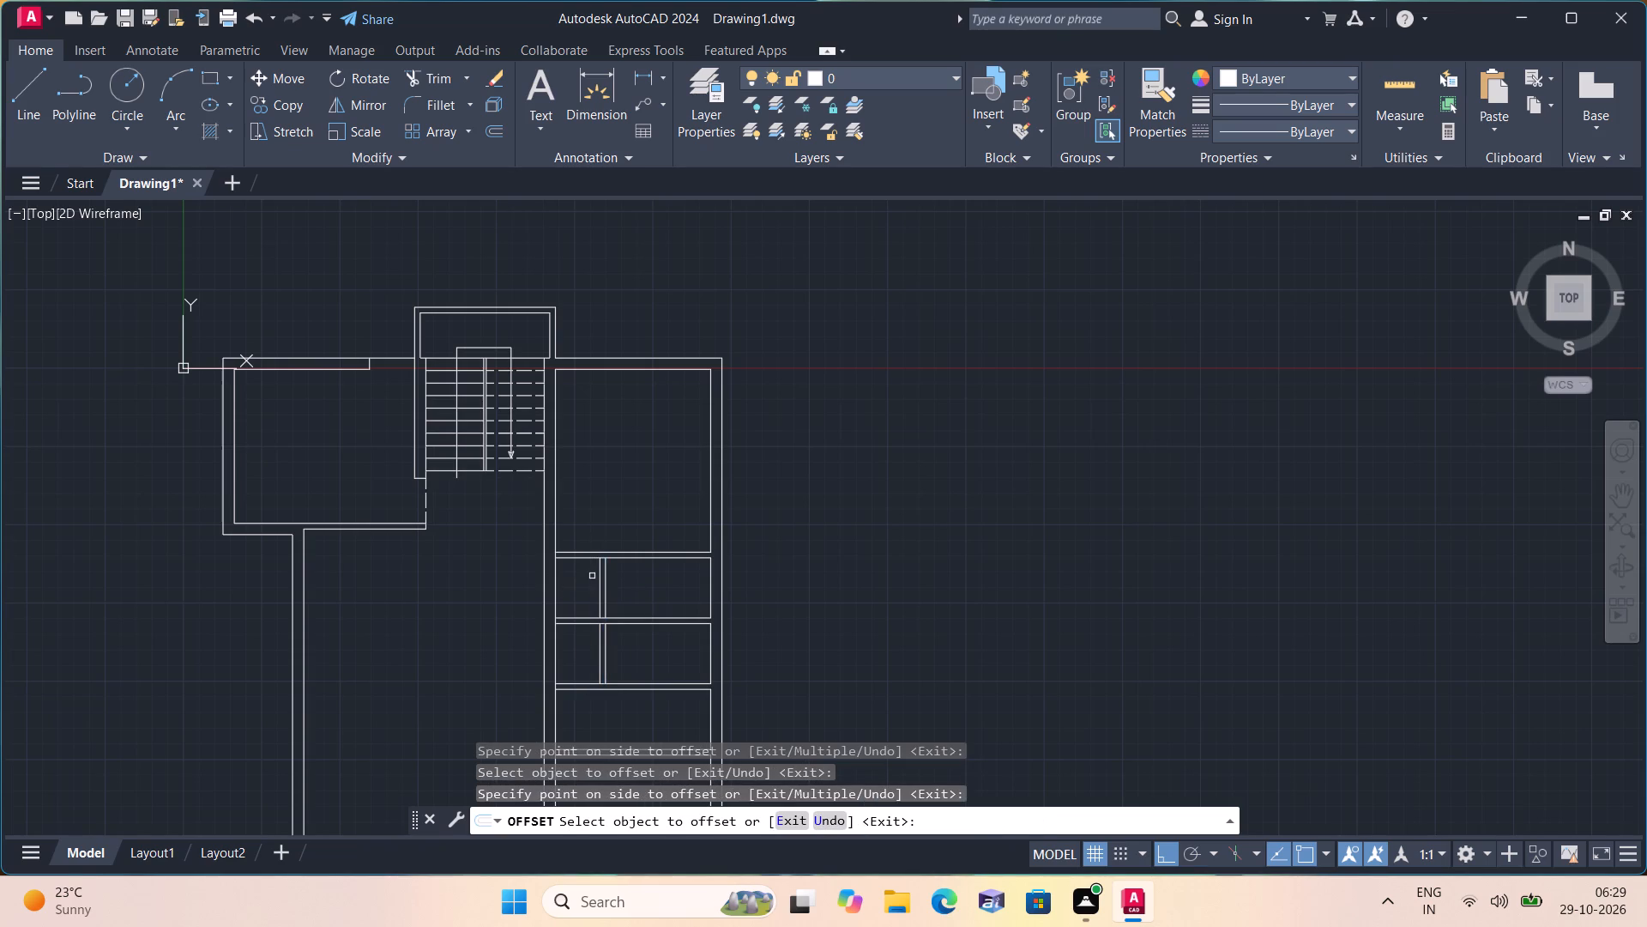
{"action": "key", "text": "space"}
Extend the partition line pairs in the two small rooms across the thickness of the horizontal walls above, between and below them.
{"action": "type", "text": "exte"}
{"action": "key", "text": "space"}
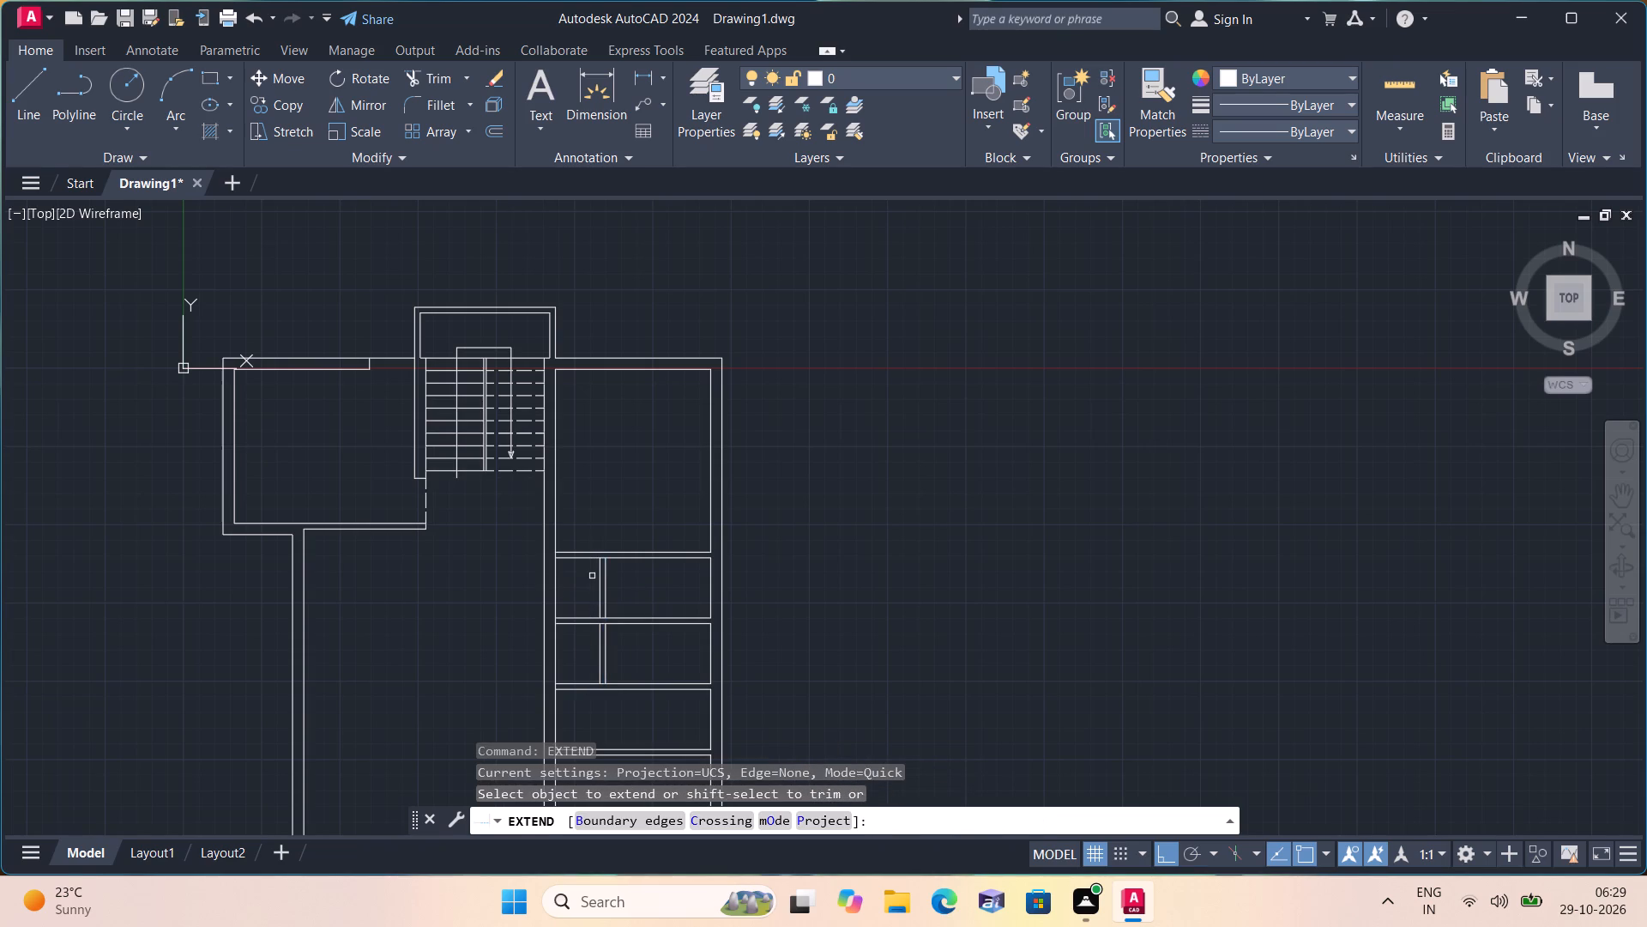
{"action": "left_click", "coordinate": [592, 576]}
{"action": "left_click", "coordinate": [651, 575]}
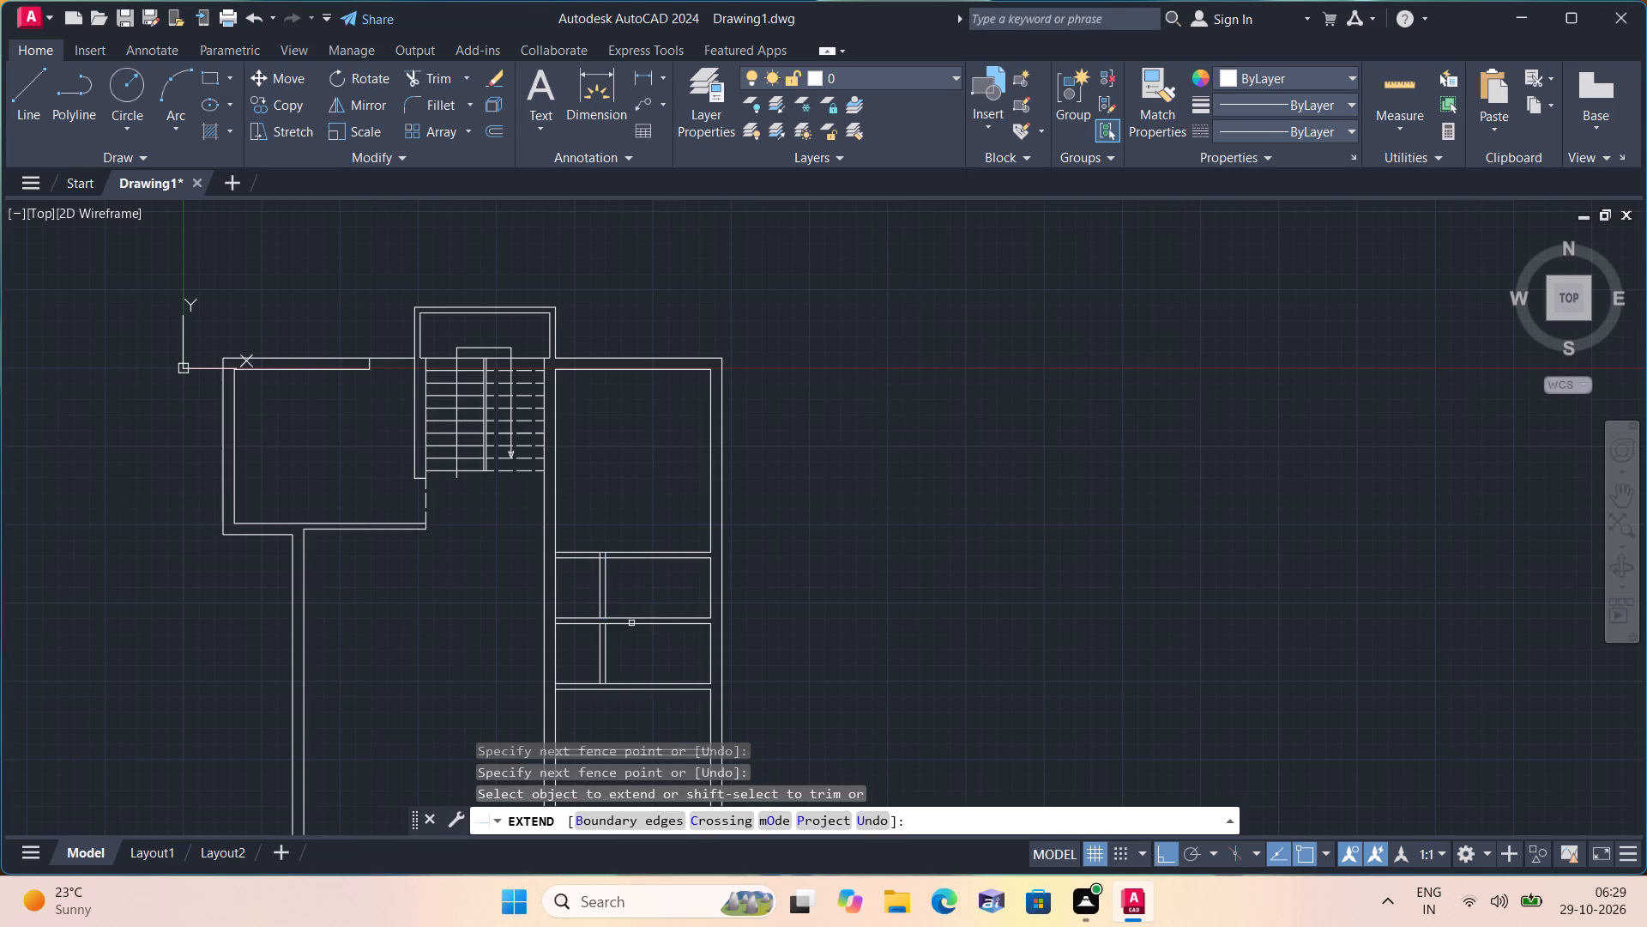
{"action": "left_click", "coordinate": [596, 608]}
{"action": "left_click", "coordinate": [620, 608]}
{"action": "left_click", "coordinate": [591, 665]}
{"action": "left_click", "coordinate": [629, 671]}
{"action": "key", "text": "space"}
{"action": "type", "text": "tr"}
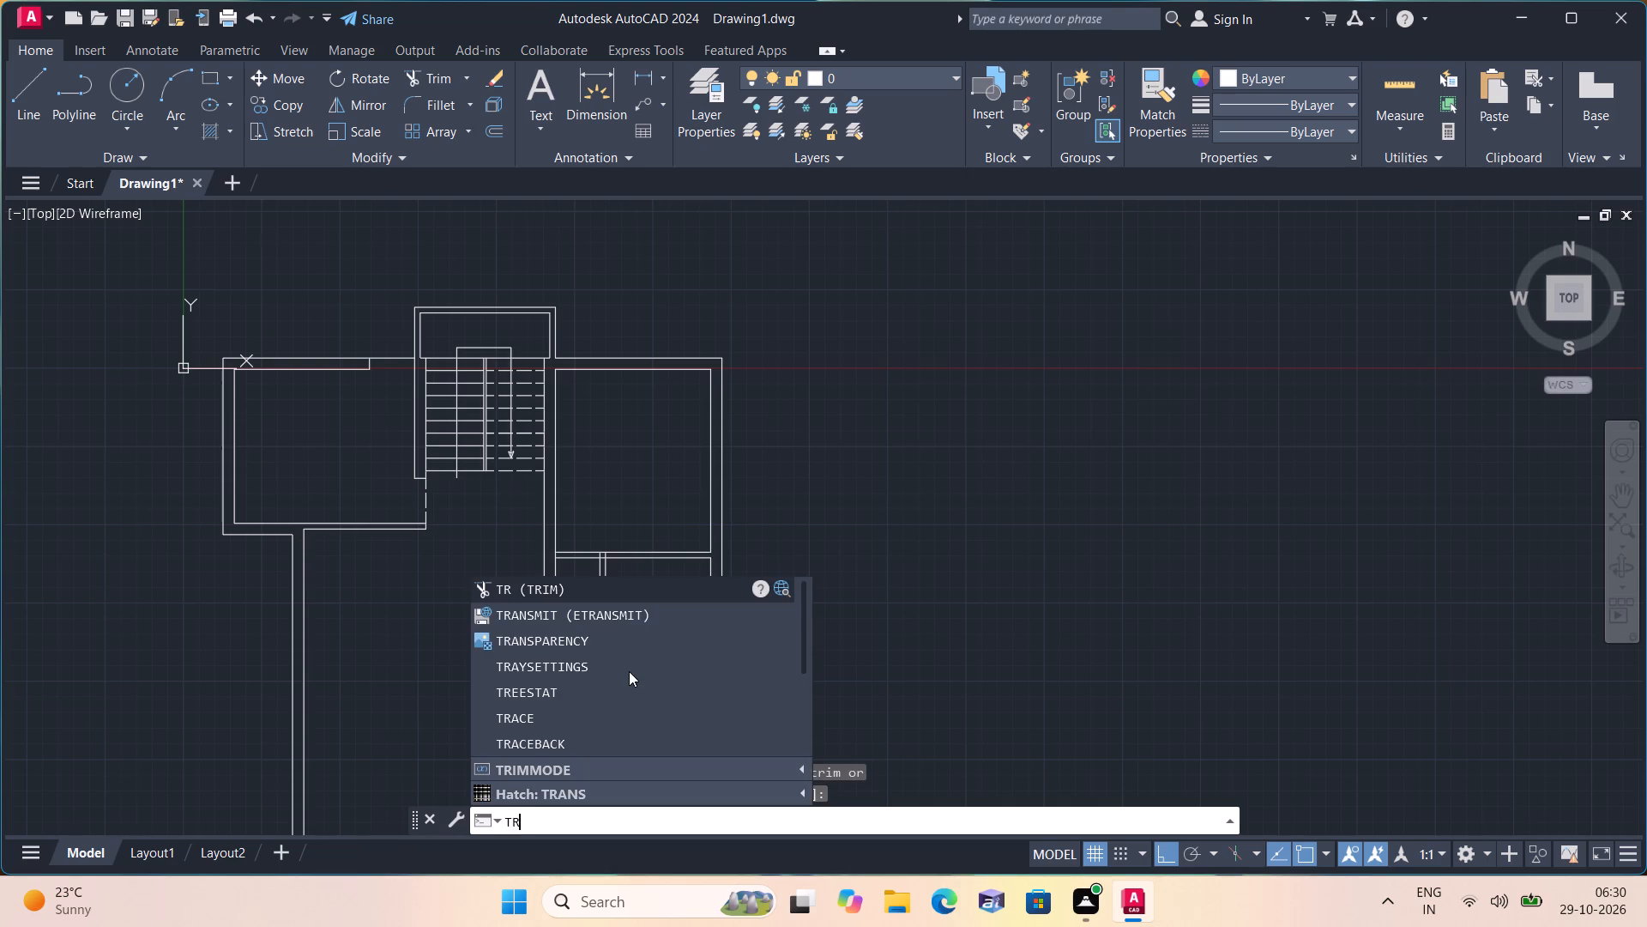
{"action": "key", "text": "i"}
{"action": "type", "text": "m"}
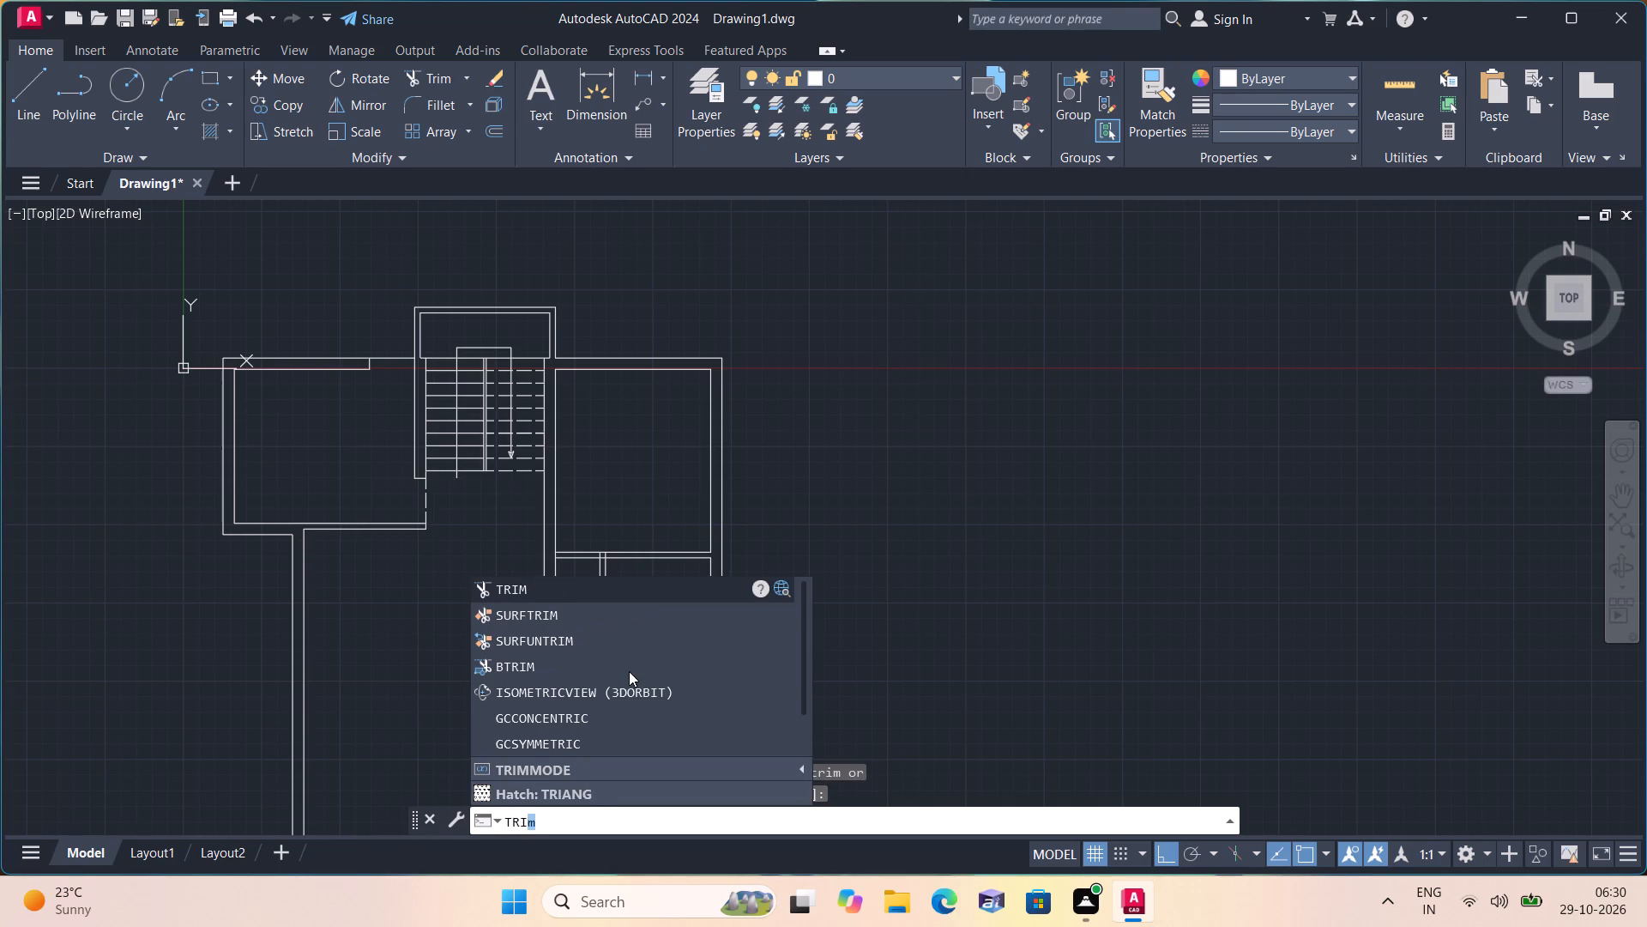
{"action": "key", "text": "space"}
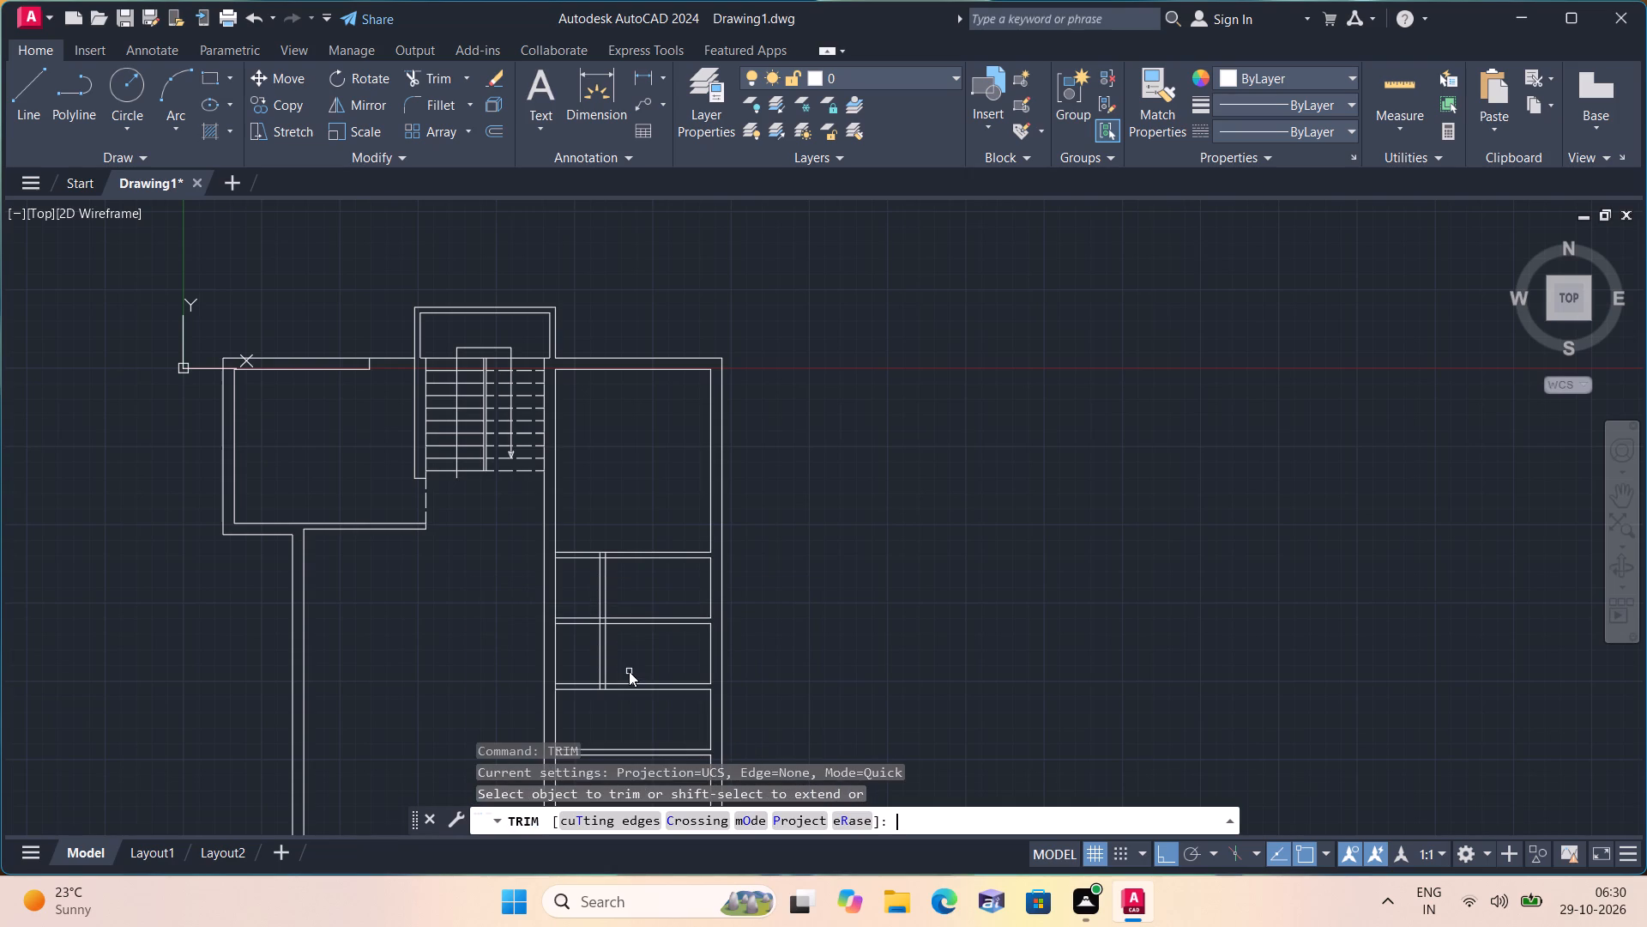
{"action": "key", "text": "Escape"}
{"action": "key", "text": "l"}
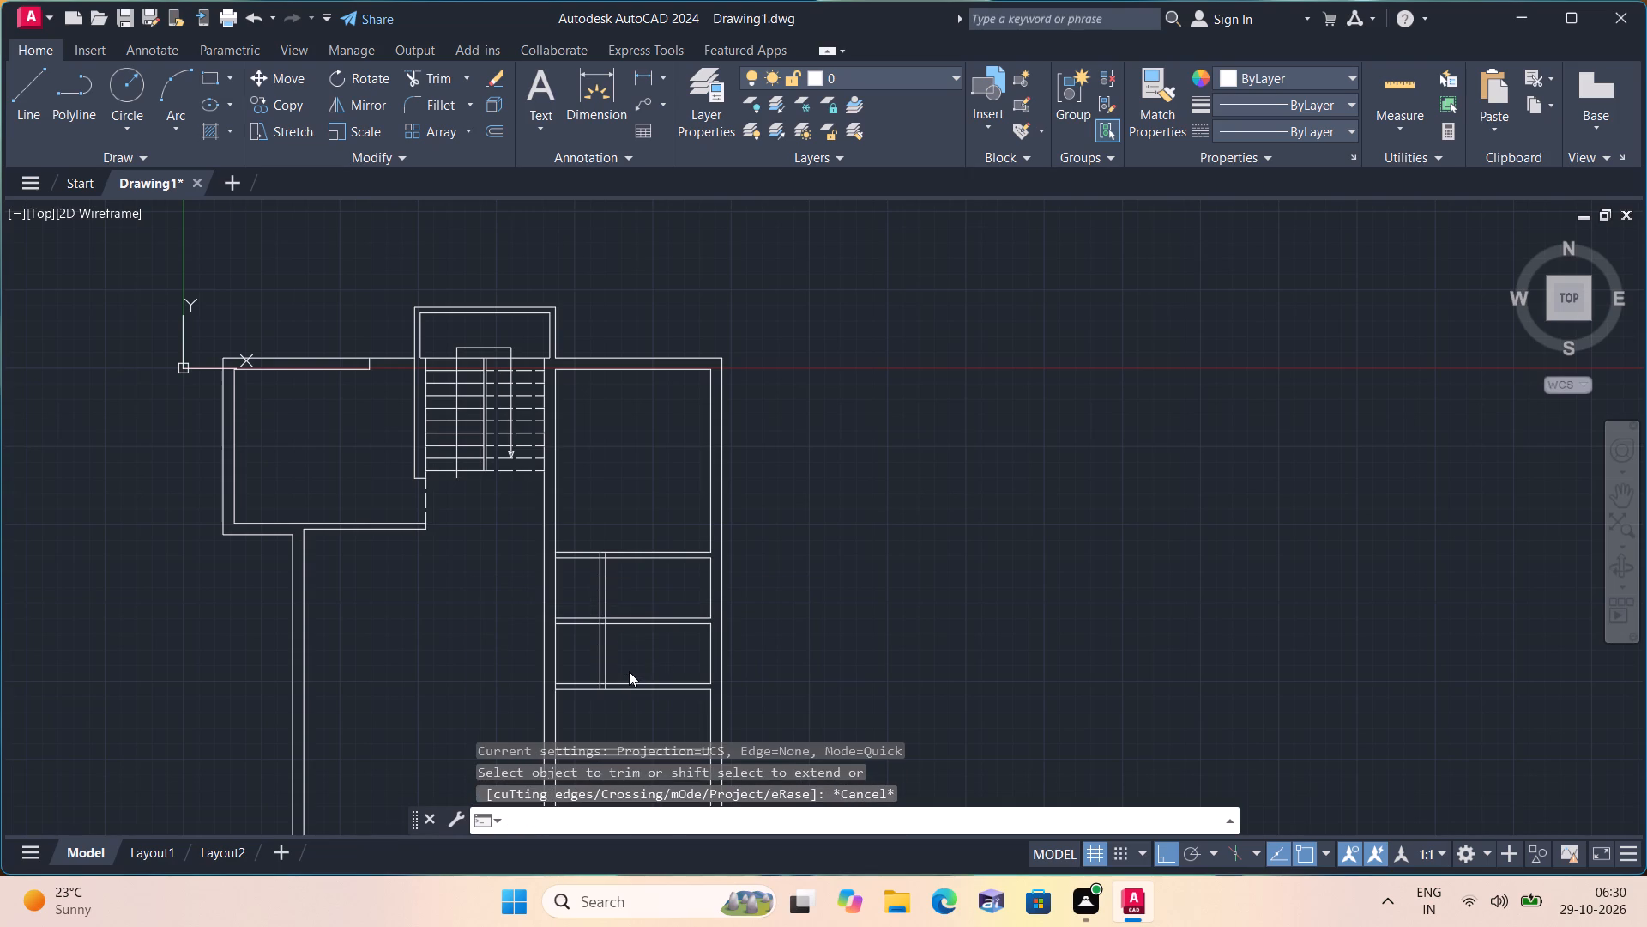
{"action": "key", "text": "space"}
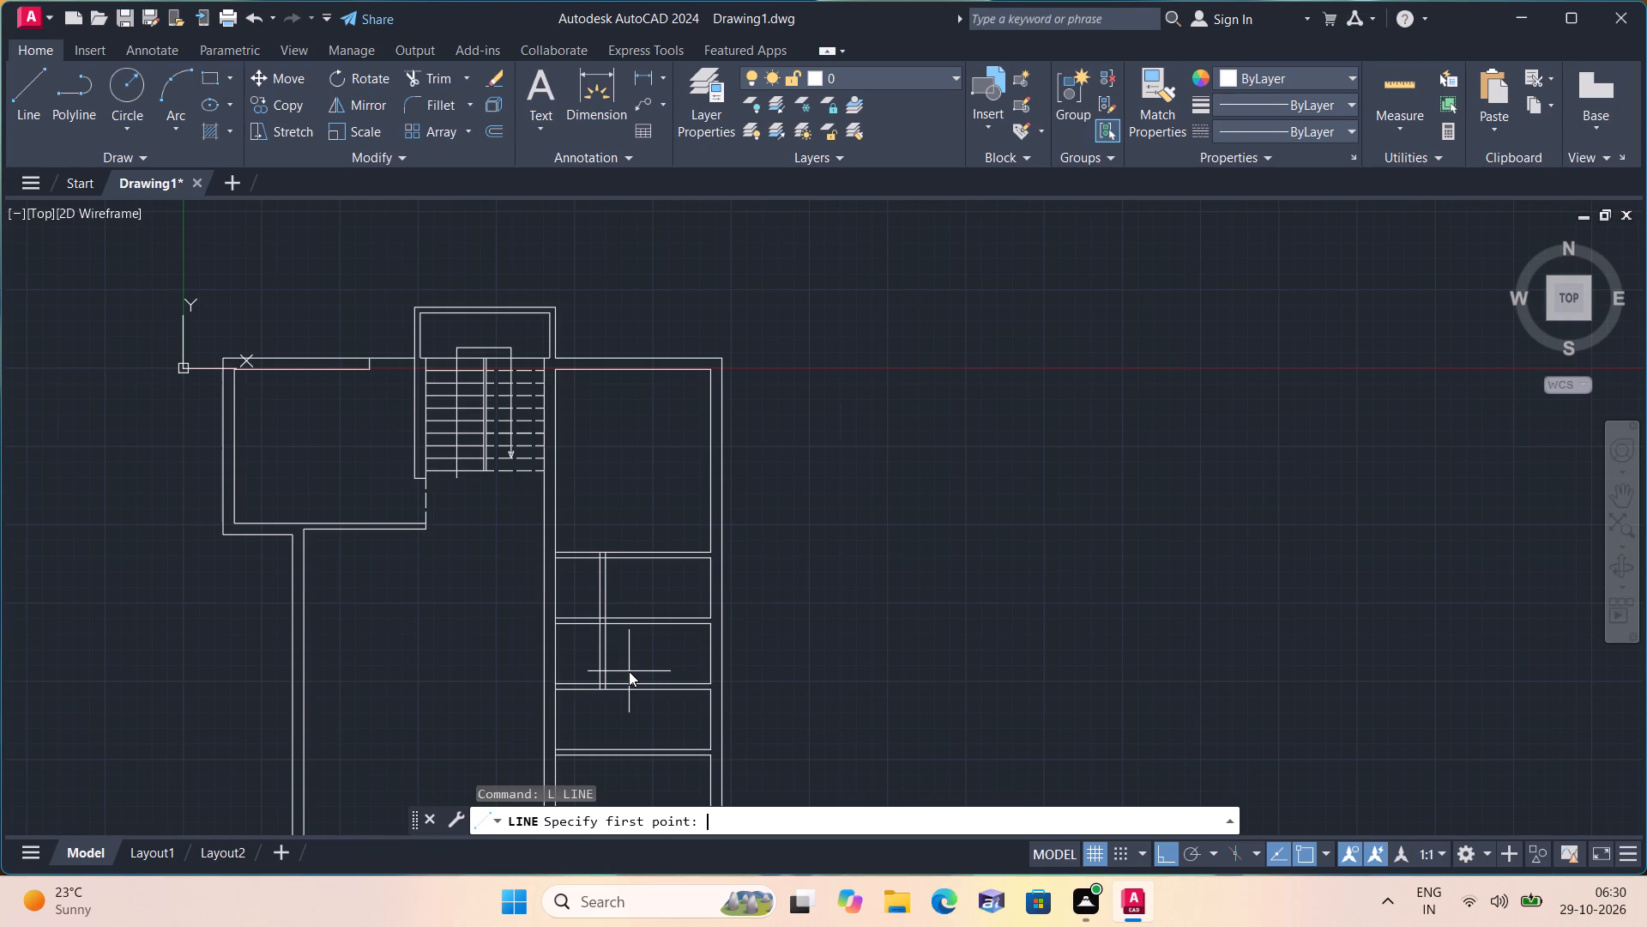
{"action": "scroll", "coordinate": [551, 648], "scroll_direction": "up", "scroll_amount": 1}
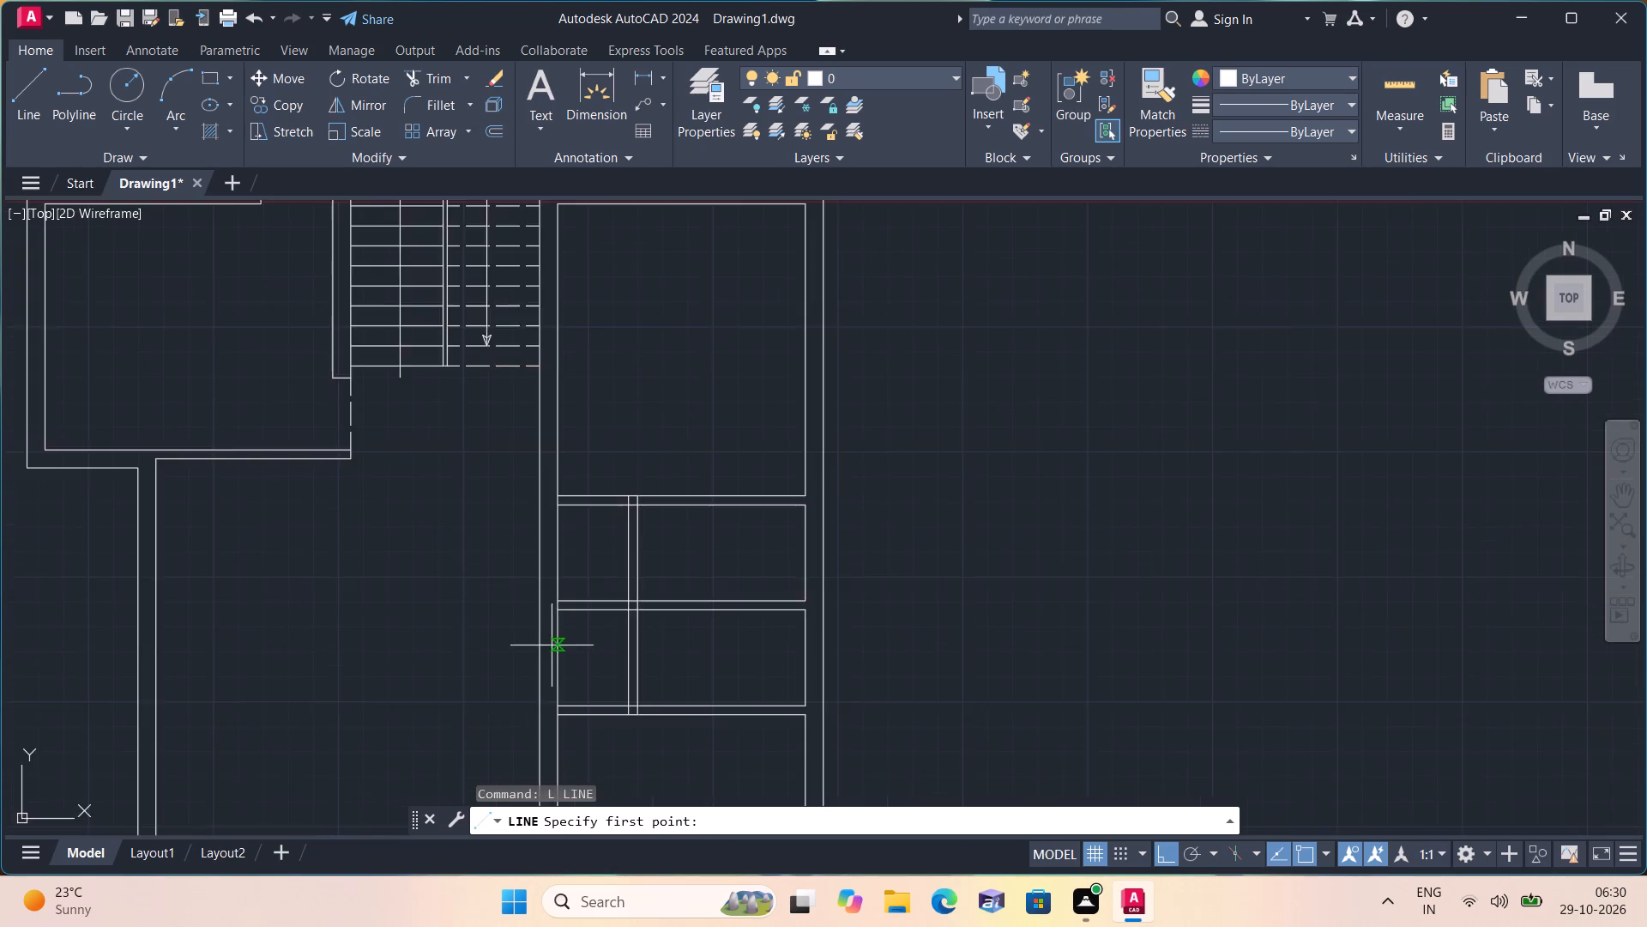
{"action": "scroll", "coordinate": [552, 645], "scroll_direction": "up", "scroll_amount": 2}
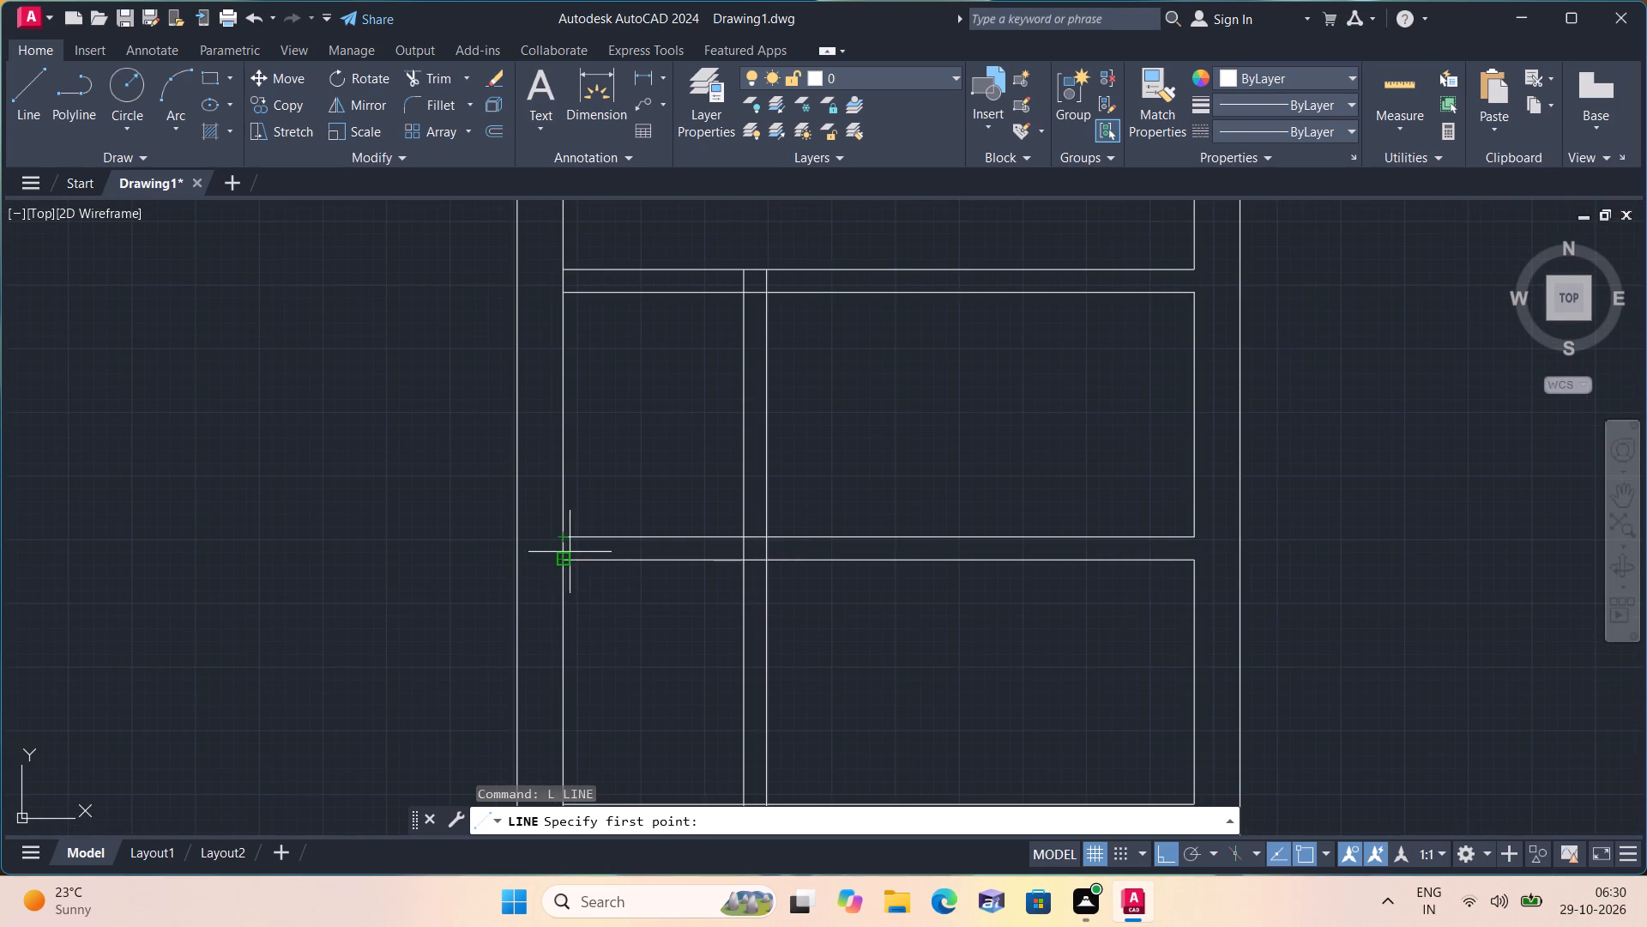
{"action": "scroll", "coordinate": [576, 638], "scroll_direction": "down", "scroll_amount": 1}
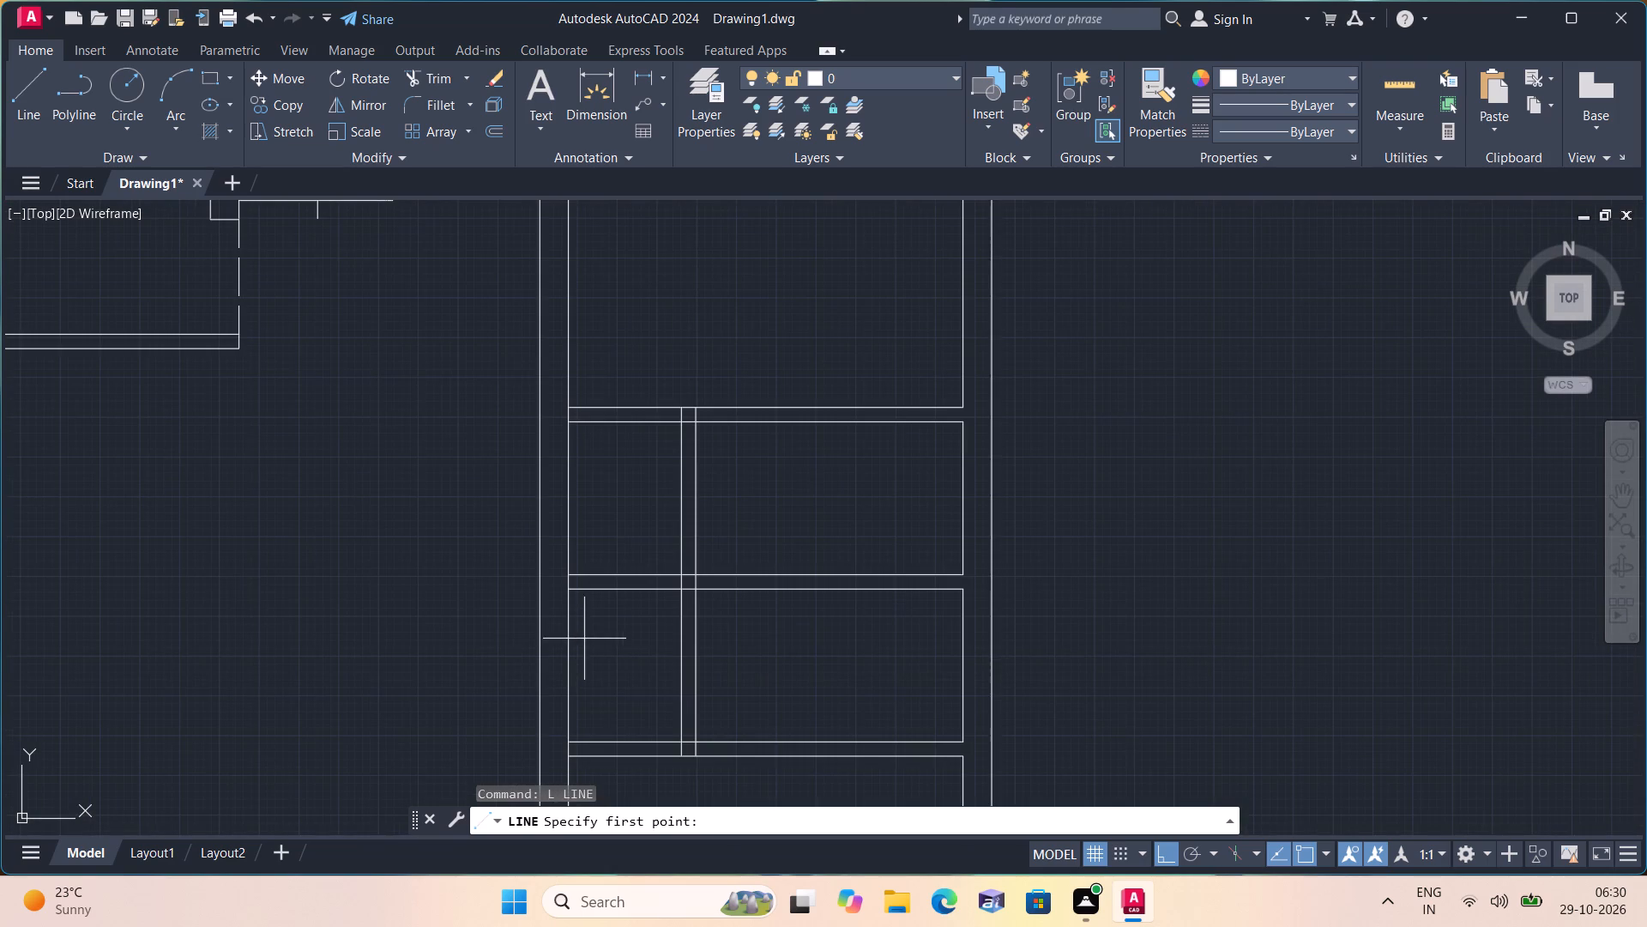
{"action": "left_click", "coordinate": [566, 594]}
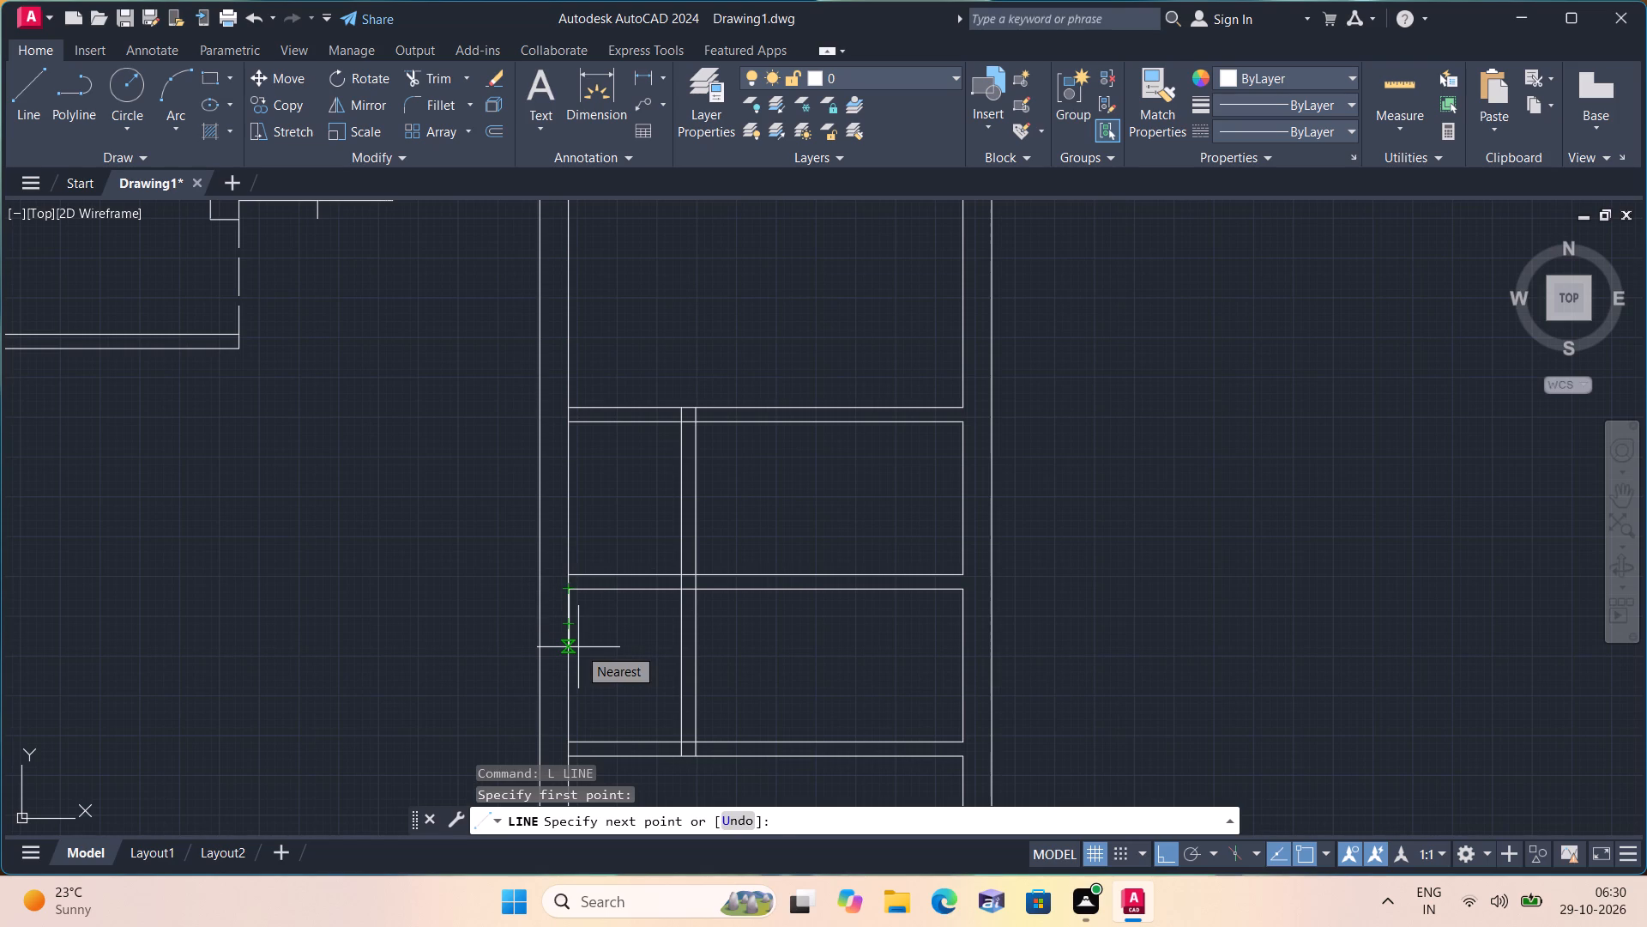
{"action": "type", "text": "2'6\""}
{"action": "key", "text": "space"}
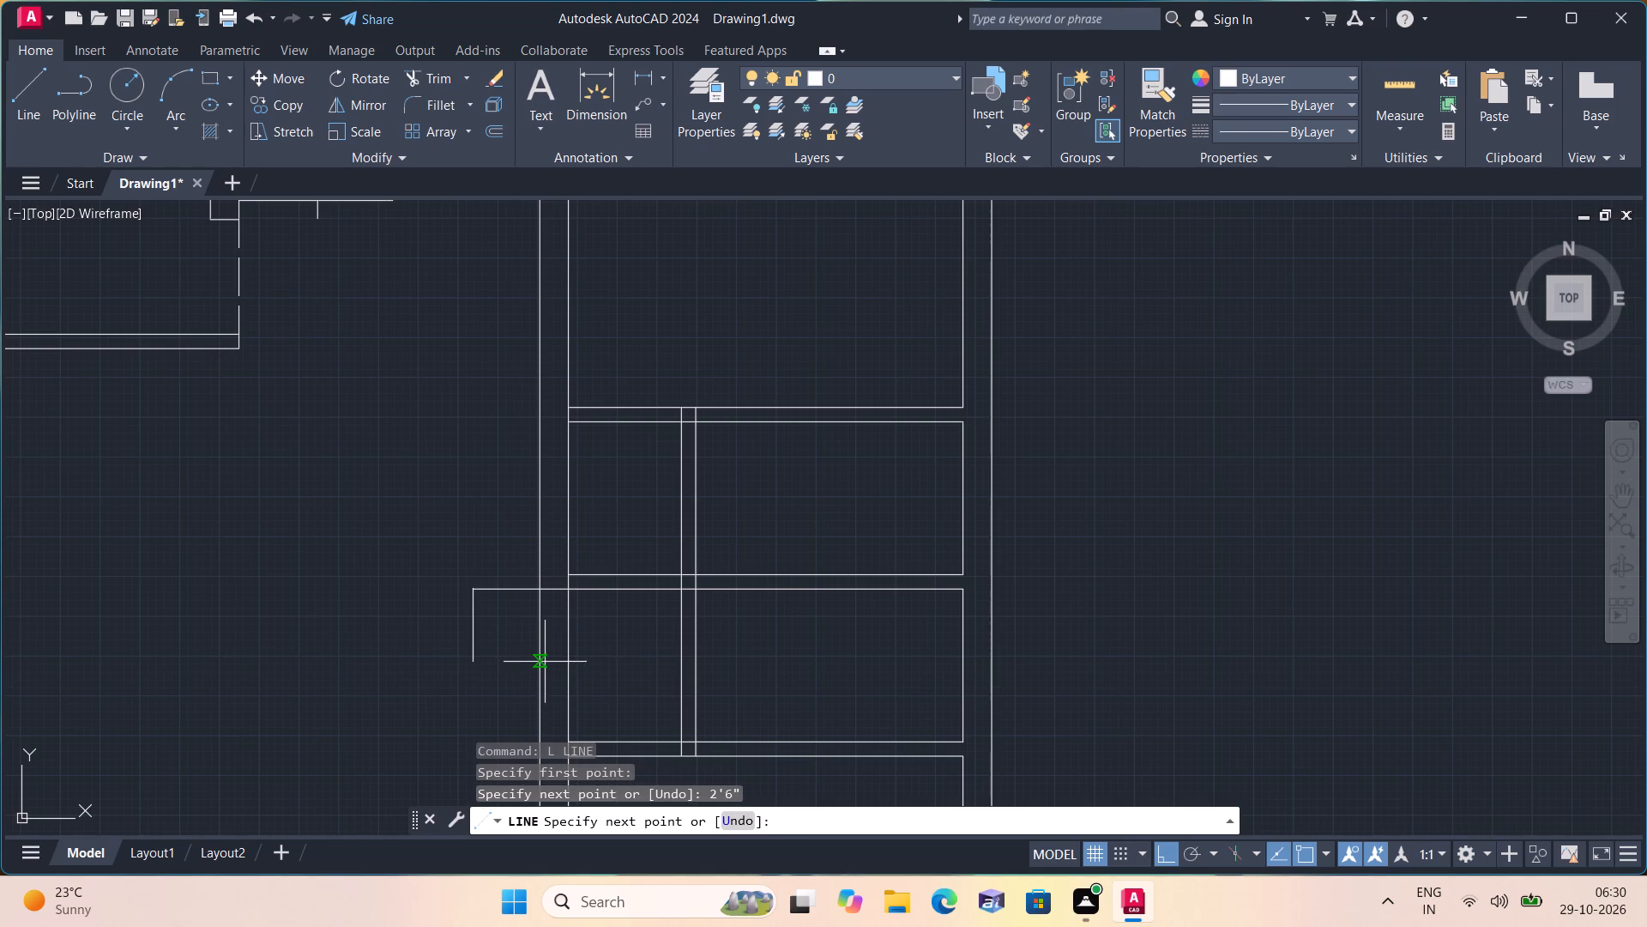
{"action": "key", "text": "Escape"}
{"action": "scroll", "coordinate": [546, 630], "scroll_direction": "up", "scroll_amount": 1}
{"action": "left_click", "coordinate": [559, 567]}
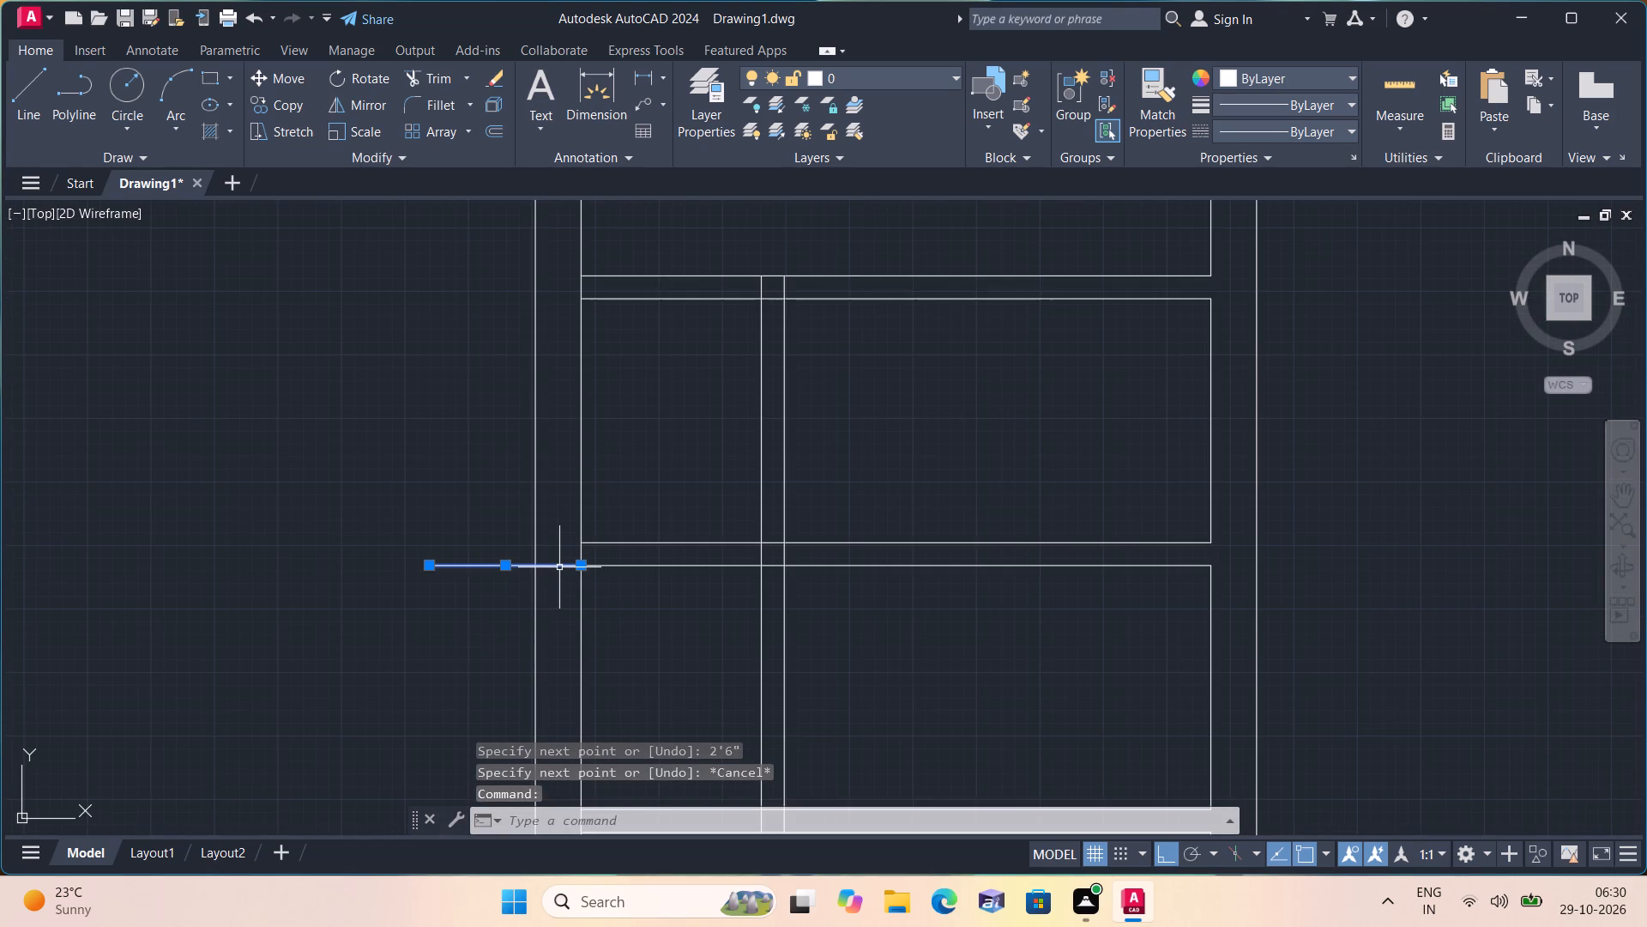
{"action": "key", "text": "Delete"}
Draw a jamb line across the corridor wall 2'6" below the wall between the two small rooms, then erase the vertical guide line.
{"action": "key", "text": "l"}
{"action": "key", "text": "space"}
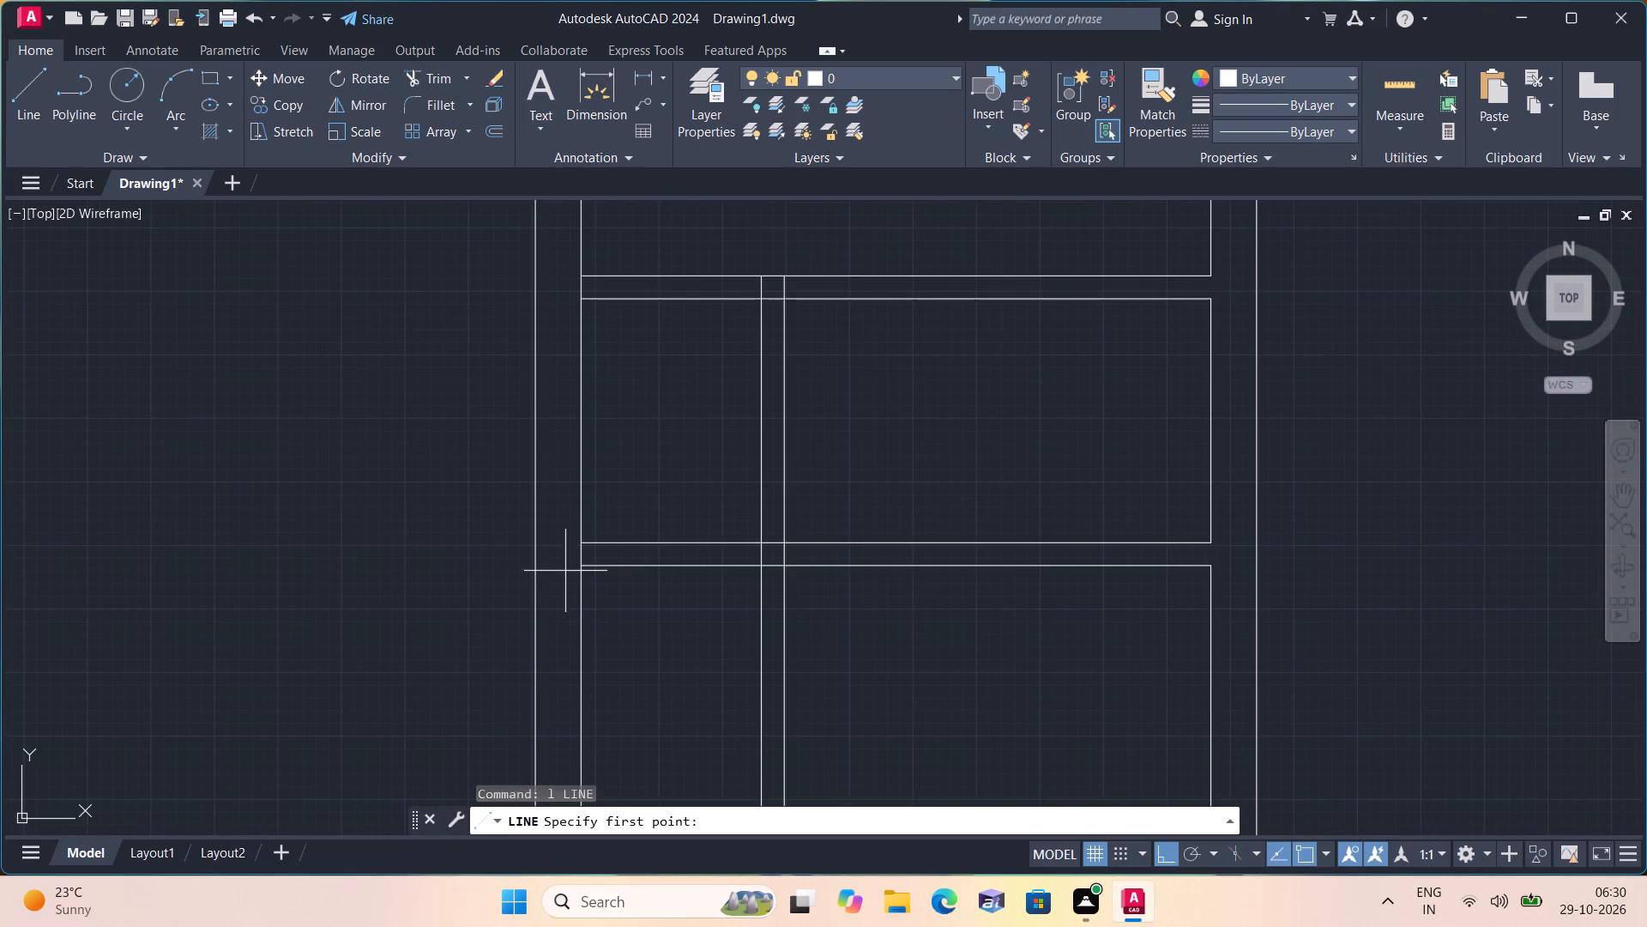
{"action": "left_click", "coordinate": [582, 566]}
{"action": "key", "text": "2"}
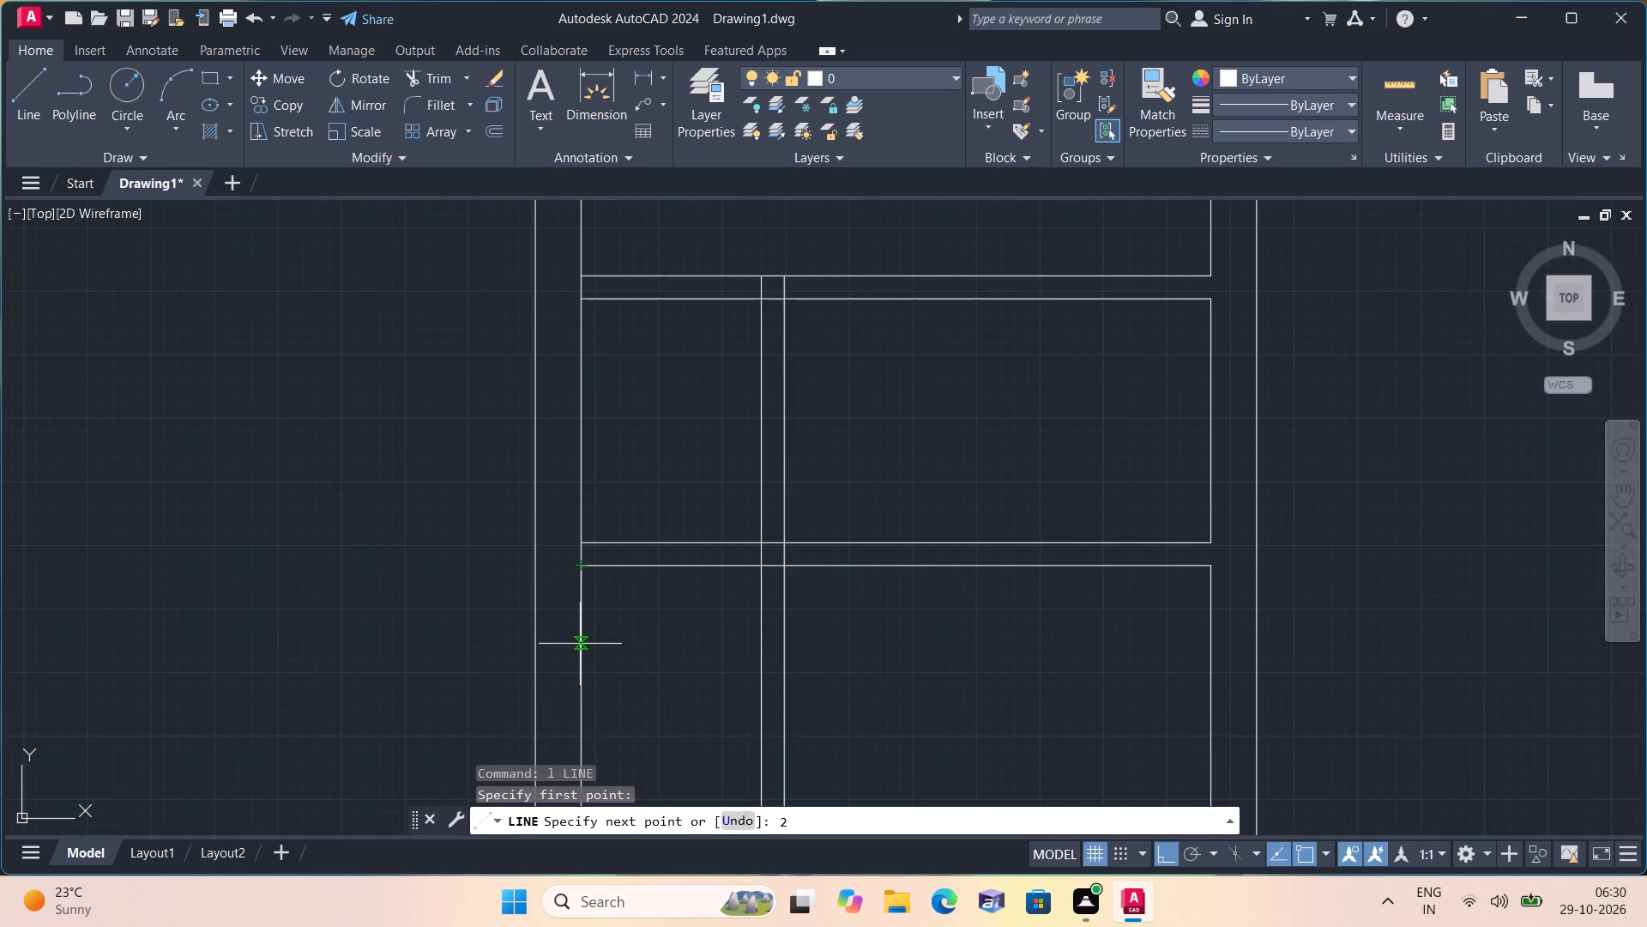
{"action": "type", "text": "'6:"}
{"action": "key", "text": "BackSpace"}
{"action": "key", "text": "shift+quotedbl"}
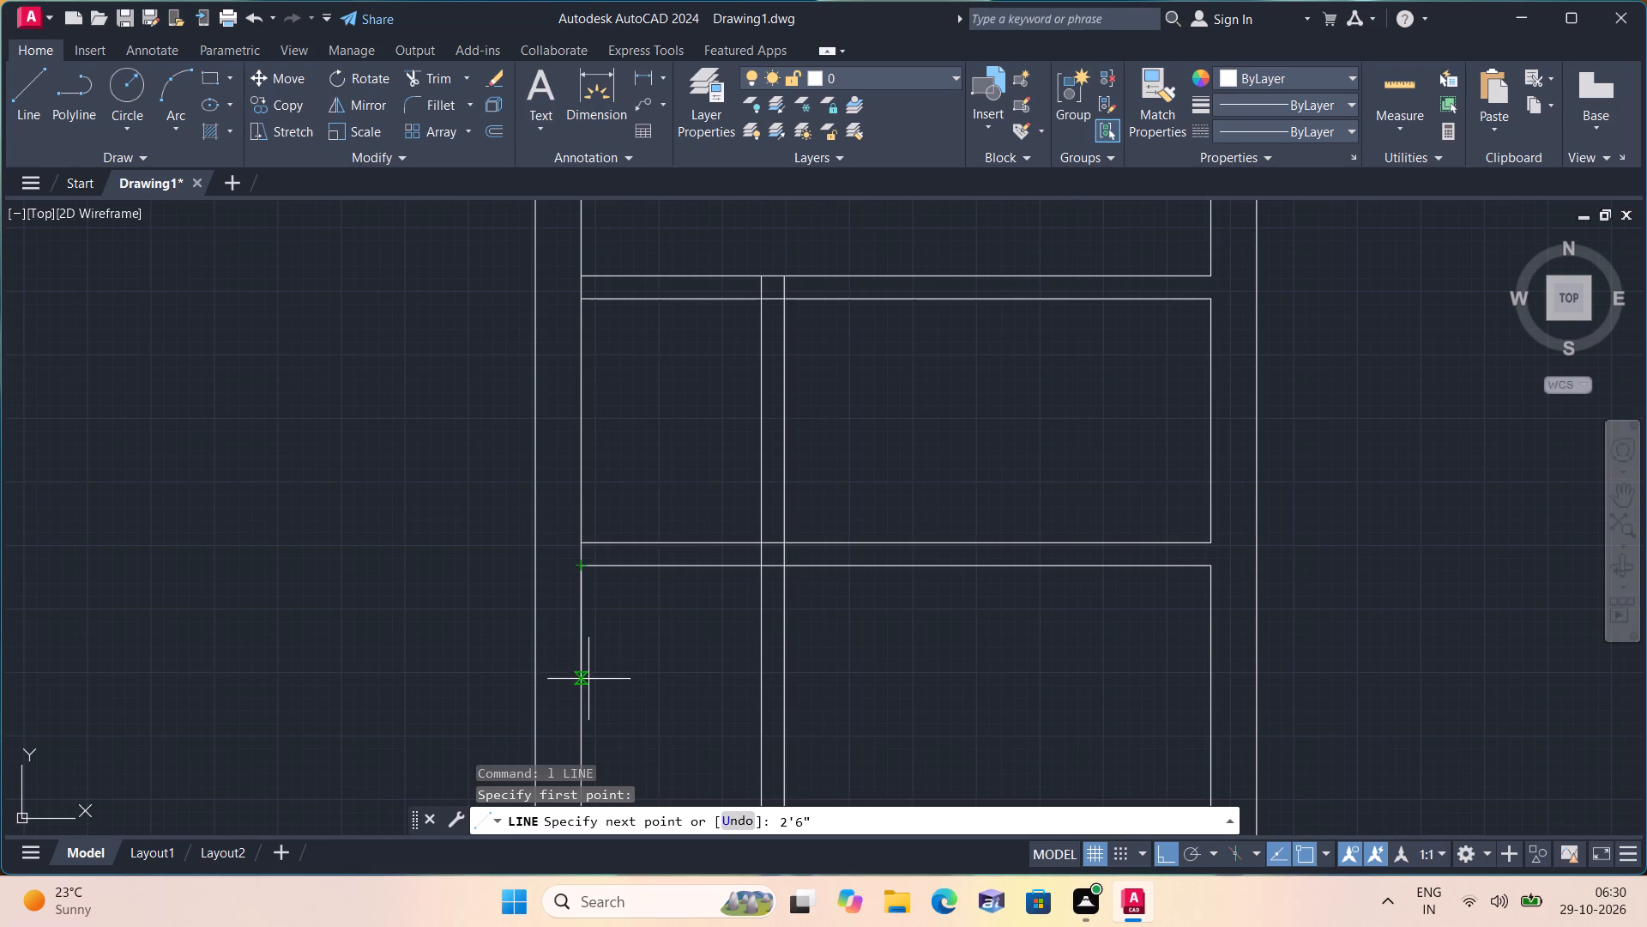
{"action": "key", "text": "space"}
{"action": "left_click", "coordinate": [529, 712]}
{"action": "key", "text": "space"}
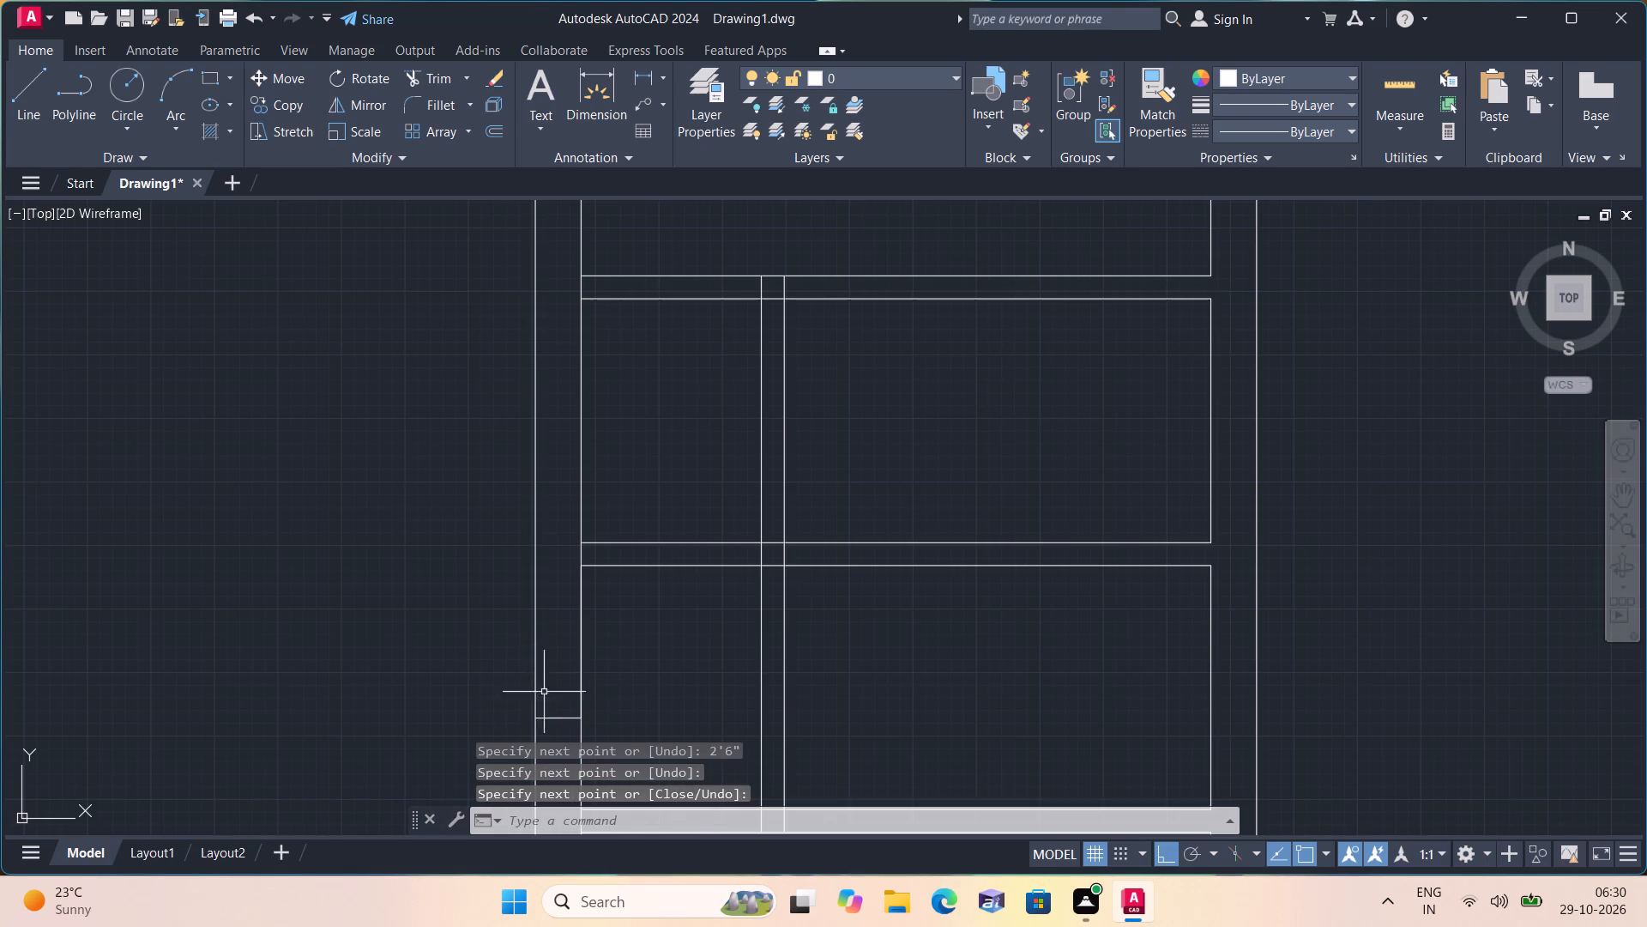
{"action": "left_click", "coordinate": [583, 662]}
{"action": "key", "text": "Delete"}
{"action": "key", "text": "Delete"}
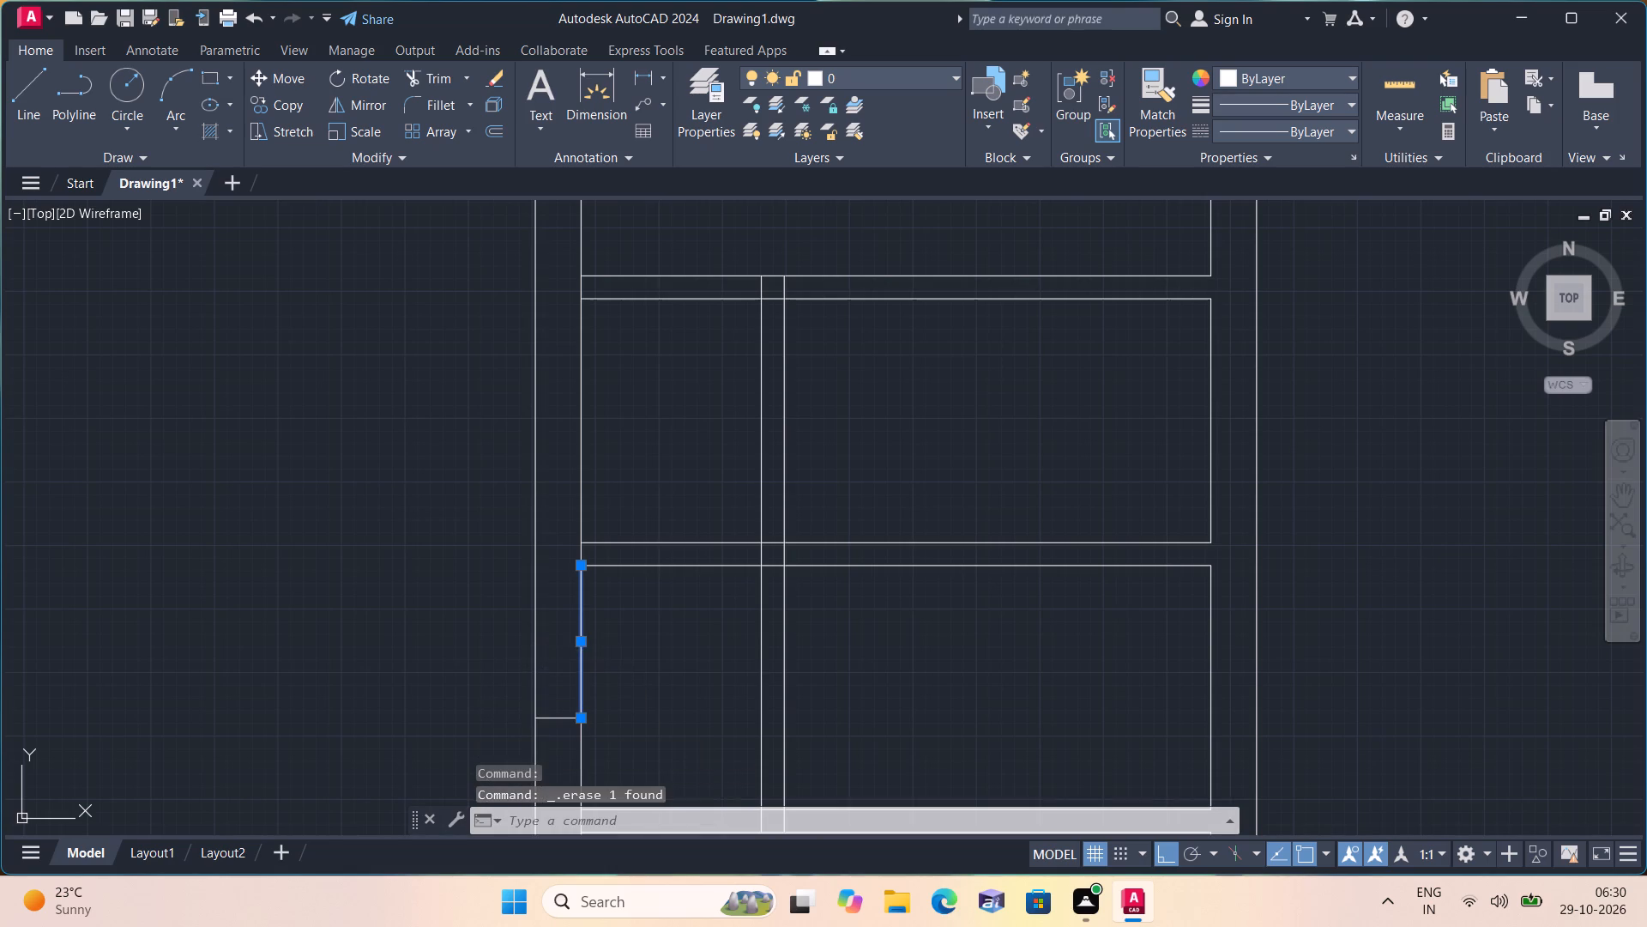
Draw a 2'6" line up from the wall between the two small rooms and a jamb line across the corridor wall.
{"action": "key", "text": "l"}
{"action": "key", "text": "space"}
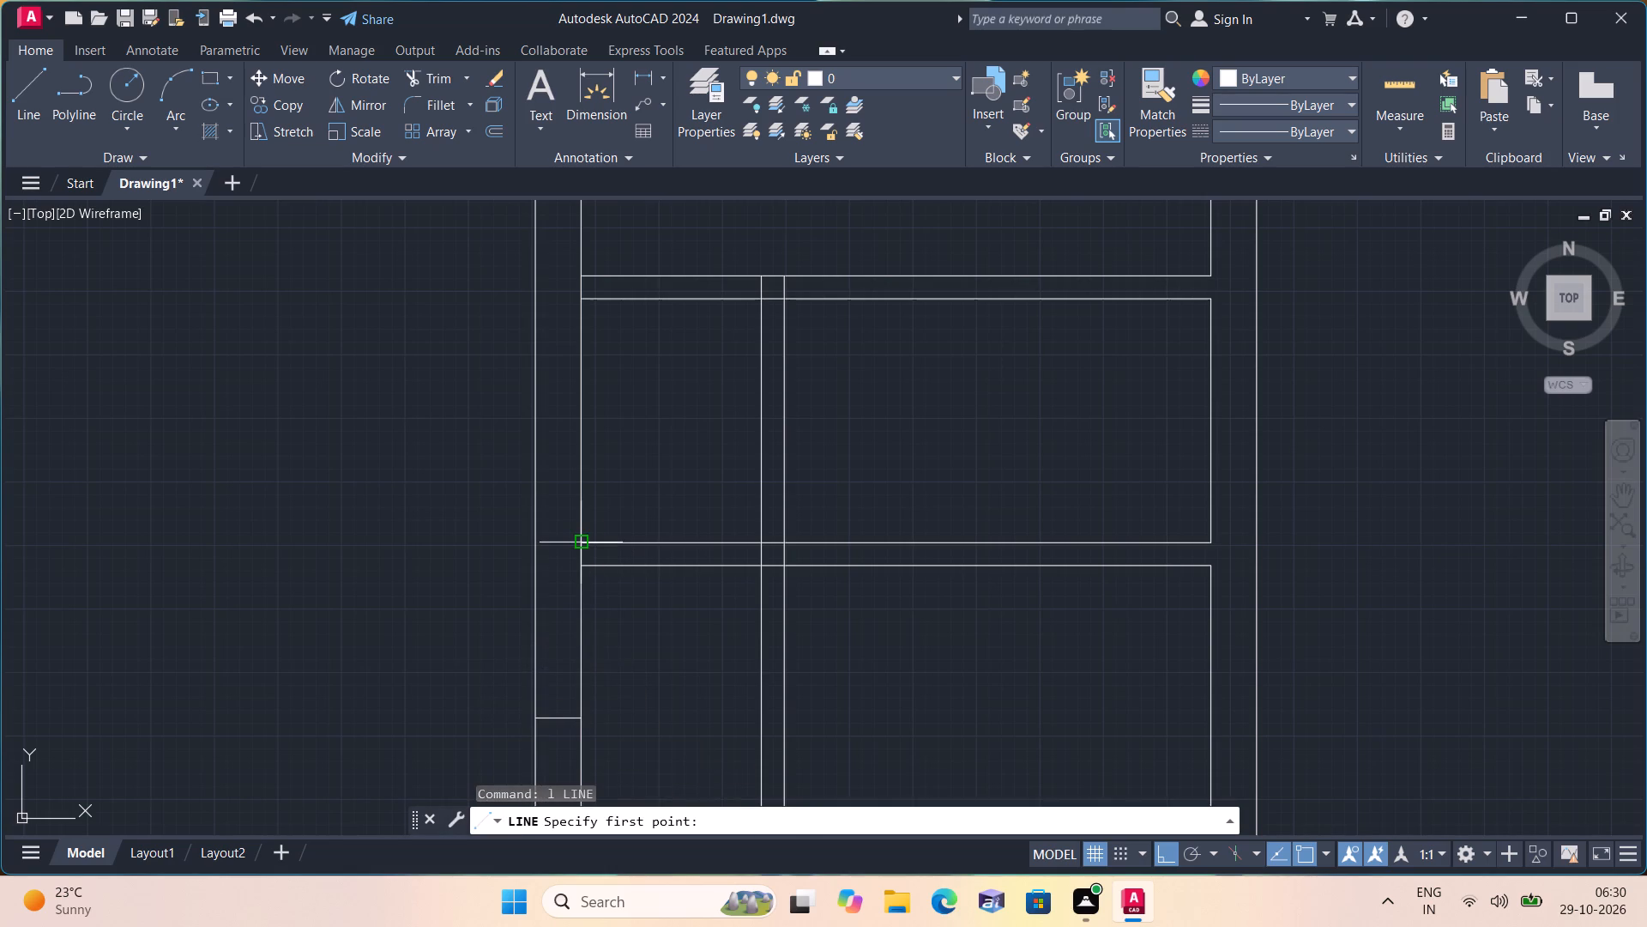
{"action": "left_click", "coordinate": [581, 538]}
{"action": "type", "text": "2'6\""}
{"action": "key", "text": "space"}
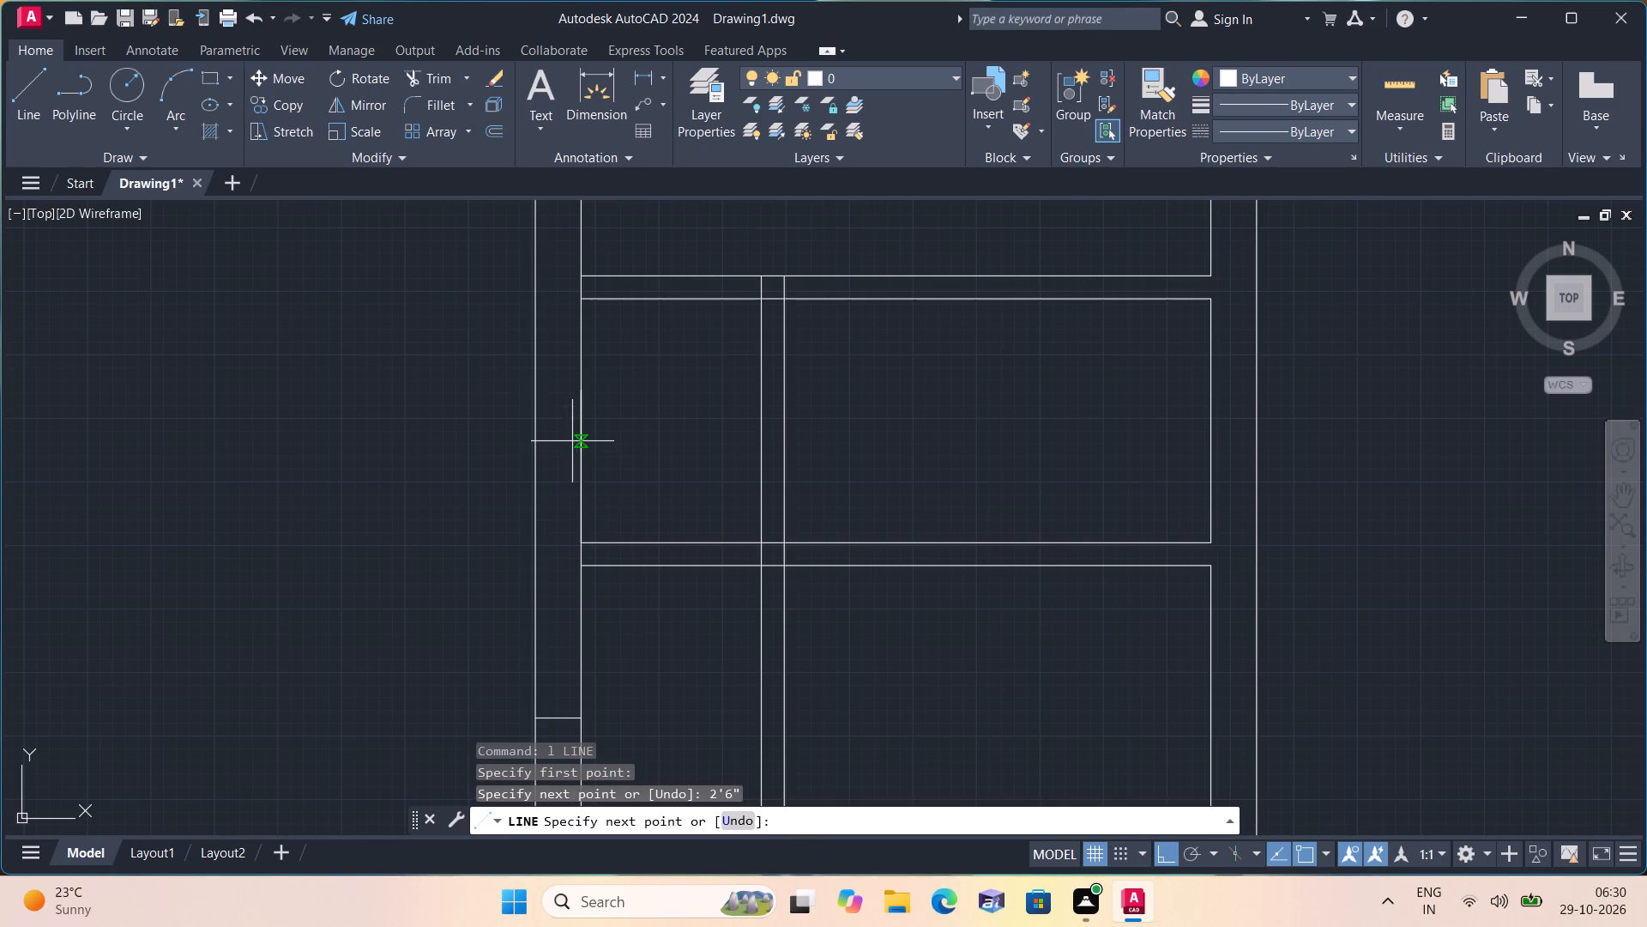
{"action": "left_click", "coordinate": [534, 391]}
{"action": "key", "text": "space"}
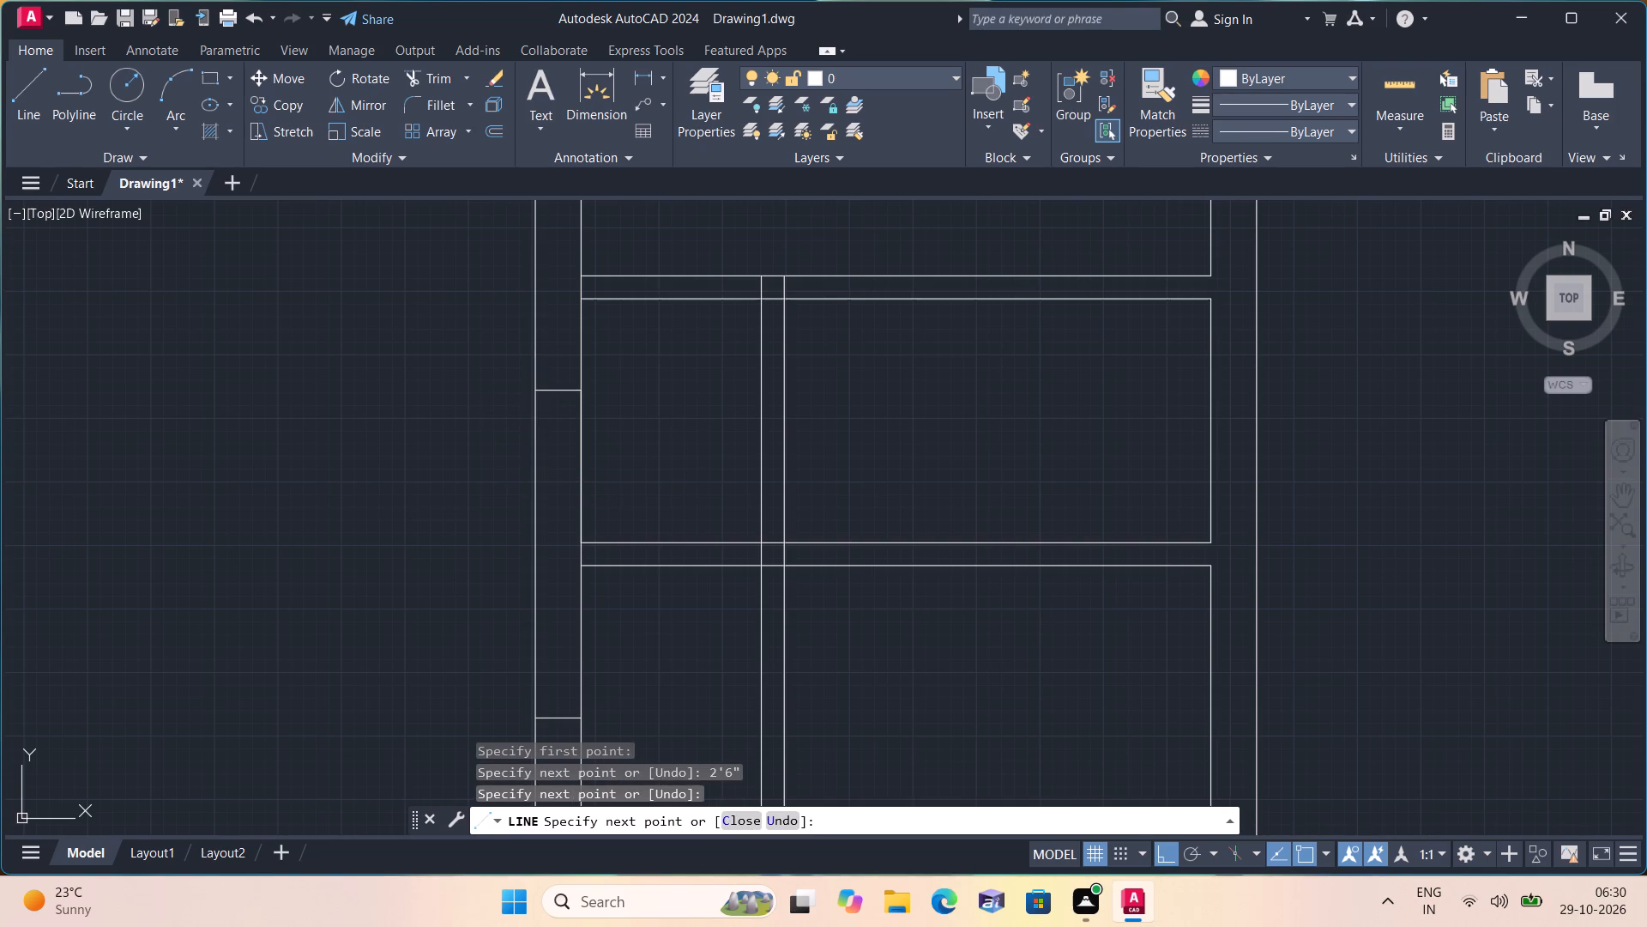
Trim both corridor wall lines between the two new jambs to open the wall in front of the small rooms.
{"action": "scroll", "coordinate": [538, 392], "scroll_direction": "down", "scroll_amount": 1}
{"action": "key", "text": "t"}
{"action": "type", "text": "ri"}
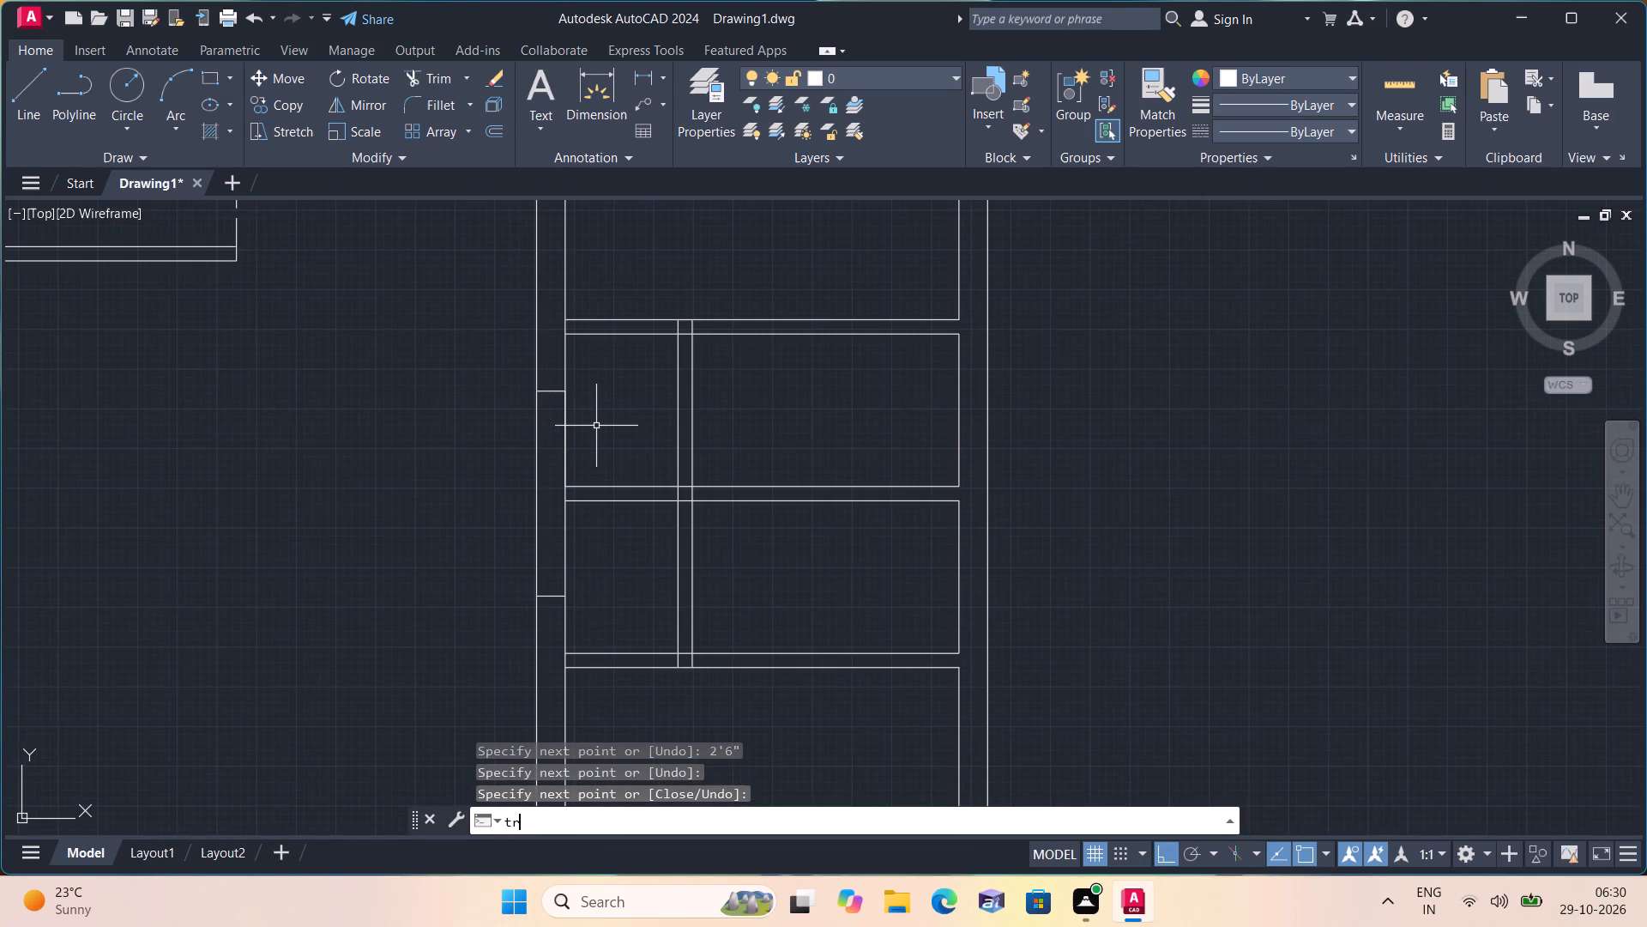
{"action": "key", "text": "space"}
{"action": "left_click_drag", "start_coordinate": [602, 413], "coordinate": [467, 474]}
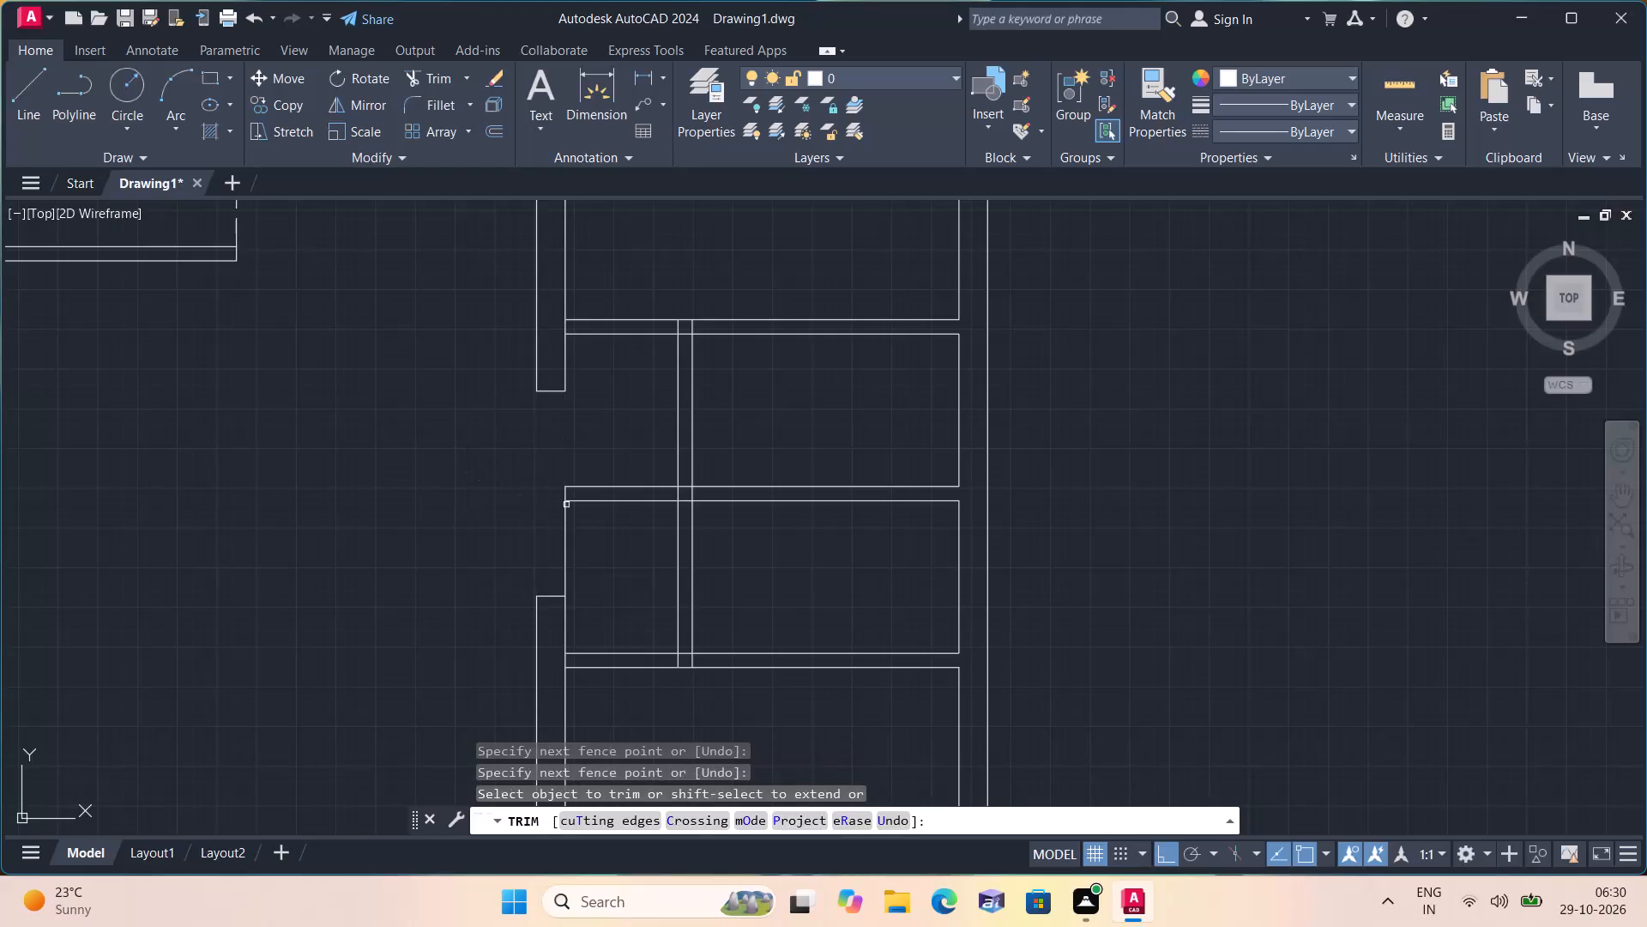
{"action": "left_click", "coordinate": [559, 522]}
{"action": "left_click", "coordinate": [614, 520]}
{"action": "left_click_drag", "start_coordinate": [614, 519], "coordinate": [642, 348]}
Trim the small rooms' top and middle wall lines left of the partition, and remove the leftover end stub.
{"action": "left_click_drag", "start_coordinate": [630, 290], "coordinate": [594, 530]}
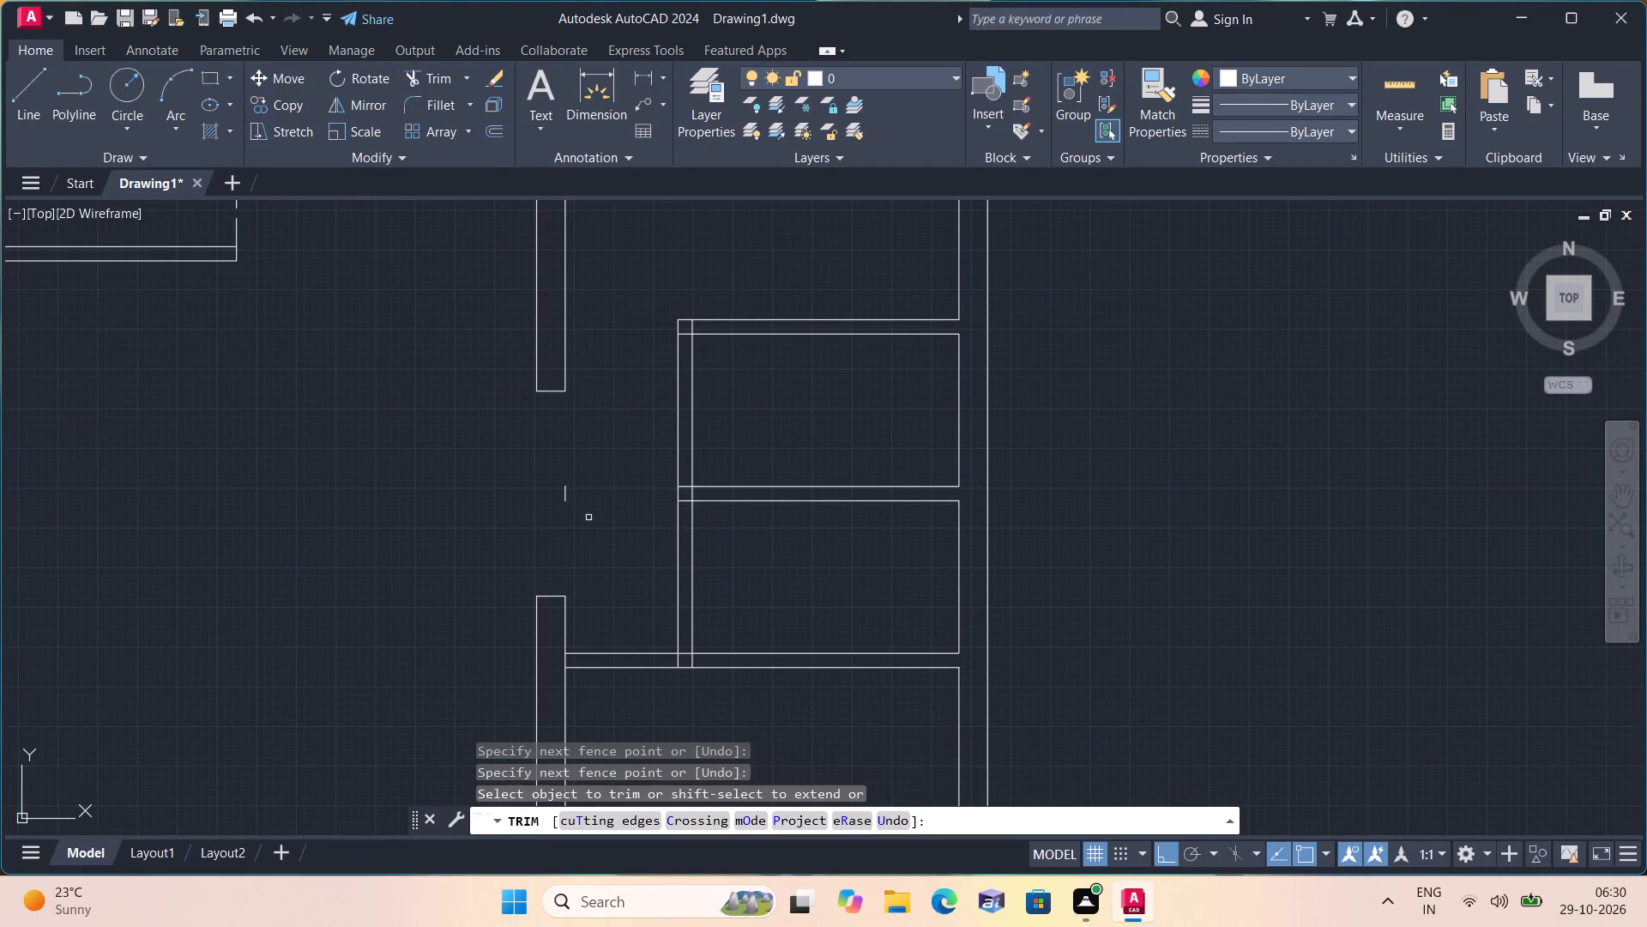
{"action": "left_click", "coordinate": [568, 493]}
Trim the short line pieces crossing the partition's thickness where the top and middle walls of the small rooms meet it.
{"action": "scroll", "coordinate": [678, 324], "scroll_direction": "up", "scroll_amount": 1}
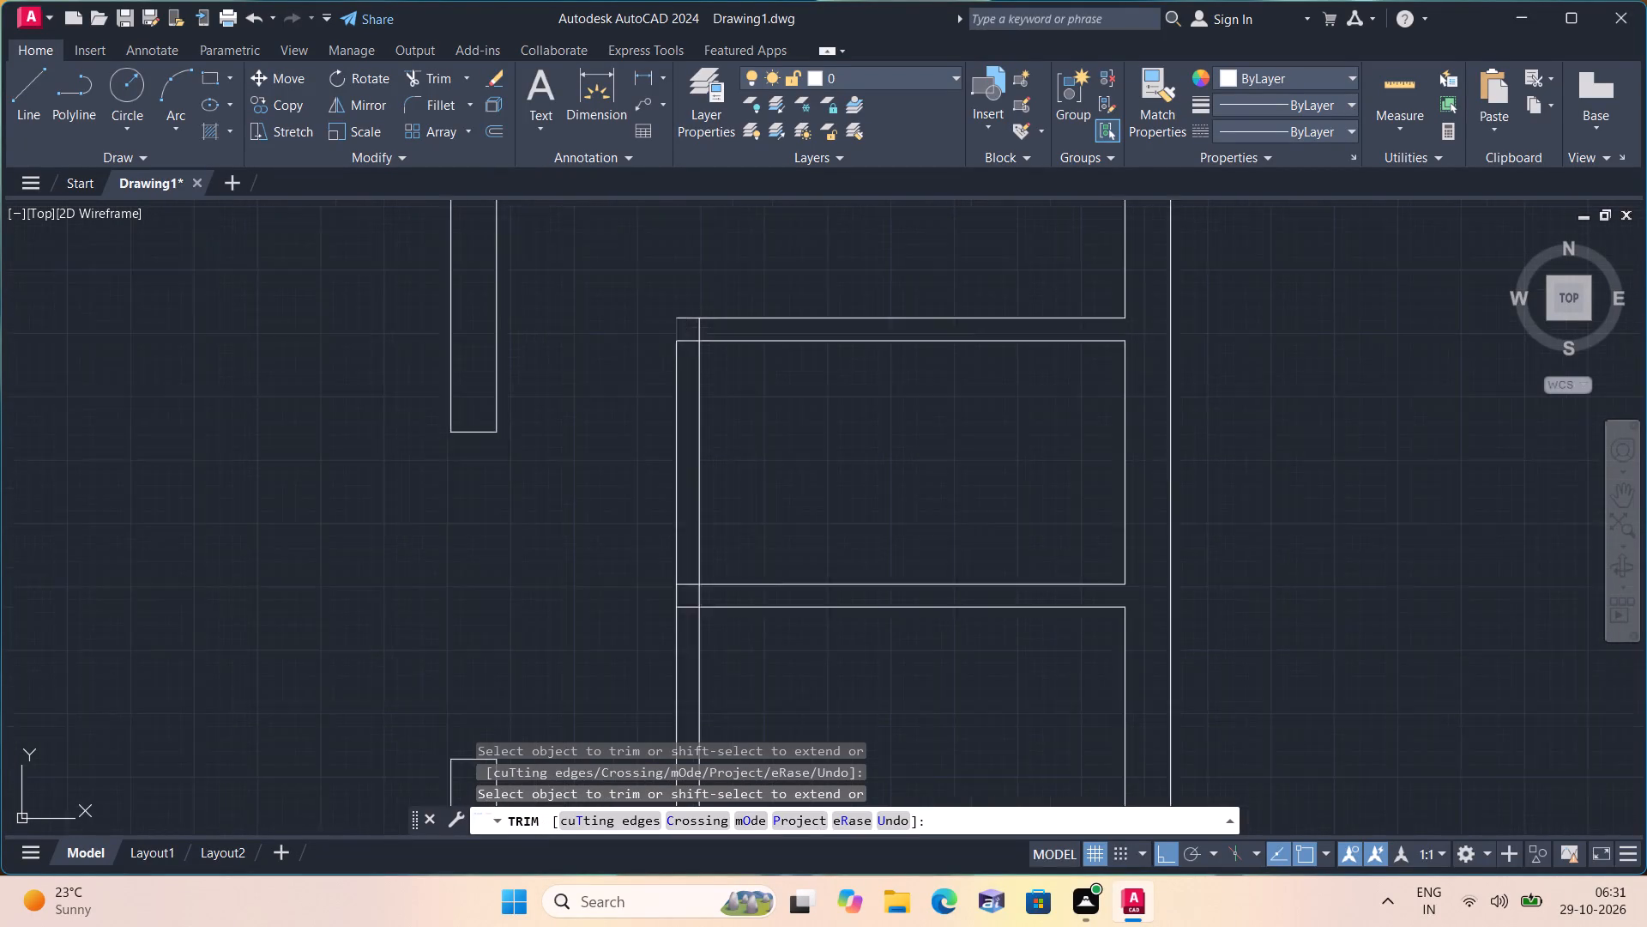
{"action": "scroll", "coordinate": [683, 324], "scroll_direction": "up", "scroll_amount": 1}
{"action": "left_click_drag", "start_coordinate": [683, 342], "coordinate": [687, 354]}
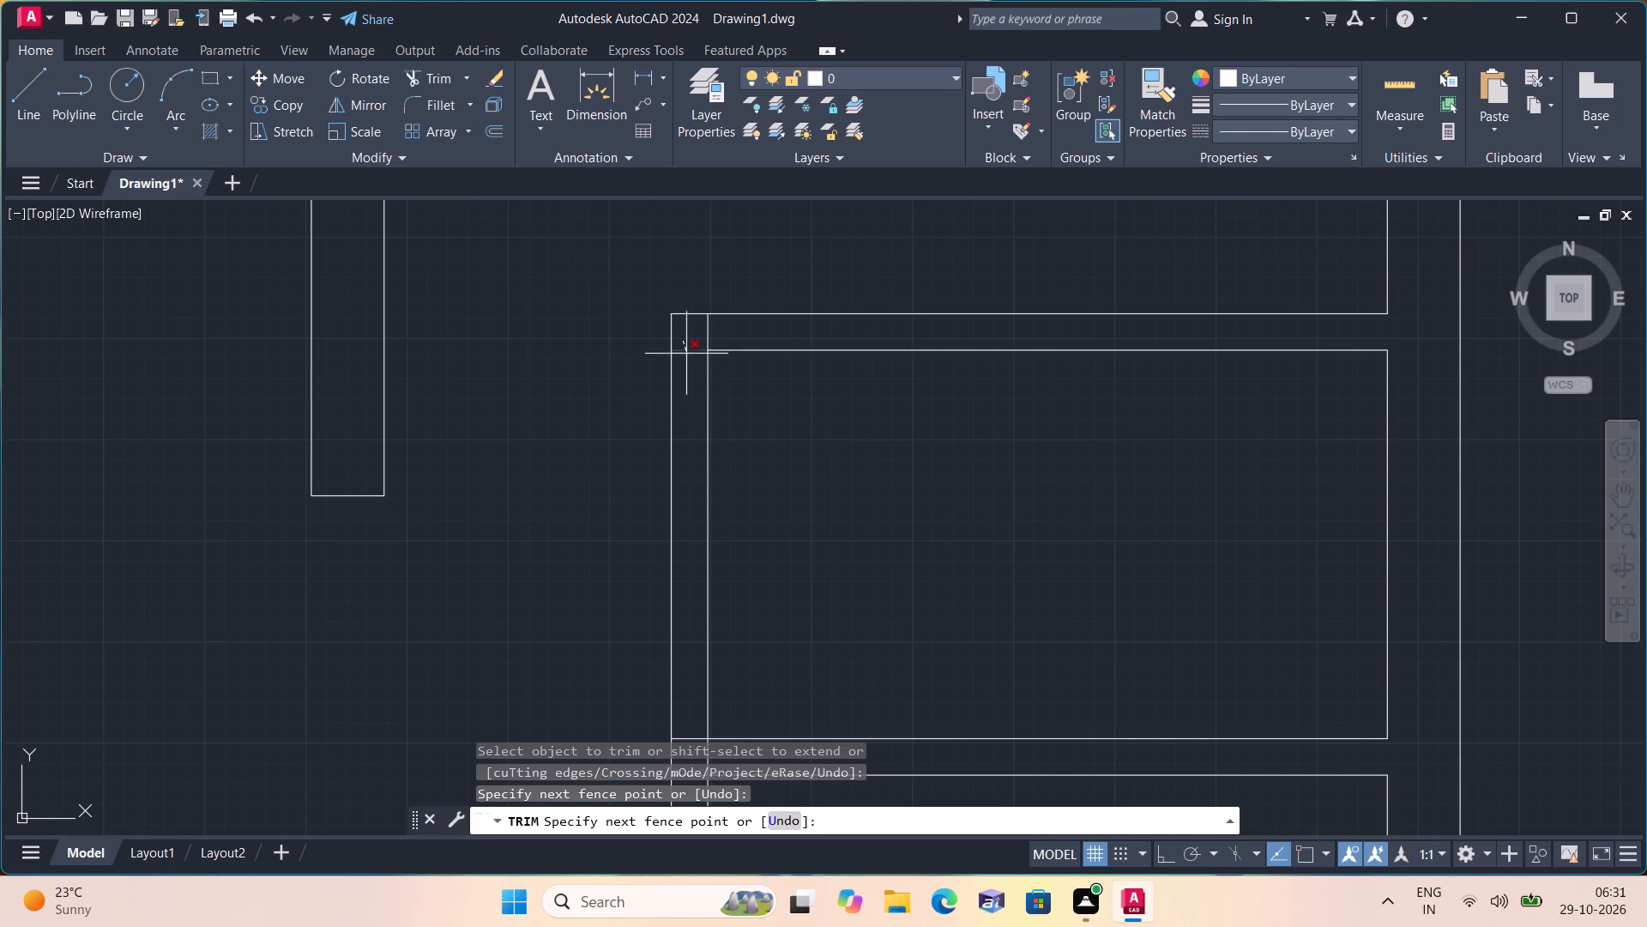
{"action": "left_click_drag", "start_coordinate": [687, 354], "coordinate": [687, 356]}
{"action": "scroll", "coordinate": [687, 368], "scroll_direction": "down", "scroll_amount": 2}
{"action": "left_click", "coordinate": [687, 368]}
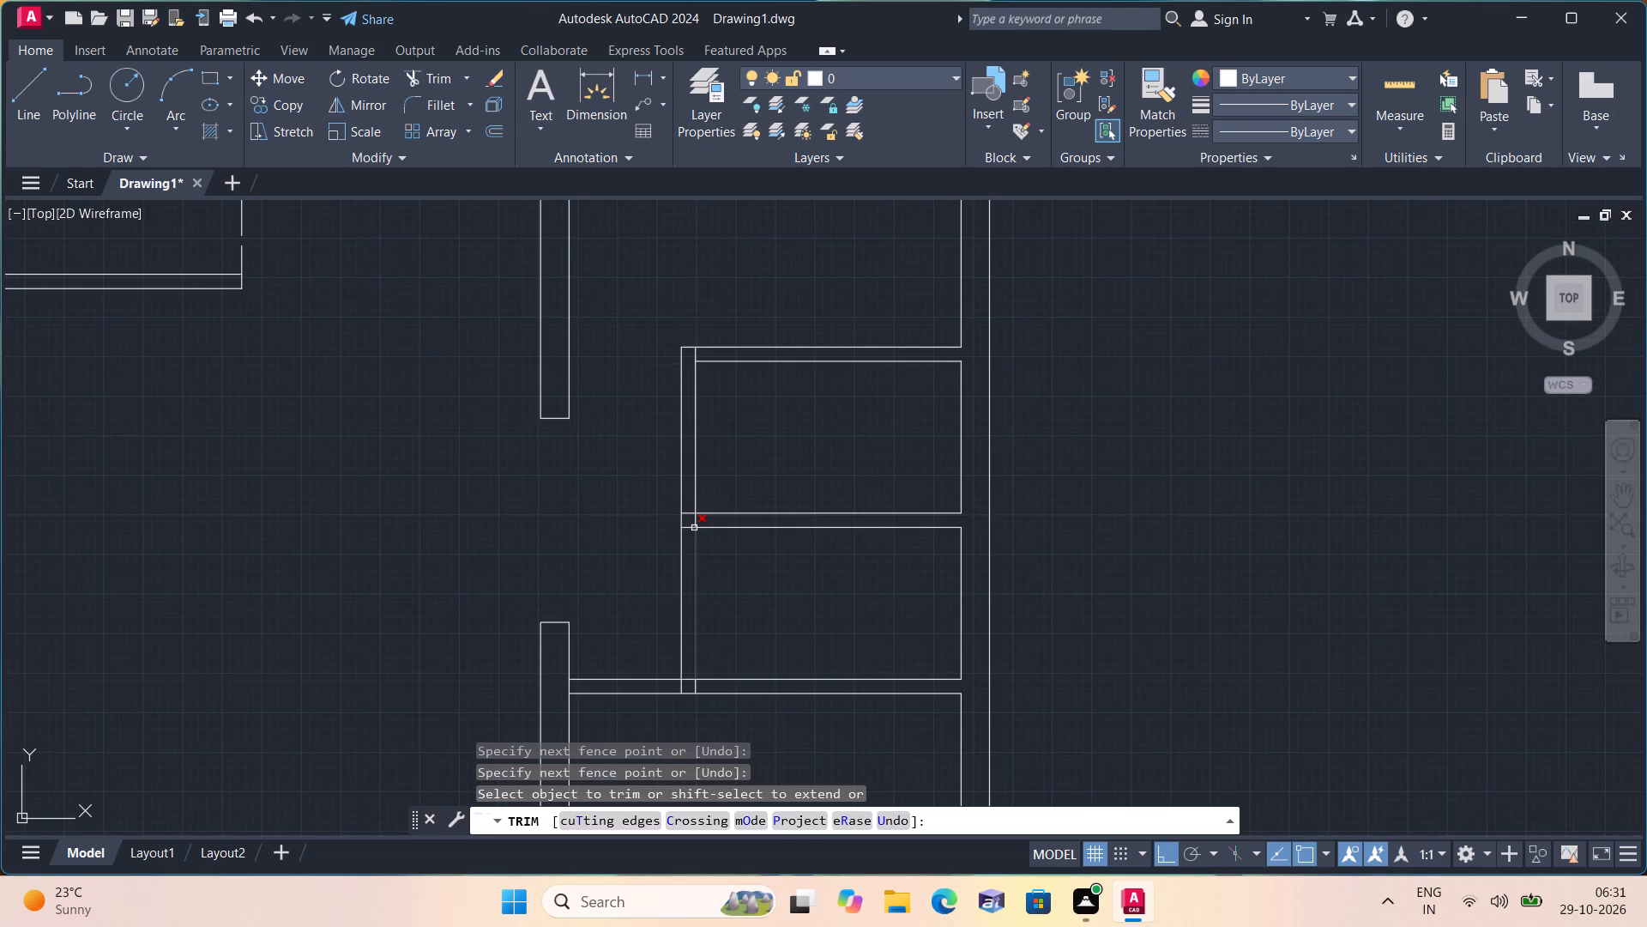
{"action": "scroll", "coordinate": [696, 517], "scroll_direction": "up", "scroll_amount": 2}
{"action": "left_click_drag", "start_coordinate": [687, 488], "coordinate": [691, 509]}
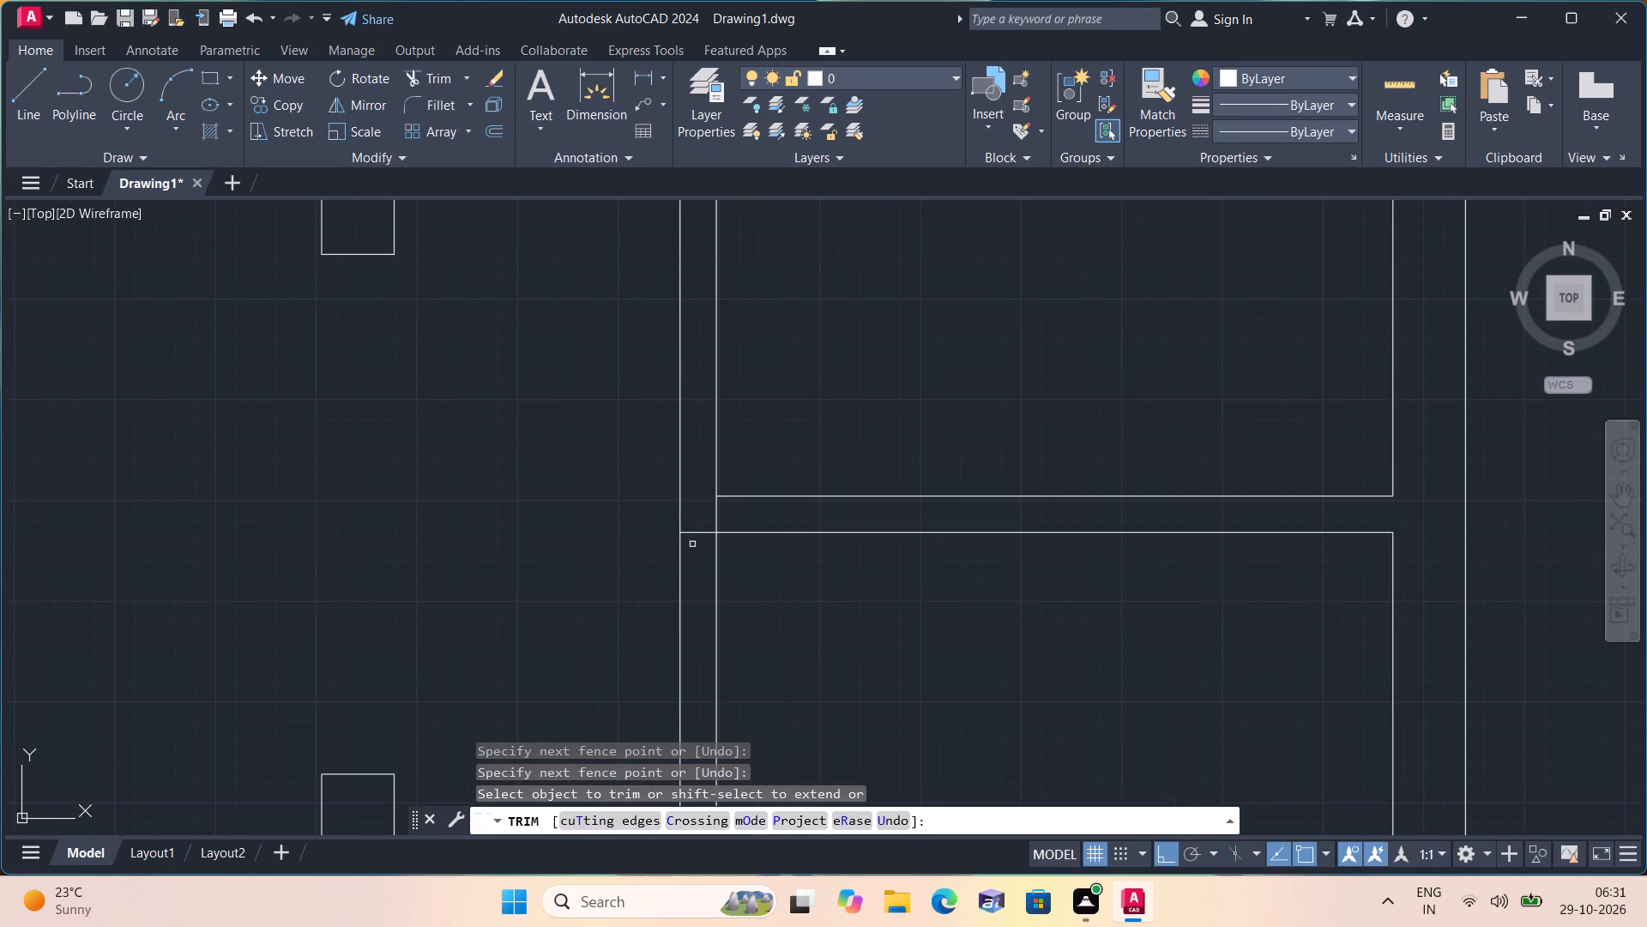
{"action": "left_click", "coordinate": [694, 544]}
{"action": "left_click", "coordinate": [694, 510]}
{"action": "left_click", "coordinate": [707, 514]}
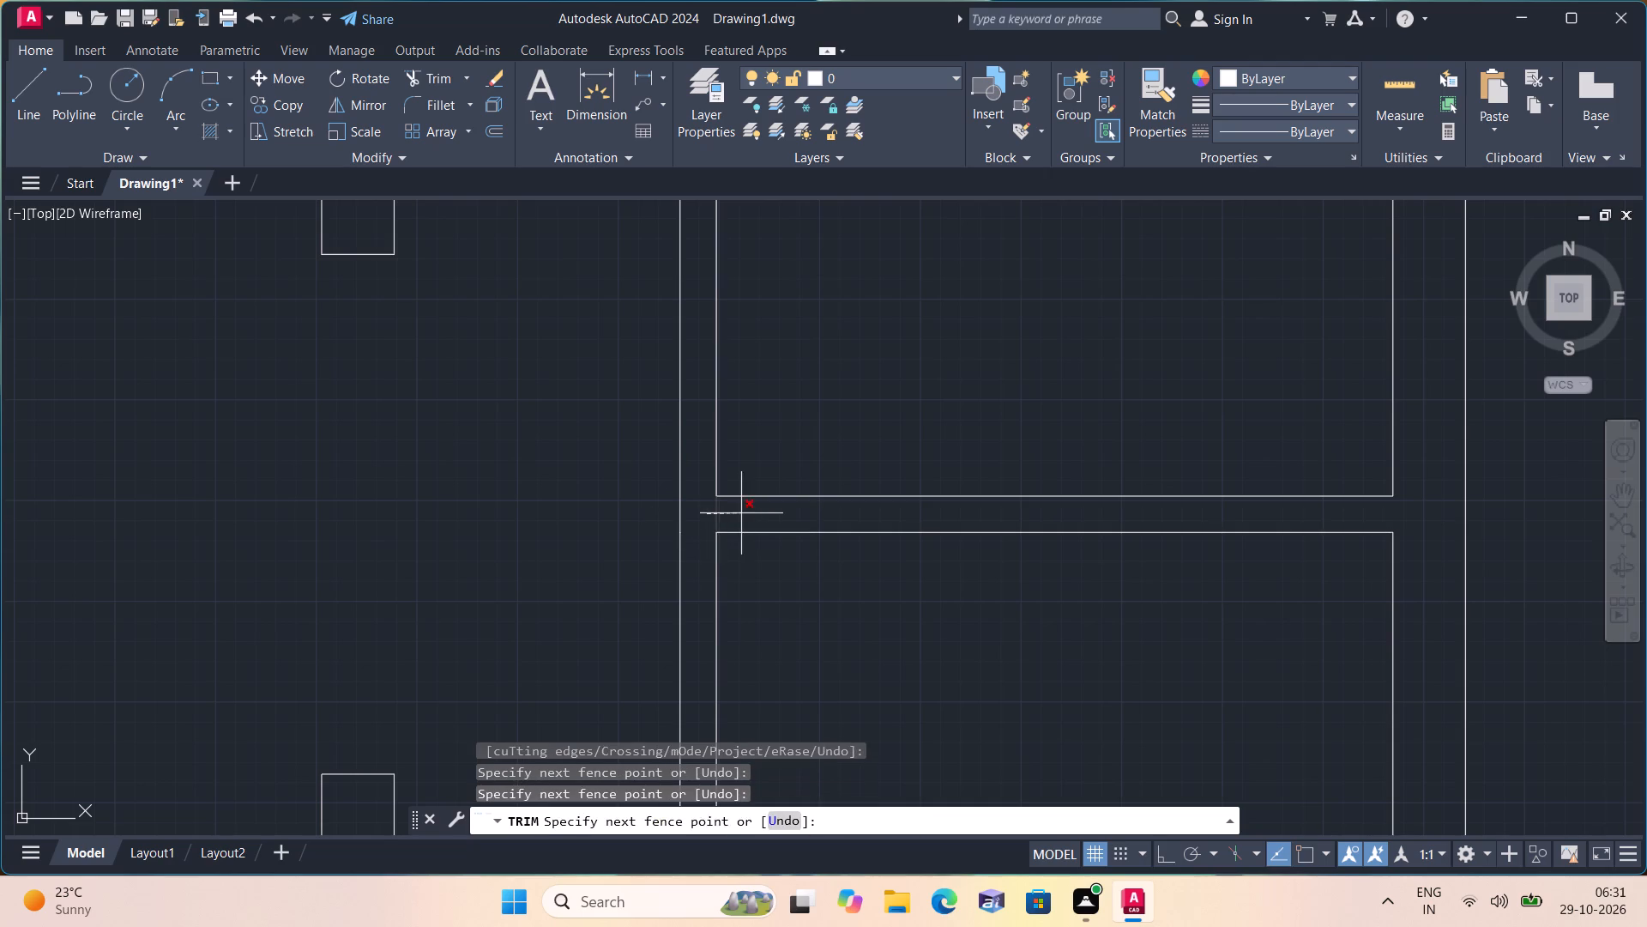
{"action": "left_click", "coordinate": [741, 513]}
Trim the second small room's bottom wall lines left of the partition and the upper line's piece across the partition's thickness.
{"action": "scroll", "coordinate": [729, 513], "scroll_direction": "down", "scroll_amount": 3}
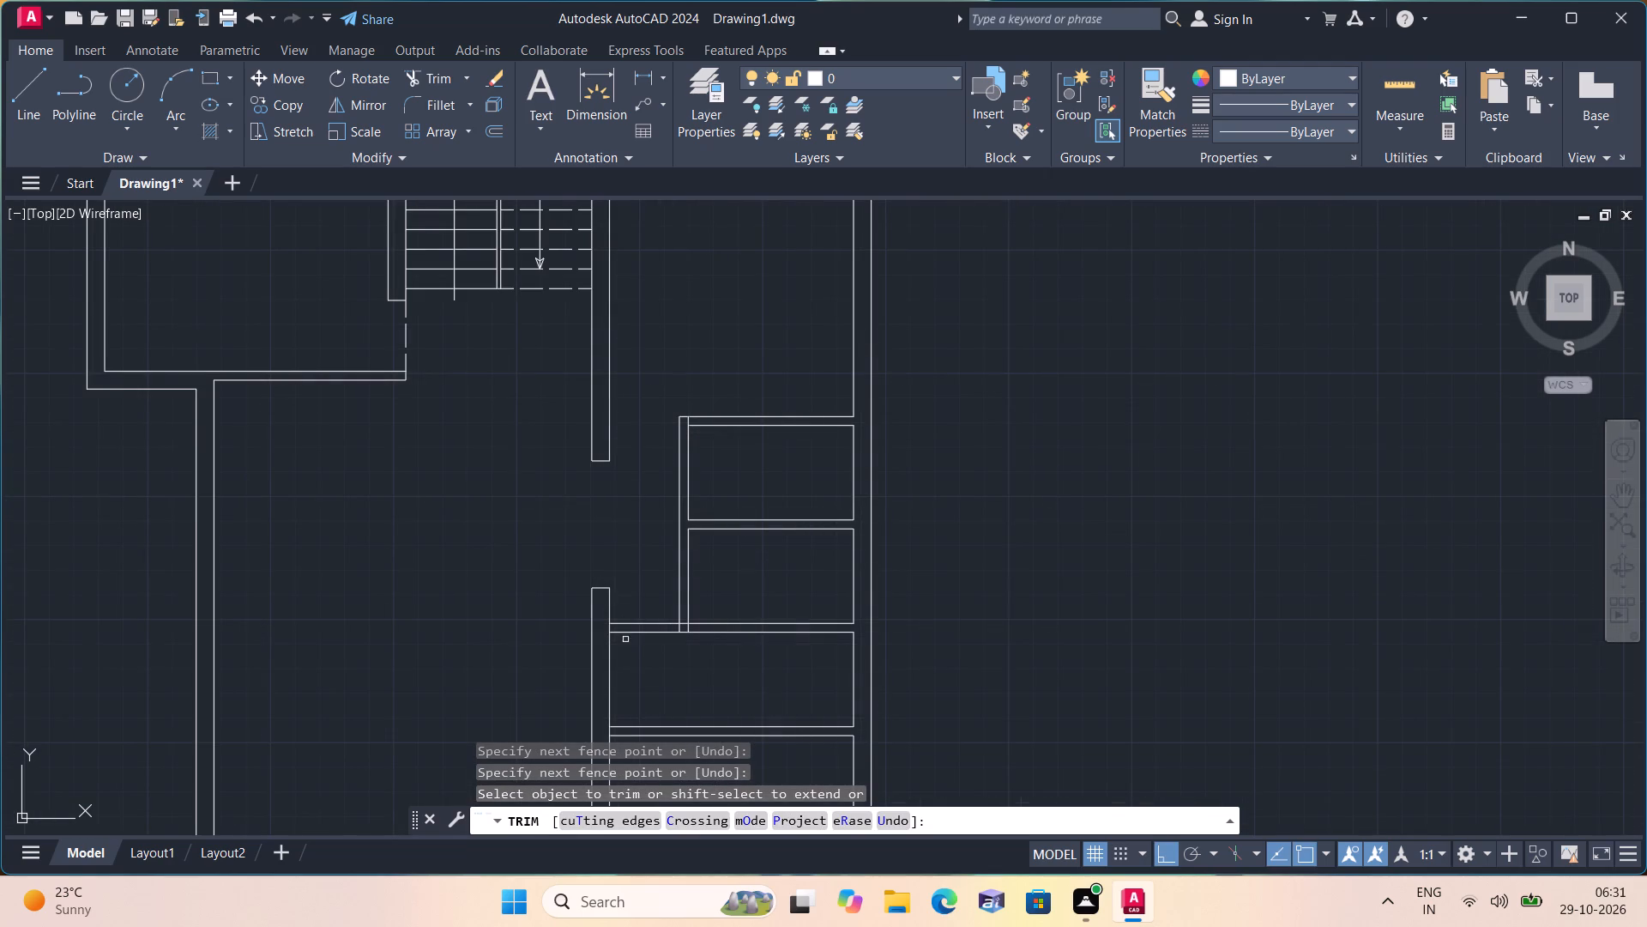
{"action": "left_click_drag", "start_coordinate": [630, 649], "coordinate": [629, 620]}
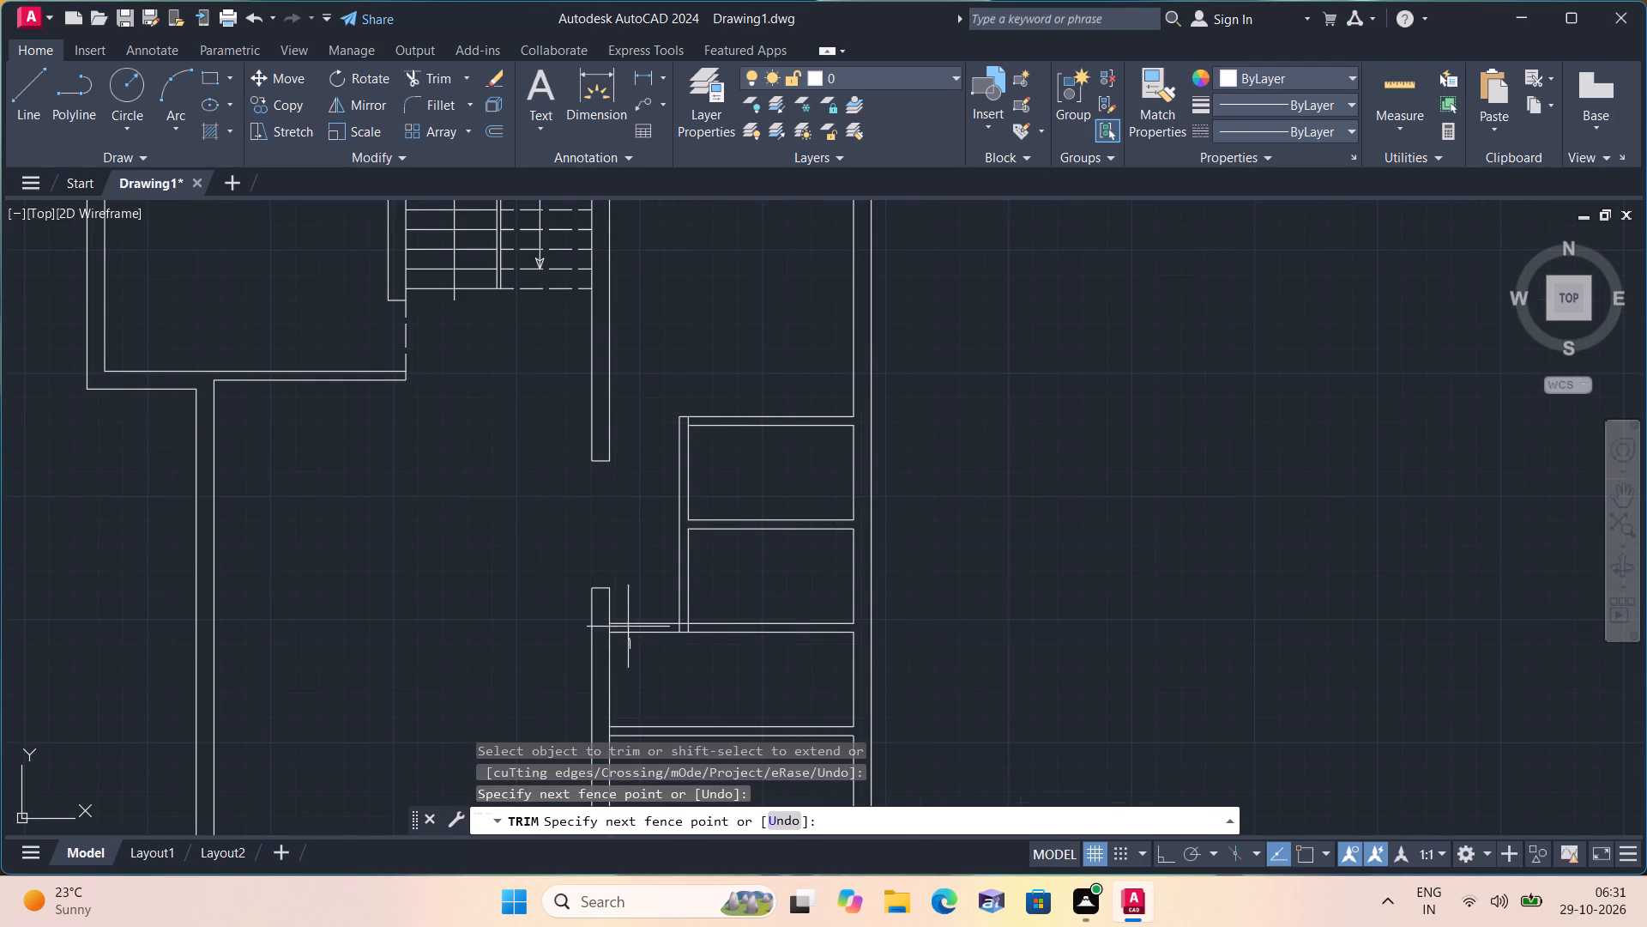
{"action": "left_click_drag", "start_coordinate": [629, 620], "coordinate": [636, 590]}
{"action": "scroll", "coordinate": [703, 618], "scroll_direction": "up", "scroll_amount": 1}
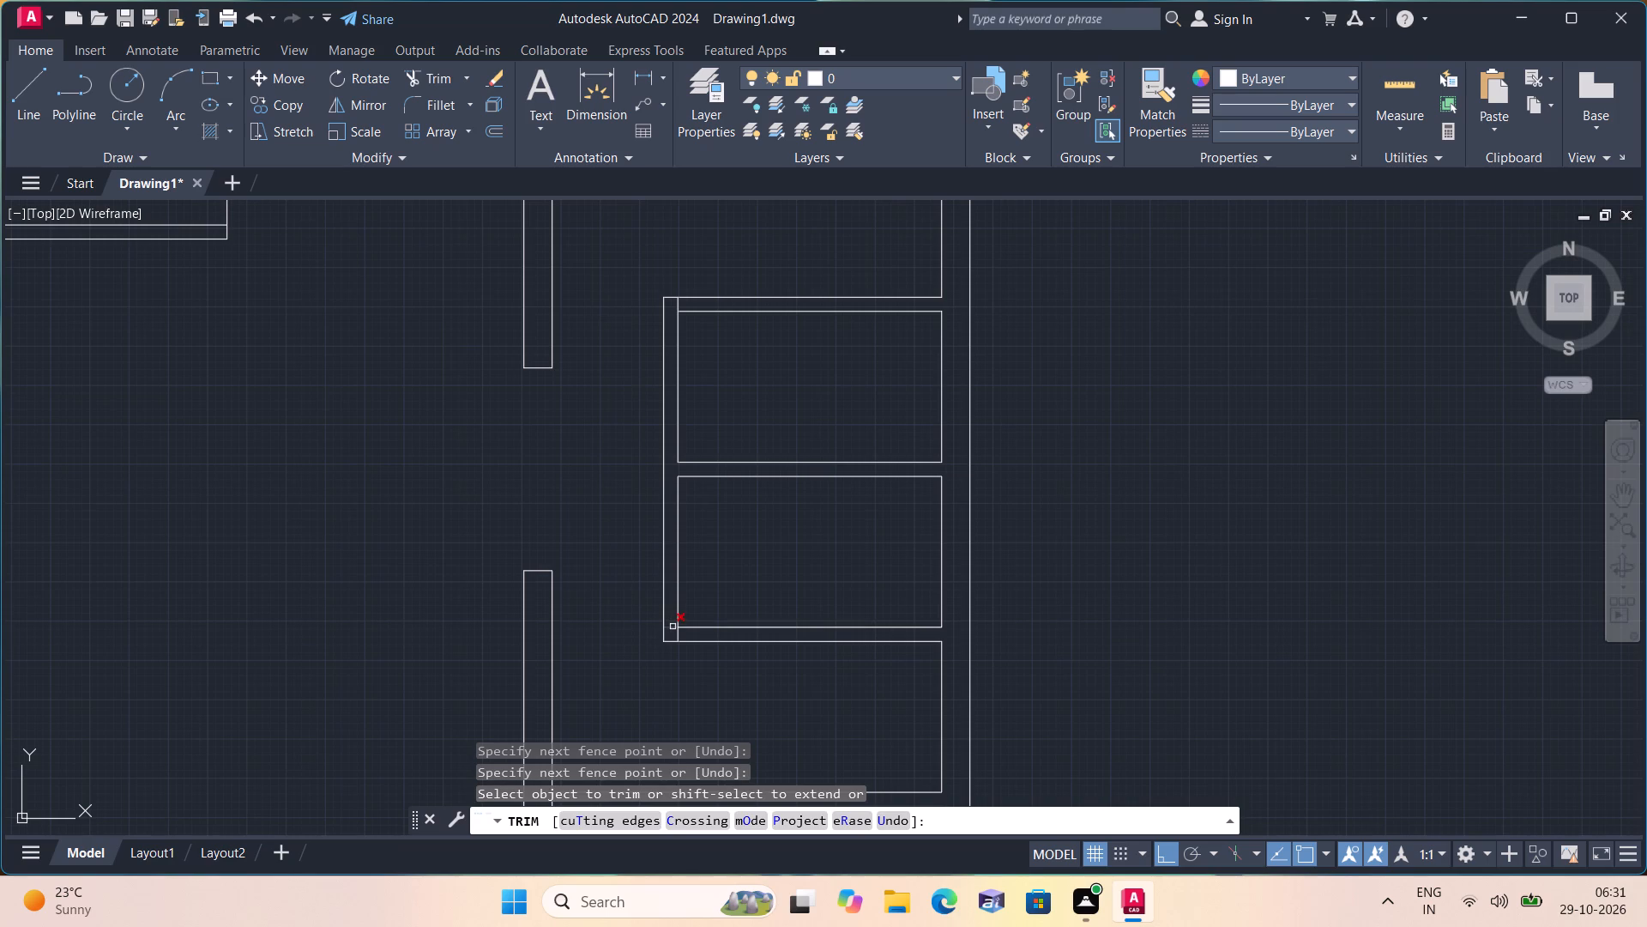
{"action": "left_click", "coordinate": [673, 627]}
{"action": "middle_click_drag", "start_coordinate": [793, 592], "coordinate": [407, 600]}
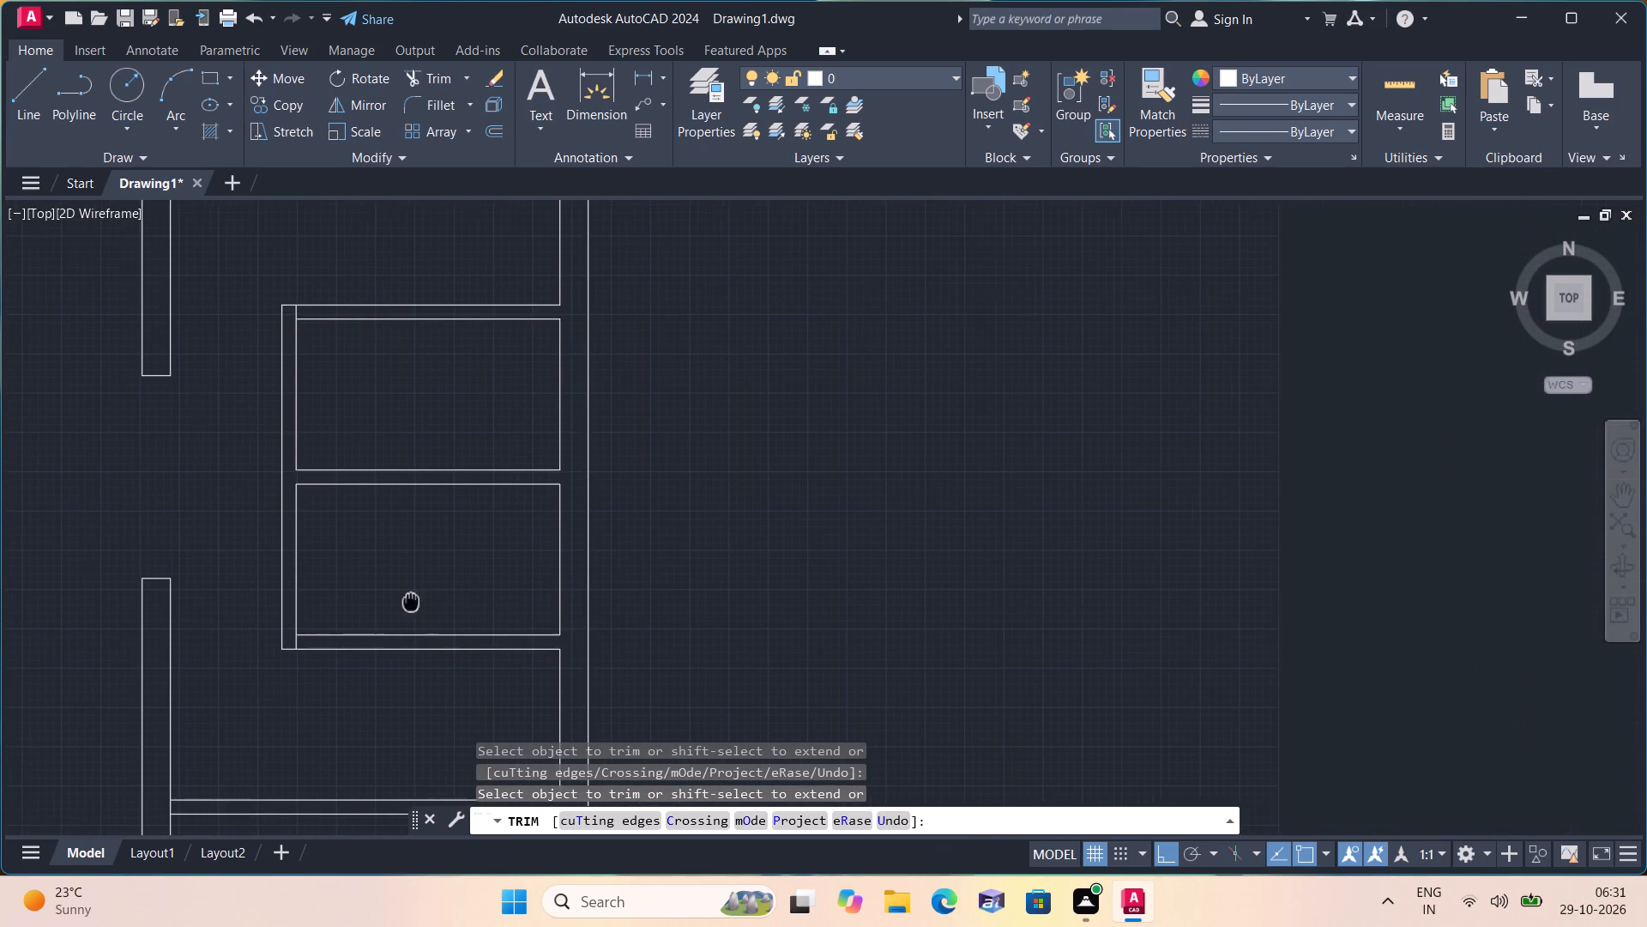
{"action": "middle_click_drag", "start_coordinate": [407, 600], "coordinate": [405, 600]}
{"action": "key", "text": "space"}
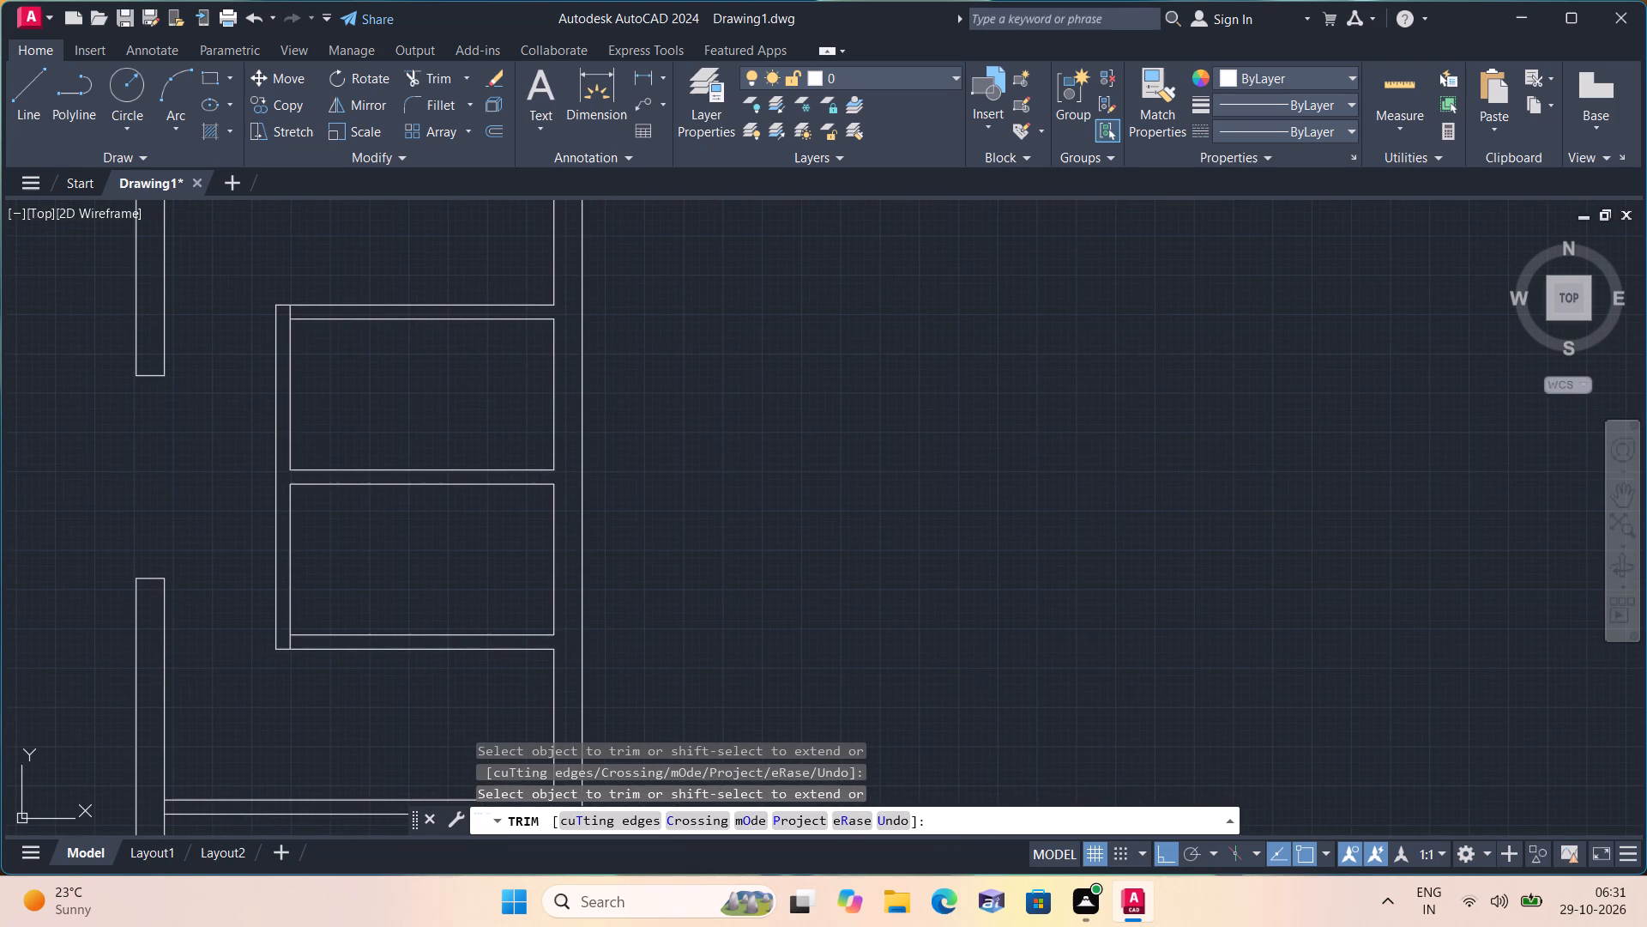
Offset the right wall's inner line 3'8" inward in the third small room.
{"action": "type", "text": "off"}
{"action": "key", "text": "space"}
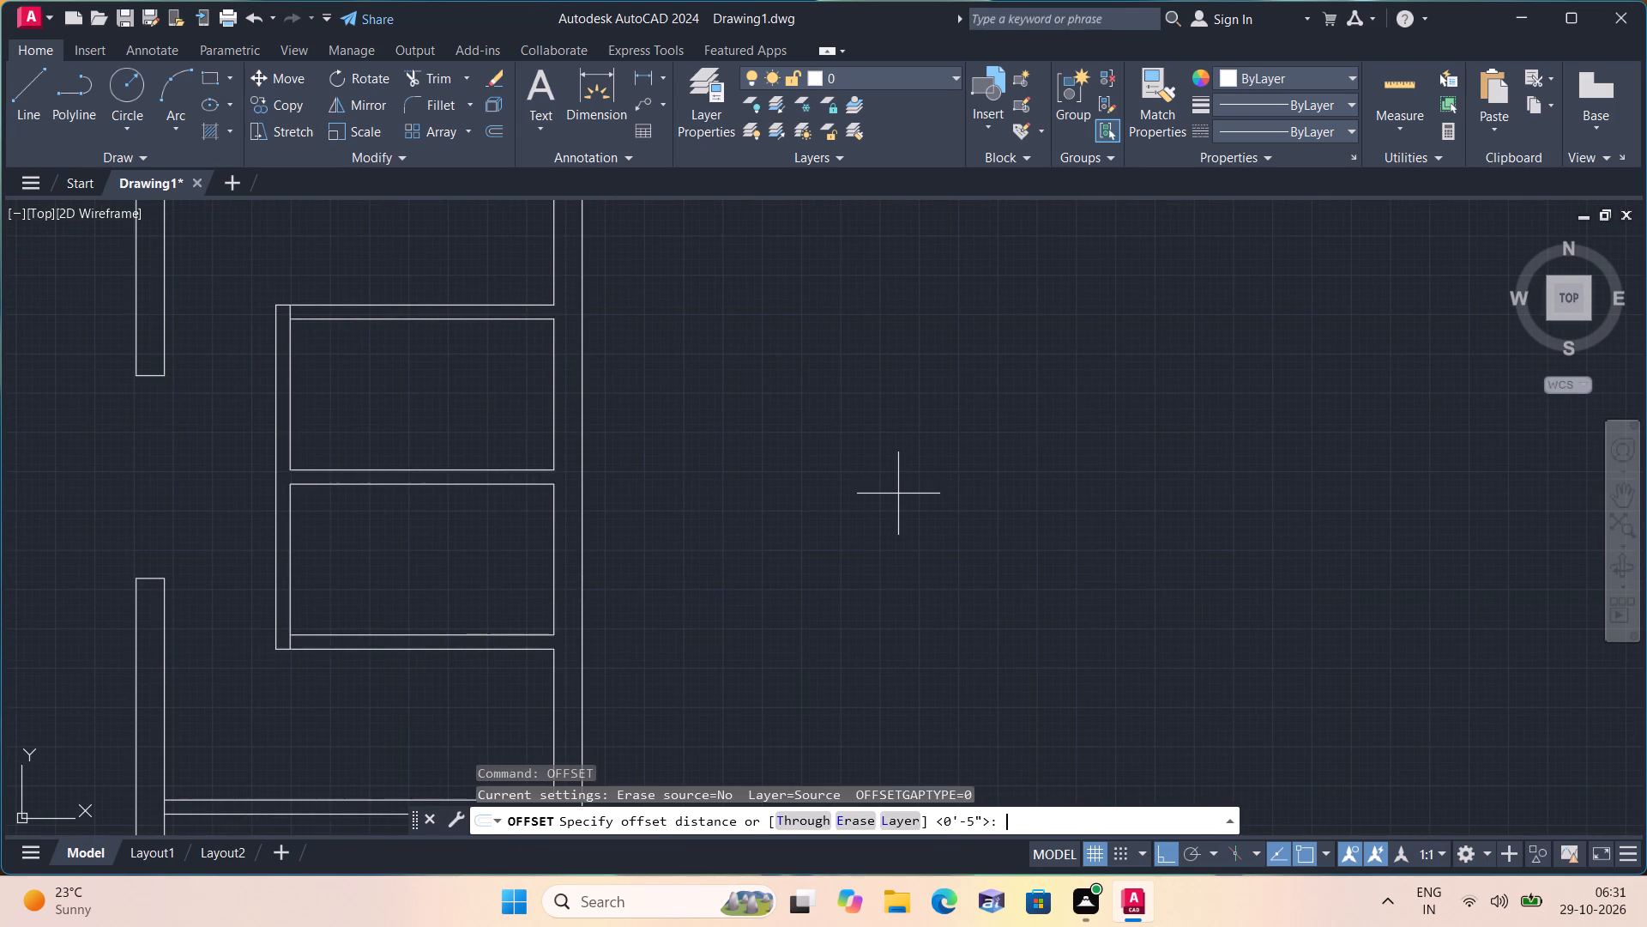
{"action": "type", "text": "3'8\""}
{"action": "key", "text": "space"}
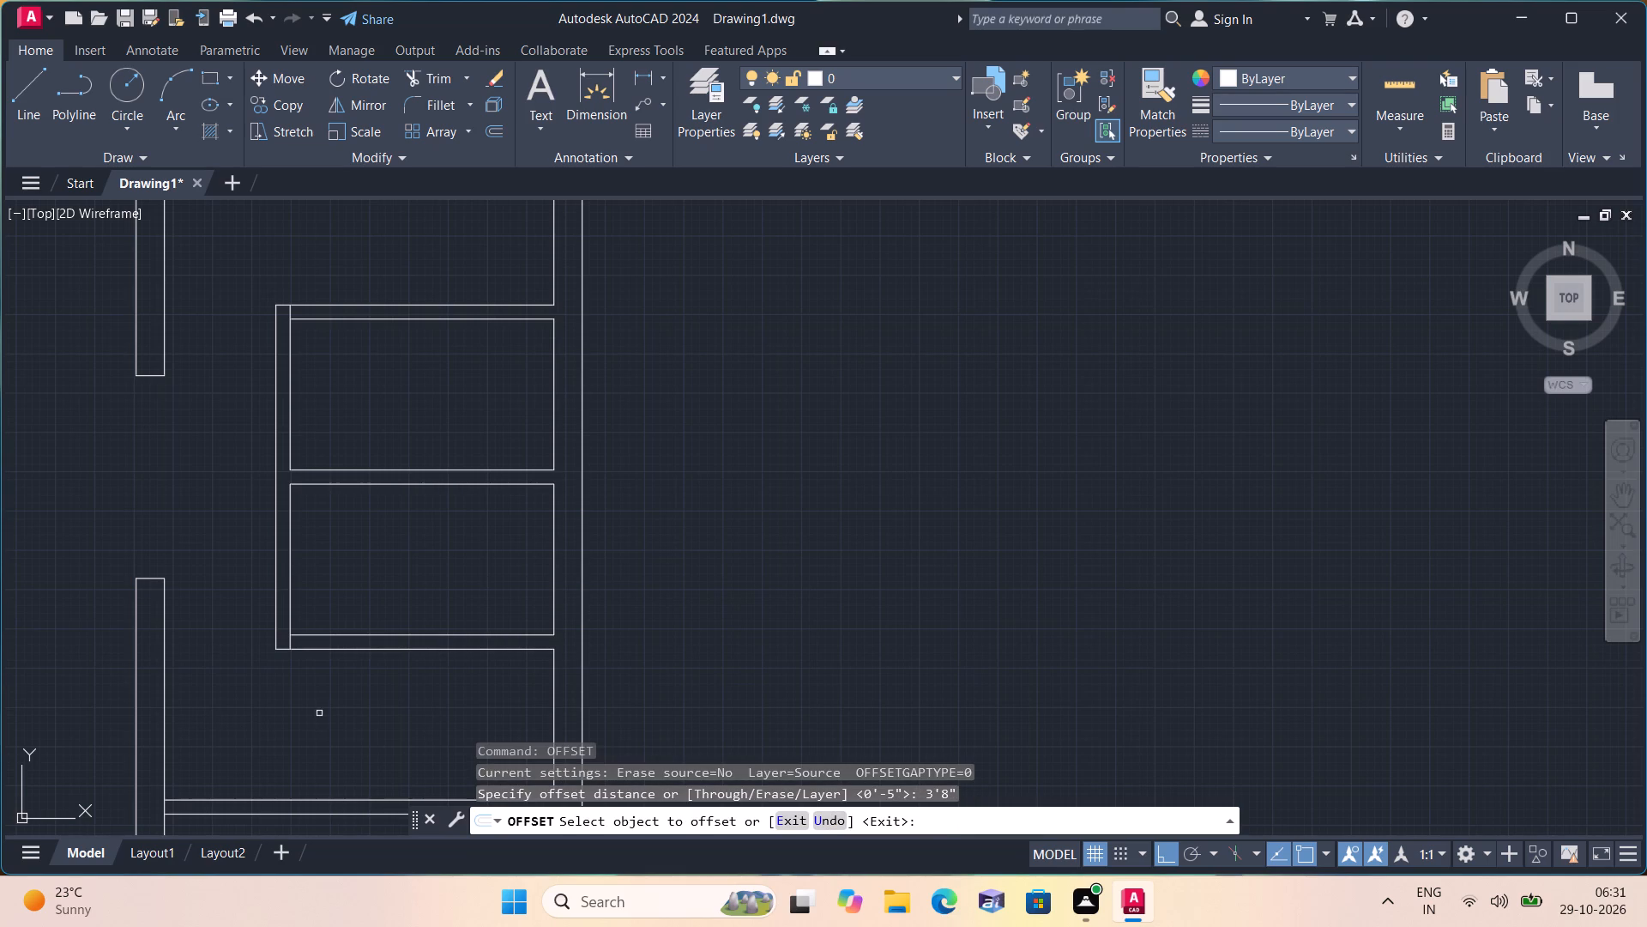
{"action": "middle_click_drag", "start_coordinate": [356, 718], "coordinate": [413, 480]}
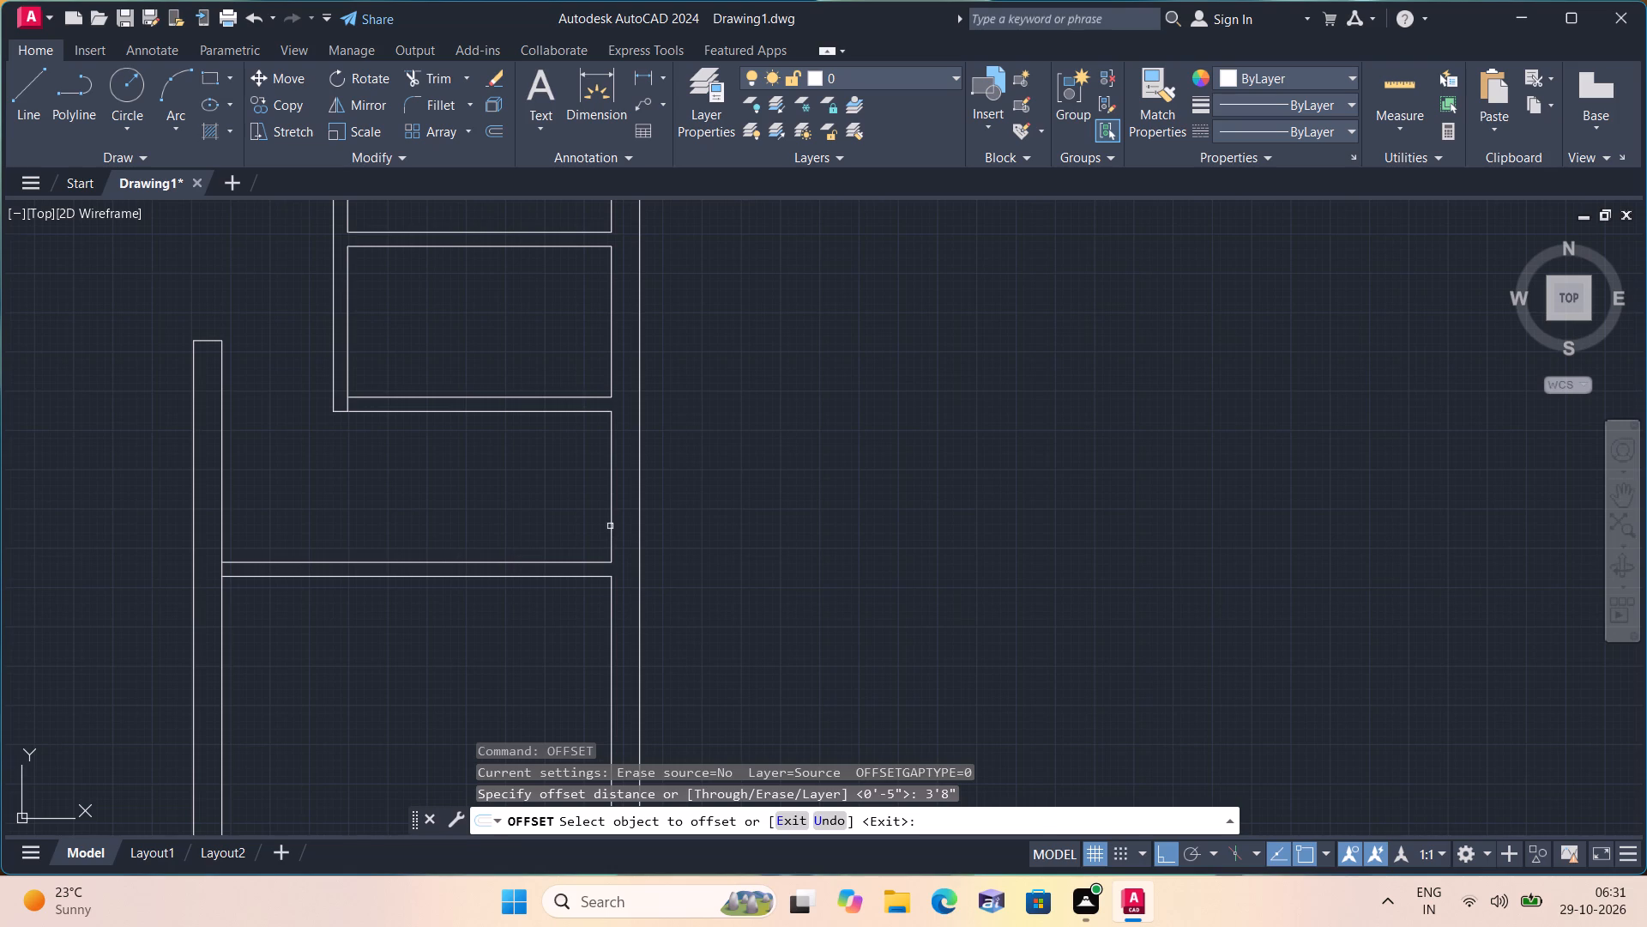
{"action": "left_click", "coordinate": [612, 527]}
{"action": "left_click", "coordinate": [426, 537]}
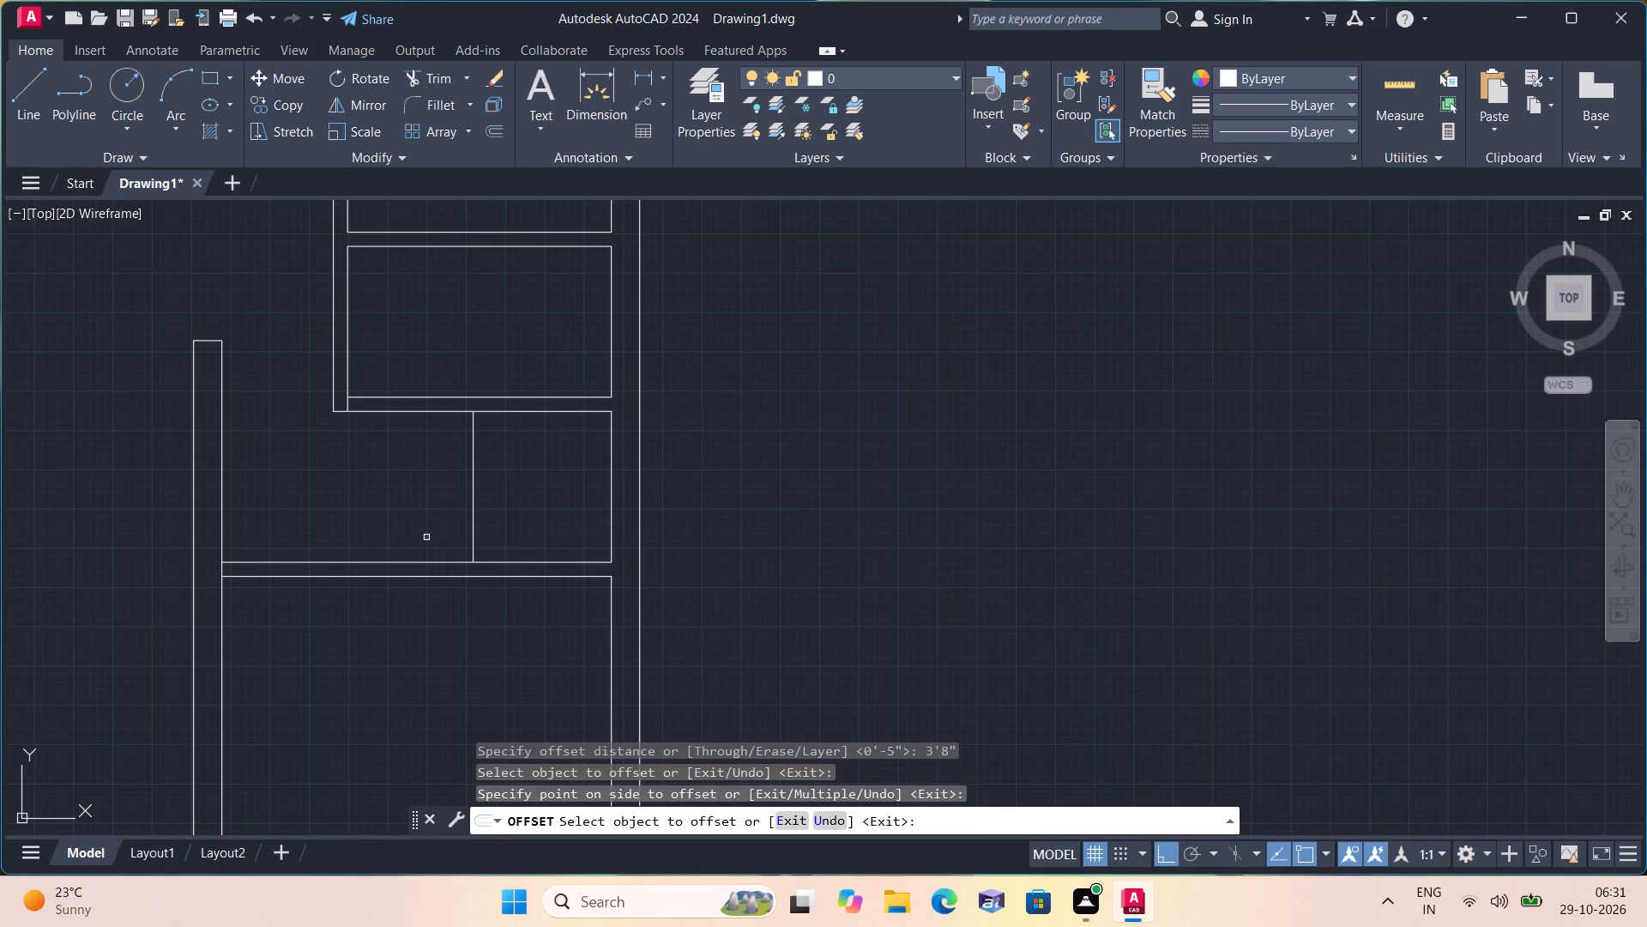
Offset the third small room's new vertical line 4.5" to the left to form a partition wall.
{"action": "key", "text": "space"}
{"action": "key", "text": "space"}
{"action": "type", "text": "4.5\""}
{"action": "key", "text": "space"}
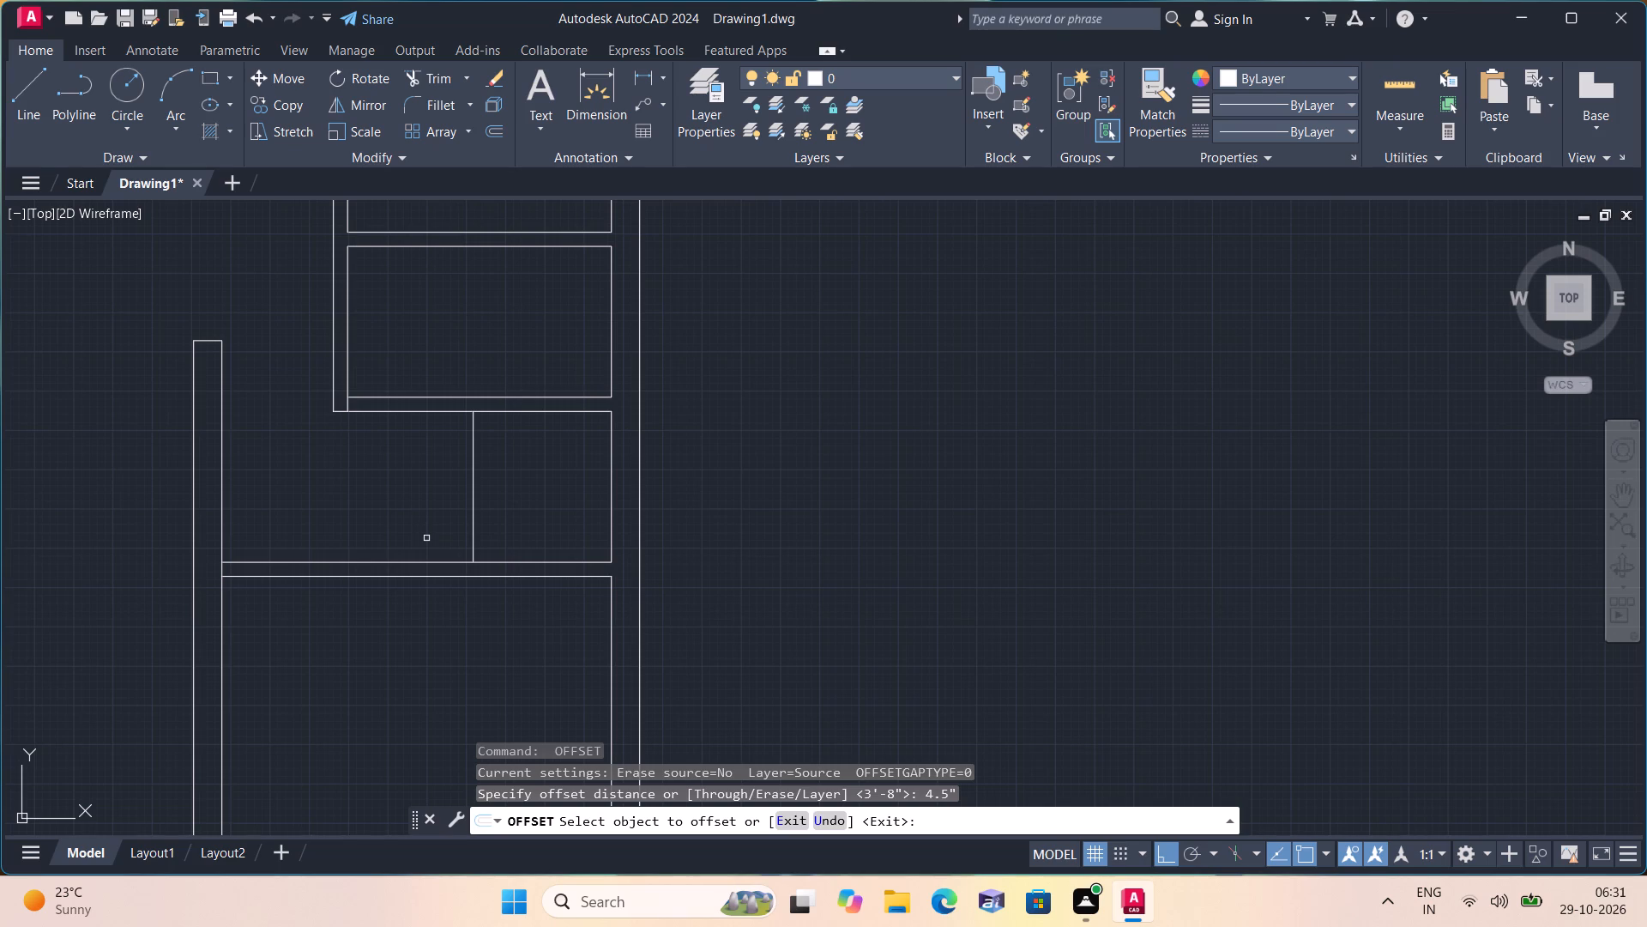
{"action": "left_click", "coordinate": [474, 505]}
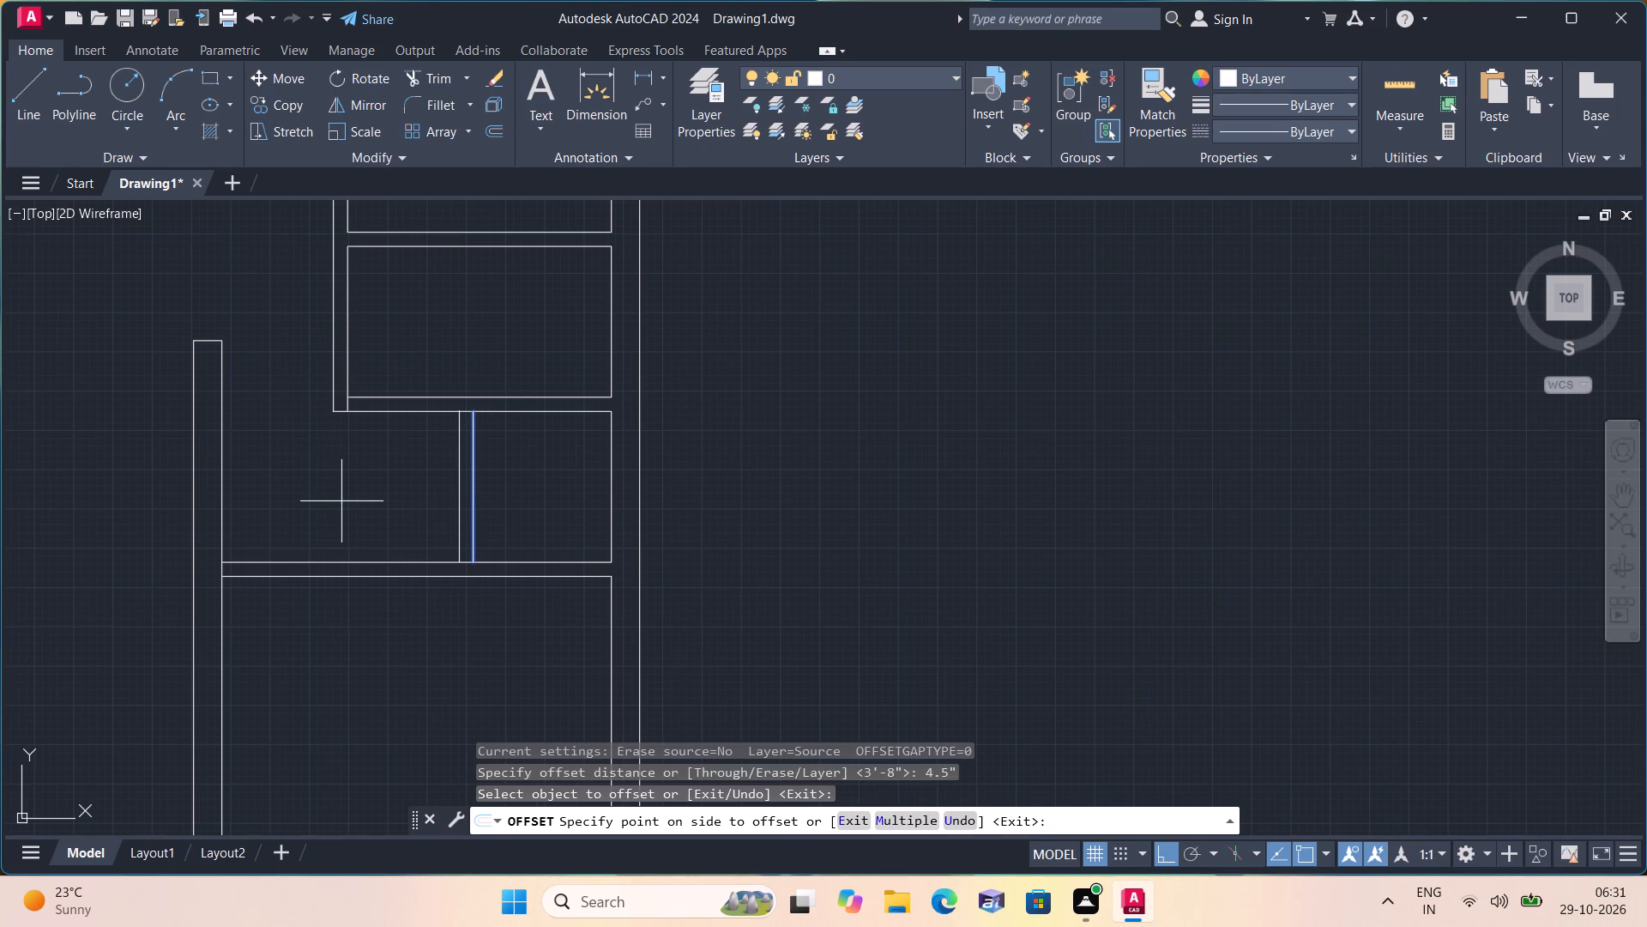
{"action": "left_click", "coordinate": [341, 501]}
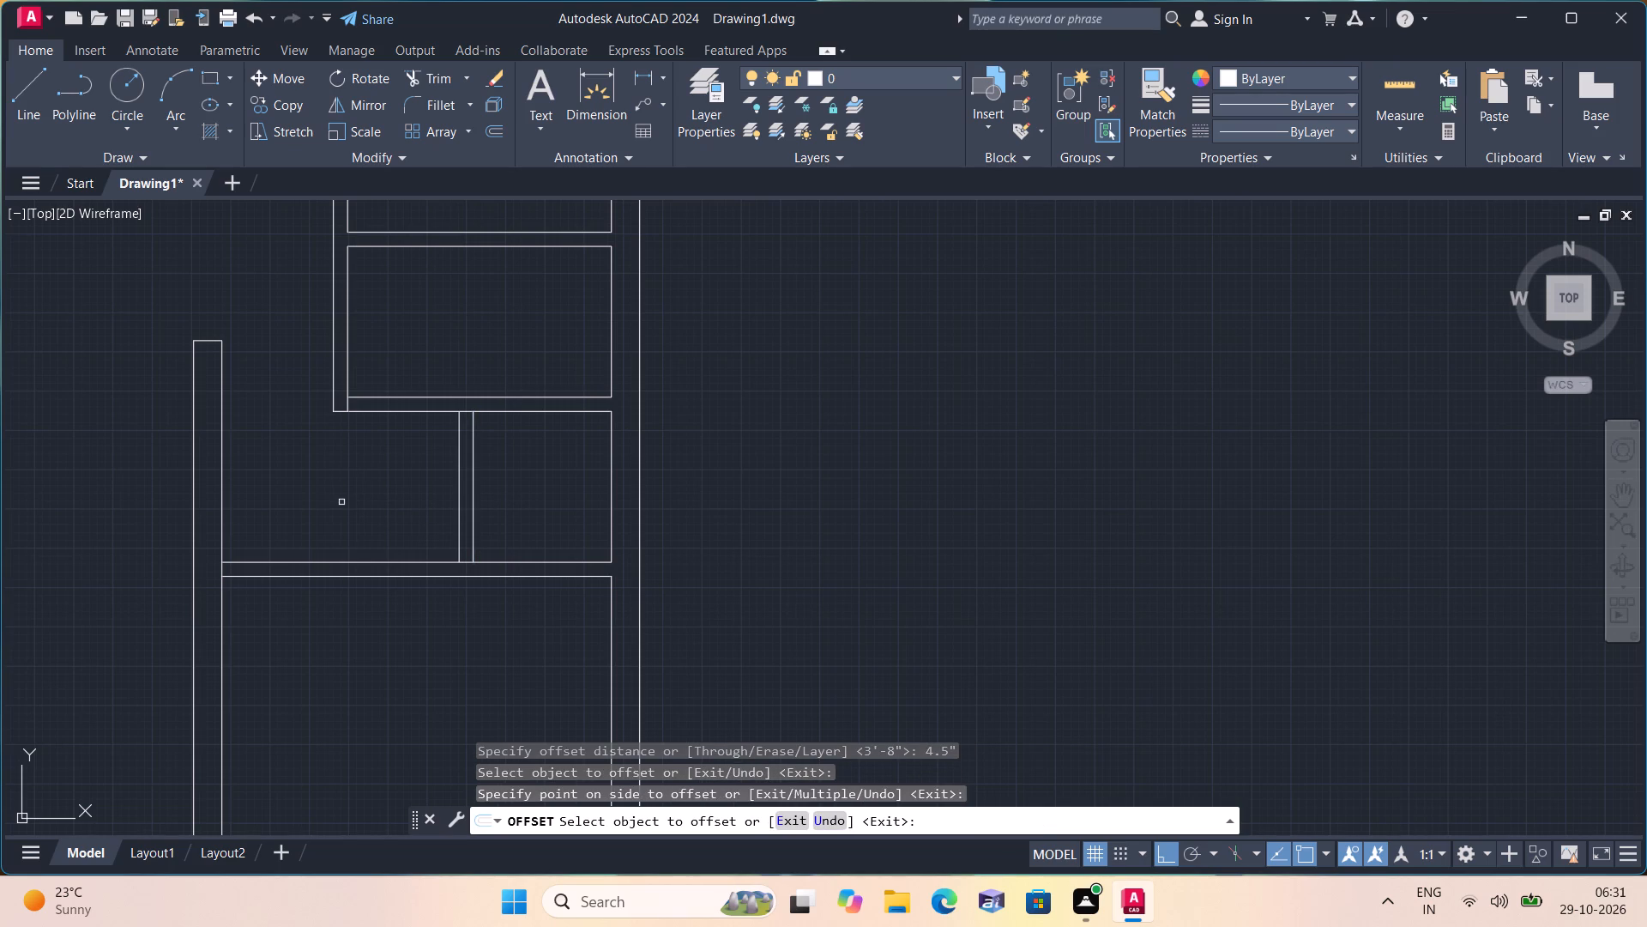
{"action": "key", "text": "space"}
Draw a line 2' along the first small room's top wall from the partition's inner line, continuing across the wall's thickness.
{"action": "type", "text": "l"}
{"action": "key", "text": "space"}
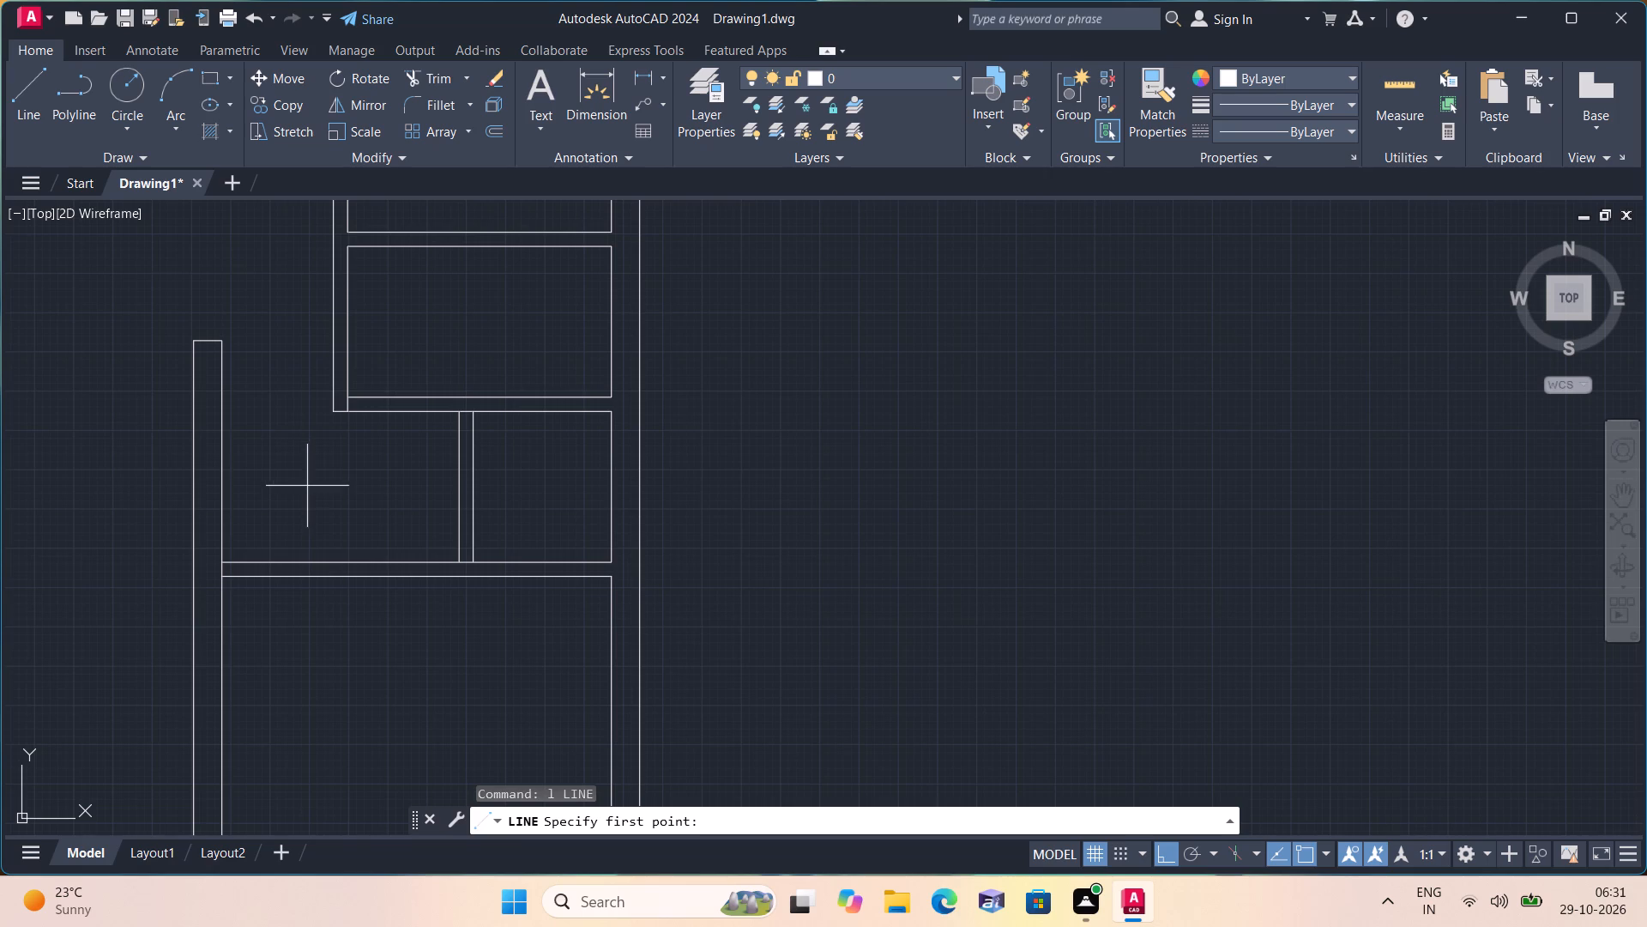
{"action": "middle_click_drag", "start_coordinate": [254, 378], "coordinate": [438, 665]}
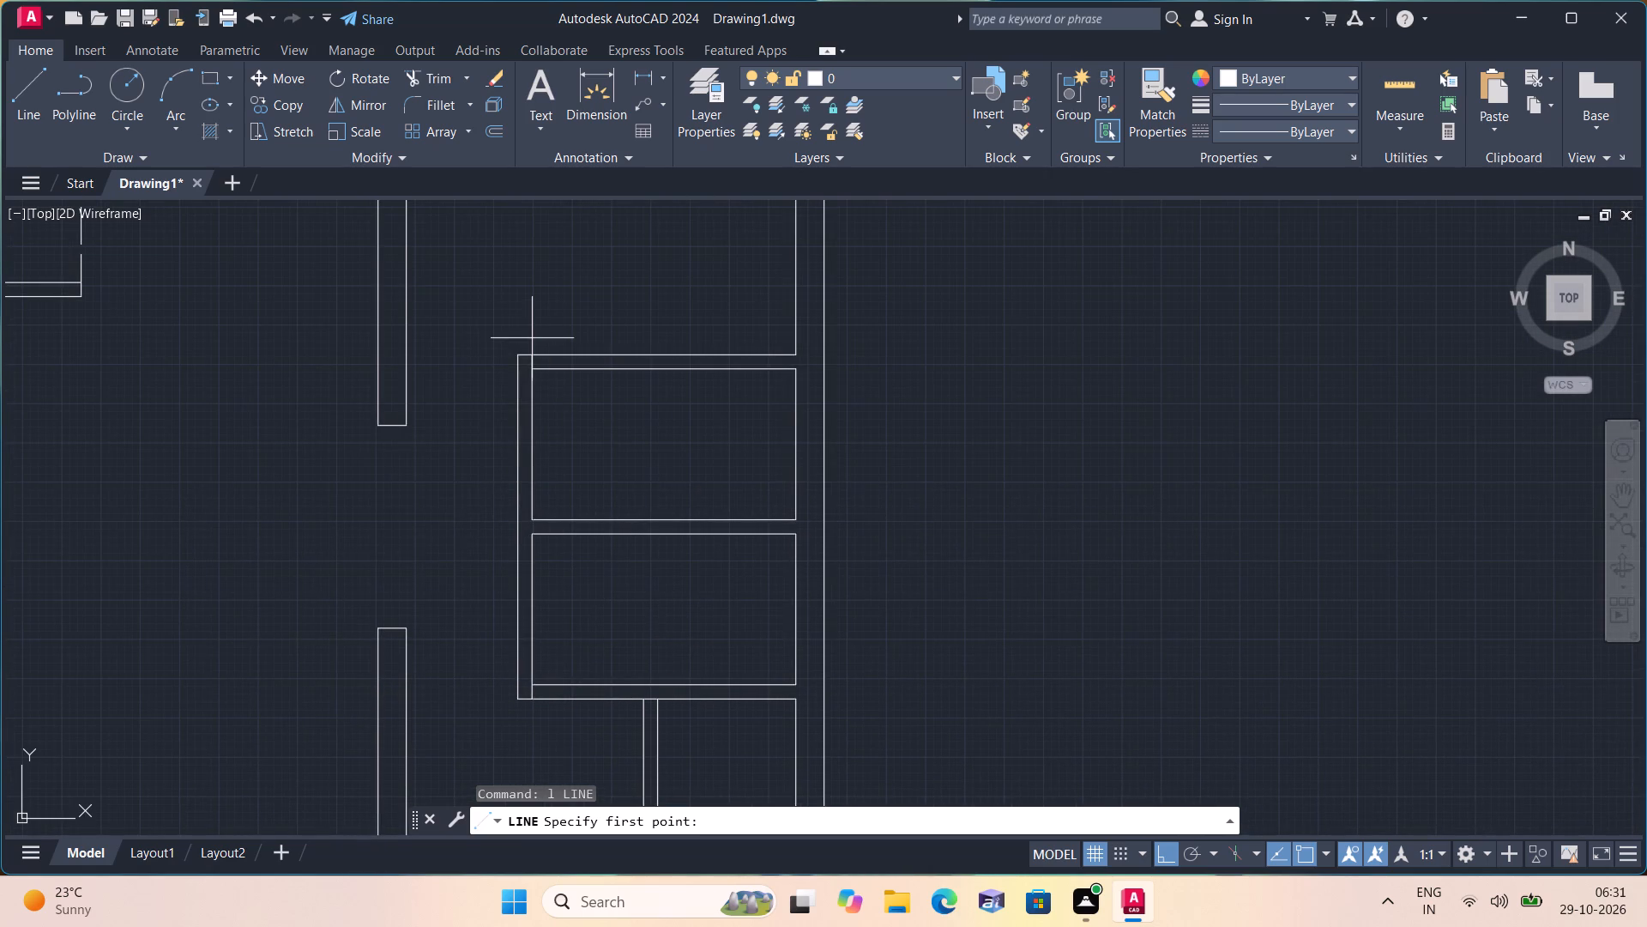
{"action": "scroll", "coordinate": [532, 335], "scroll_direction": "up", "scroll_amount": 1}
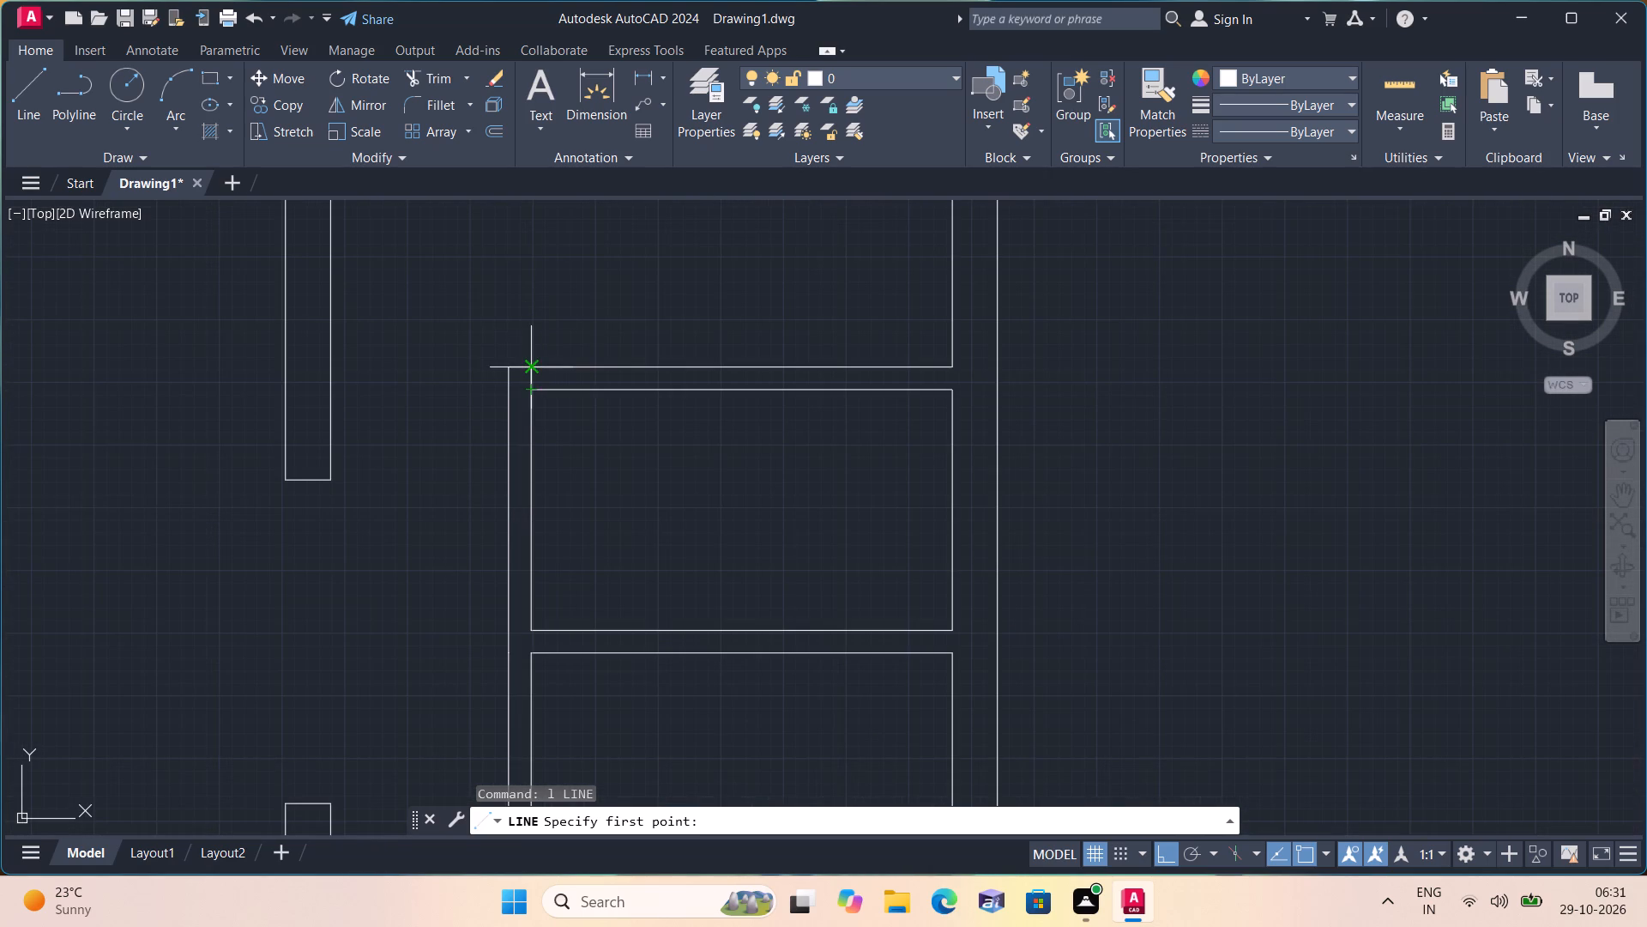
{"action": "left_click", "coordinate": [531, 365]}
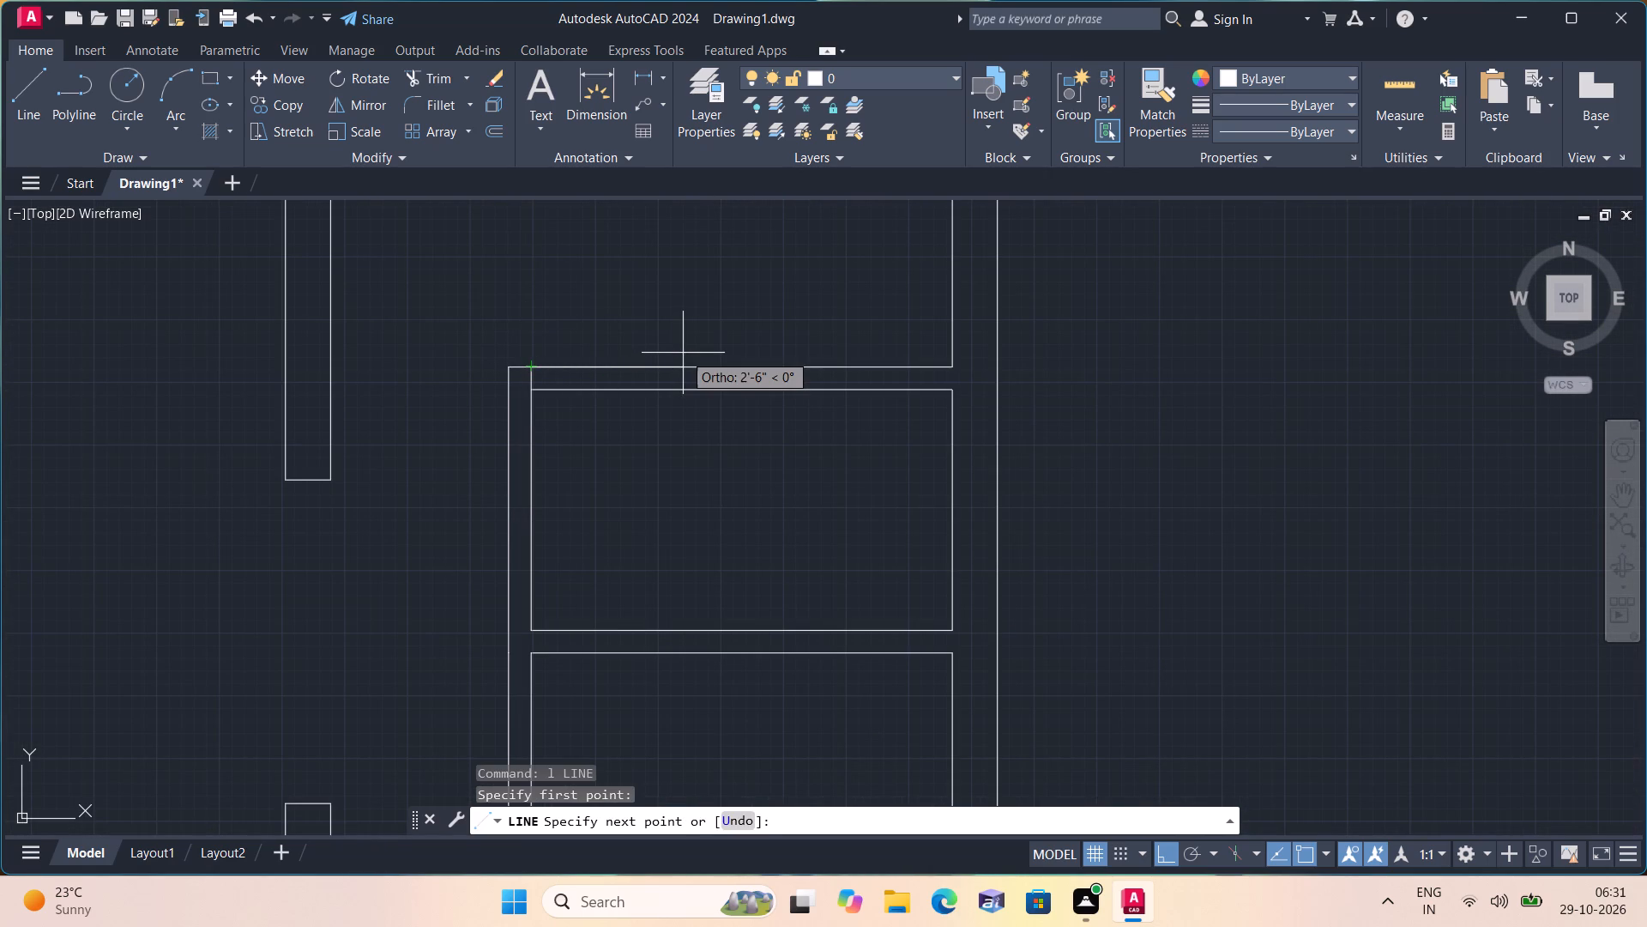
{"action": "type", "text": "2'"}
{"action": "key", "text": "space"}
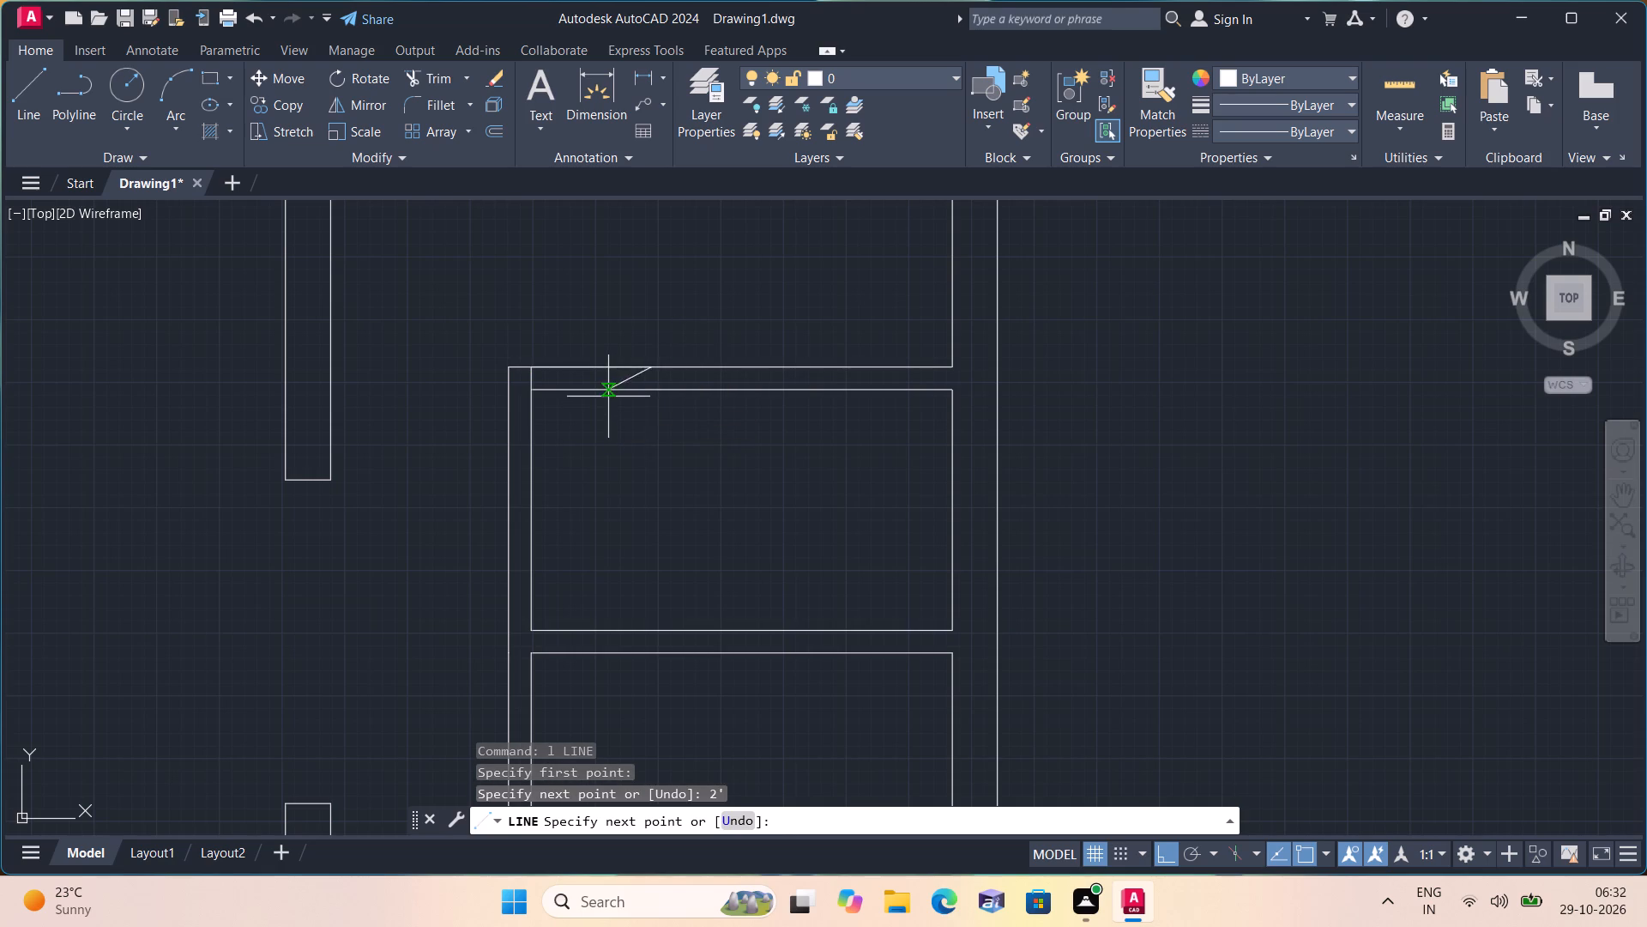
{"action": "left_click", "coordinate": [655, 391]}
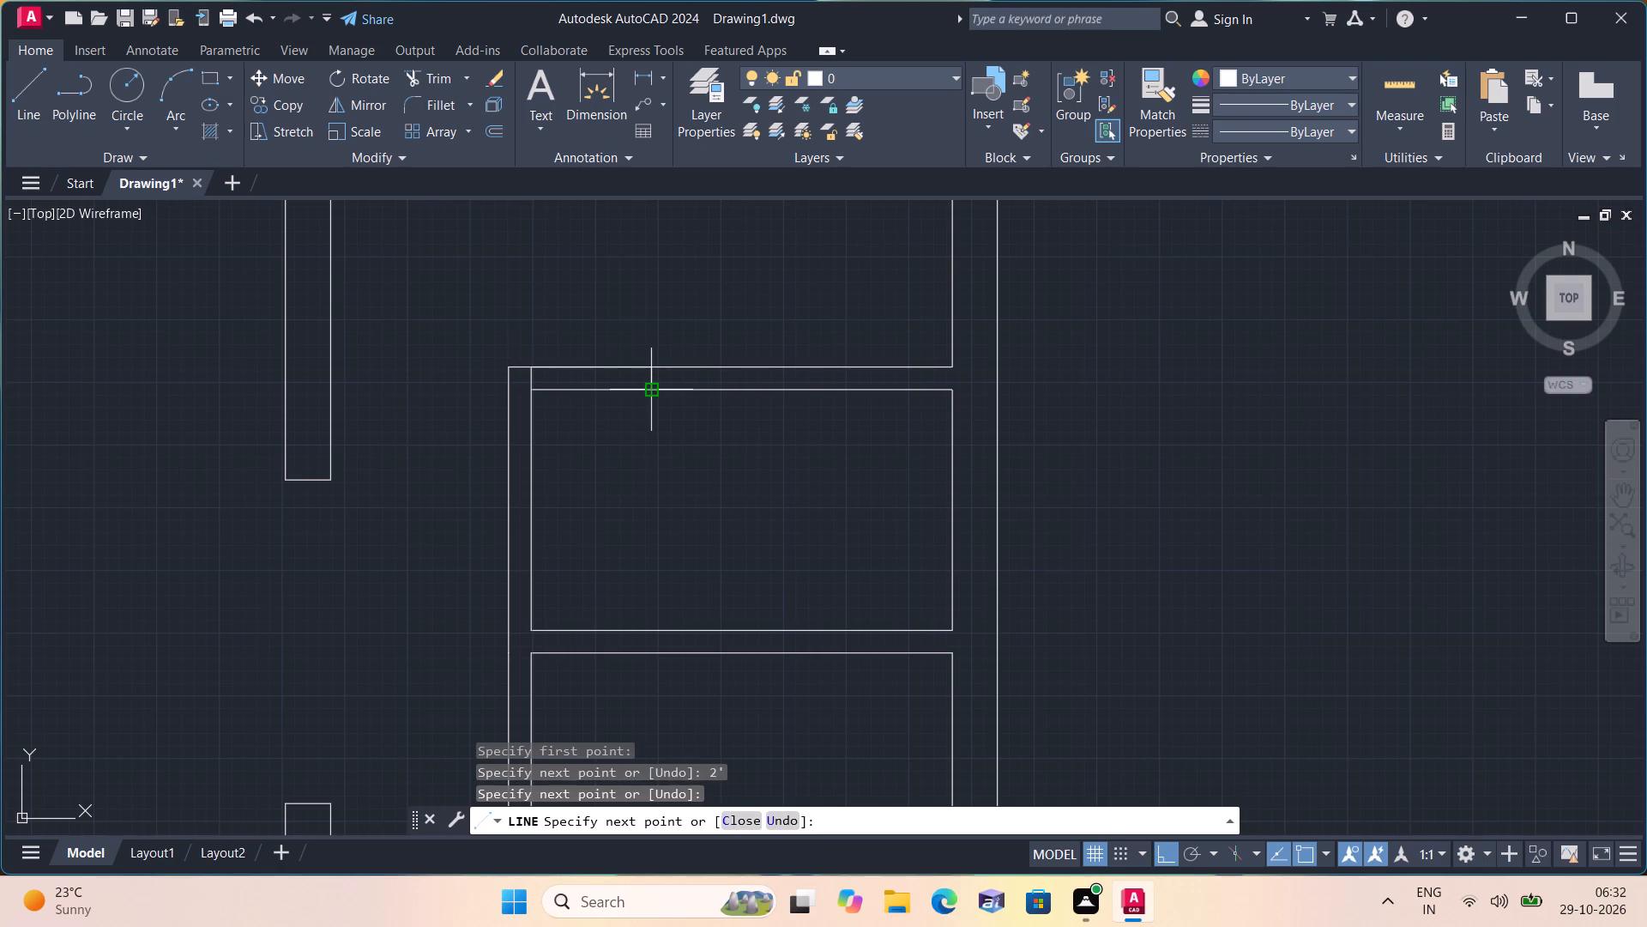
{"action": "key", "text": "space"}
Trim the first small room's top wall lines between the partition and the 2' mark.
{"action": "type", "text": "tr"}
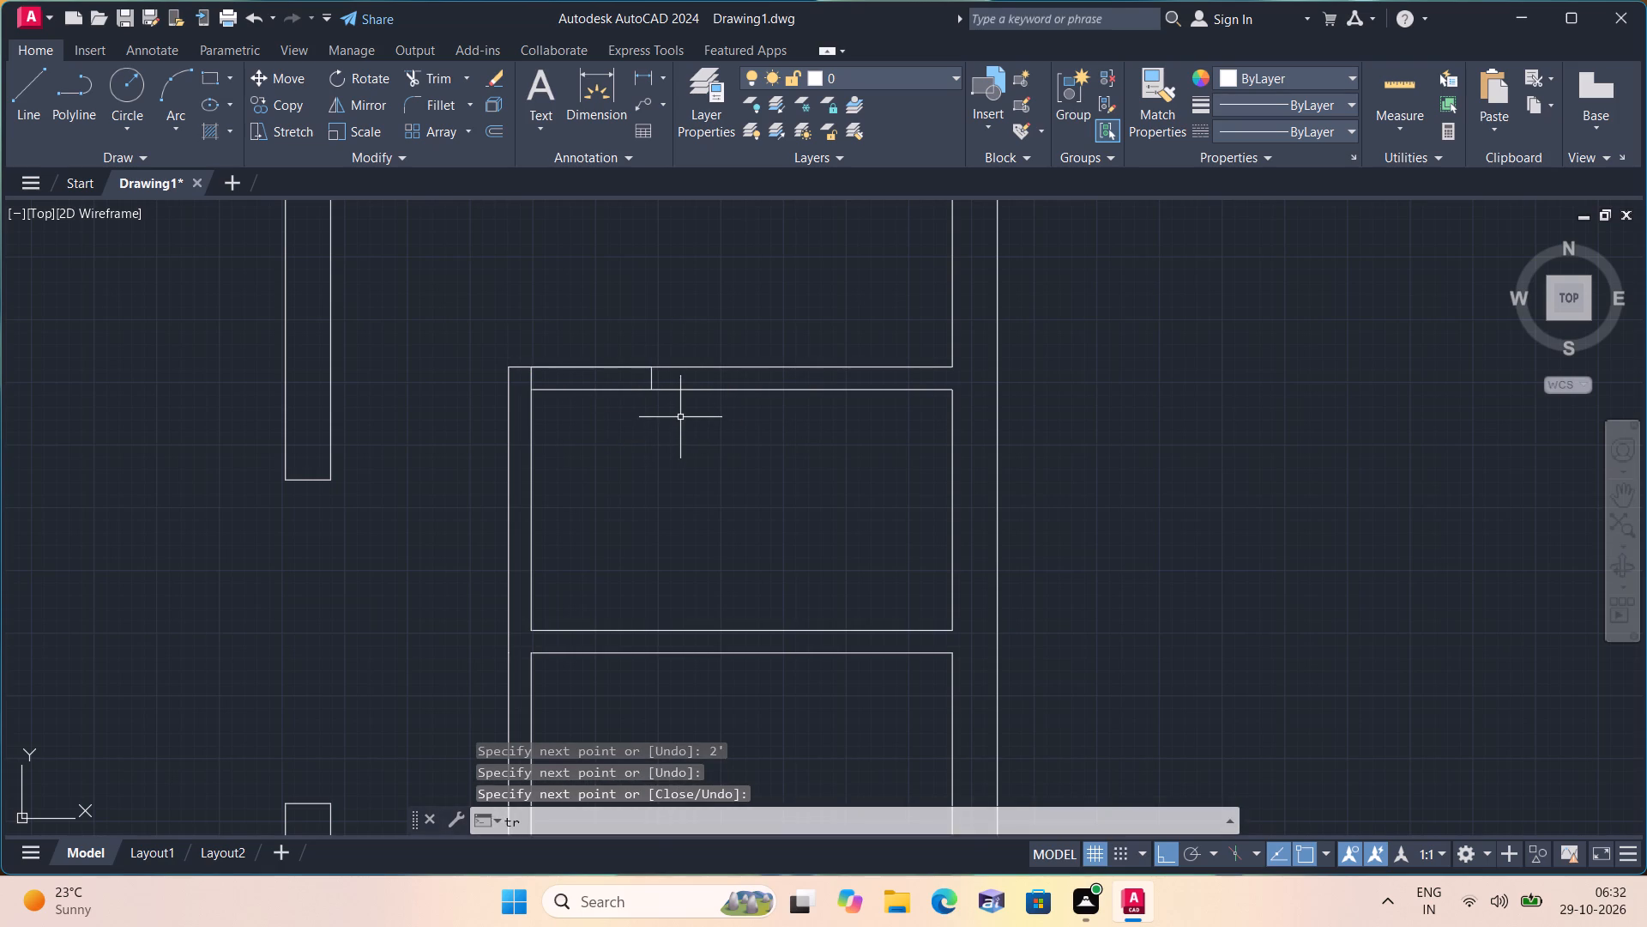
{"action": "type", "text": "im"}
{"action": "key", "text": "space"}
{"action": "left_click", "coordinate": [612, 389]}
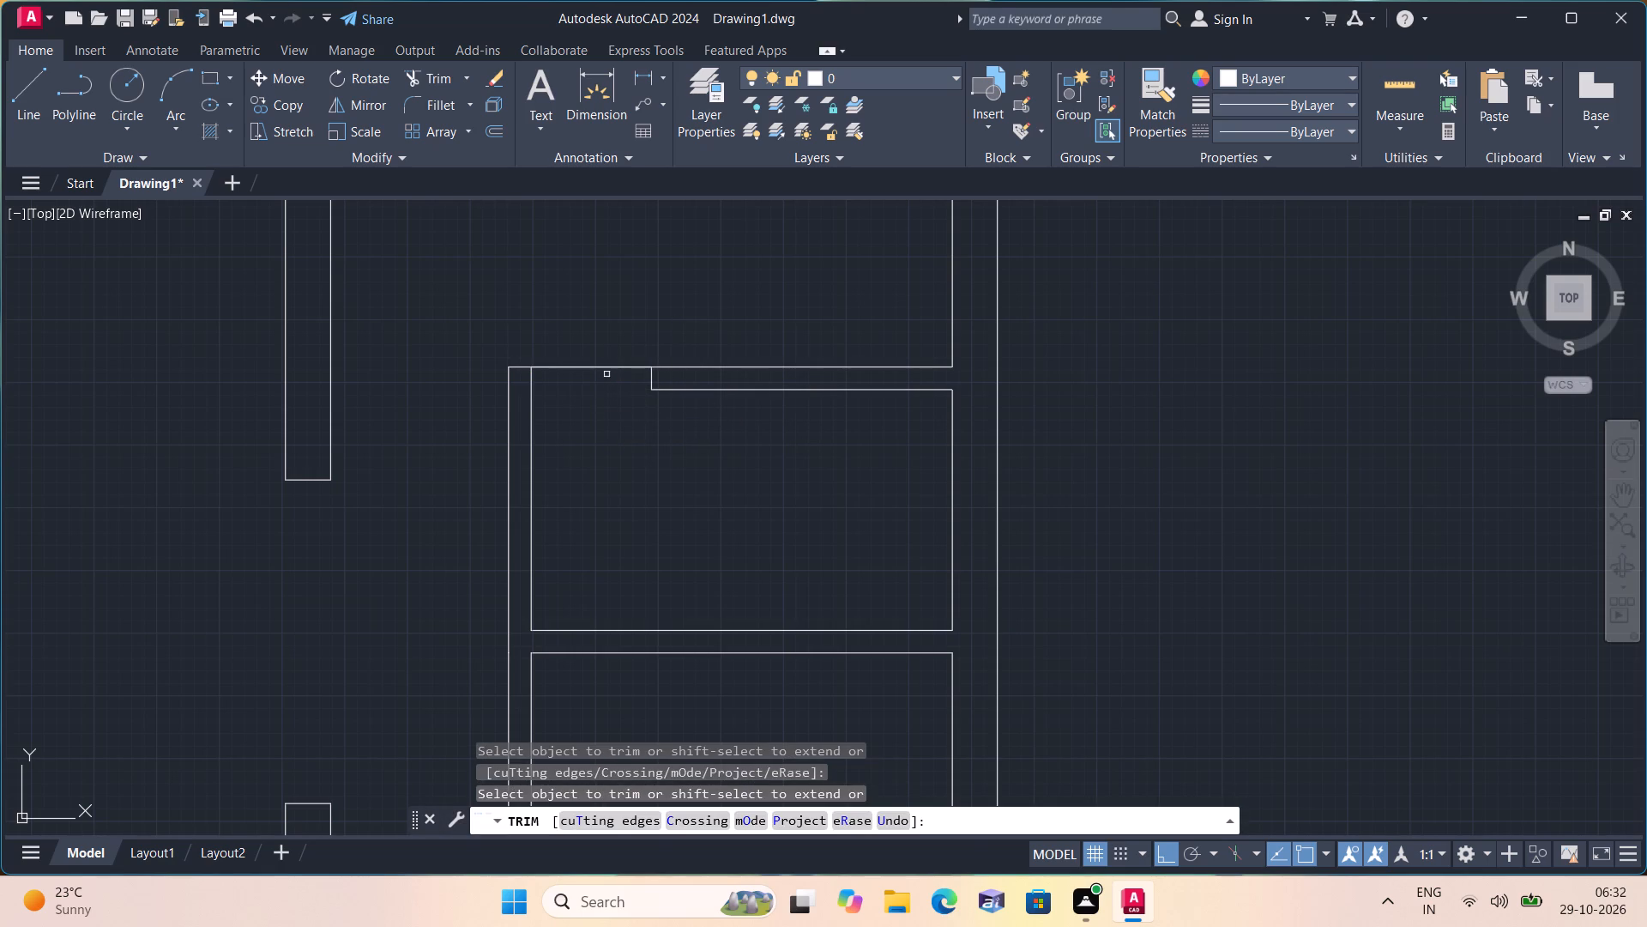
{"action": "left_click", "coordinate": [605, 364]}
{"action": "scroll", "coordinate": [621, 301], "scroll_direction": "down", "scroll_amount": 1}
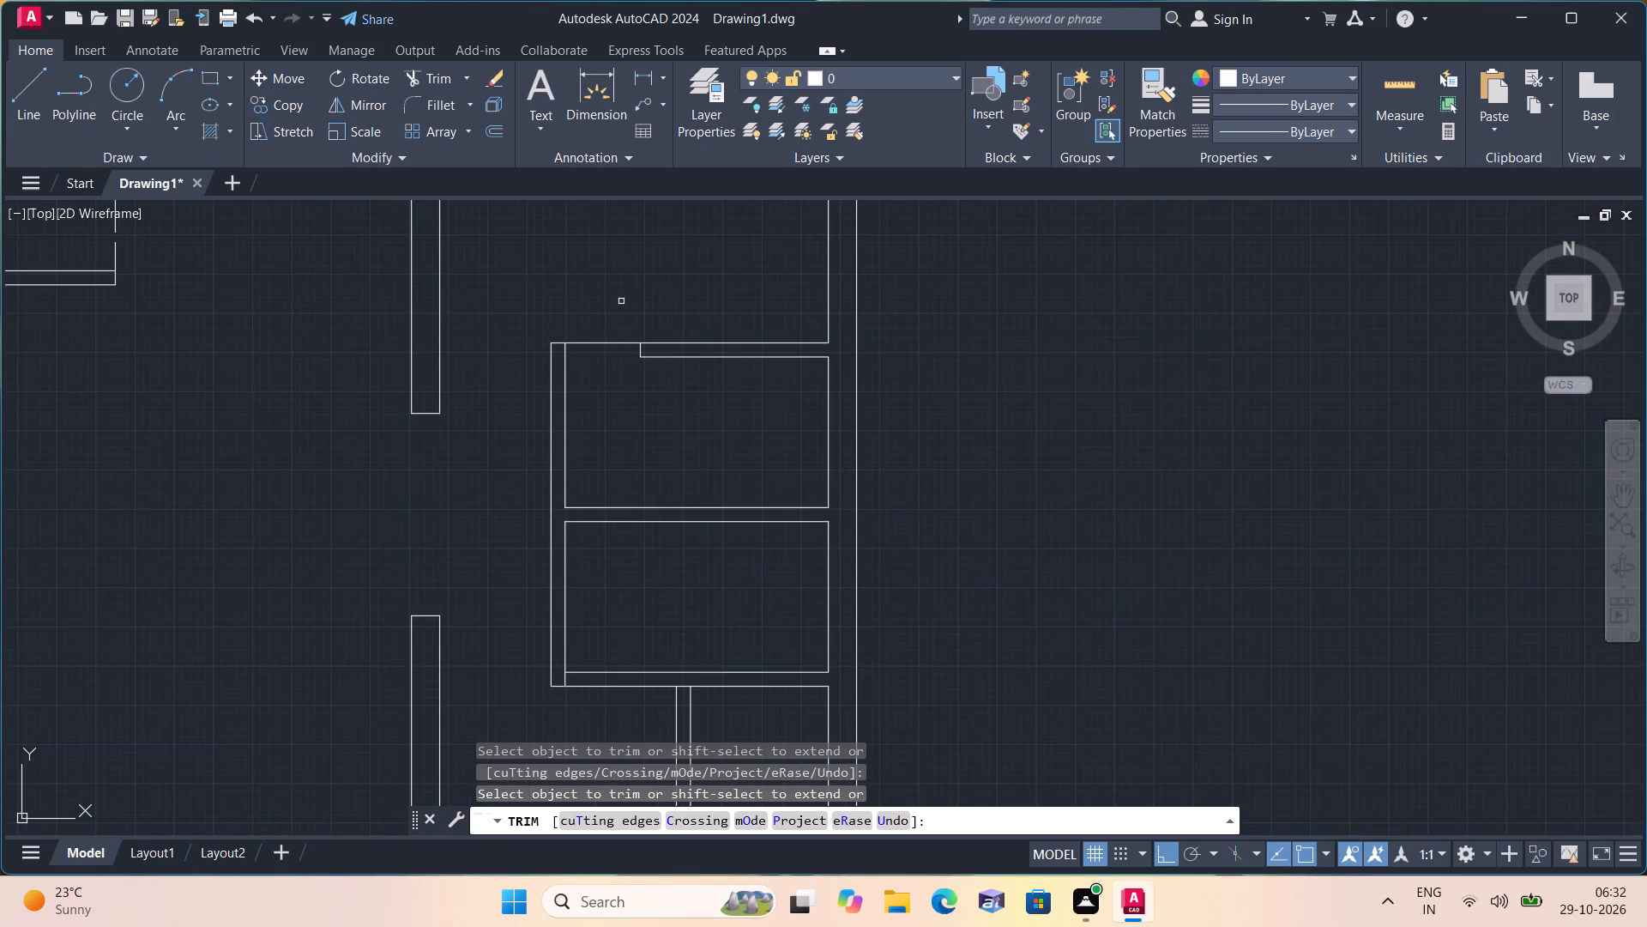
{"action": "key", "text": "Escape"}
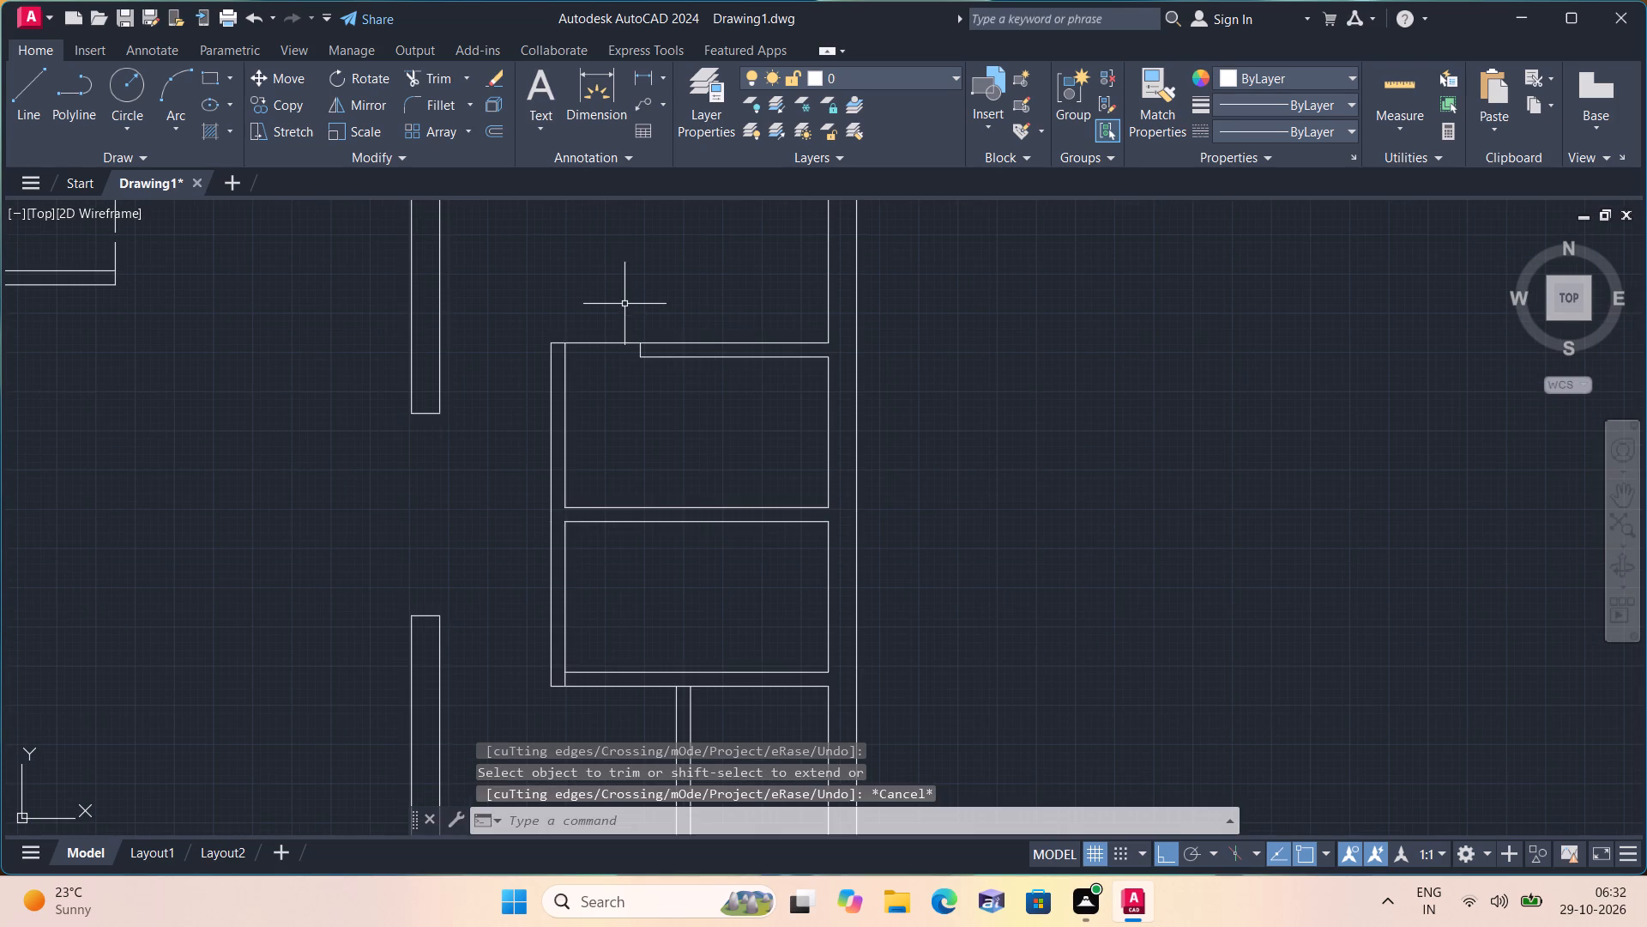
Draw a horizontal line from the small rooms' upper-left outer corner to the facing side of the 9" wall on the left.
{"action": "key", "text": "l"}
{"action": "key", "text": "space"}
{"action": "left_click", "coordinate": [542, 346]}
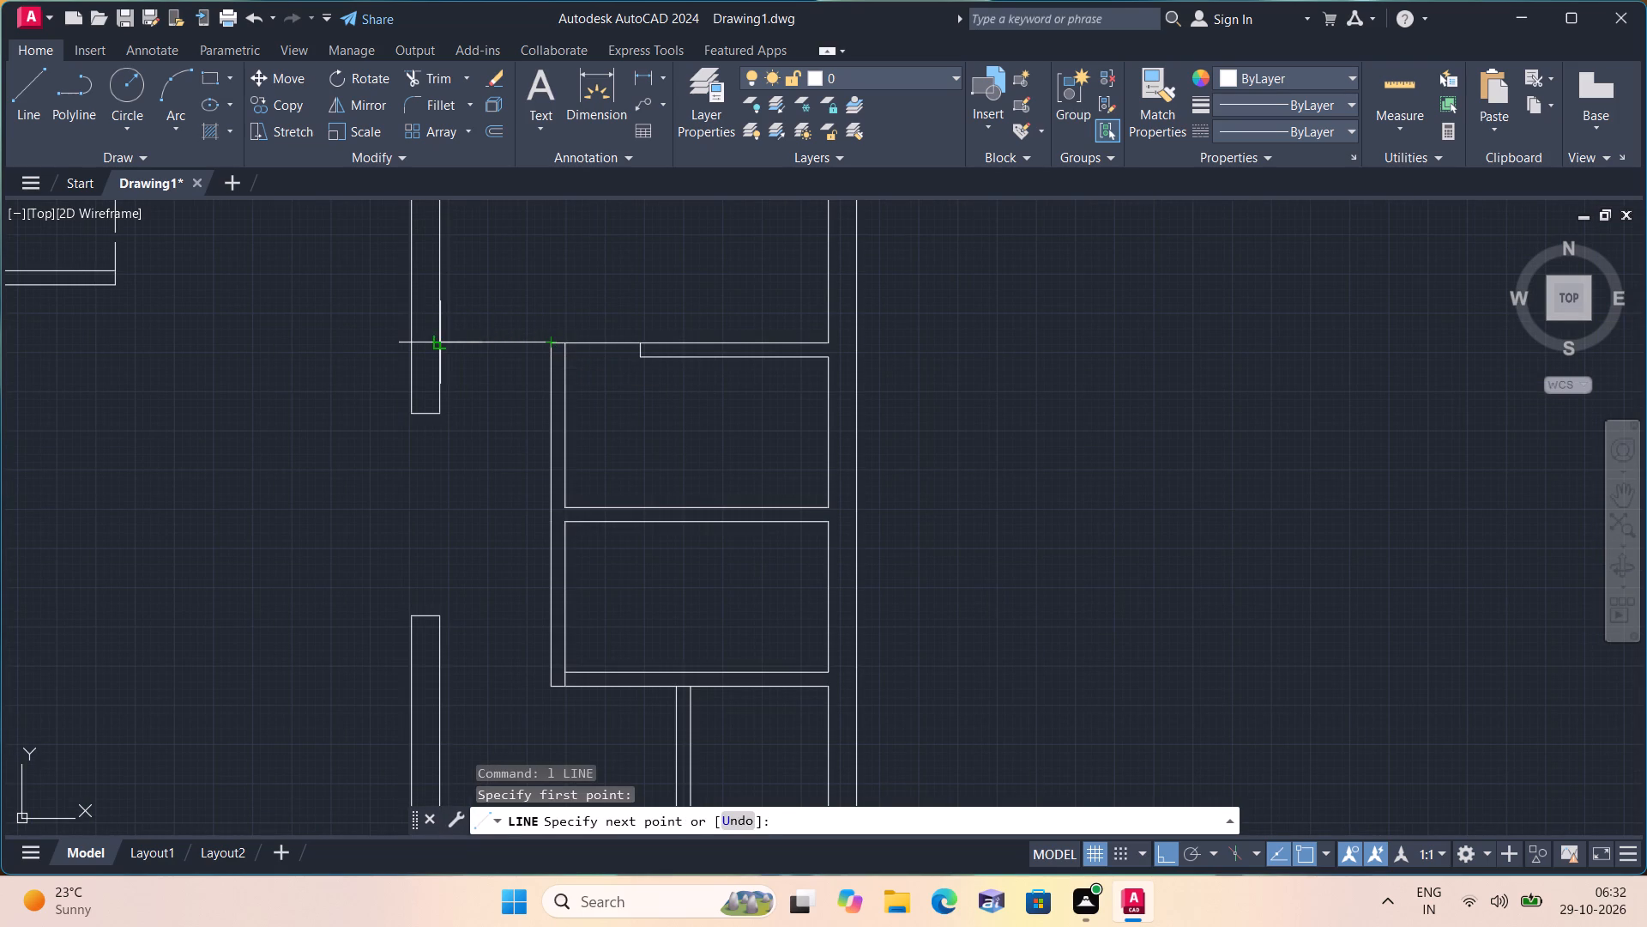
{"action": "left_click", "coordinate": [443, 339]}
{"action": "key", "text": "space"}
Draw a line 2' along the second small room's bottom wall from its lower-left inner corner, continuing across the wall's thickness.
{"action": "scroll", "coordinate": [529, 392], "scroll_direction": "down", "scroll_amount": 1}
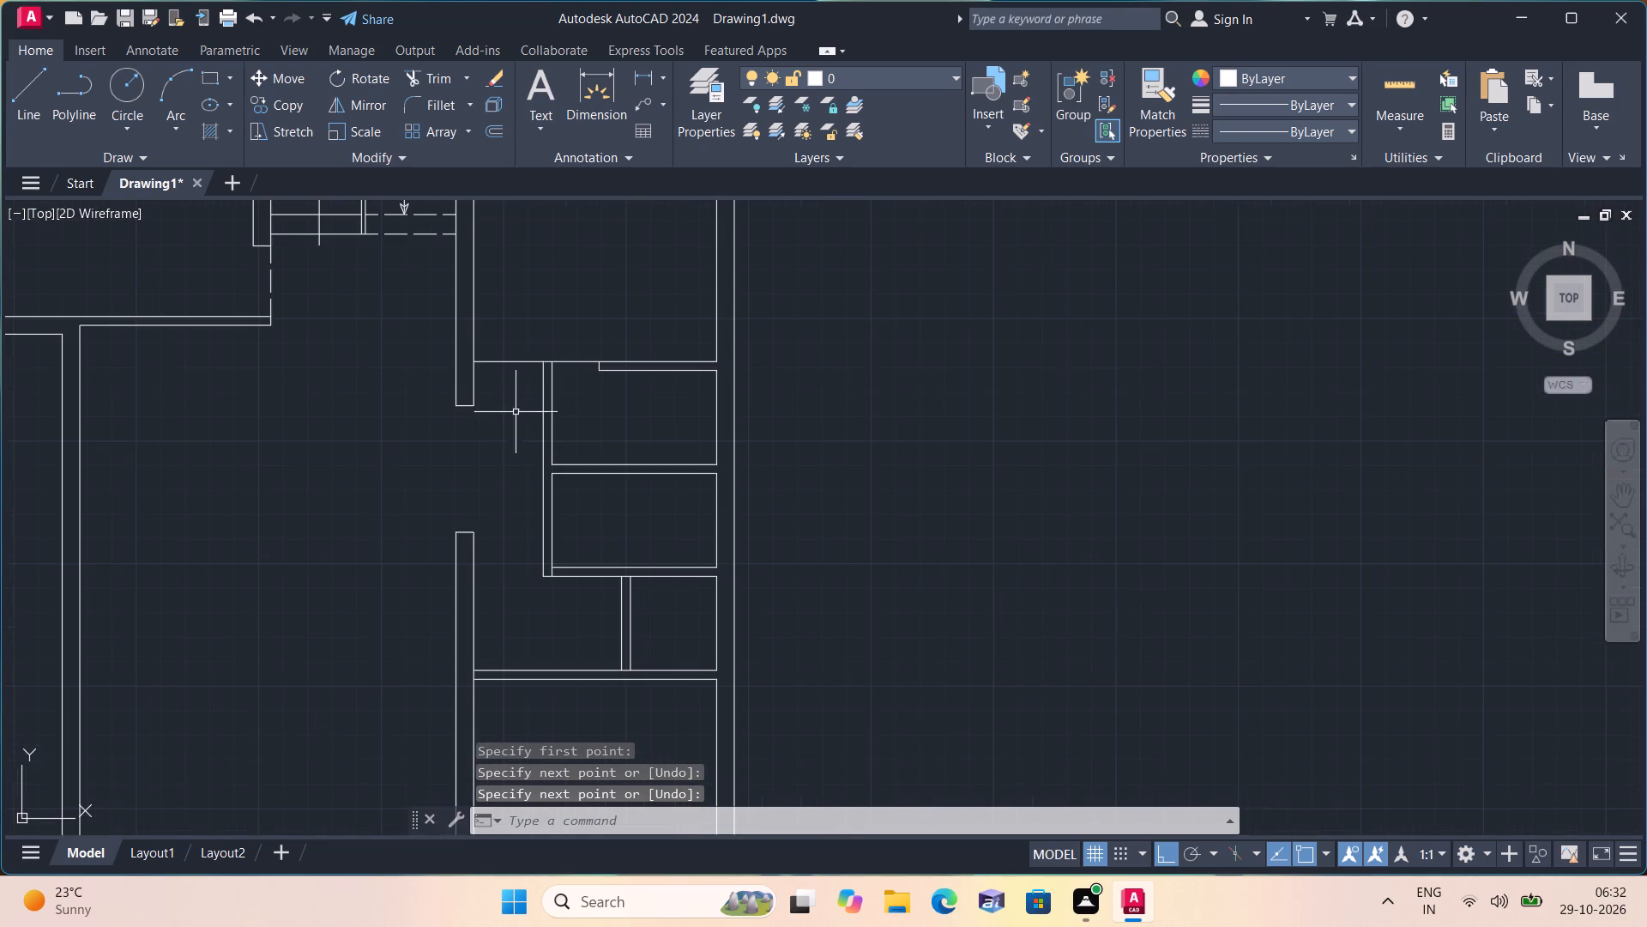
{"action": "middle_click_drag", "start_coordinate": [499, 487], "coordinate": [474, 423]}
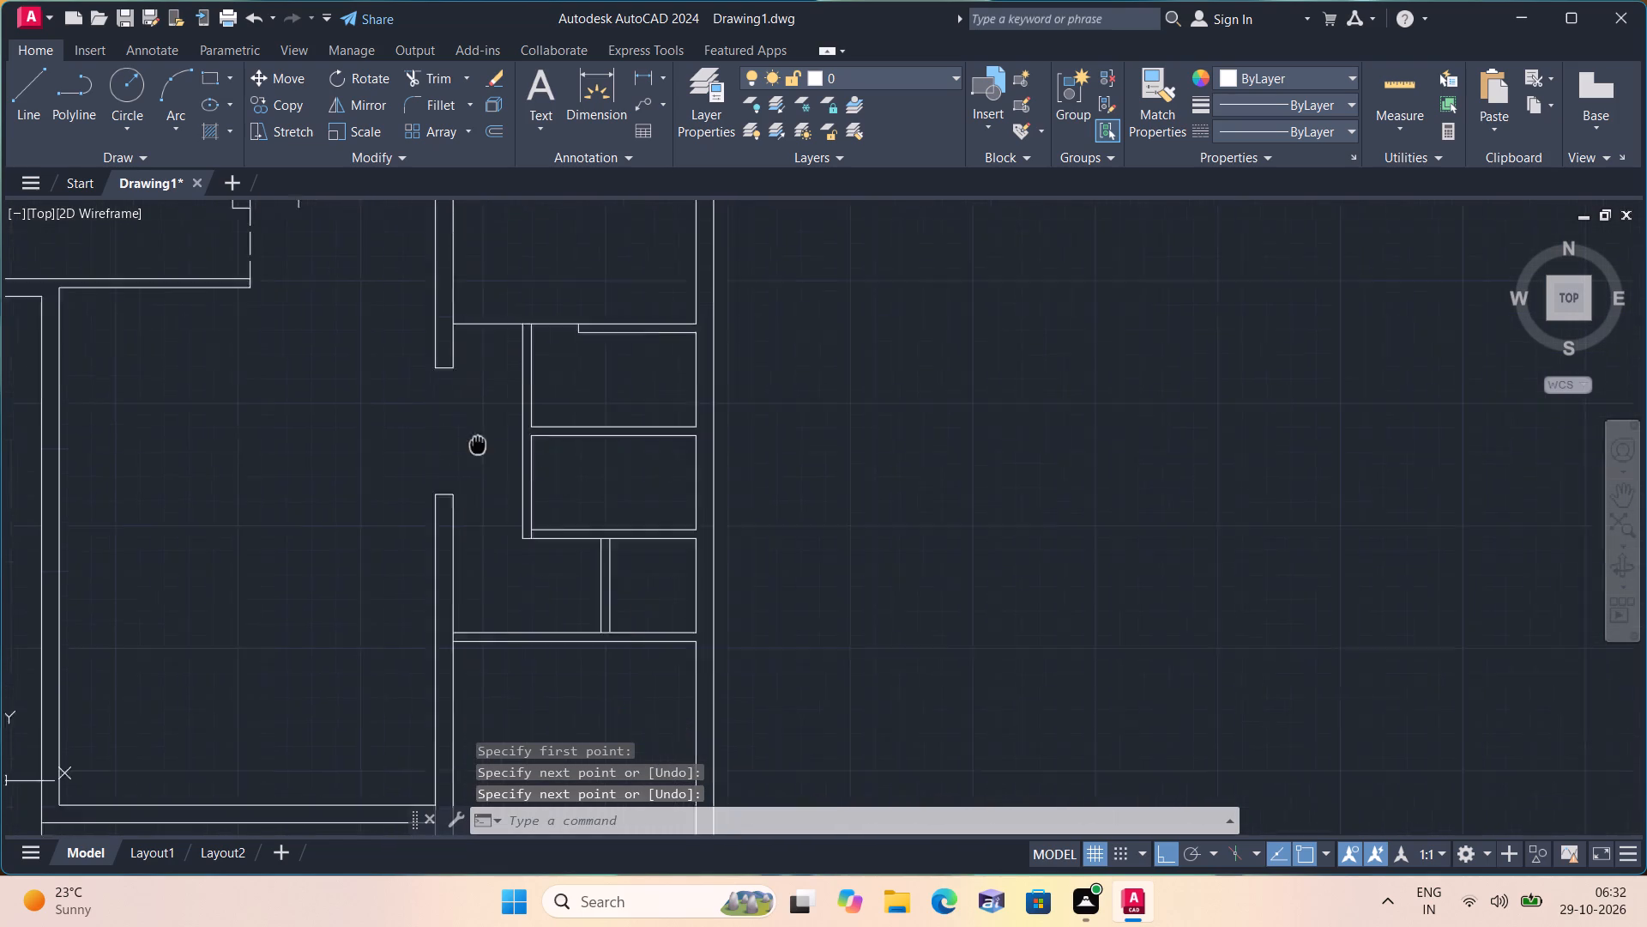
{"action": "middle_click_drag", "start_coordinate": [474, 423], "coordinate": [473, 403]}
{"action": "scroll", "coordinate": [518, 519], "scroll_direction": "up", "scroll_amount": 2}
{"action": "key", "text": "space"}
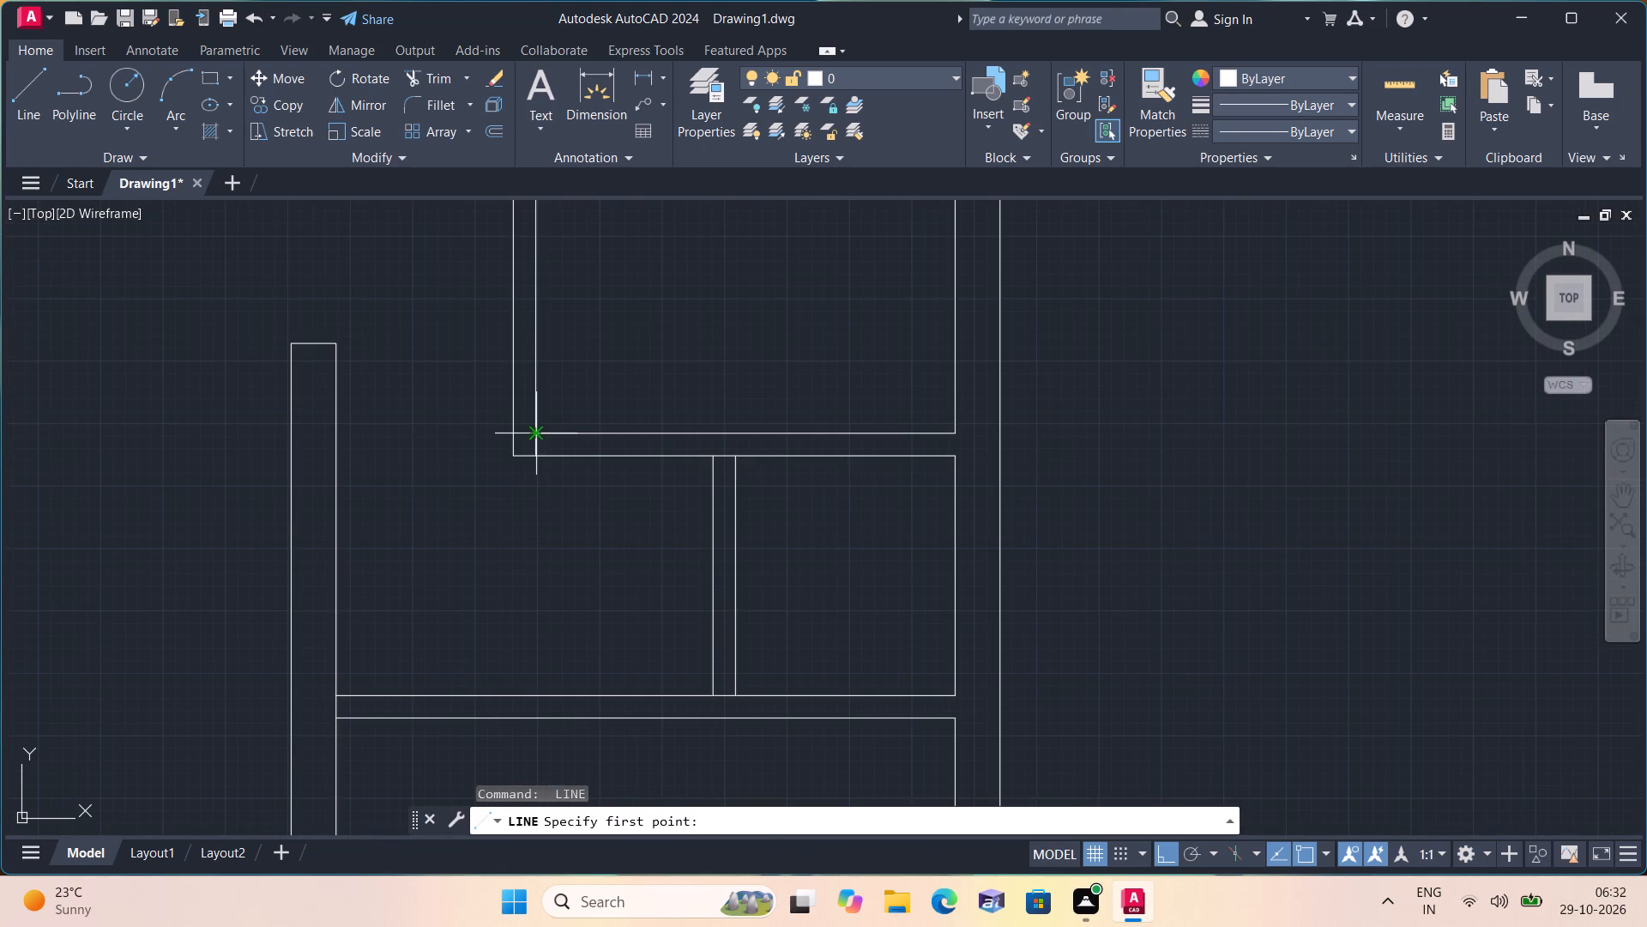
{"action": "left_click", "coordinate": [538, 428]}
{"action": "type", "text": "2'"}
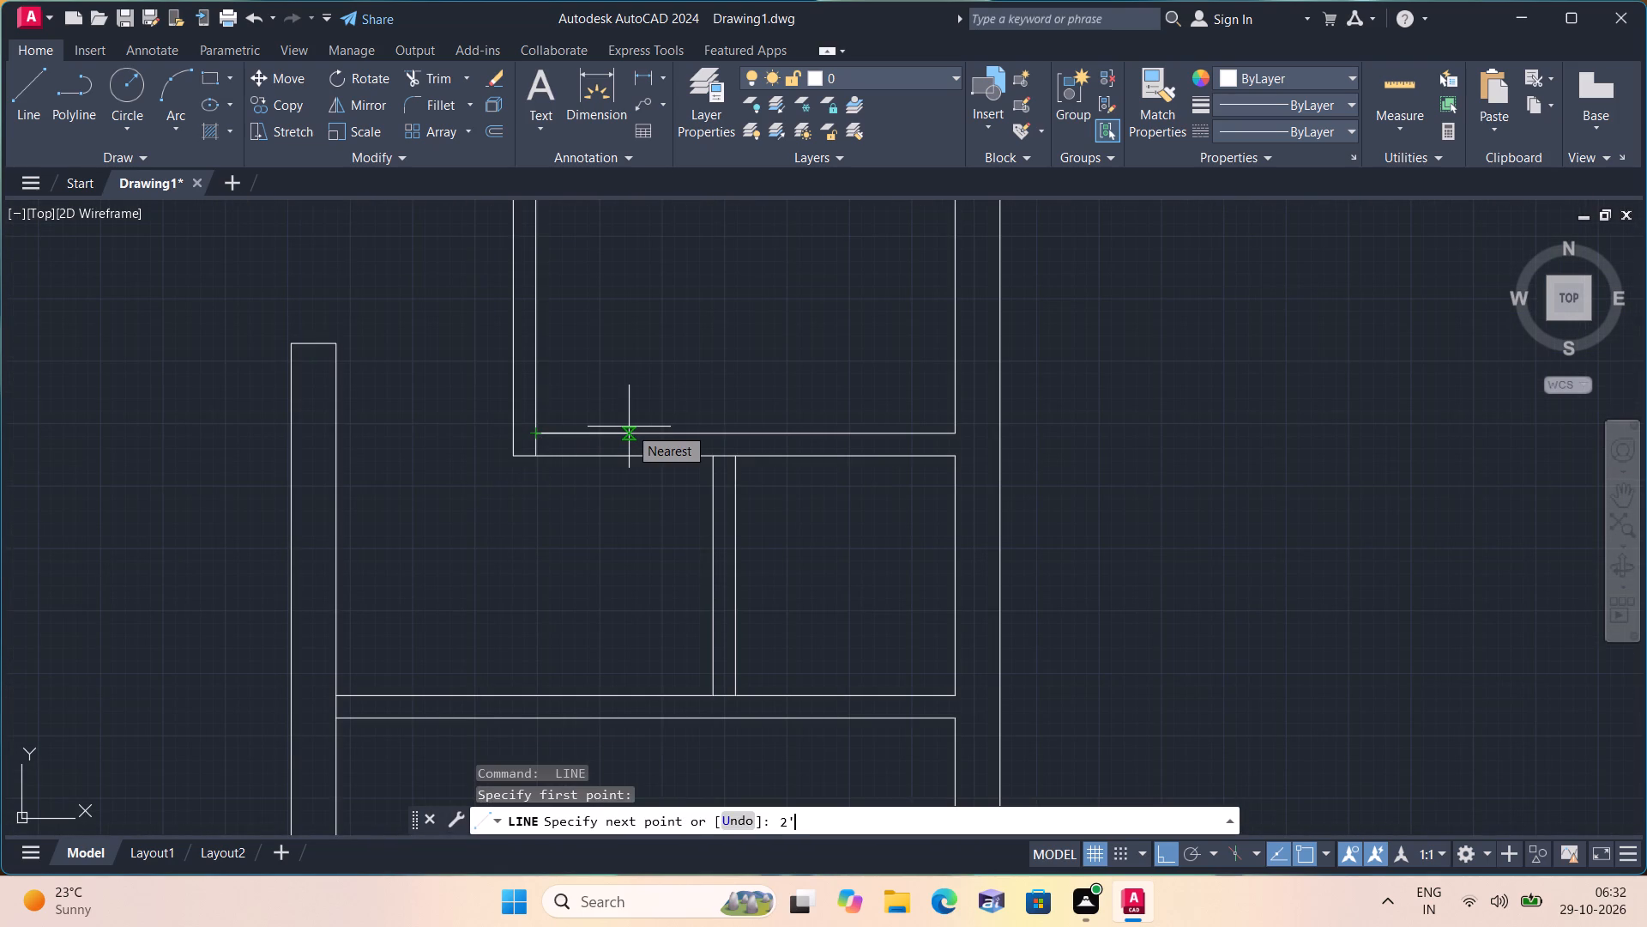
{"action": "key", "text": "space"}
{"action": "left_click", "coordinate": [654, 457]}
{"action": "key", "text": "space"}
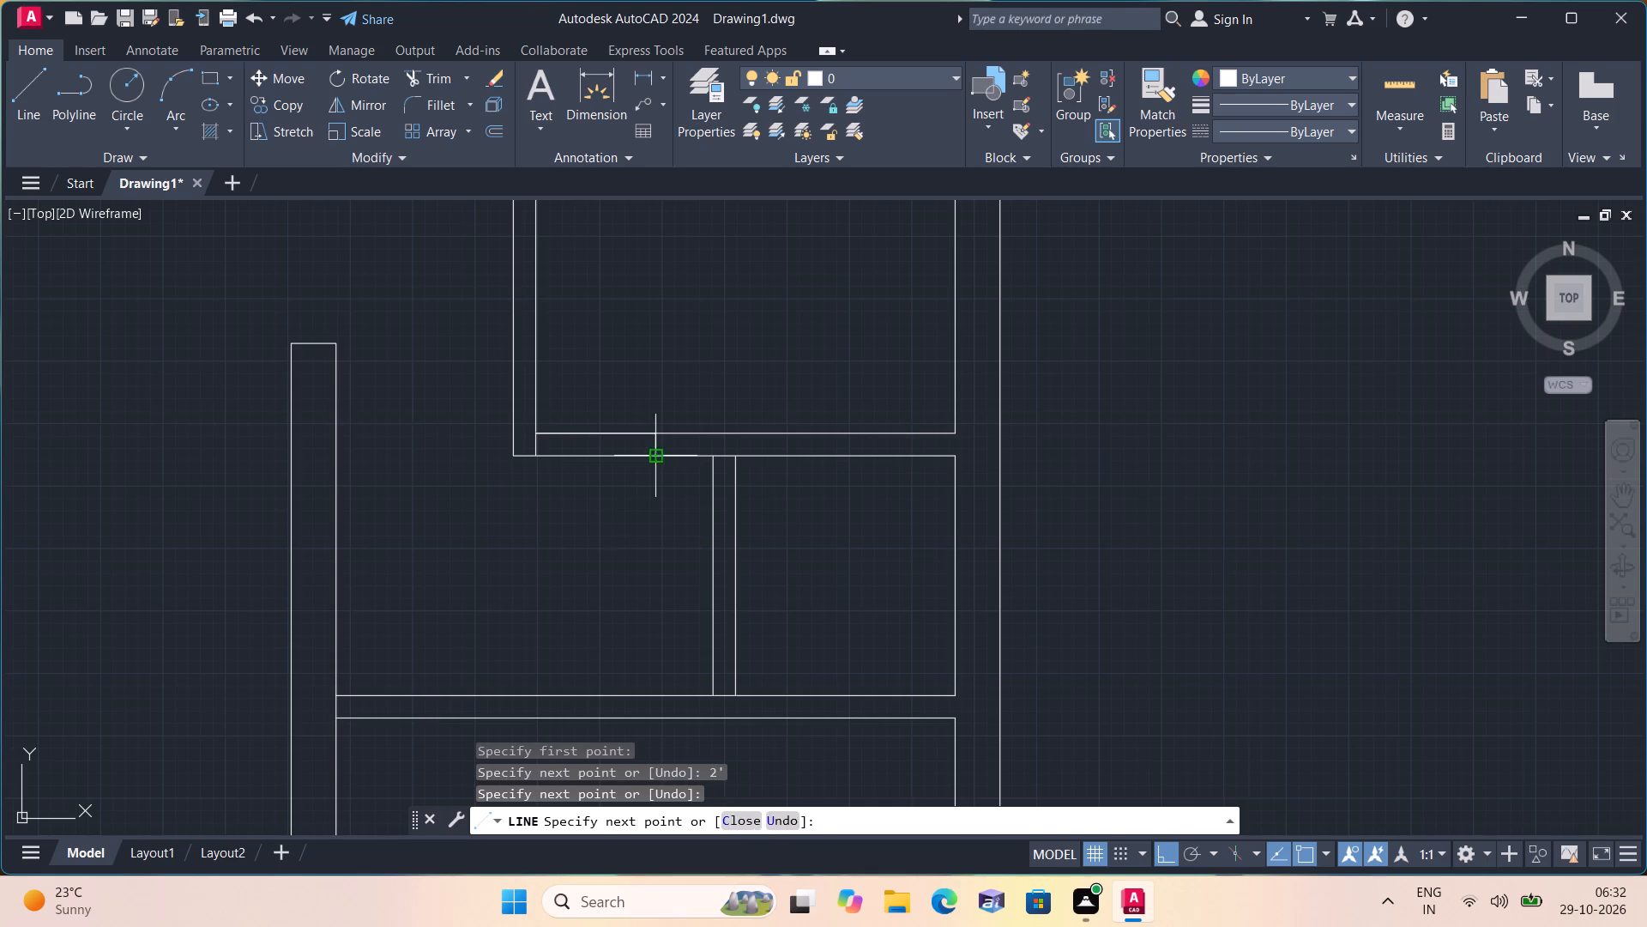
Trim the upper line of the second small room's bottom wall between the partition and the 2' mark.
{"action": "key", "text": "t"}
{"action": "key", "text": "r"}
{"action": "type", "text": "im"}
{"action": "key", "text": "space"}
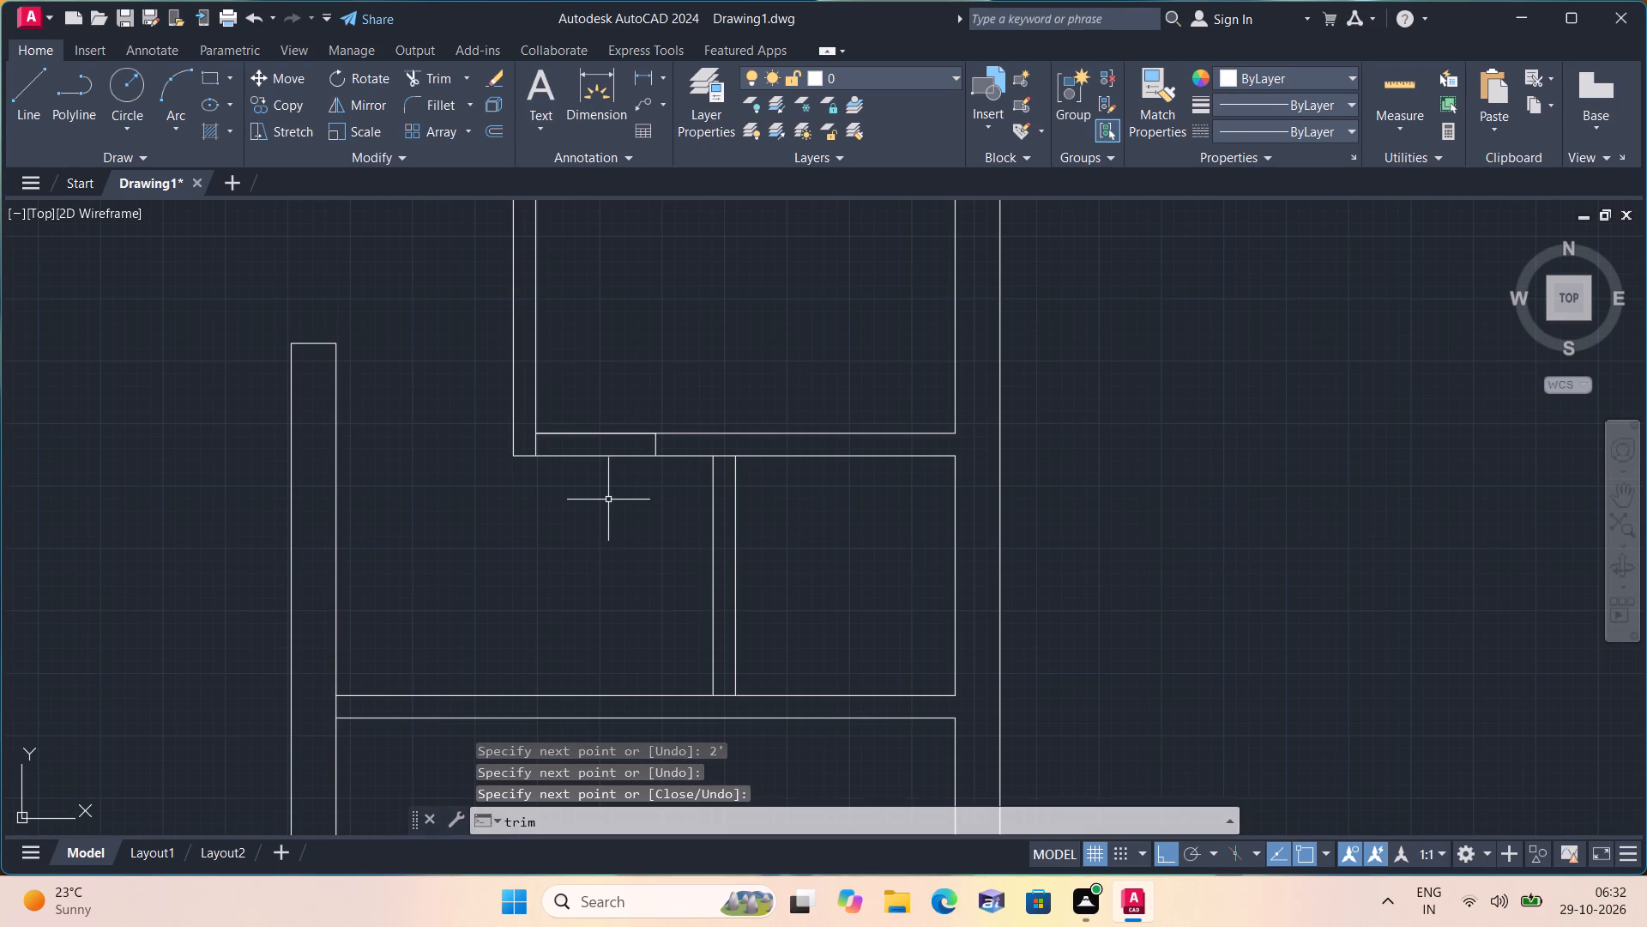
{"action": "left_click_drag", "start_coordinate": [609, 438], "coordinate": [603, 365]}
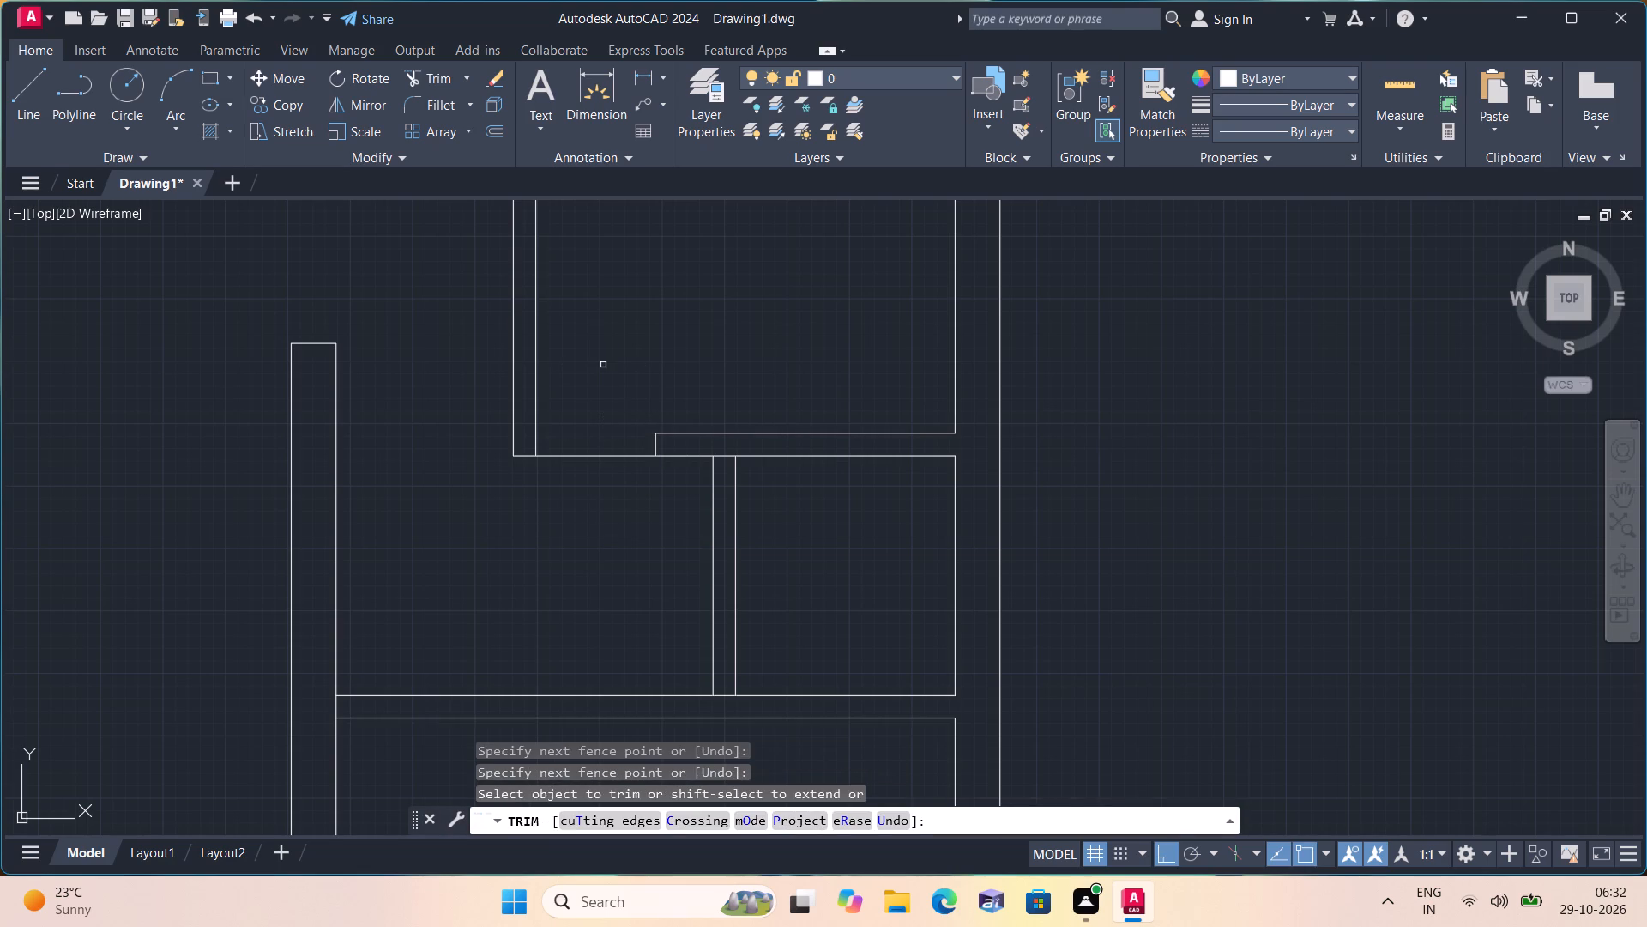
{"action": "key", "text": "Escape"}
Draw a line 2' up the third small room's partition from its bottom right corner, continuing across the partition's thickness.
{"action": "scroll", "coordinate": [614, 352], "scroll_direction": "down", "scroll_amount": 1}
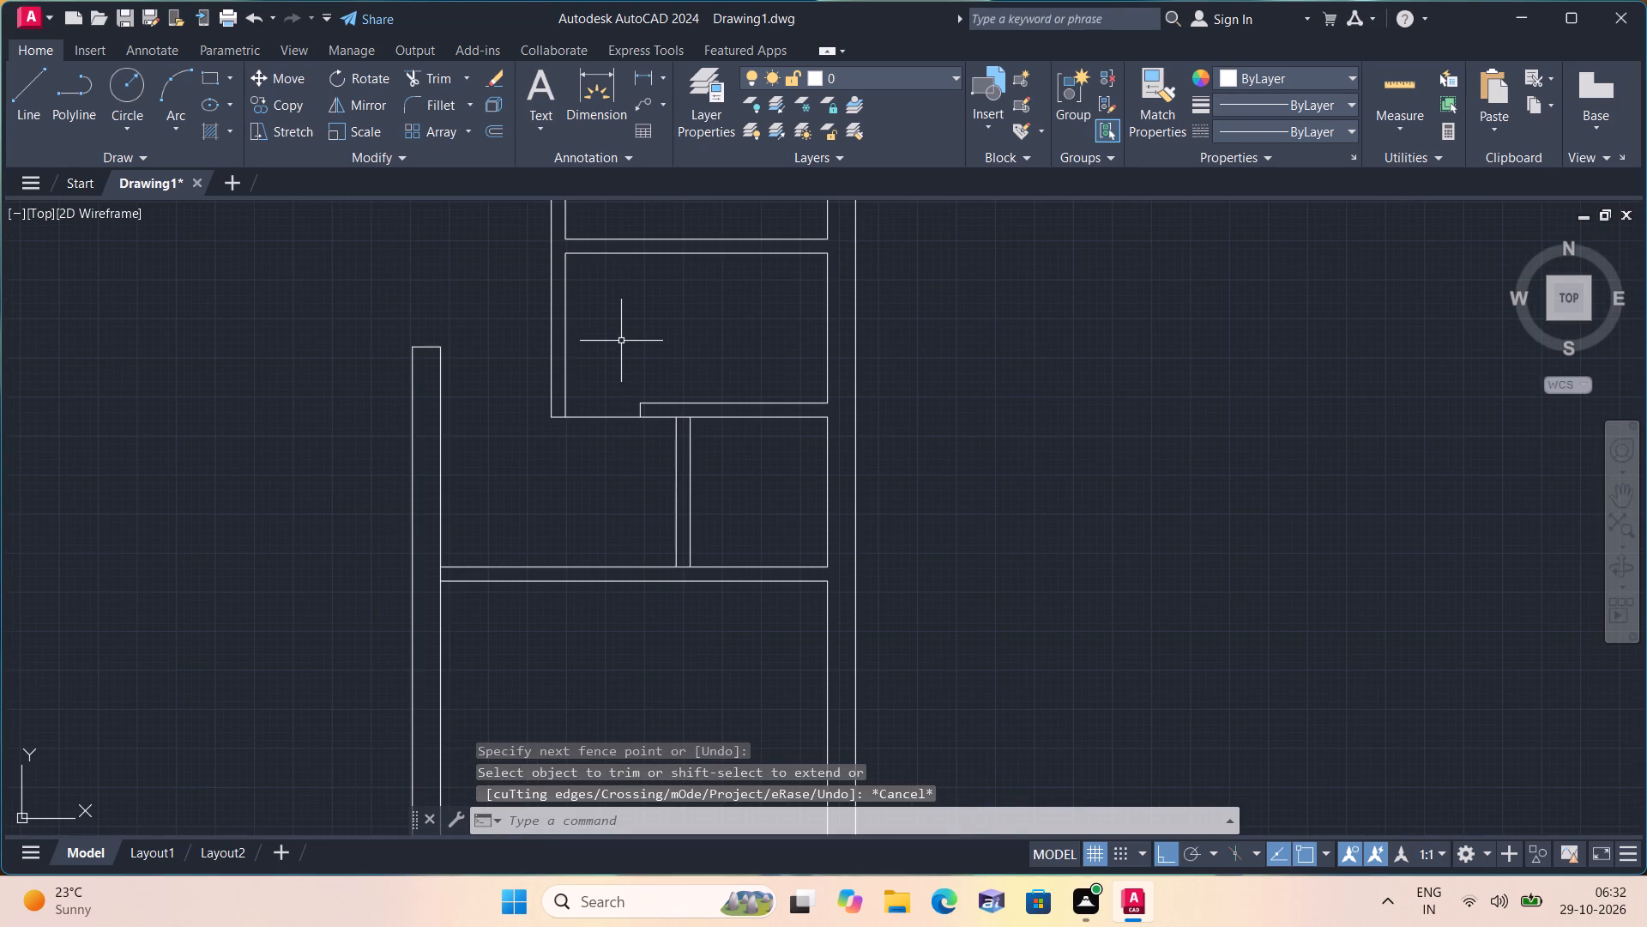
{"action": "scroll", "coordinate": [621, 341], "scroll_direction": "down", "scroll_amount": 1}
{"action": "scroll", "coordinate": [621, 341], "scroll_direction": "up", "scroll_amount": 1}
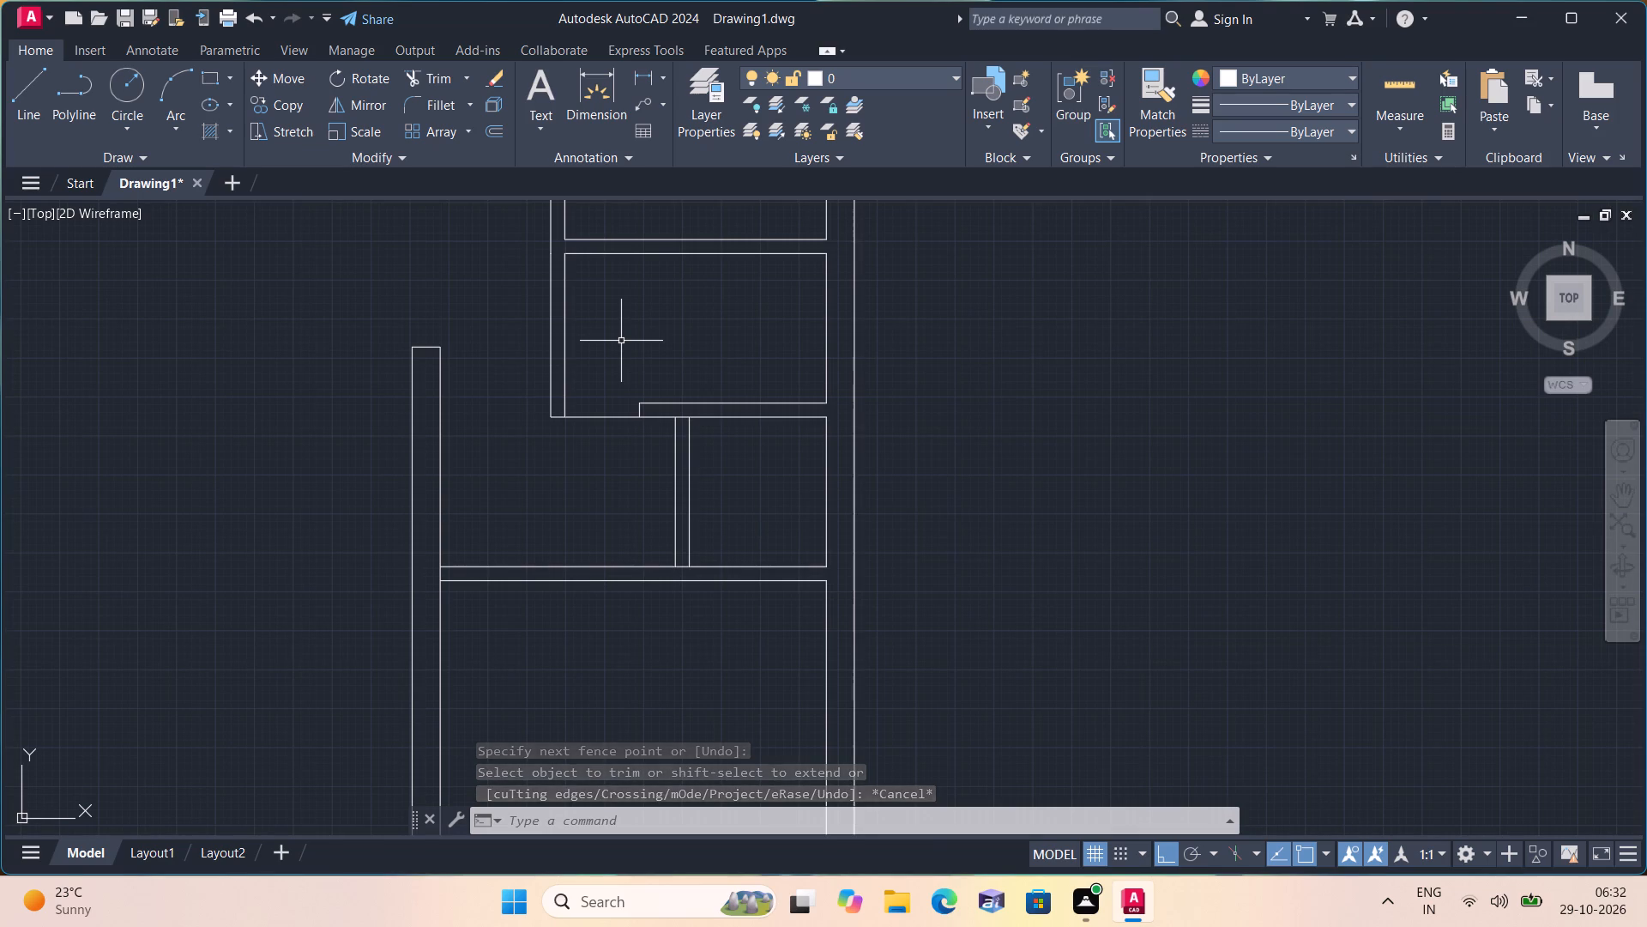
{"action": "scroll", "coordinate": [621, 341], "scroll_direction": "up", "scroll_amount": 1}
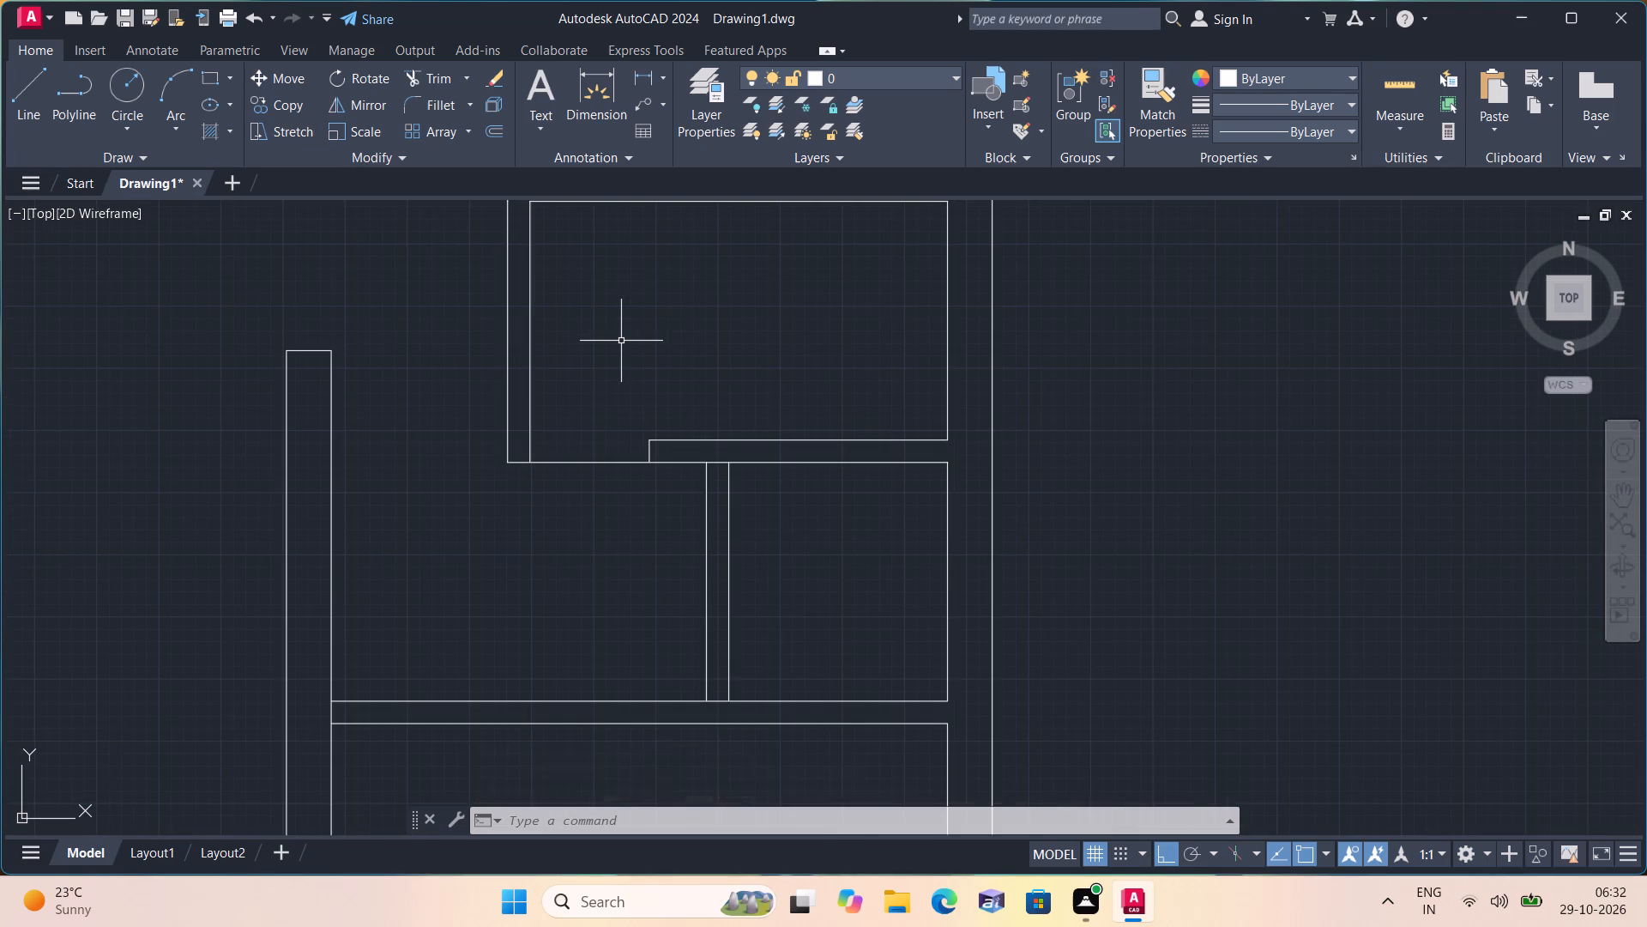
{"action": "scroll", "coordinate": [681, 505], "scroll_direction": "down", "scroll_amount": 1}
{"action": "middle_click_drag", "start_coordinate": [665, 503], "coordinate": [538, 424]}
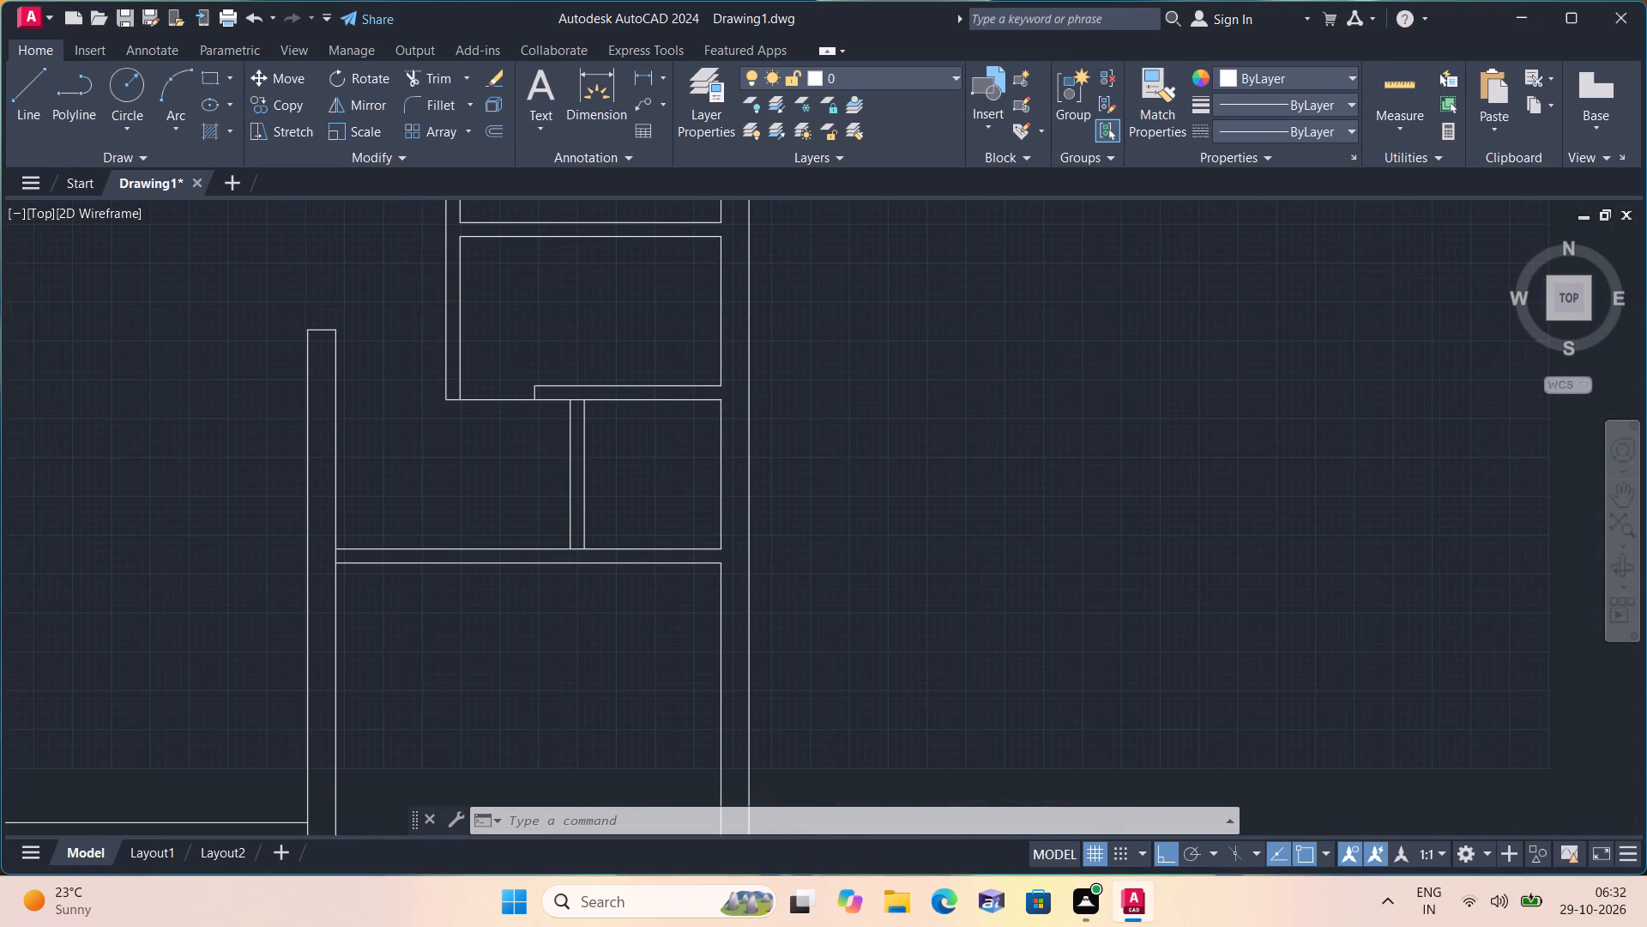
{"action": "key", "text": "l"}
{"action": "key", "text": "space"}
{"action": "scroll", "coordinate": [606, 547], "scroll_direction": "up", "scroll_amount": 1}
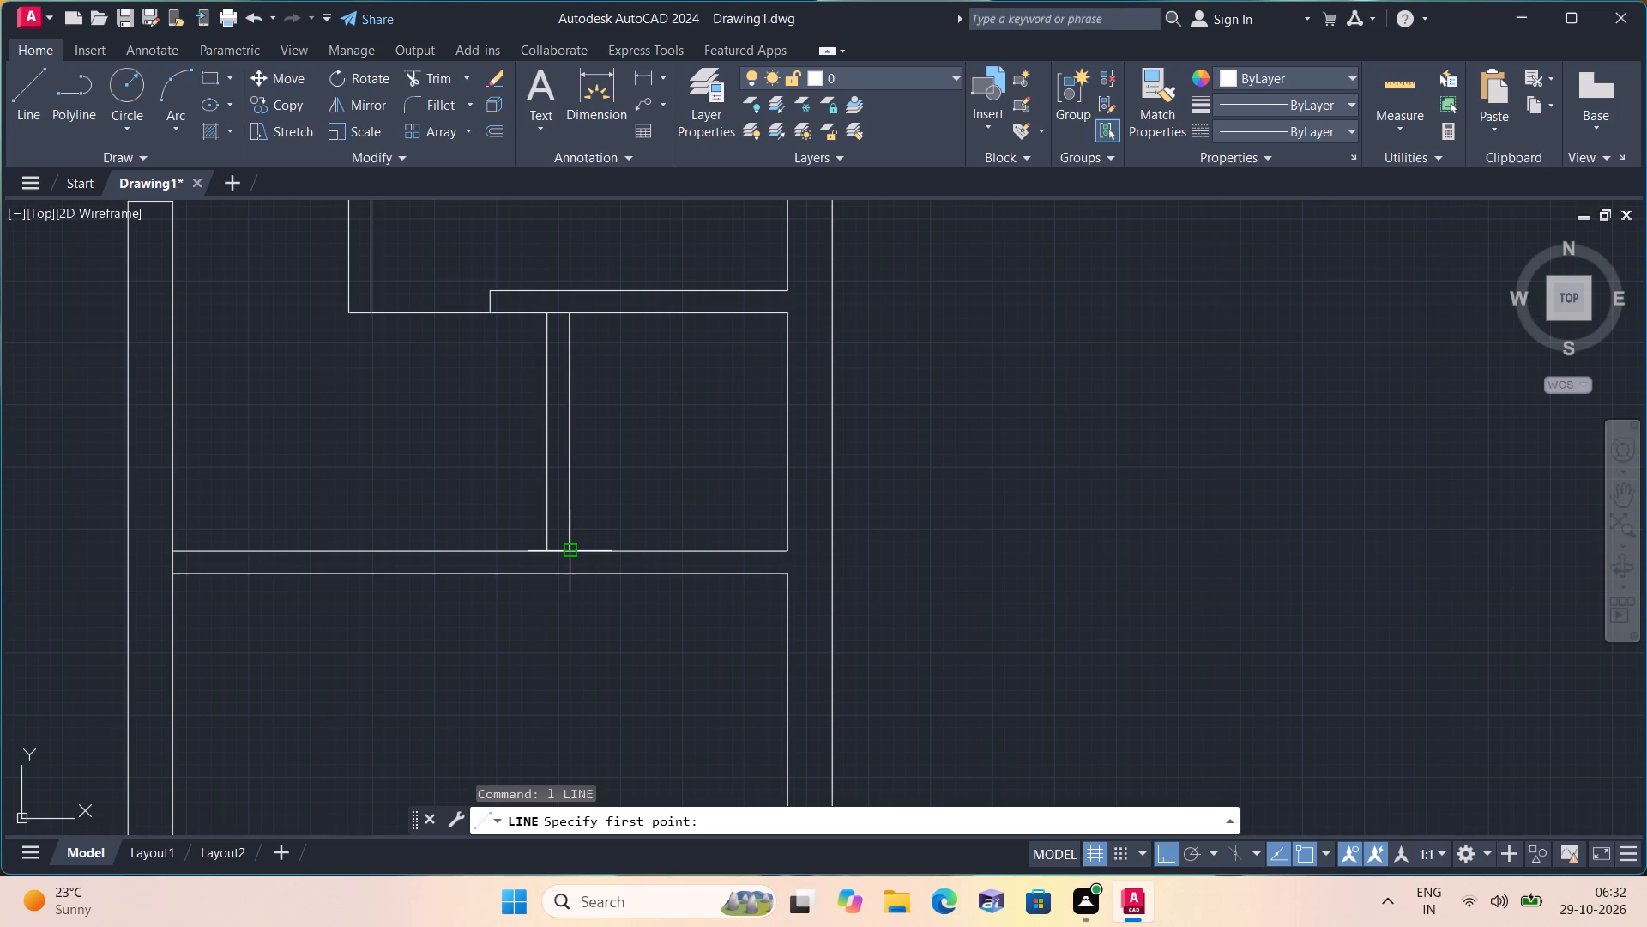
{"action": "left_click", "coordinate": [567, 553]}
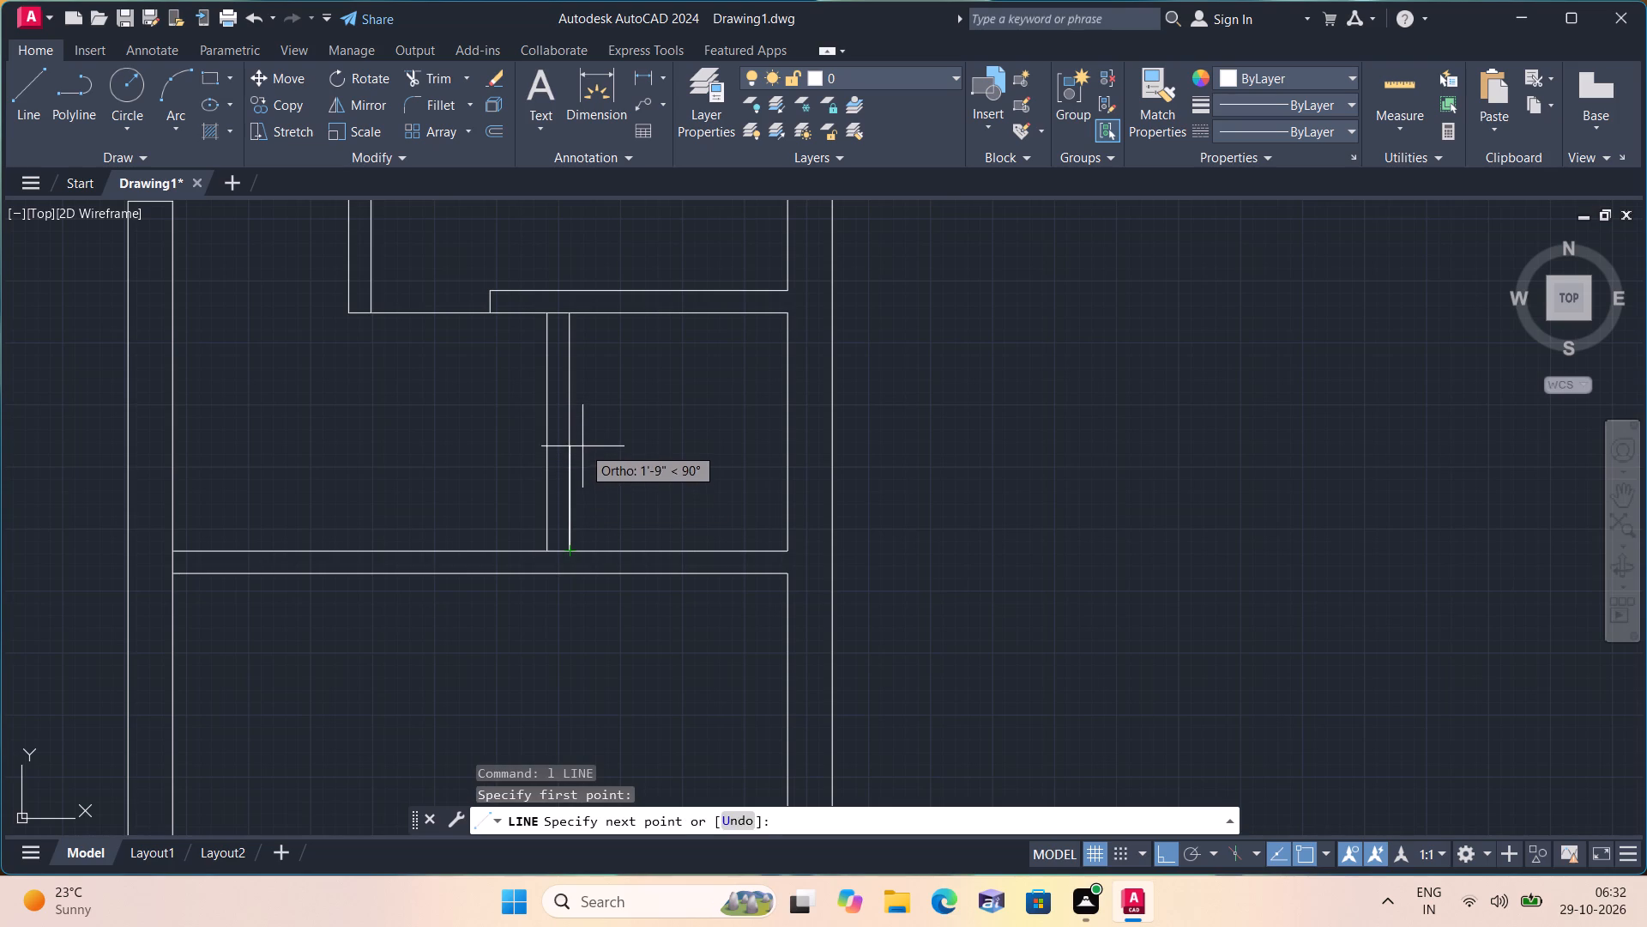
{"action": "scroll", "coordinate": [587, 431], "scroll_direction": "down", "scroll_amount": 1}
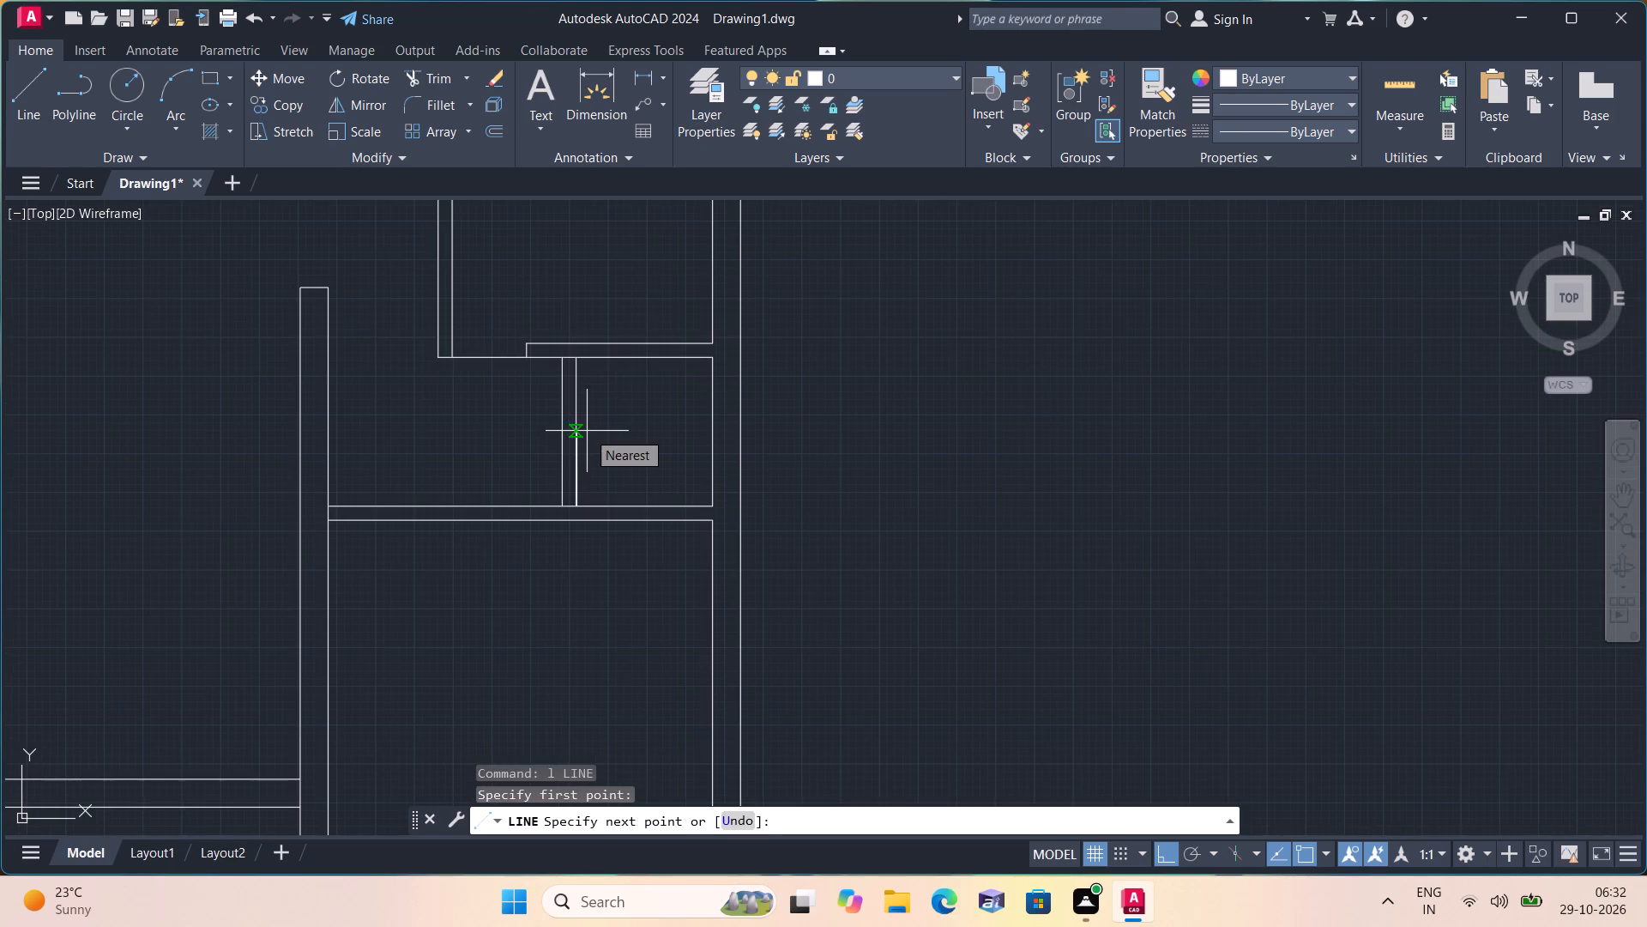
{"action": "type", "text": "2'"}
{"action": "key", "text": "space"}
{"action": "scroll", "coordinate": [580, 437], "scroll_direction": "up", "scroll_amount": 1}
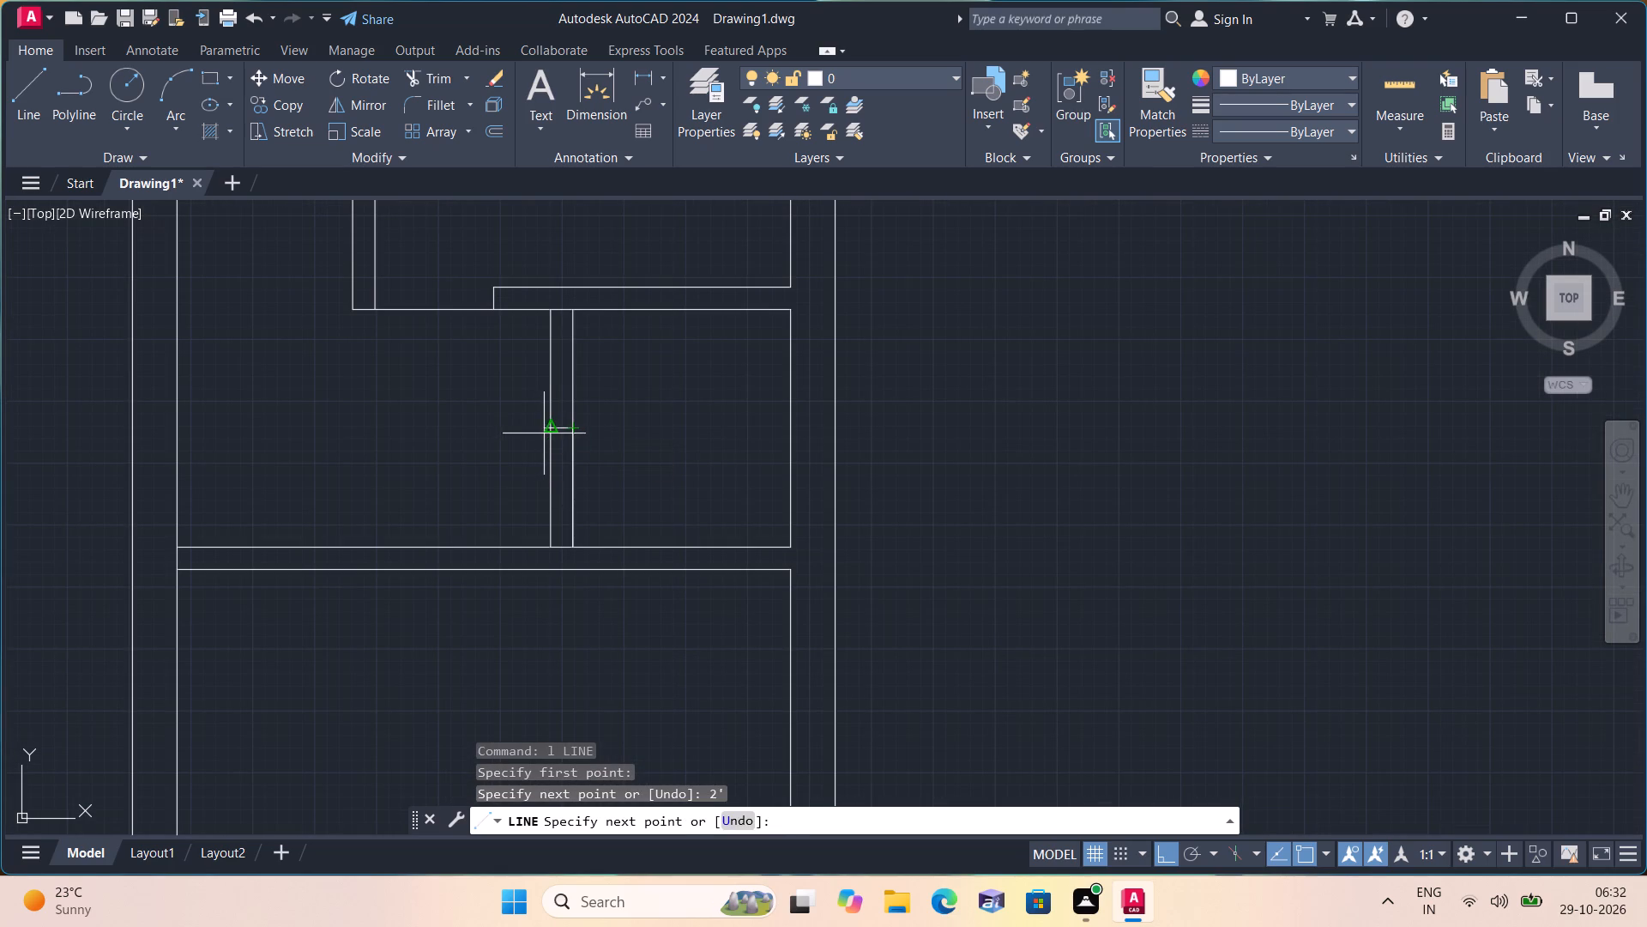
{"action": "left_click", "coordinate": [552, 427]}
{"action": "key", "text": "space"}
Trim the third small room's partition line below the 2' mark and the wall line closing the partition's upper end.
{"action": "key", "text": "t"}
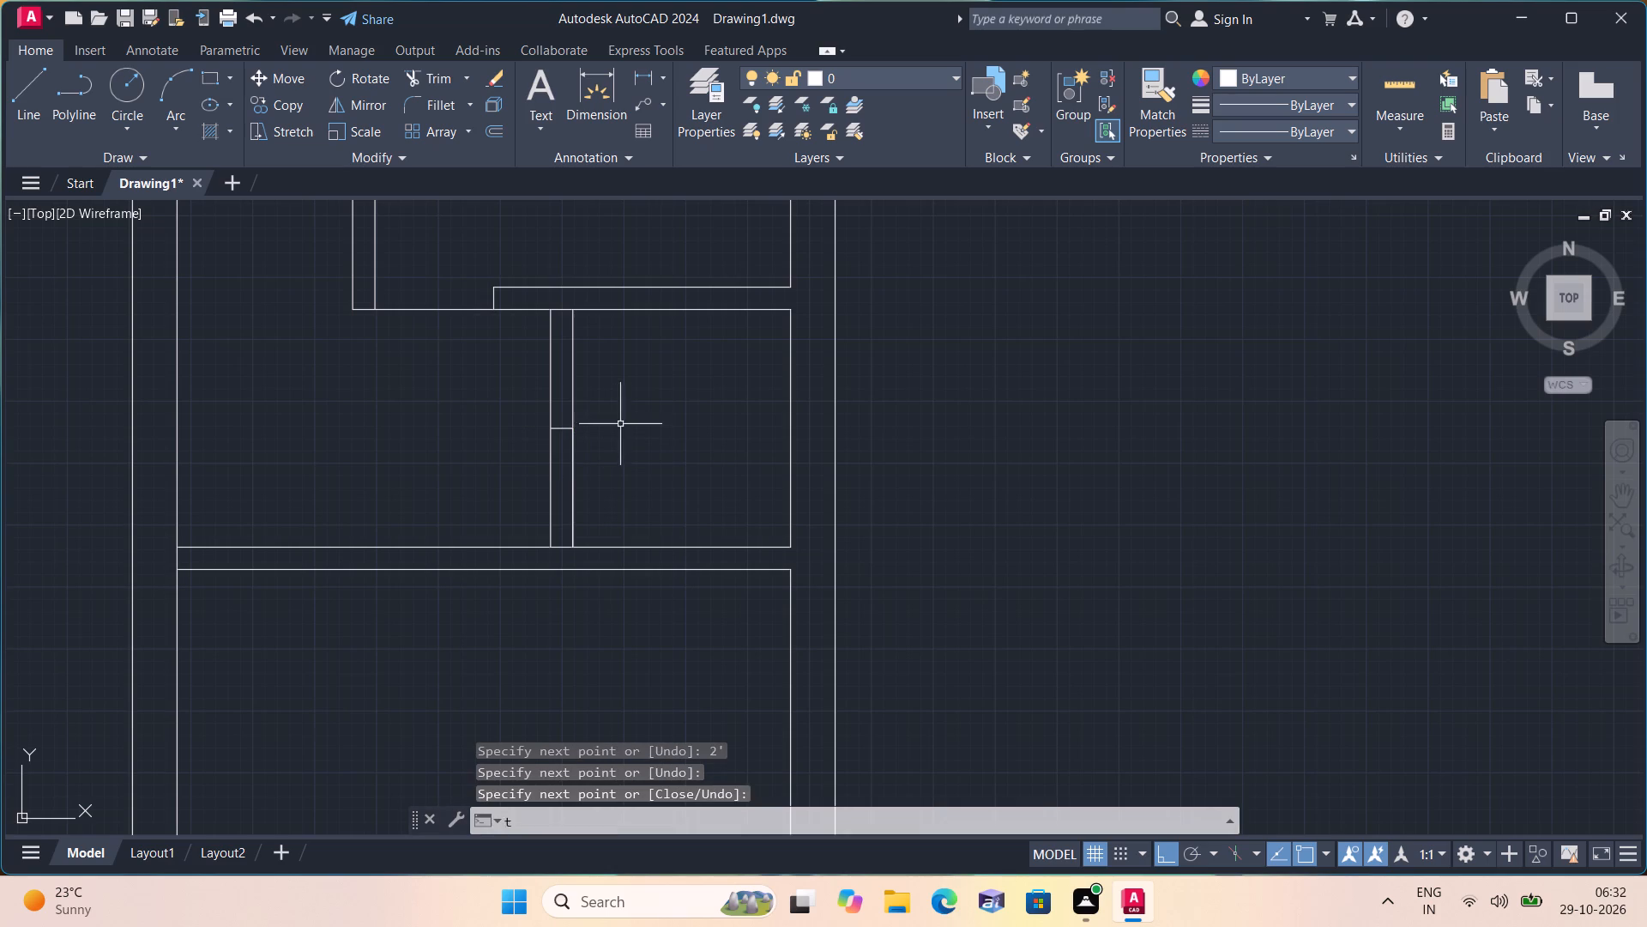
{"action": "key", "text": "r"}
{"action": "type", "text": "im"}
{"action": "key", "text": "space"}
{"action": "left_click", "coordinate": [570, 451]}
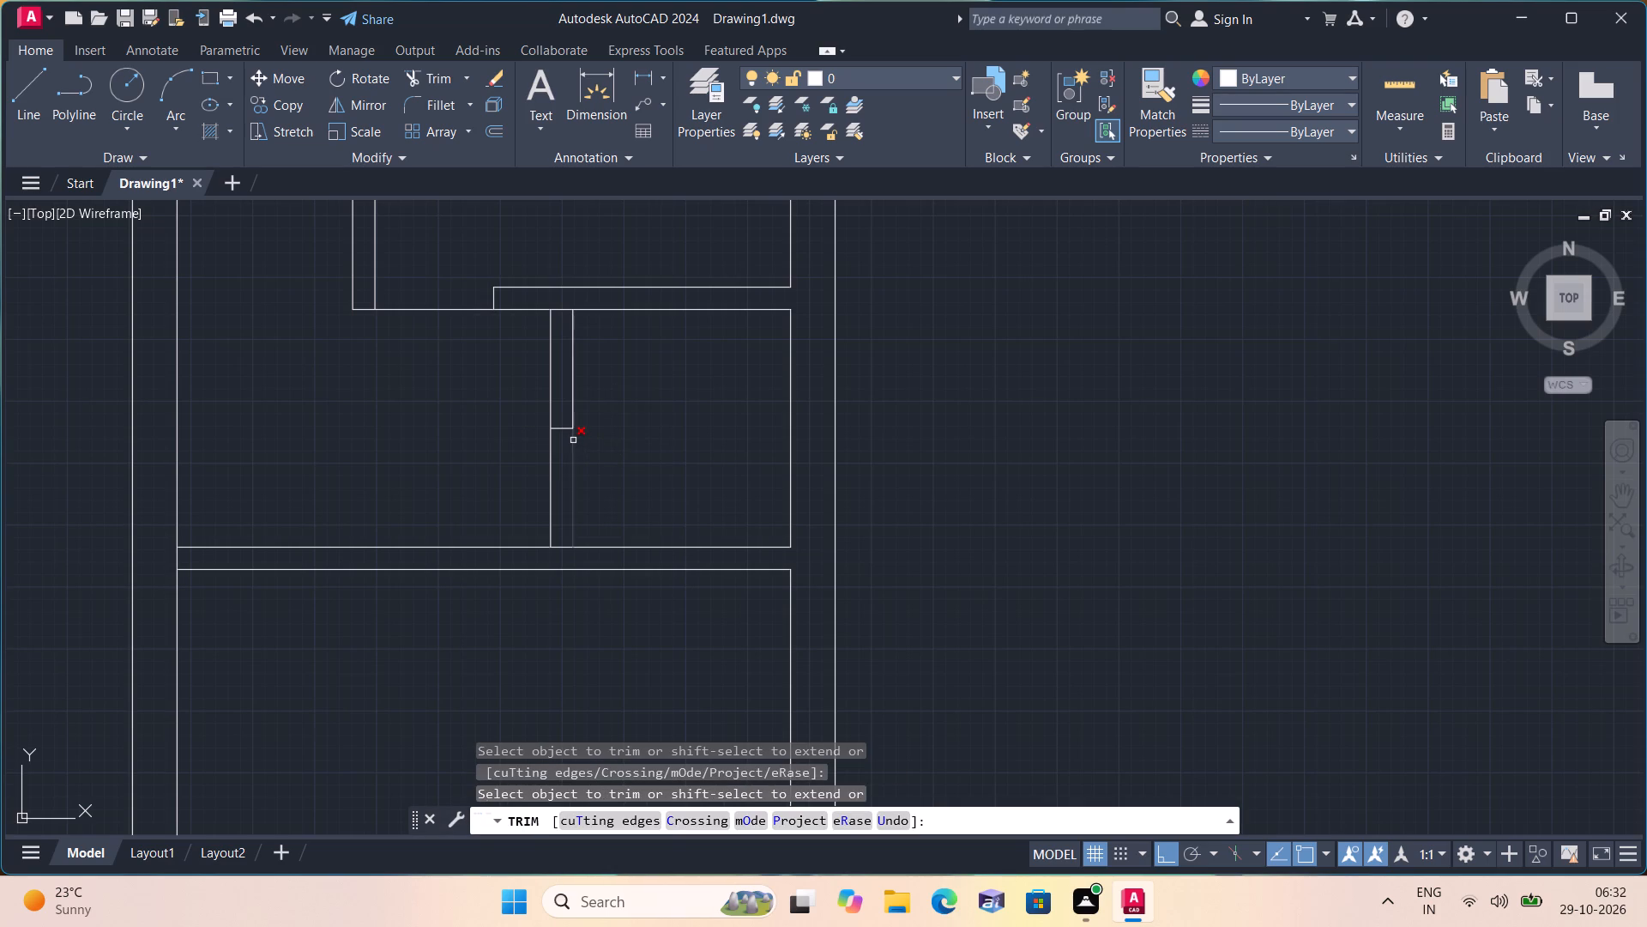
{"action": "left_click", "coordinate": [573, 440]}
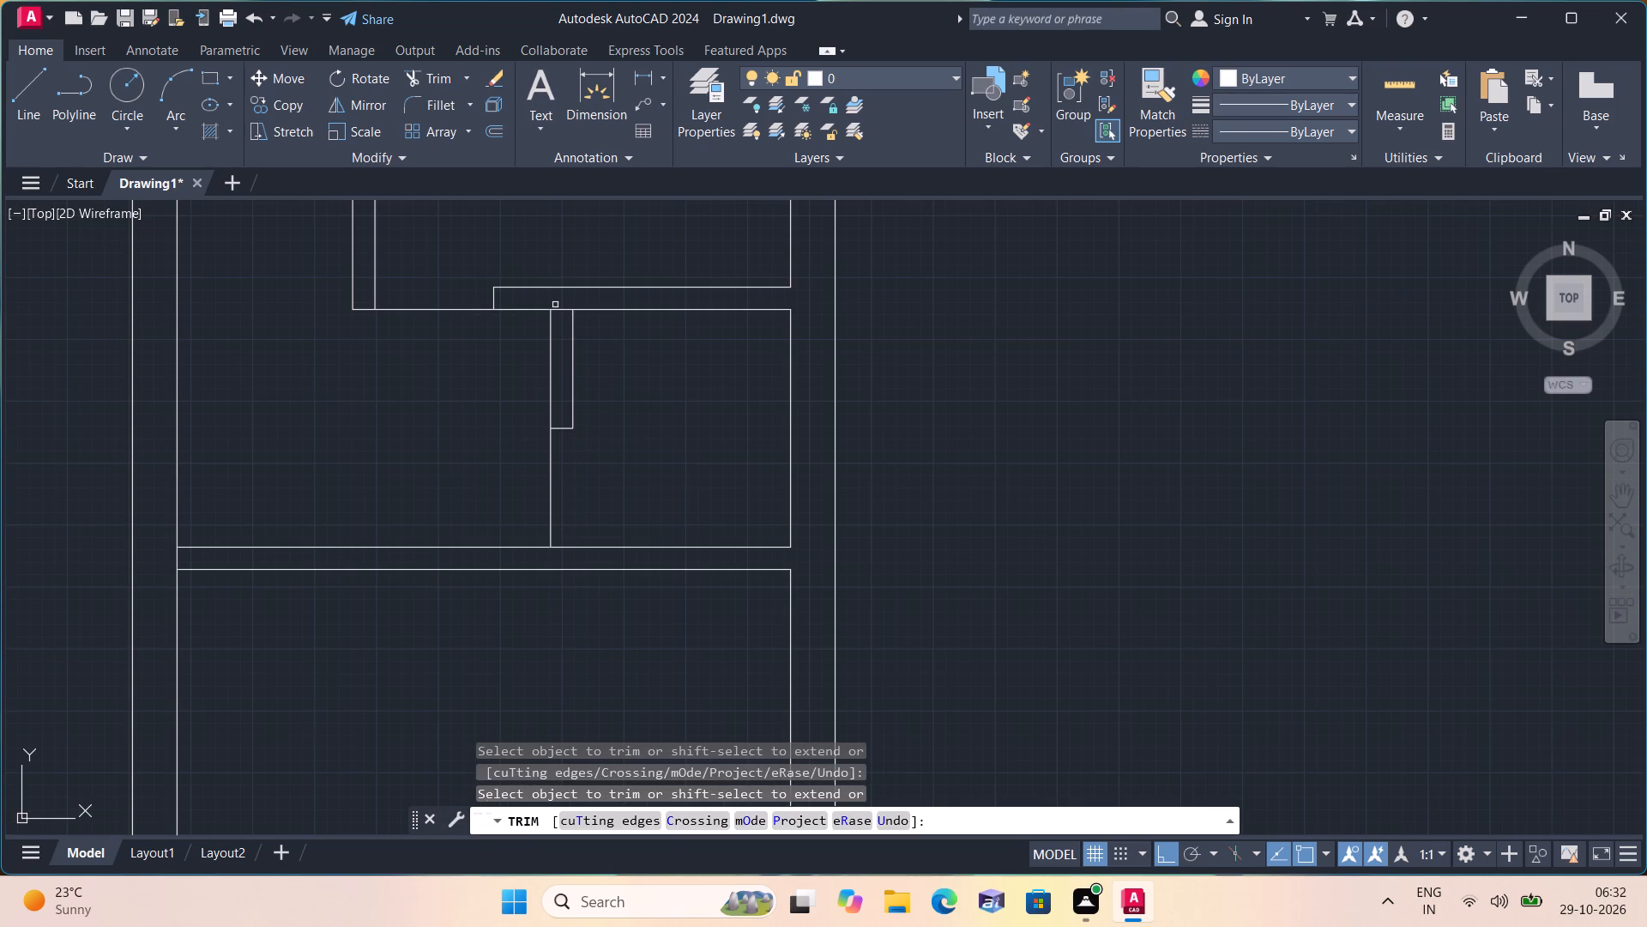
{"action": "left_click", "coordinate": [559, 309]}
{"action": "key", "text": "space"}
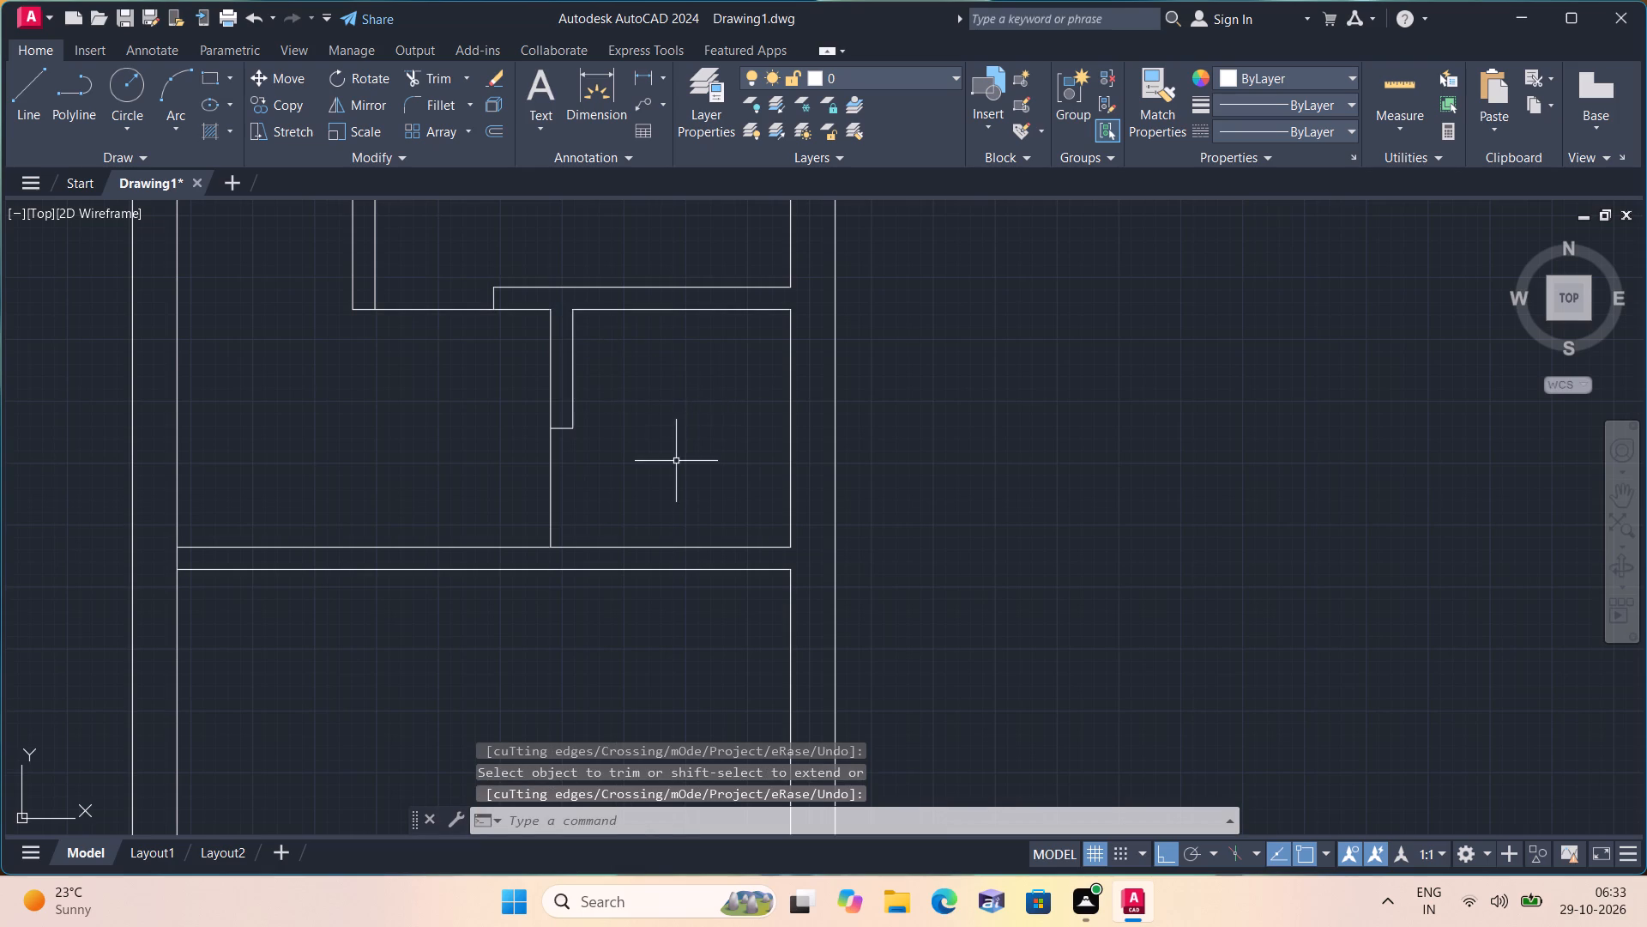
Draw a line 3' along the lower room's top wall from its upper-left inner corner, continuing across the wall's thickness.
{"action": "scroll", "coordinate": [676, 462], "scroll_direction": "down", "scroll_amount": 1}
{"action": "middle_click_drag", "start_coordinate": [676, 462], "coordinate": [691, 389]}
{"action": "key", "text": "l"}
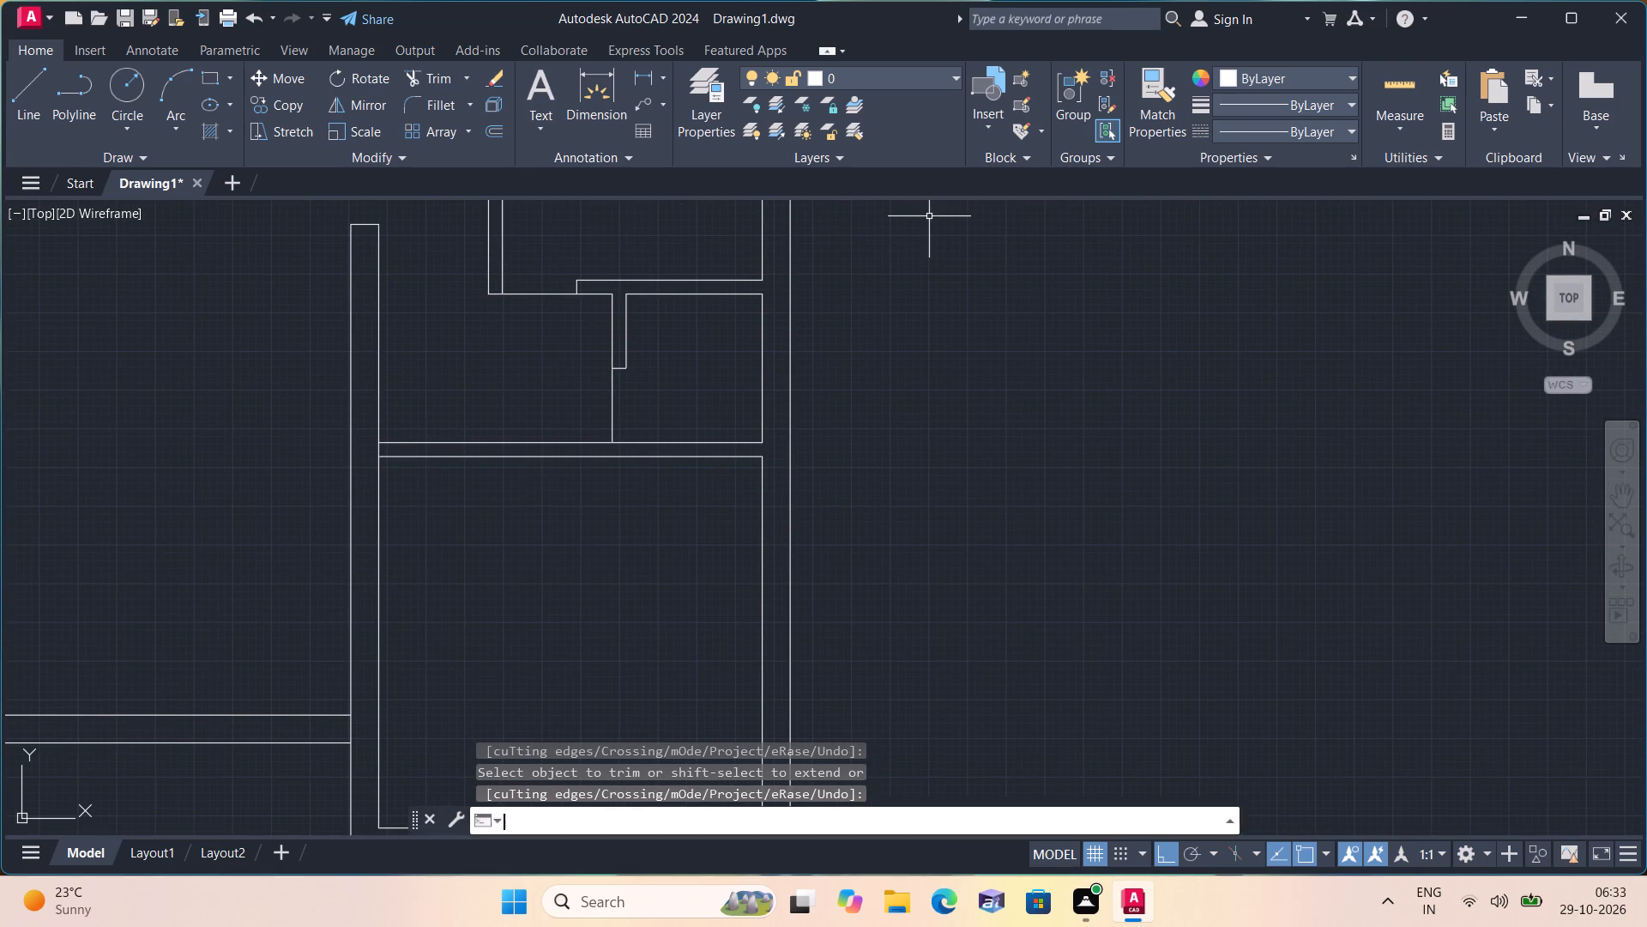
{"action": "key", "text": "space"}
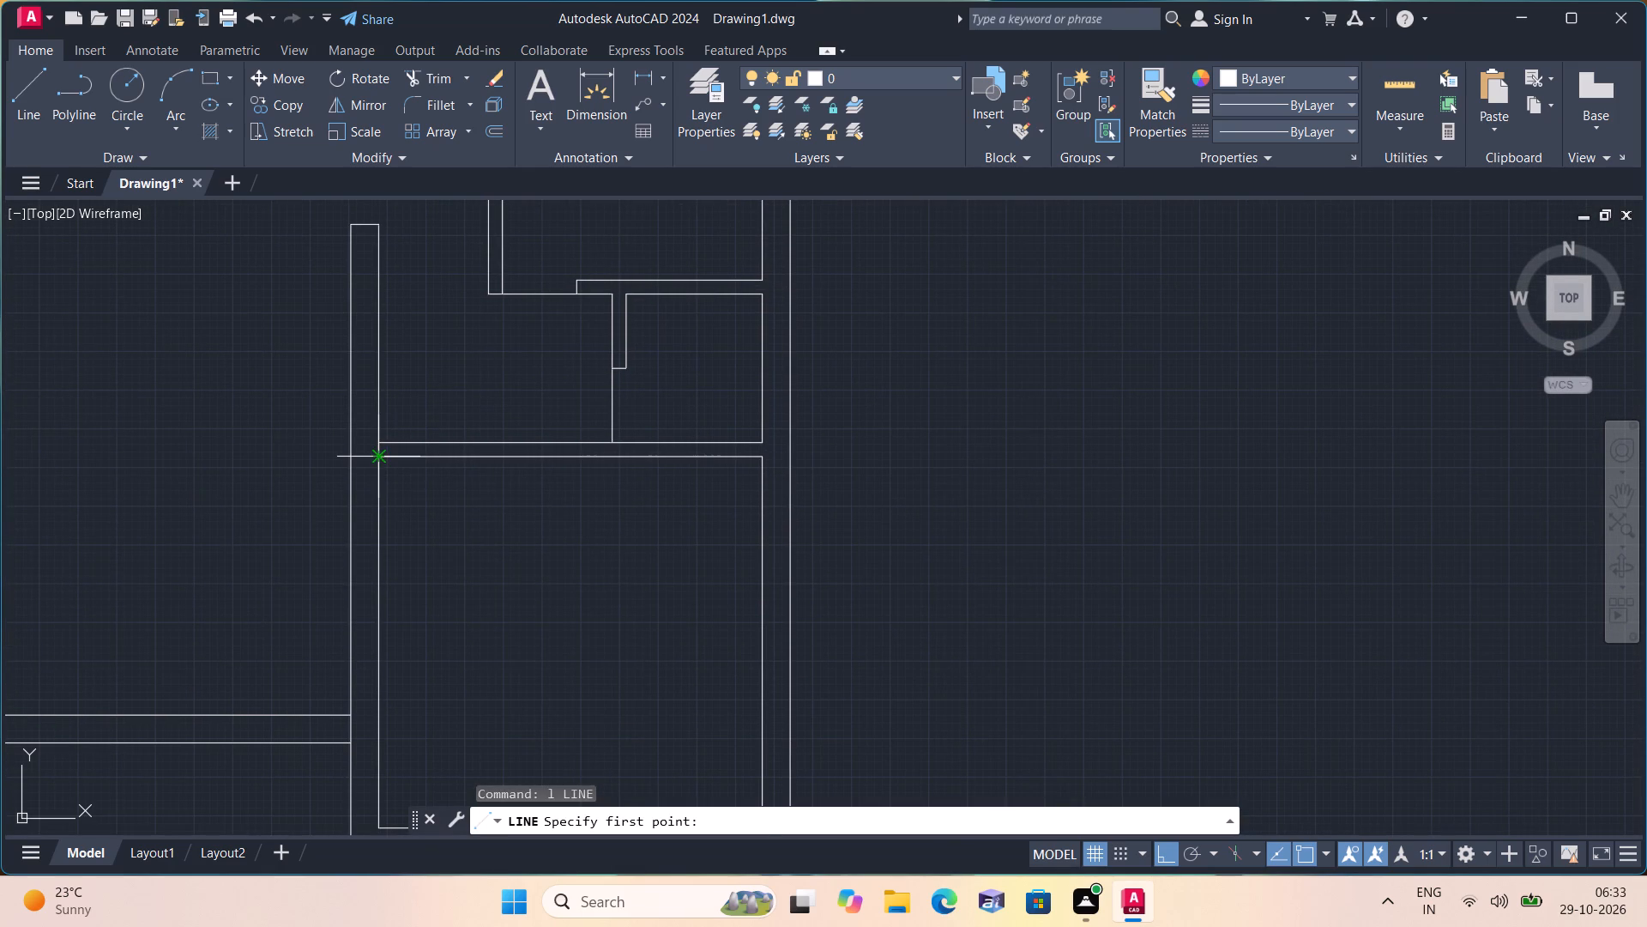
{"action": "left_click", "coordinate": [378, 456]}
{"action": "key", "text": "3"}
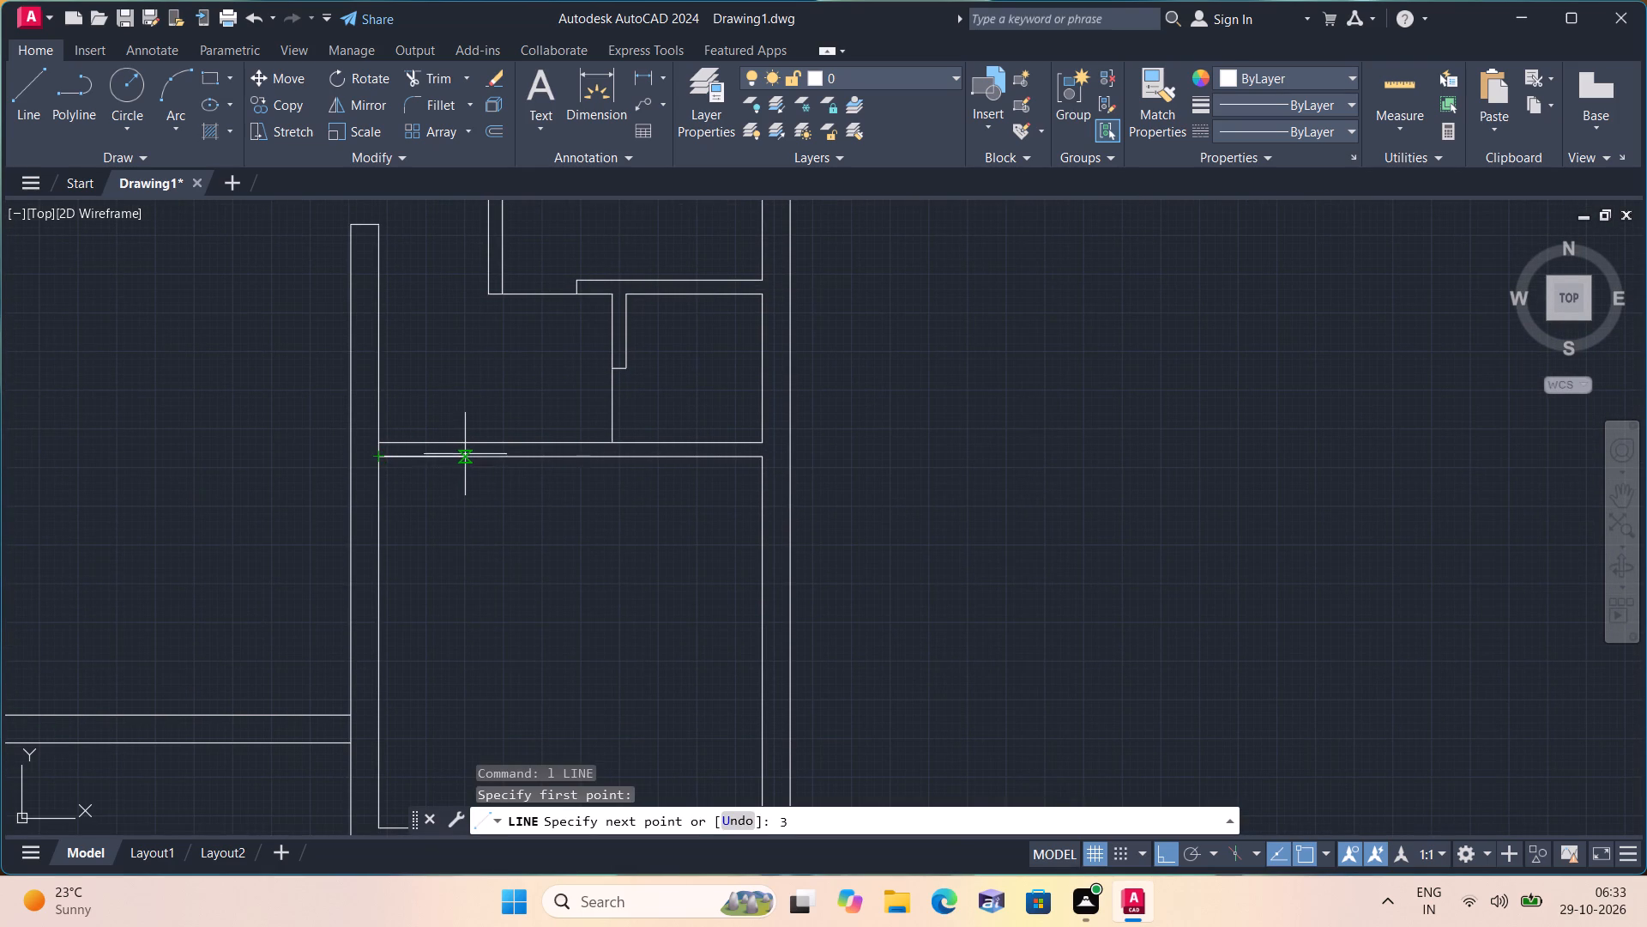
{"action": "key", "text": "apostrophe"}
{"action": "key", "text": "space"}
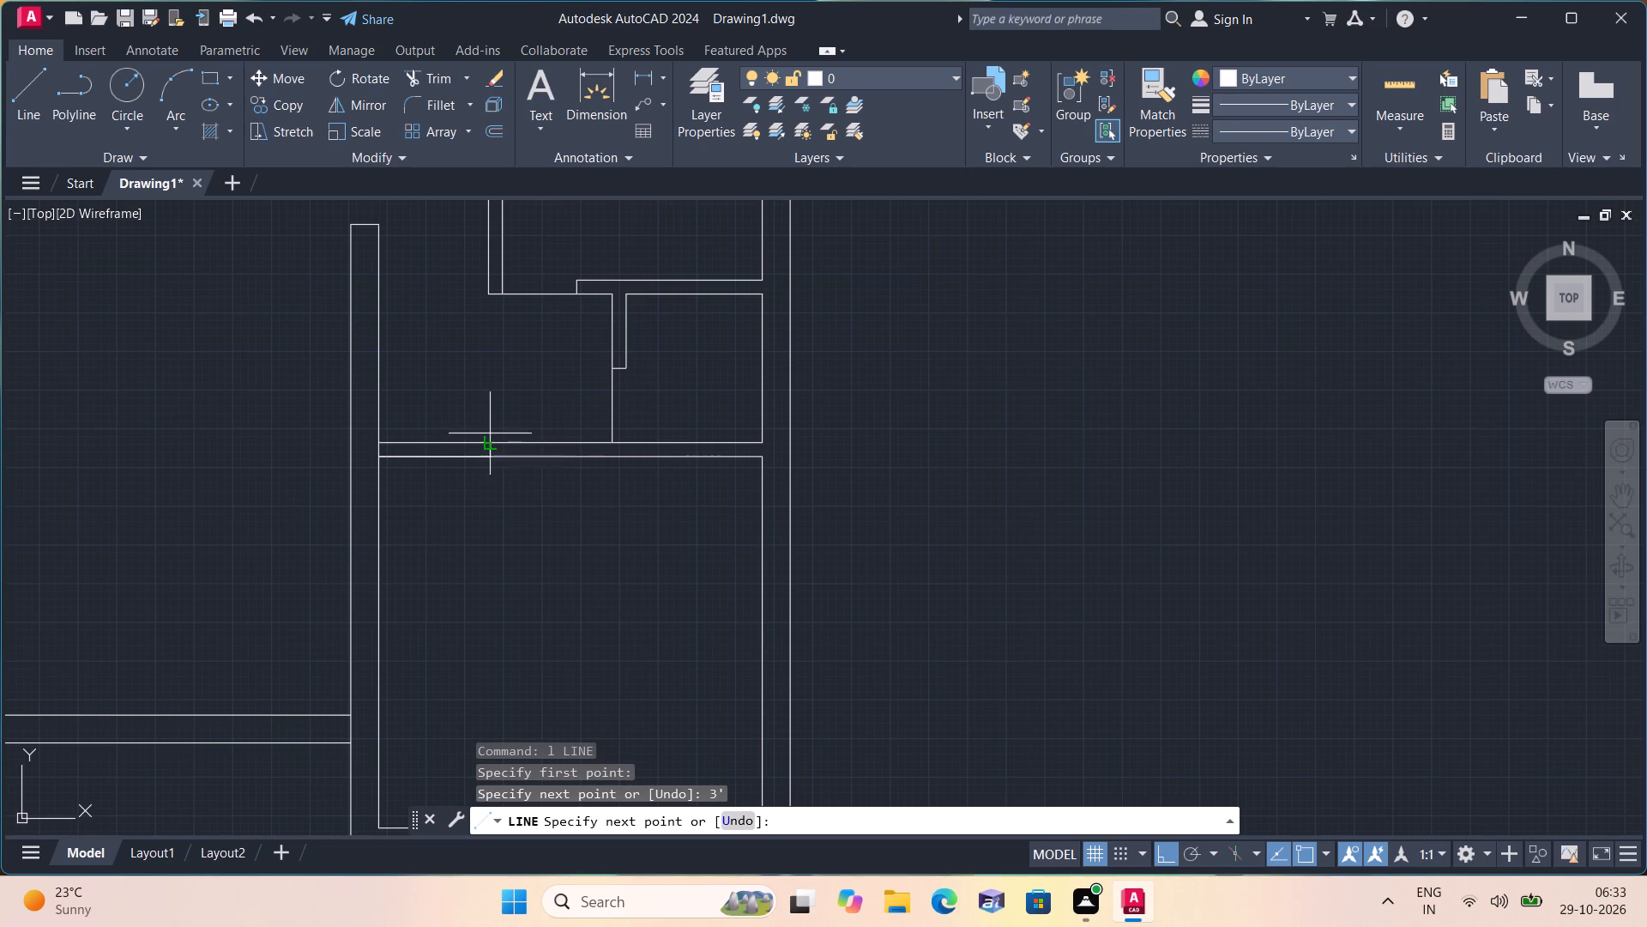
{"action": "left_click", "coordinate": [489, 439]}
{"action": "key", "text": "space"}
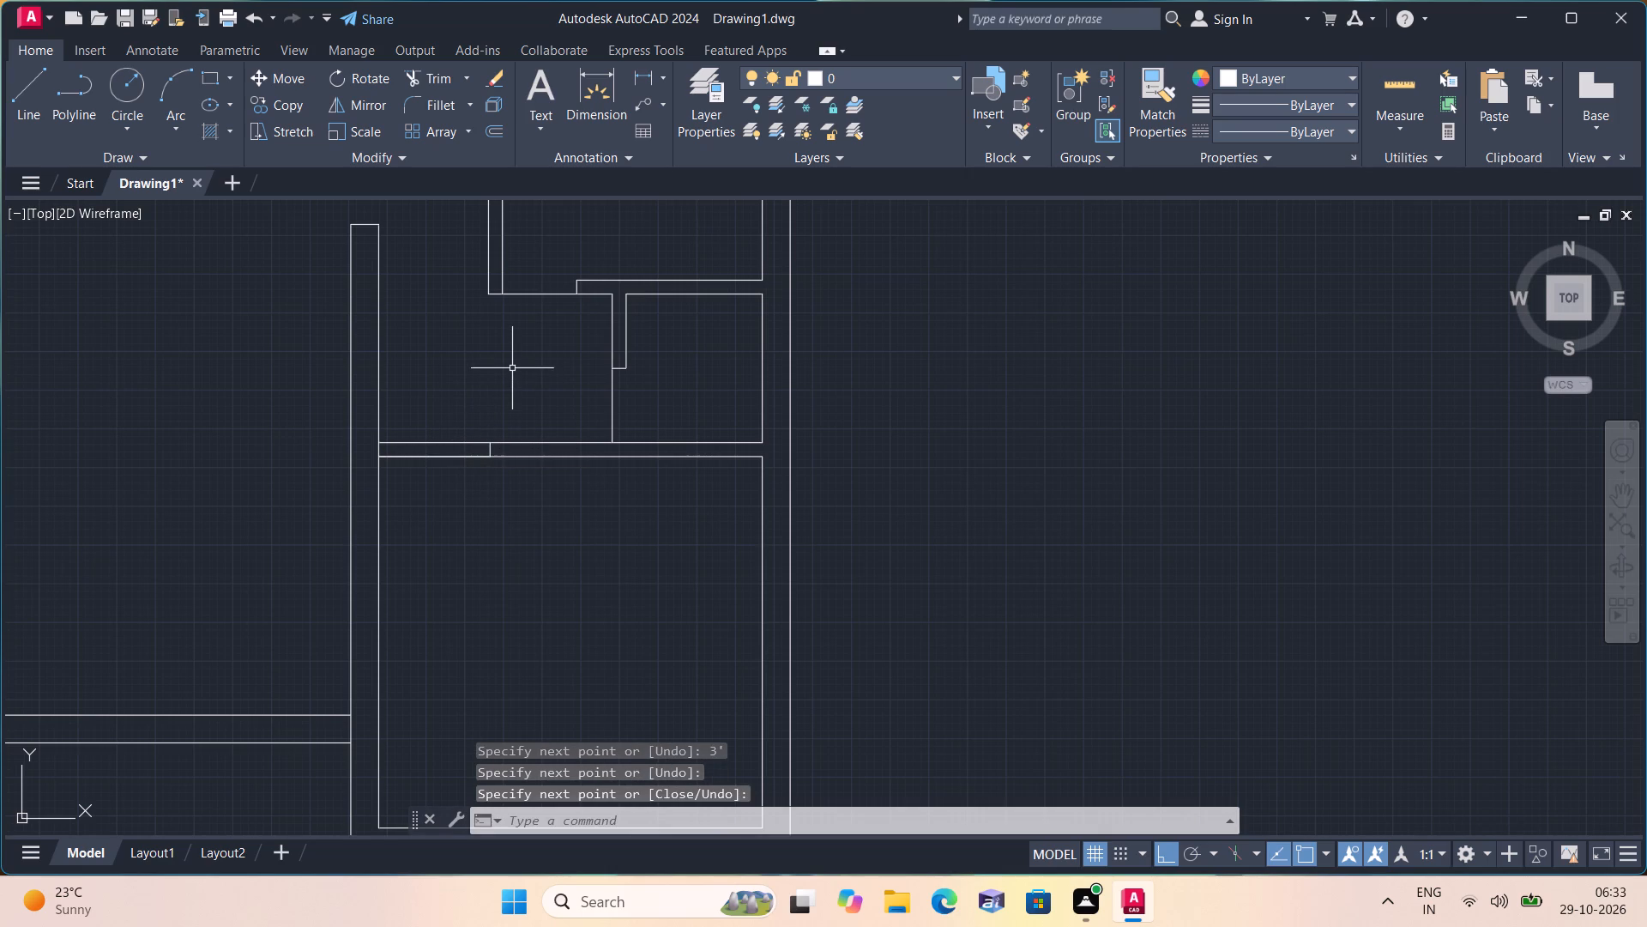
Trim the upper line of the lower room's top wall from the 9" wall to the 3' mark, plus the overlapping lower segment.
{"action": "key", "text": "t"}
{"action": "key", "text": "r"}
{"action": "type", "text": "im"}
{"action": "key", "text": "space"}
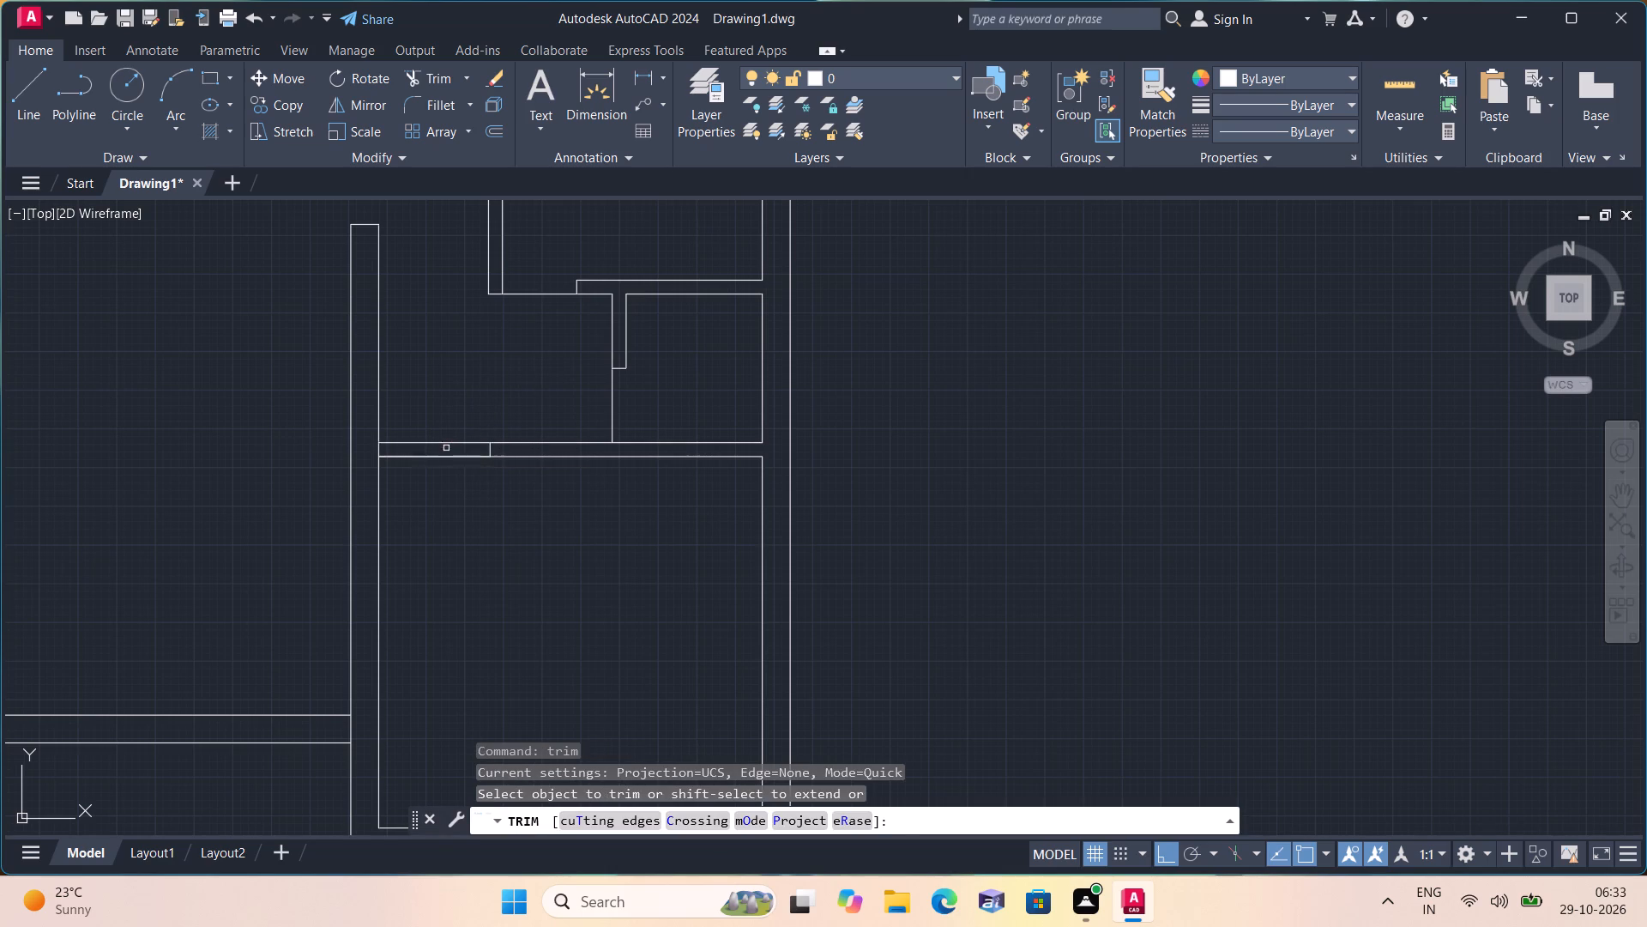
{"action": "left_click", "coordinate": [447, 443]}
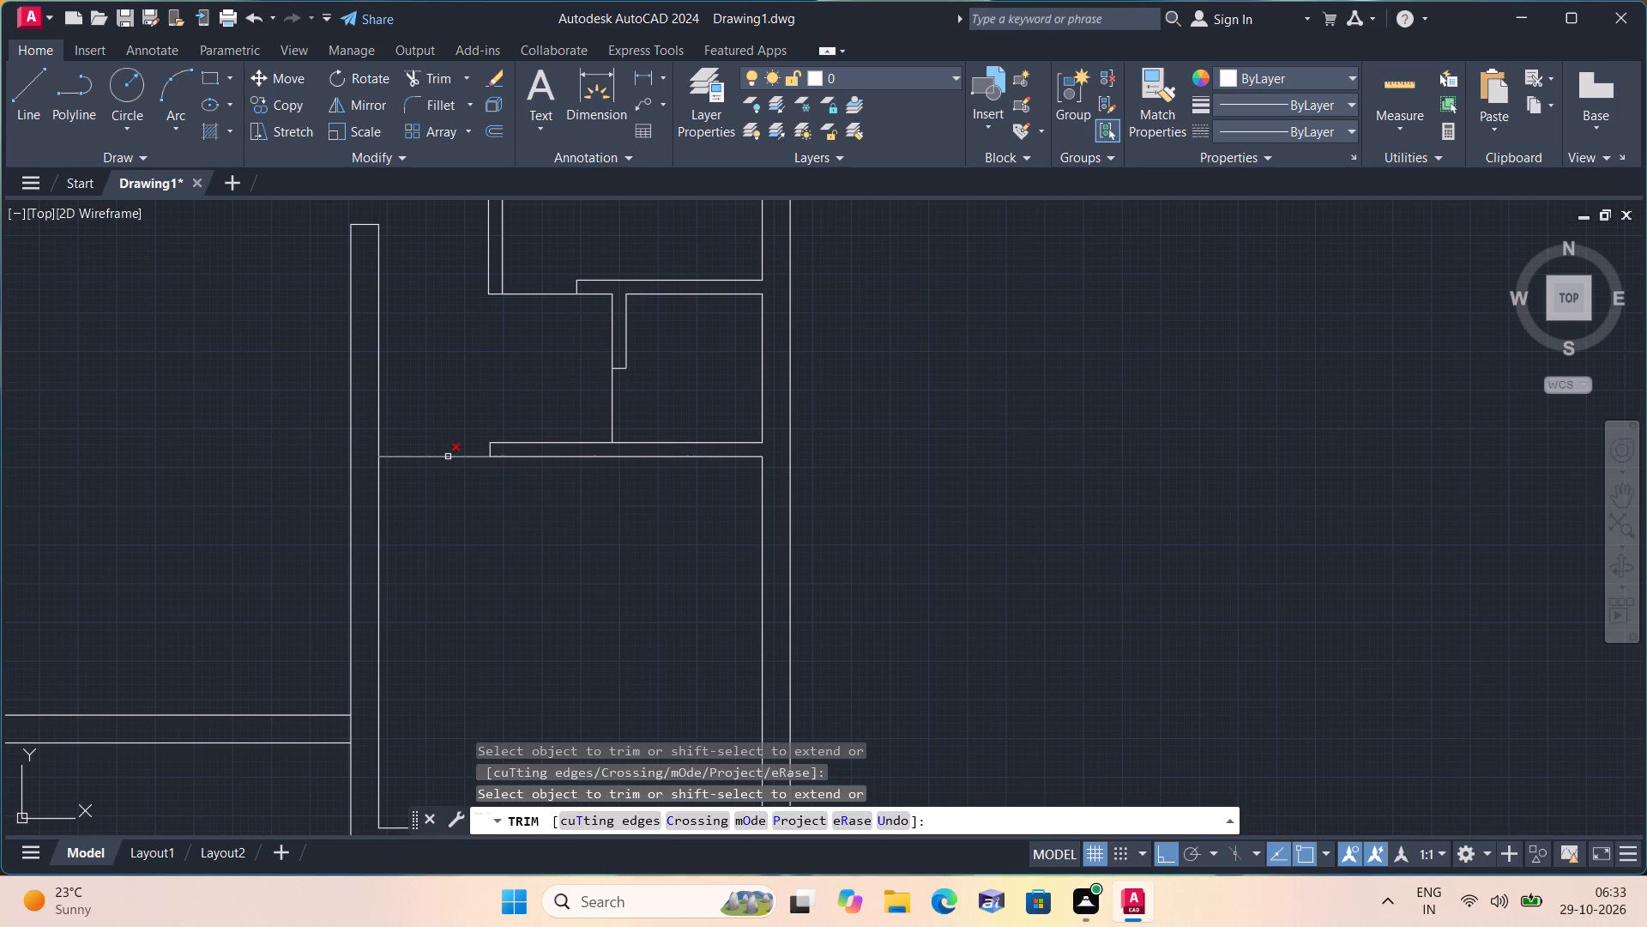
{"action": "left_click", "coordinate": [448, 457]}
{"action": "key", "text": "space"}
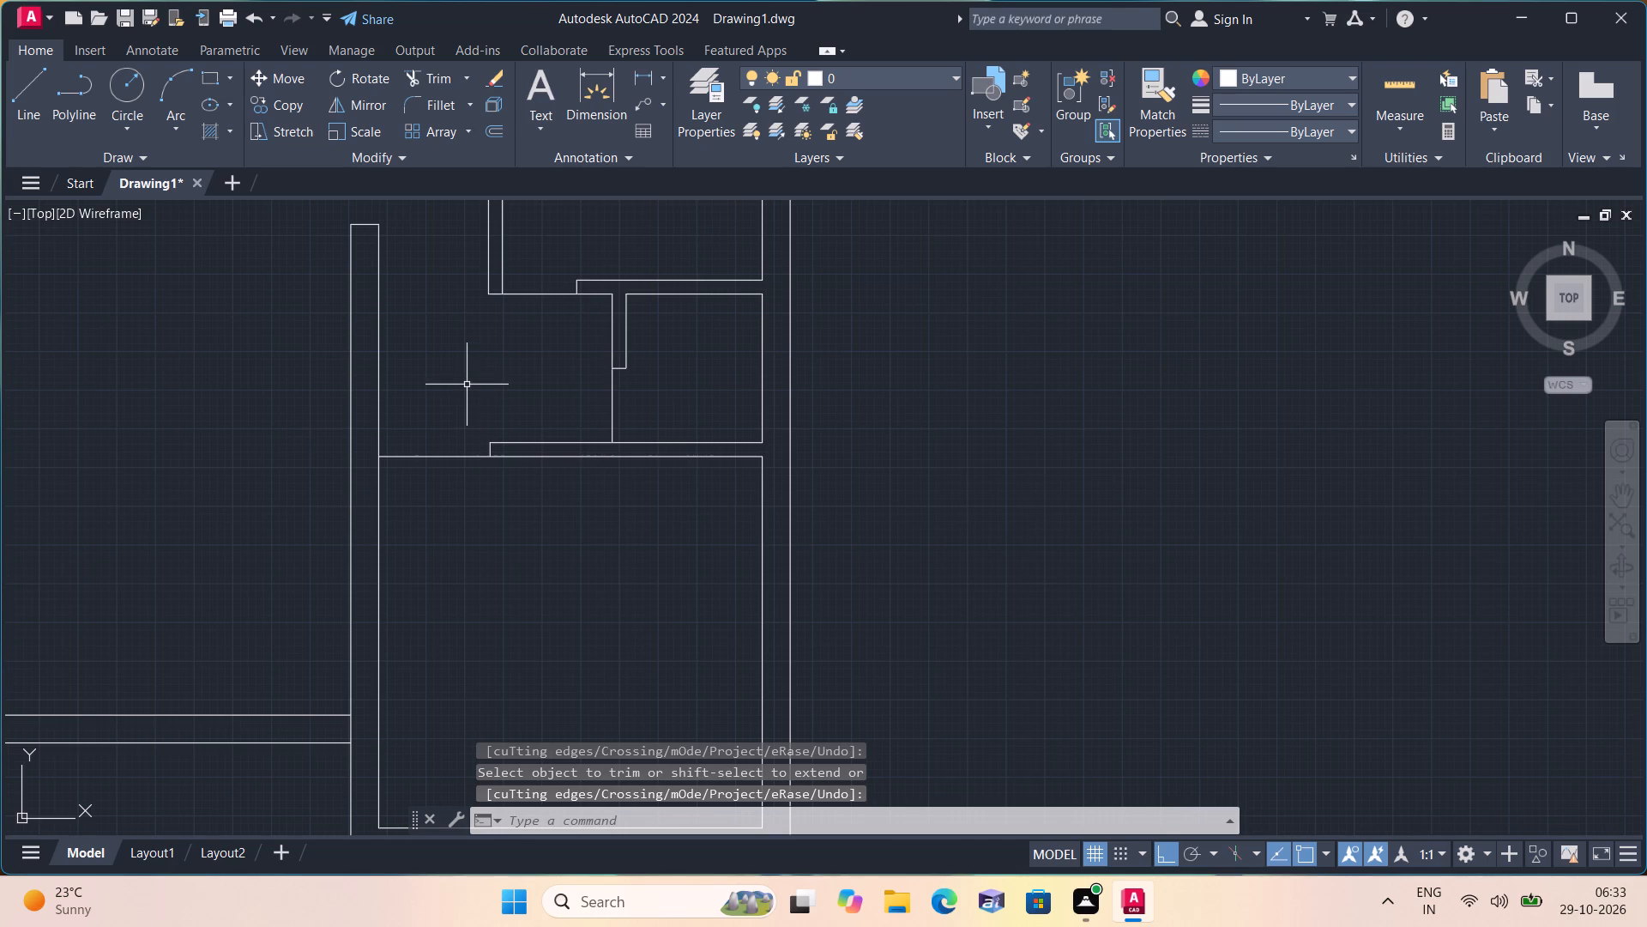
Create a new layer, leaving its default name and properties.
{"action": "scroll", "coordinate": [467, 379], "scroll_direction": "down", "scroll_amount": 1}
{"action": "middle_click_drag", "start_coordinate": [468, 369], "coordinate": [474, 391]}
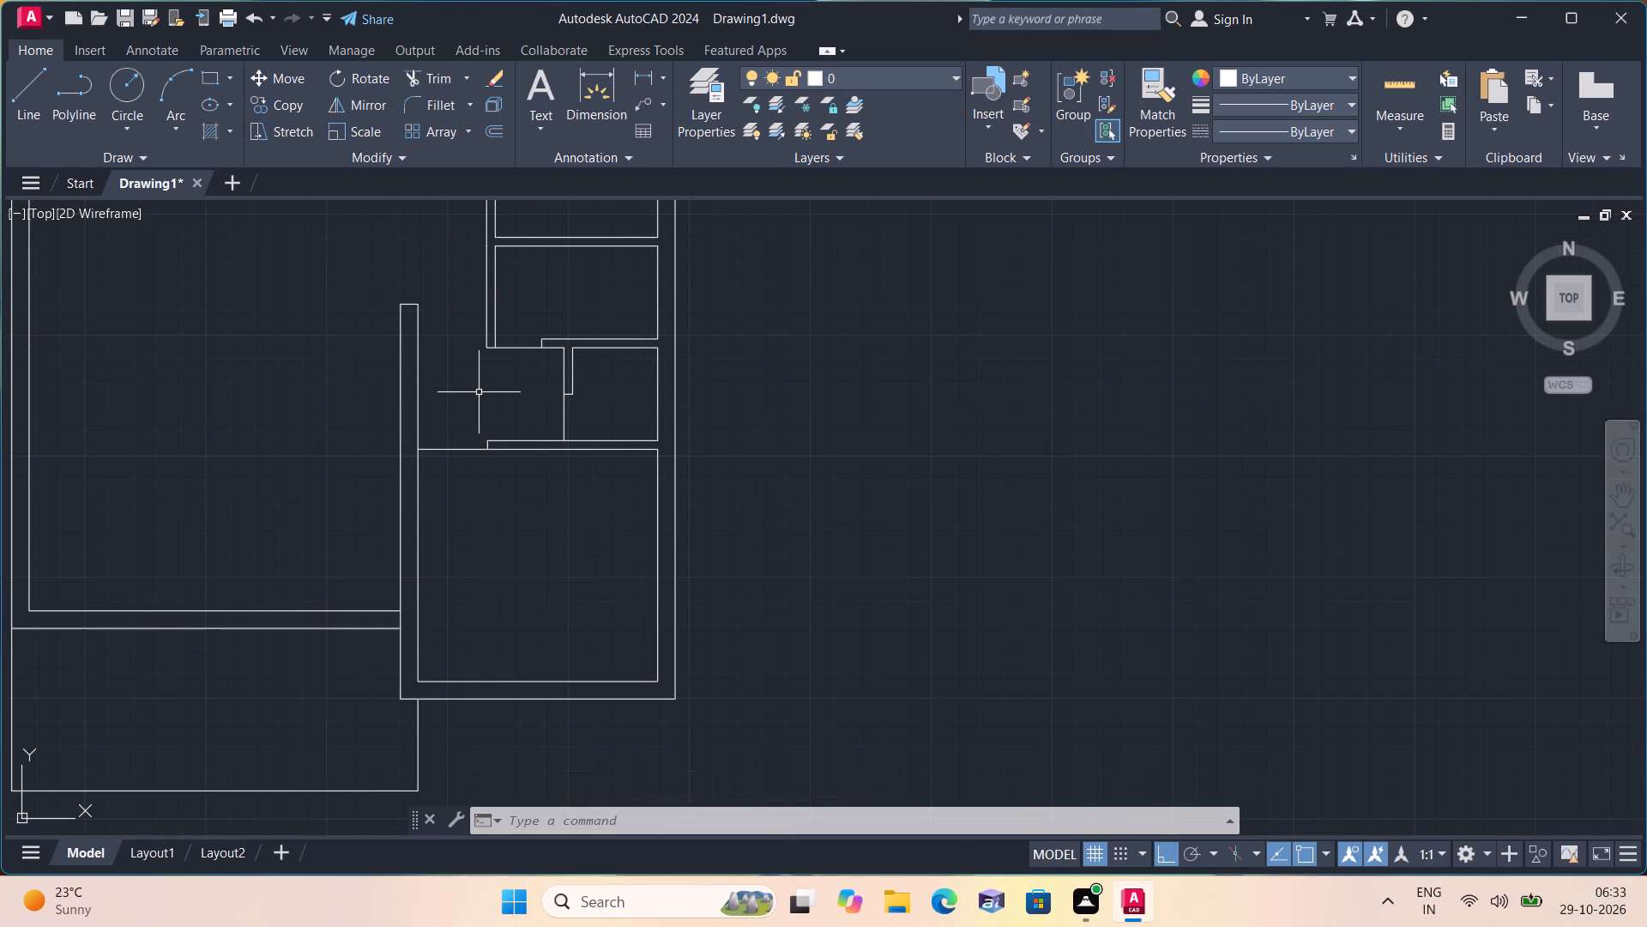
{"action": "middle_click", "coordinate": [477, 395]}
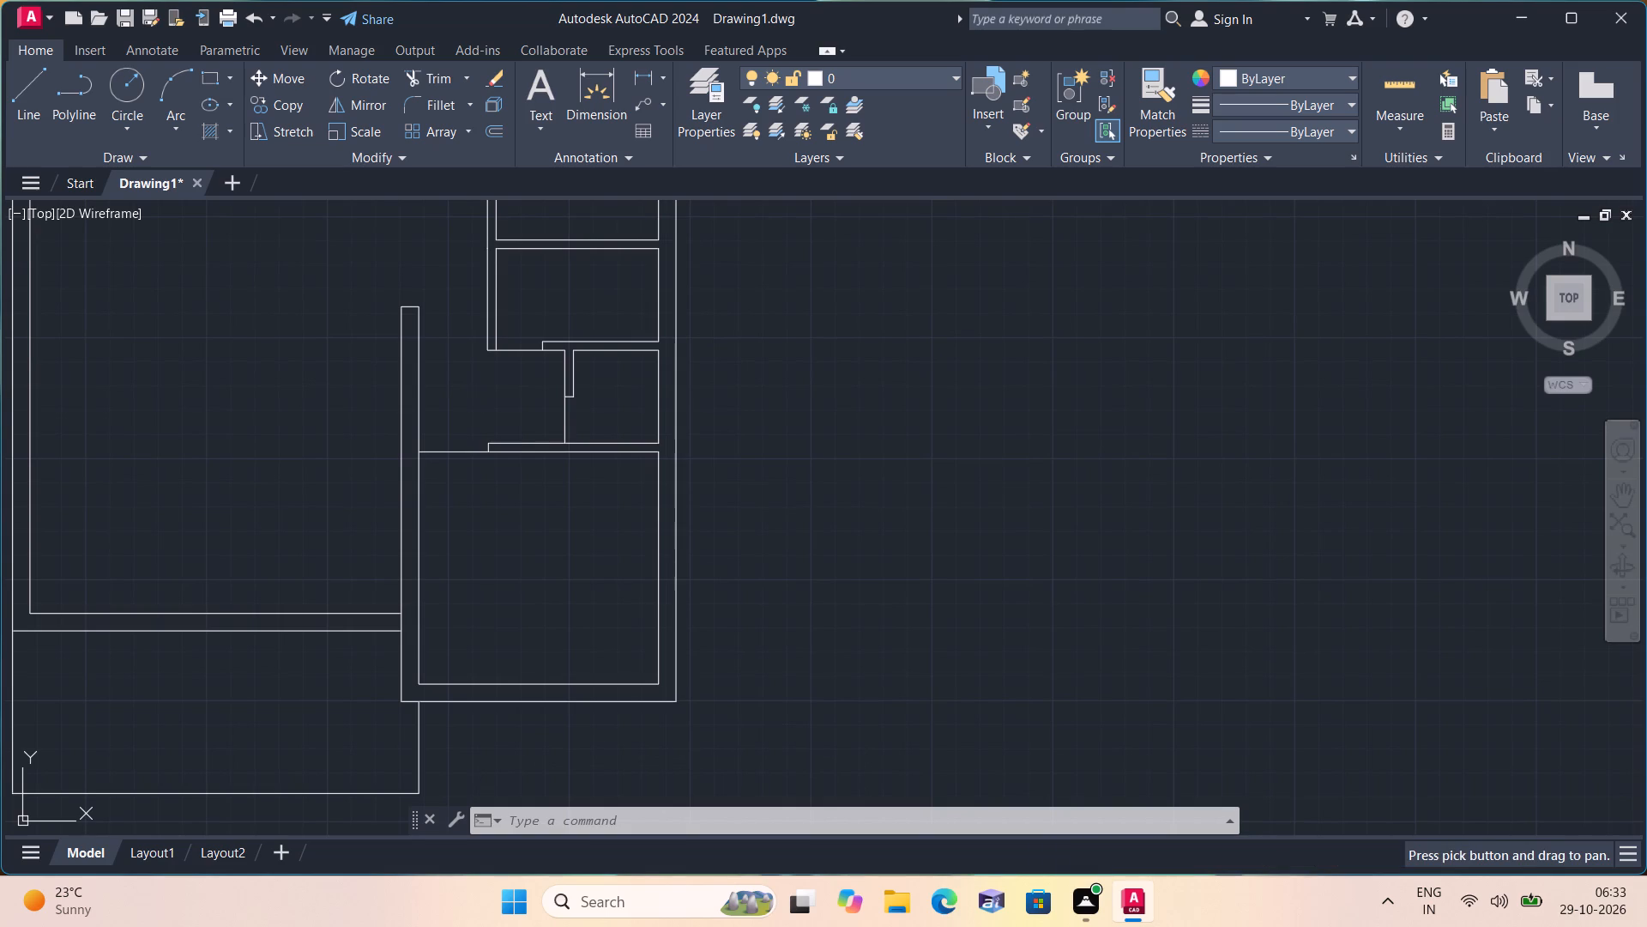
{"action": "scroll", "coordinate": [478, 397], "scroll_direction": "down", "scroll_amount": 1}
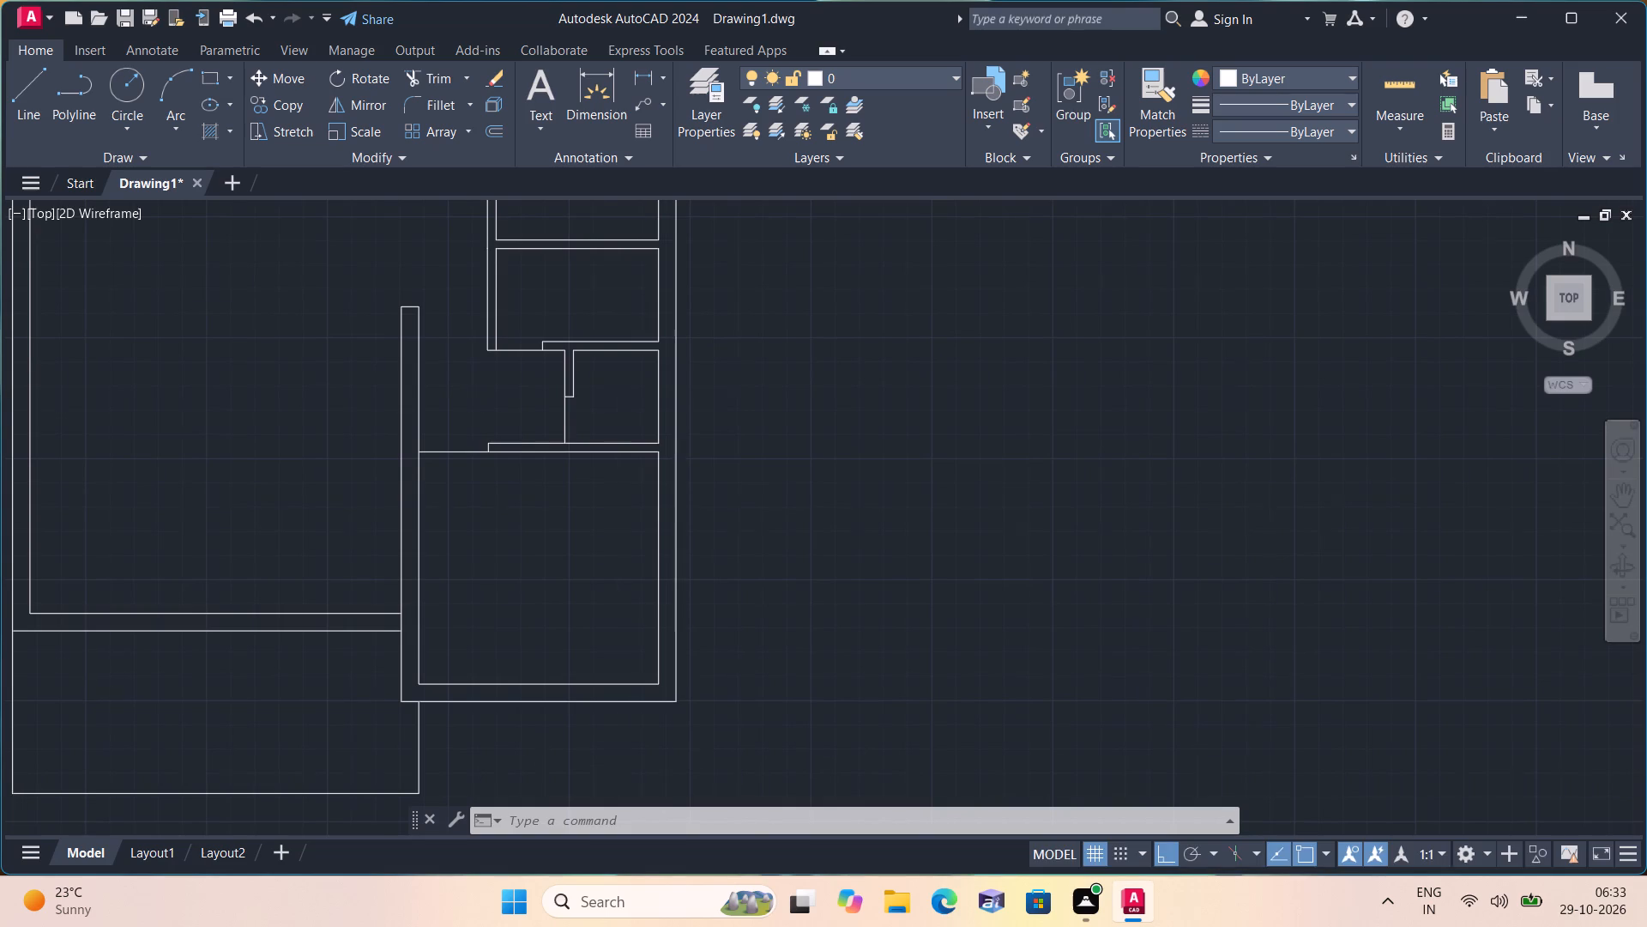
{"action": "scroll", "coordinate": [478, 396], "scroll_direction": "down", "scroll_amount": 1}
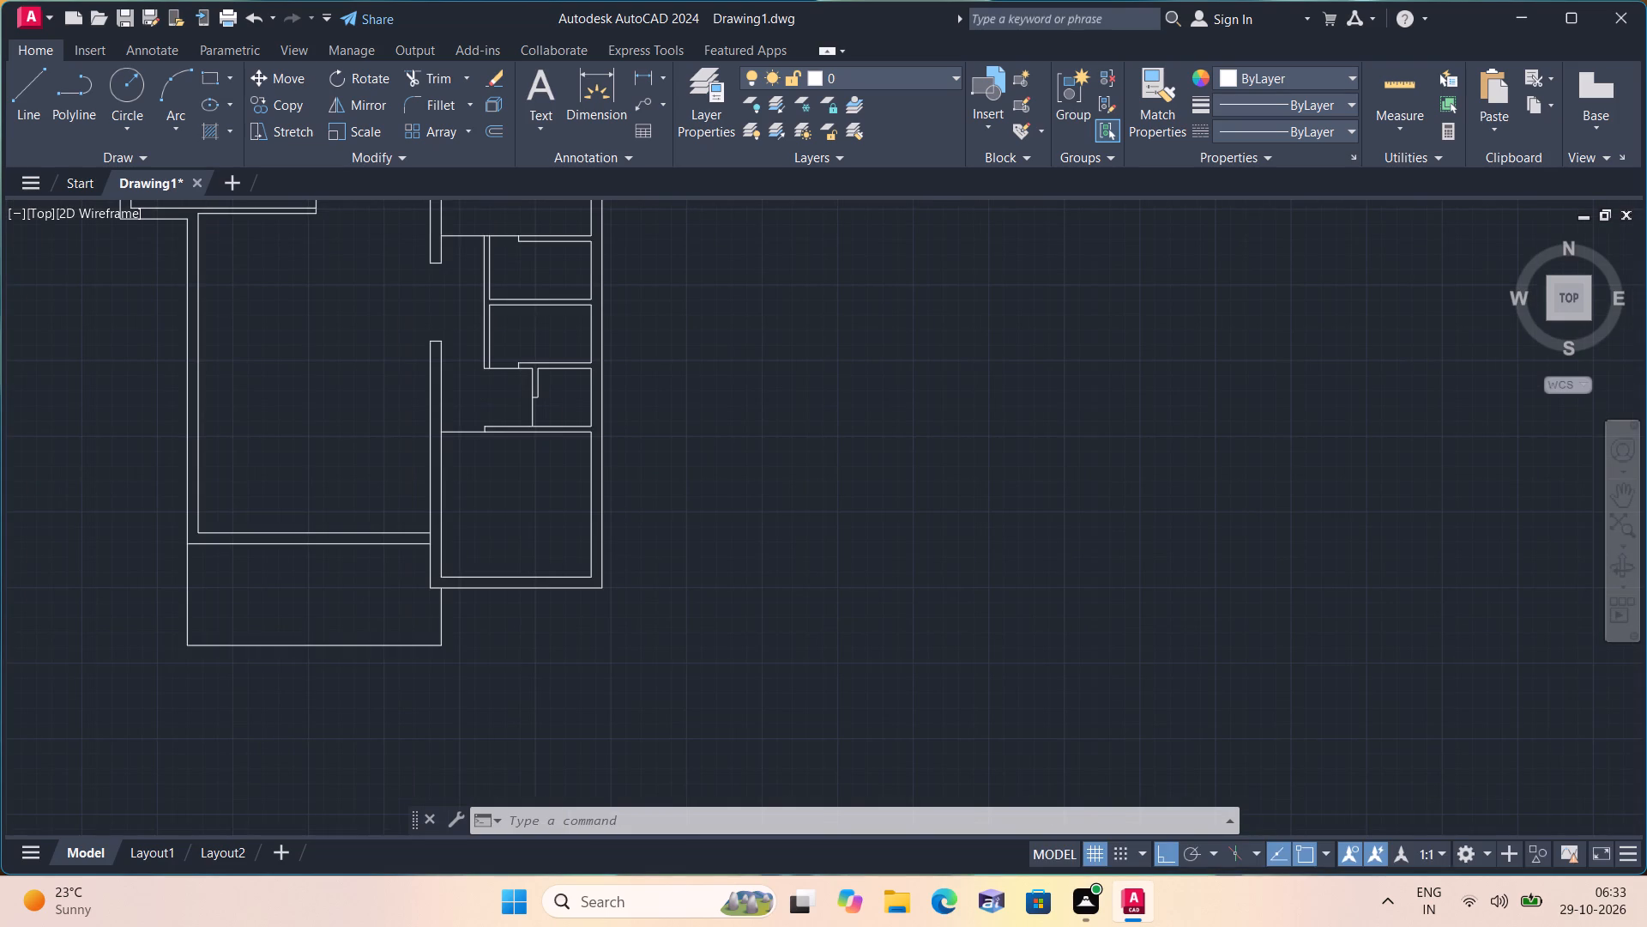
{"action": "middle_click_drag", "start_coordinate": [464, 377], "coordinate": [498, 407]}
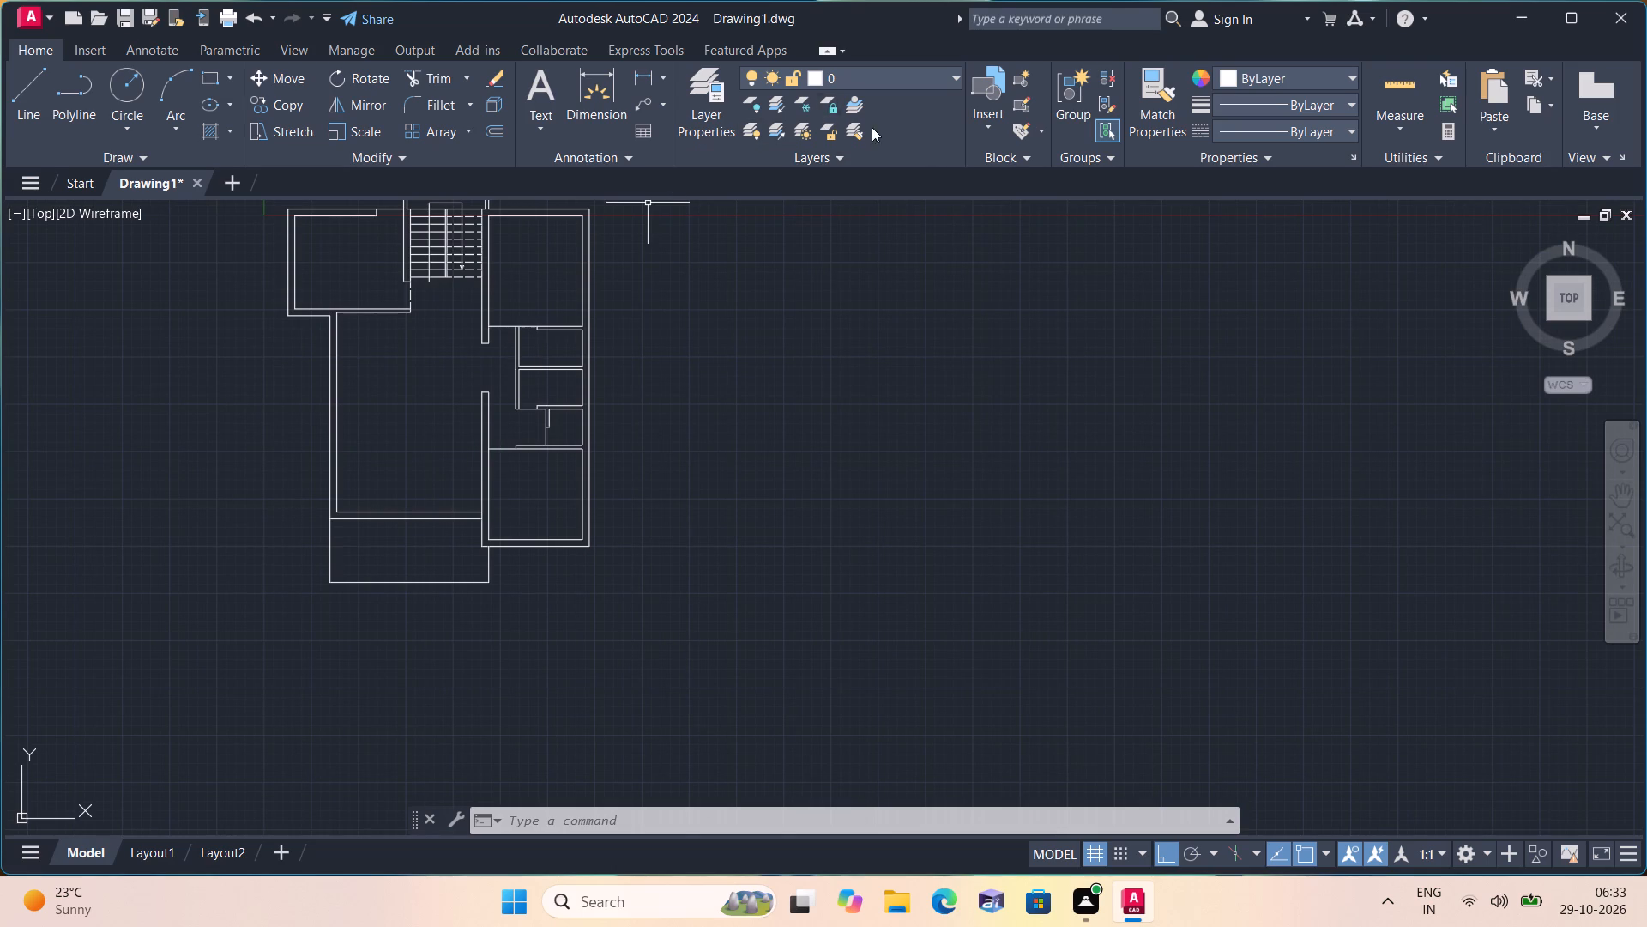
{"action": "left_click", "coordinate": [702, 126]}
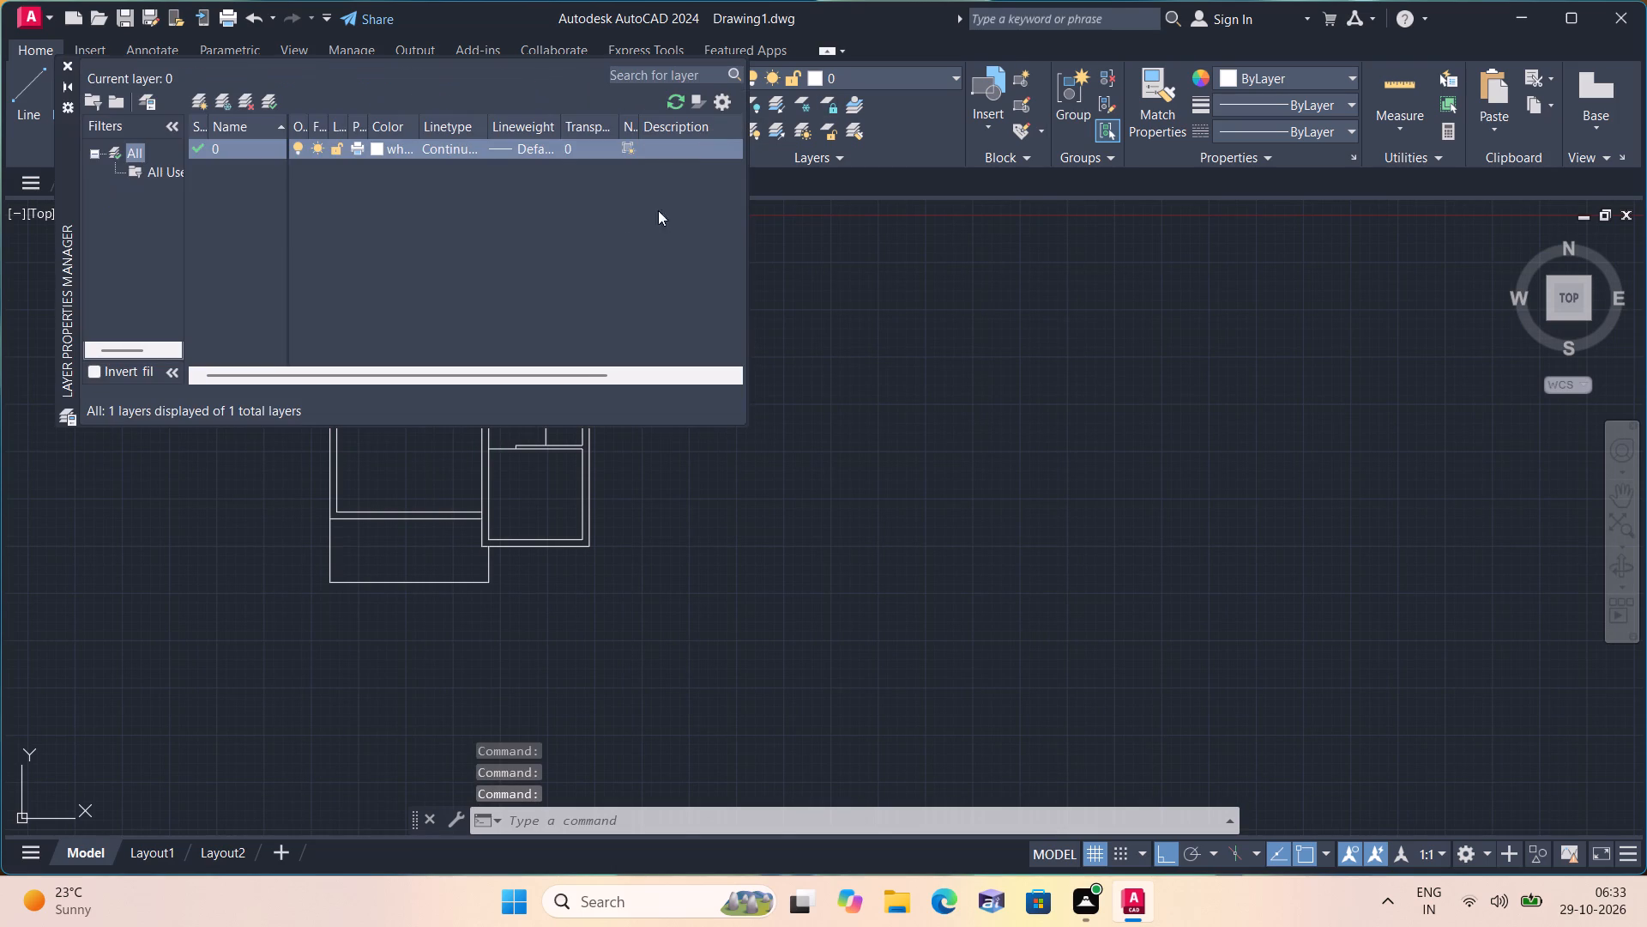
{"action": "right_click", "coordinate": [468, 244]}
{"action": "left_click", "coordinate": [541, 331]}
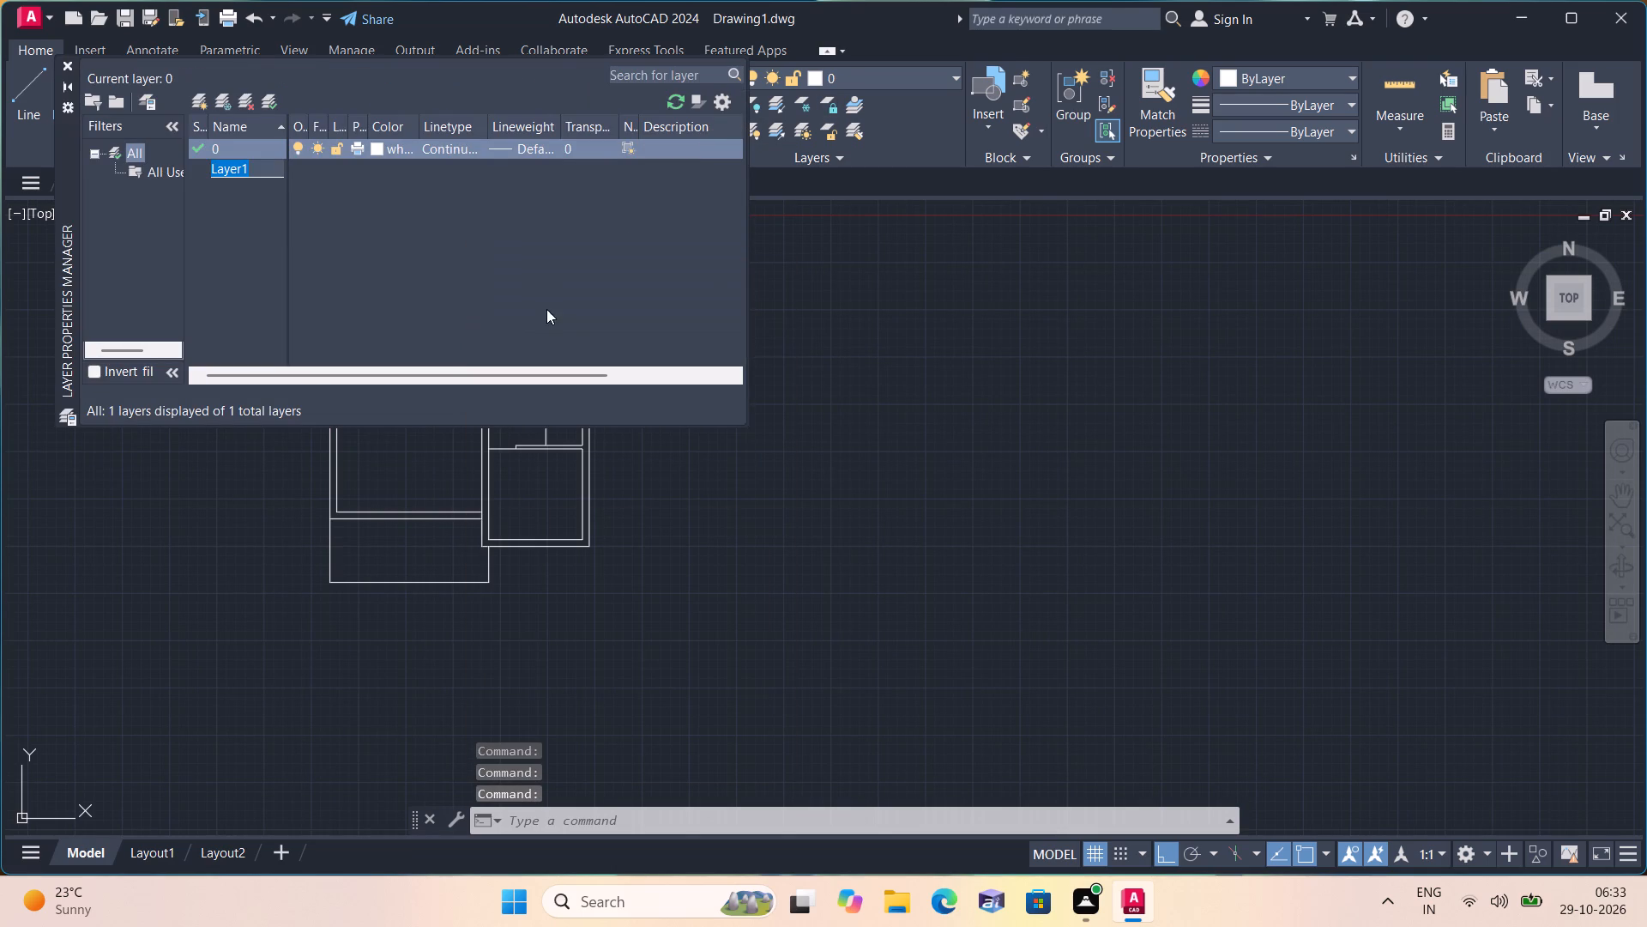
{"action": "left_click", "coordinate": [376, 162]}
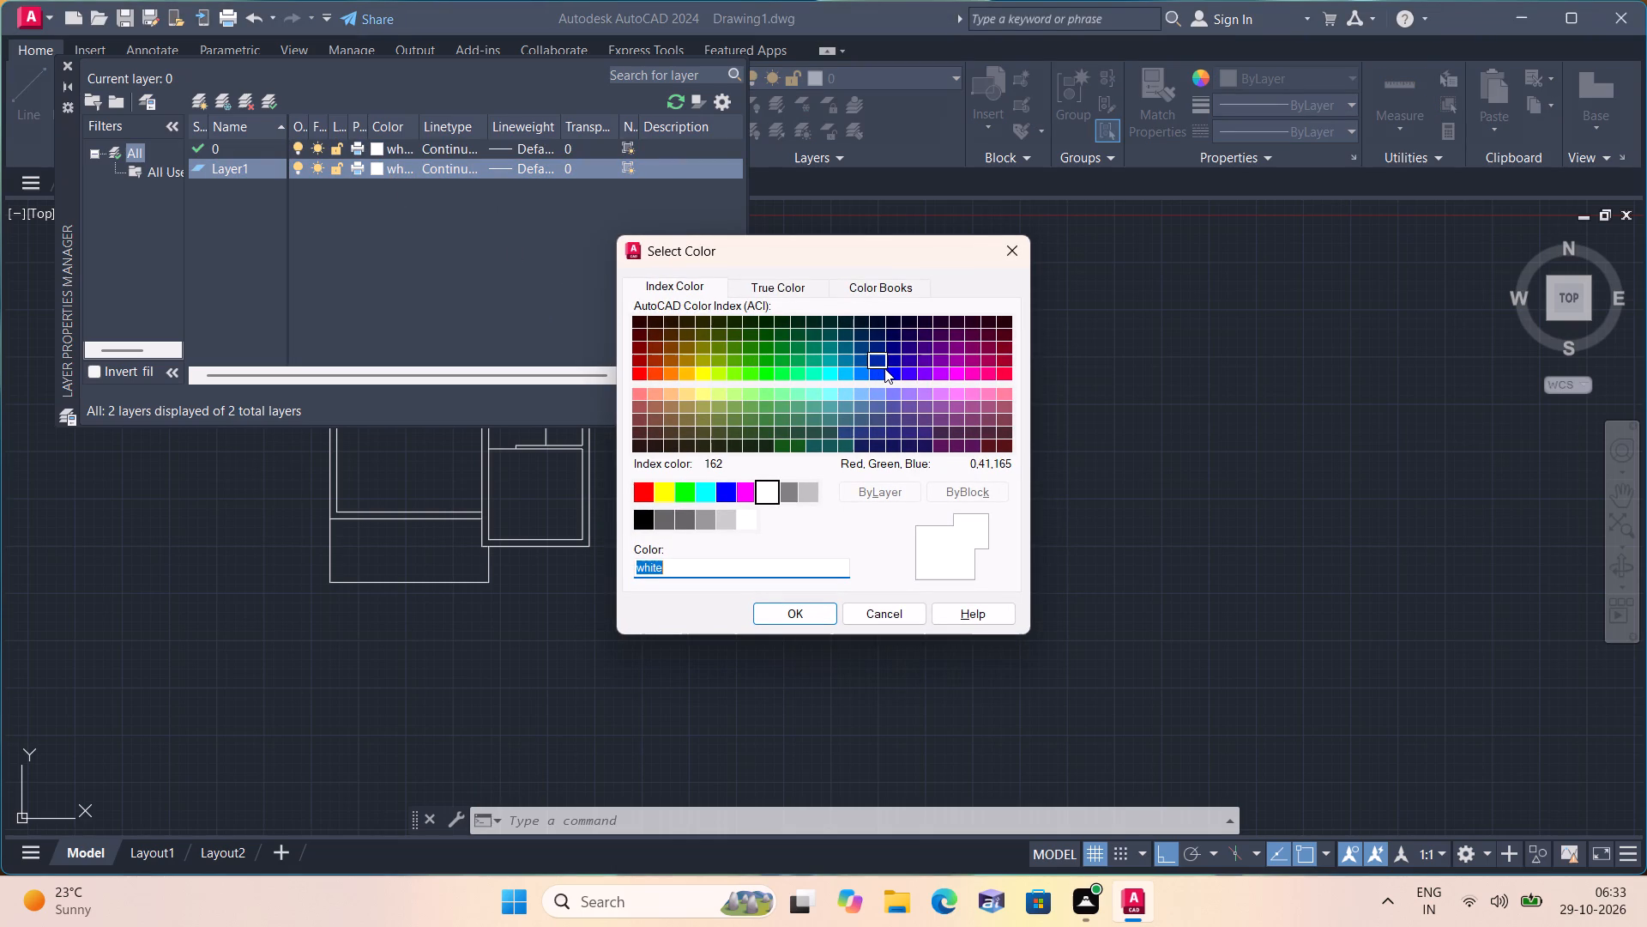
{"action": "left_click", "coordinate": [1004, 250]}
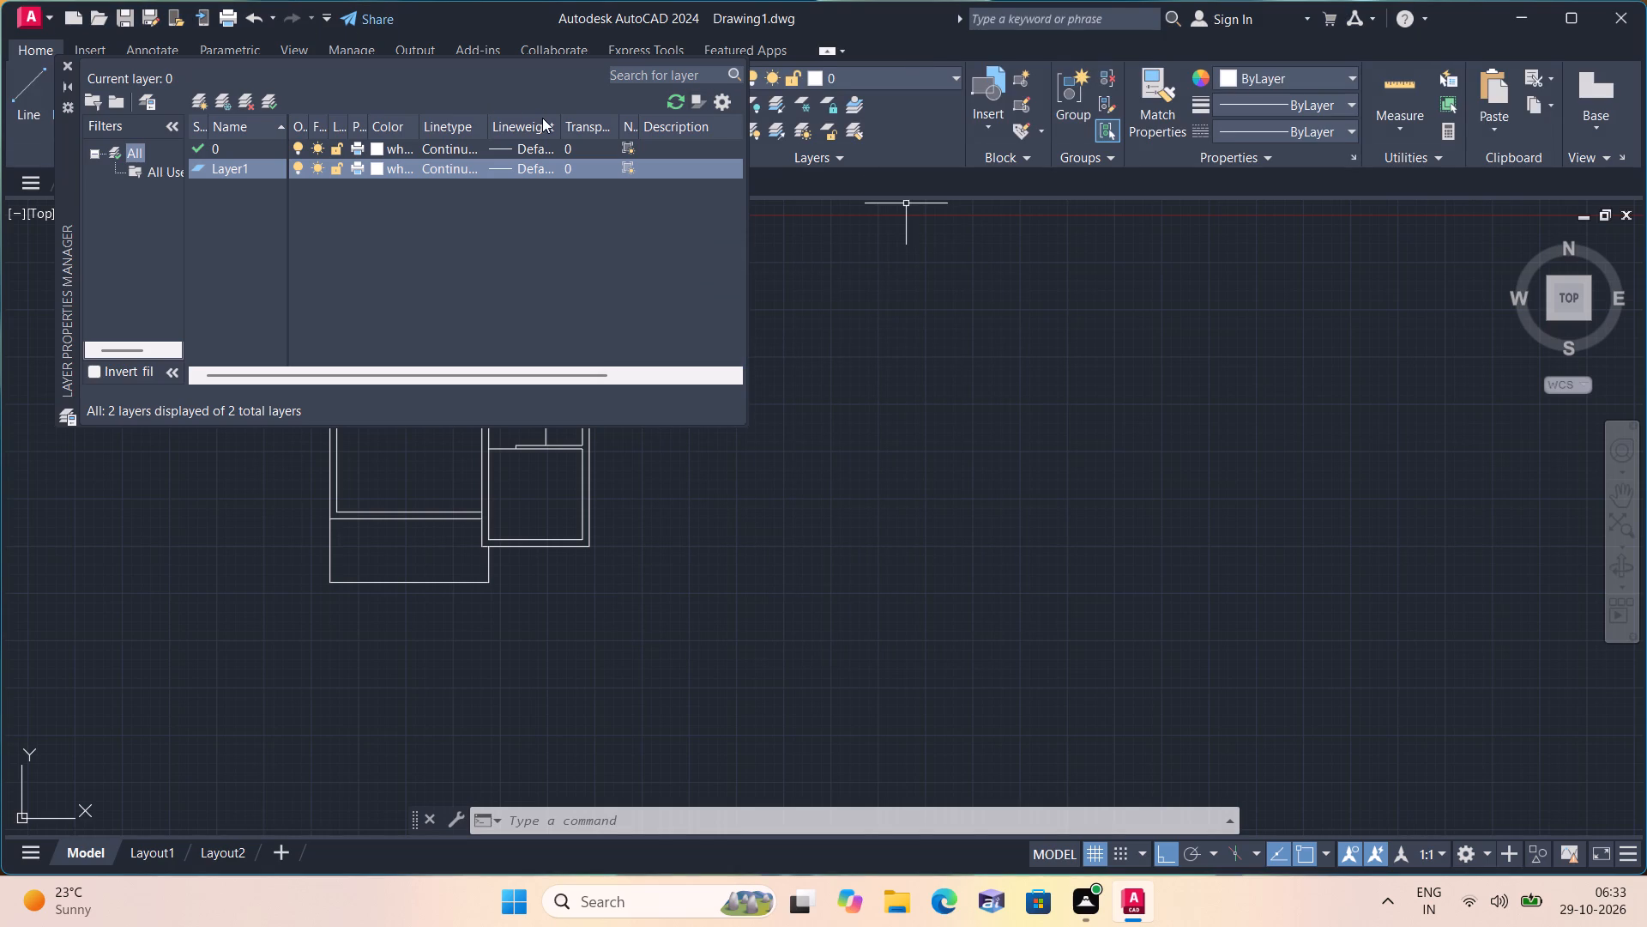
{"action": "left_click", "coordinate": [65, 64]}
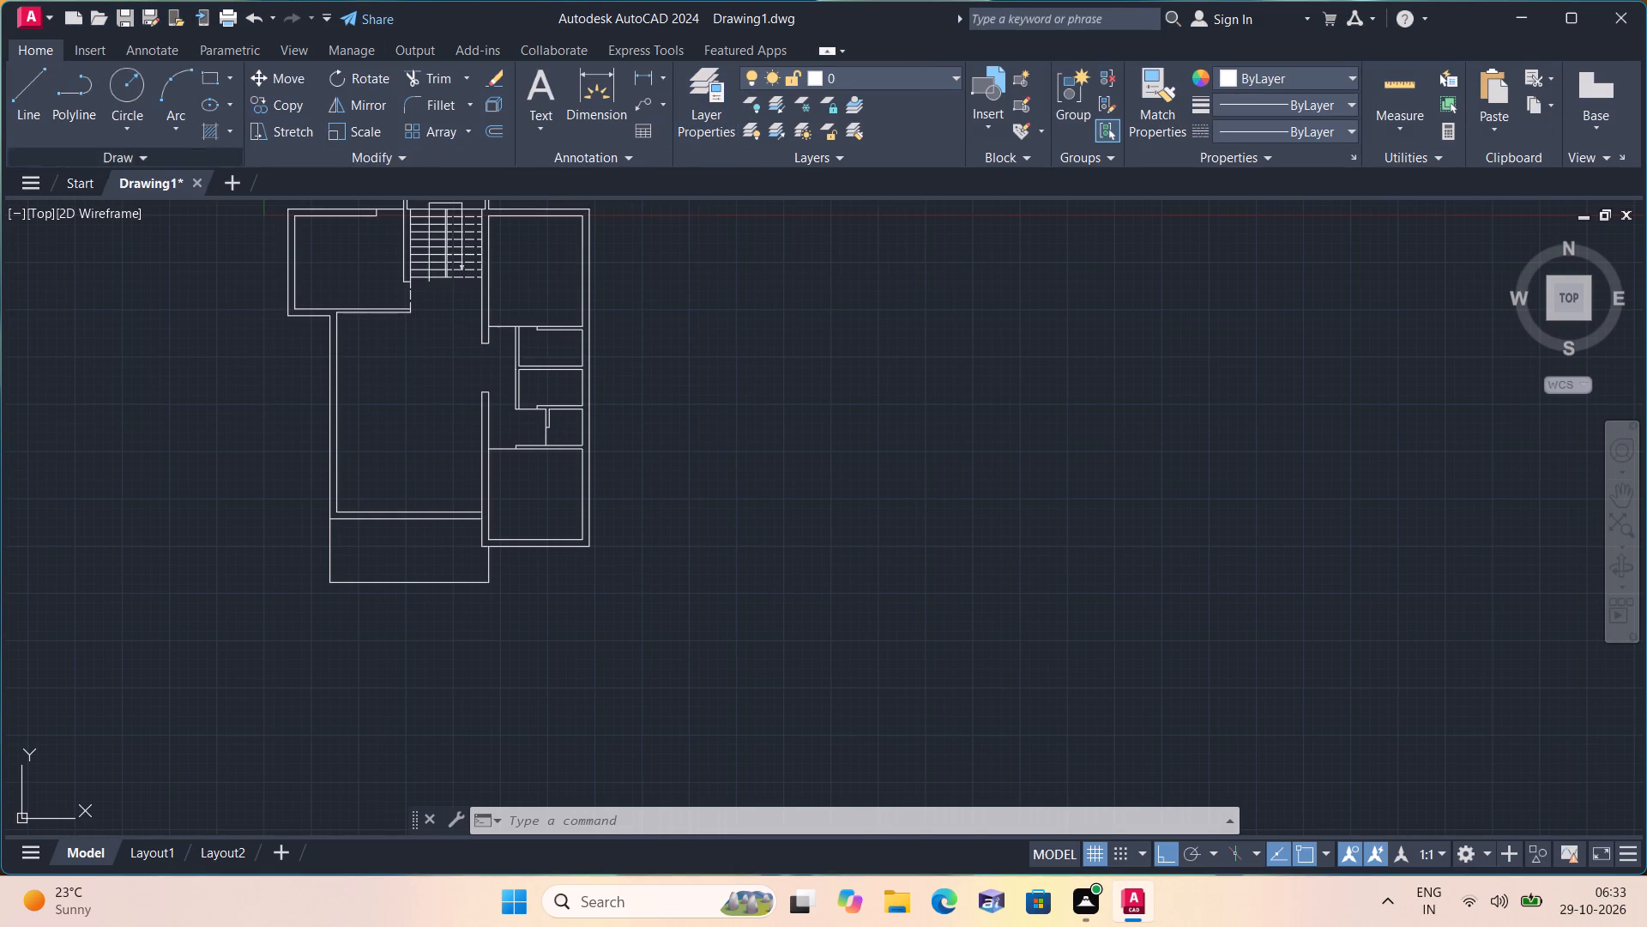
Draw a line 3' along the large room's bottom wall from its lower-right inner corner, continuing at a slant across the wall's thickness.
{"action": "middle_click_drag", "start_coordinate": [418, 322], "coordinate": [574, 336]}
{"action": "scroll", "coordinate": [418, 322], "scroll_direction": "down", "scroll_amount": 1}
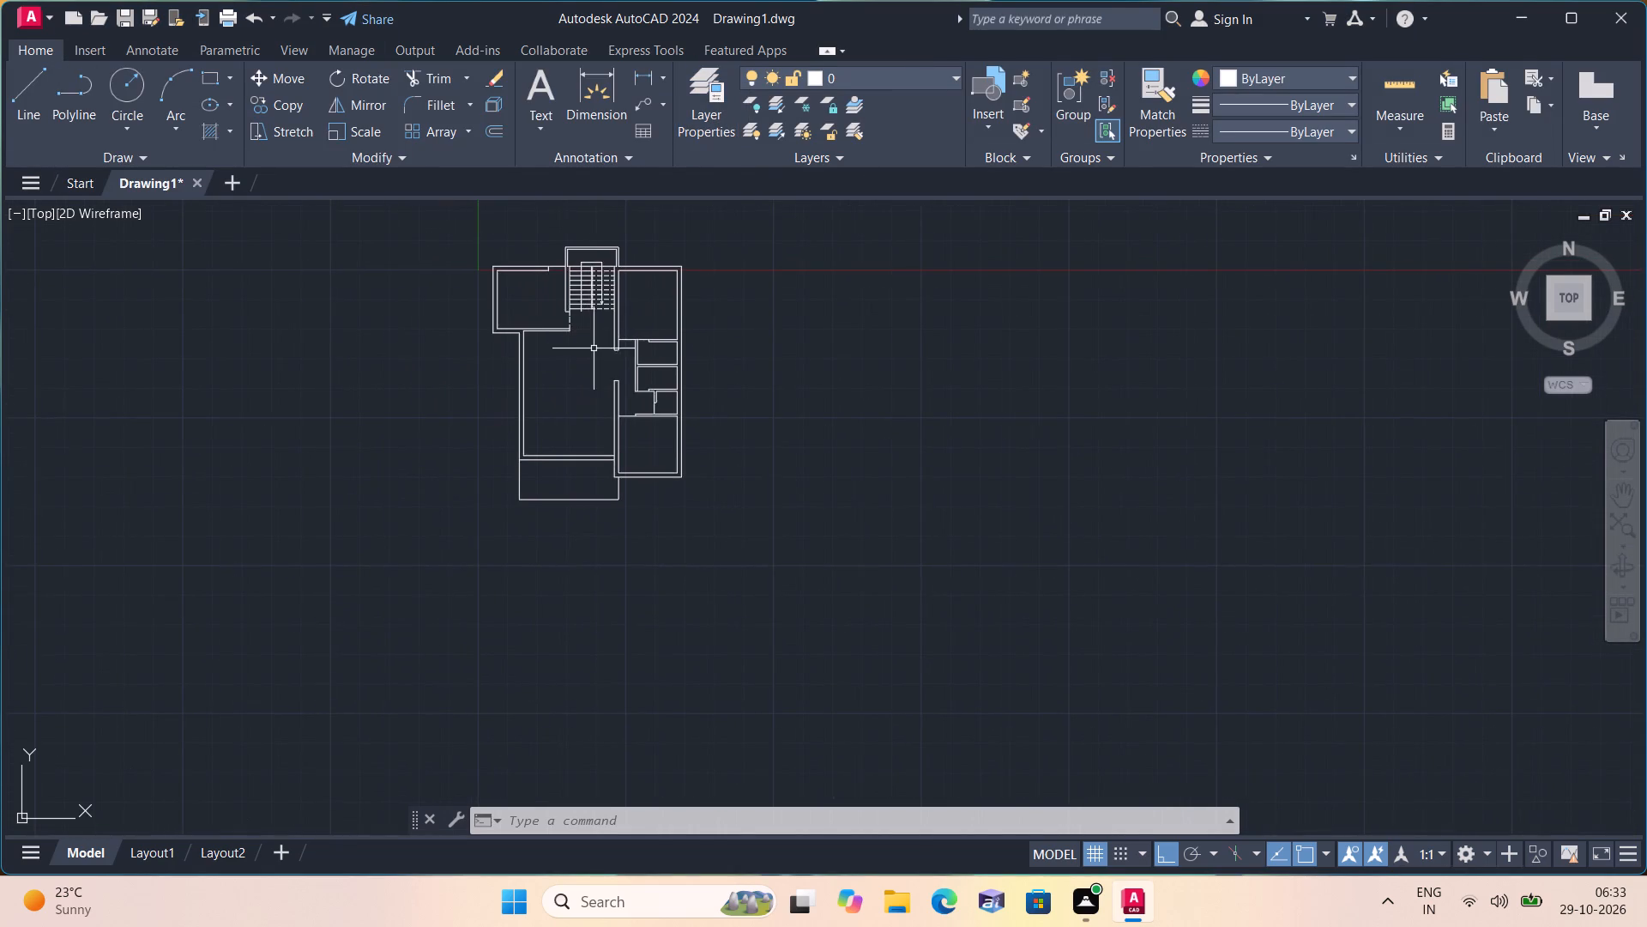
{"action": "scroll", "coordinate": [595, 355], "scroll_direction": "up", "scroll_amount": 1}
{"action": "key", "text": "l"}
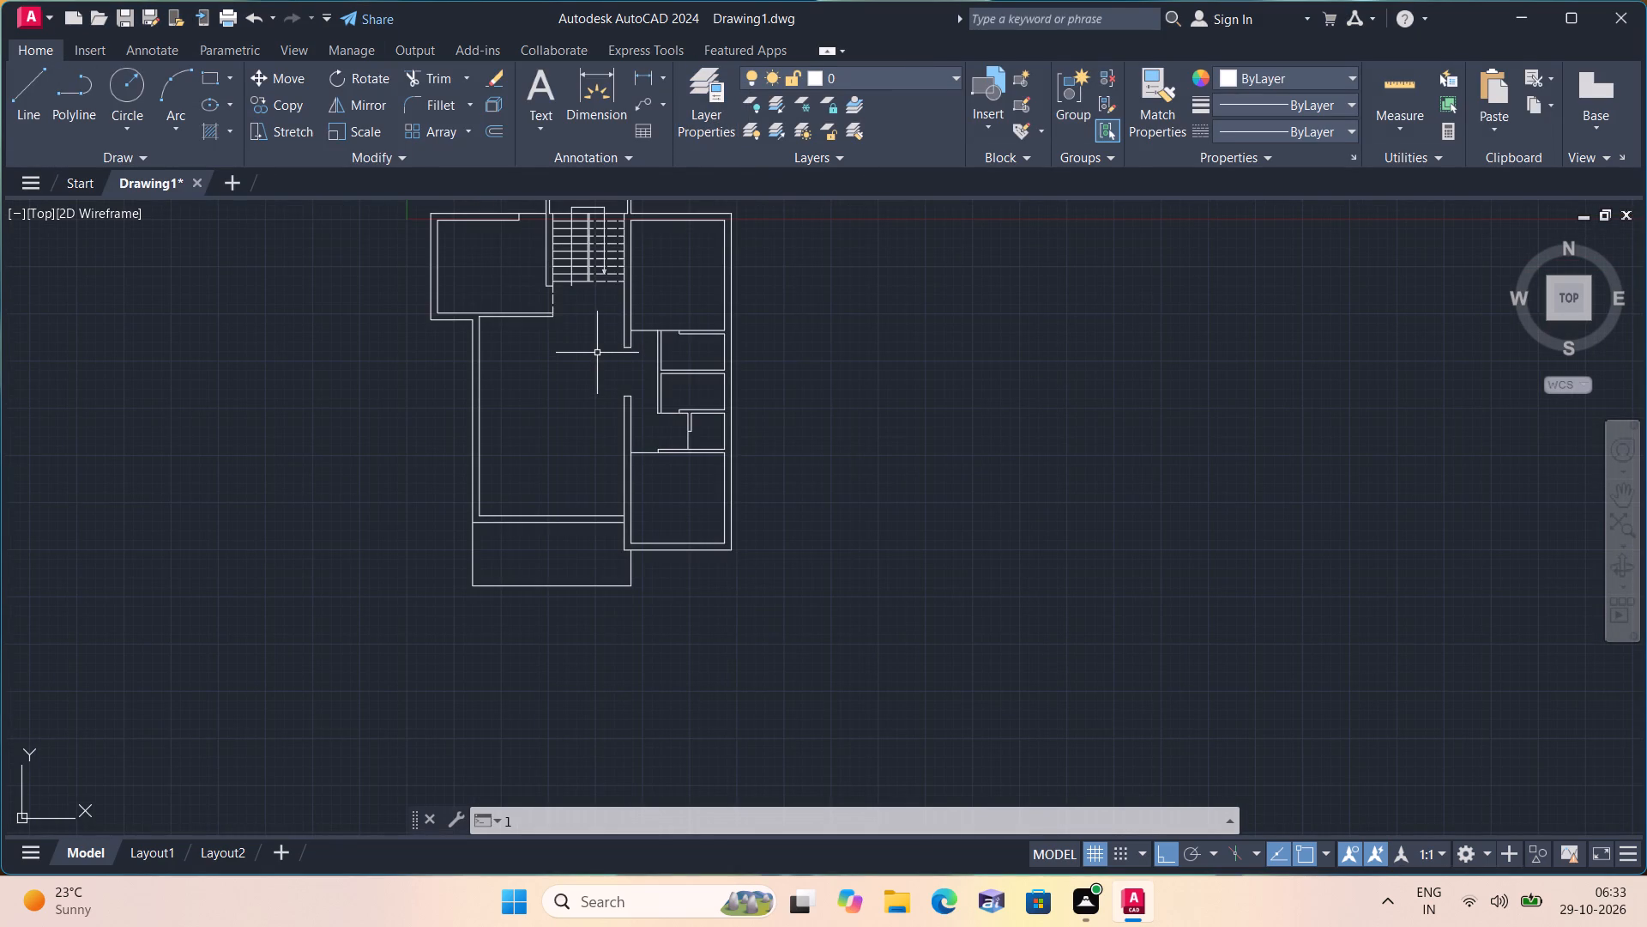
{"action": "key", "text": "space"}
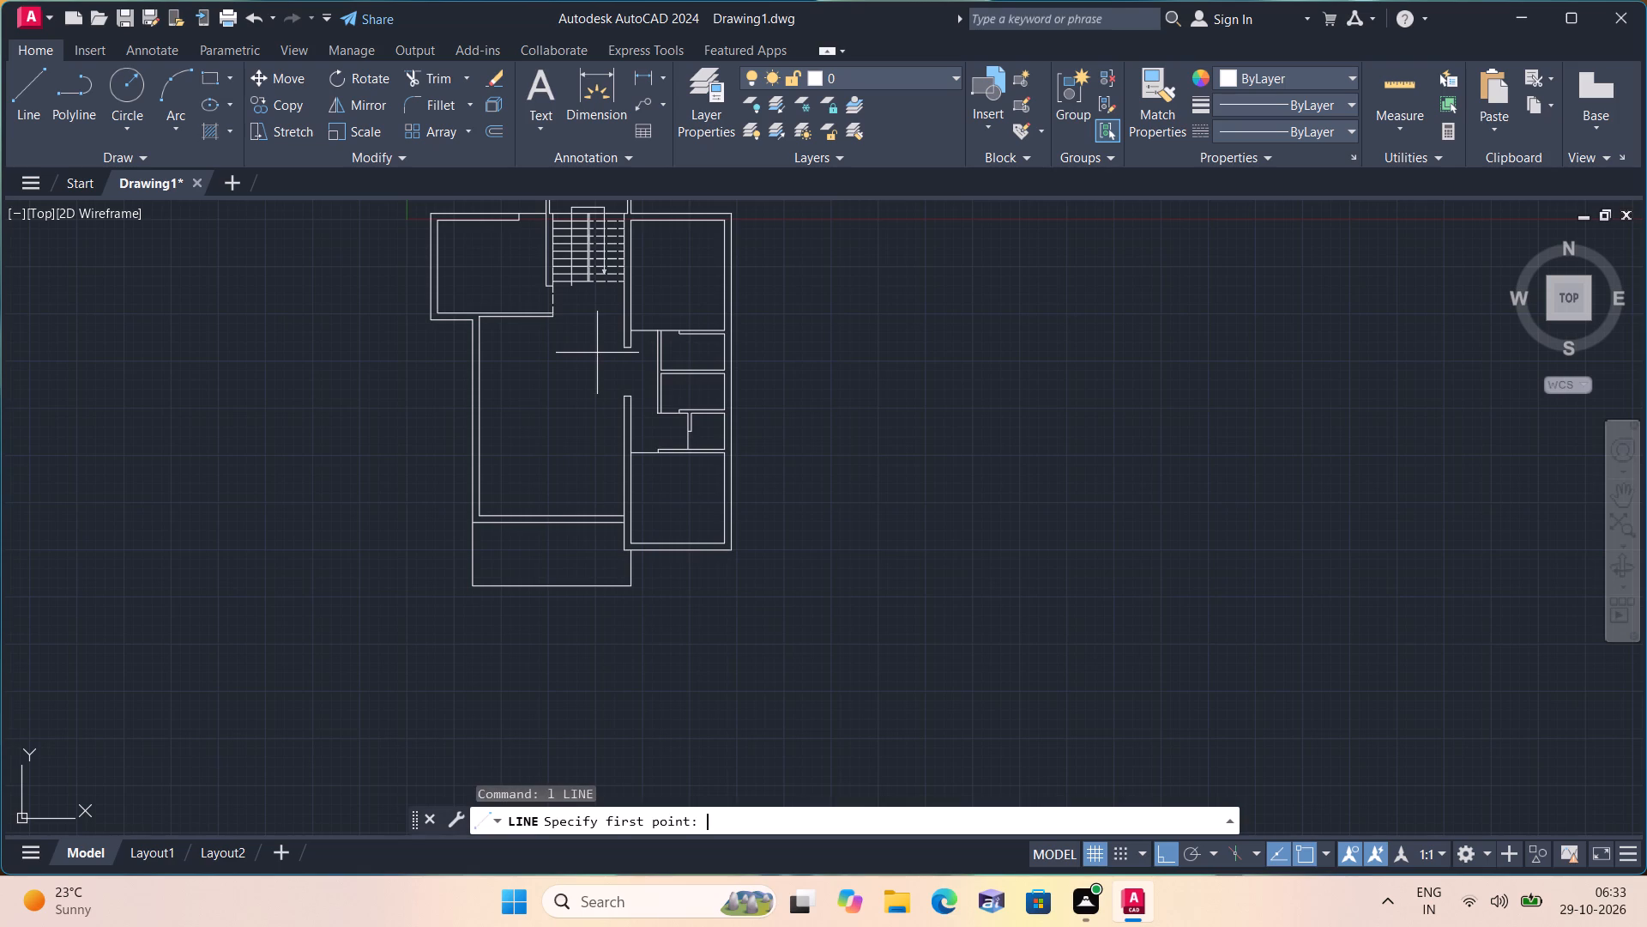
{"action": "scroll", "coordinate": [607, 406], "scroll_direction": "up", "scroll_amount": 2}
{"action": "middle_click_drag", "start_coordinate": [532, 494], "coordinate": [576, 262]}
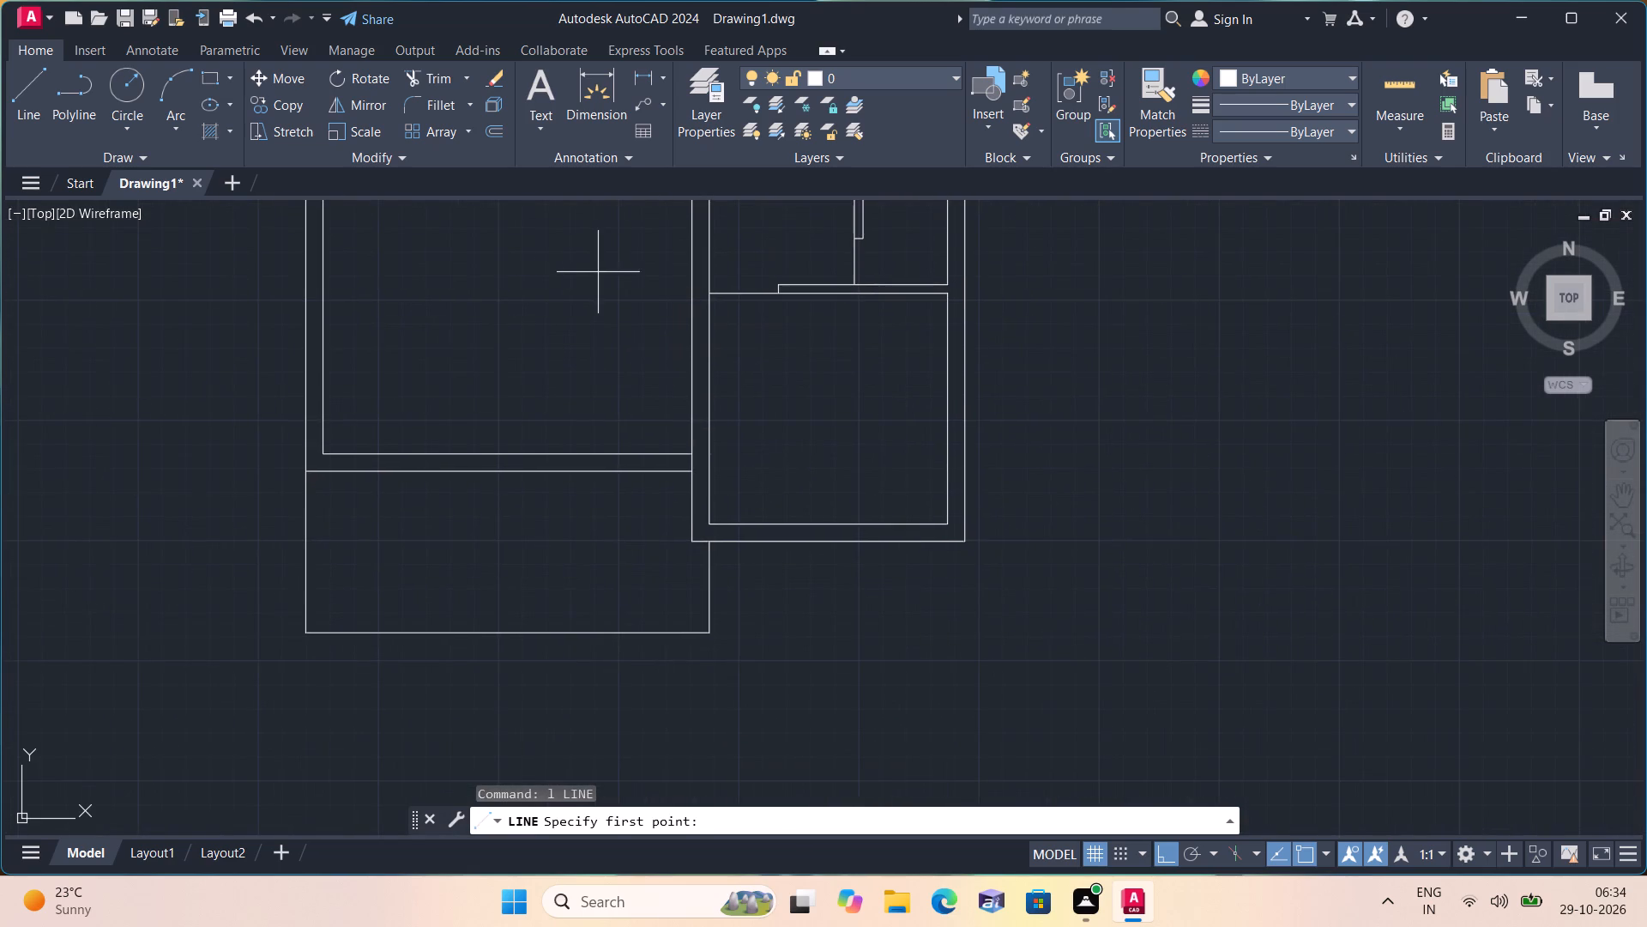
{"action": "left_click", "coordinate": [697, 451]}
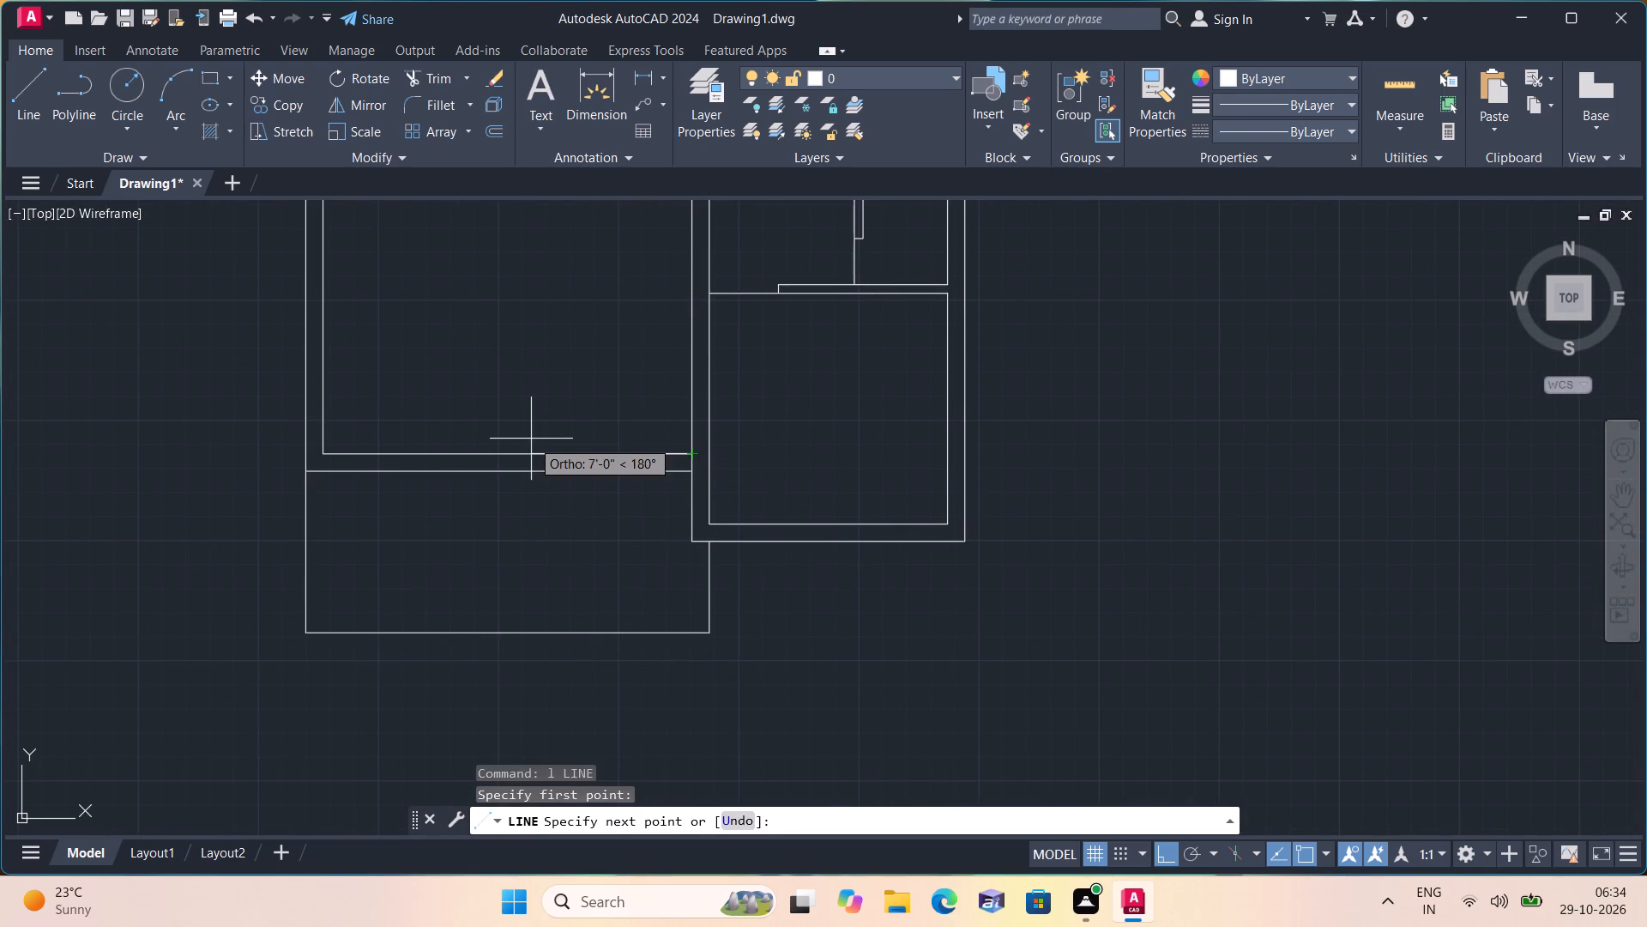
{"action": "type", "text": "3'"}
{"action": "key", "text": "space"}
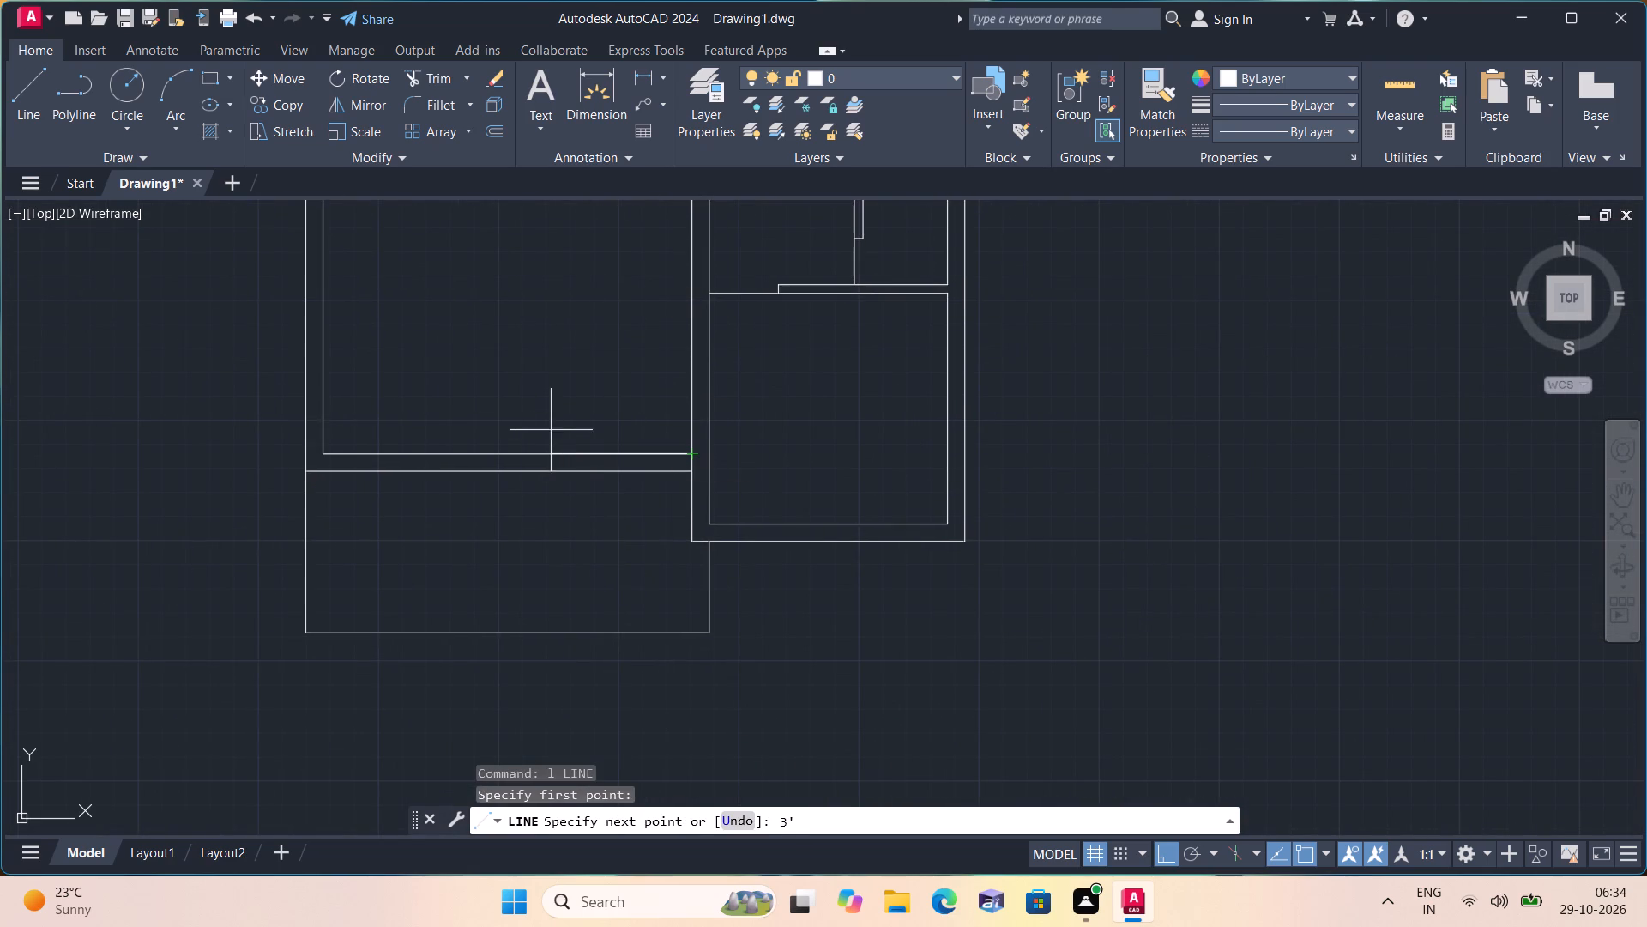
{"action": "left_click", "coordinate": [612, 465]}
{"action": "key", "text": "space"}
Delete the slanted line across the large room's bottom wall.
{"action": "scroll", "coordinate": [612, 462], "scroll_direction": "up", "scroll_amount": 2}
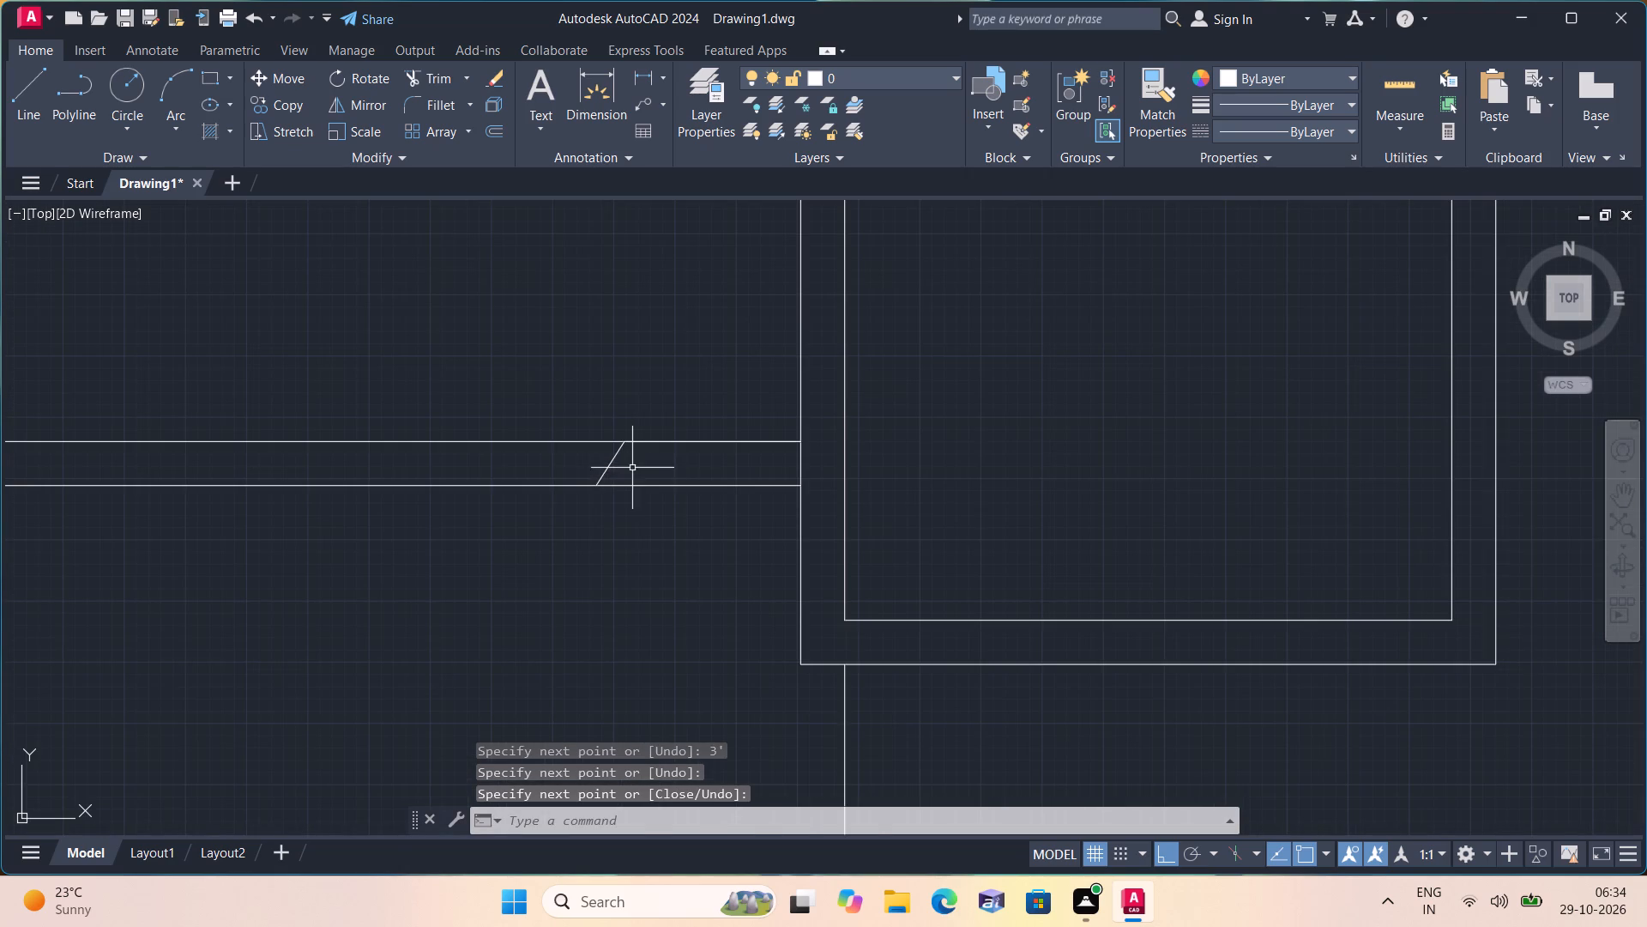
{"action": "left_click", "coordinate": [630, 470]}
{"action": "left_click", "coordinate": [564, 450]}
{"action": "key", "text": "Delete"}
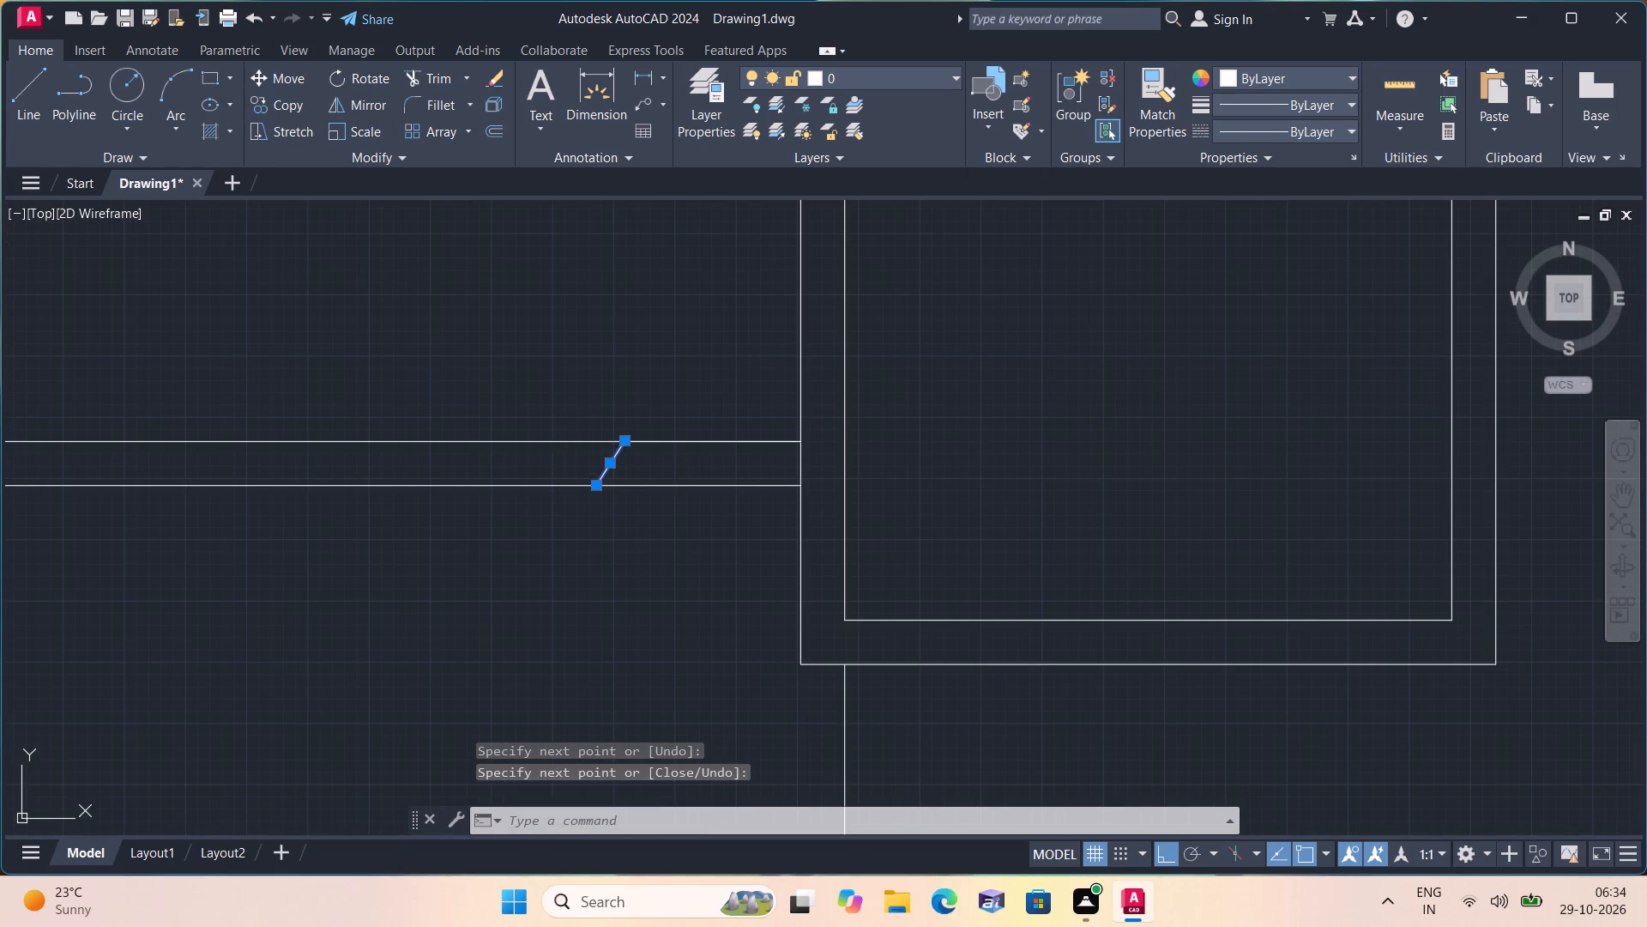
Draw a perpendicular line across the large room's bottom wall at the 3' mark.
{"action": "key", "text": "l"}
{"action": "key", "text": "space"}
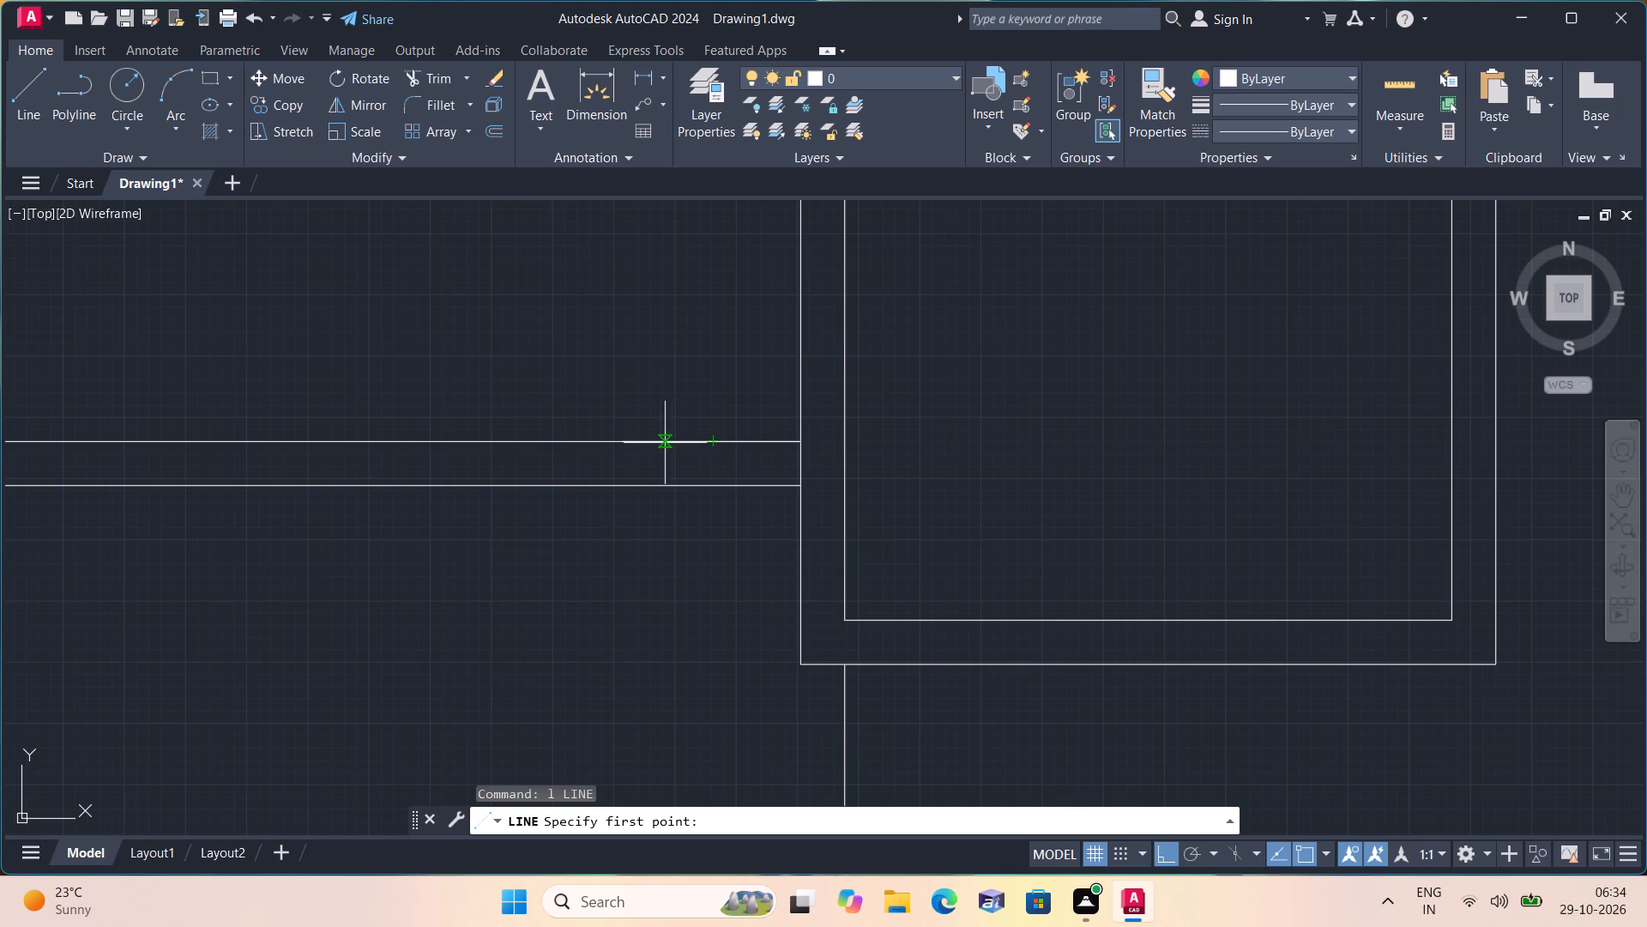
{"action": "left_click", "coordinate": [618, 443]}
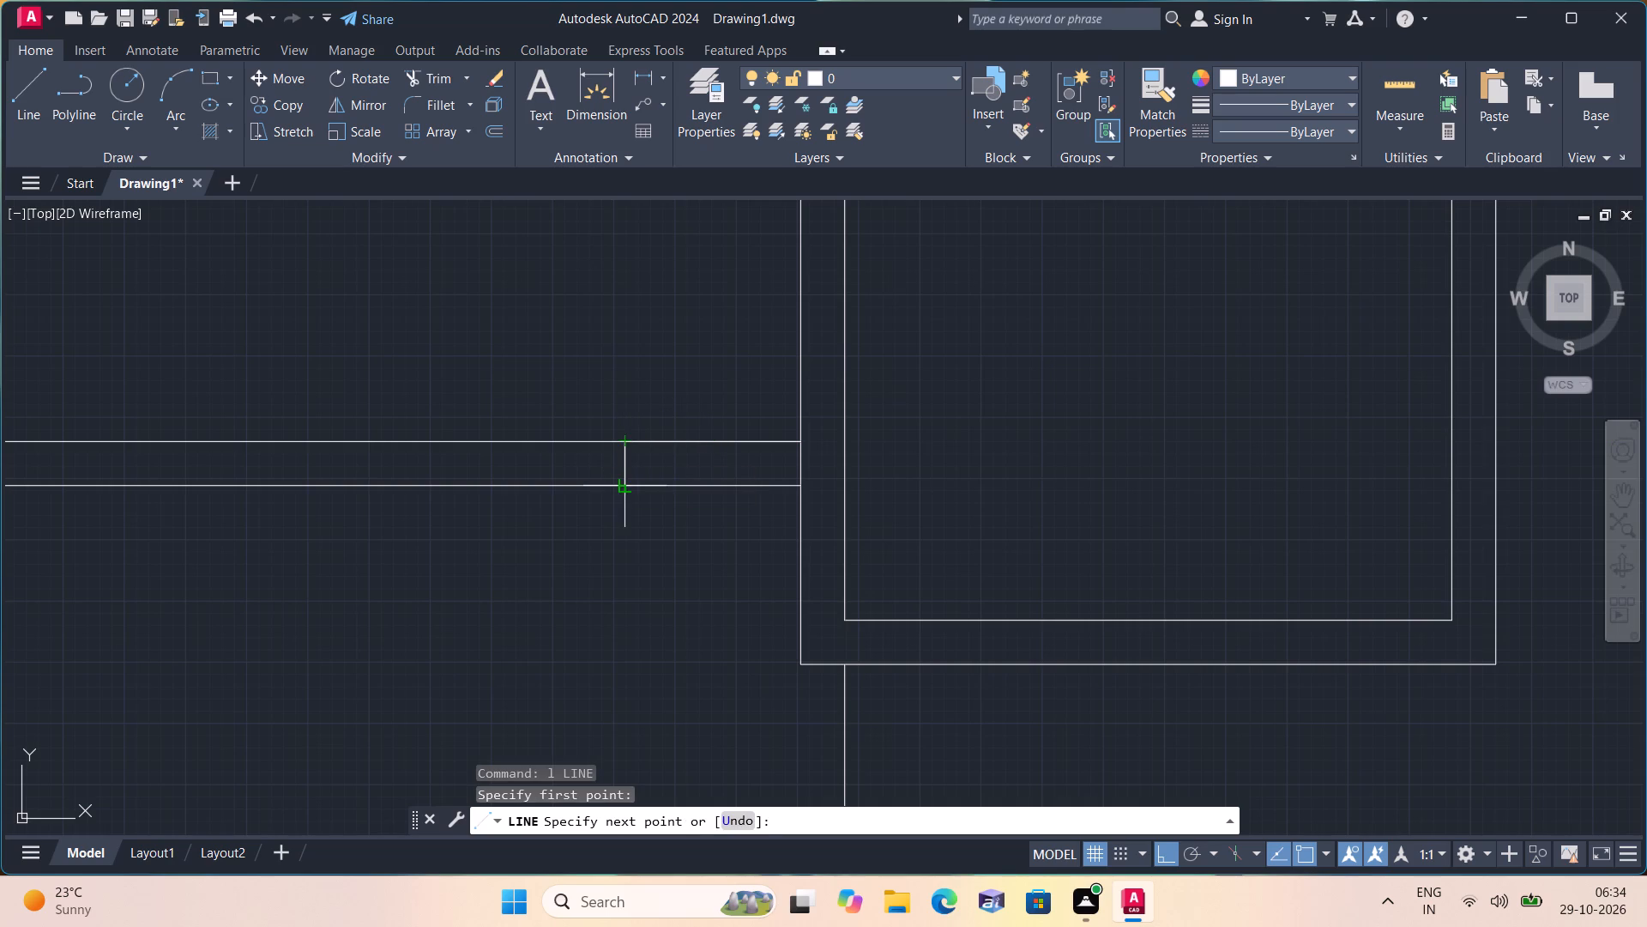
{"action": "left_click", "coordinate": [627, 486]}
{"action": "key", "text": "space"}
Trim both lines of the large room's bottom wall between the 3' mark and the adjoining vertical wall.
{"action": "key", "text": "t"}
{"action": "type", "text": "rim"}
{"action": "key", "text": "space"}
{"action": "left_click_drag", "start_coordinate": [666, 368], "coordinate": [682, 509]}
{"action": "key", "text": "space"}
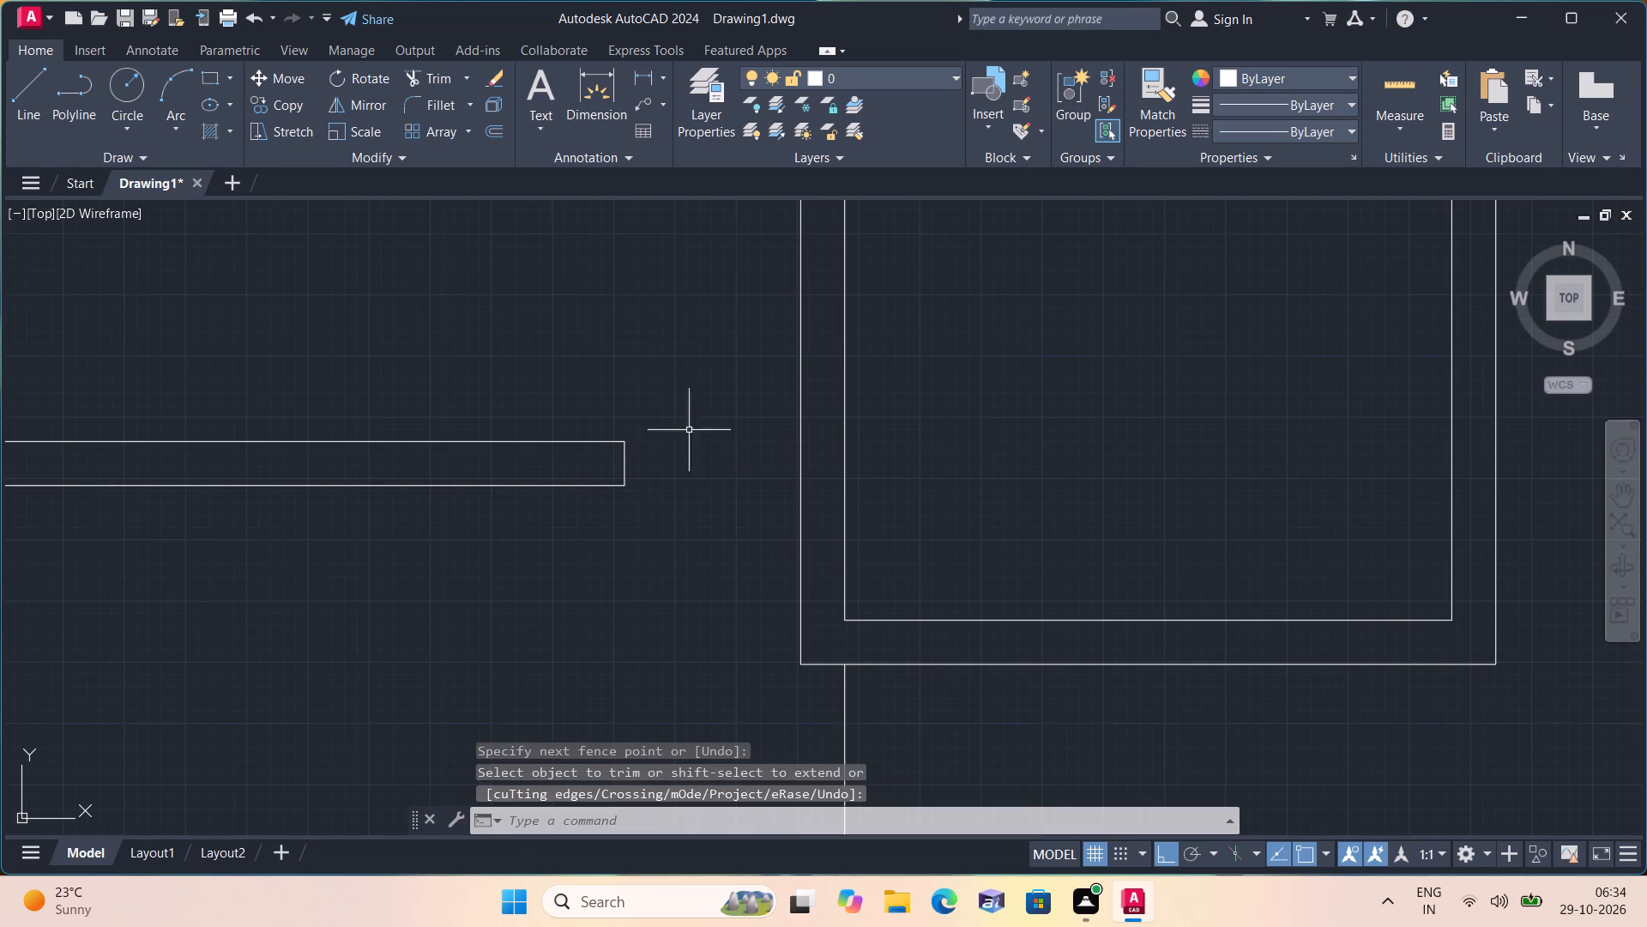
Draw two dashed lines with the ACAD_ISO02W100 linetype across the 3' opening in the large room's bottom wall, one along each wall face.
{"action": "scroll", "coordinate": [689, 375], "scroll_direction": "down", "scroll_amount": 1}
{"action": "left_click", "coordinate": [1306, 119]}
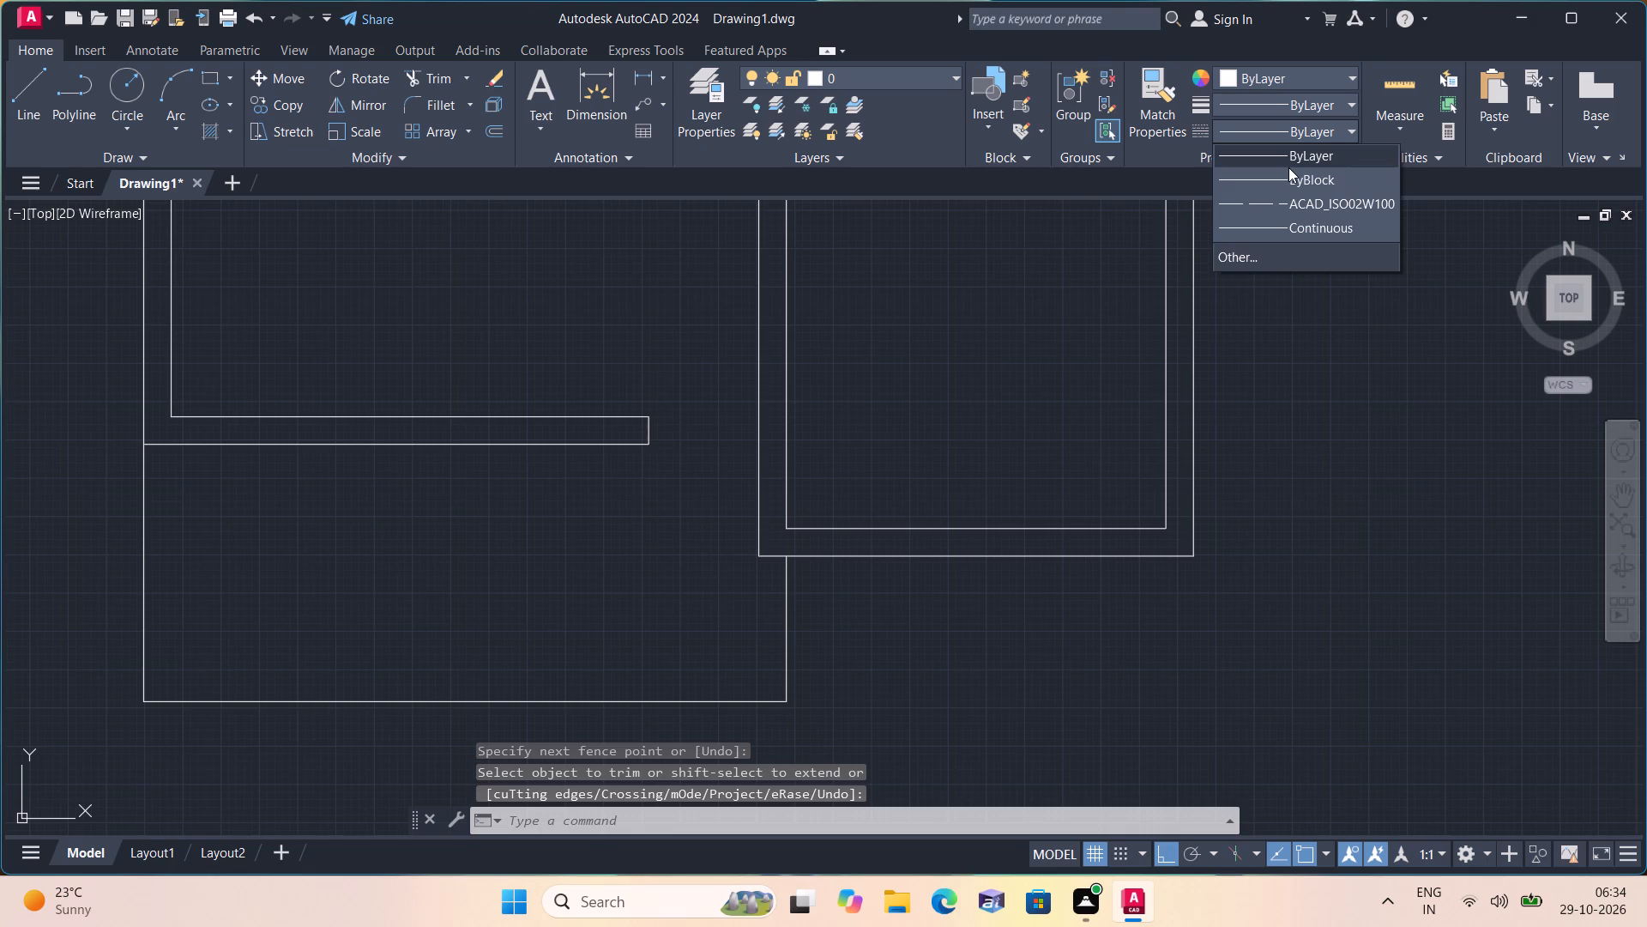
{"action": "left_click", "coordinate": [1286, 203]}
{"action": "key", "text": "l"}
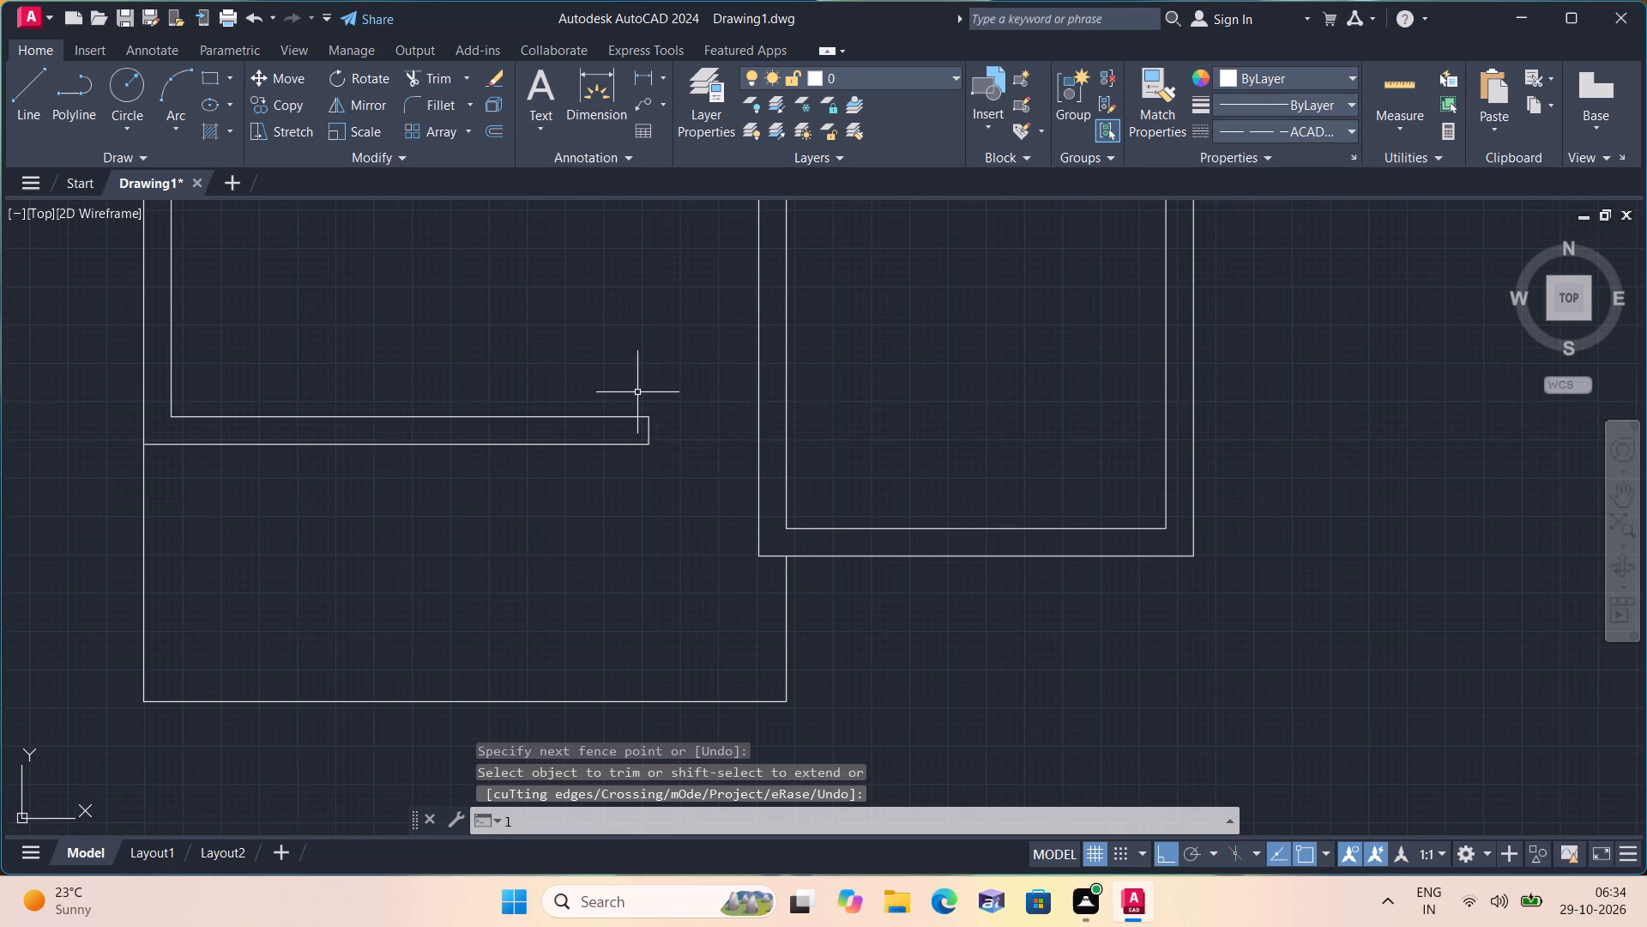
{"action": "key", "text": "space"}
{"action": "left_click", "coordinate": [653, 418]}
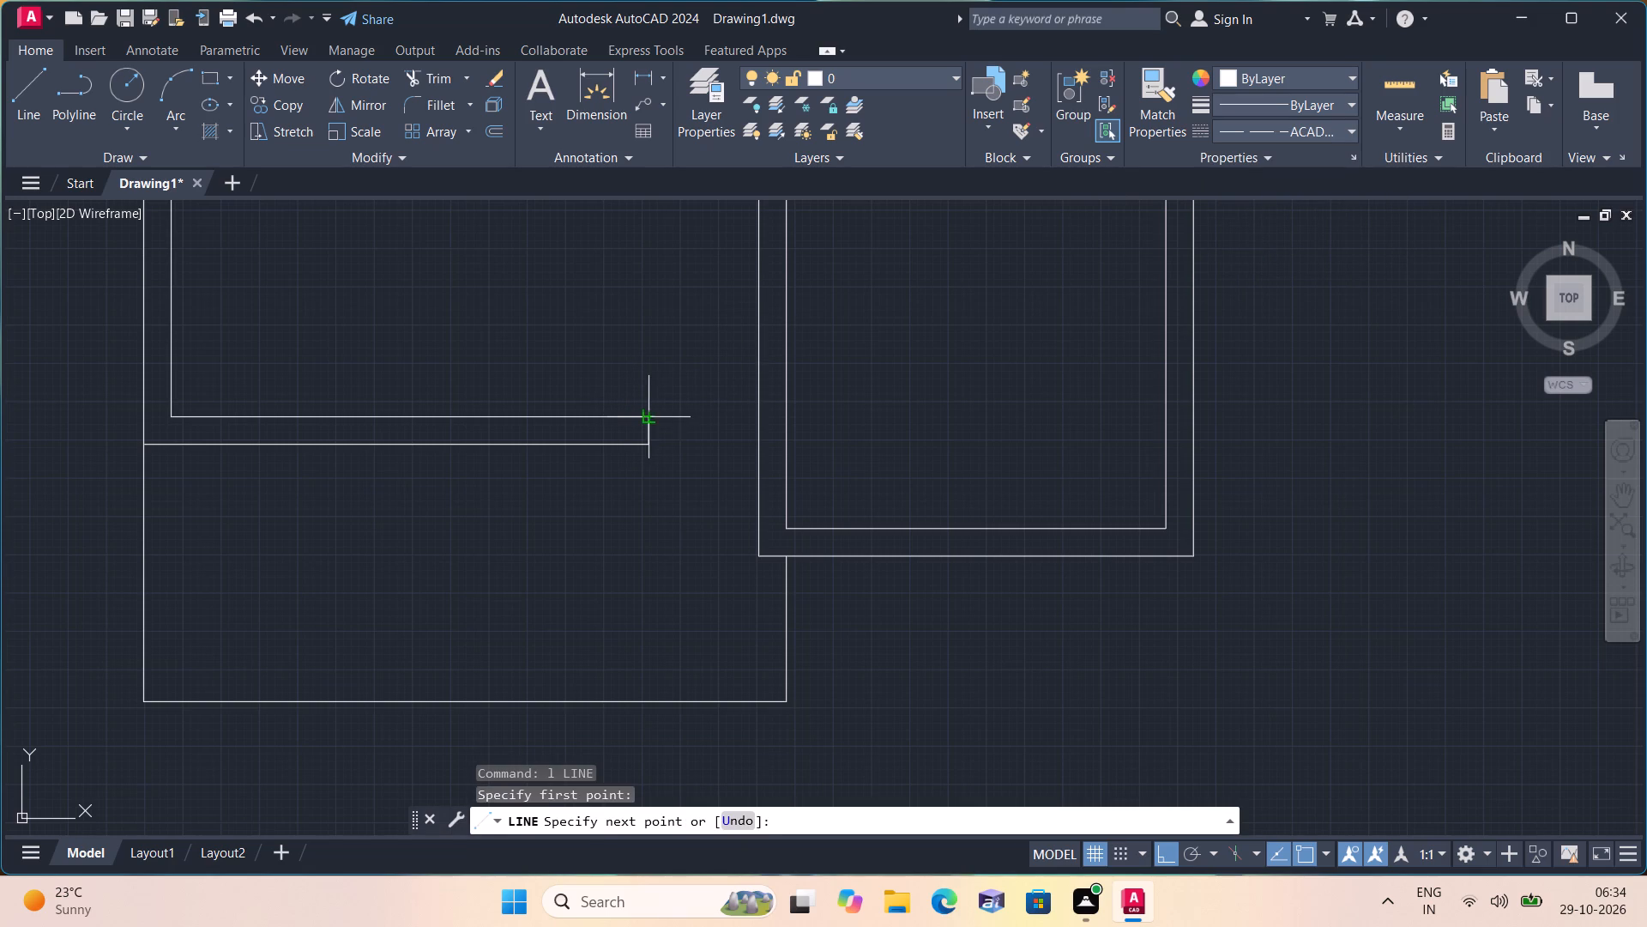
{"action": "left_click", "coordinate": [763, 420]}
{"action": "key", "text": "space"}
{"action": "key", "text": "space"}
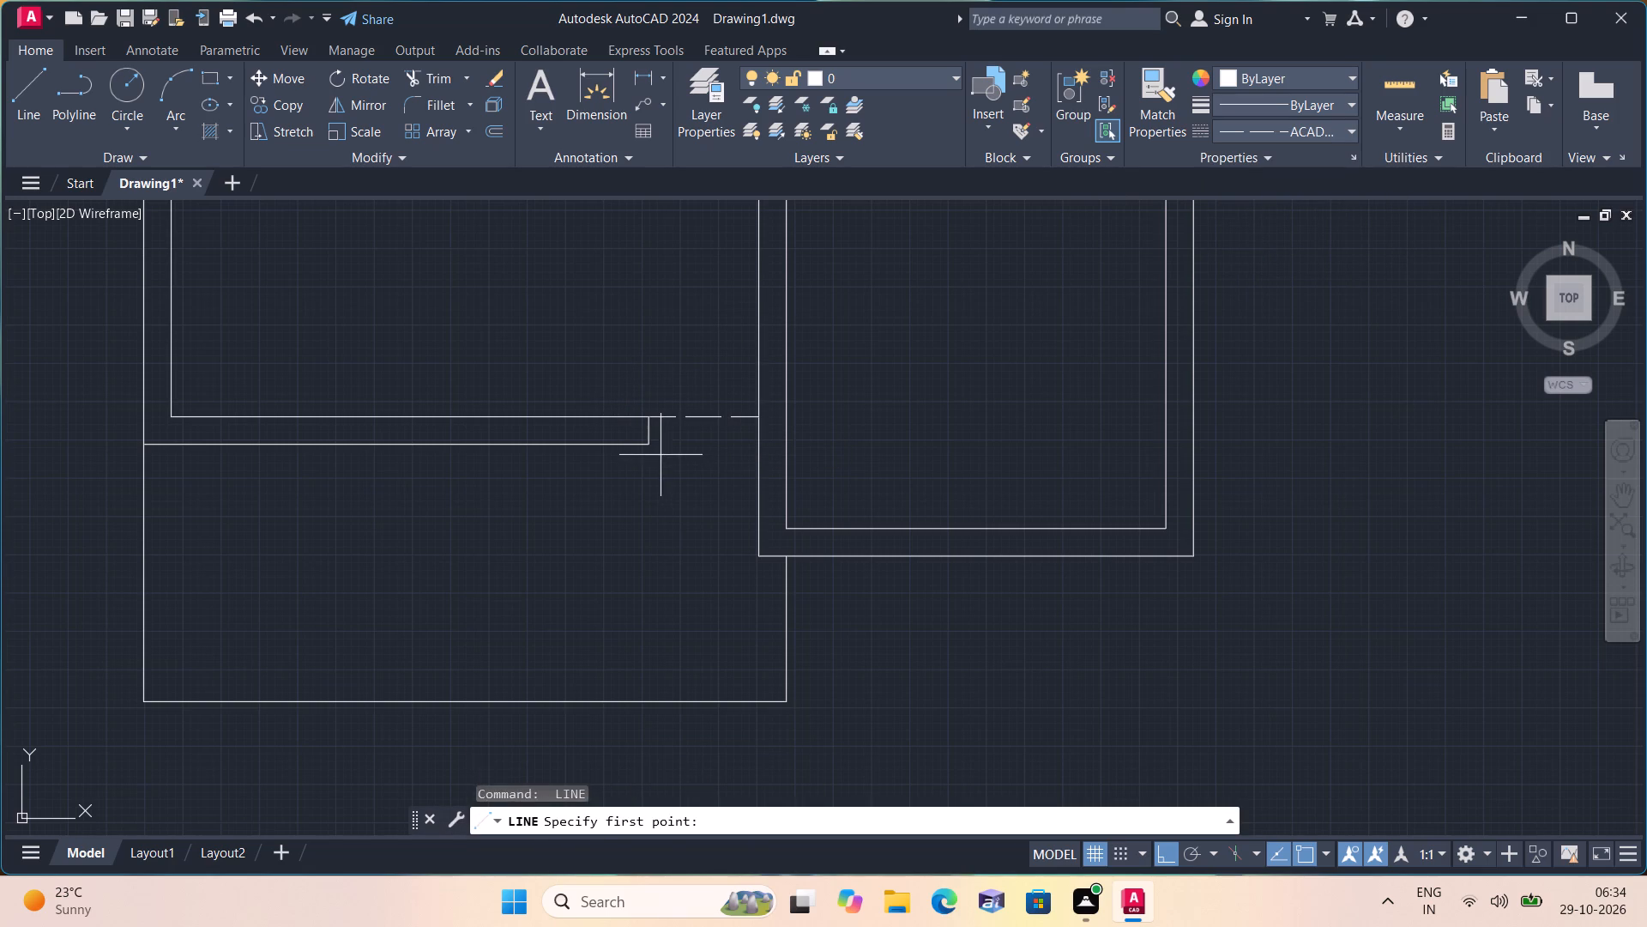
{"action": "left_click", "coordinate": [652, 446]}
{"action": "left_click", "coordinate": [753, 442]}
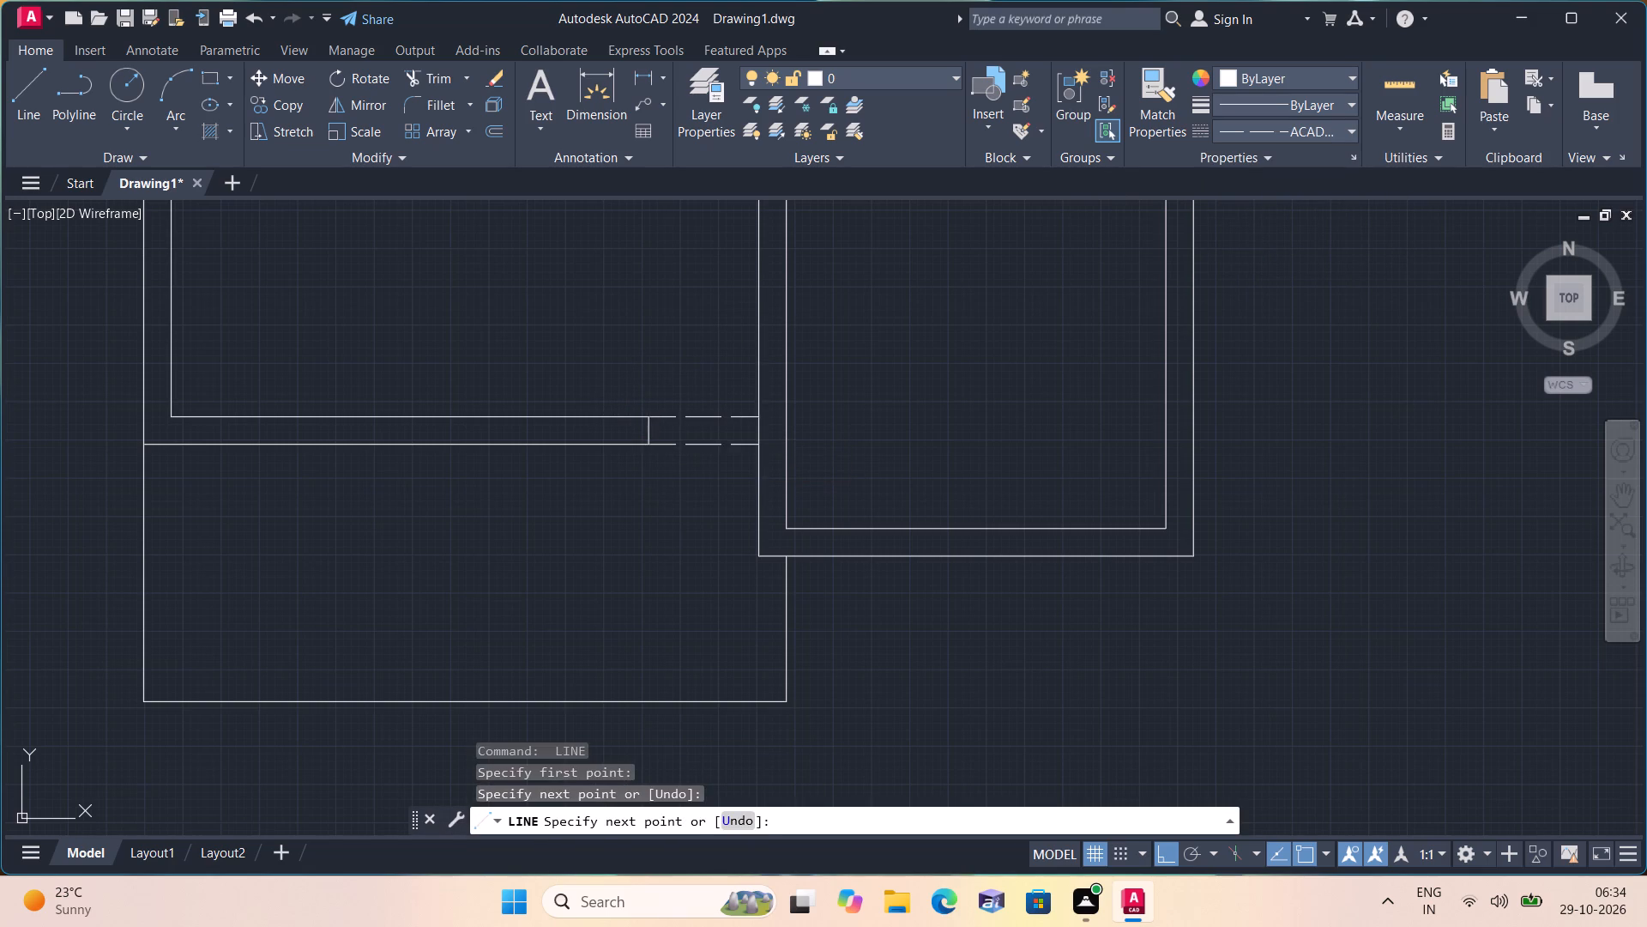
{"action": "key", "text": "space"}
Draw a dashed line across the opening in the vertical wall between the large room and the small partitioned rooms, along the large room's face.
{"action": "scroll", "coordinate": [670, 336], "scroll_direction": "down", "scroll_amount": 2}
{"action": "middle_click_drag", "start_coordinate": [628, 318], "coordinate": [653, 605]}
{"action": "scroll", "coordinate": [694, 404], "scroll_direction": "up", "scroll_amount": 1}
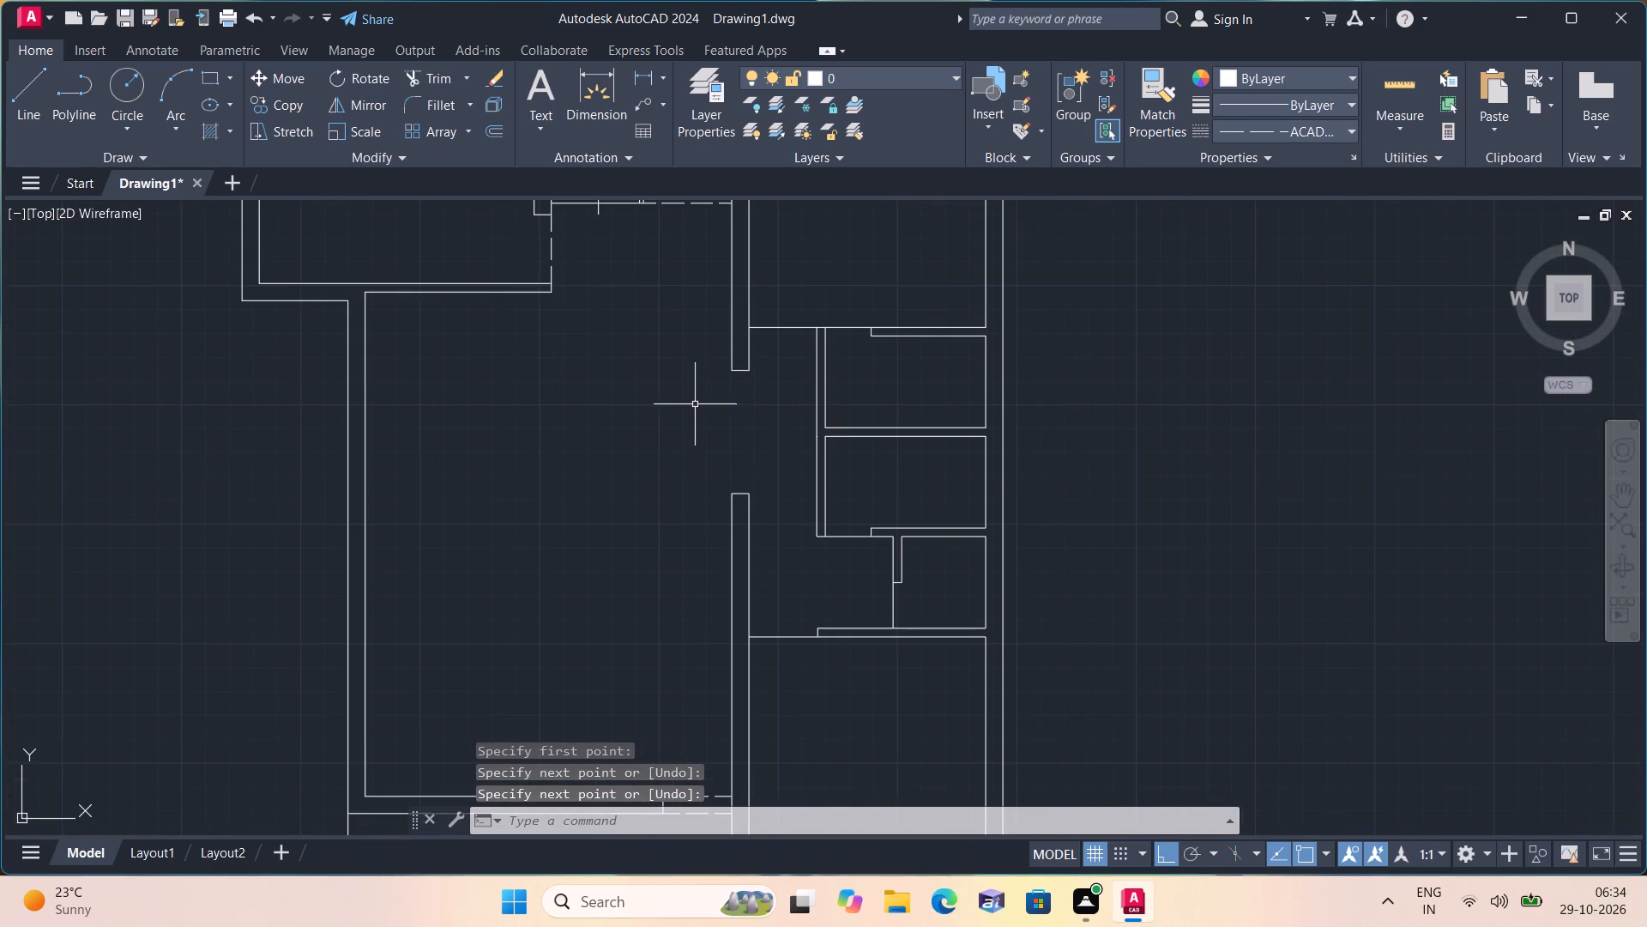
{"action": "key", "text": "space"}
{"action": "left_click", "coordinate": [729, 369]}
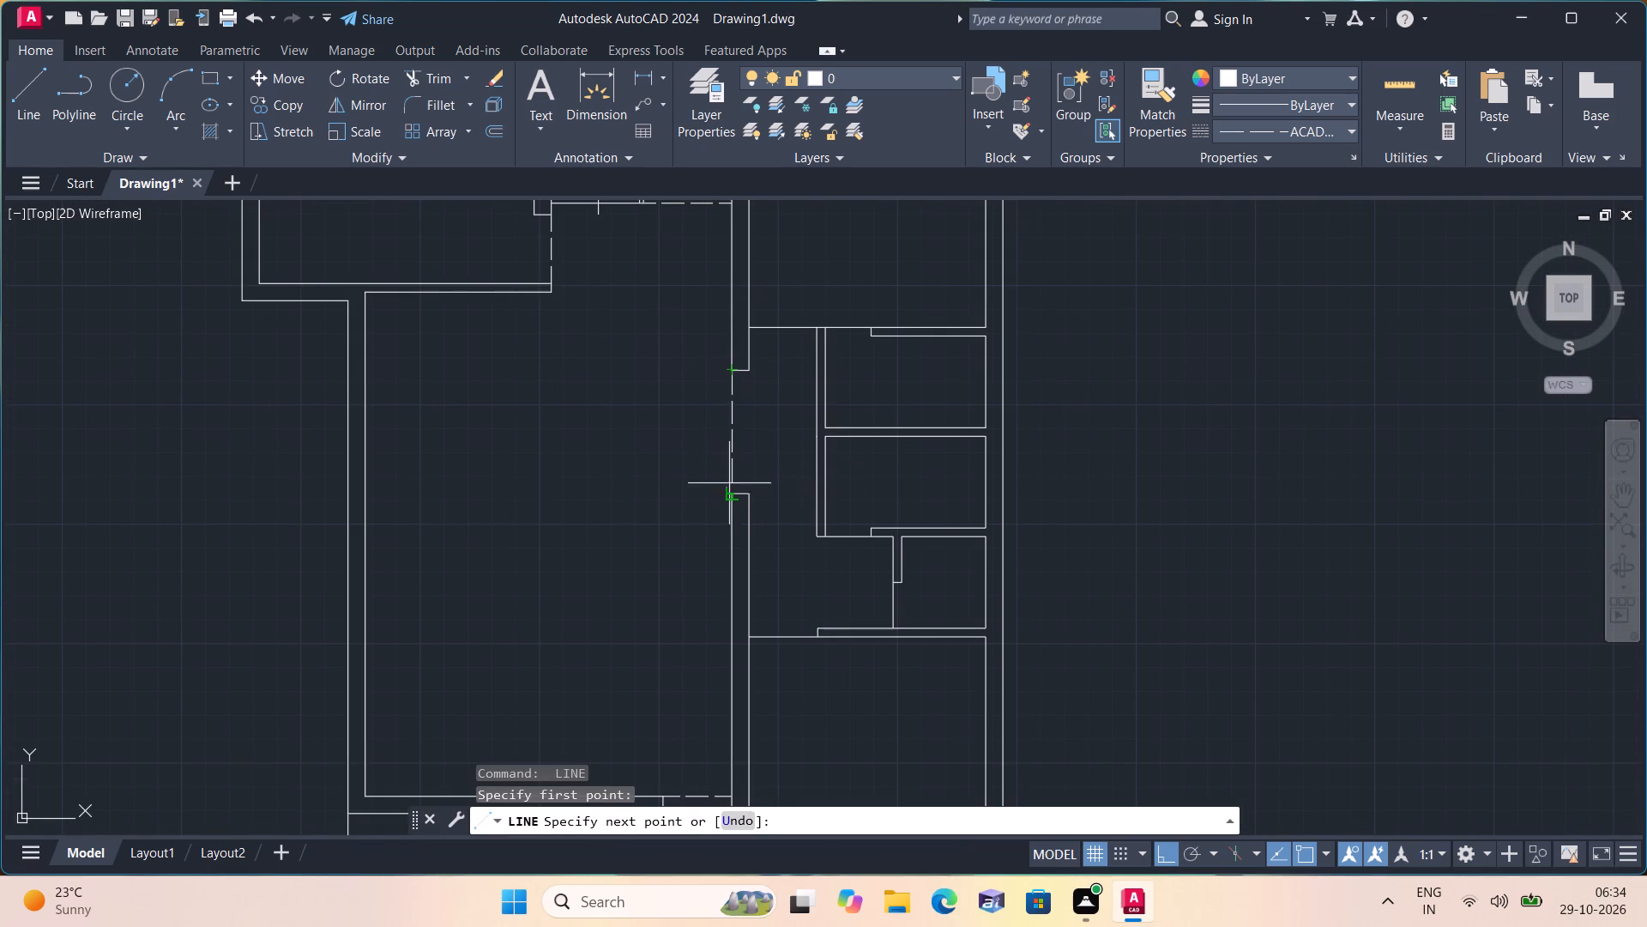
{"action": "left_click", "coordinate": [731, 497]}
{"action": "key", "text": "space"}
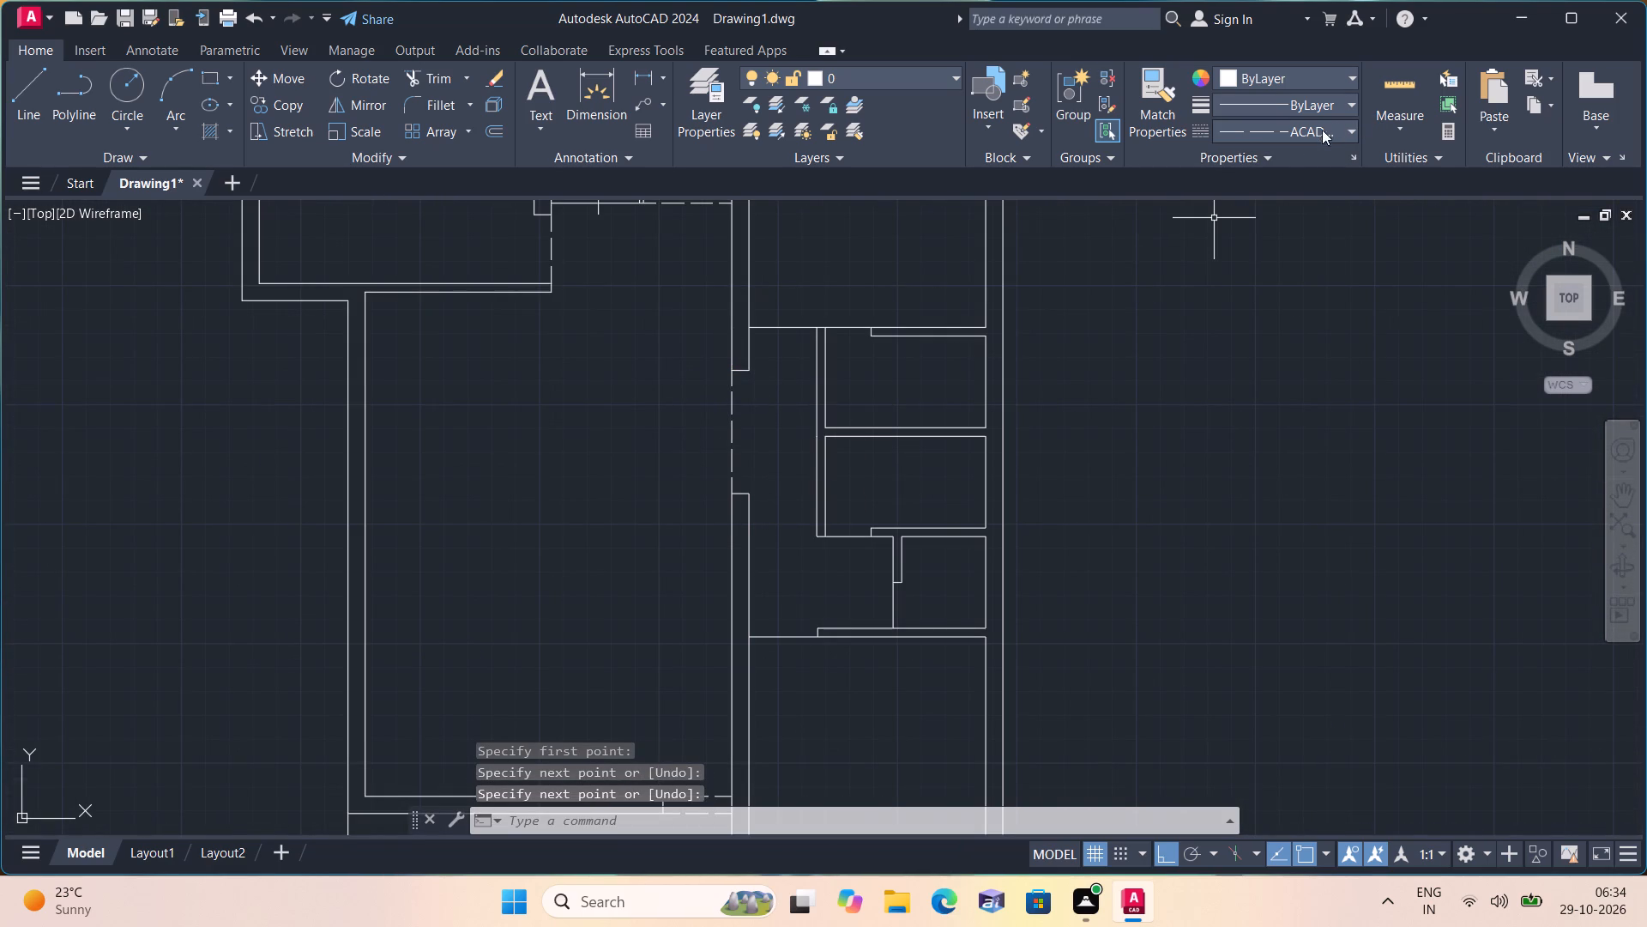
Restore the ByLayer linetype and draw a horizontal 5' by 9" rectangle in the empty space to the right of the plan.
{"action": "left_click", "coordinate": [1276, 124]}
{"action": "left_click", "coordinate": [1263, 152]}
{"action": "scroll", "coordinate": [934, 242], "scroll_direction": "down", "scroll_amount": 1}
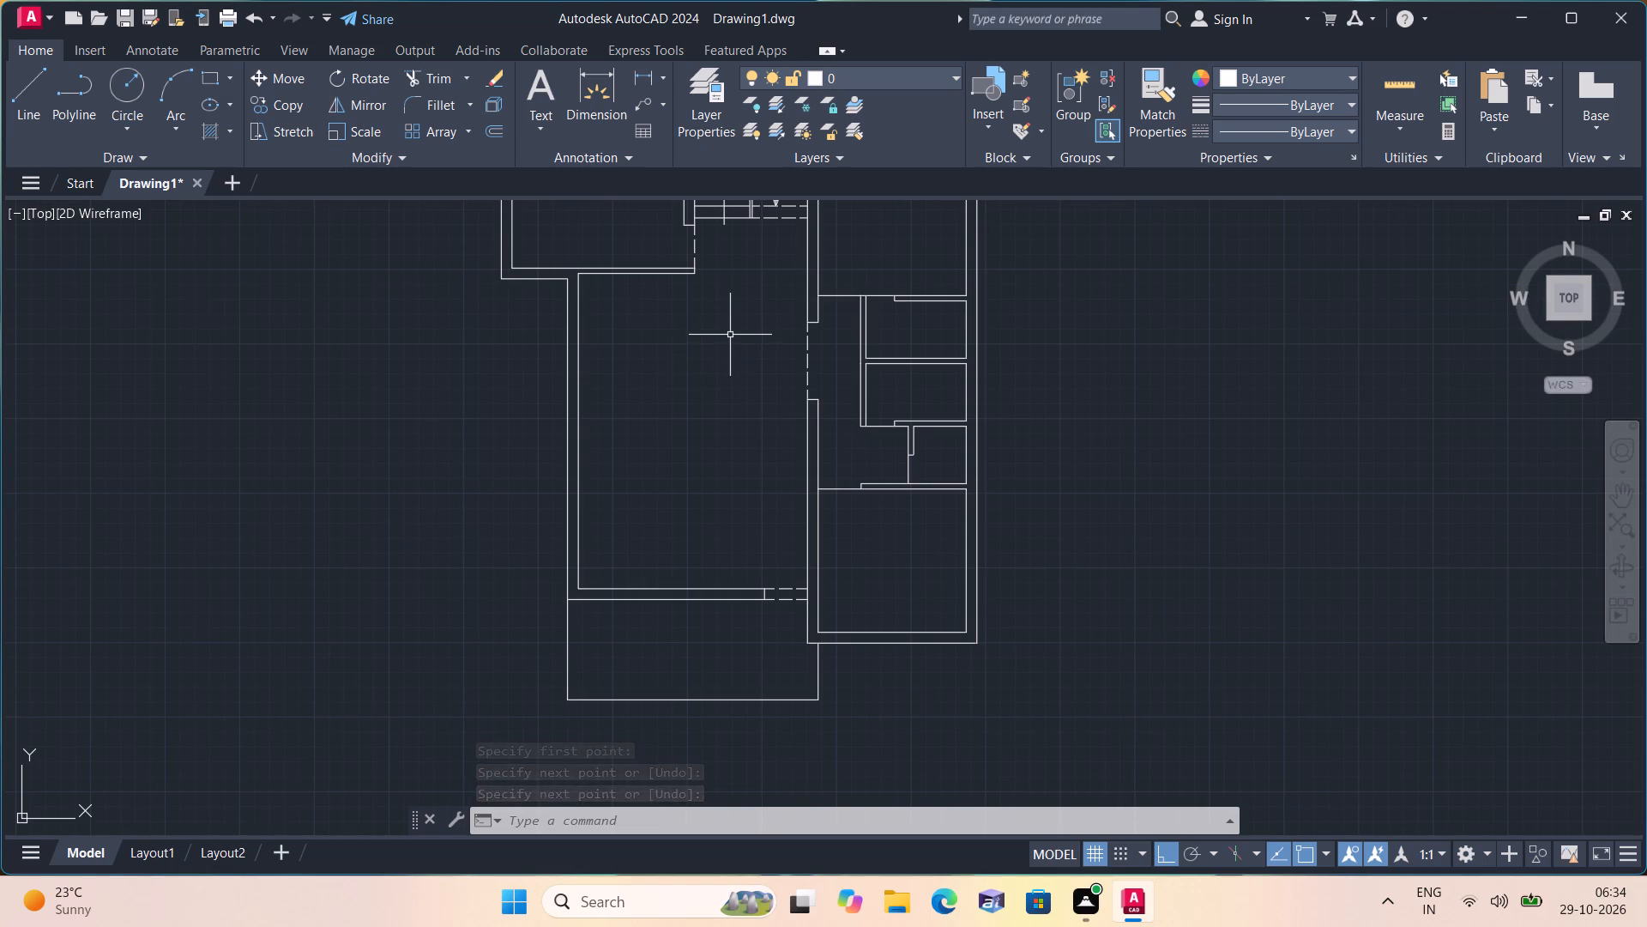
{"action": "scroll", "coordinate": [734, 332], "scroll_direction": "down", "scroll_amount": 1}
{"action": "middle_click_drag", "start_coordinate": [732, 332], "coordinate": [523, 368]}
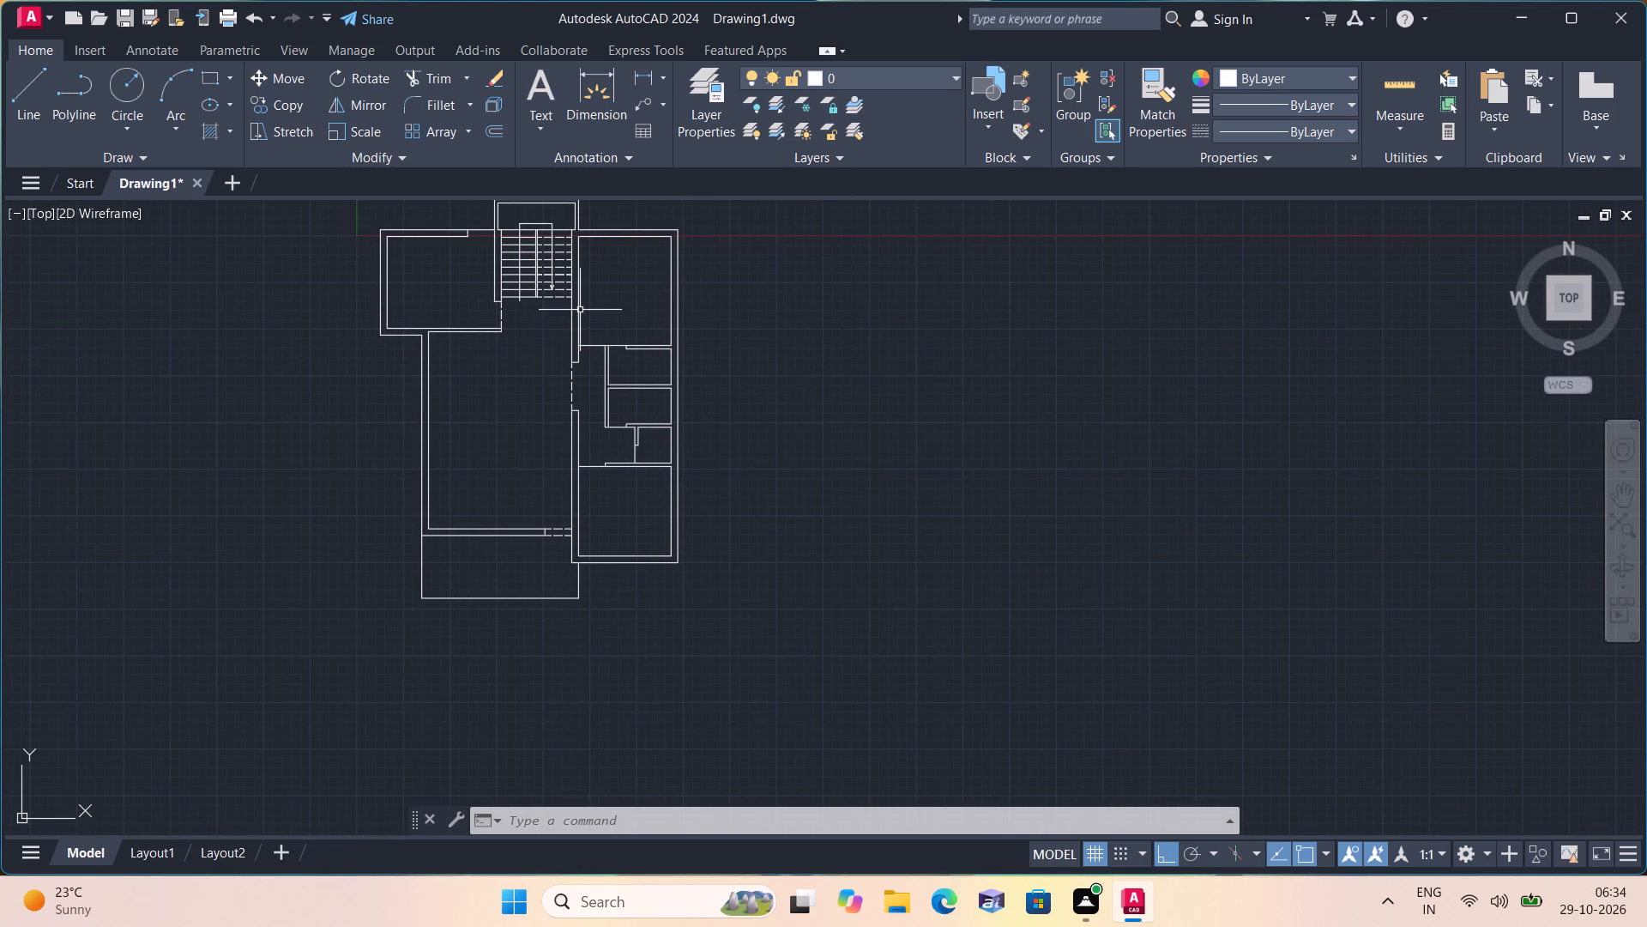
{"action": "middle_click_drag", "start_coordinate": [580, 309], "coordinate": [491, 406]}
{"action": "key", "text": "l"}
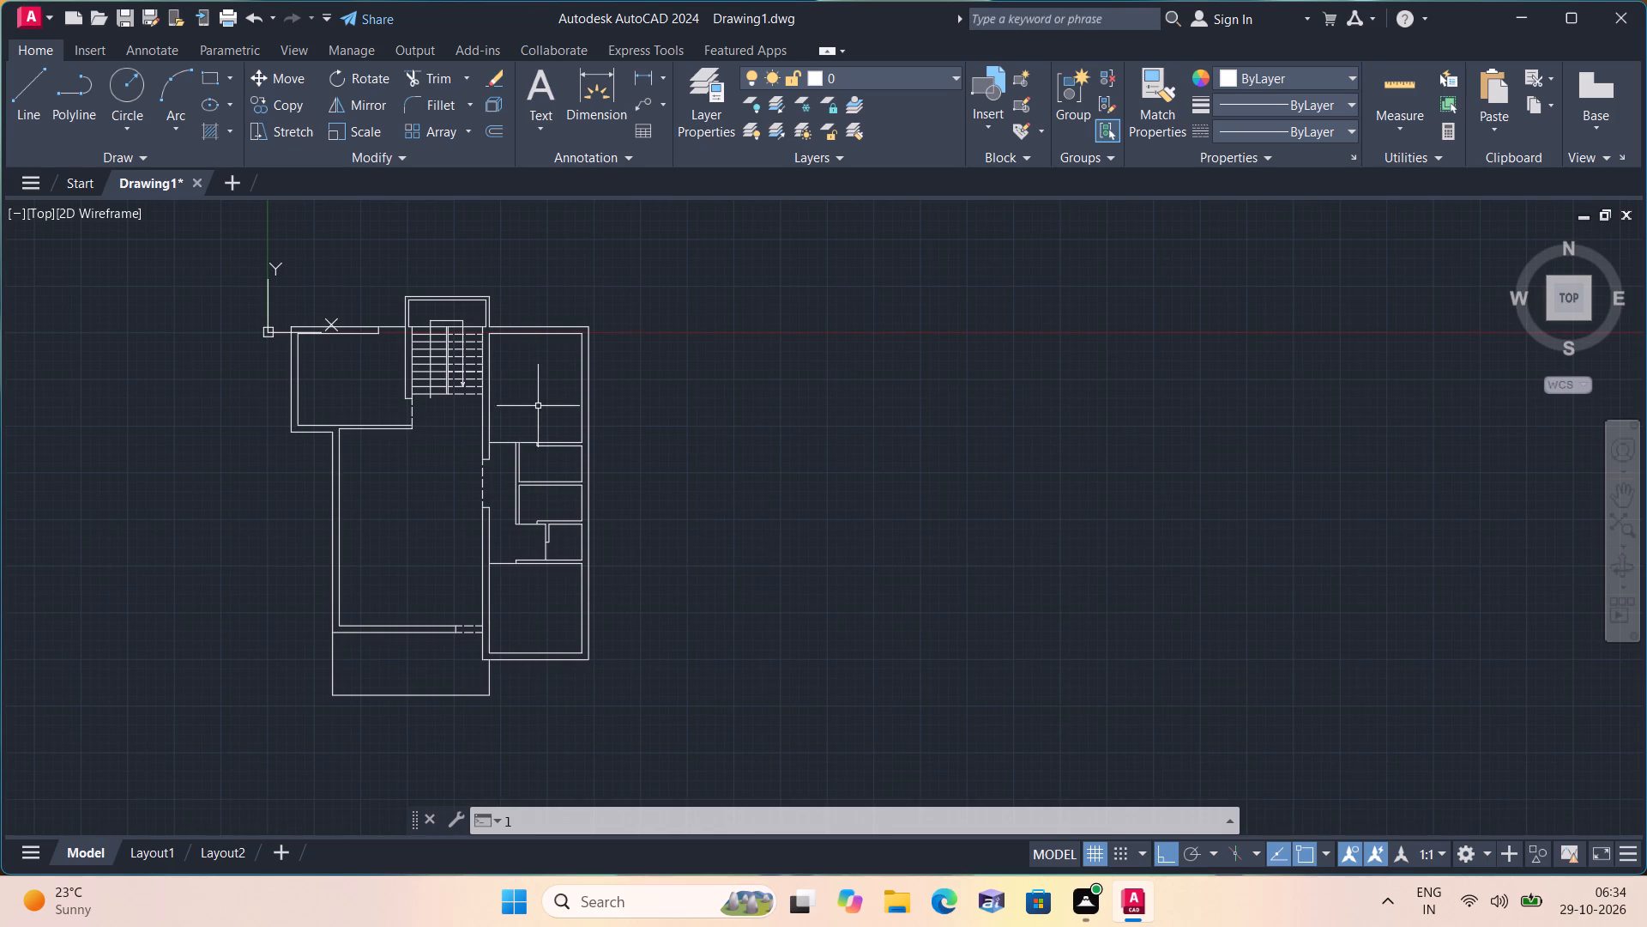
{"action": "key", "text": "space"}
{"action": "left_click", "coordinate": [697, 319]}
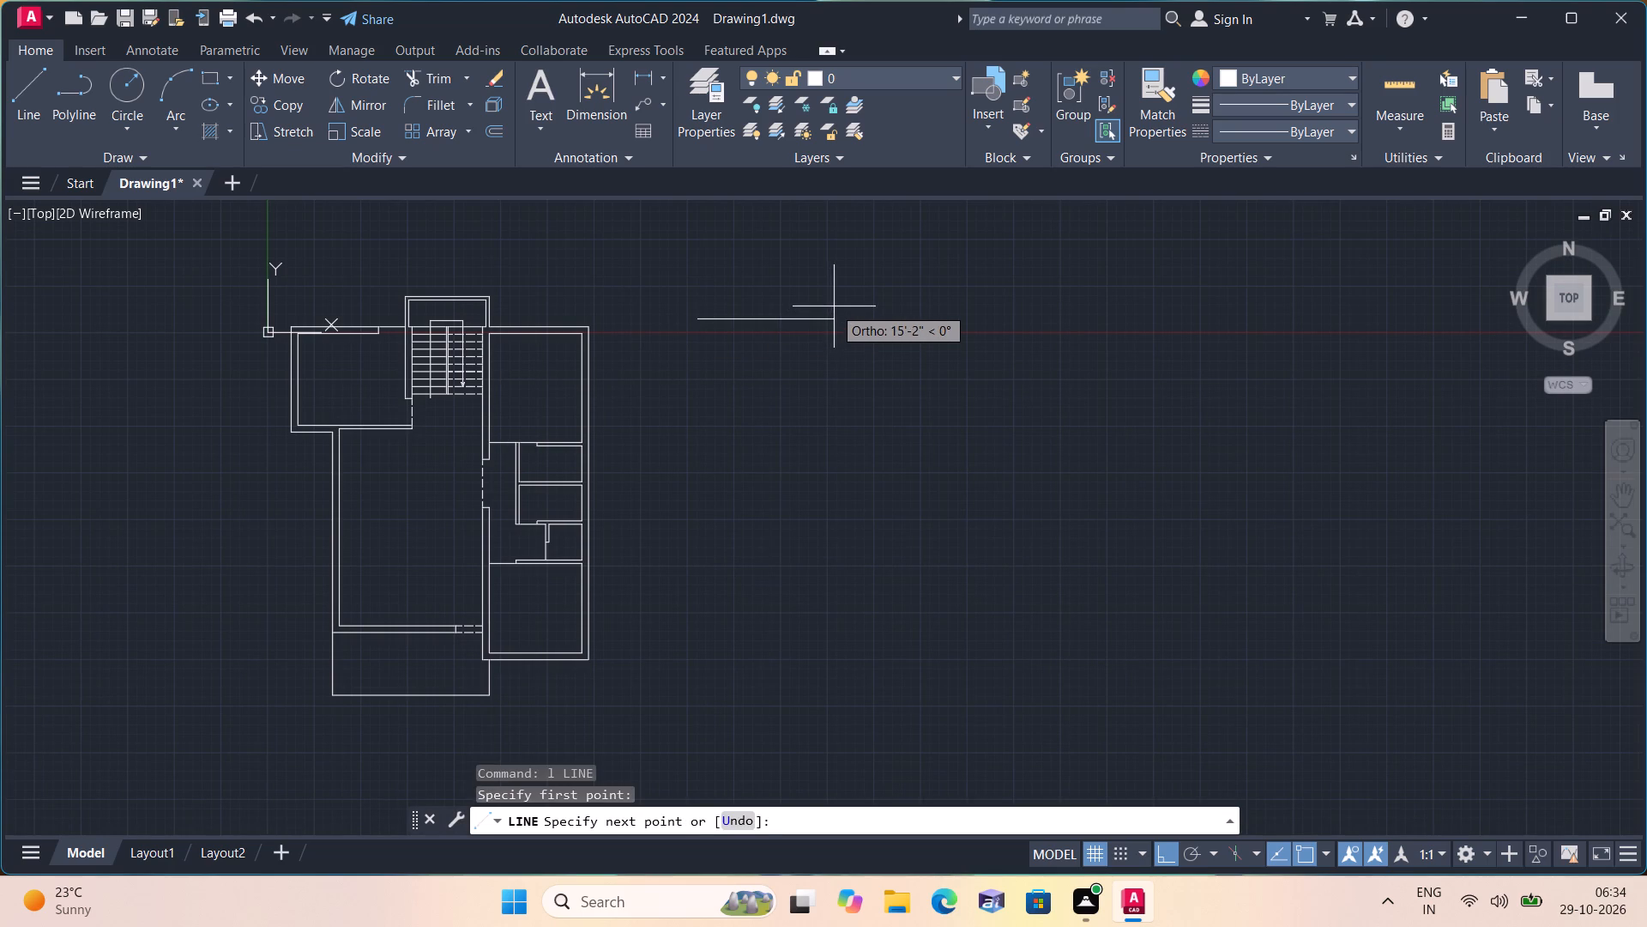
{"action": "key", "text": "5"}
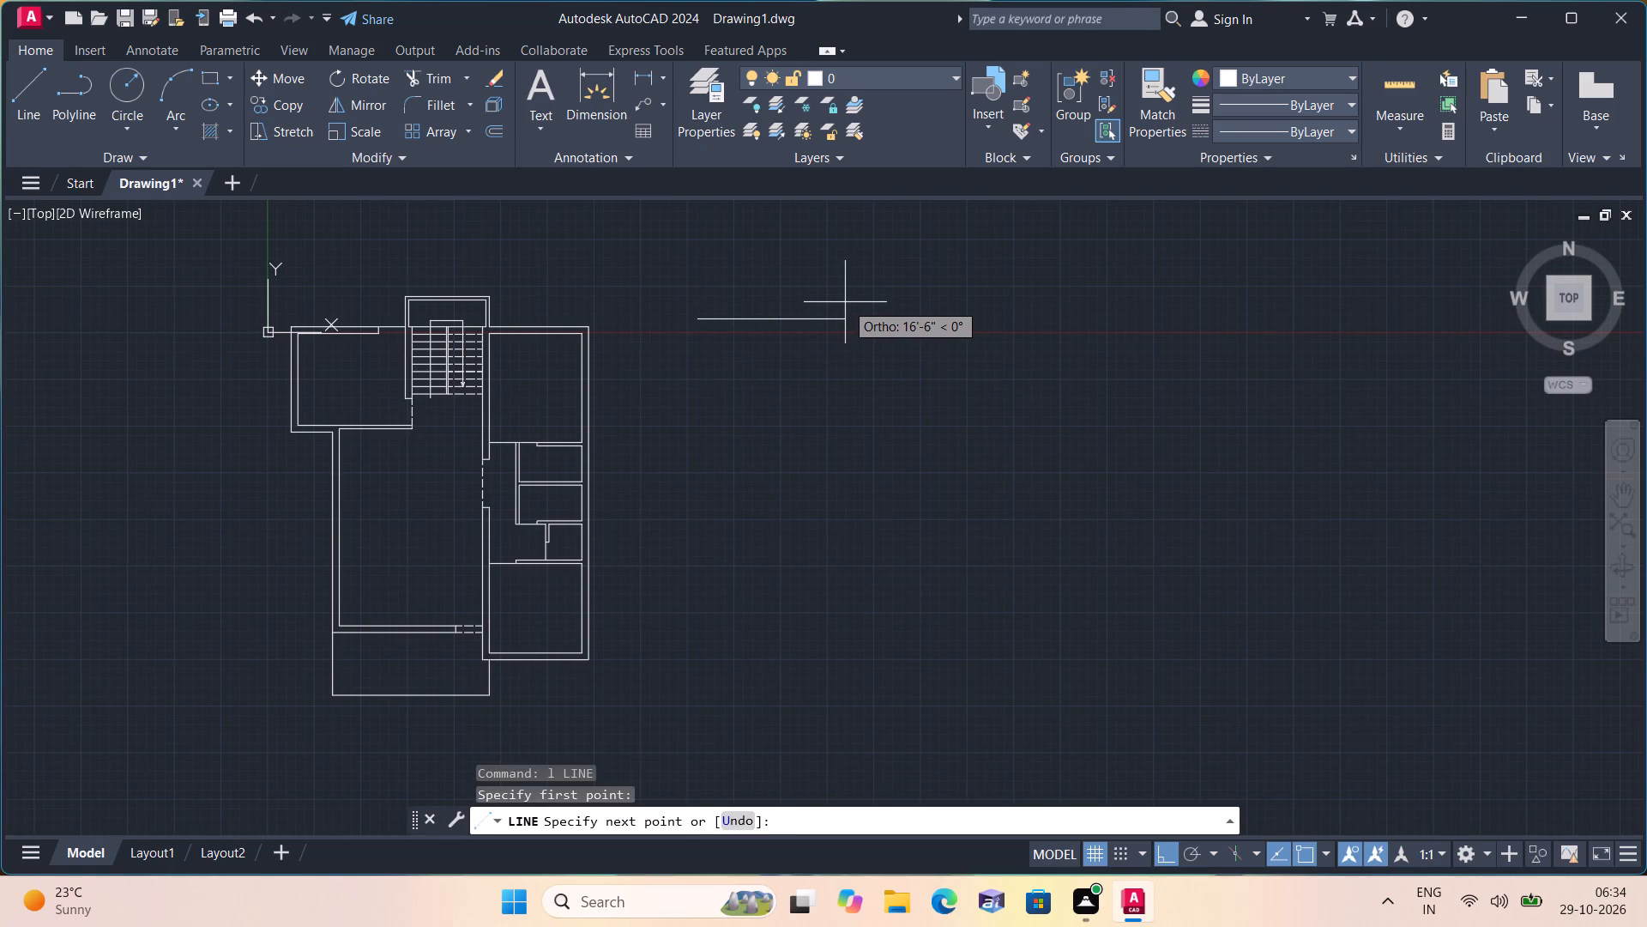
{"action": "type", "text": "'"}
{"action": "key", "text": "space"}
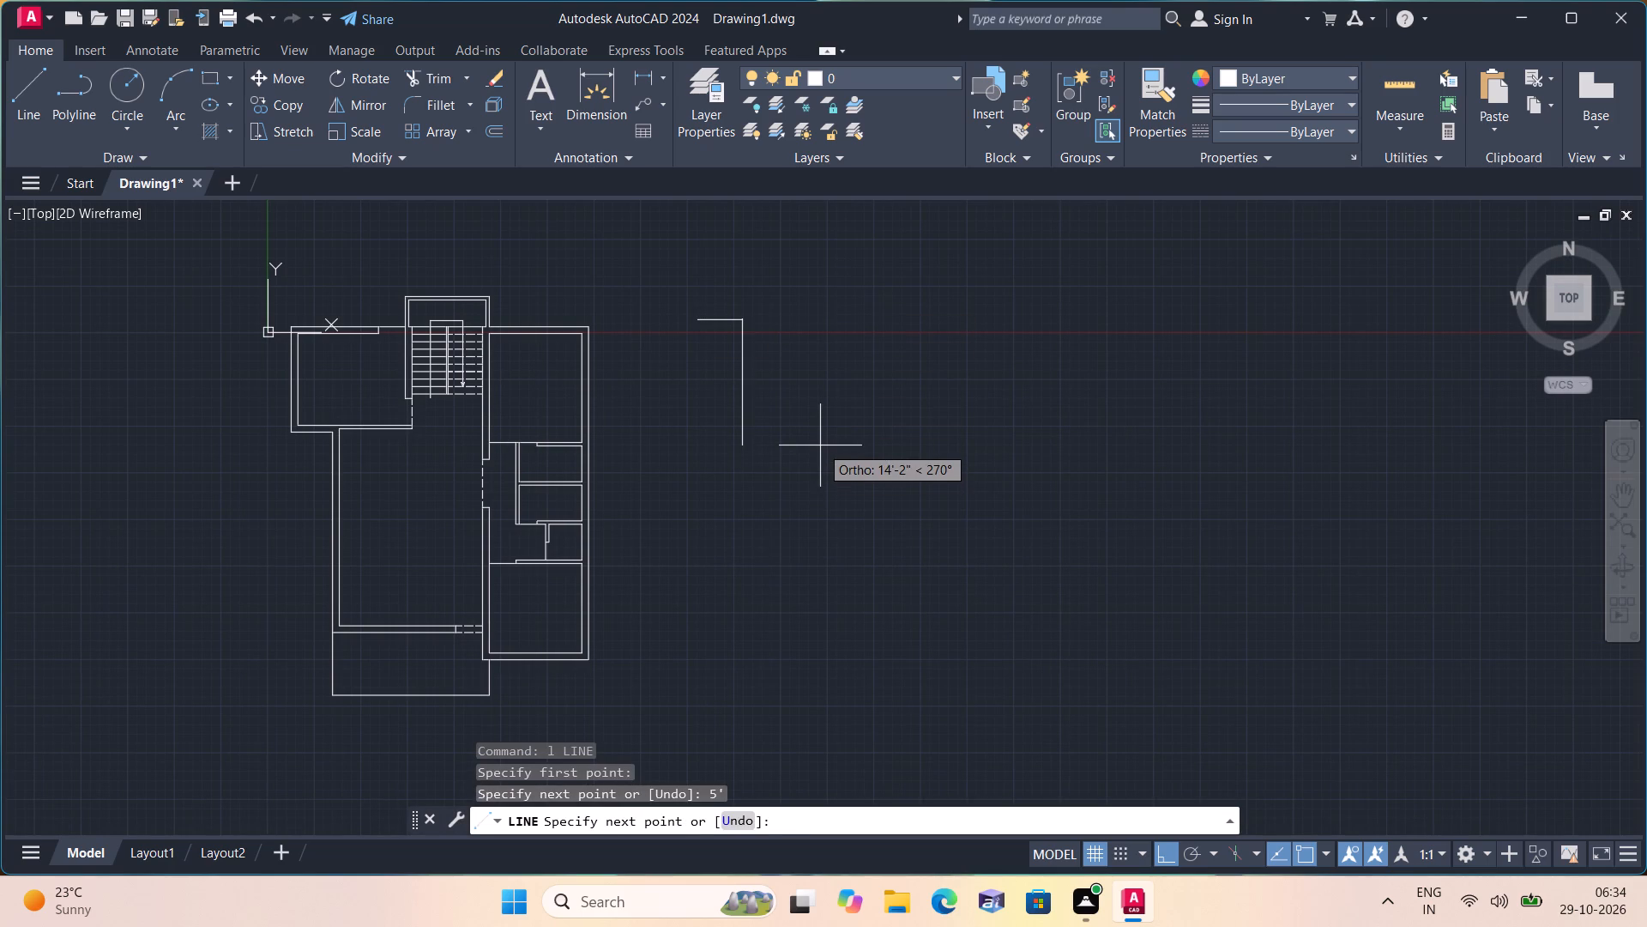
{"action": "key", "text": "9"}
{"action": "key", "text": "shift+quotedbl"}
{"action": "key", "text": "space"}
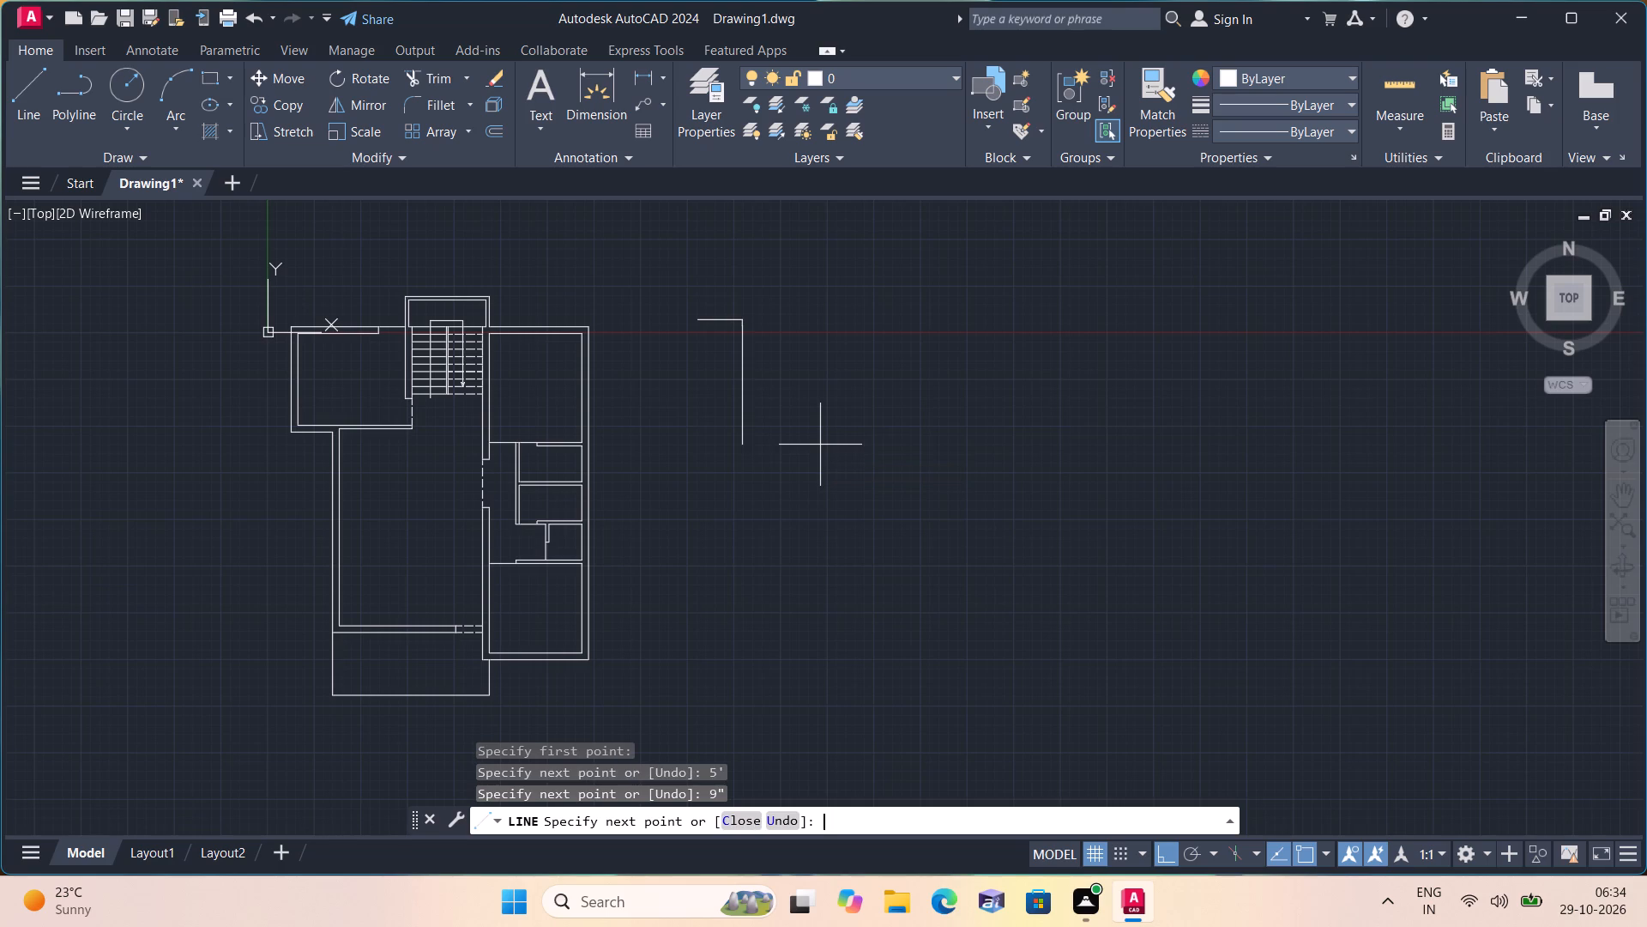
{"action": "key", "text": "5"}
{"action": "key", "text": "apostrophe"}
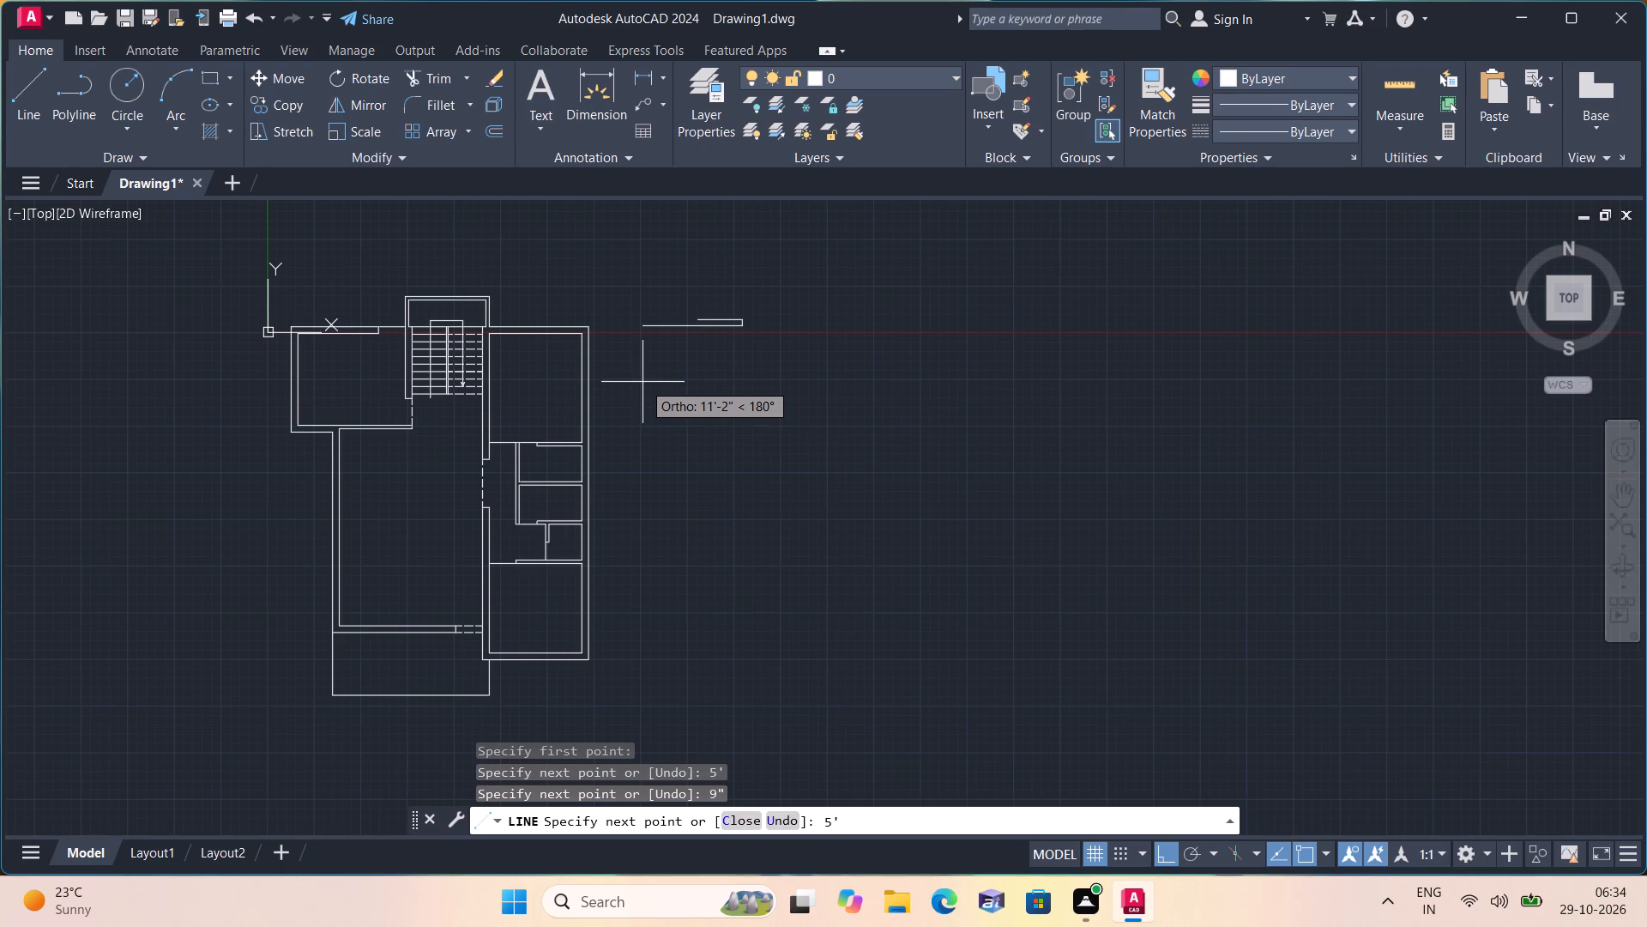
{"action": "key", "text": "space"}
{"action": "scroll", "coordinate": [667, 326], "scroll_direction": "up", "scroll_amount": 2}
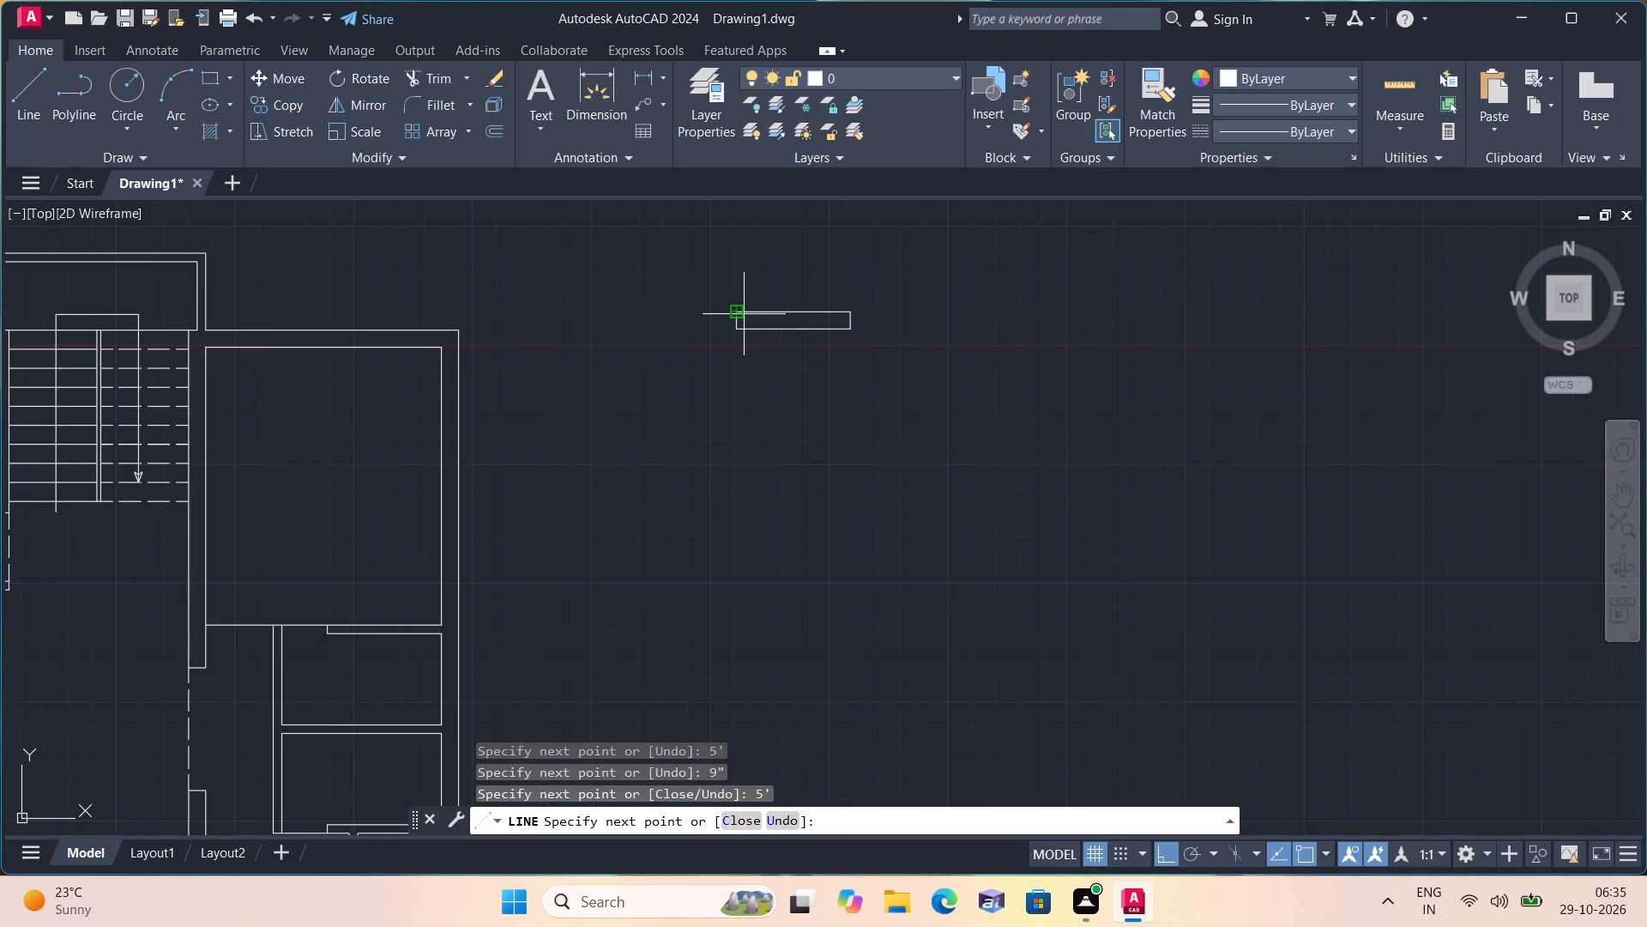
{"action": "left_click", "coordinate": [744, 314]}
{"action": "key", "text": "space"}
Draw a lengthwise centre line through the horizontal 5' rectangle, between the midpoints of its short sides.
{"action": "scroll", "coordinate": [735, 336], "scroll_direction": "up", "scroll_amount": 1}
{"action": "key", "text": "space"}
{"action": "left_click", "coordinate": [739, 315]}
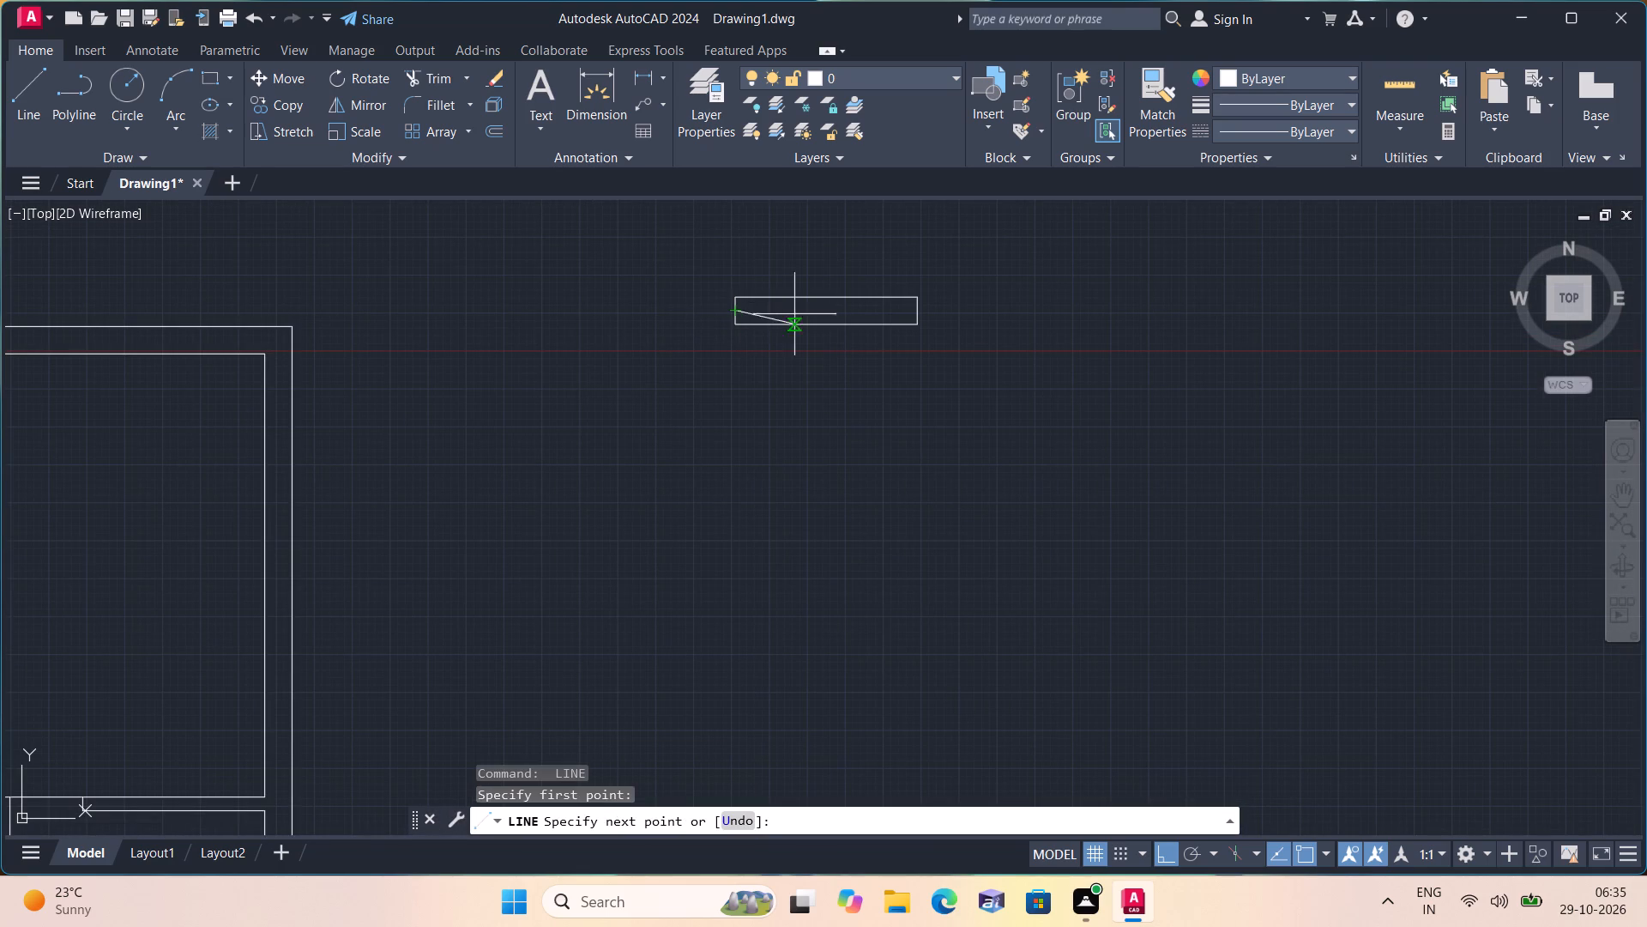
{"action": "left_click", "coordinate": [919, 312]}
{"action": "key", "text": "space"}
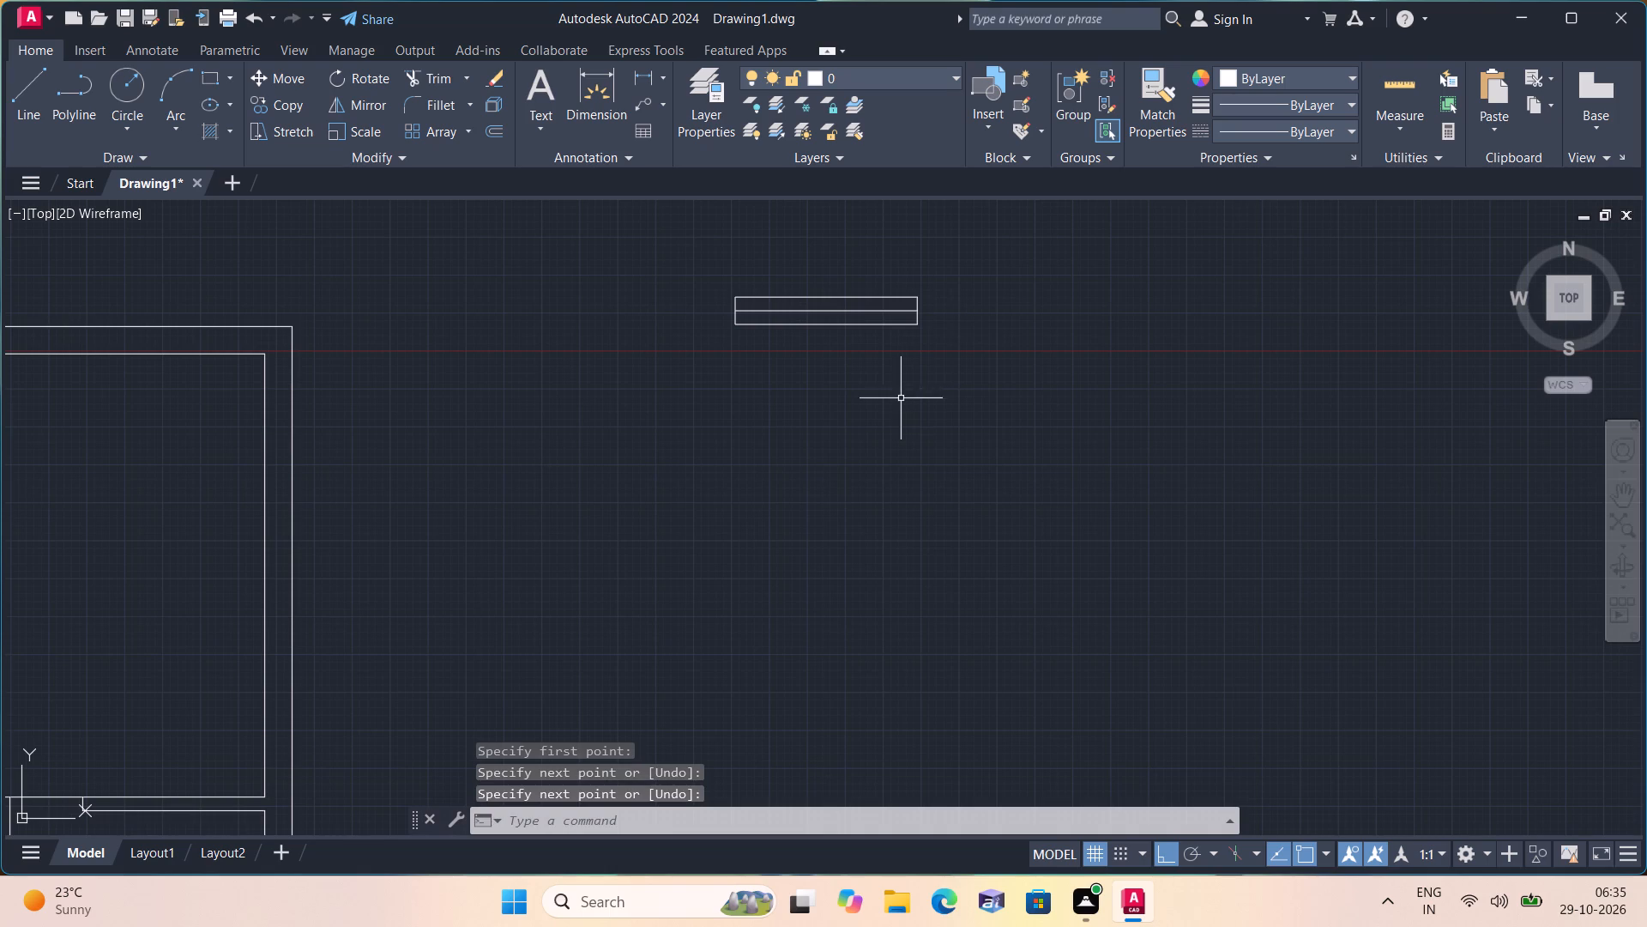
Draw a vertical rectangle 5' long and 9" wide just below the horizontal window symbol.
{"action": "key", "text": "space"}
{"action": "left_click", "coordinate": [872, 367]}
{"action": "key", "text": "5"}
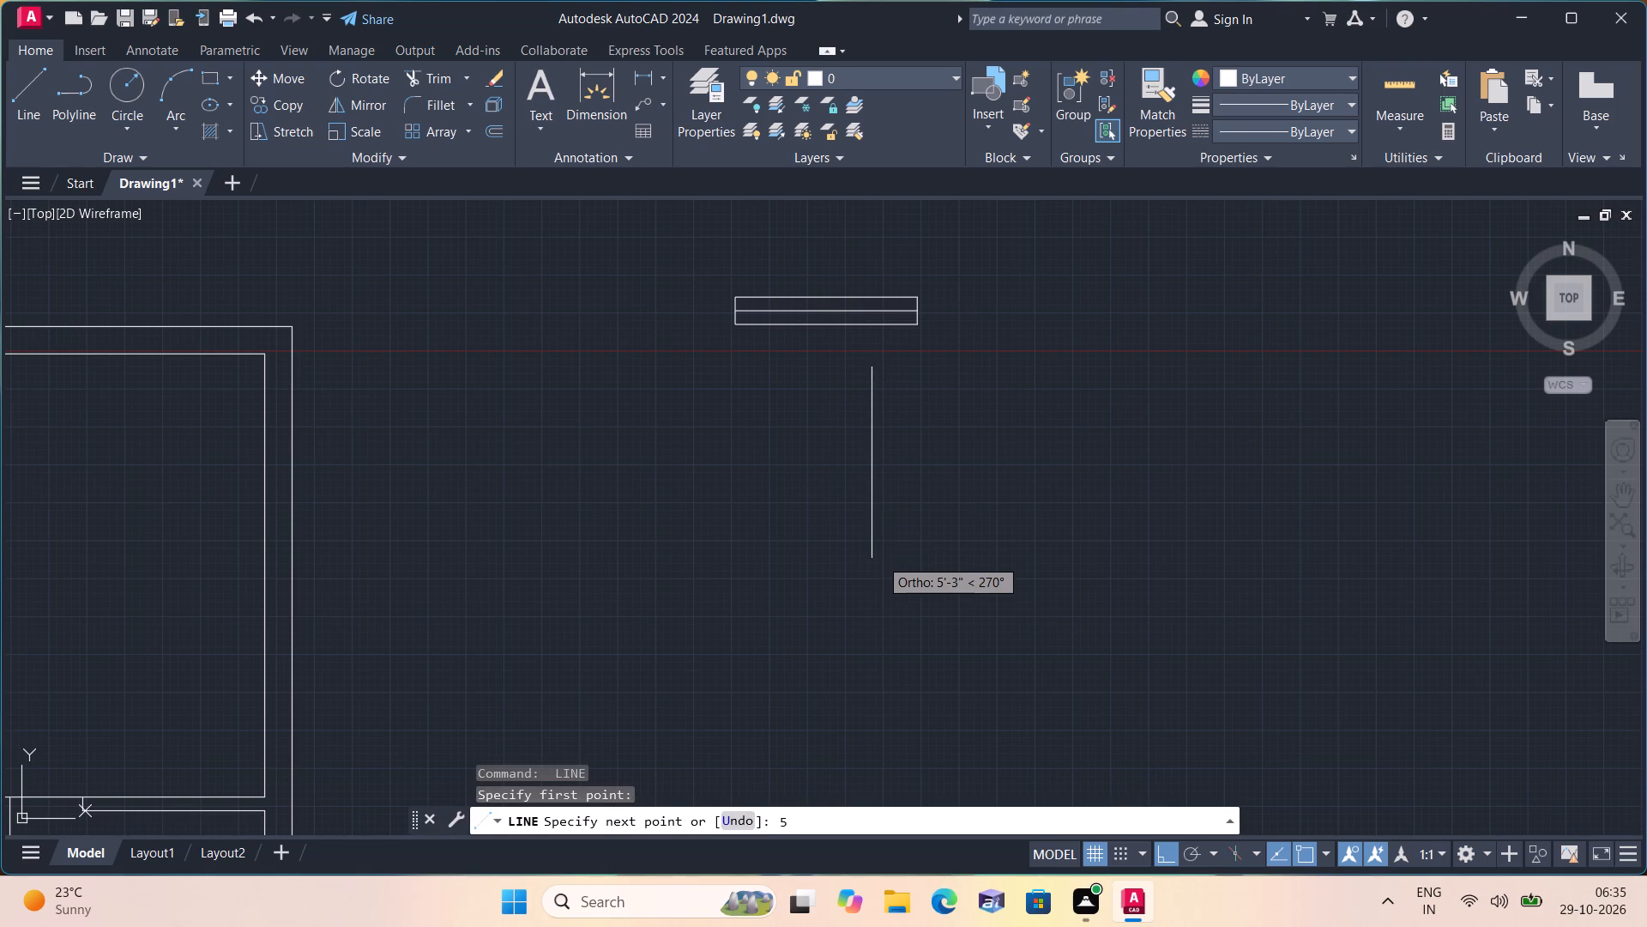
{"action": "key", "text": "apostrophe"}
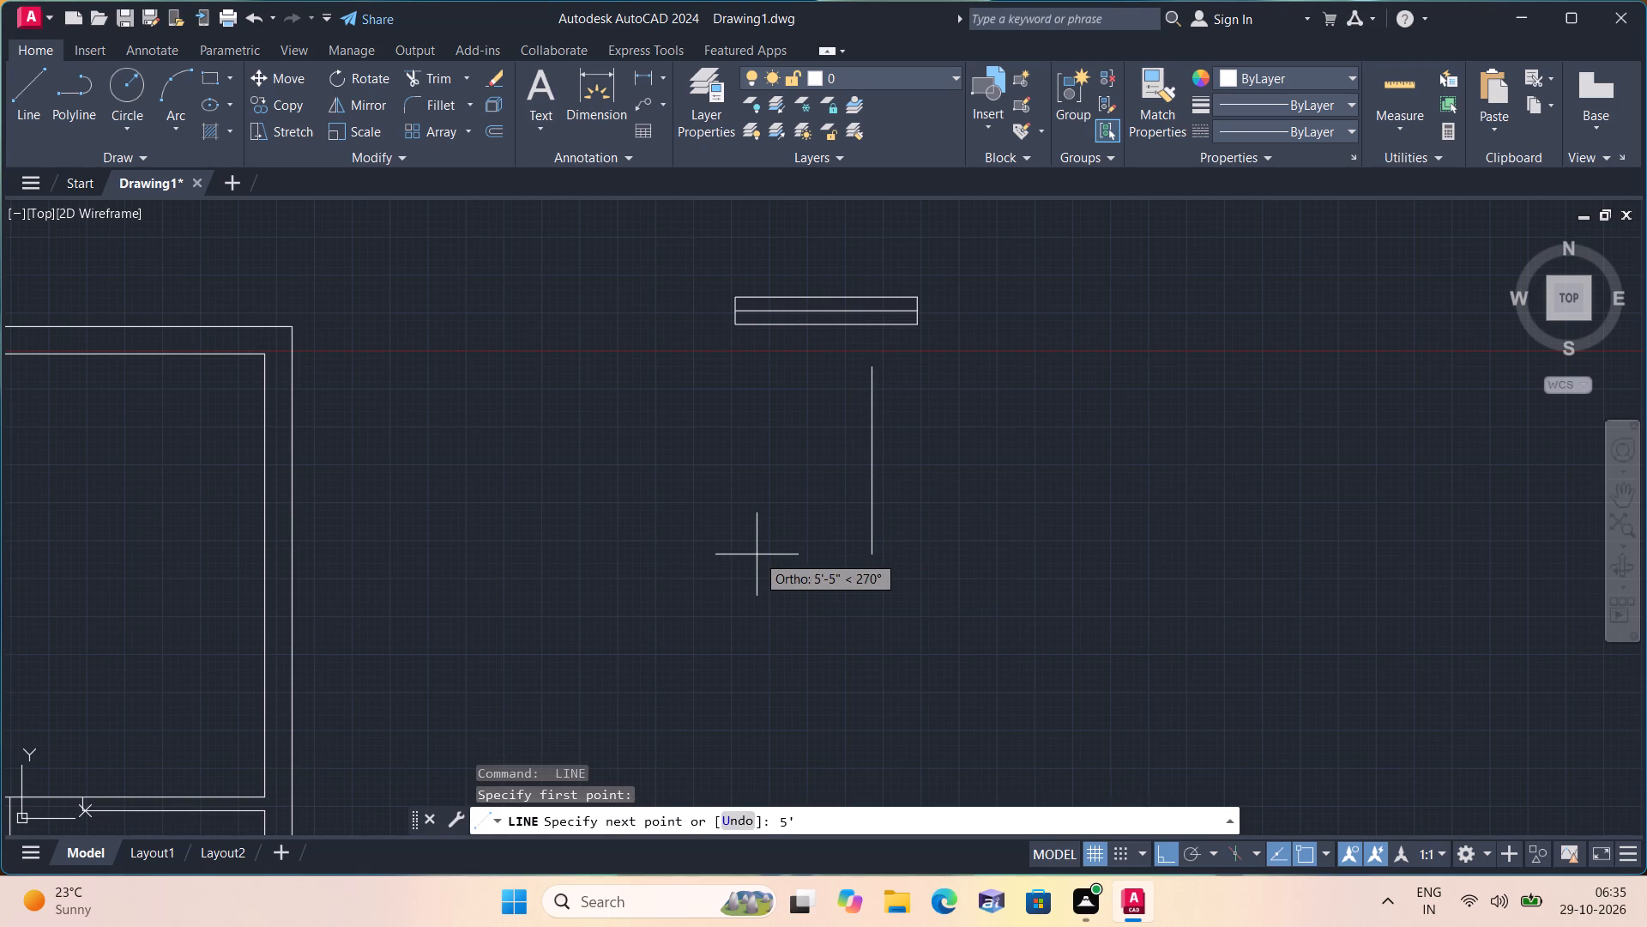
{"action": "key", "text": "space"}
{"action": "key", "text": "9"}
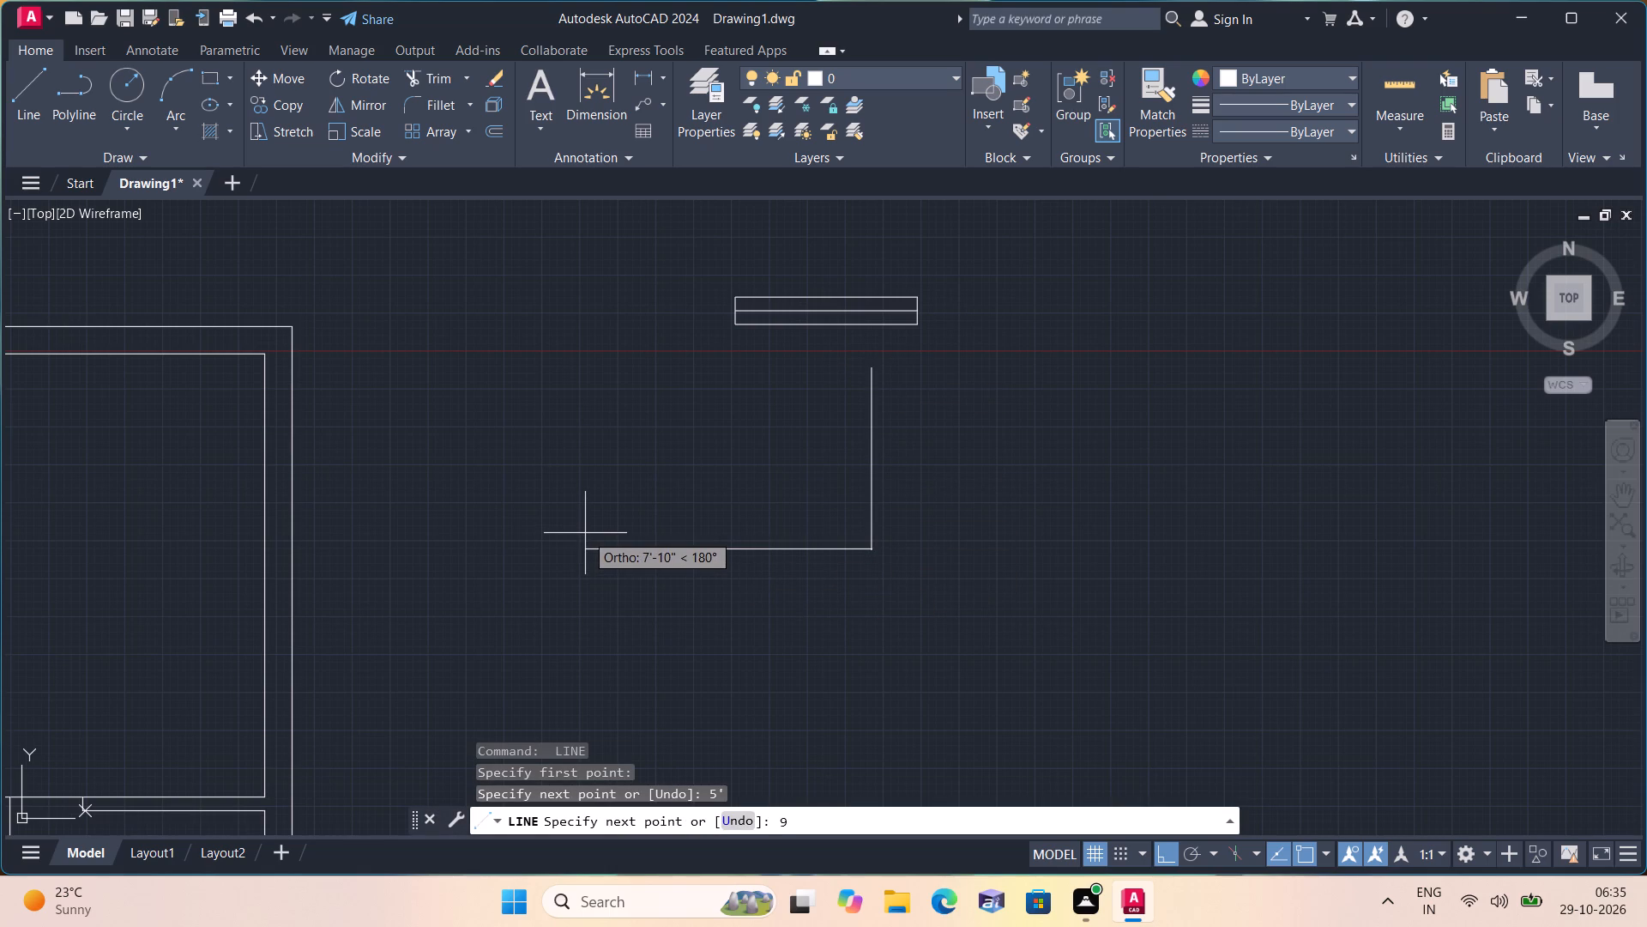
{"action": "key", "text": "shift+quotedbl"}
{"action": "key", "text": "space"}
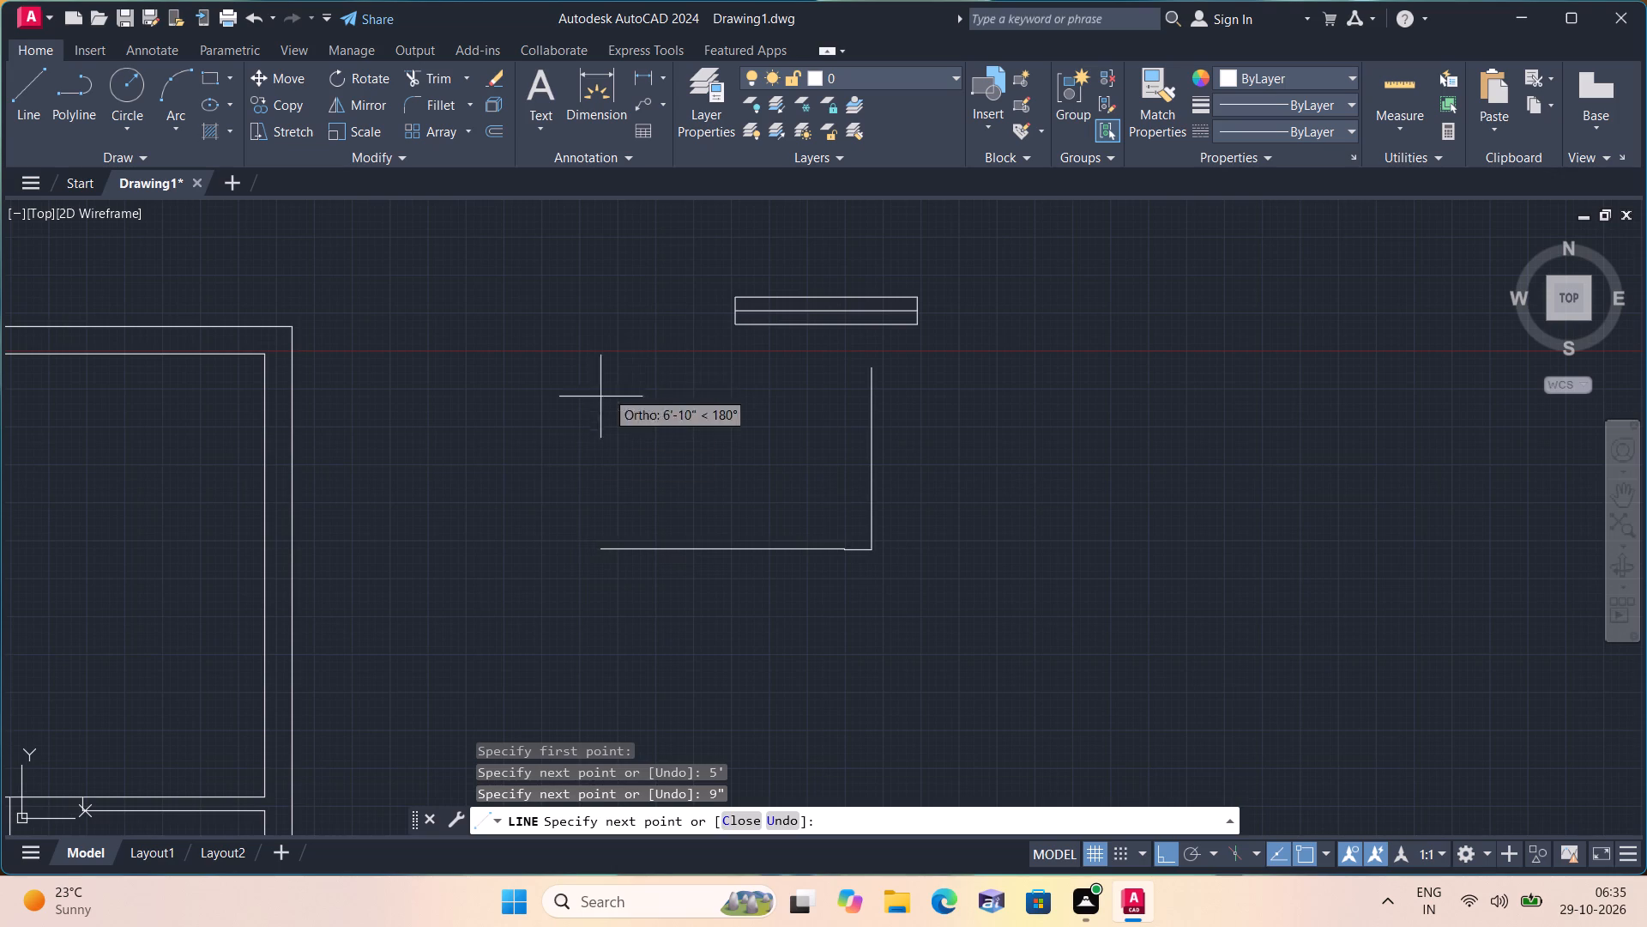
{"action": "type", "text": "5'"}
{"action": "key", "text": "space"}
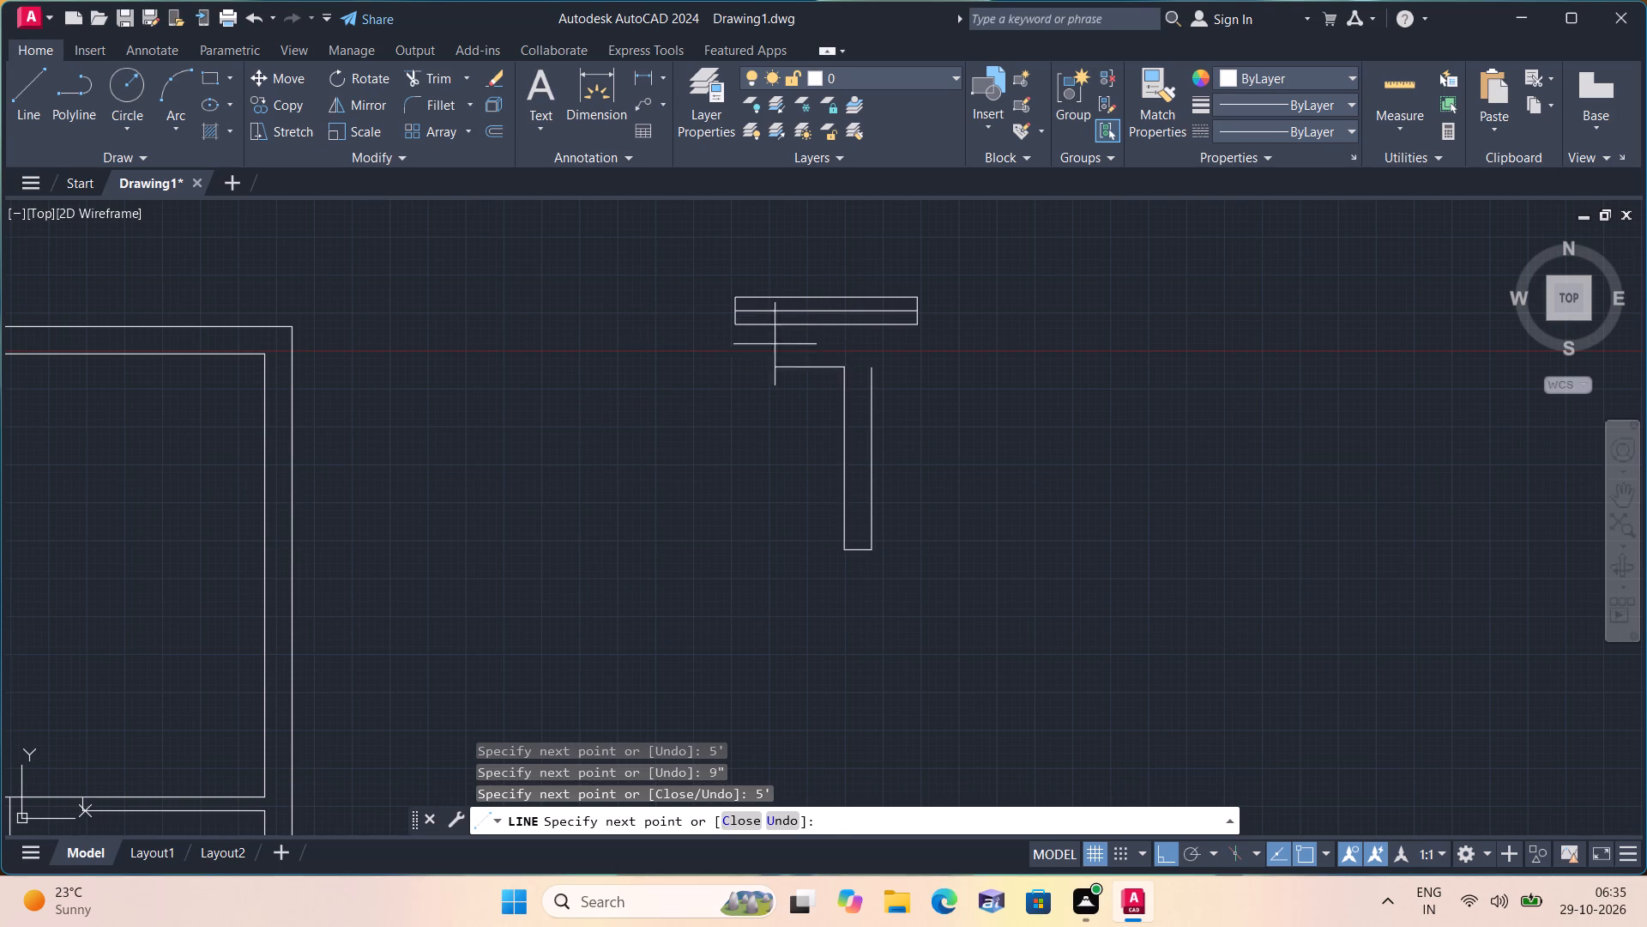
{"action": "left_click", "coordinate": [878, 367]}
{"action": "key", "text": "space"}
Draw a lengthwise centre line through the vertical 5' rectangle, between the midpoints of its short sides.
{"action": "scroll", "coordinate": [866, 394], "scroll_direction": "up", "scroll_amount": 1}
{"action": "key", "text": "space"}
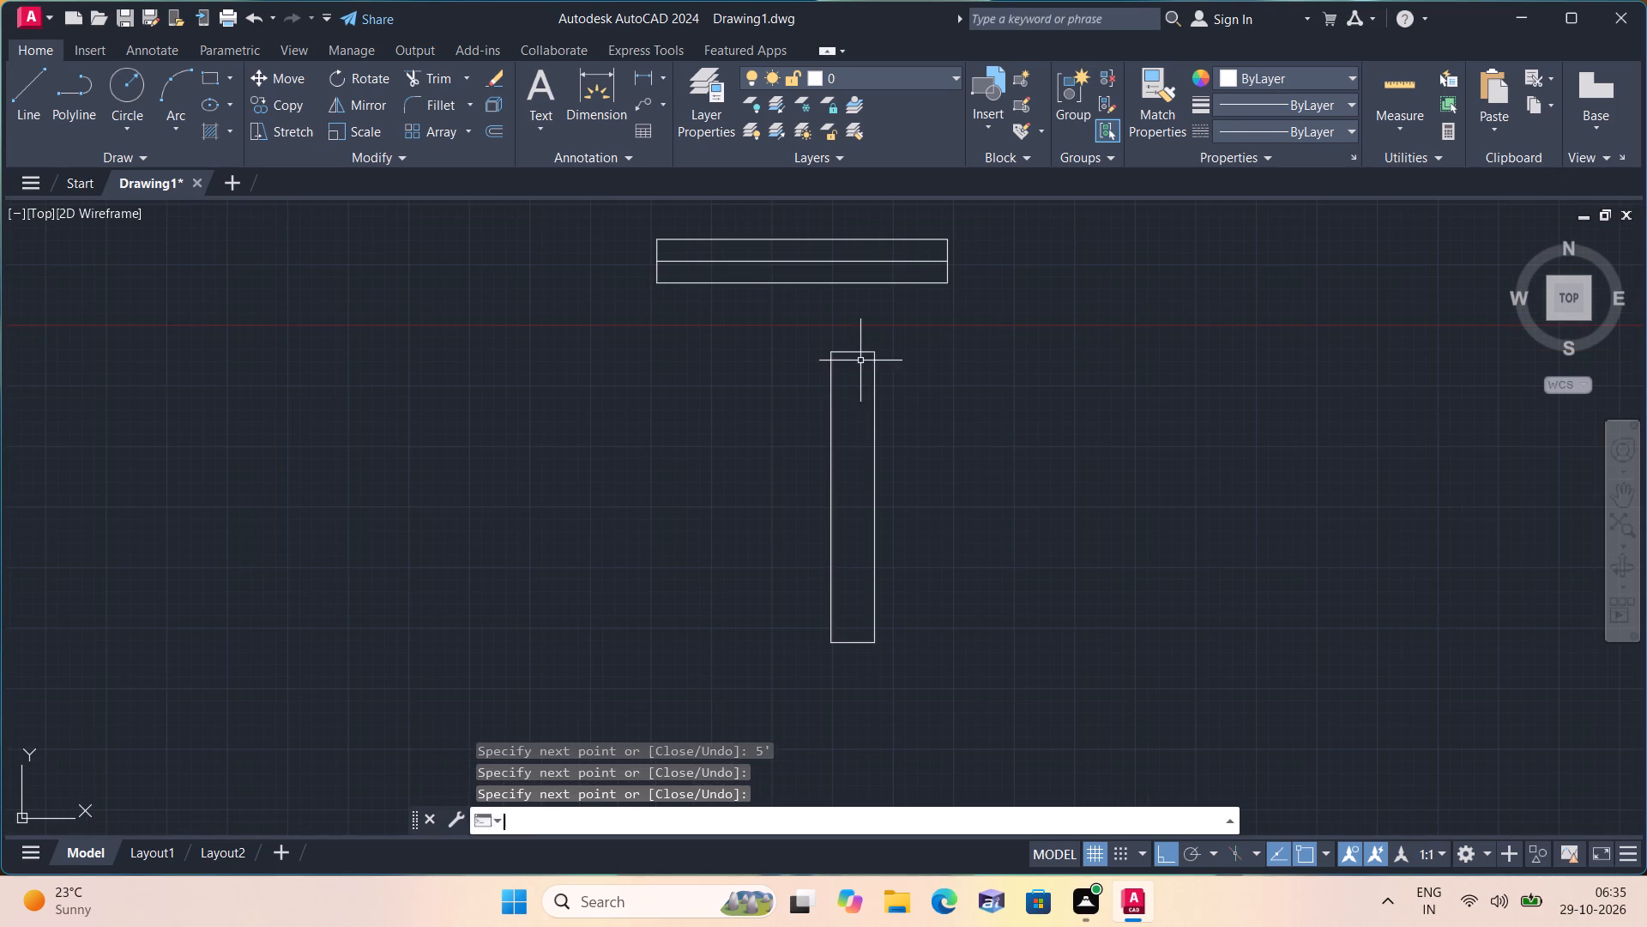
{"action": "left_click", "coordinate": [853, 352]}
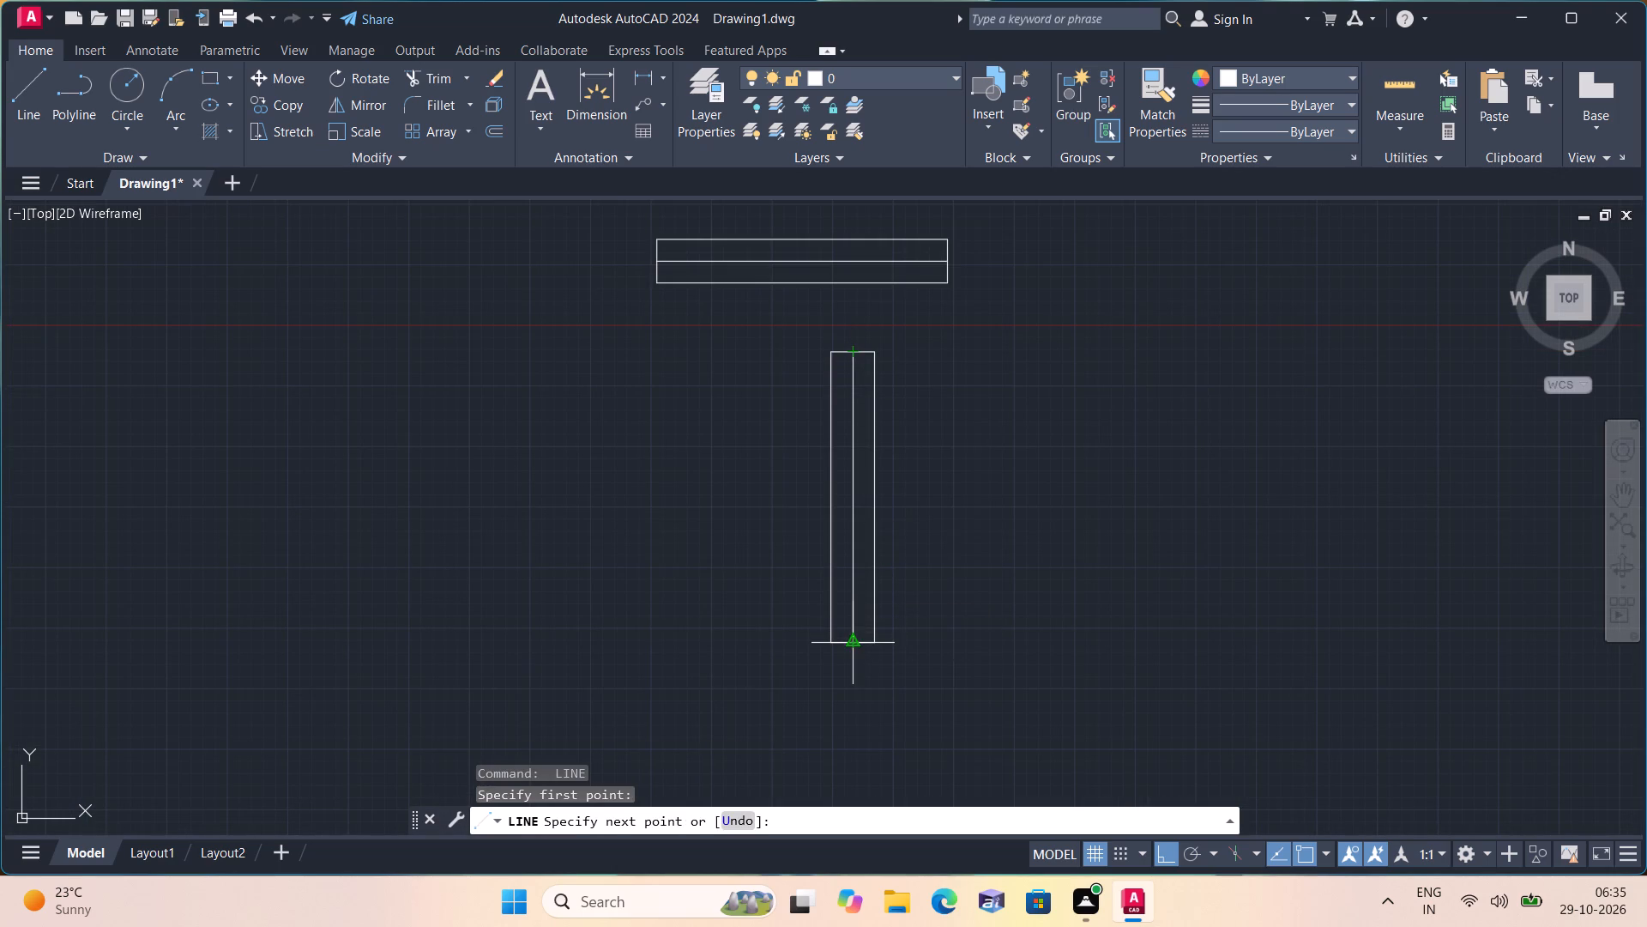
{"action": "left_click", "coordinate": [857, 641]}
{"action": "key", "text": "space"}
Draw a vertical rectangle 2' long and 9" wide in the empty space to the right of the 5' window symbols.
{"action": "scroll", "coordinate": [813, 398], "scroll_direction": "down", "scroll_amount": 3}
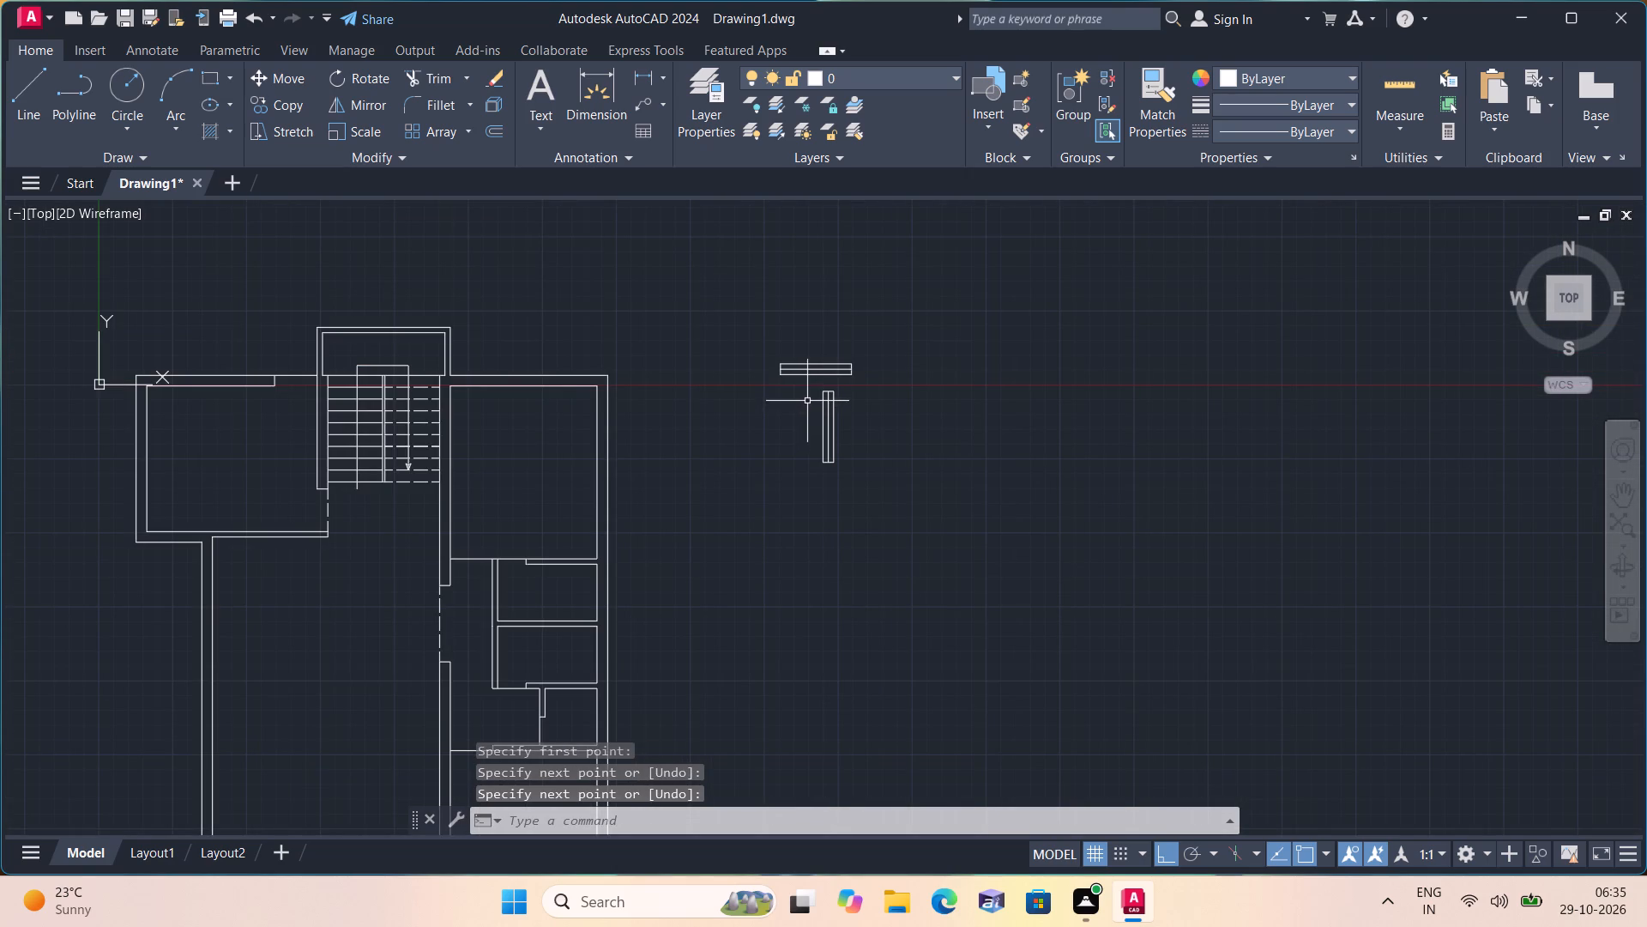
{"action": "scroll", "coordinate": [811, 395], "scroll_direction": "down", "scroll_amount": 1}
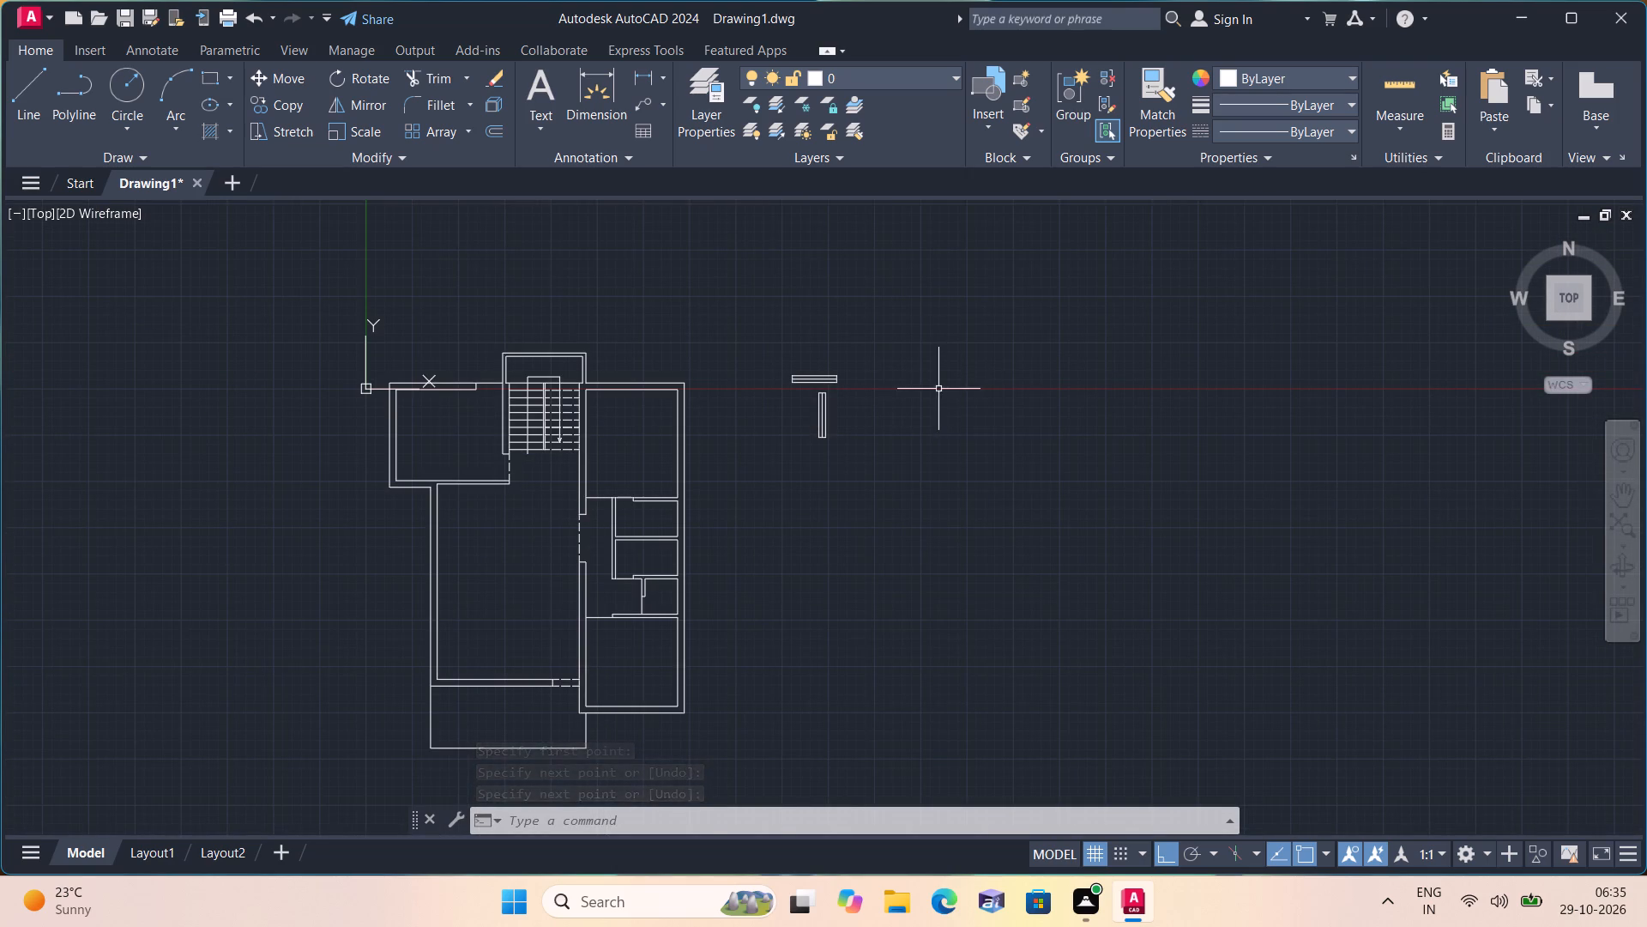
{"action": "middle_click_drag", "start_coordinate": [928, 389], "coordinate": [665, 397]}
{"action": "scroll", "coordinate": [659, 395], "scroll_direction": "down", "scroll_amount": 1}
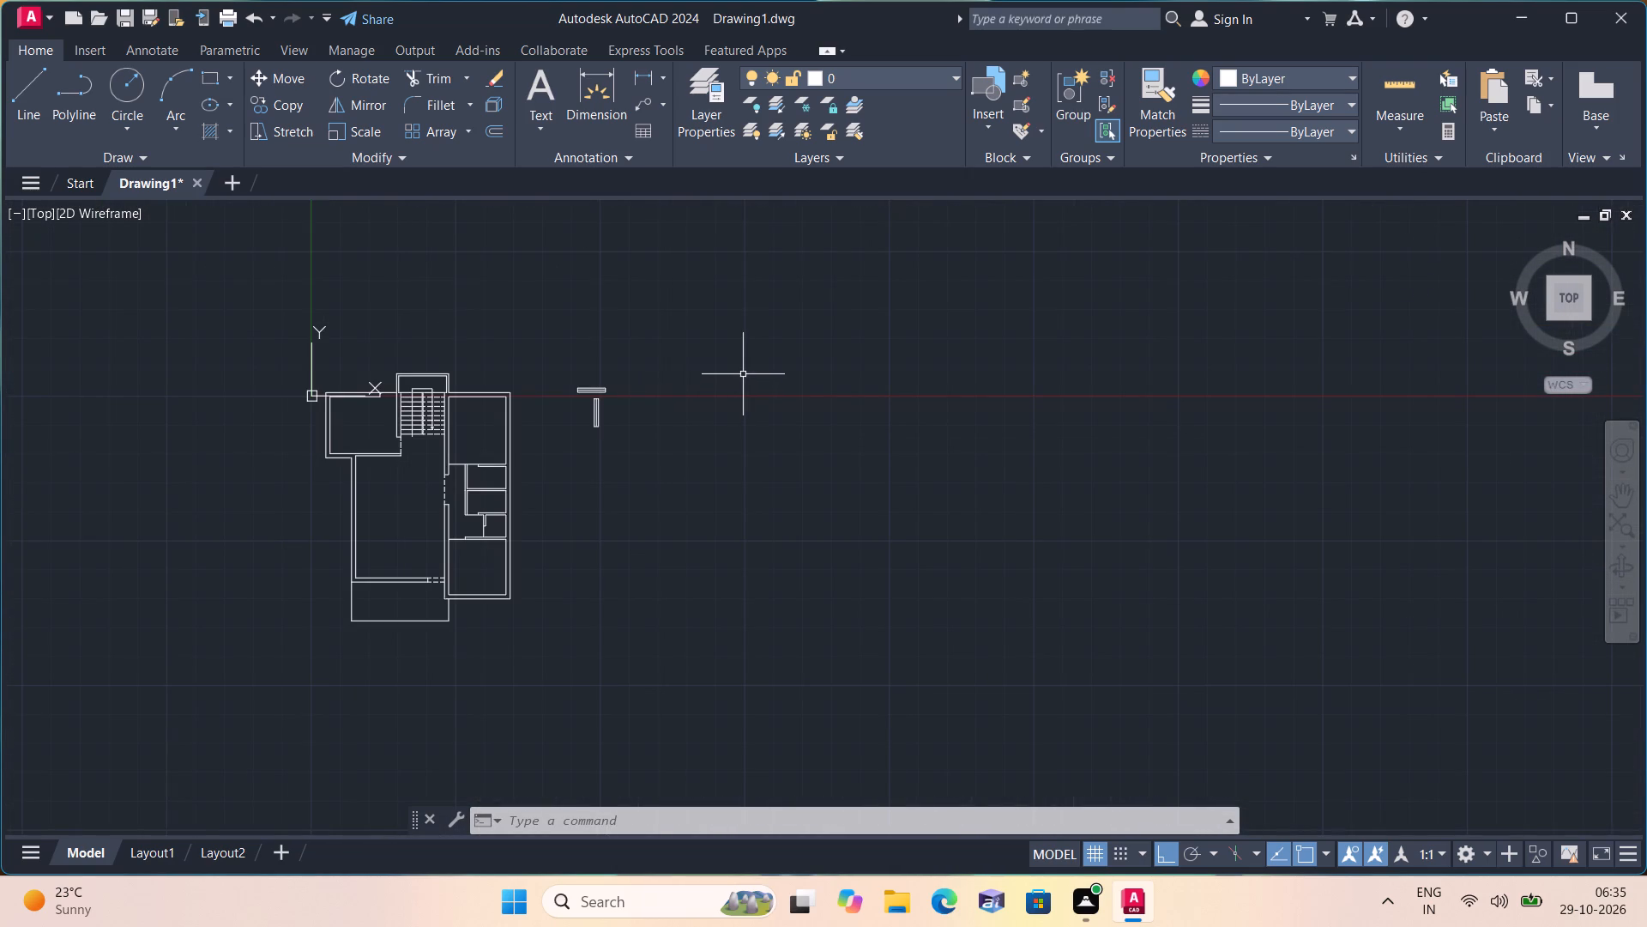
{"action": "key", "text": "l"}
{"action": "key", "text": "space"}
{"action": "left_click", "coordinate": [687, 390]}
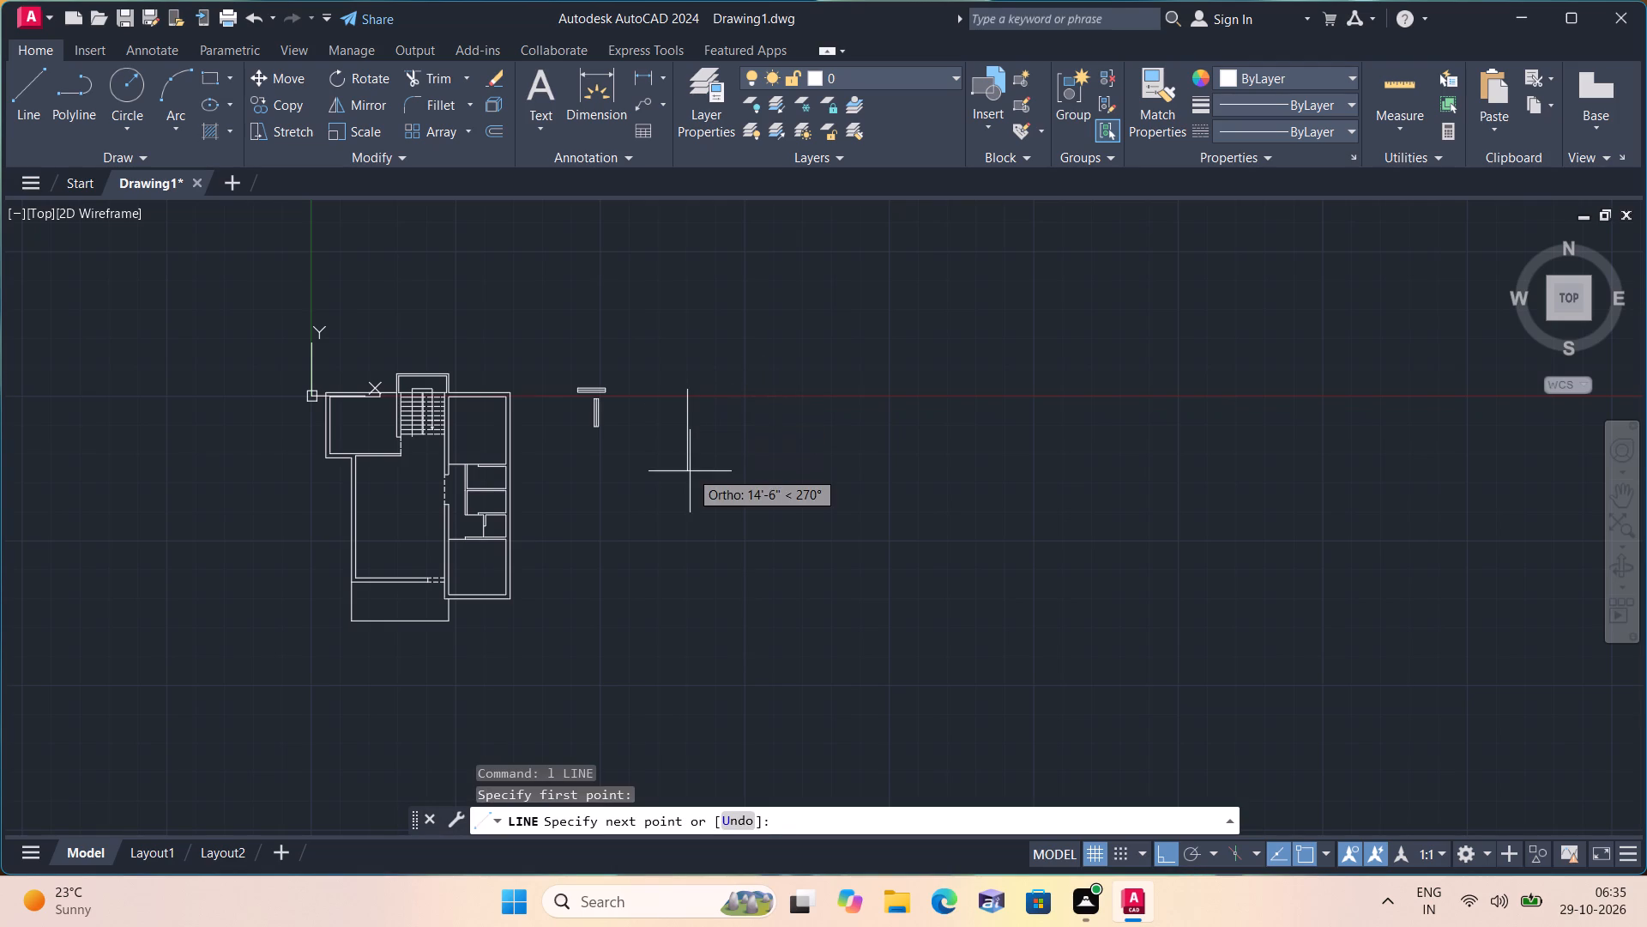
{"action": "key", "text": "2"}
{"action": "key", "text": "apostrophe"}
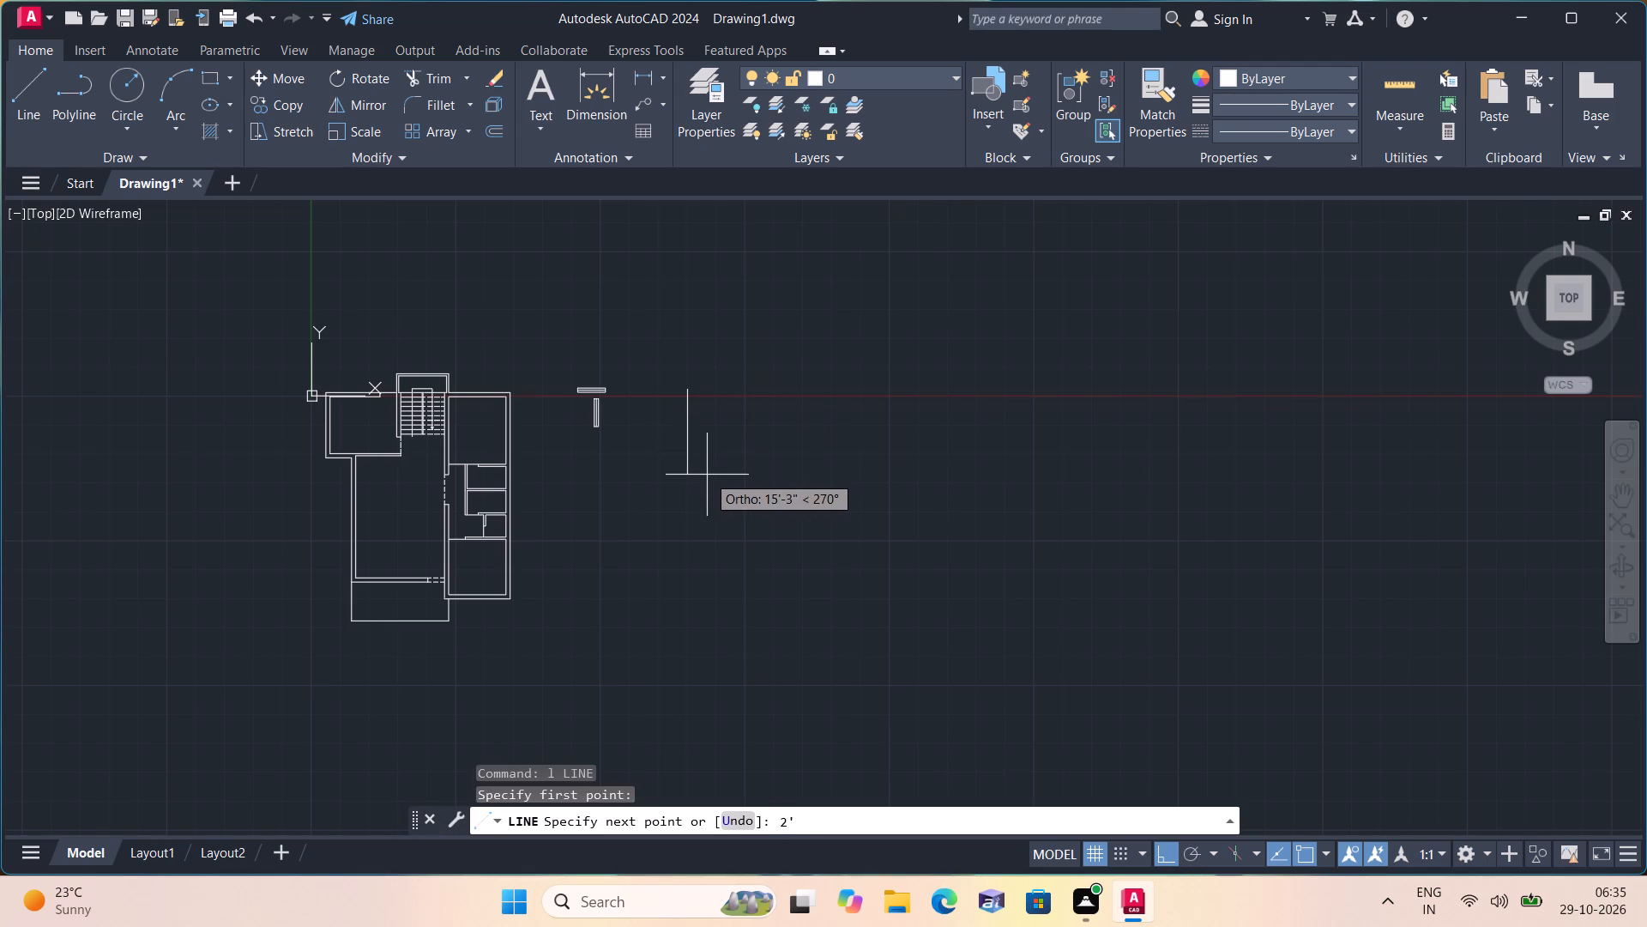
{"action": "key", "text": "space"}
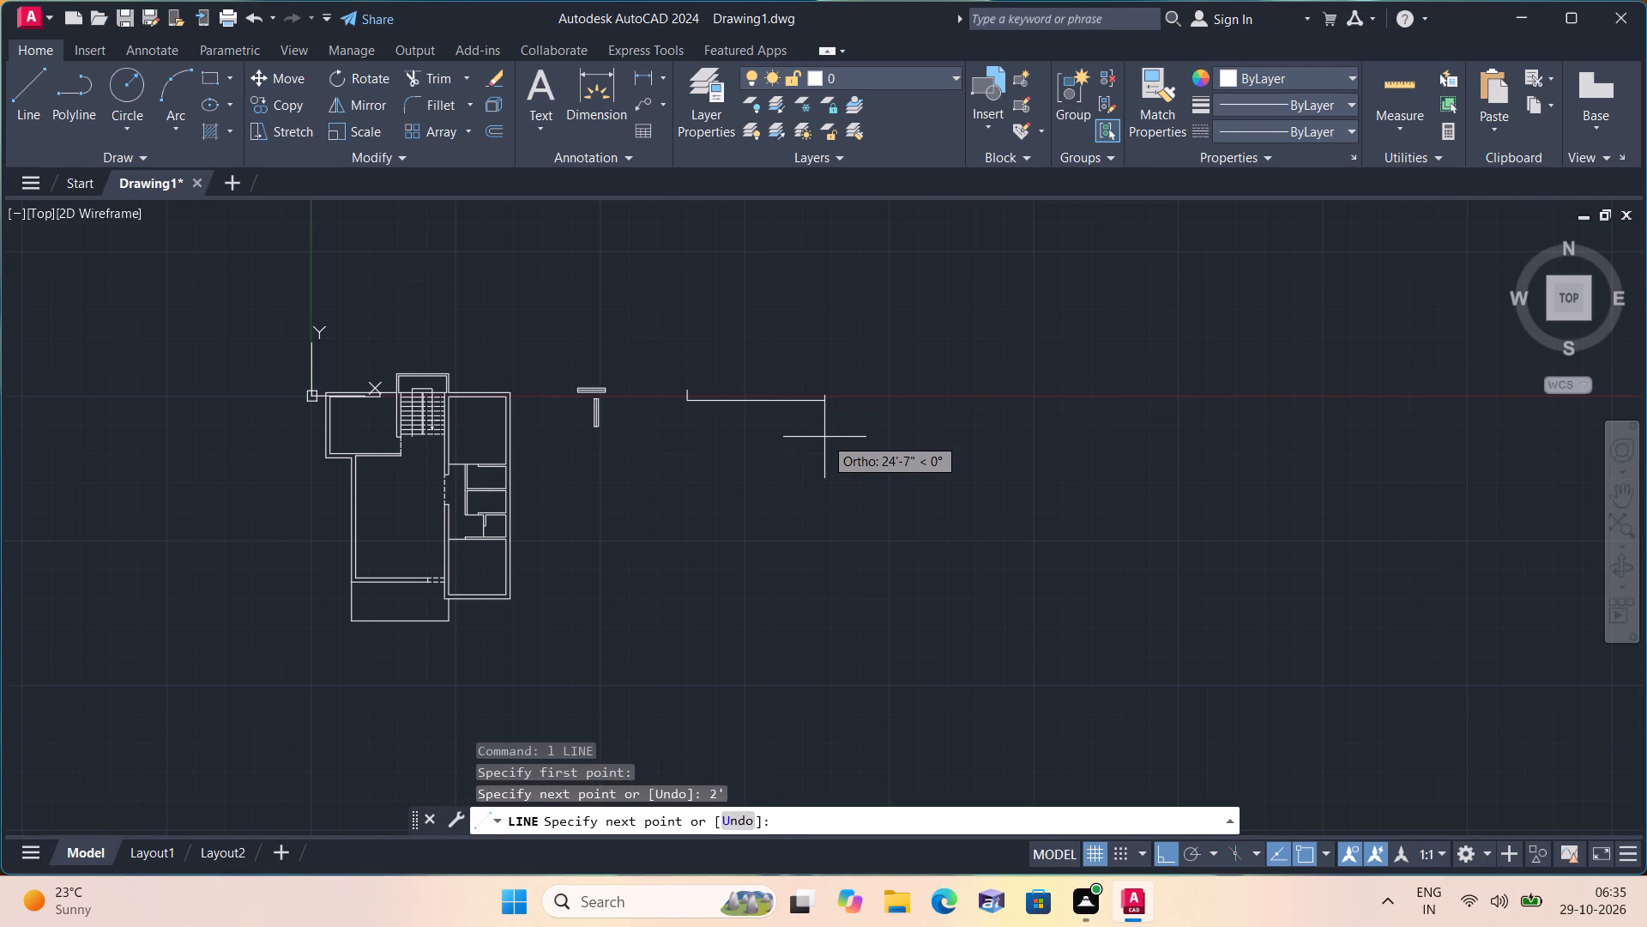
{"action": "key", "text": "9"}
{"action": "key", "text": "shift+quotedbl"}
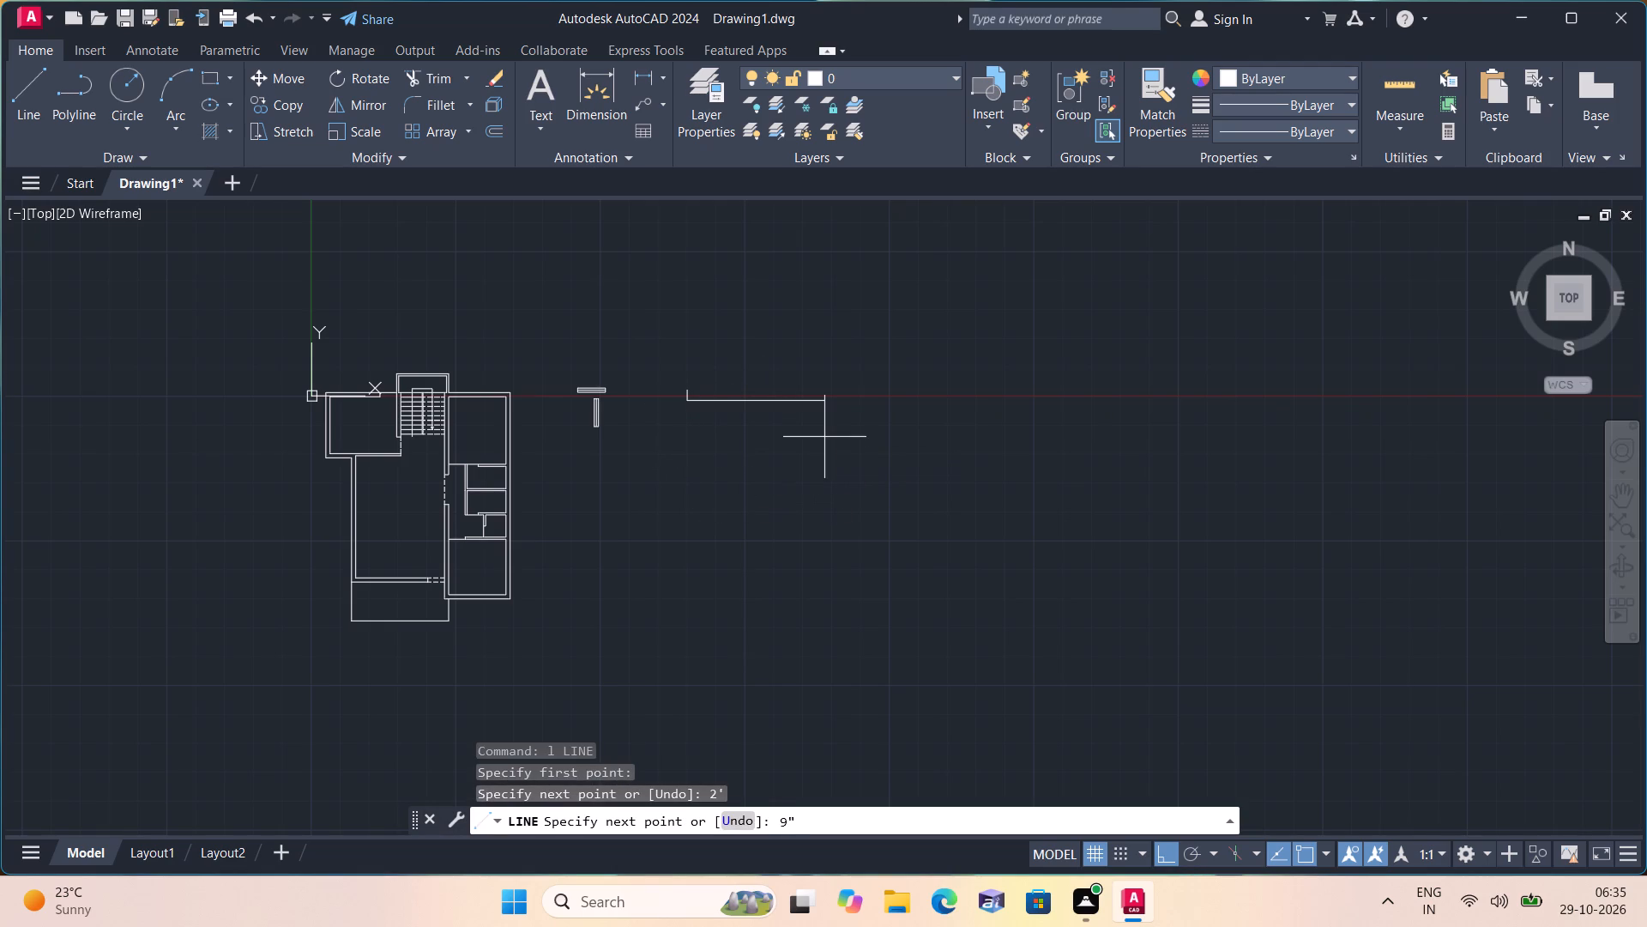
{"action": "key", "text": "space"}
{"action": "type", "text": "2'"}
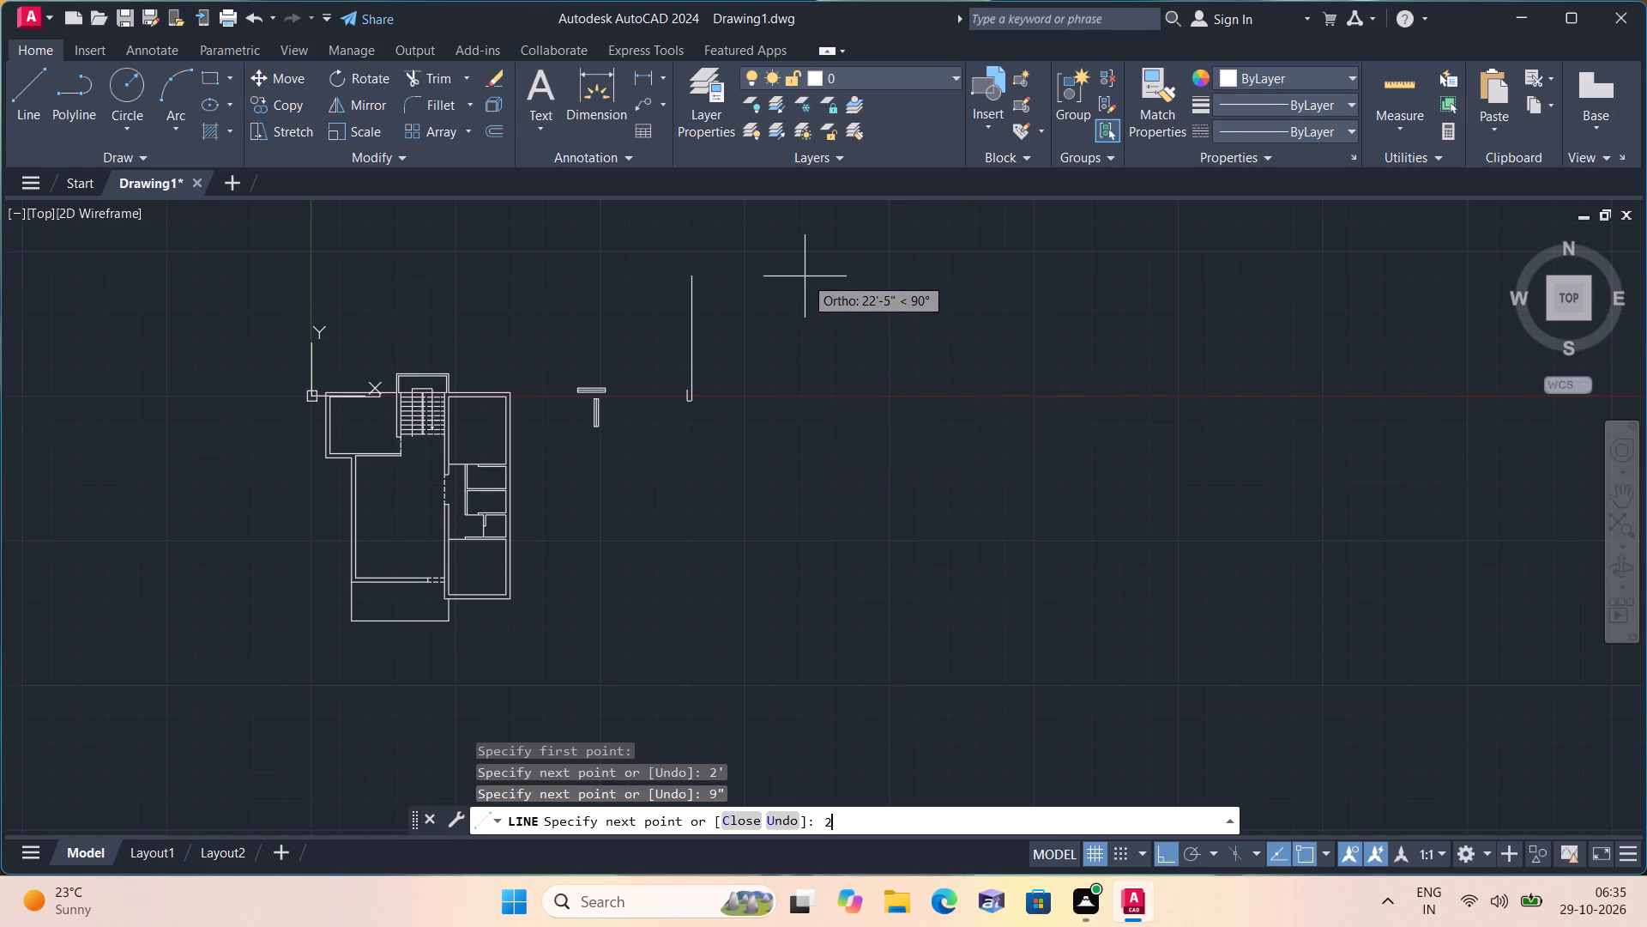
{"action": "key", "text": "space"}
{"action": "scroll", "coordinate": [713, 385], "scroll_direction": "up", "scroll_amount": 2}
{"action": "scroll", "coordinate": [629, 407], "scroll_direction": "up", "scroll_amount": 2}
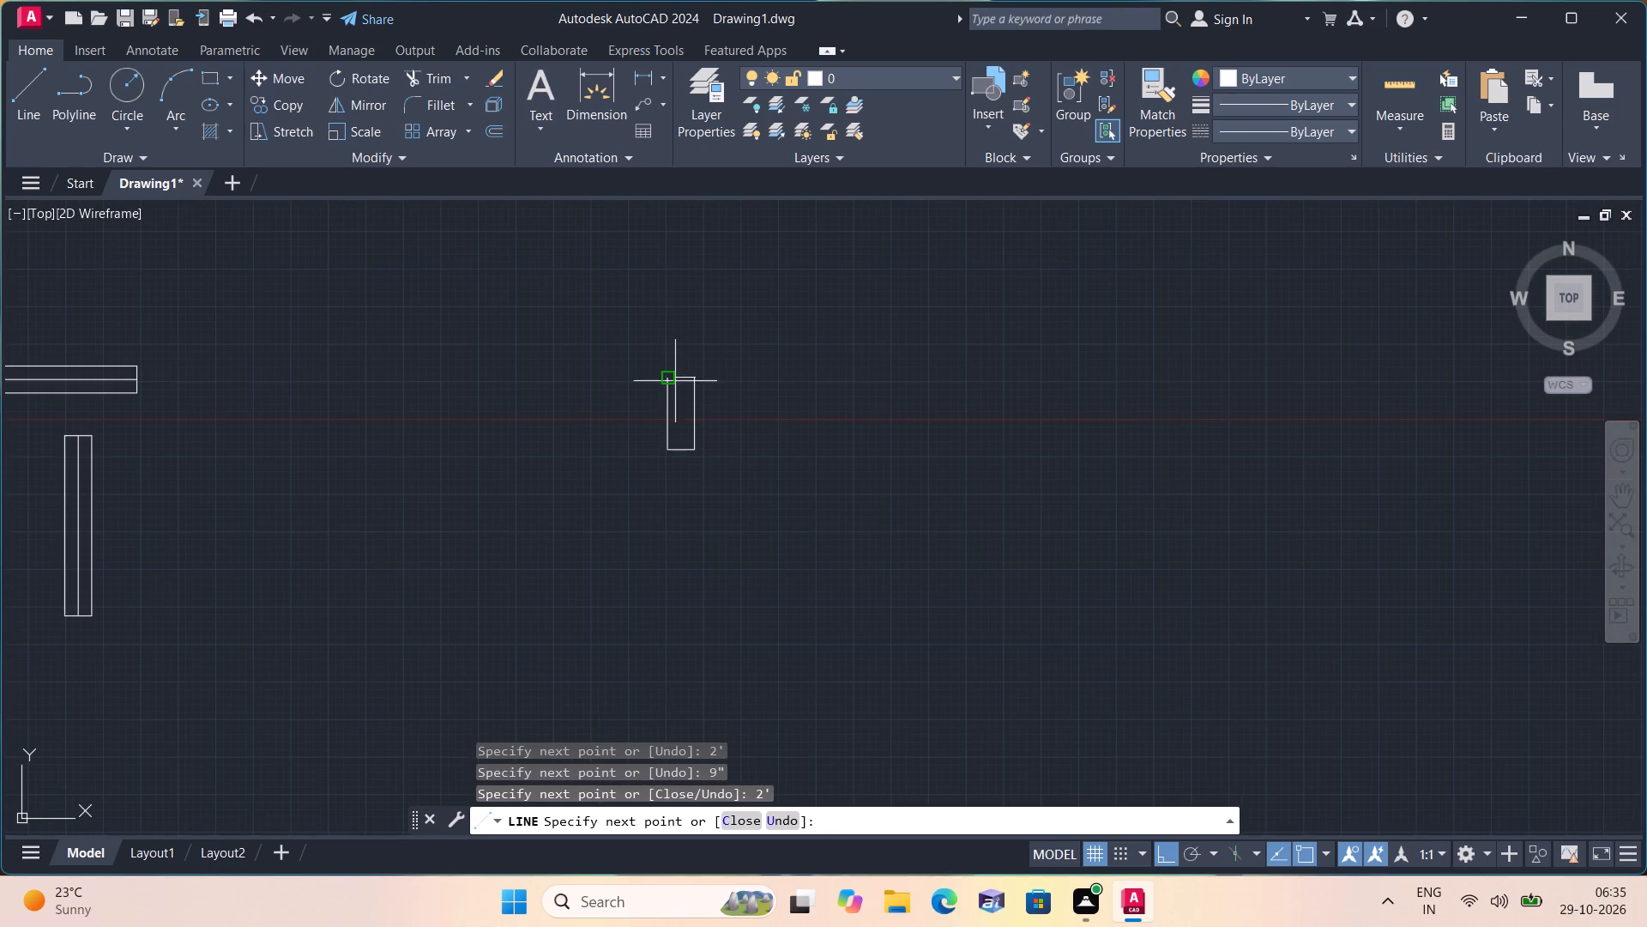
{"action": "left_click", "coordinate": [664, 378]}
{"action": "key", "text": "space"}
Draw a lengthwise centre line through the 2' rectangle, between the midpoints of its short sides.
{"action": "key", "text": "space"}
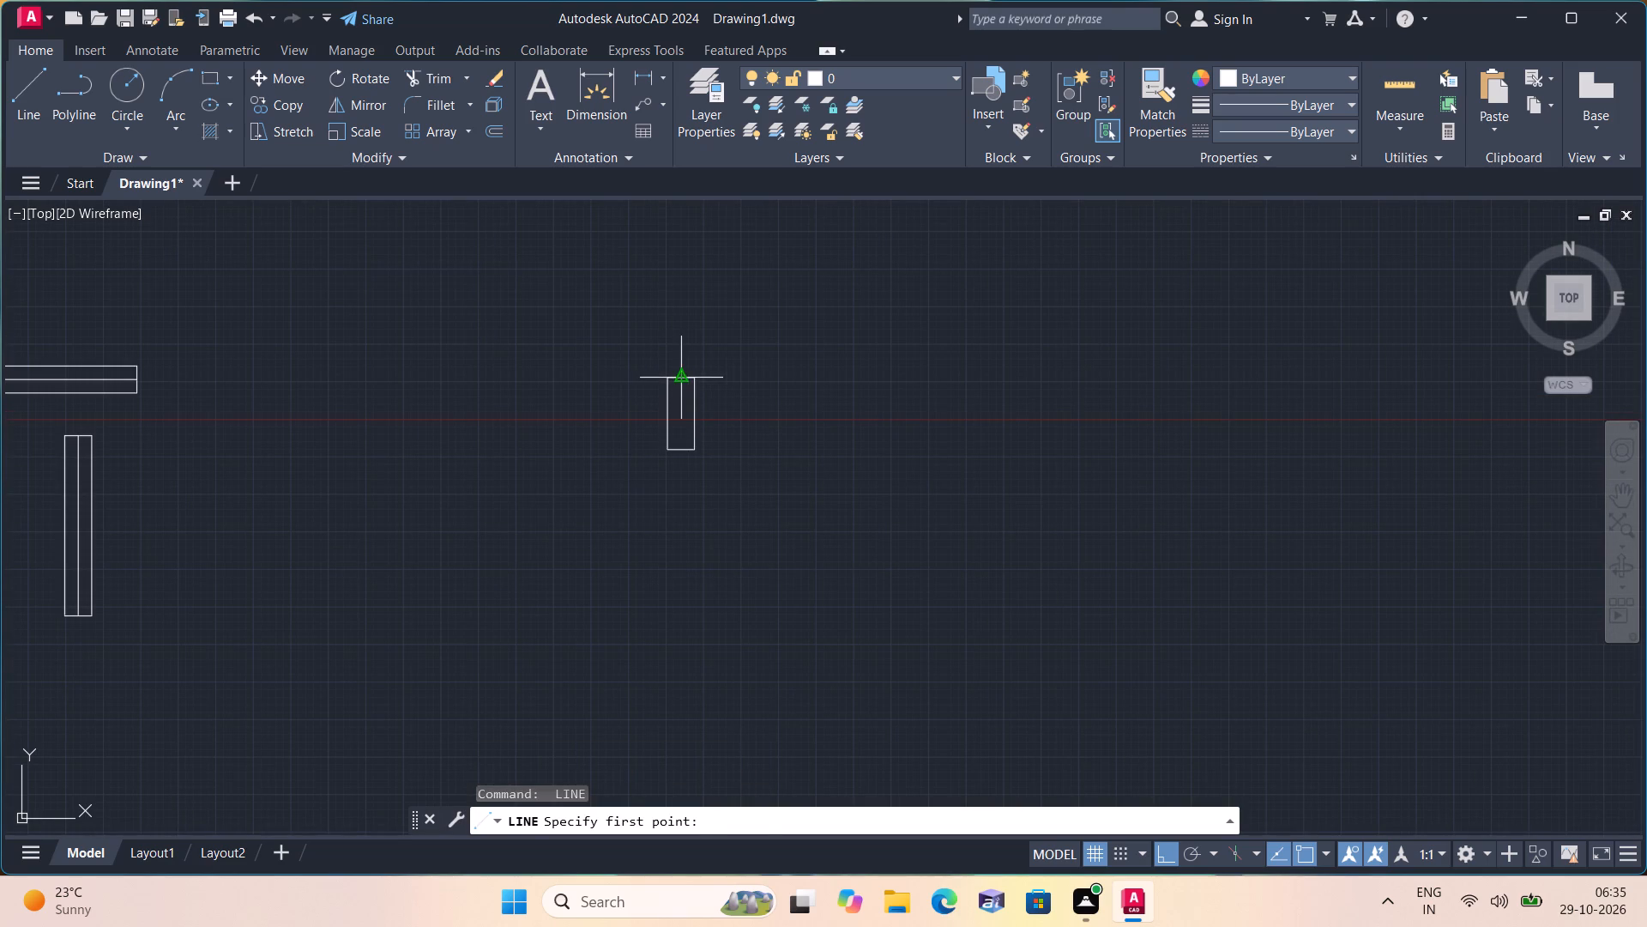
{"action": "left_click", "coordinate": [684, 382]}
{"action": "left_click", "coordinate": [680, 453]}
{"action": "key", "text": "space"}
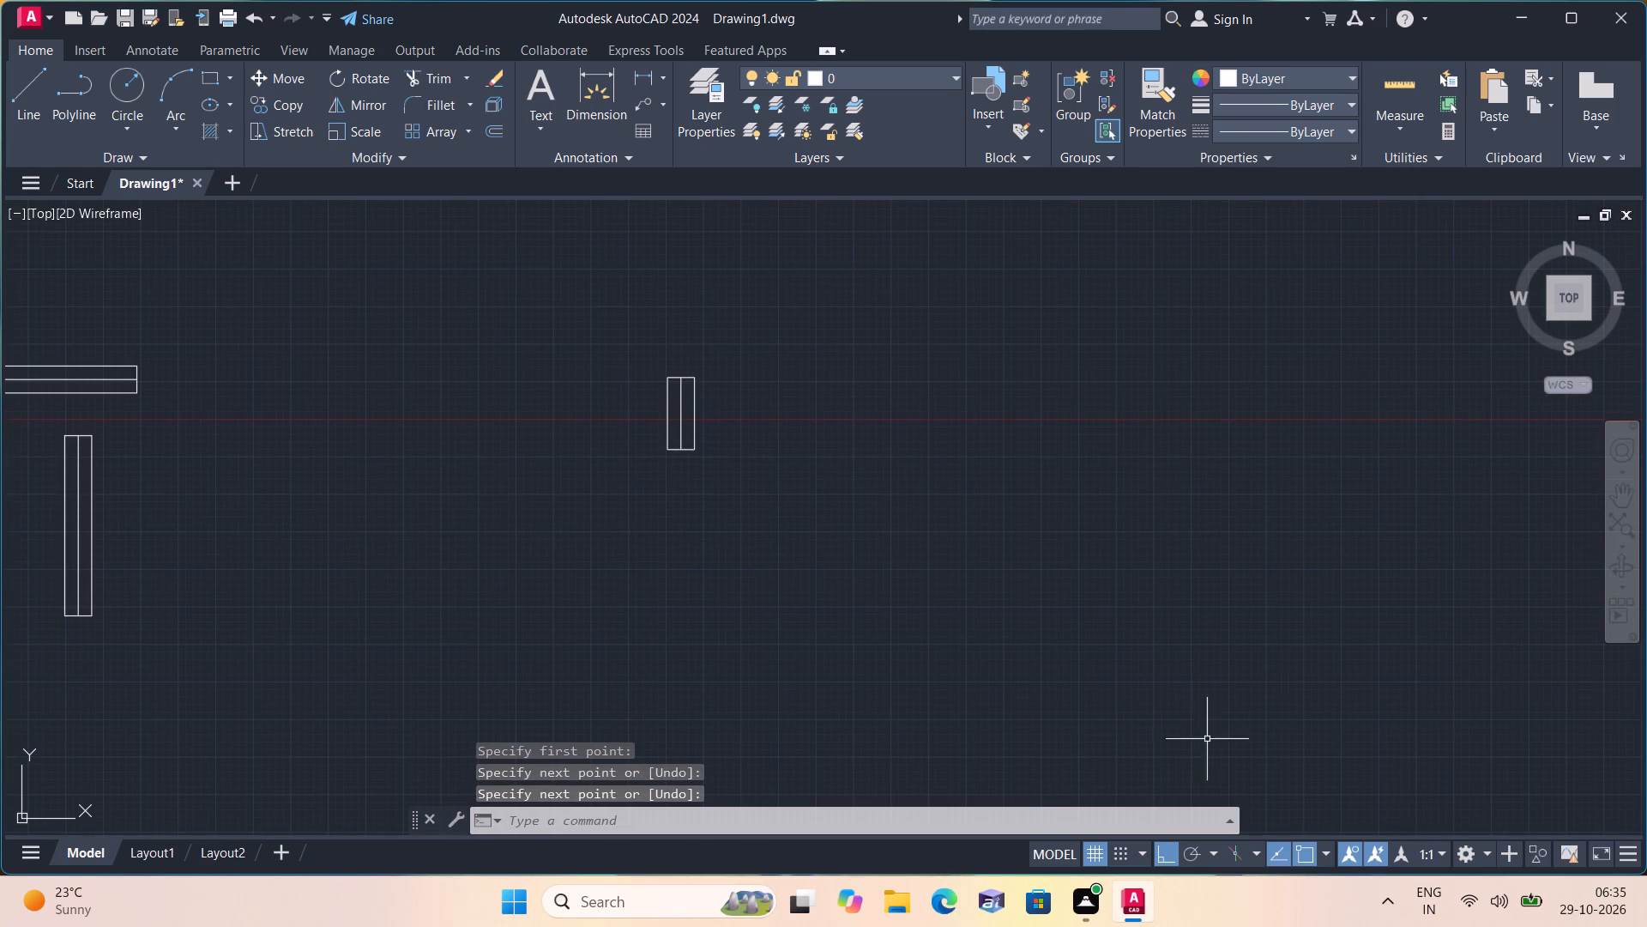
Turn Ortho off and copy the horizontal 5' window symbol into the top wall of the room right of the staircase, centred on the inner wall line.
{"action": "left_click", "coordinate": [1167, 852]}
{"action": "scroll", "coordinate": [4, 173], "scroll_direction": "down", "scroll_amount": 1}
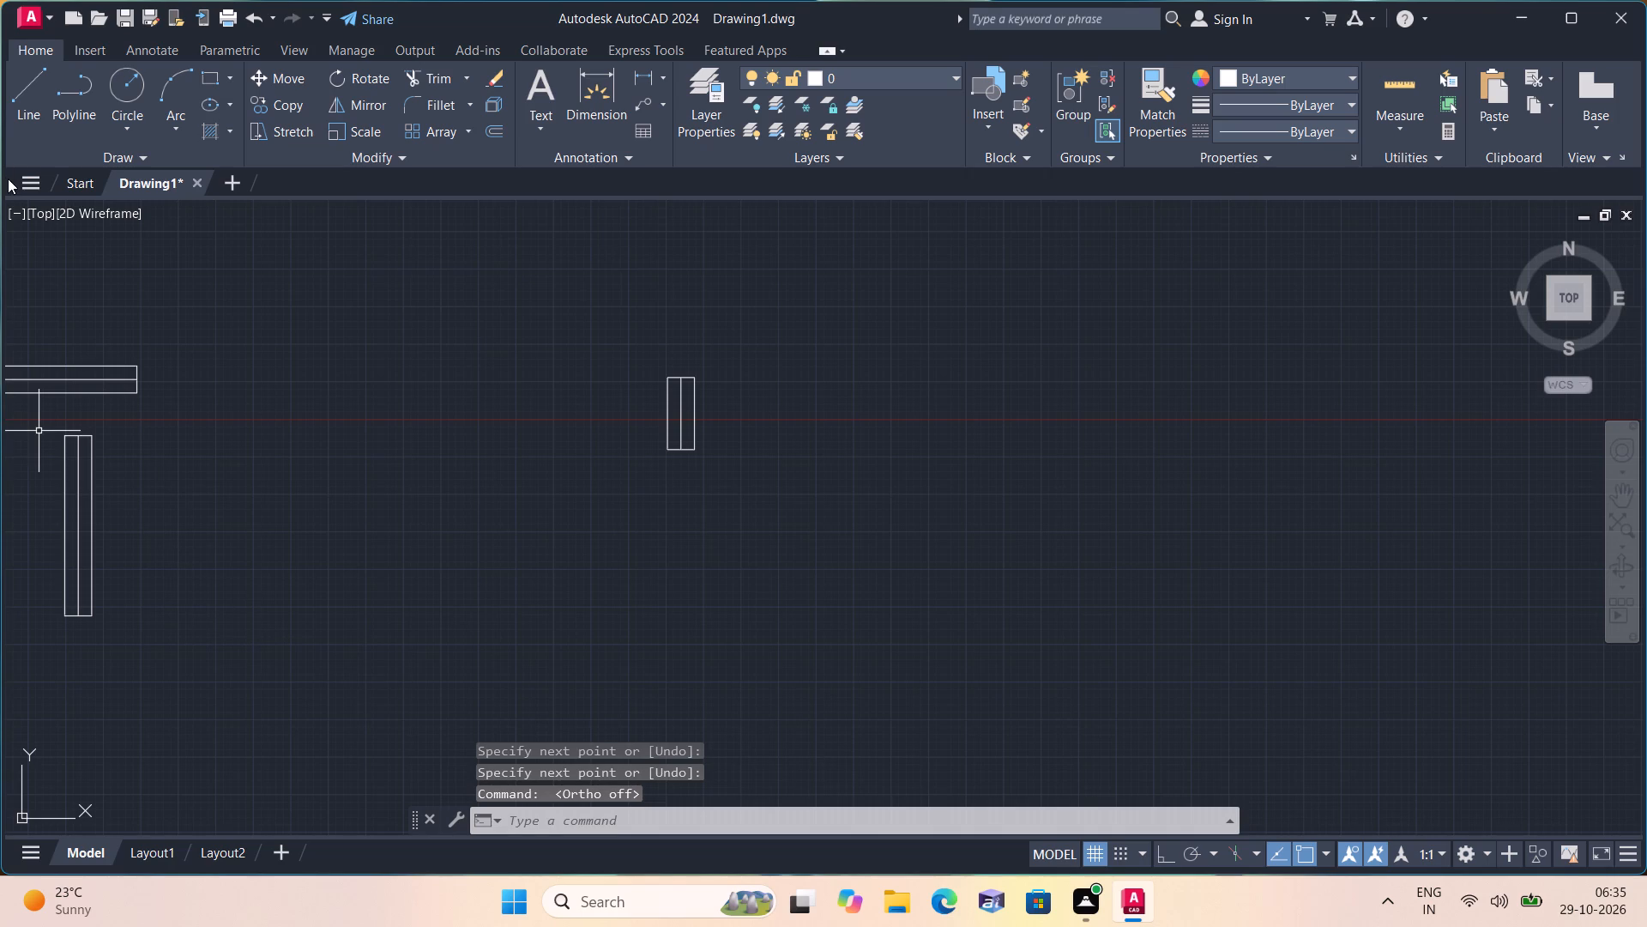
{"action": "scroll", "coordinate": [14, 185], "scroll_direction": "down", "scroll_amount": 1}
{"action": "middle_click_drag", "start_coordinate": [98, 123], "coordinate": [425, 212]}
{"action": "scroll", "coordinate": [508, 360], "scroll_direction": "down", "scroll_amount": 3}
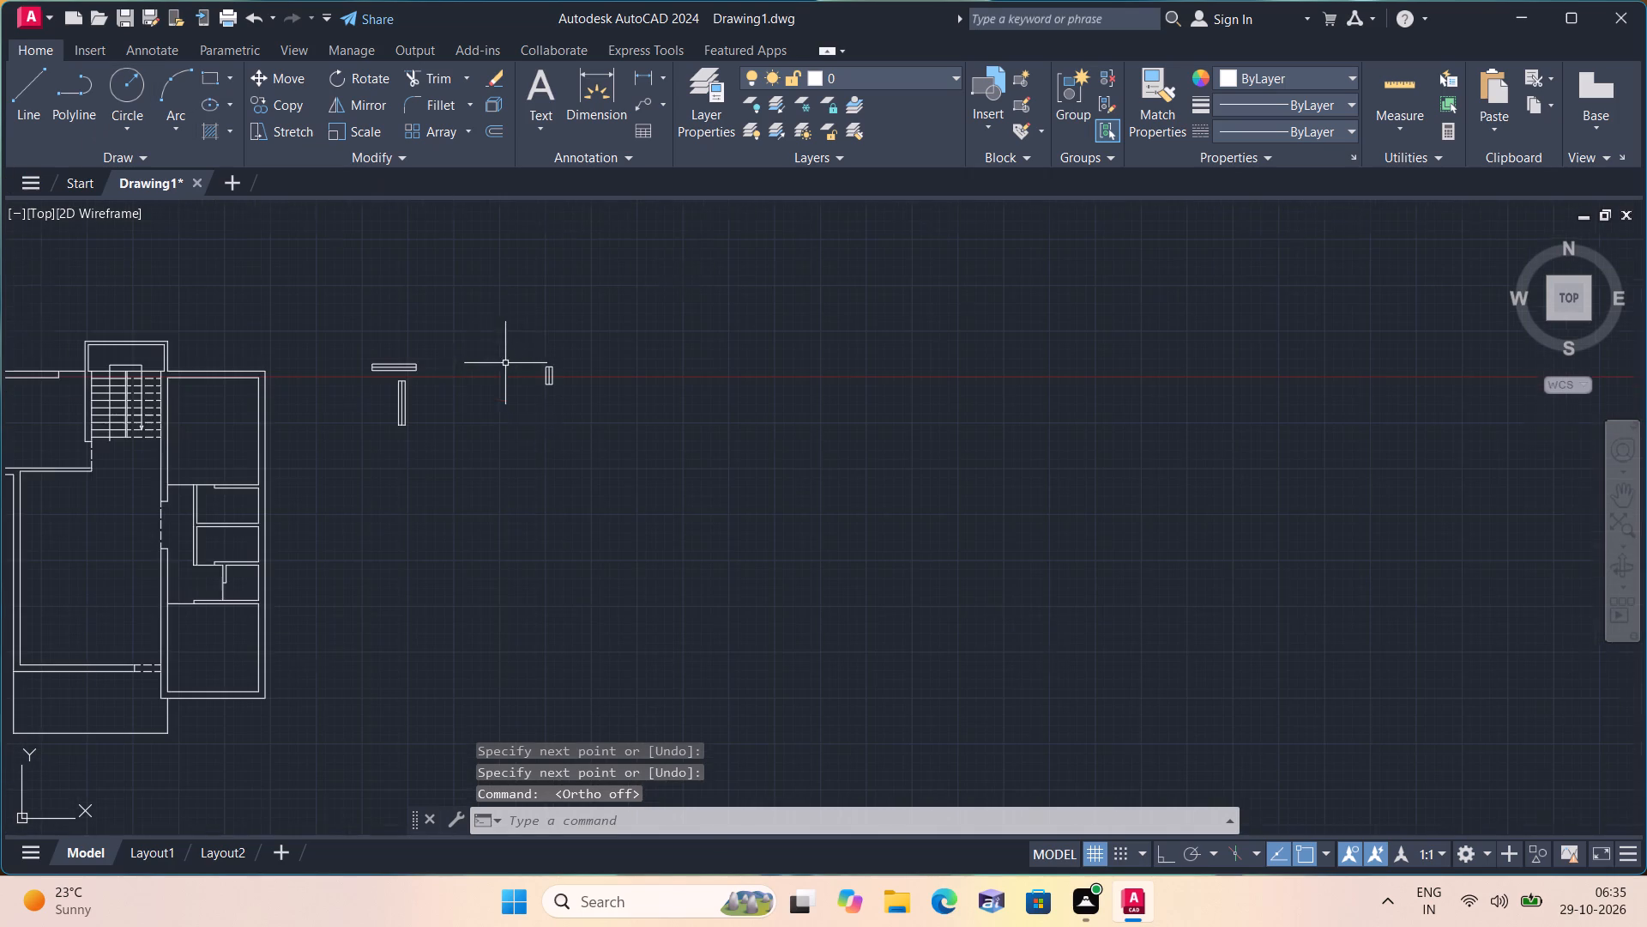
{"action": "middle_click_drag", "start_coordinate": [446, 364], "coordinate": [705, 371]}
{"action": "scroll", "coordinate": [627, 379], "scroll_direction": "up", "scroll_amount": 1}
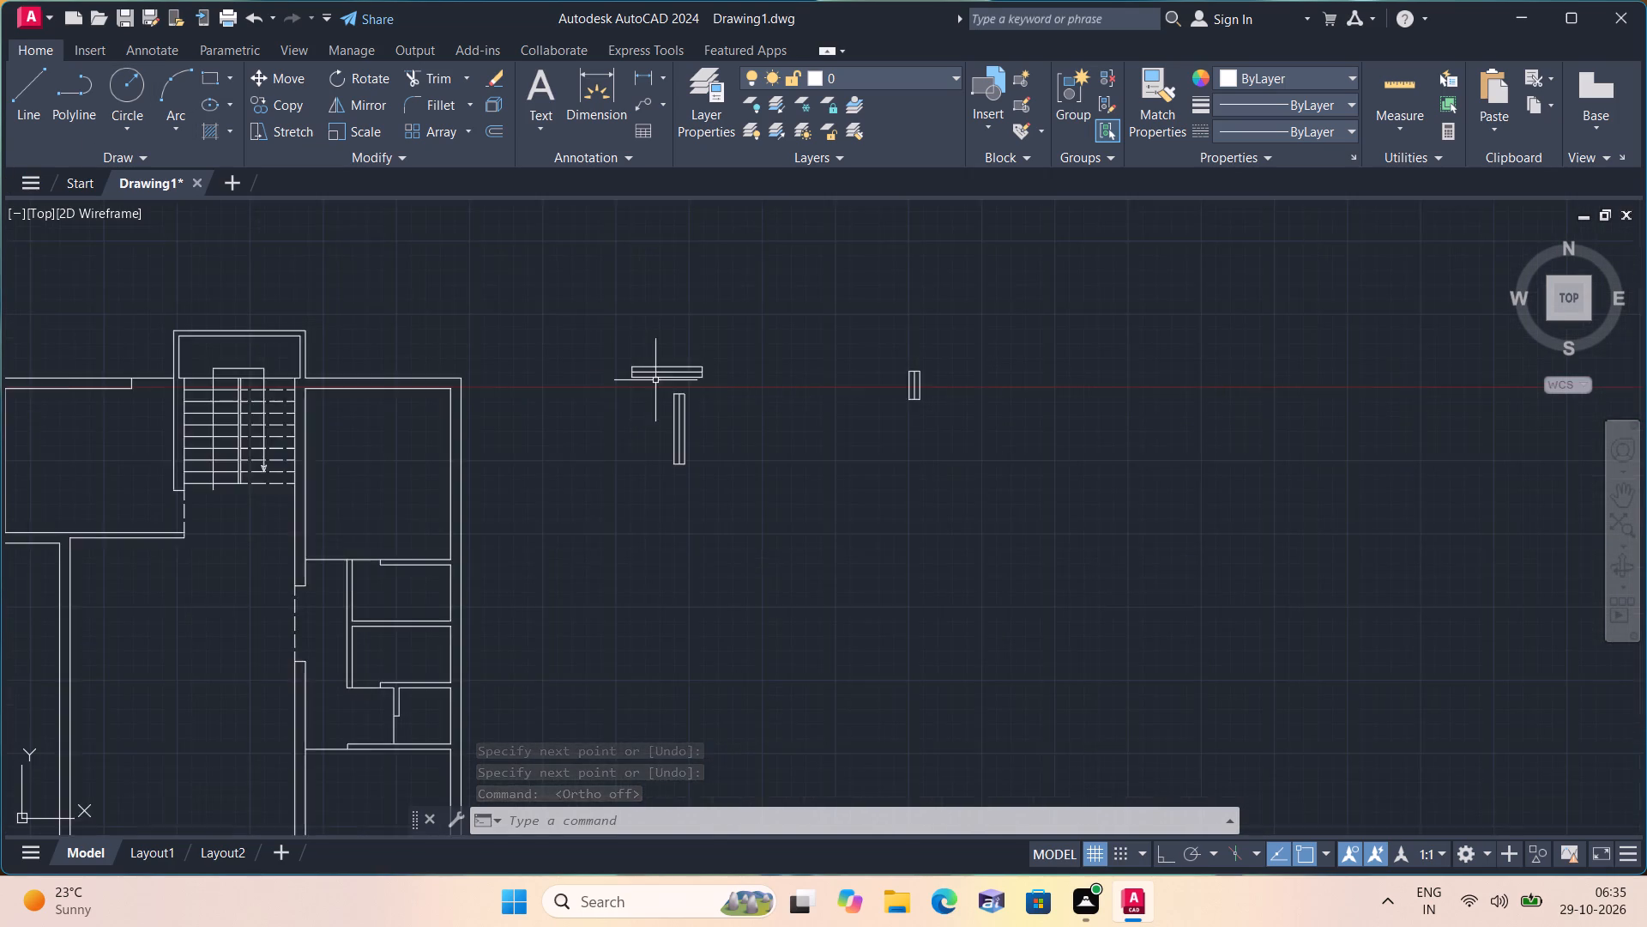
{"action": "scroll", "coordinate": [656, 380], "scroll_direction": "up", "scroll_amount": 1}
{"action": "left_click", "coordinate": [769, 388]}
{"action": "left_click", "coordinate": [573, 310]}
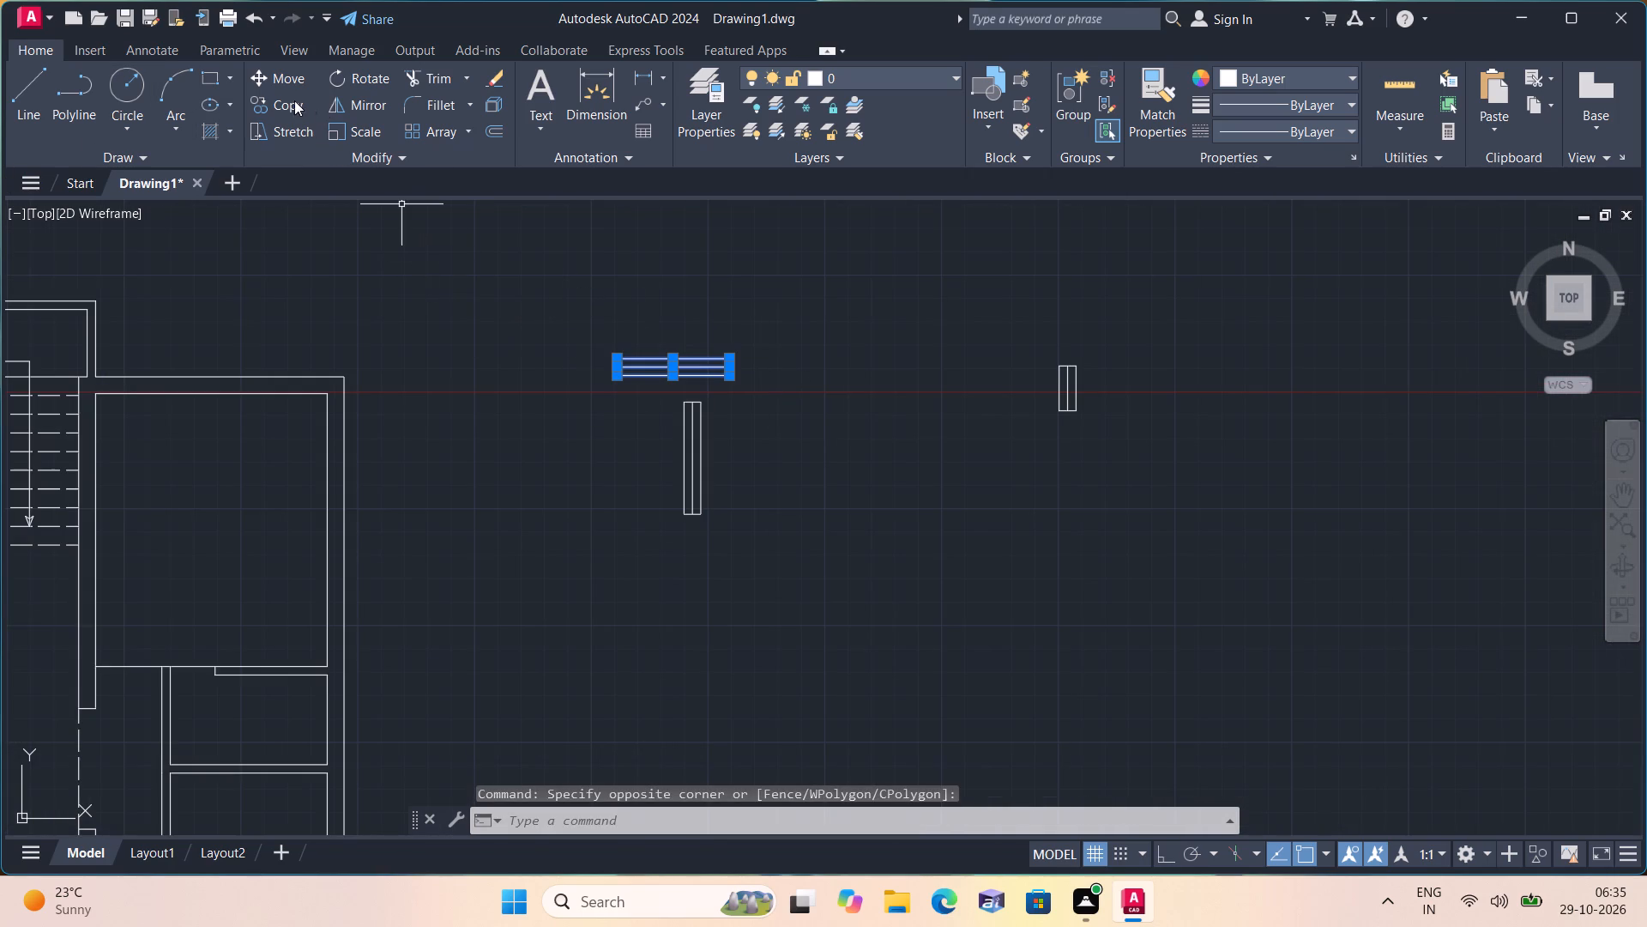
{"action": "left_click", "coordinate": [281, 100]}
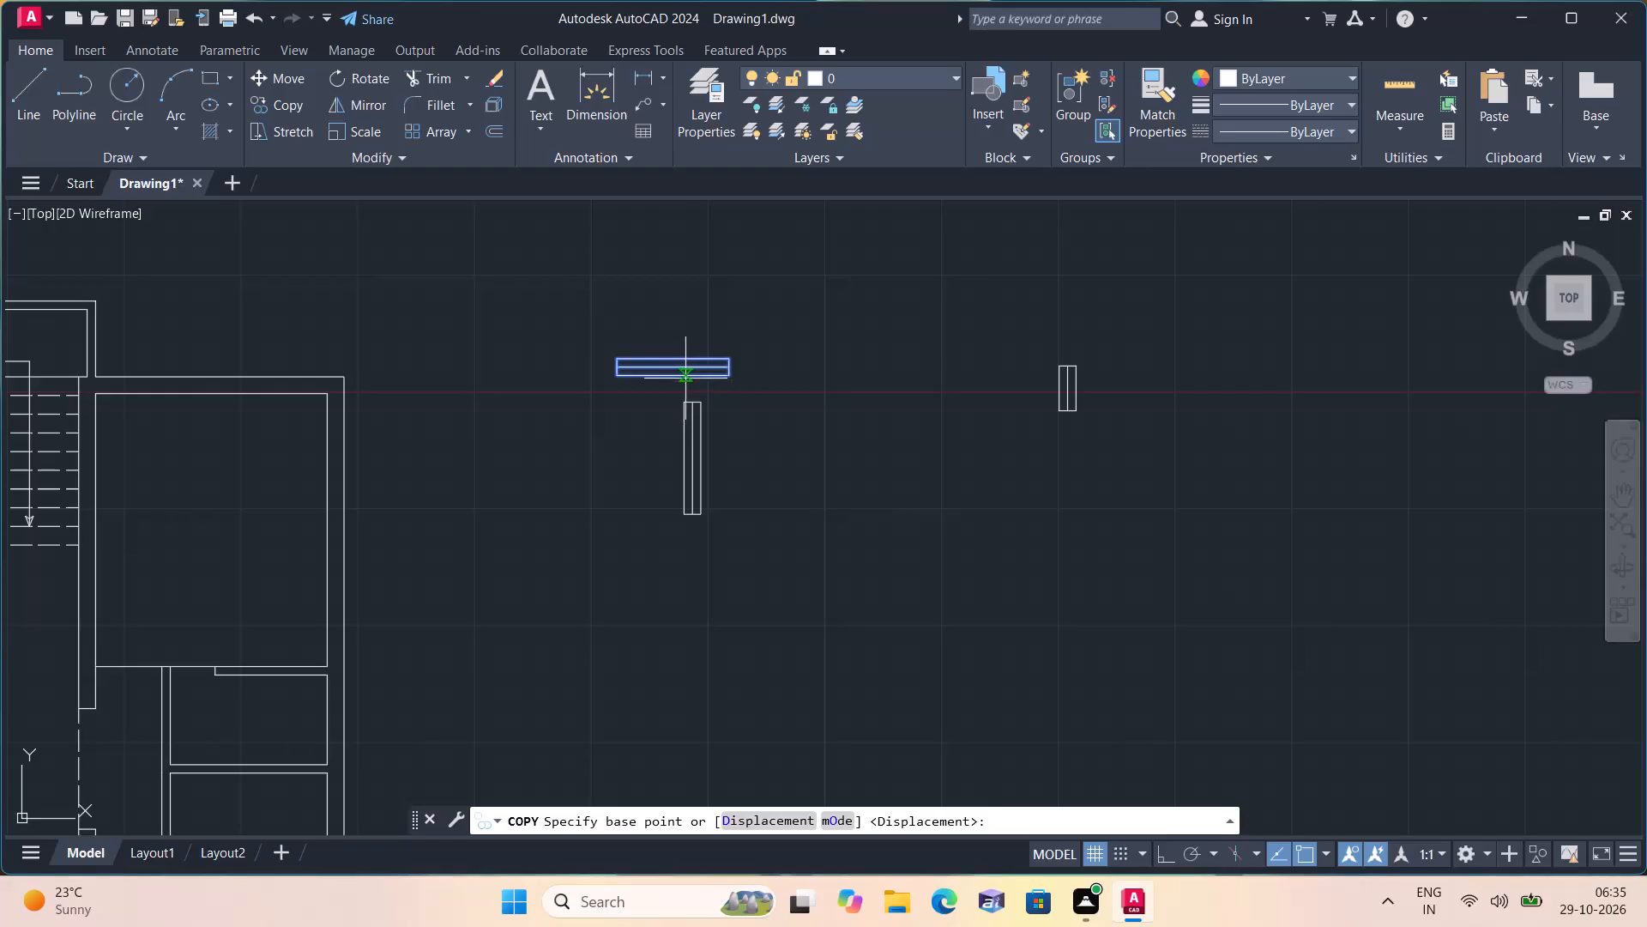
{"action": "left_click", "coordinate": [677, 378]}
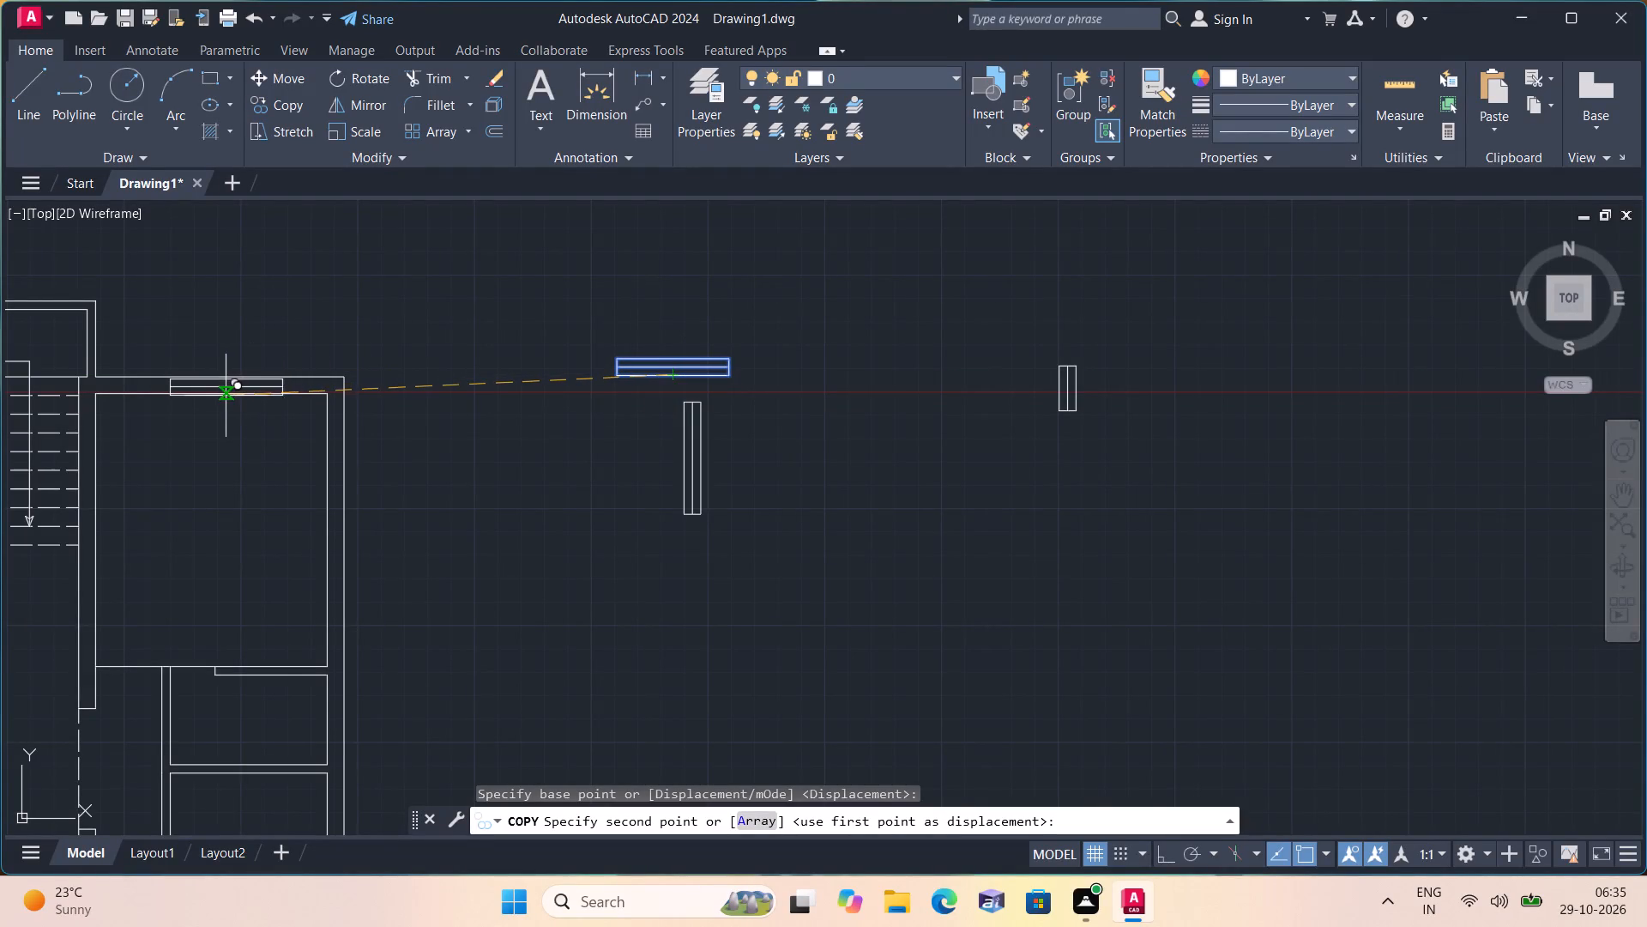
{"action": "left_click", "coordinate": [208, 397]}
Place another copy of the horizontal 5' window in the top wall of the room left of the staircase, at the inner line's midpoint.
{"action": "middle_click_drag", "start_coordinate": [249, 389], "coordinate": [273, 364]}
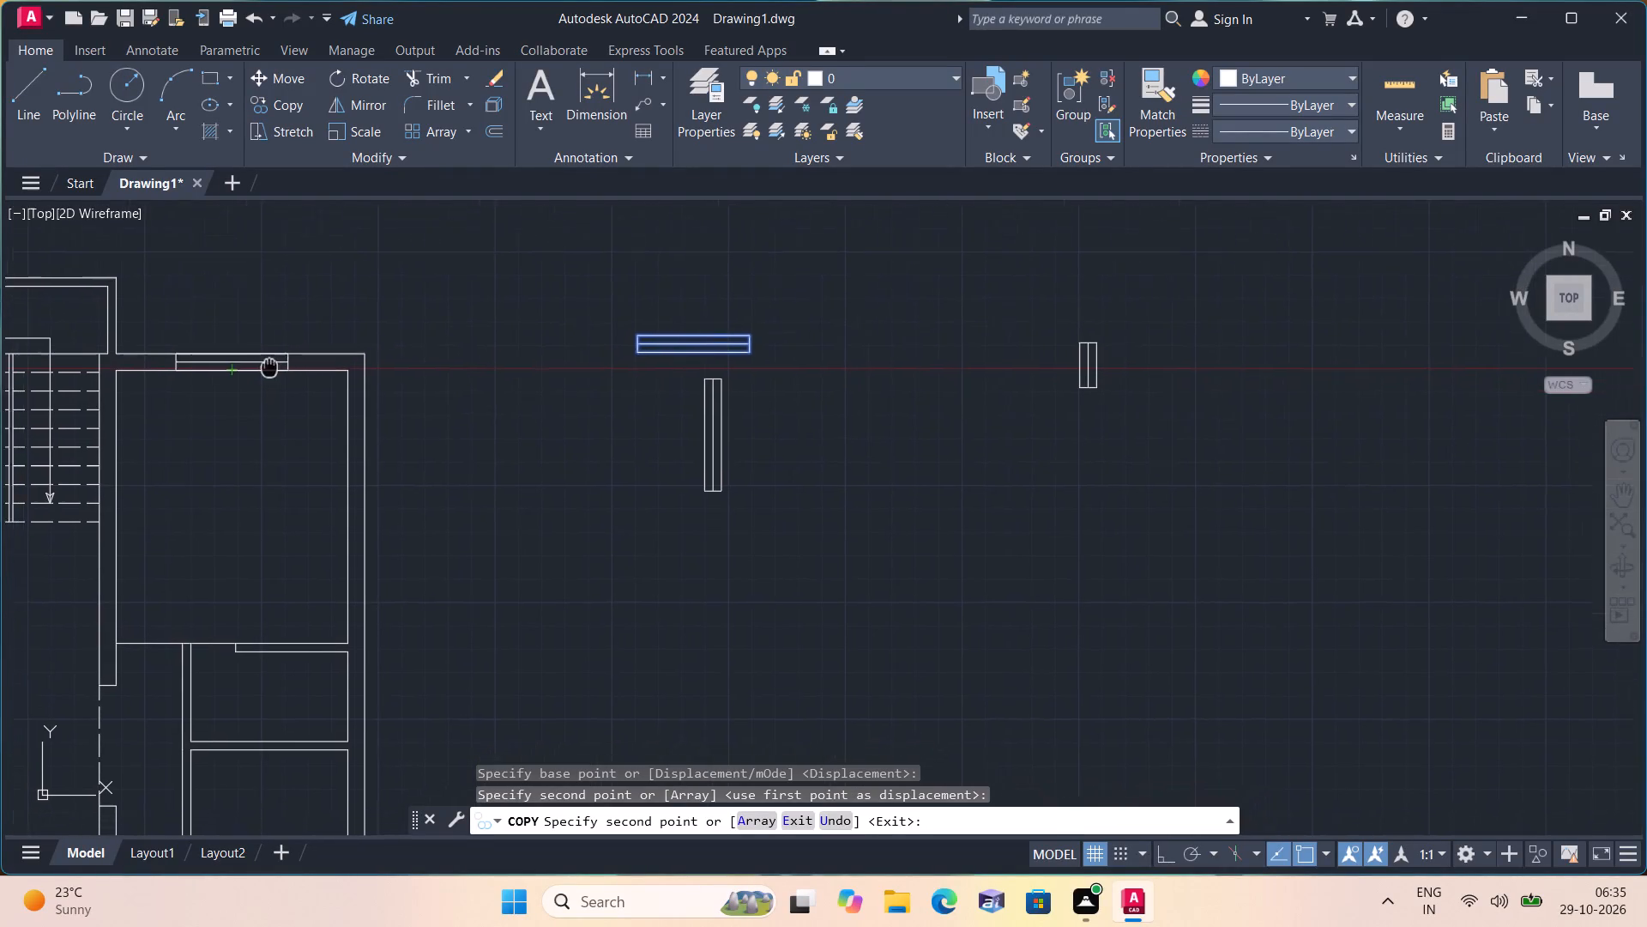
{"action": "middle_click_drag", "start_coordinate": [273, 364], "coordinate": [607, 204]}
{"action": "scroll", "coordinate": [607, 204], "scroll_direction": "down", "scroll_amount": 1}
{"action": "middle_click_drag", "start_coordinate": [357, 264], "coordinate": [552, 484]}
{"action": "scroll", "coordinate": [440, 415], "scroll_direction": "up", "scroll_amount": 1}
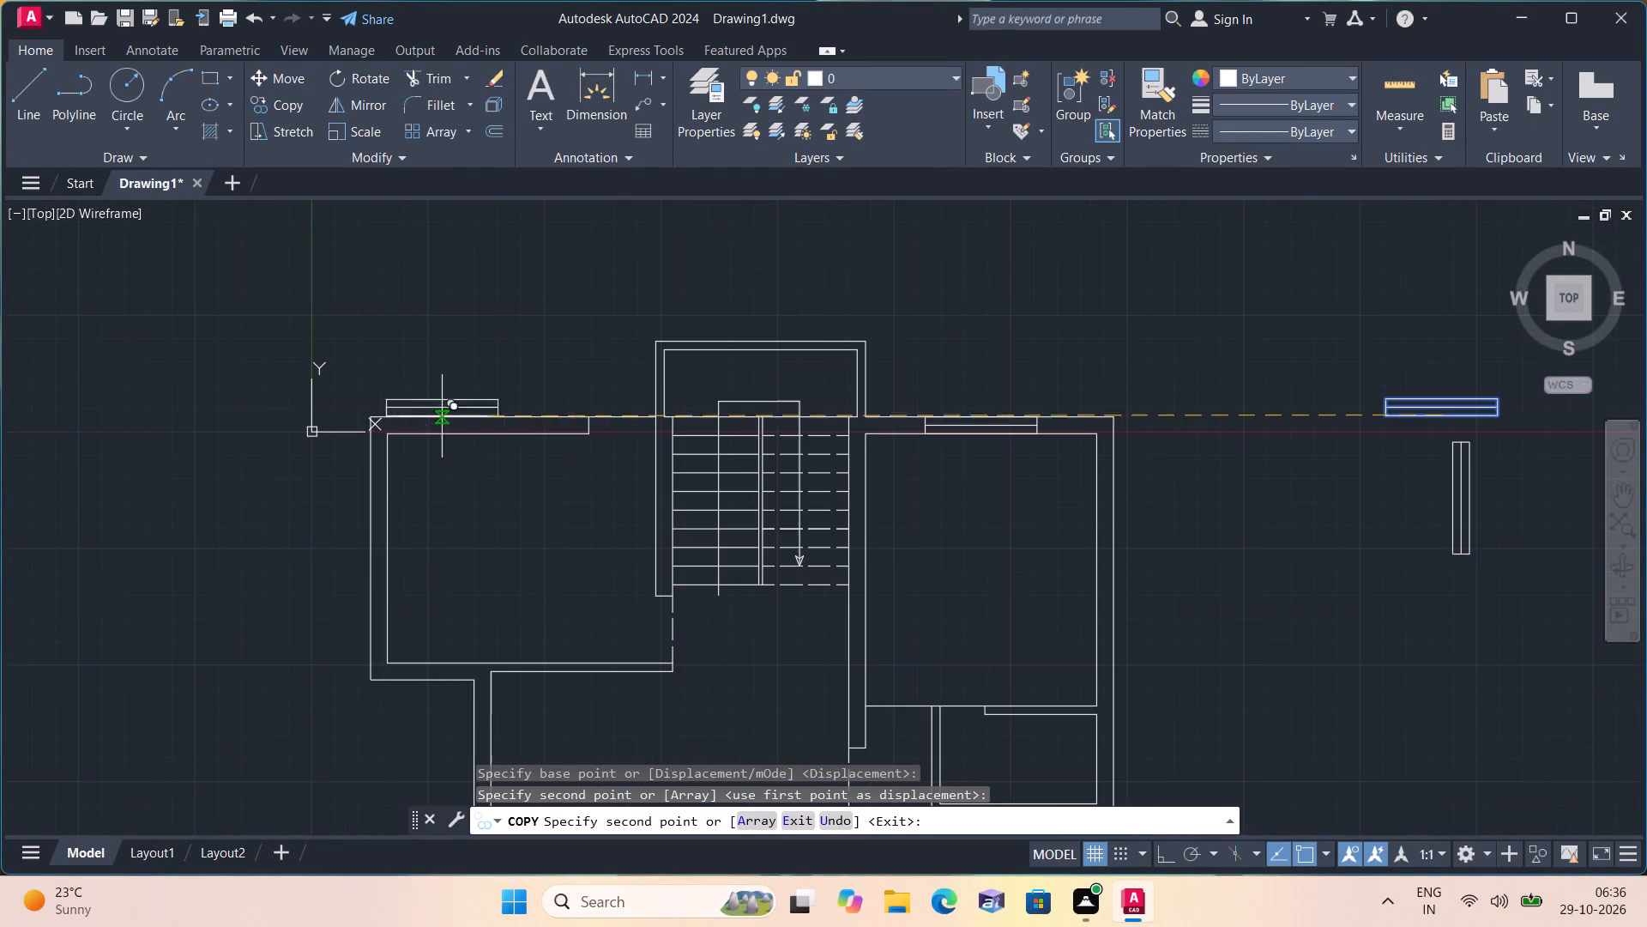
{"action": "left_click", "coordinate": [489, 438]}
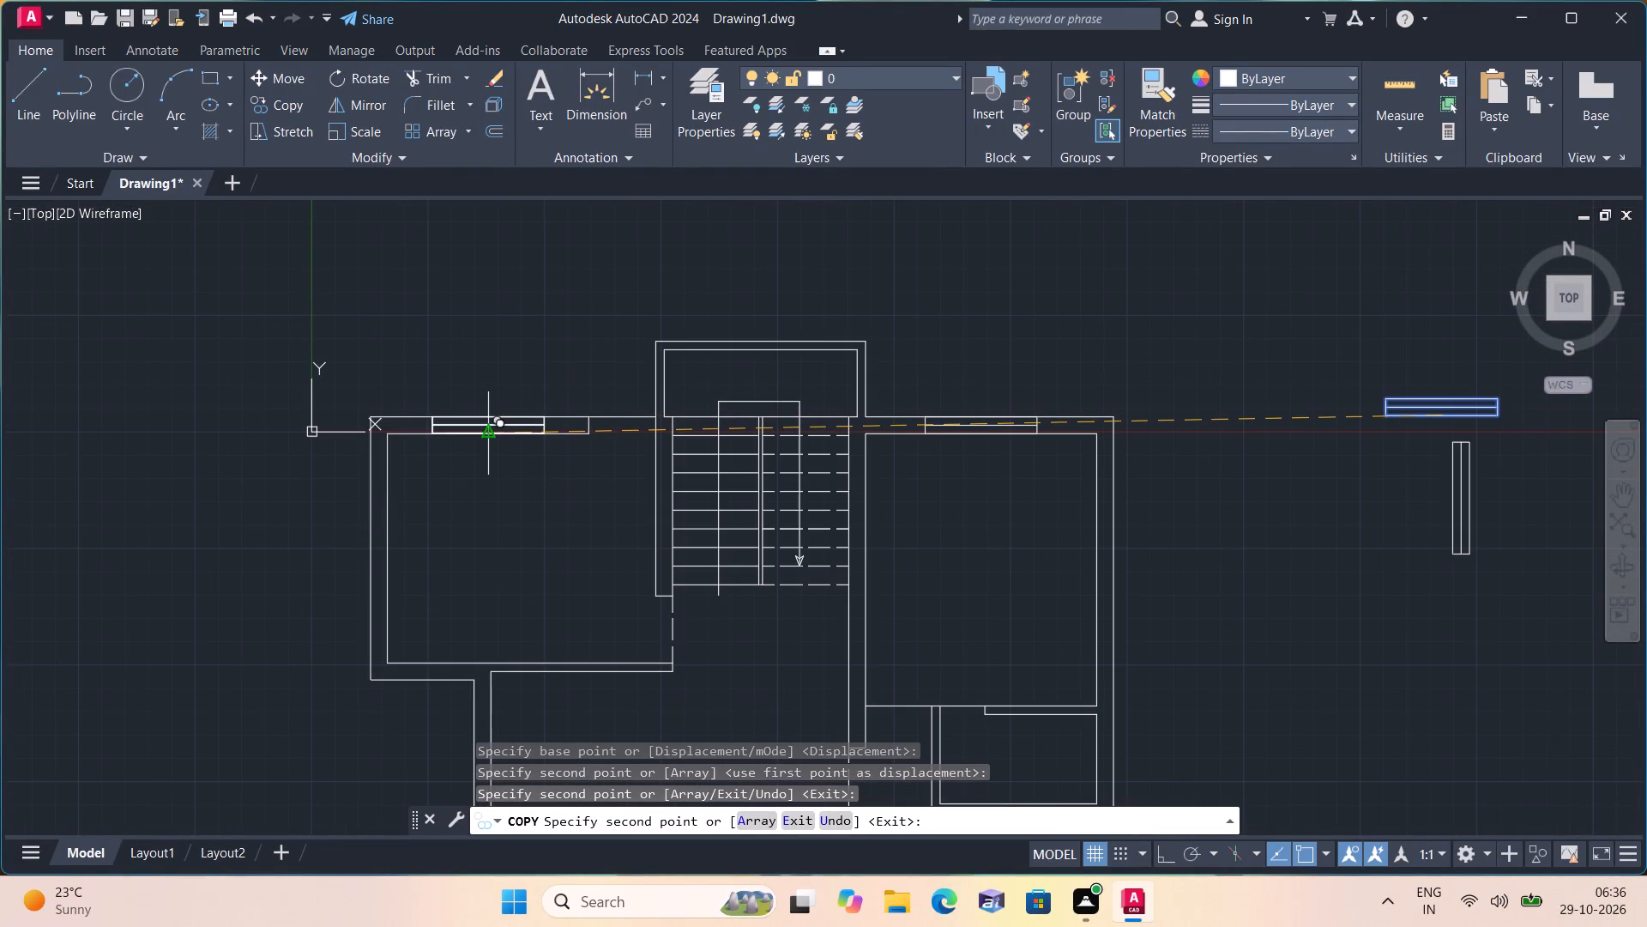
{"action": "scroll", "coordinate": [478, 400], "scroll_direction": "down", "scroll_amount": 2}
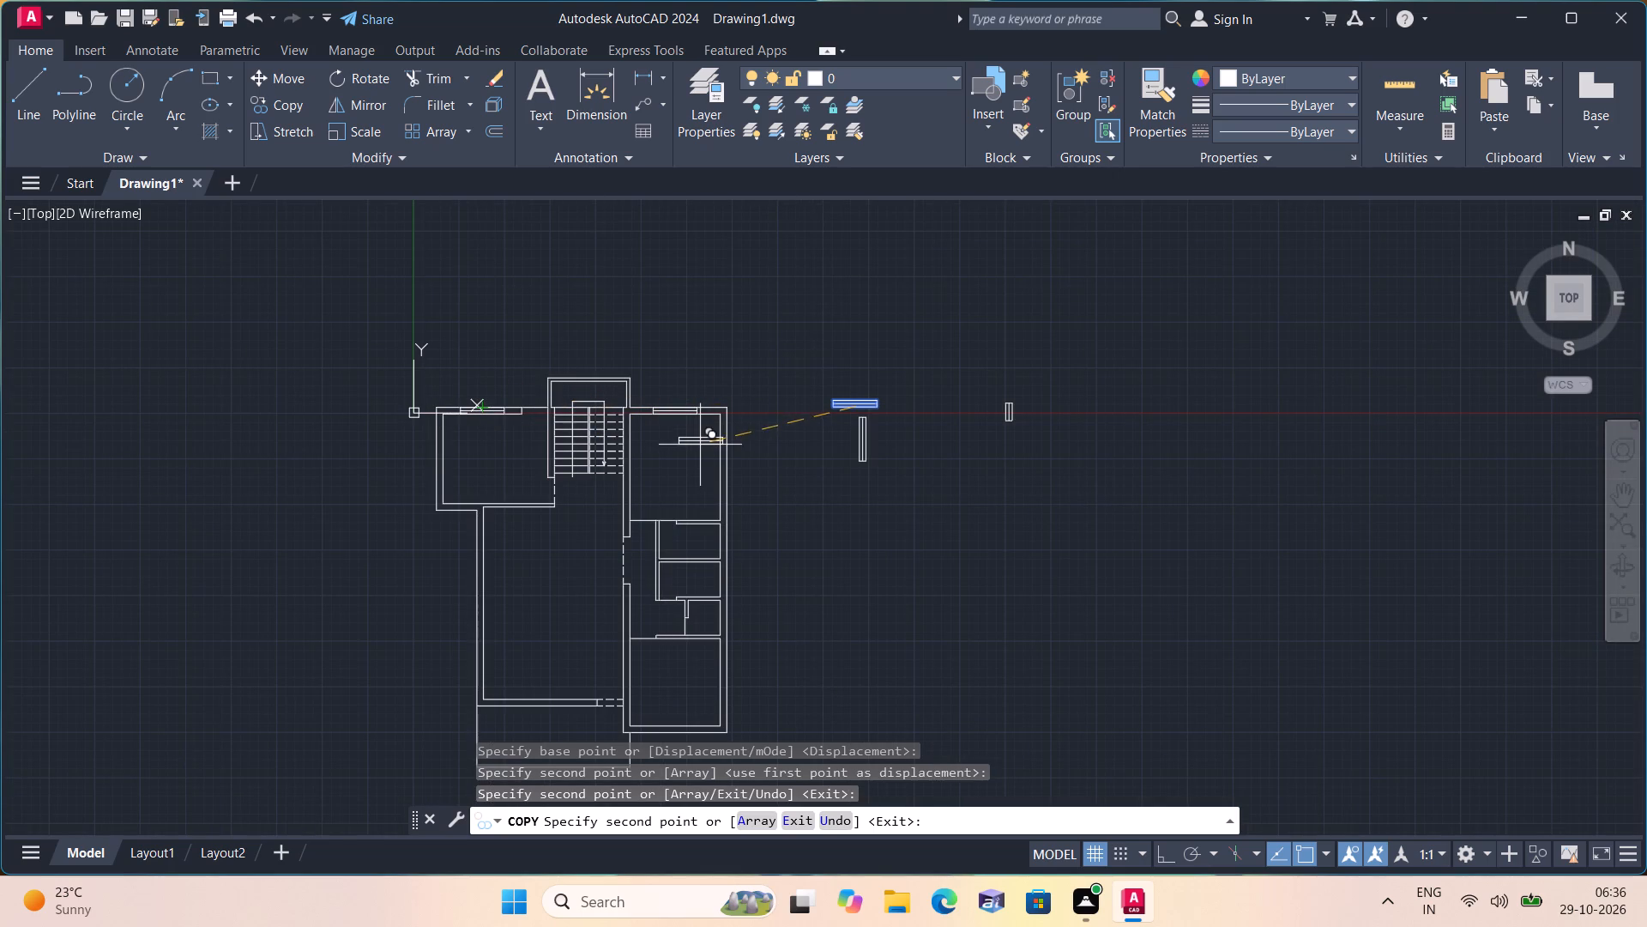
{"action": "key", "text": "Escape"}
Copy the 2' window symbol into the right exterior wall at each of the three small rooms, centred on their inner wall lines.
{"action": "scroll", "coordinate": [1047, 439], "scroll_direction": "up", "scroll_amount": 2}
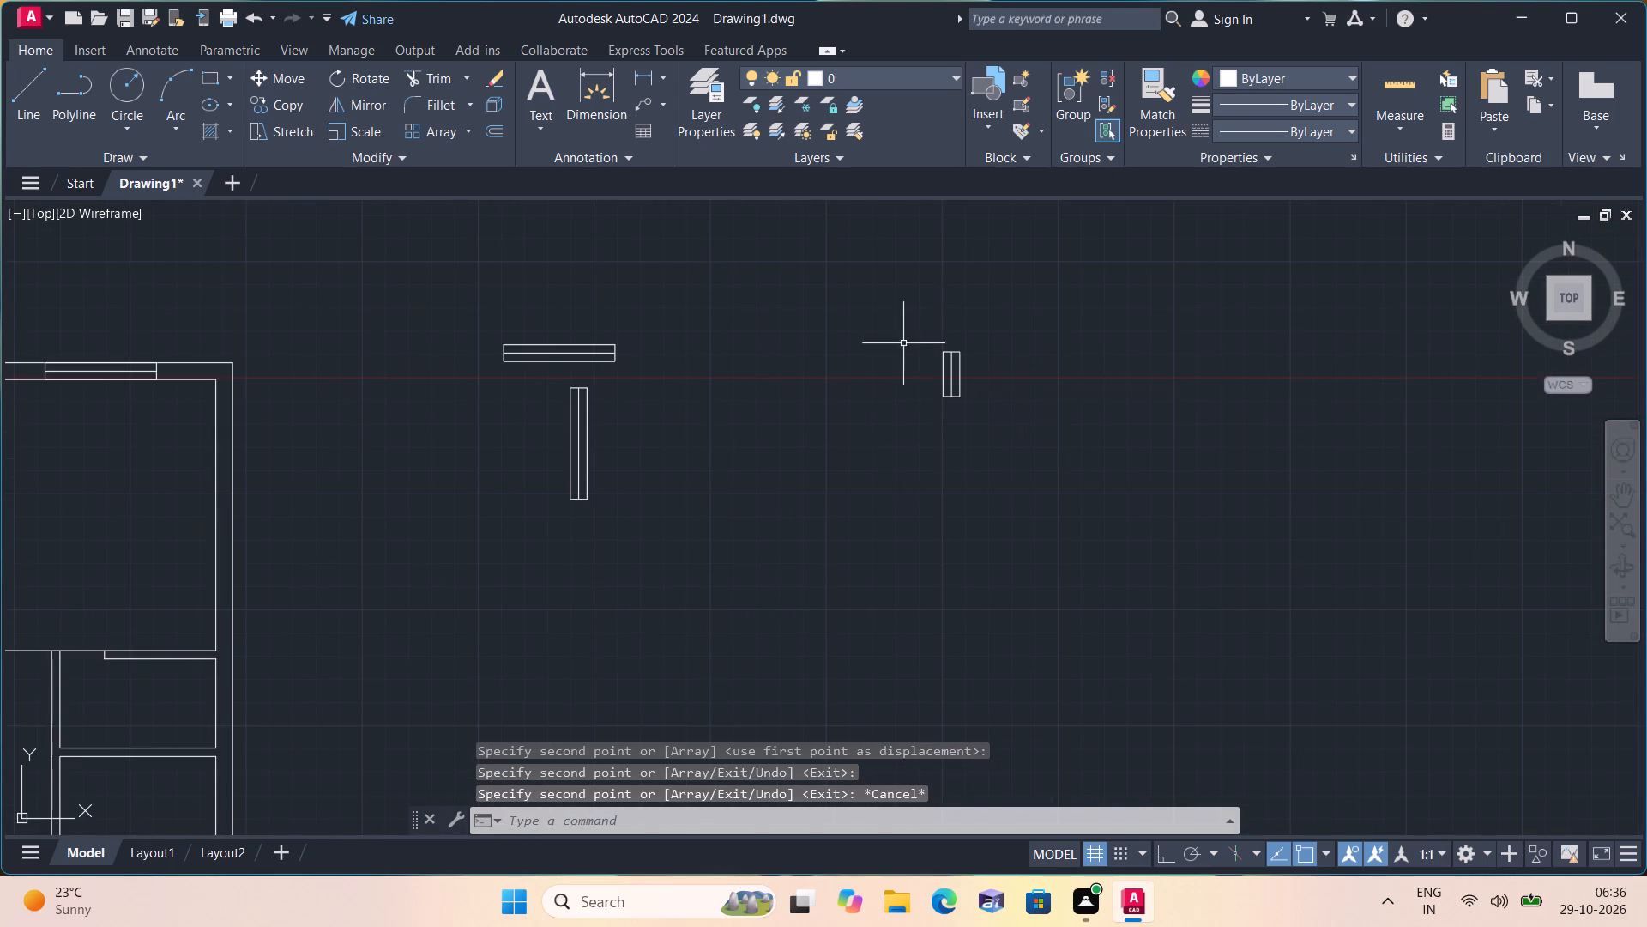
{"action": "left_click_drag", "start_coordinate": [898, 335], "coordinate": [923, 354]}
{"action": "left_click", "coordinate": [1125, 471]}
{"action": "left_click_drag", "start_coordinate": [277, 104], "coordinate": [279, 112]}
{"action": "left_click", "coordinate": [946, 374]}
{"action": "middle_click_drag", "start_coordinate": [445, 636], "coordinate": [456, 626]}
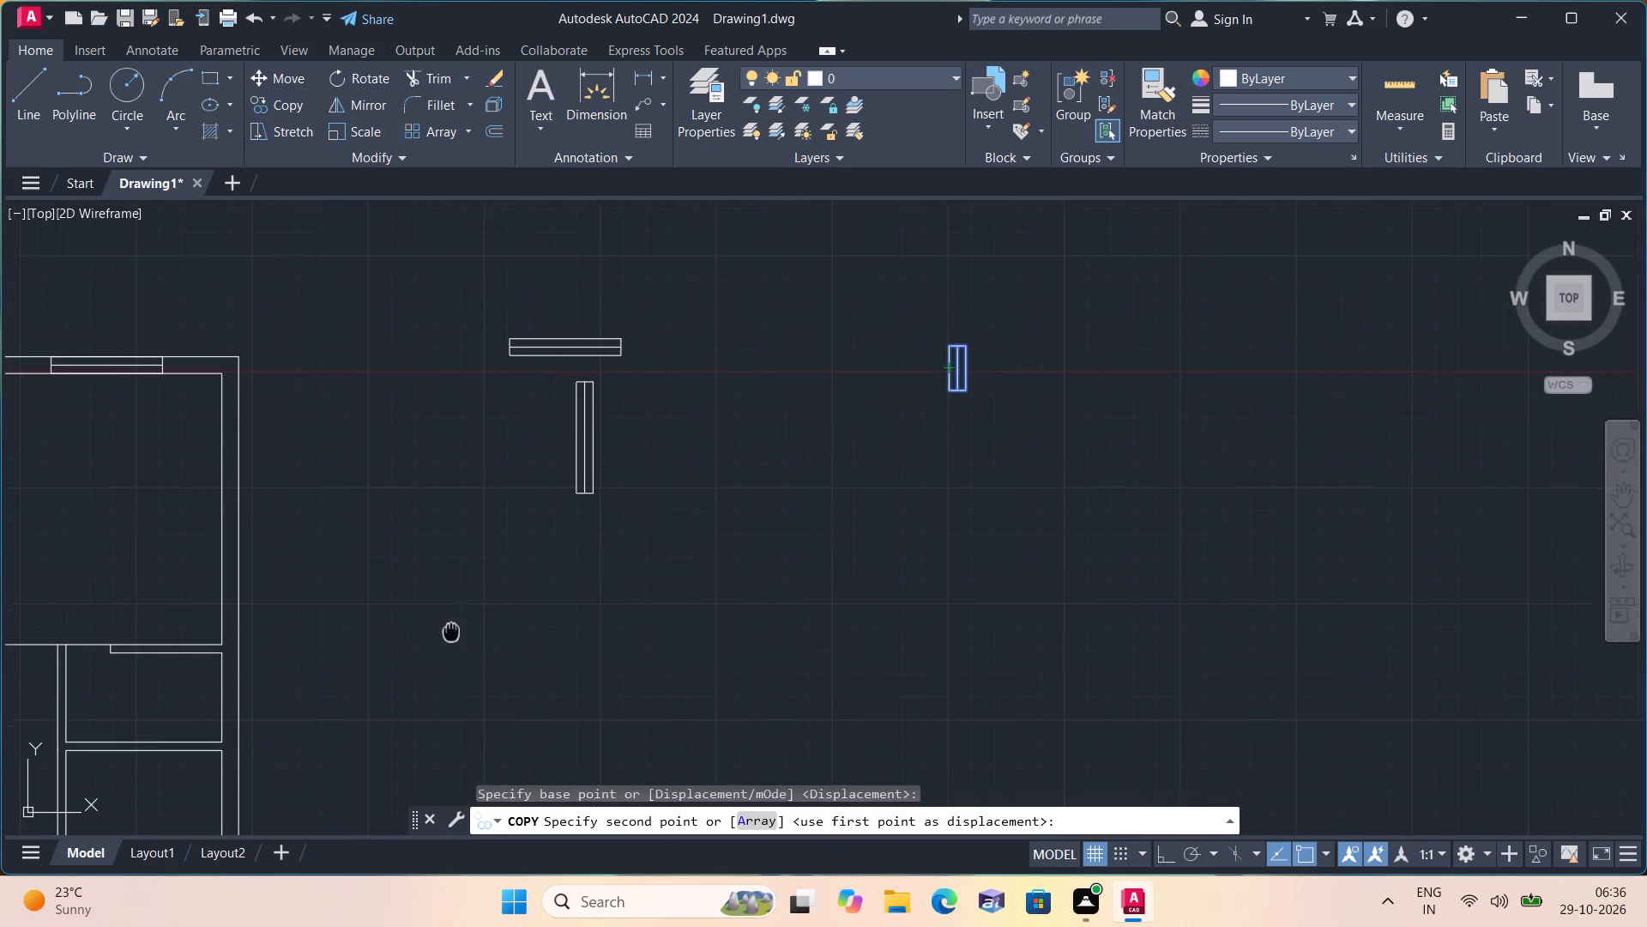
{"action": "middle_click_drag", "start_coordinate": [456, 626], "coordinate": [574, 497]}
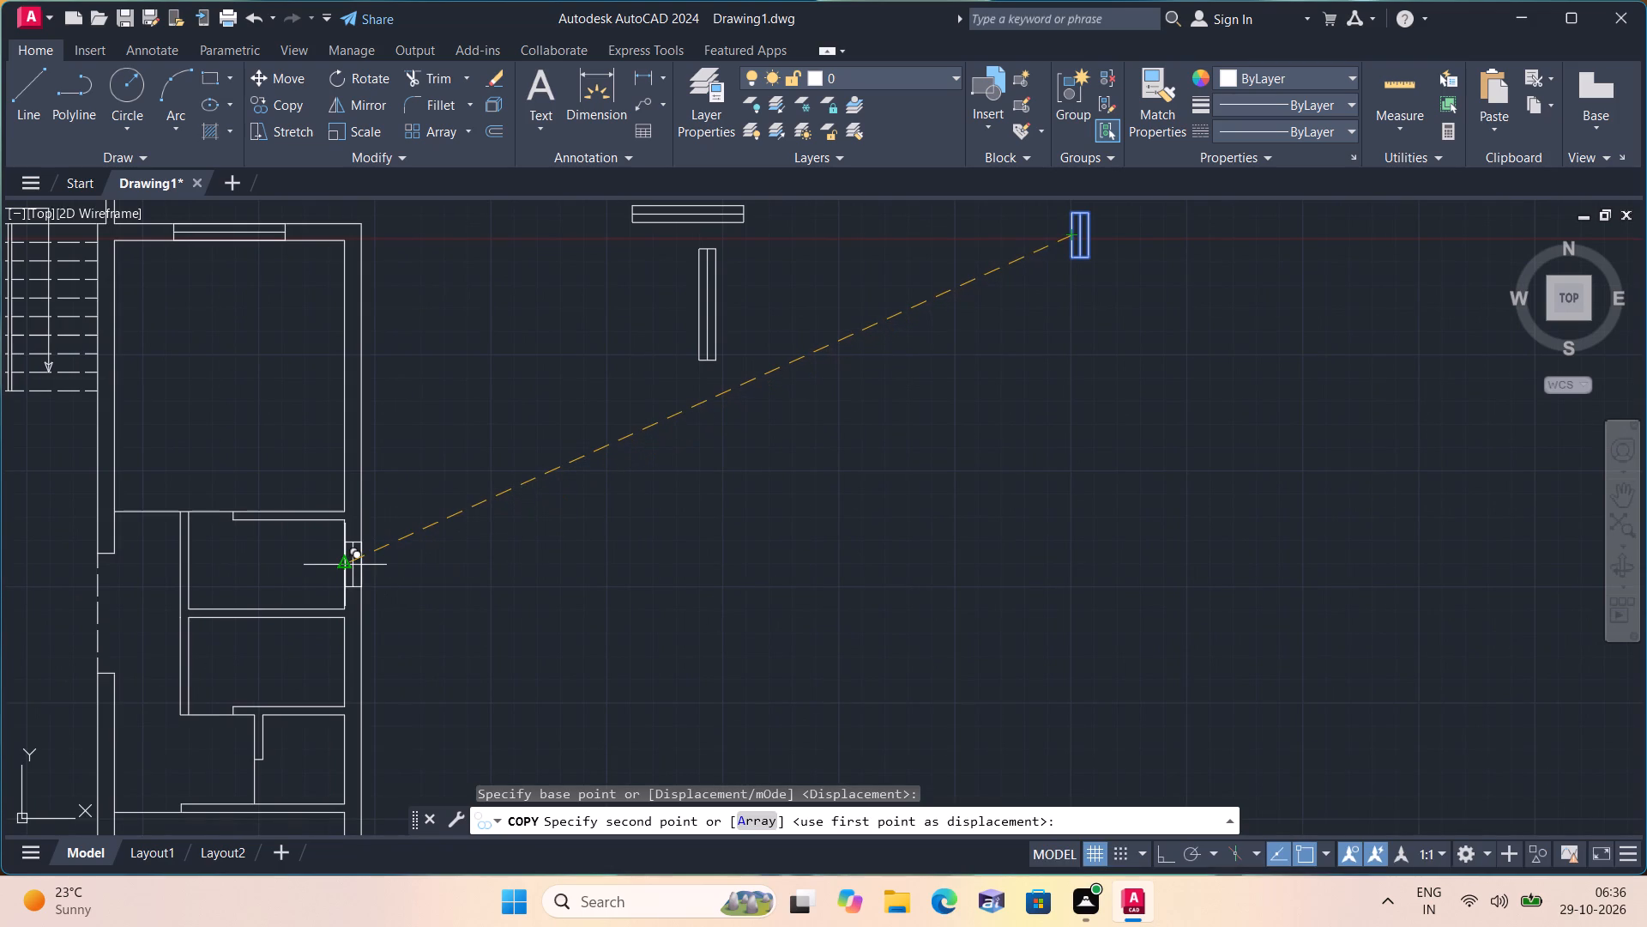
{"action": "left_click", "coordinate": [342, 564]}
{"action": "middle_click_drag", "start_coordinate": [470, 586], "coordinate": [547, 399]}
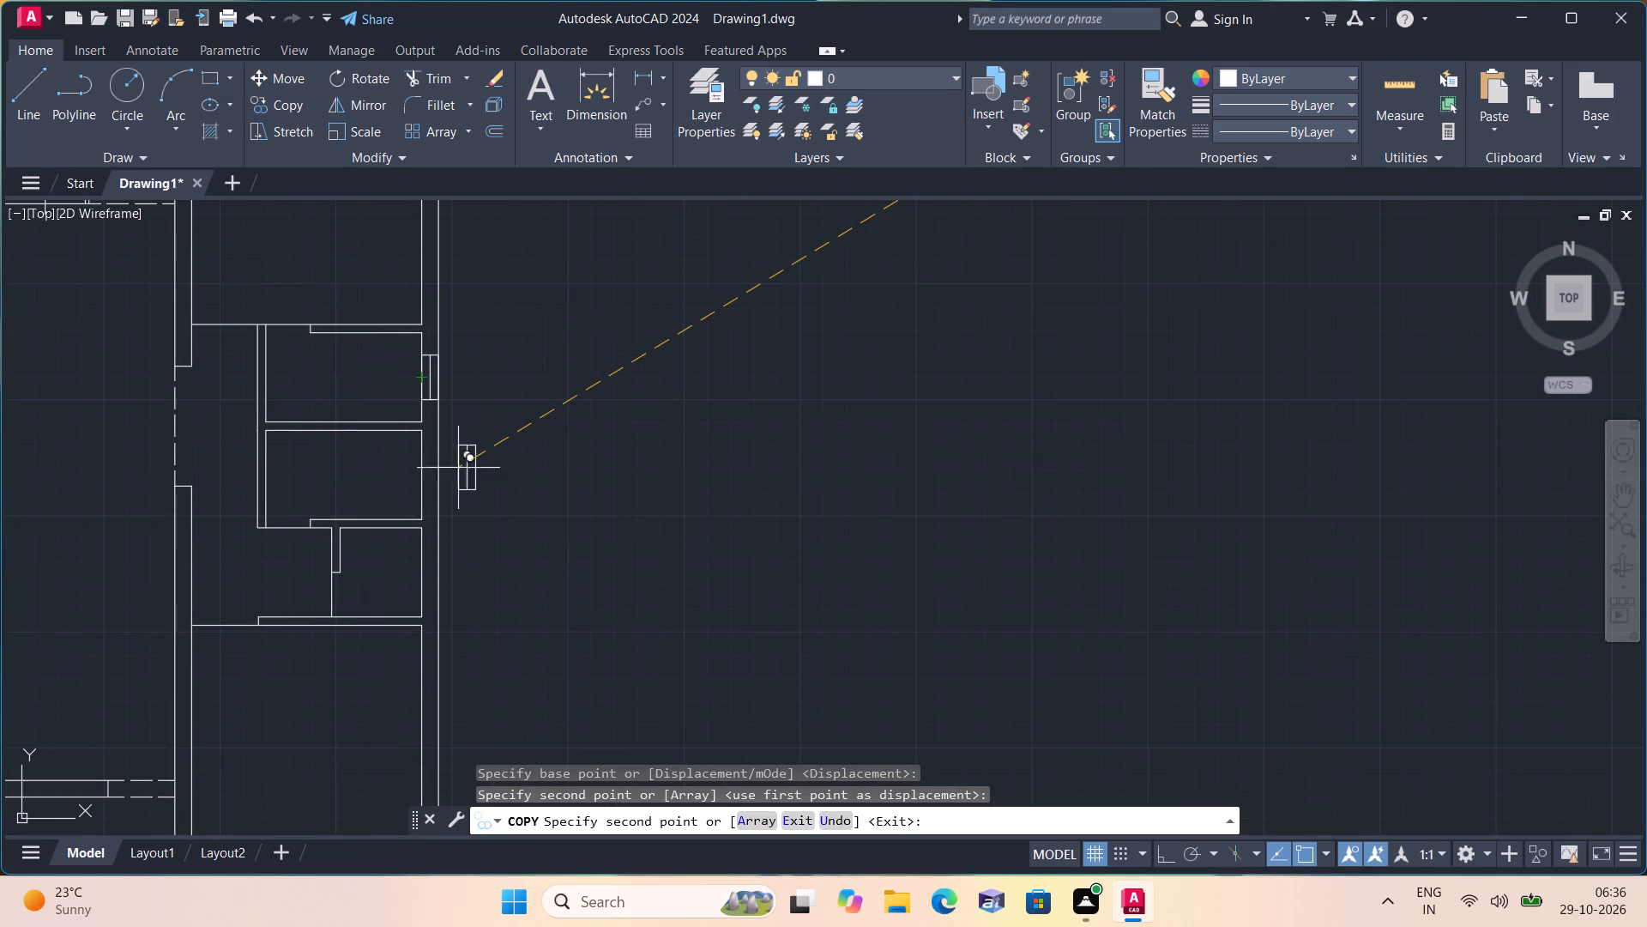
{"action": "left_click", "coordinate": [423, 470]}
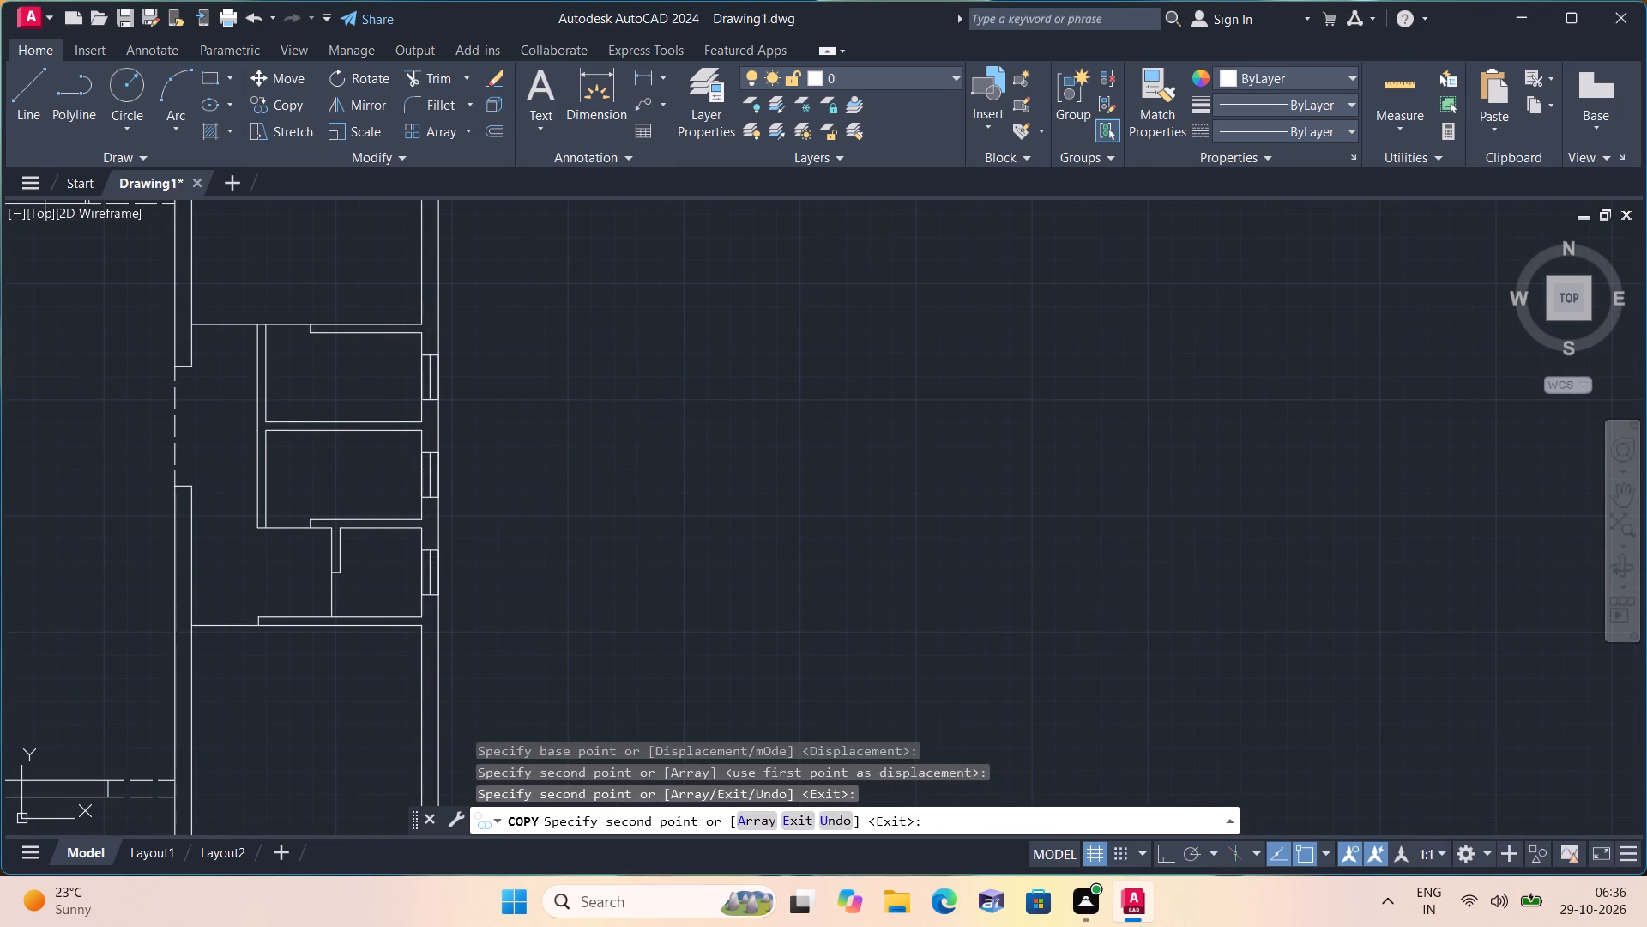
{"action": "left_click", "coordinate": [419, 579]}
{"action": "key", "text": "Escape"}
Copy the vertical 5' window symbol into the right exterior wall of the bottom-right room, at the inner wall line's midpoint.
{"action": "scroll", "coordinate": [729, 415], "scroll_direction": "down", "scroll_amount": 2}
{"action": "middle_click_drag", "start_coordinate": [726, 415], "coordinate": [721, 418]}
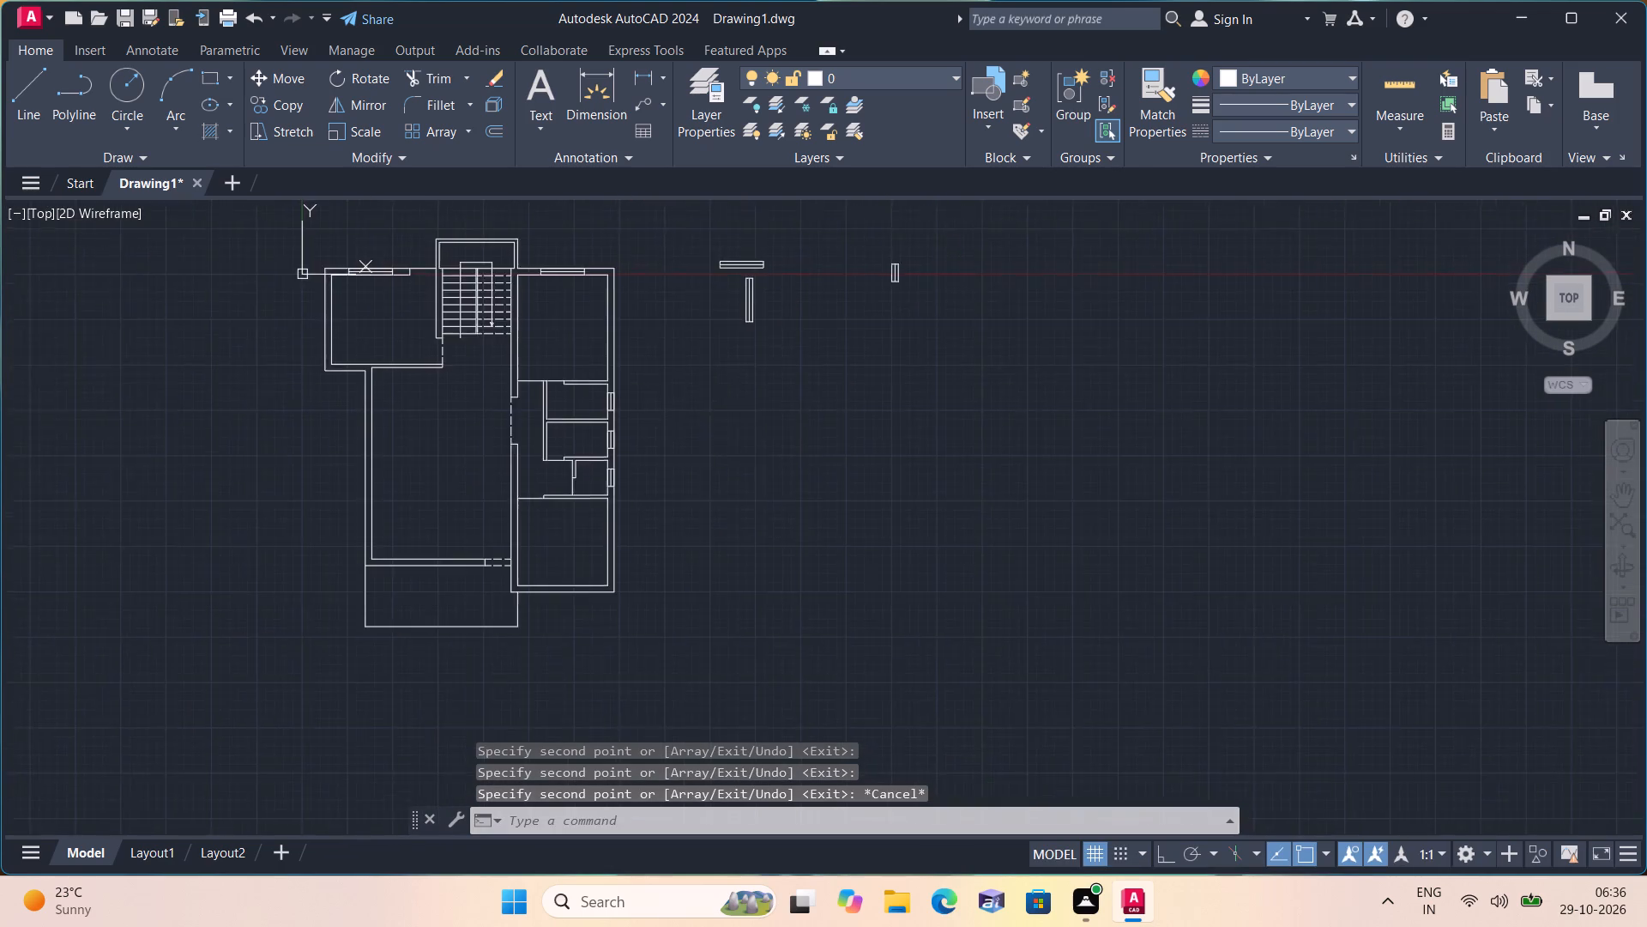
{"action": "middle_click_drag", "start_coordinate": [721, 418], "coordinate": [710, 553]}
{"action": "scroll", "coordinate": [781, 410], "scroll_direction": "up", "scroll_amount": 2}
{"action": "left_click_drag", "start_coordinate": [624, 411], "coordinate": [628, 422]}
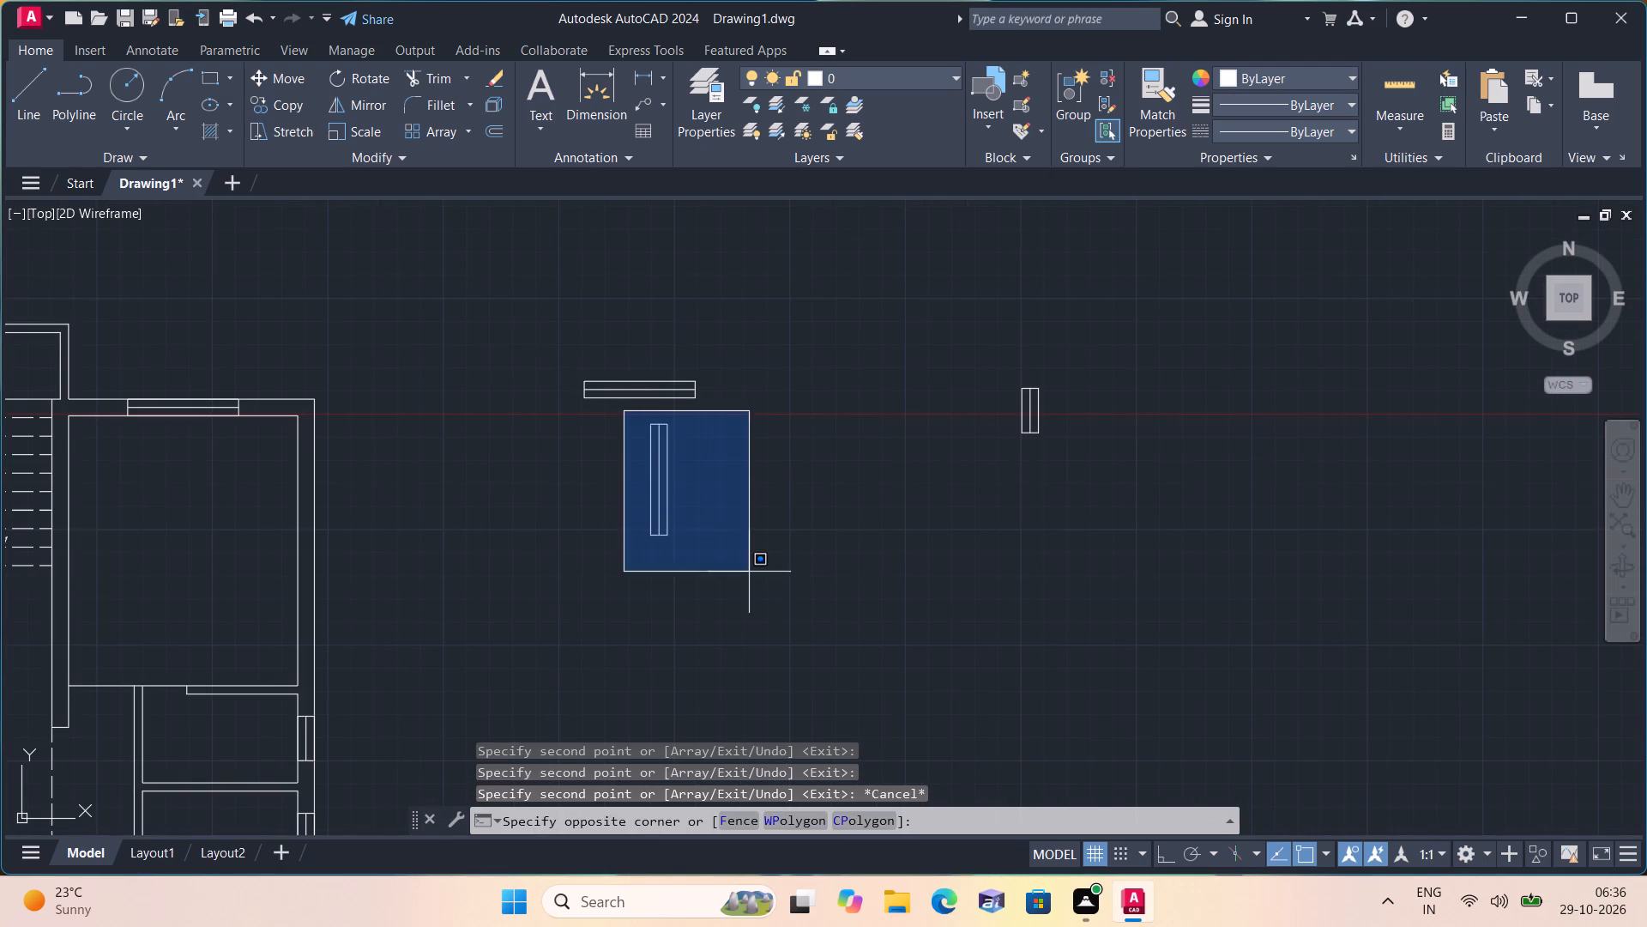
{"action": "left_click", "coordinate": [769, 592]}
{"action": "left_click", "coordinate": [292, 101]}
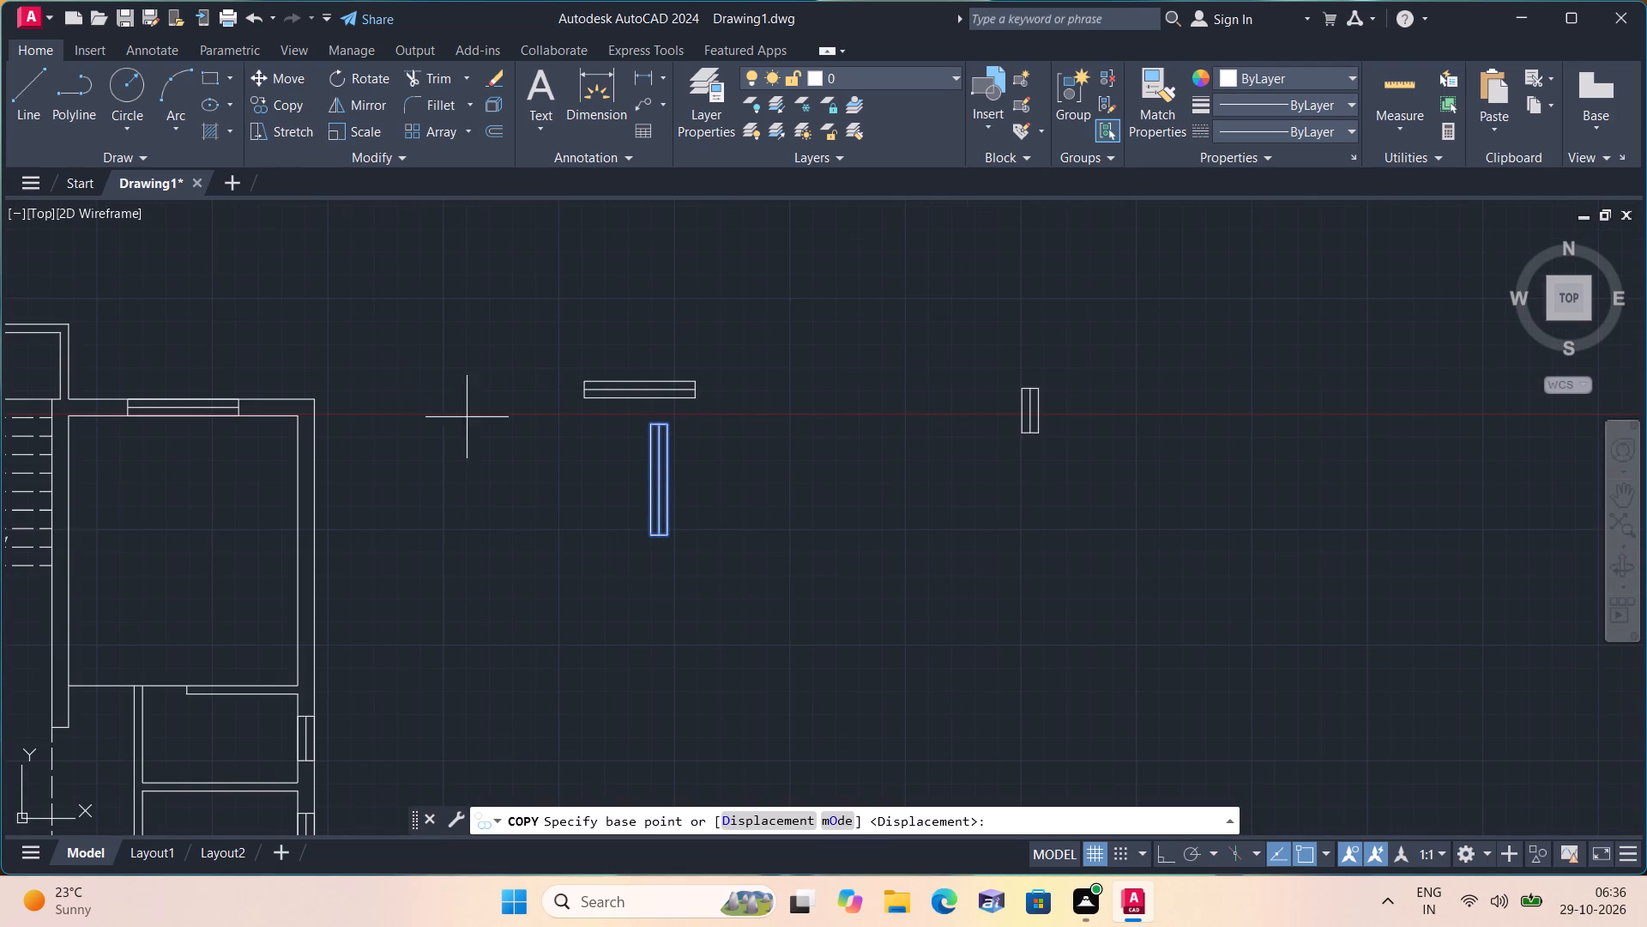
{"action": "left_click", "coordinate": [653, 478]}
{"action": "middle_click_drag", "start_coordinate": [614, 494], "coordinate": [715, 195]}
{"action": "scroll", "coordinate": [612, 494], "scroll_direction": "down", "scroll_amount": 2}
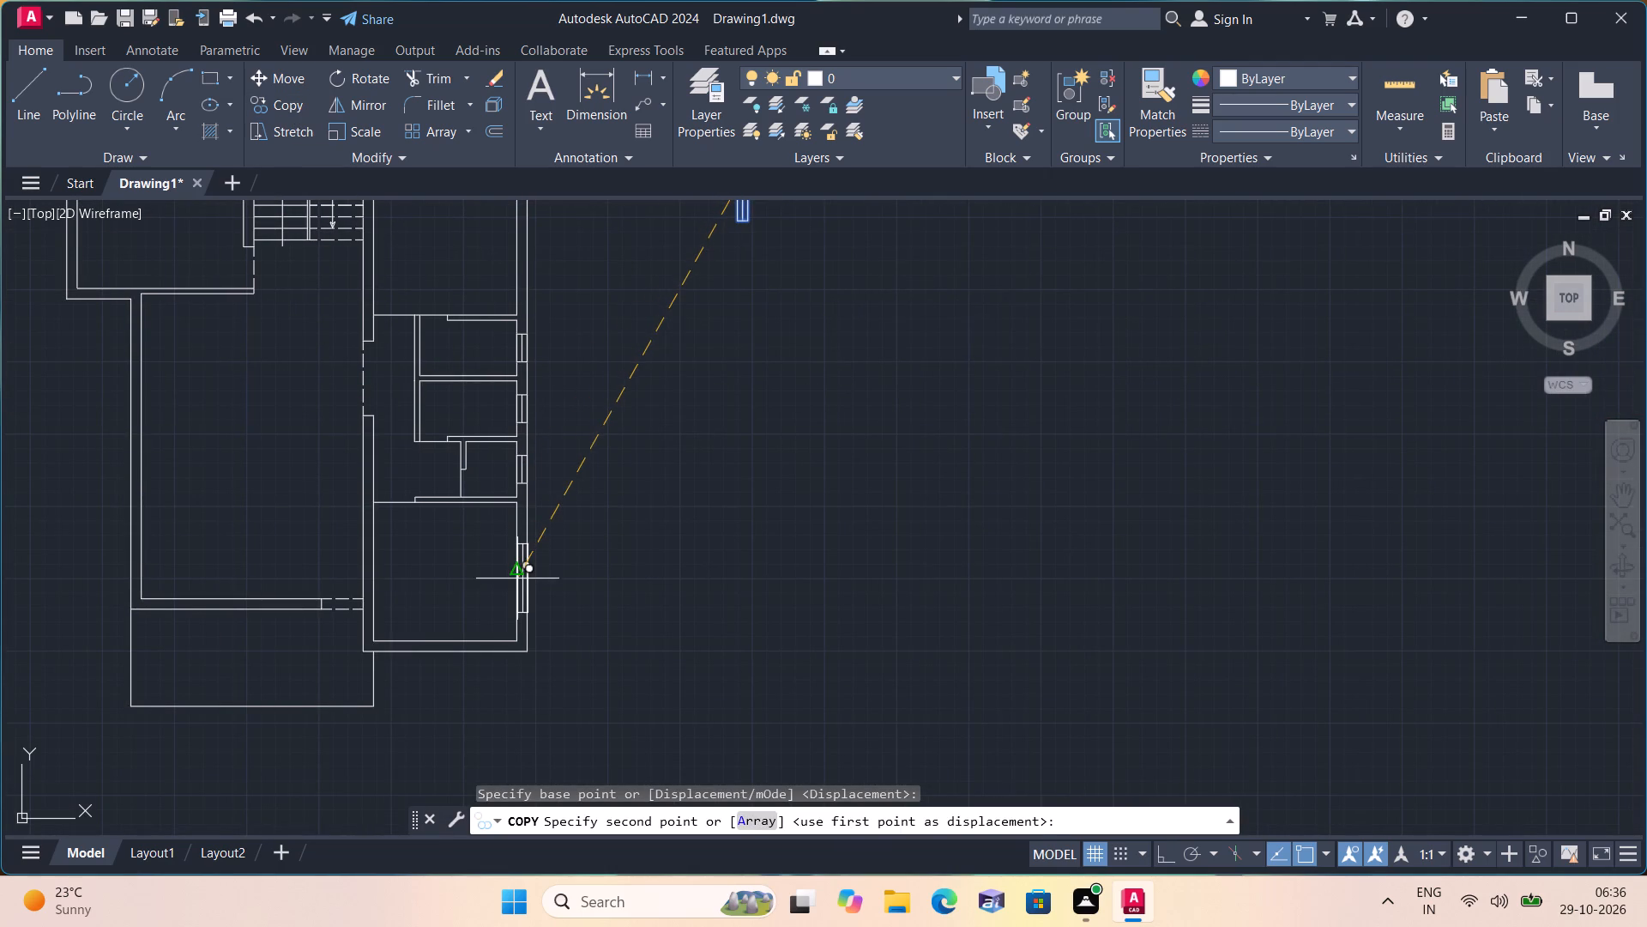
{"action": "left_click", "coordinate": [516, 565]}
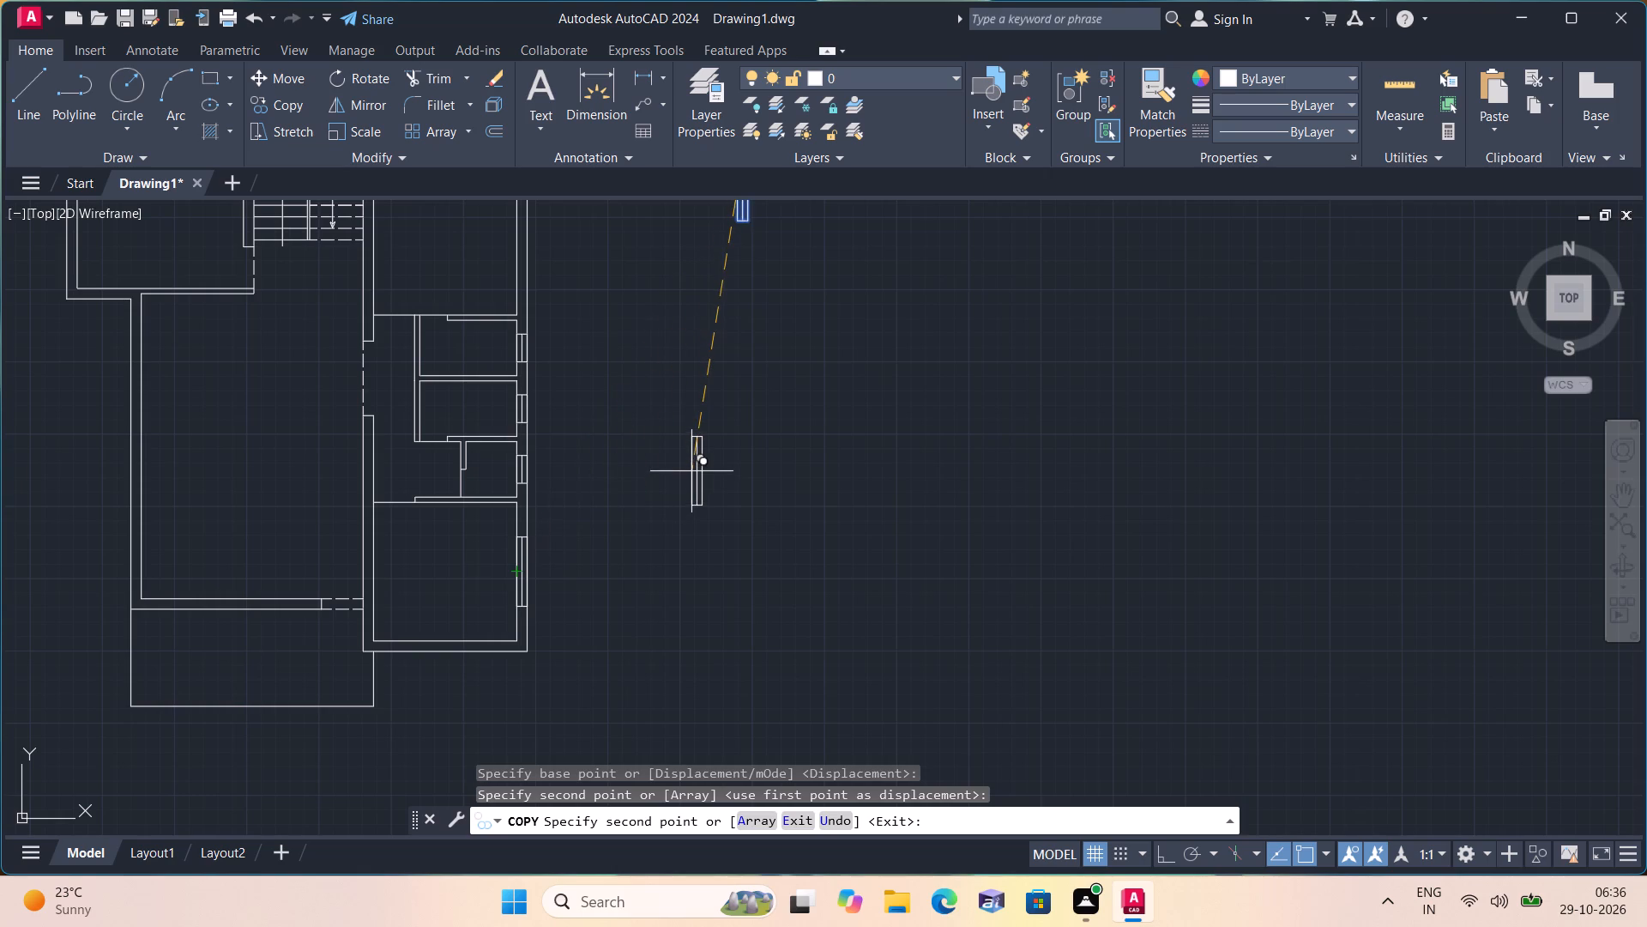
{"action": "key", "text": "Escape"}
Copy the vertical 5' window symbol twice into the left exterior wall of the large hall, near its upper and lower ends.
{"action": "scroll", "coordinate": [697, 457], "scroll_direction": "down", "scroll_amount": 1}
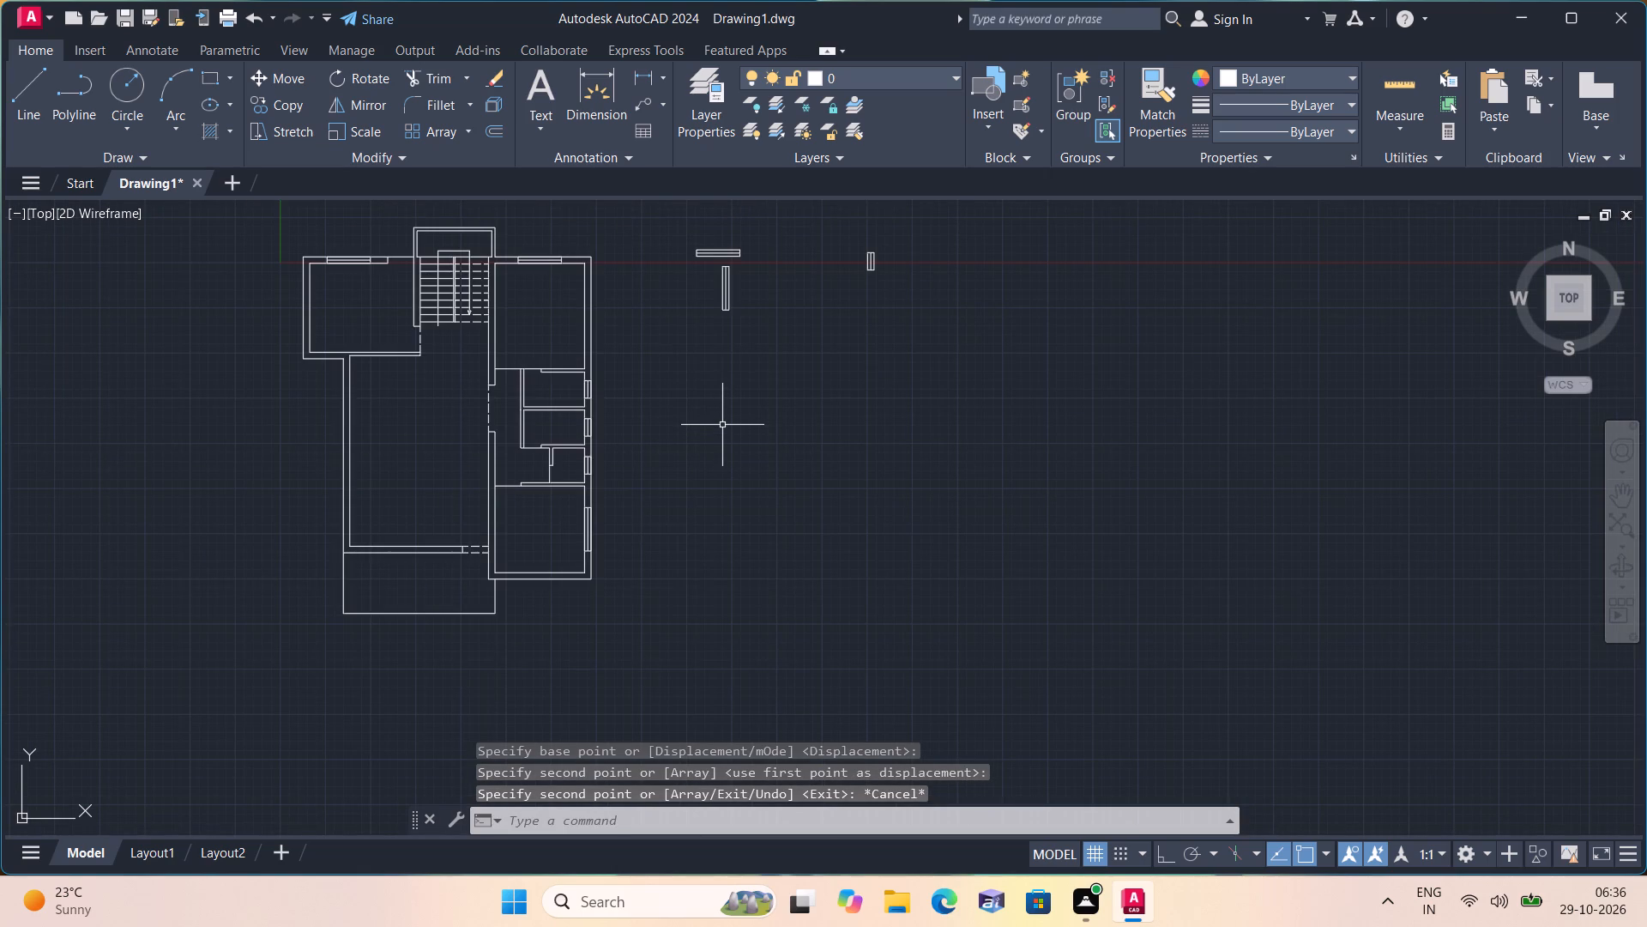
{"action": "scroll", "coordinate": [741, 273], "scroll_direction": "up", "scroll_amount": 2}
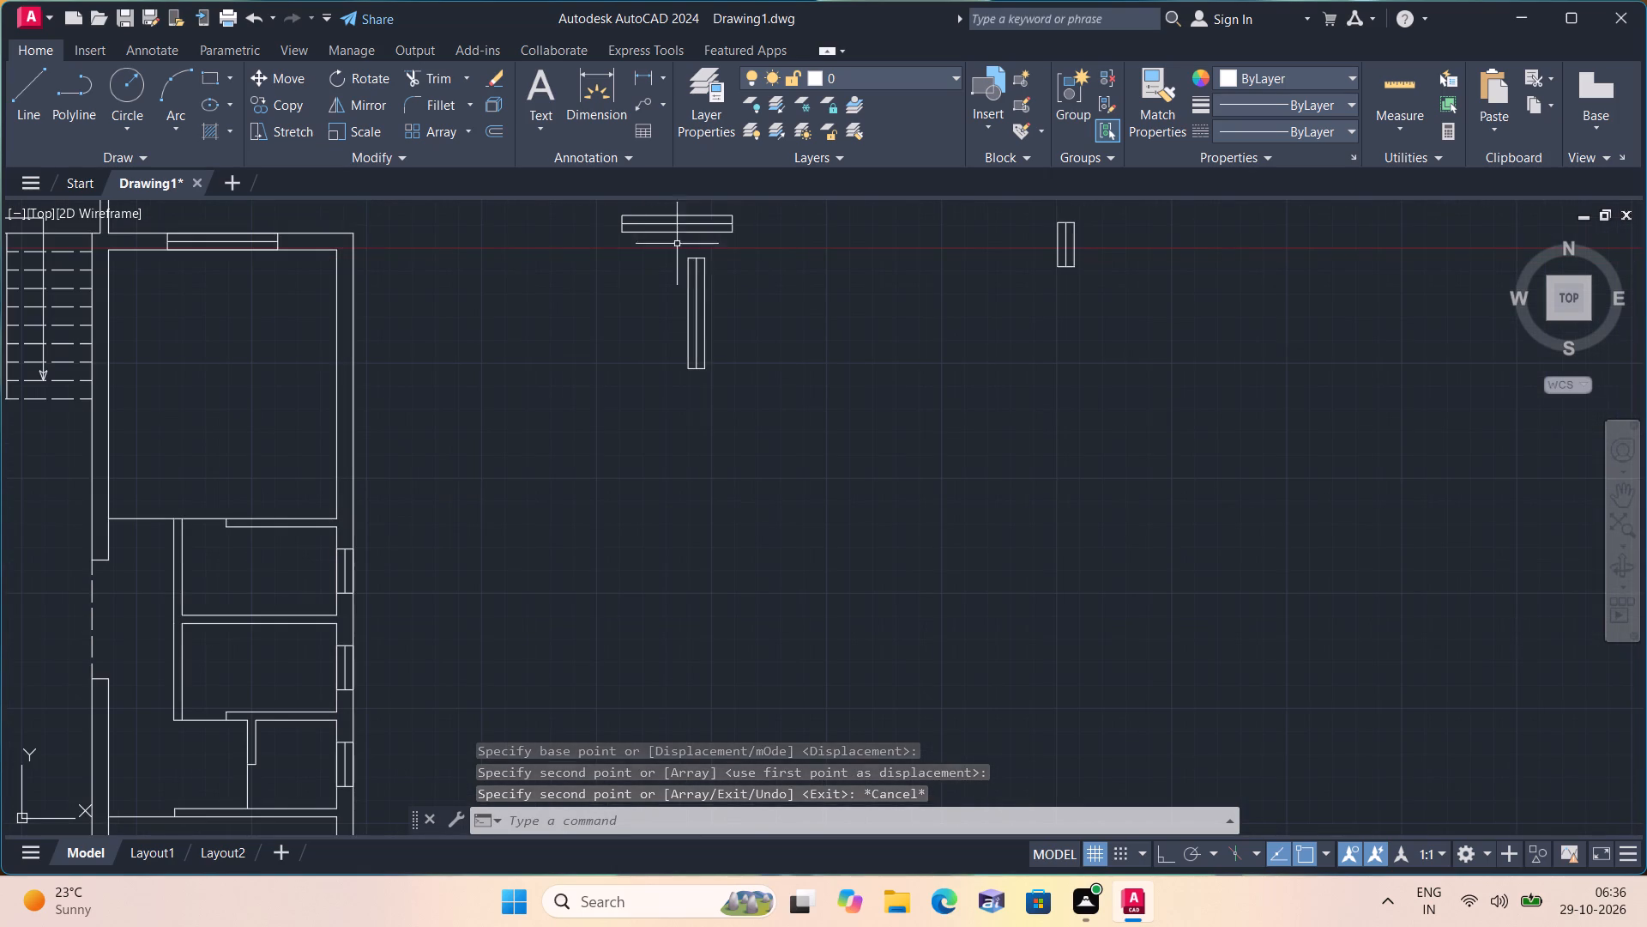
{"action": "left_click", "coordinate": [673, 251]}
{"action": "left_click", "coordinate": [796, 439]}
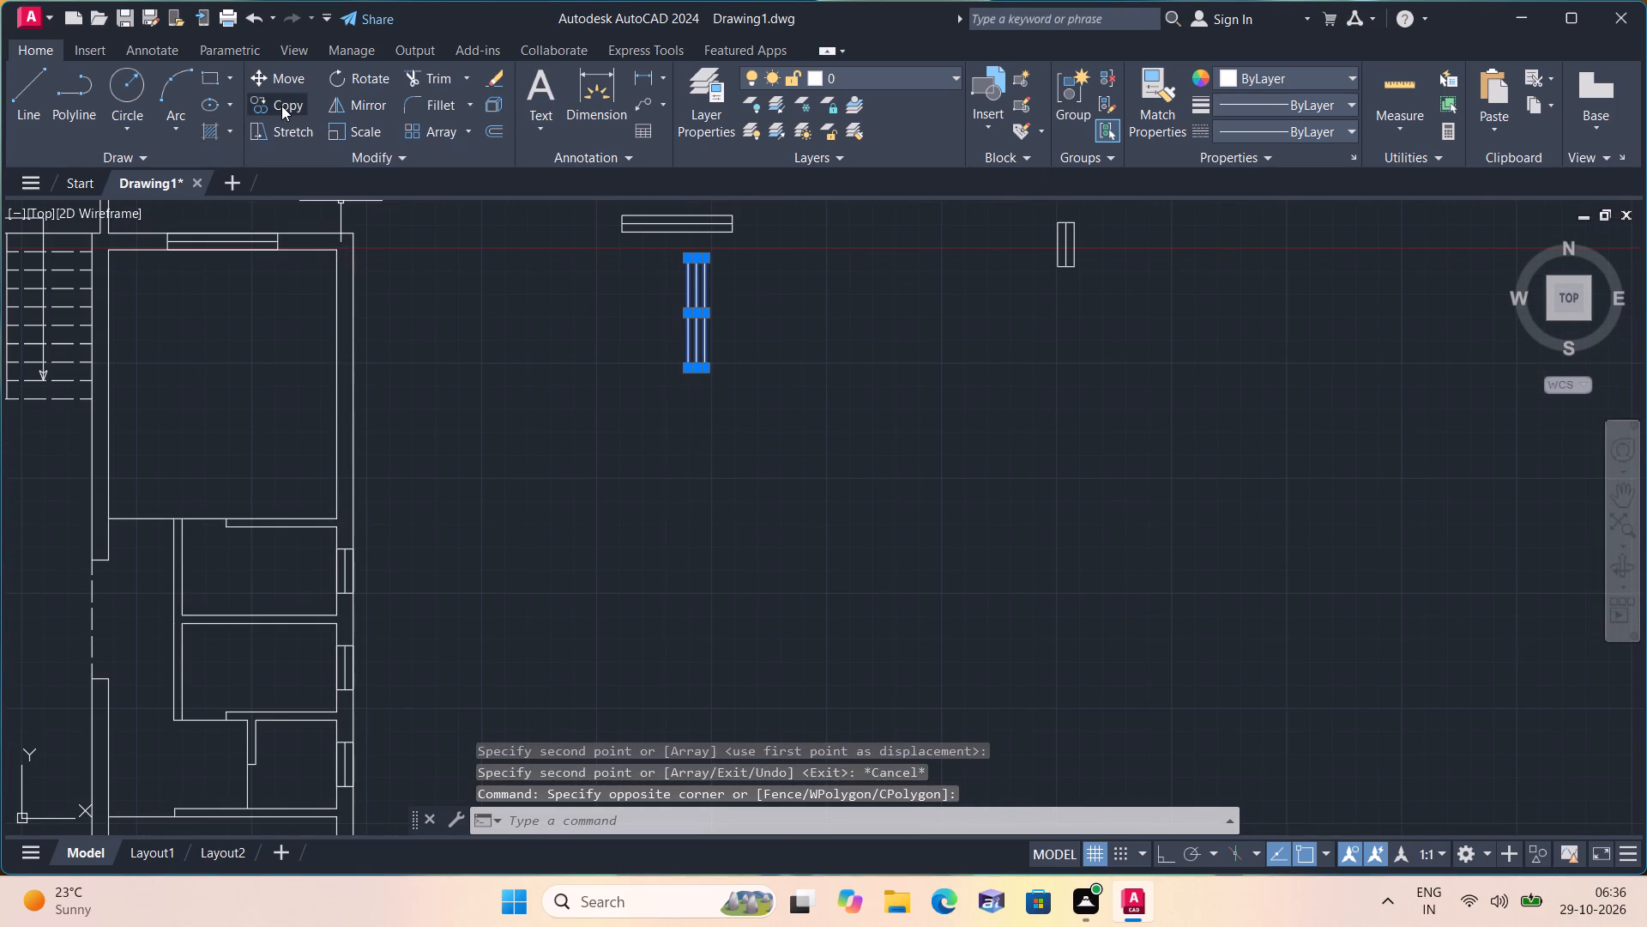
{"action": "left_click", "coordinate": [281, 106]}
{"action": "left_click", "coordinate": [708, 309]}
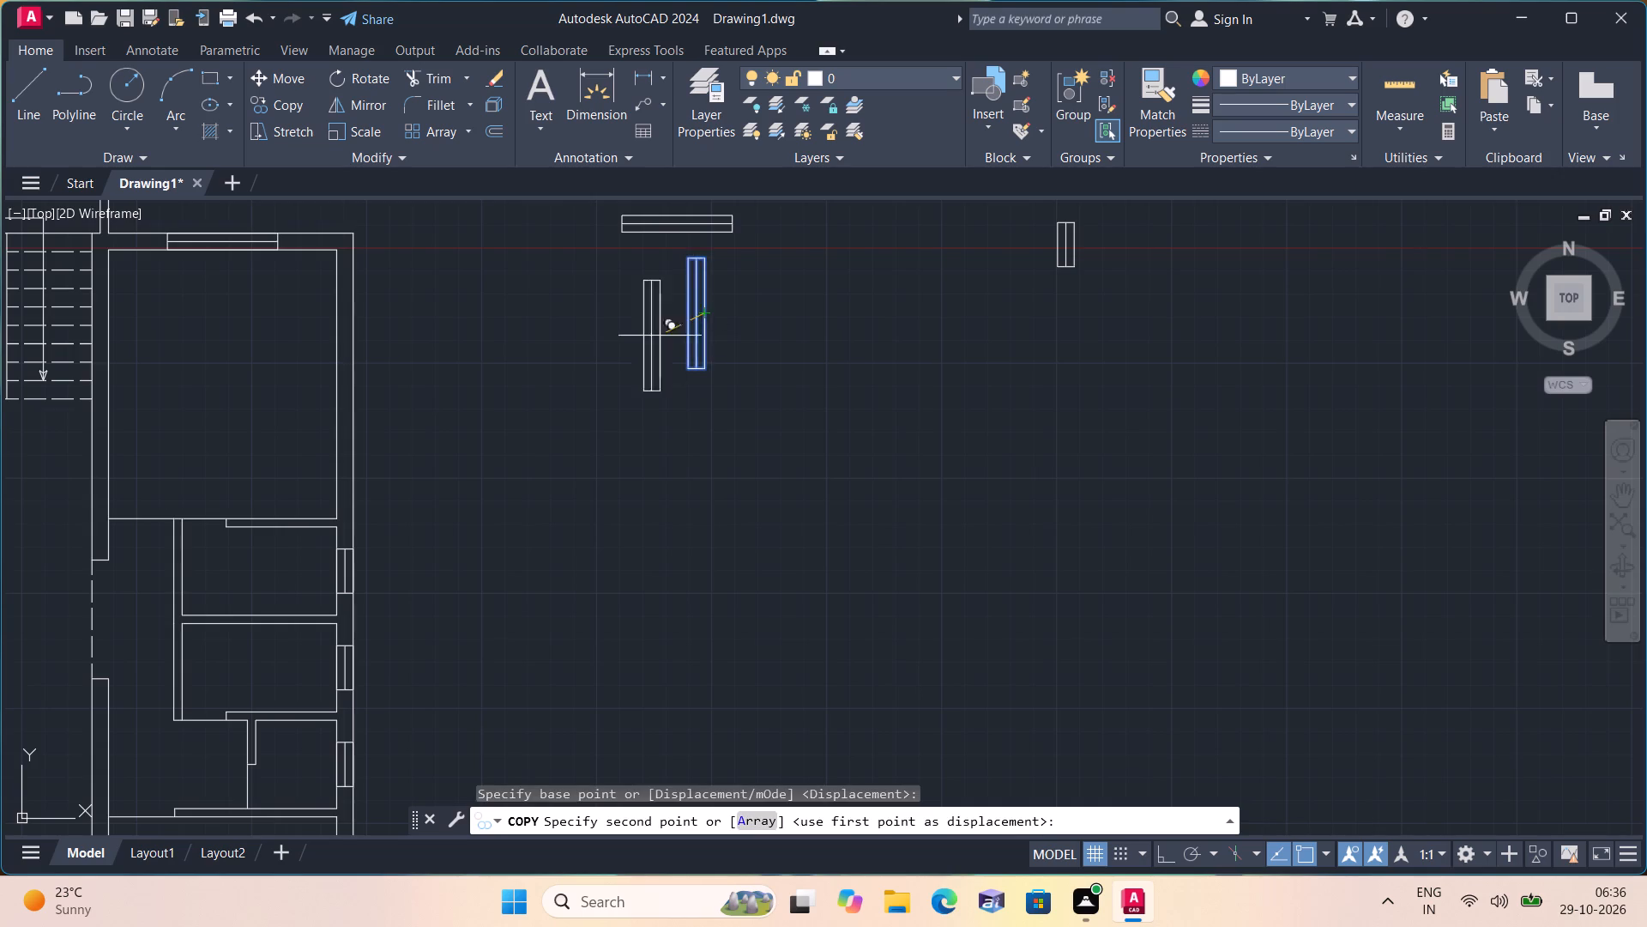
{"action": "scroll", "coordinate": [544, 366], "scroll_direction": "down", "scroll_amount": 2}
{"action": "middle_click_drag", "start_coordinate": [579, 422], "coordinate": [675, 286]}
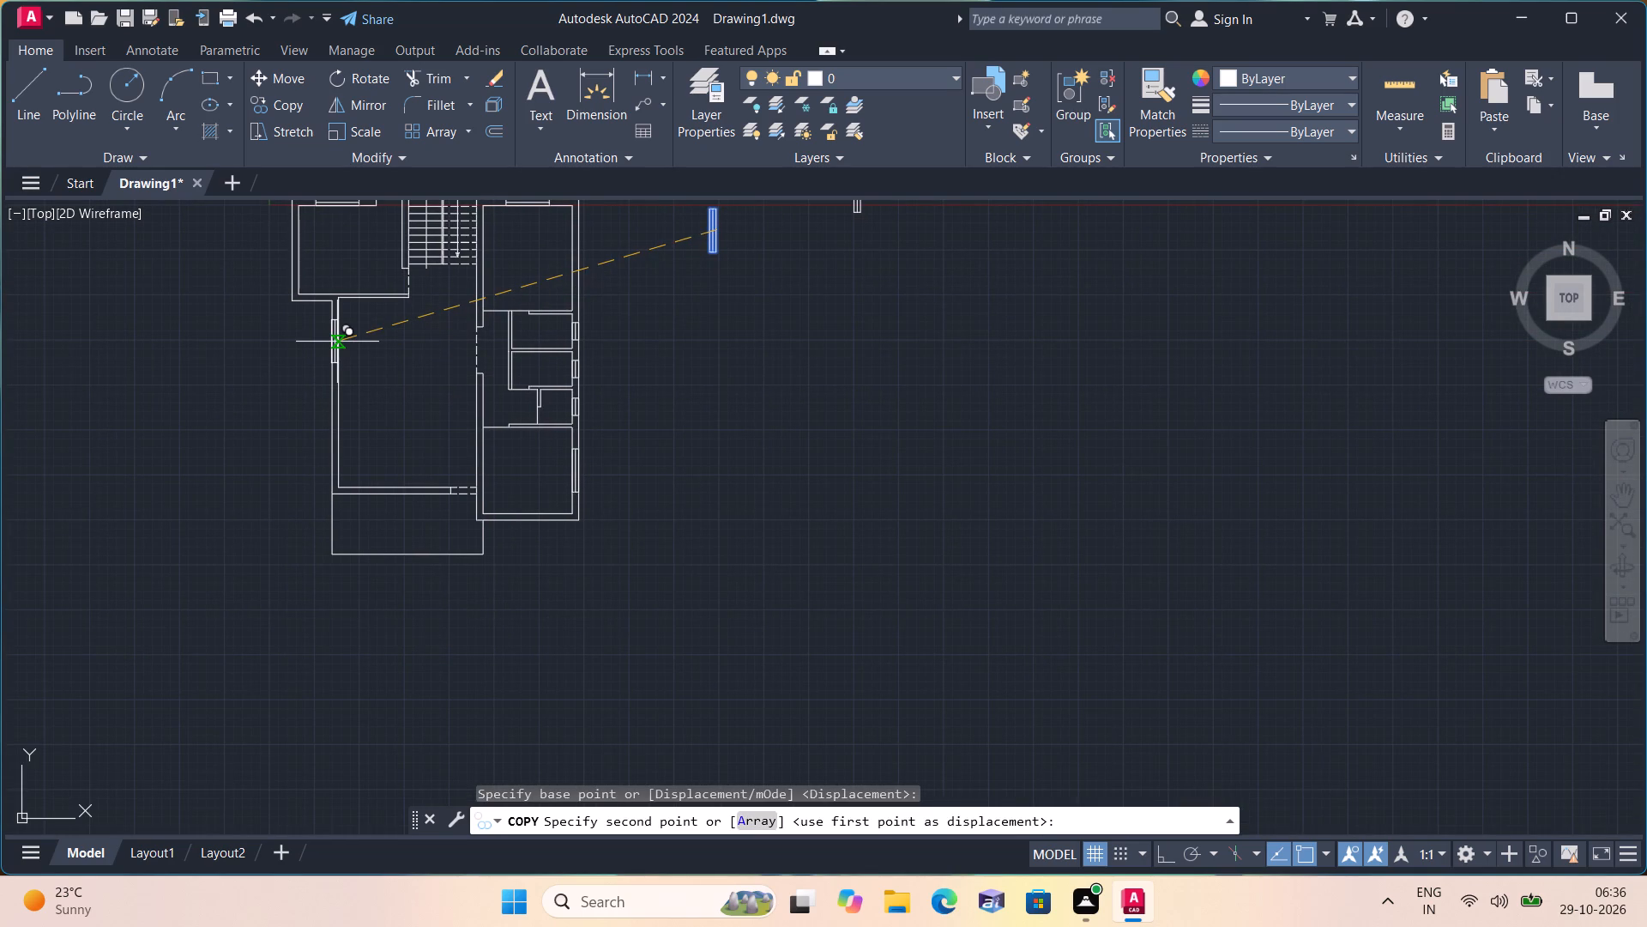
{"action": "left_click", "coordinate": [337, 342]}
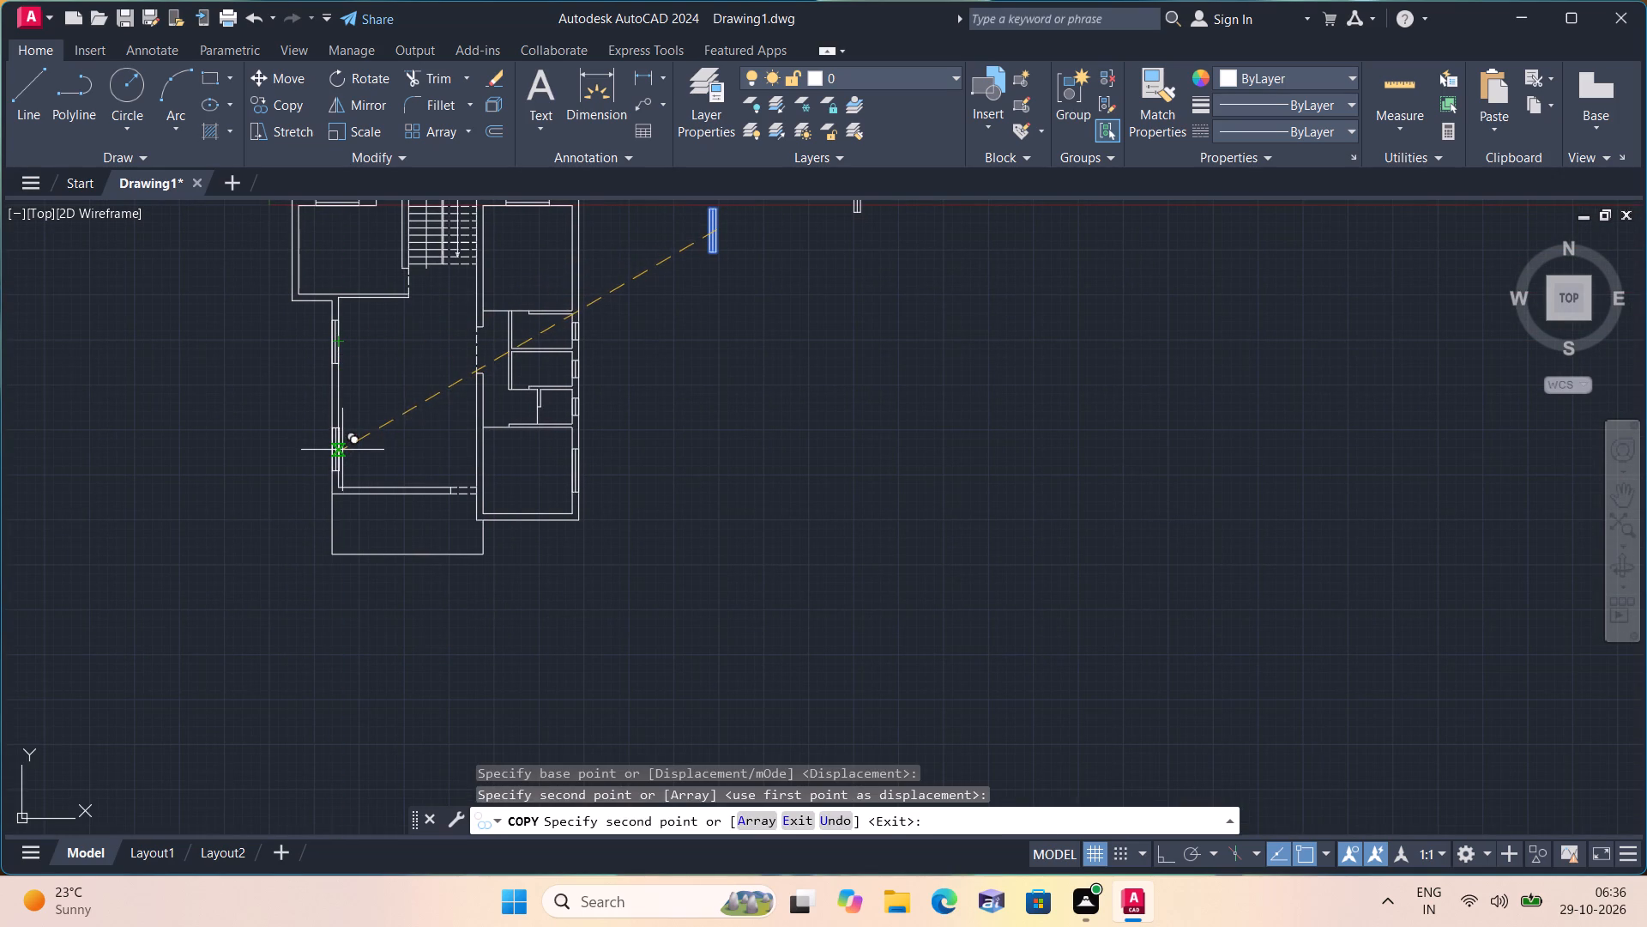
{"action": "scroll", "coordinate": [336, 445], "scroll_direction": "up", "scroll_amount": 2}
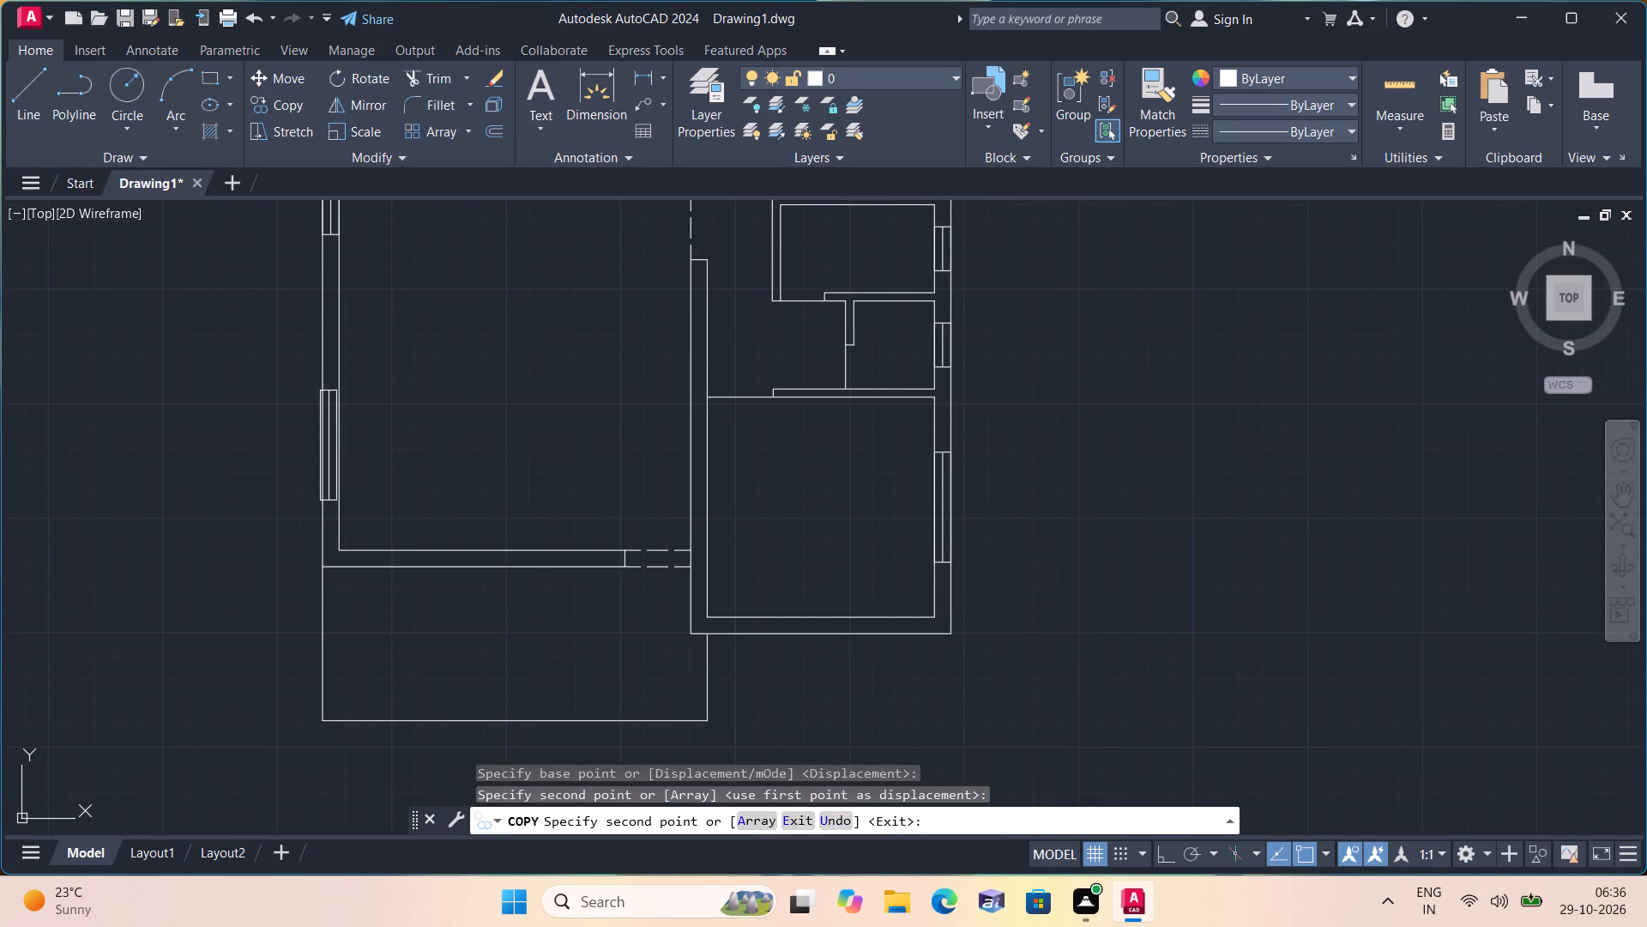
{"action": "left_click", "coordinate": [337, 439]}
{"action": "scroll", "coordinate": [522, 382], "scroll_direction": "down", "scroll_amount": 2}
{"action": "key", "text": "Escape"}
Copy the horizontal 5' window symbol into the bottom walls of the large hall and the bottom-right room, centred on their inner wall lines.
{"action": "scroll", "coordinate": [498, 356], "scroll_direction": "down", "scroll_amount": 2}
{"action": "scroll", "coordinate": [594, 282], "scroll_direction": "up", "scroll_amount": 4}
{"action": "left_click", "coordinate": [826, 297]}
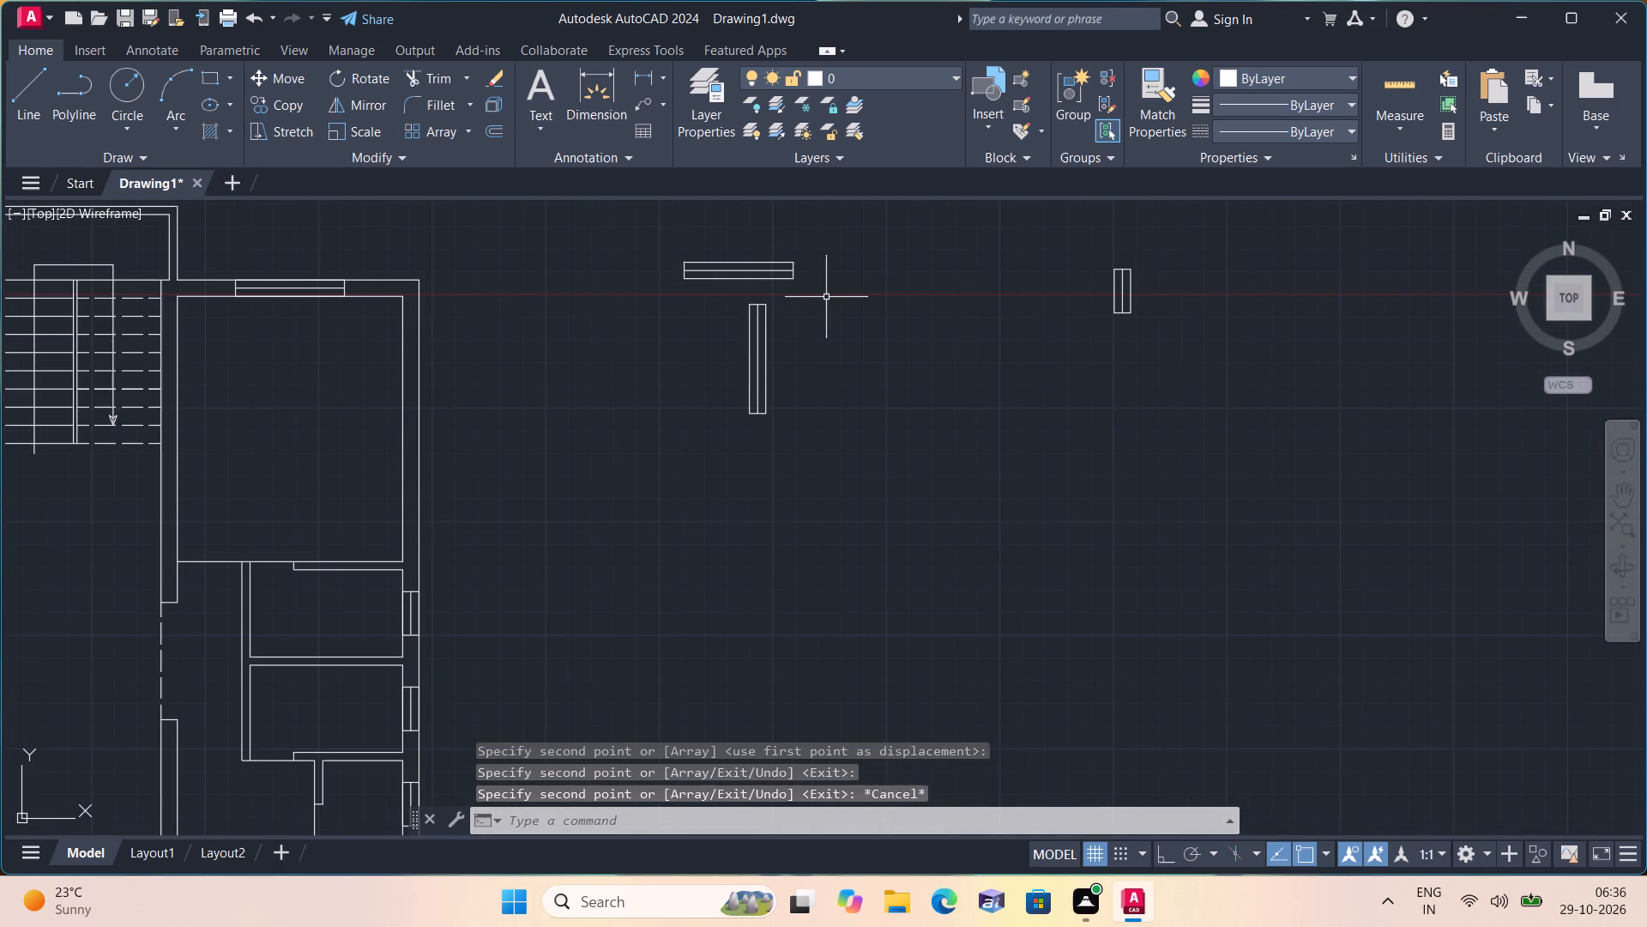
{"action": "left_click", "coordinate": [622, 235]}
{"action": "left_click", "coordinate": [279, 104]}
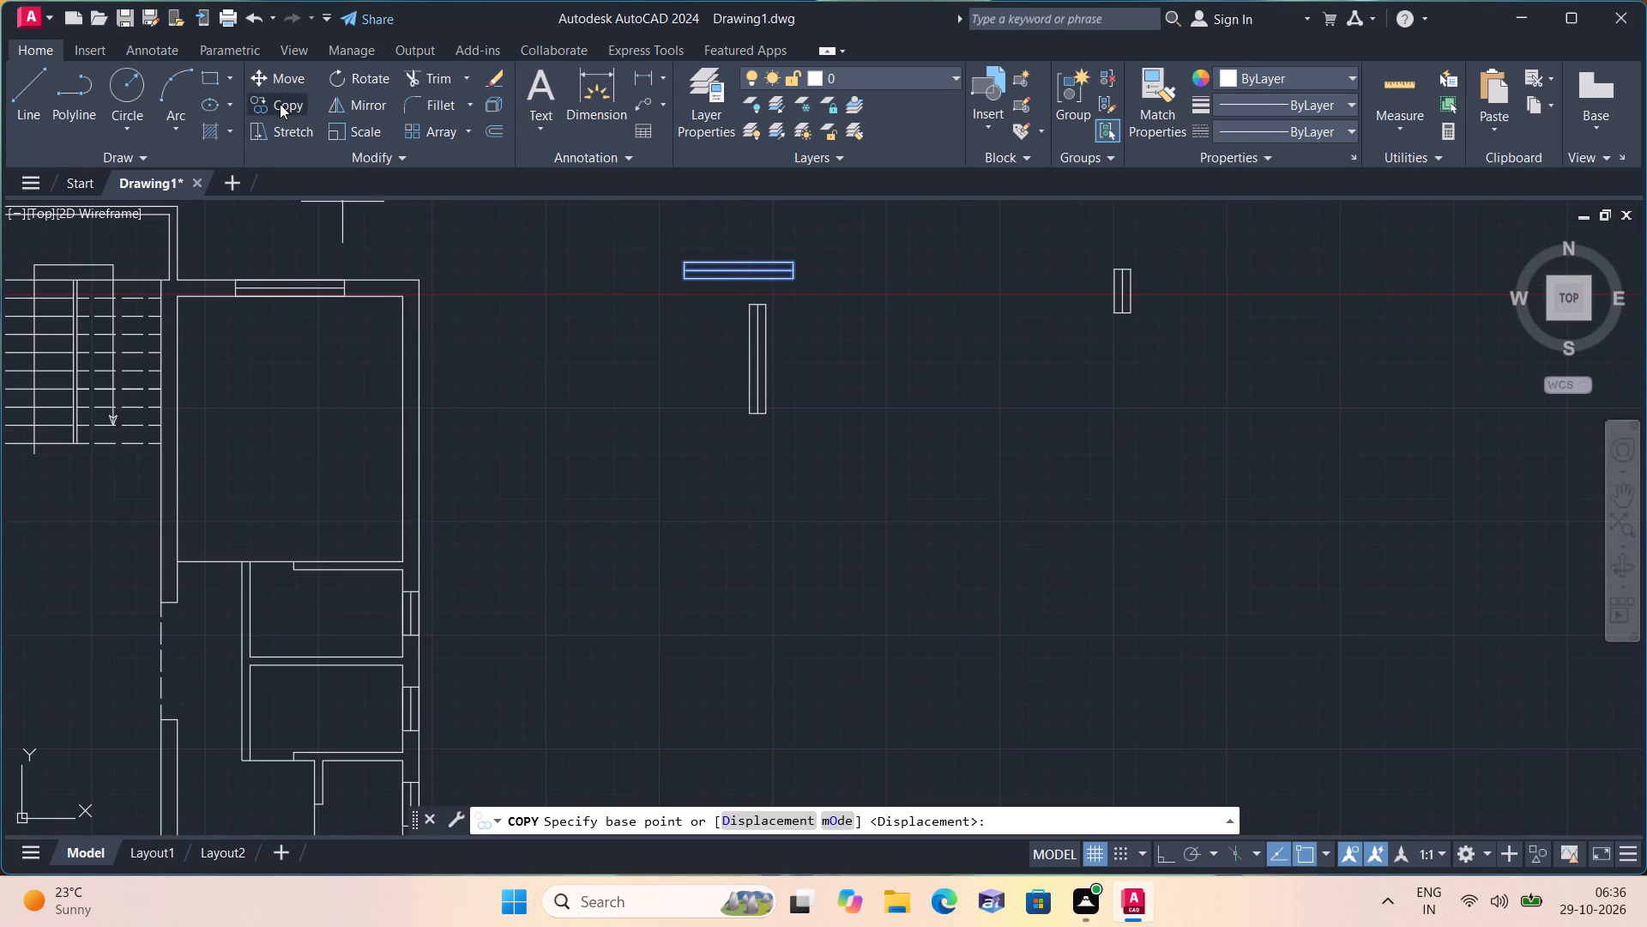
{"action": "left_click", "coordinate": [738, 256]}
{"action": "scroll", "coordinate": [748, 220], "scroll_direction": "down", "scroll_amount": 1}
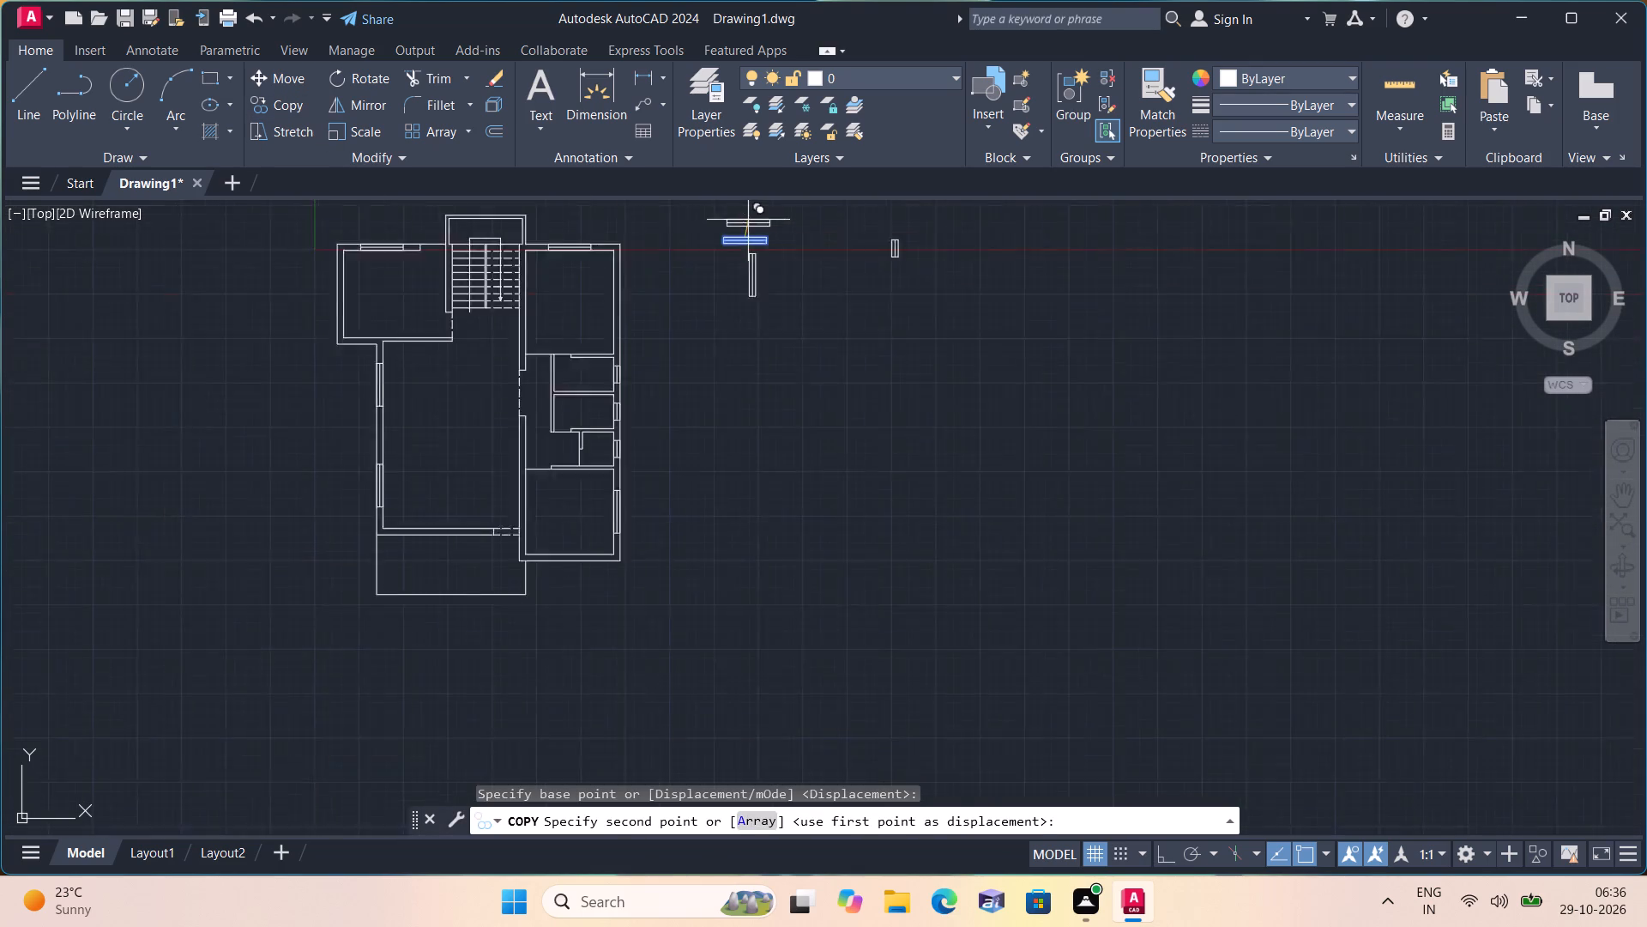
{"action": "scroll", "coordinate": [748, 220], "scroll_direction": "down", "scroll_amount": 2}
{"action": "scroll", "coordinate": [543, 427], "scroll_direction": "up", "scroll_amount": 3}
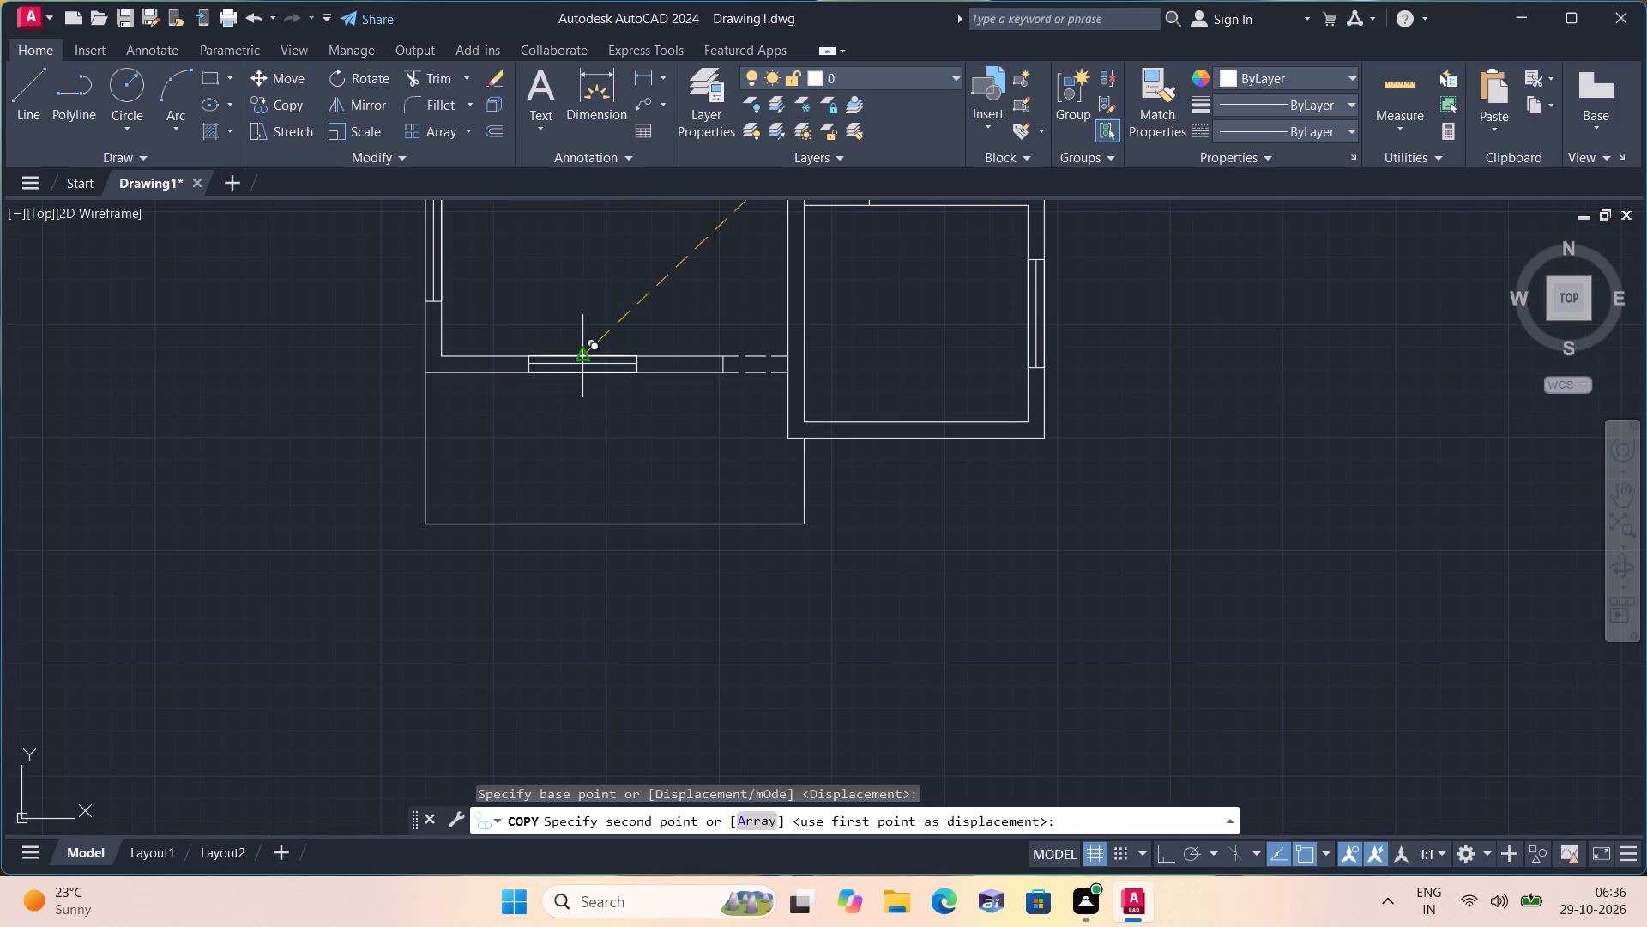
{"action": "left_click", "coordinate": [584, 355]}
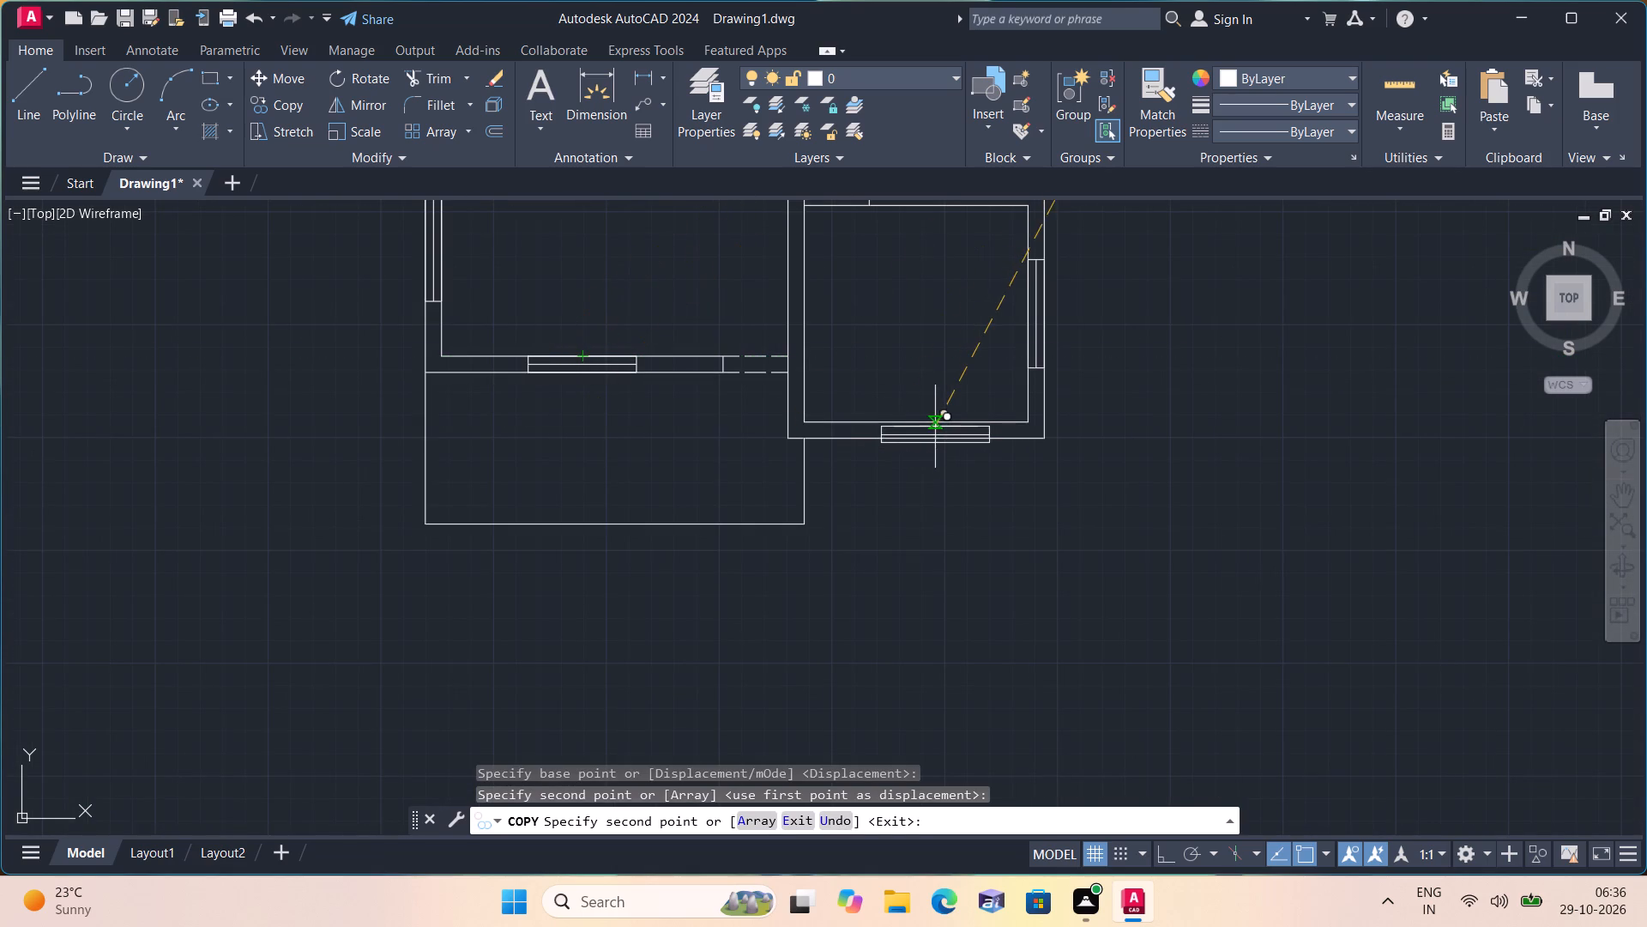
{"action": "left_click", "coordinate": [914, 421]}
{"action": "scroll", "coordinate": [912, 362], "scroll_direction": "down", "scroll_amount": 1}
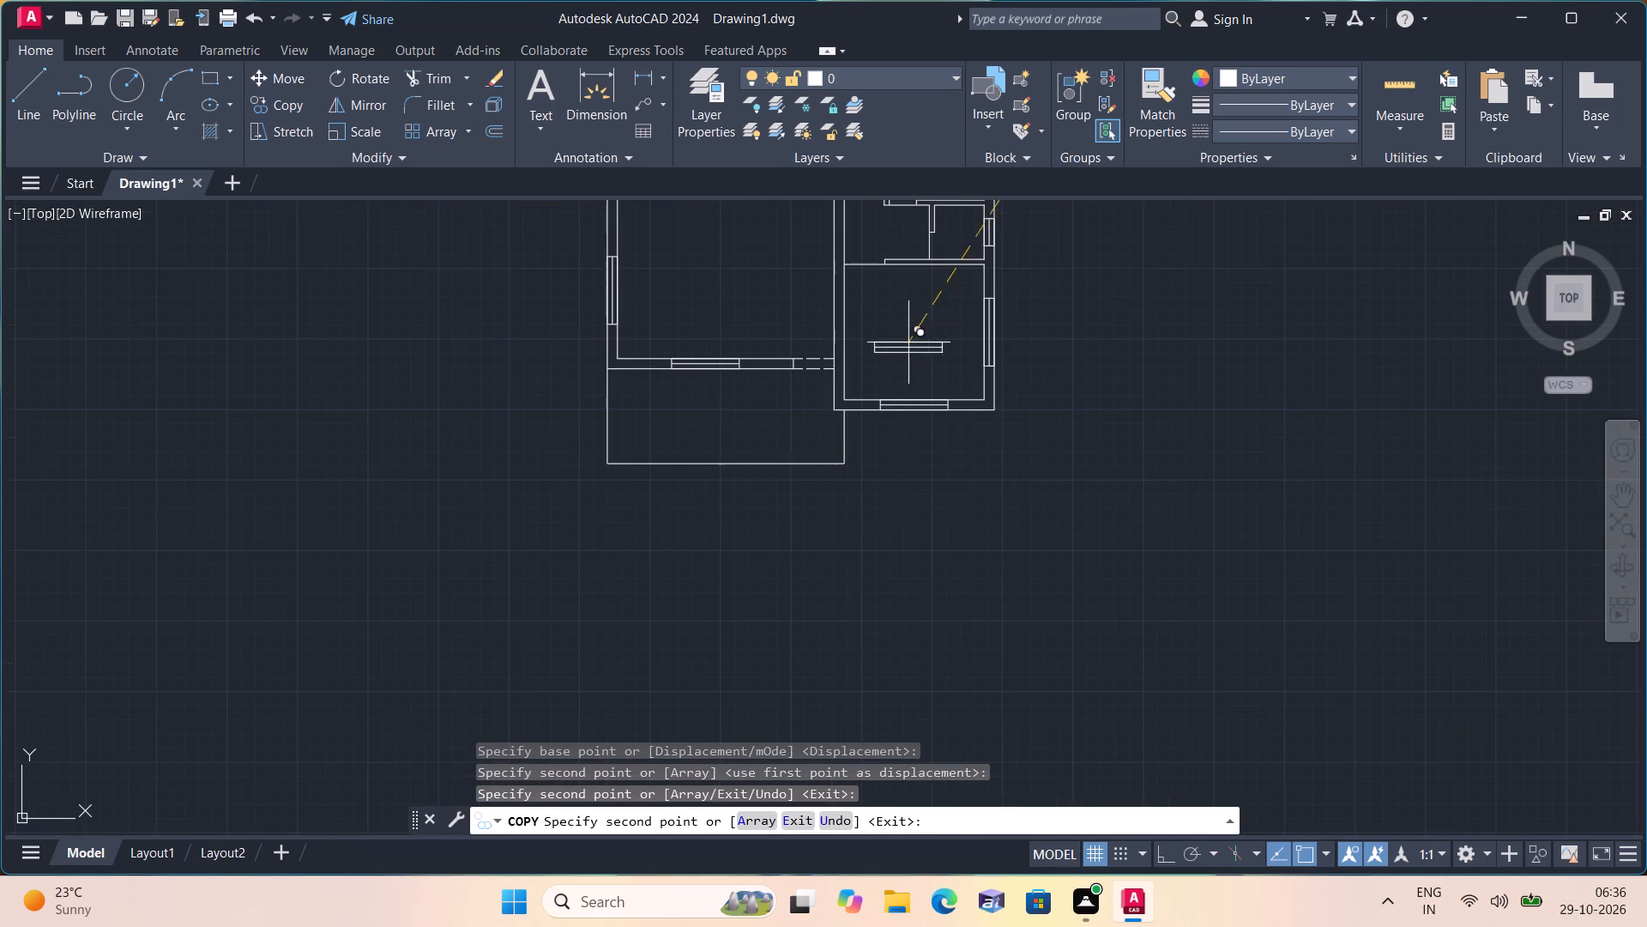
{"action": "middle_click_drag", "start_coordinate": [892, 336], "coordinate": [763, 718]}
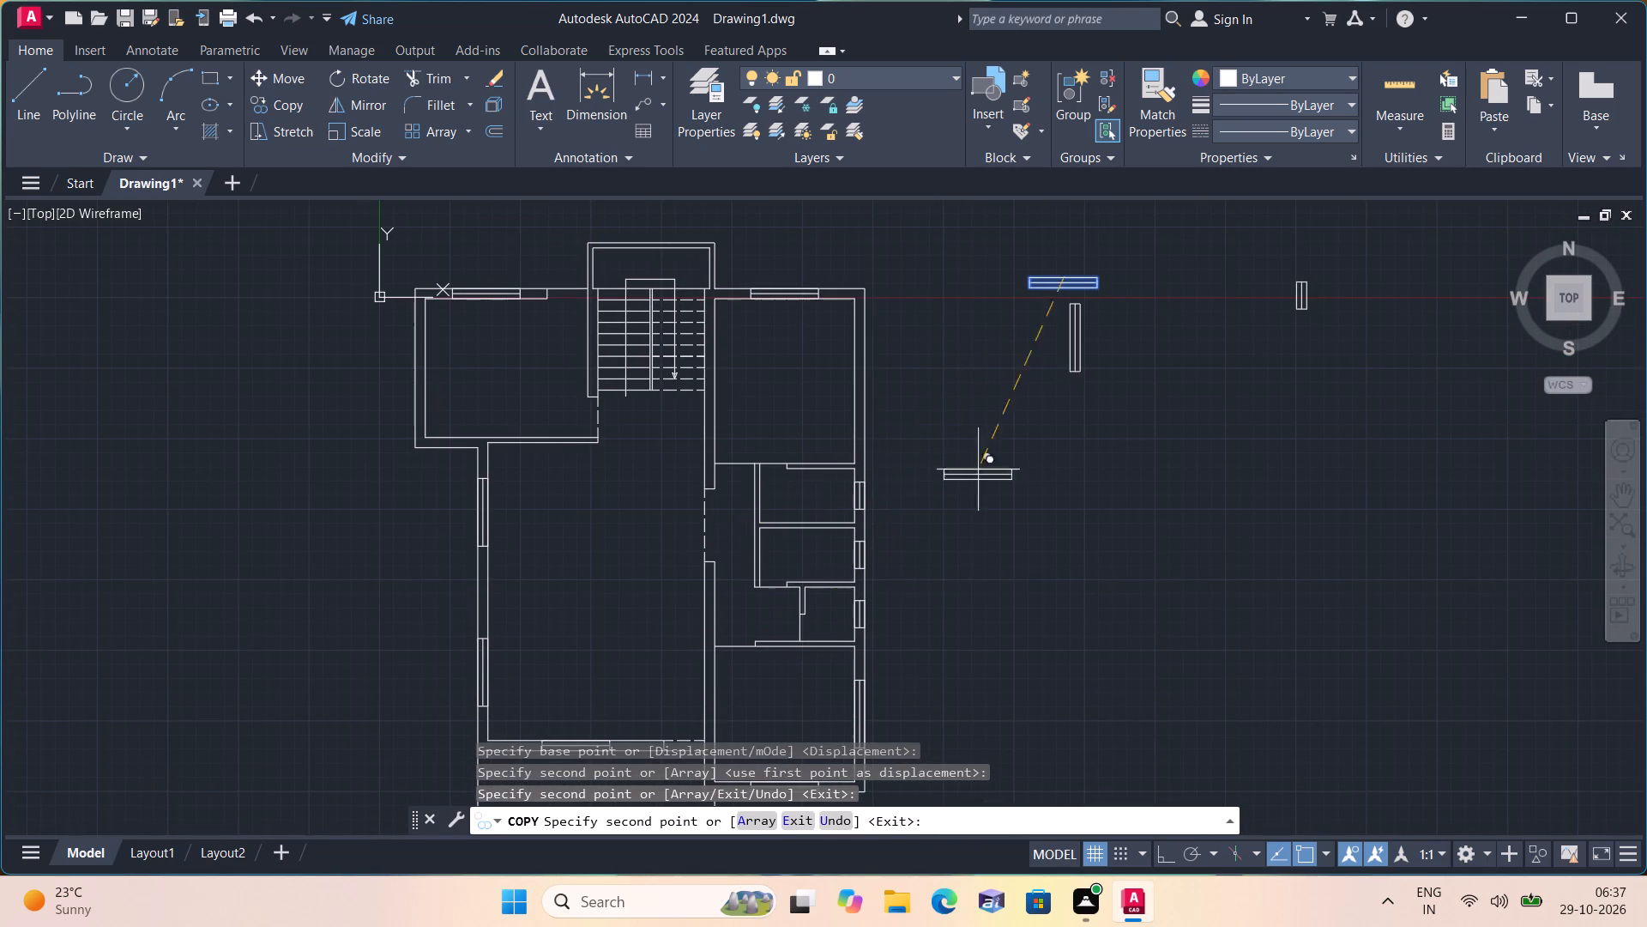
{"action": "key", "text": "Escape"}
Copy the vertical 5' window symbol into the left exterior wall of the top-left room, at the inner wall line's midpoint.
{"action": "left_click", "coordinate": [1044, 297]}
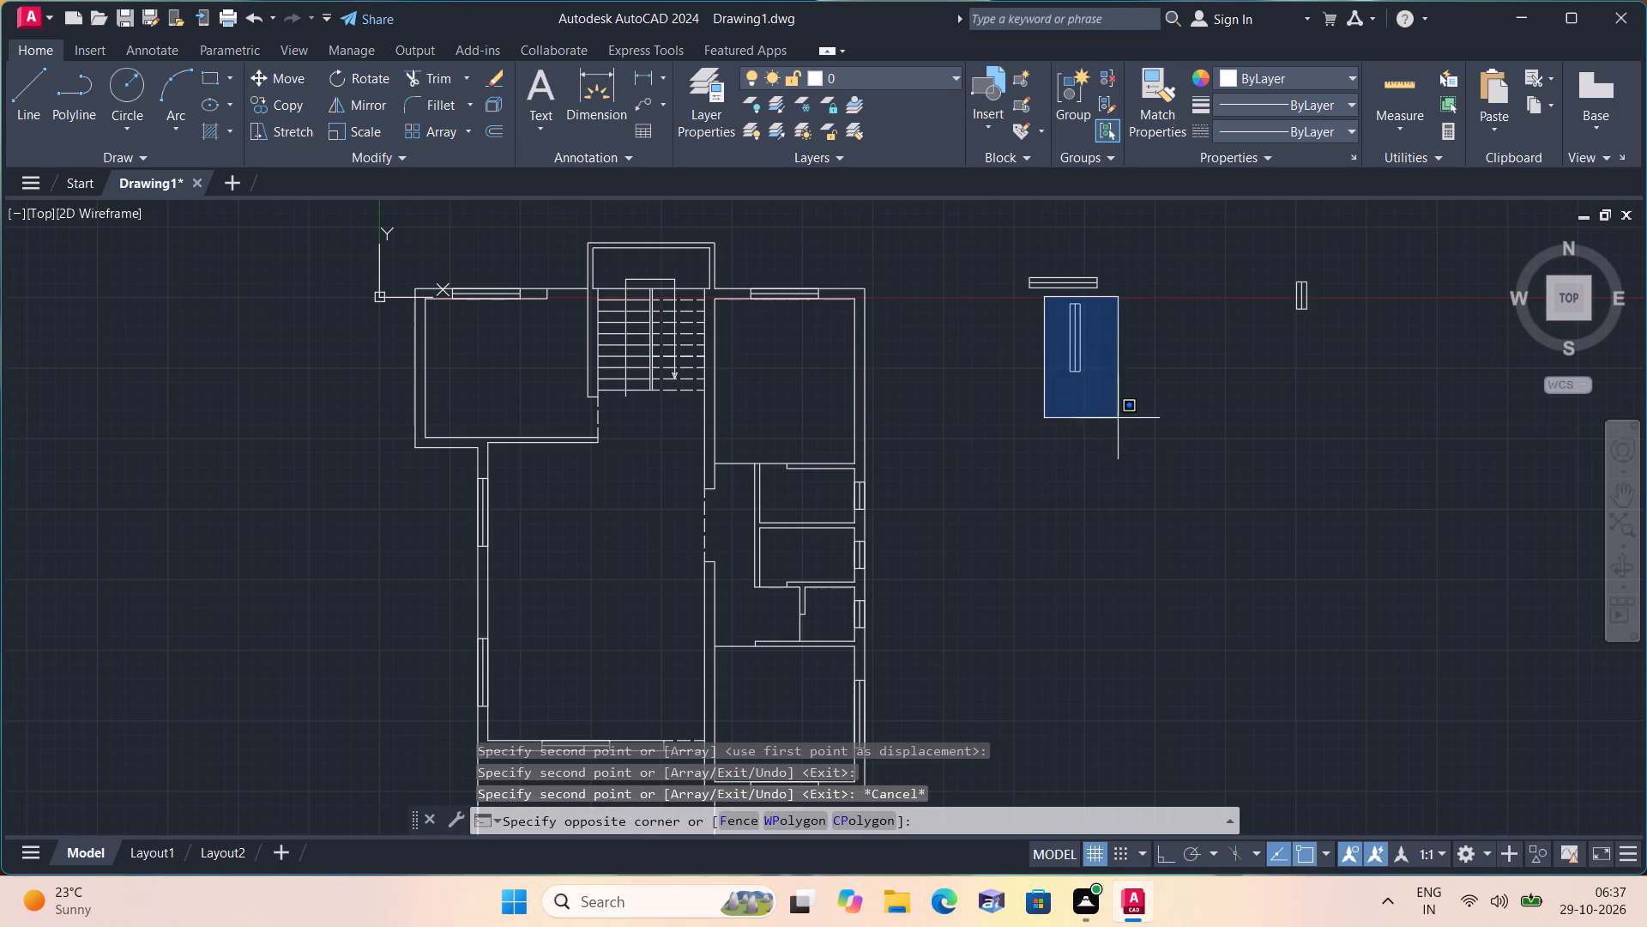
{"action": "left_click", "coordinate": [1122, 424]}
{"action": "left_click", "coordinate": [281, 100]}
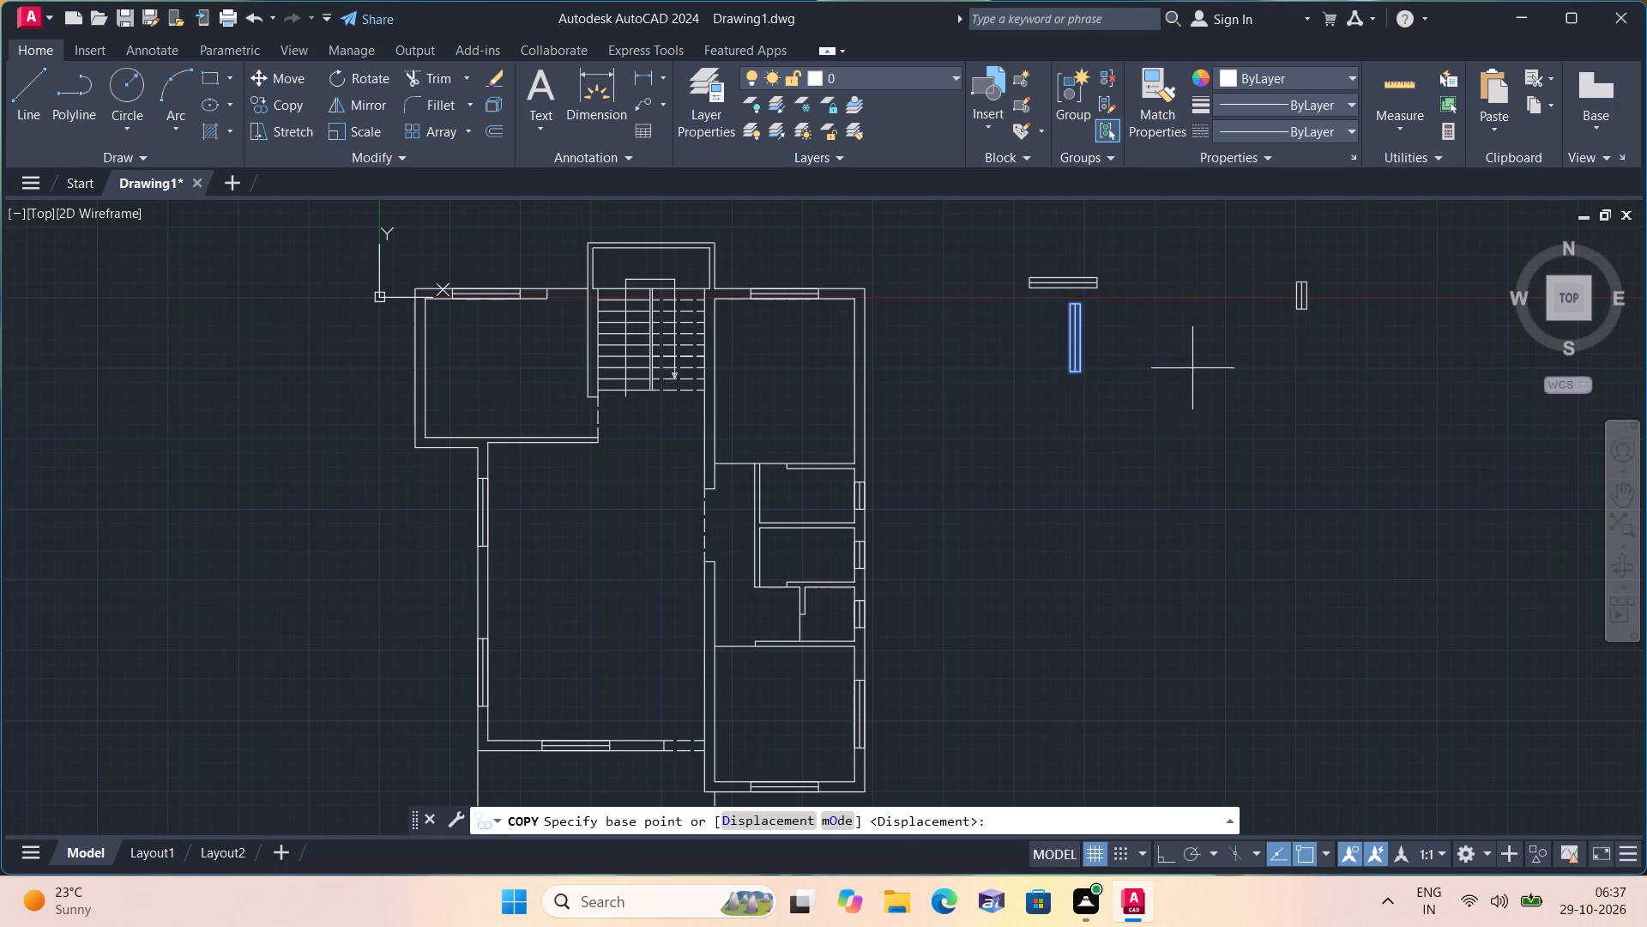
{"action": "left_click", "coordinate": [1083, 336]}
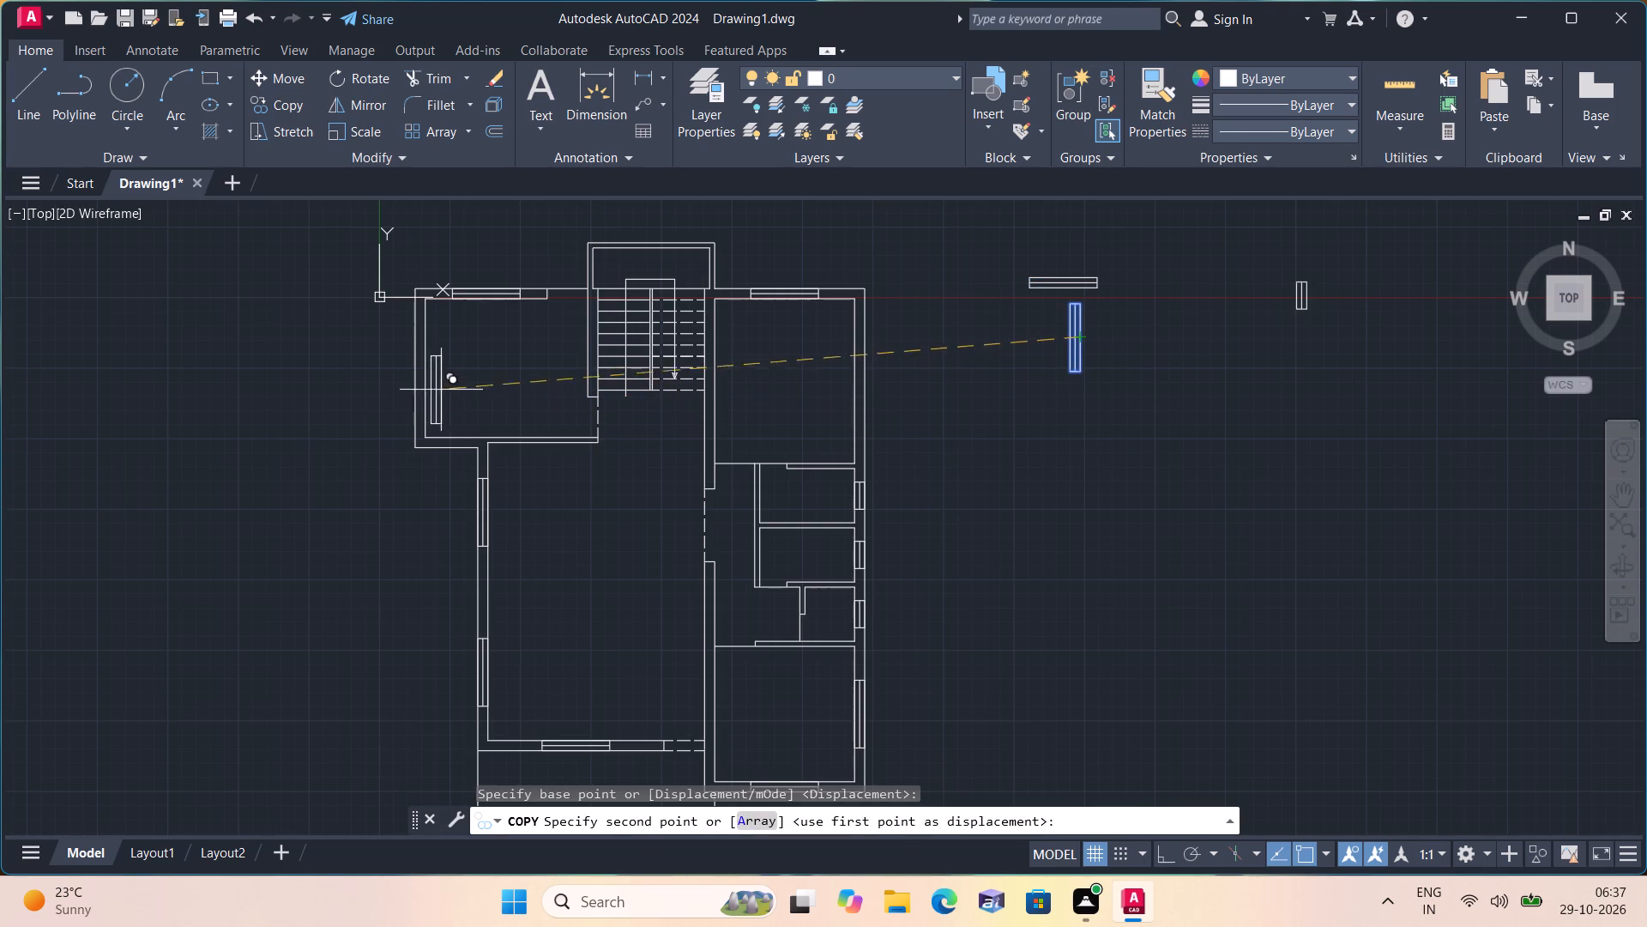
{"action": "left_click", "coordinate": [427, 362]}
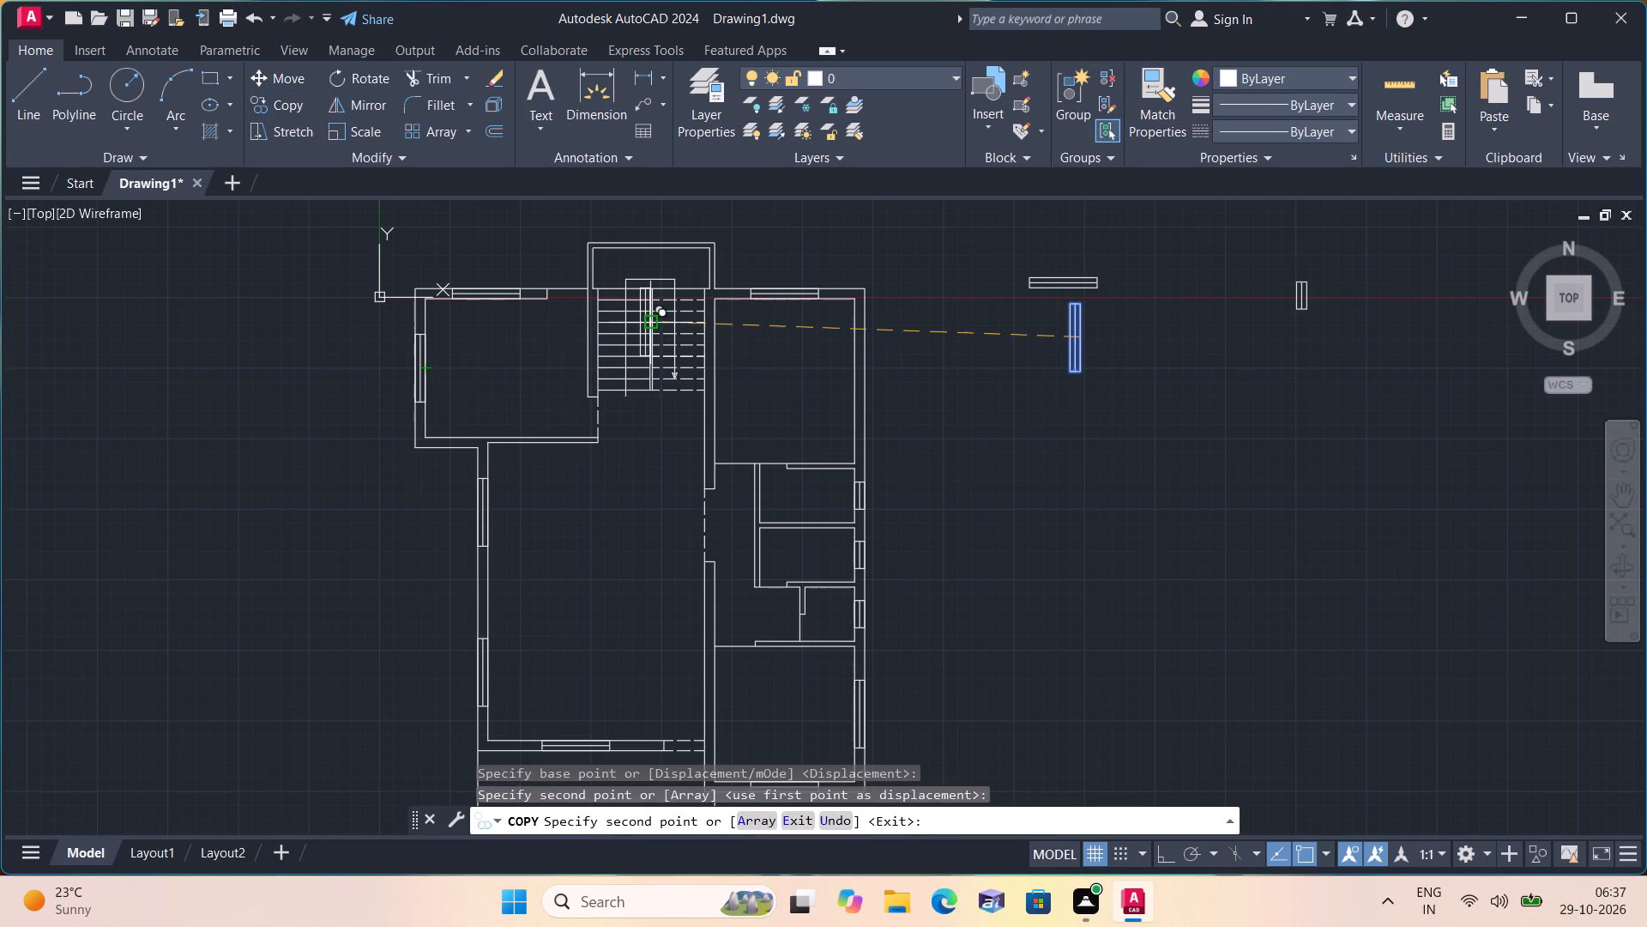
{"action": "key", "text": "Escape"}
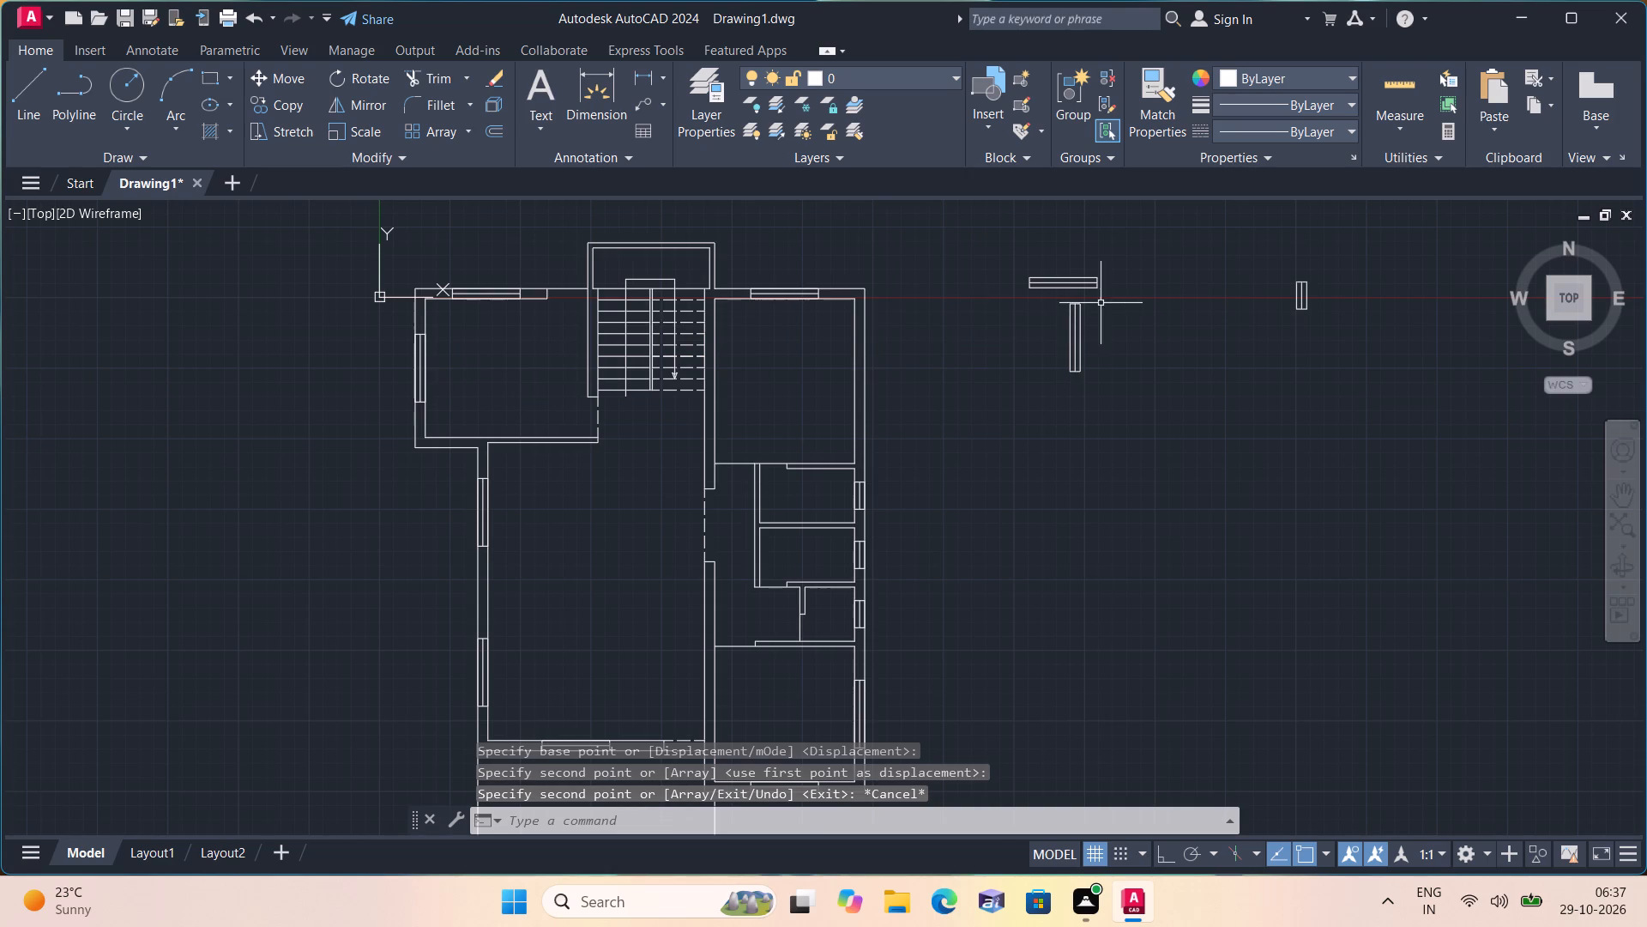
Trim away the lower half of the spare horizontal 5' window symbol, leaving a half-thickness rectangle closed by its former centre line.
{"action": "scroll", "coordinate": [1100, 257], "scroll_direction": "up", "scroll_amount": 2}
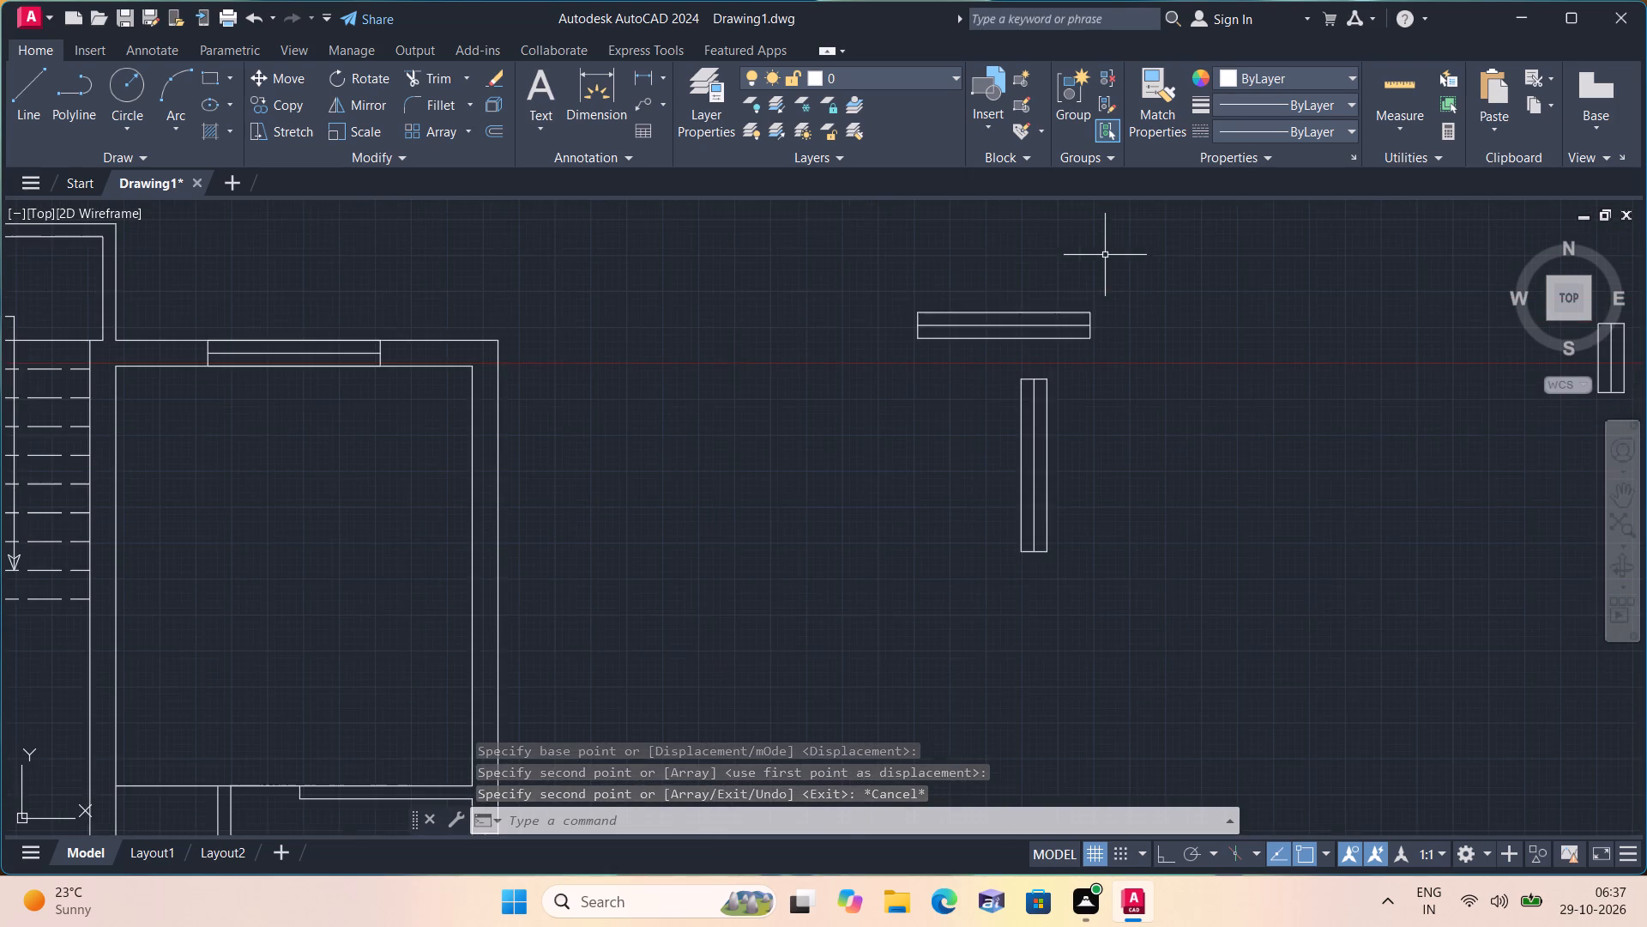
{"action": "scroll", "coordinate": [1035, 265], "scroll_direction": "up", "scroll_amount": 1}
{"action": "middle_click_drag", "start_coordinate": [998, 276], "coordinate": [993, 425]}
{"action": "scroll", "coordinate": [1094, 525], "scroll_direction": "up", "scroll_amount": 1}
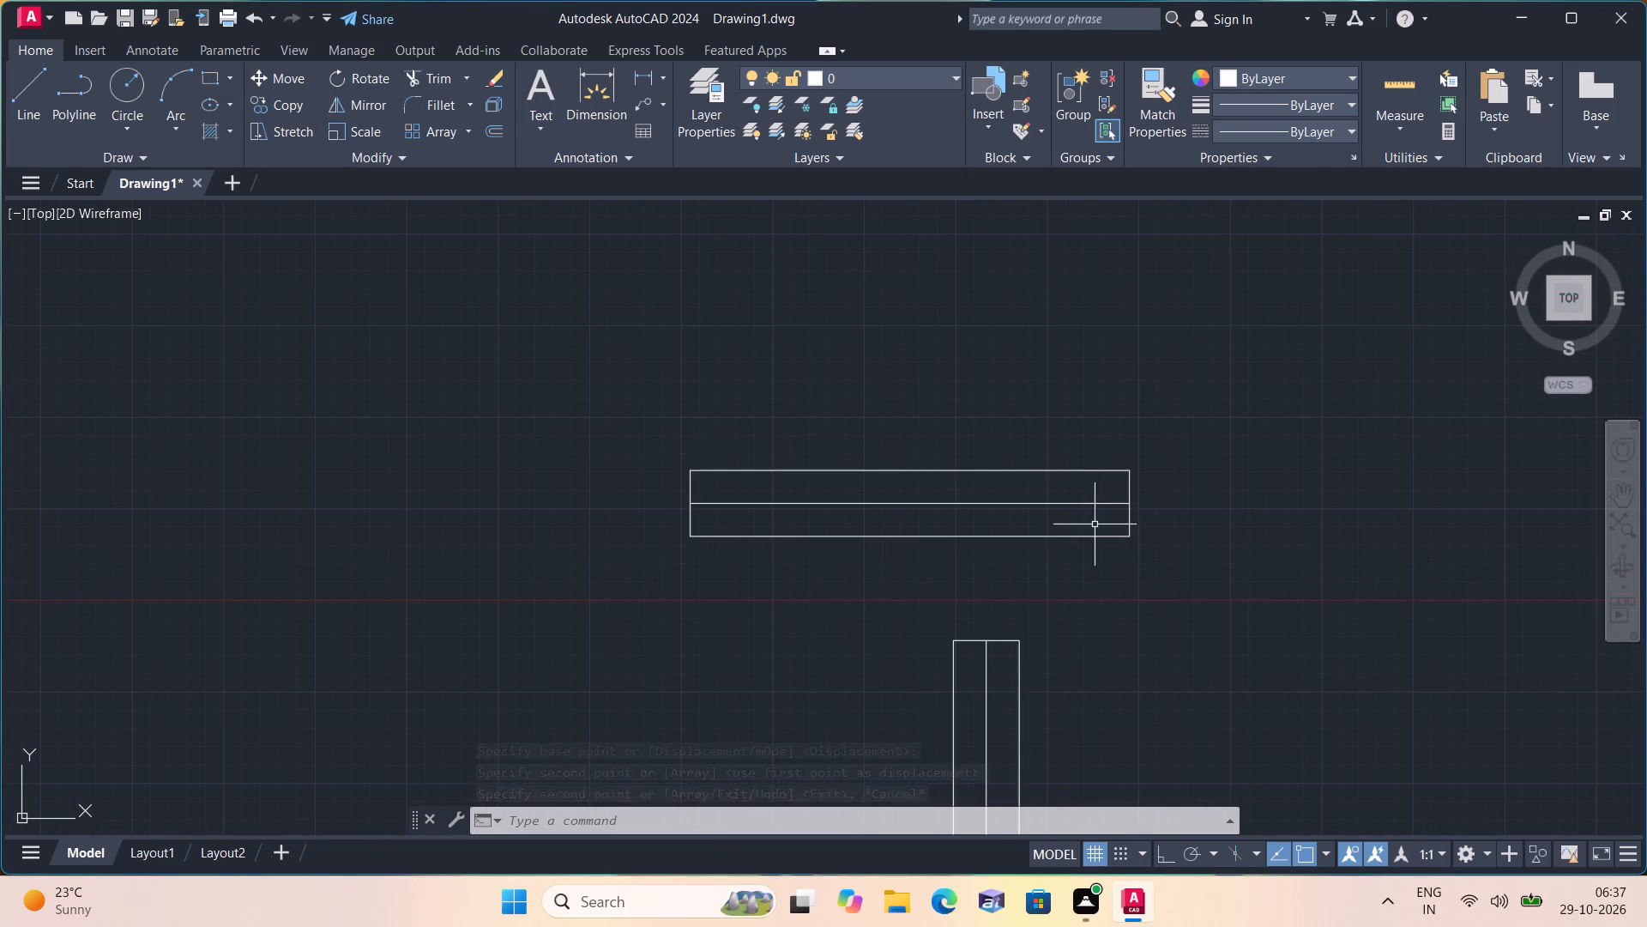
{"action": "key", "text": "t"}
{"action": "key", "text": "r"}
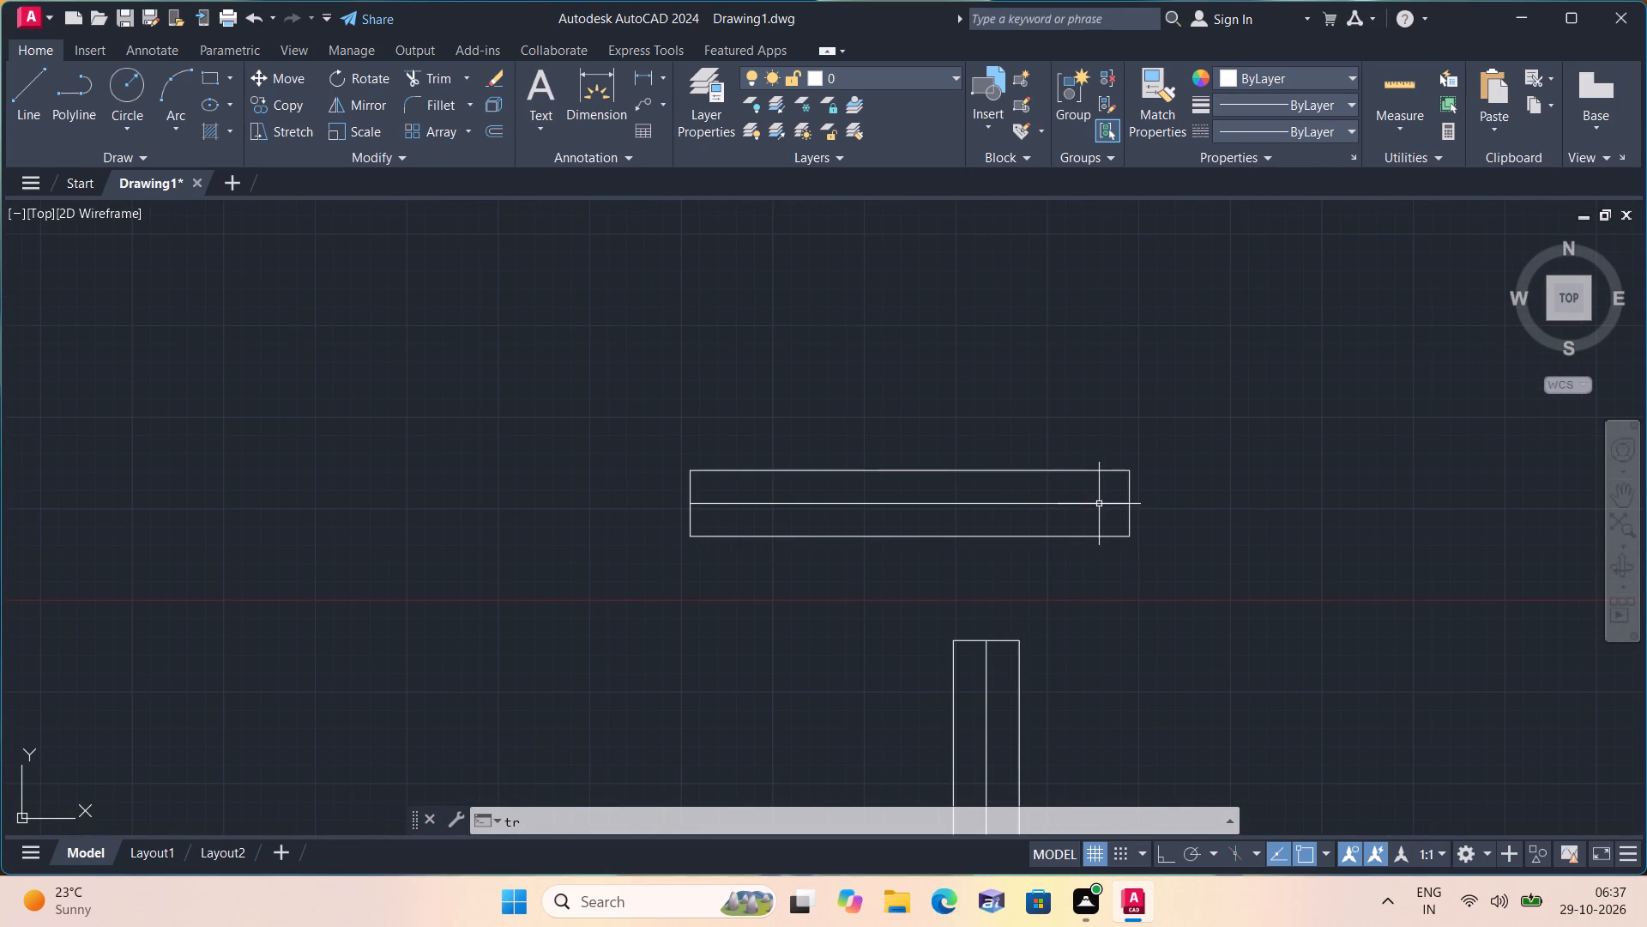
{"action": "type", "text": "im"}
{"action": "key", "text": "space"}
{"action": "left_click_drag", "start_coordinate": [1102, 537], "coordinate": [1116, 545]}
{"action": "left_click_drag", "start_coordinate": [1119, 516], "coordinate": [1117, 516]}
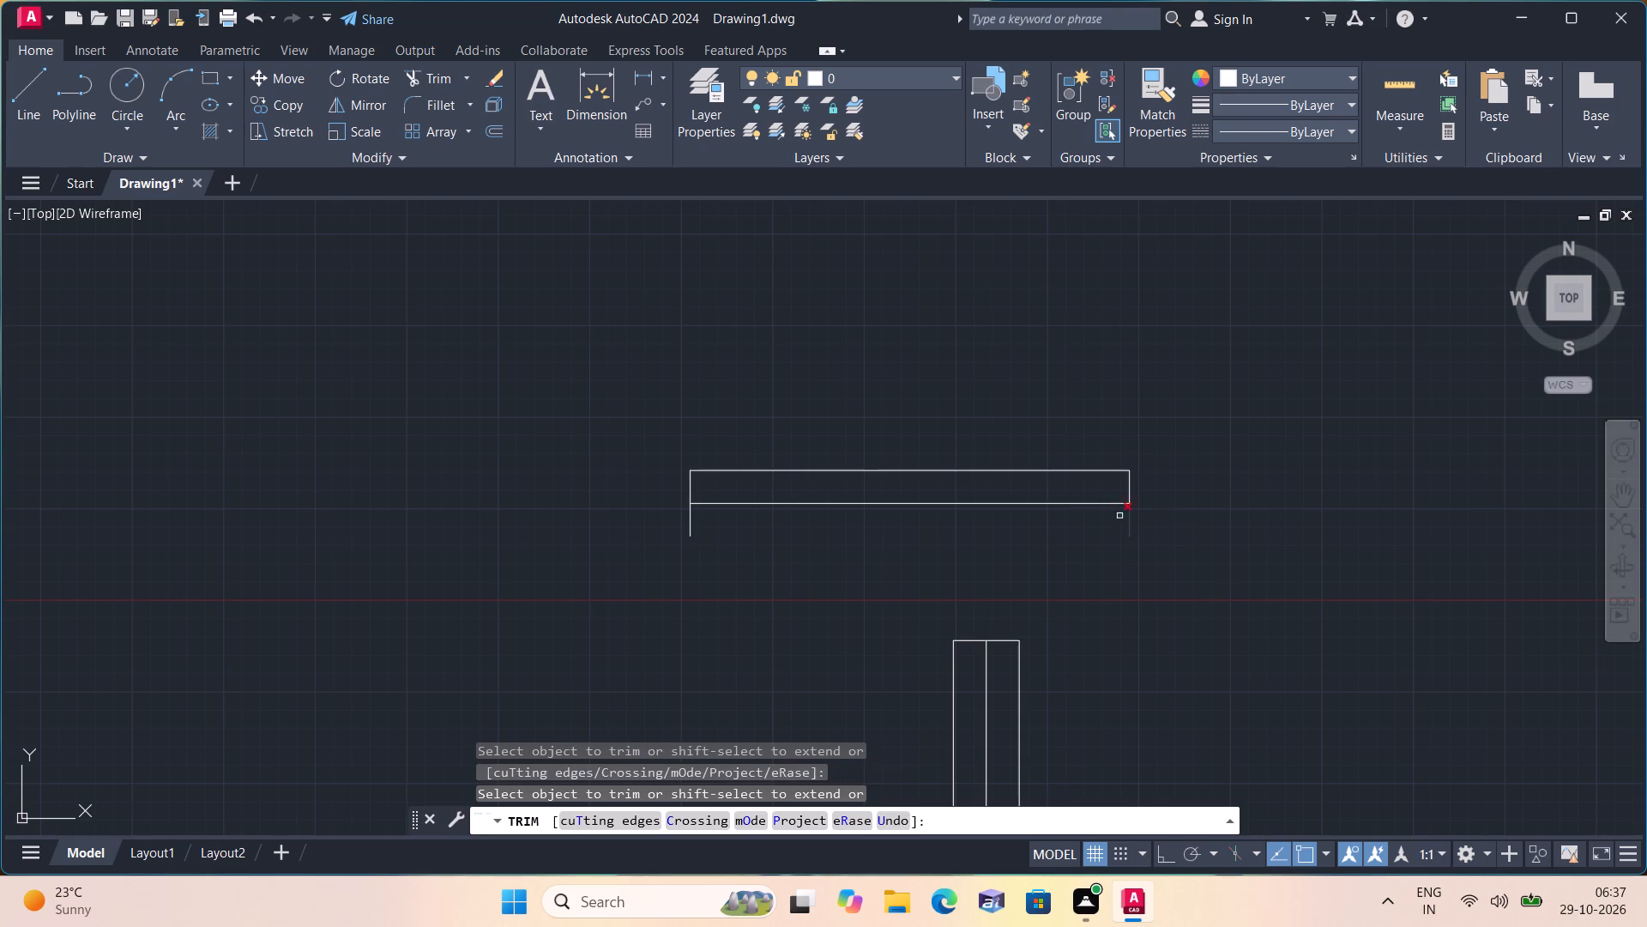
{"action": "left_click_drag", "start_coordinate": [1117, 516], "coordinate": [1103, 517]}
{"action": "left_click", "coordinate": [1179, 508]}
{"action": "left_click_drag", "start_coordinate": [738, 529], "coordinate": [712, 527]}
{"action": "left_click", "coordinate": [581, 524]}
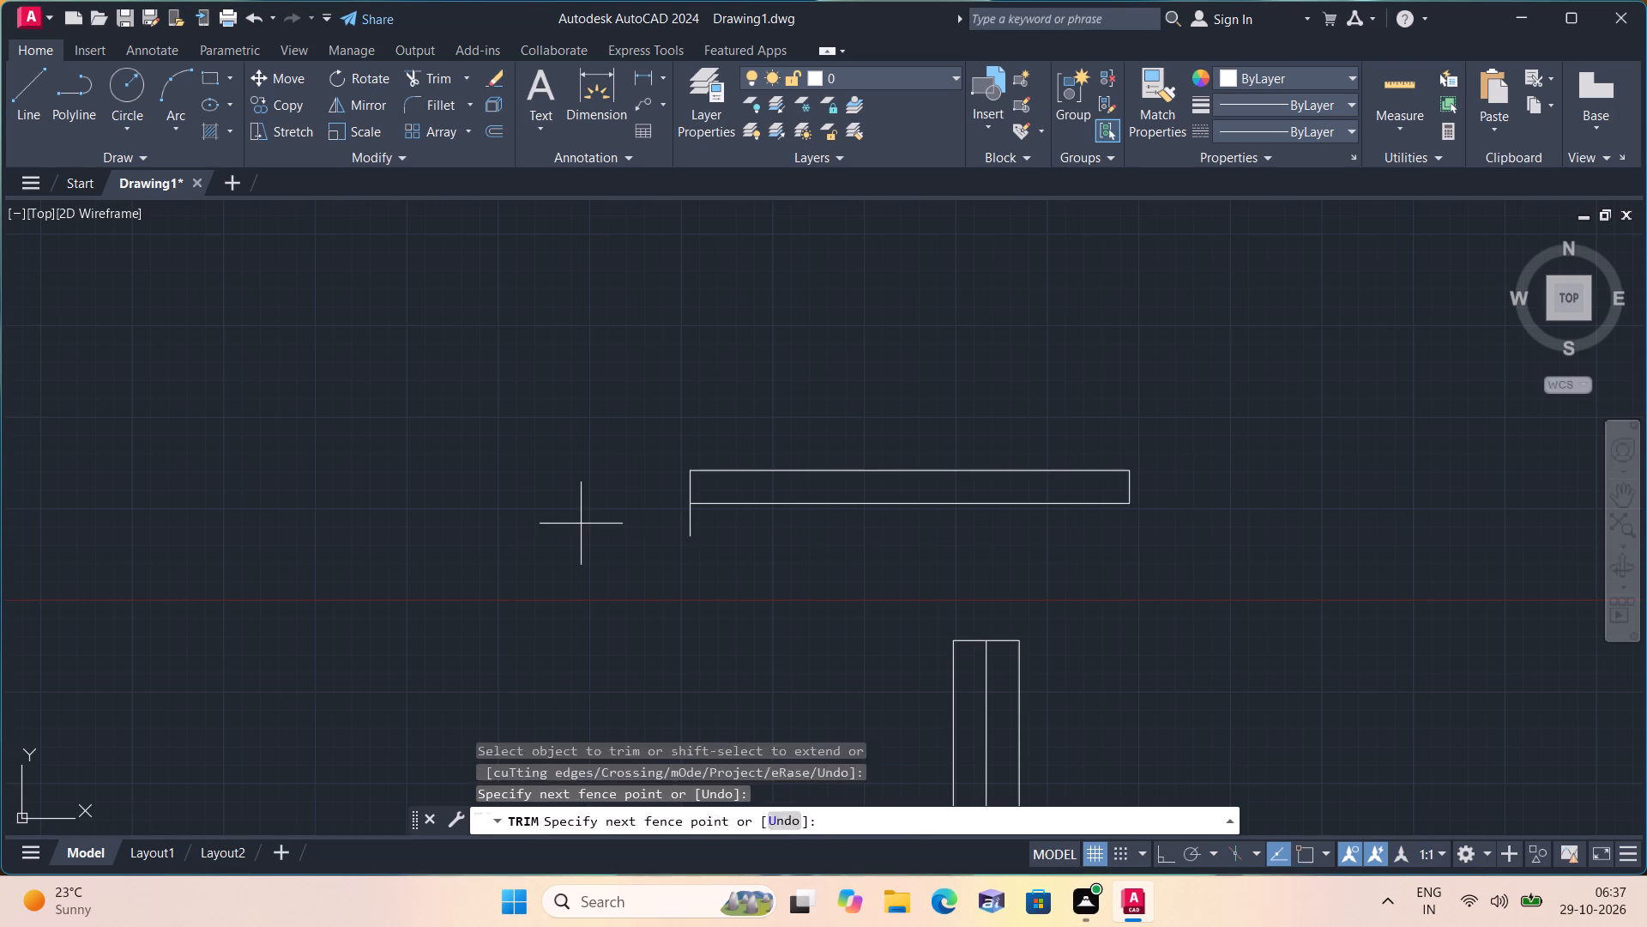
{"action": "left_click_drag", "start_coordinate": [707, 523], "coordinate": [730, 523]}
{"action": "key", "text": "space"}
Draw a centre line along the half-thickness window symbol between the midpoints of its two short ends.
{"action": "type", "text": "l"}
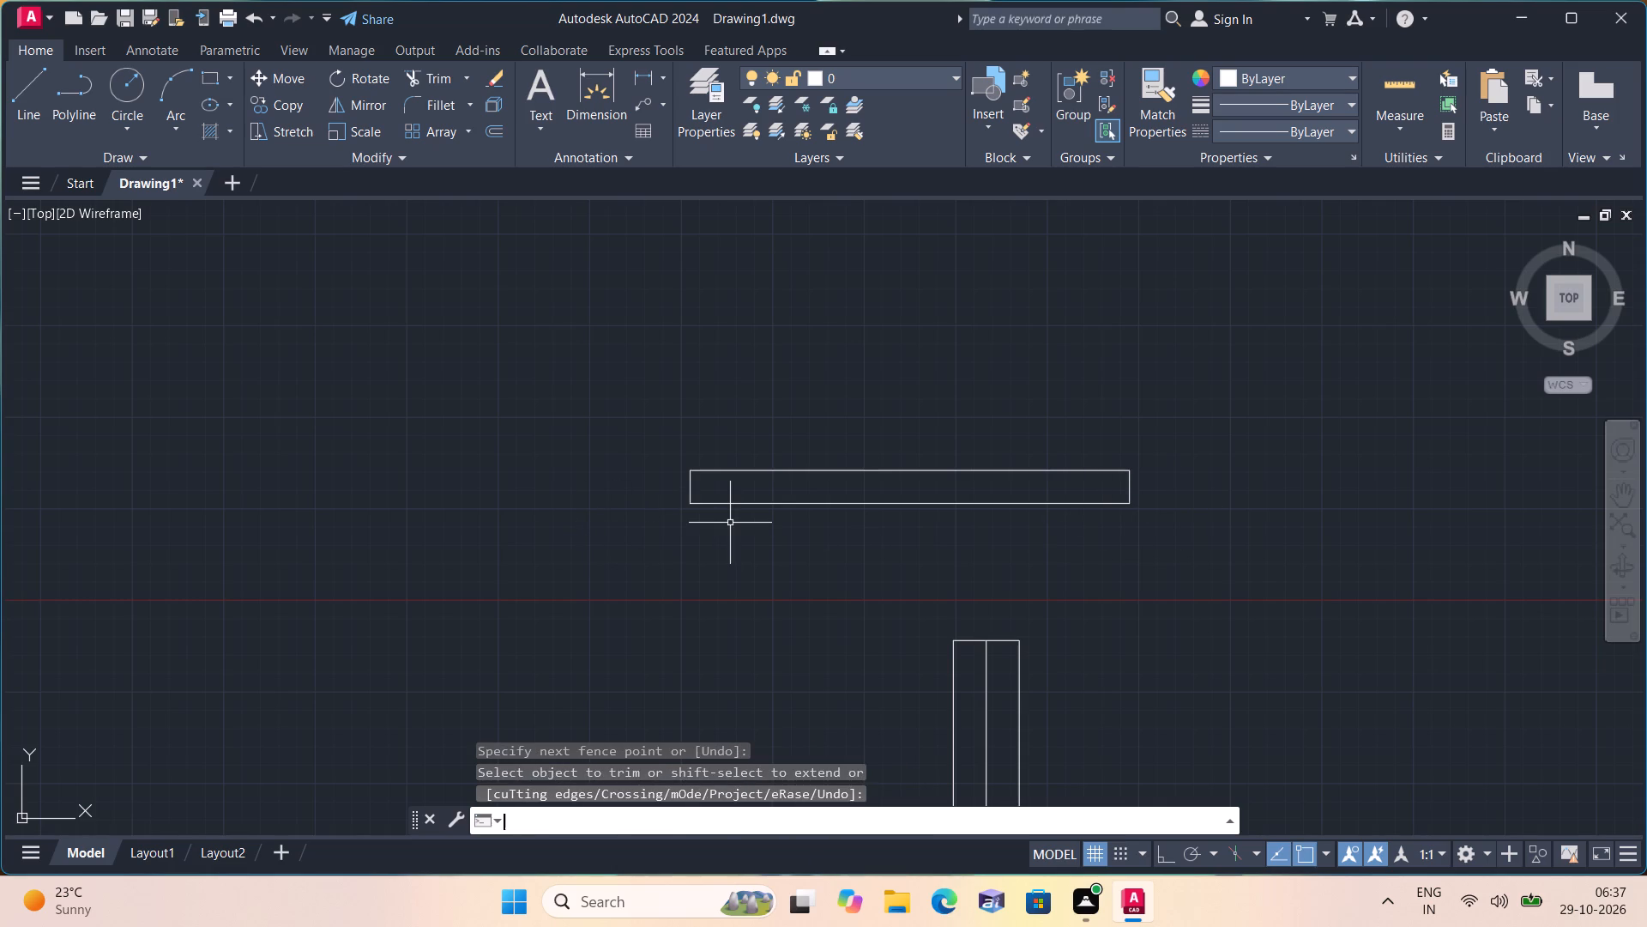
{"action": "key", "text": "space"}
{"action": "left_click", "coordinate": [691, 489]}
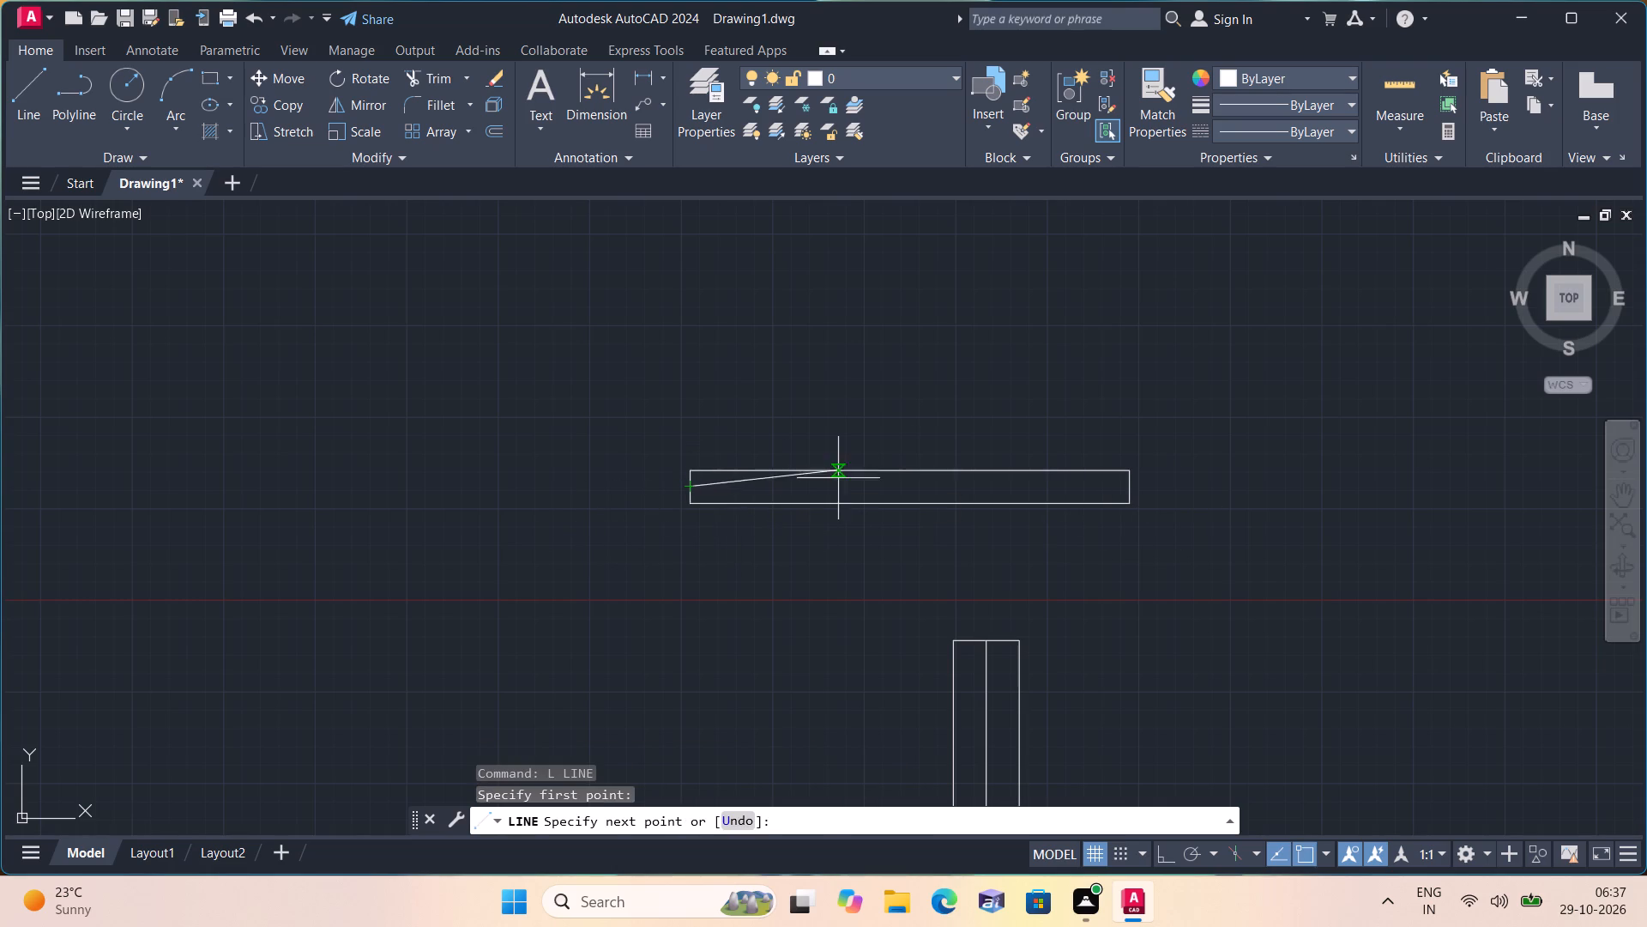
{"action": "left_click", "coordinate": [1131, 486]}
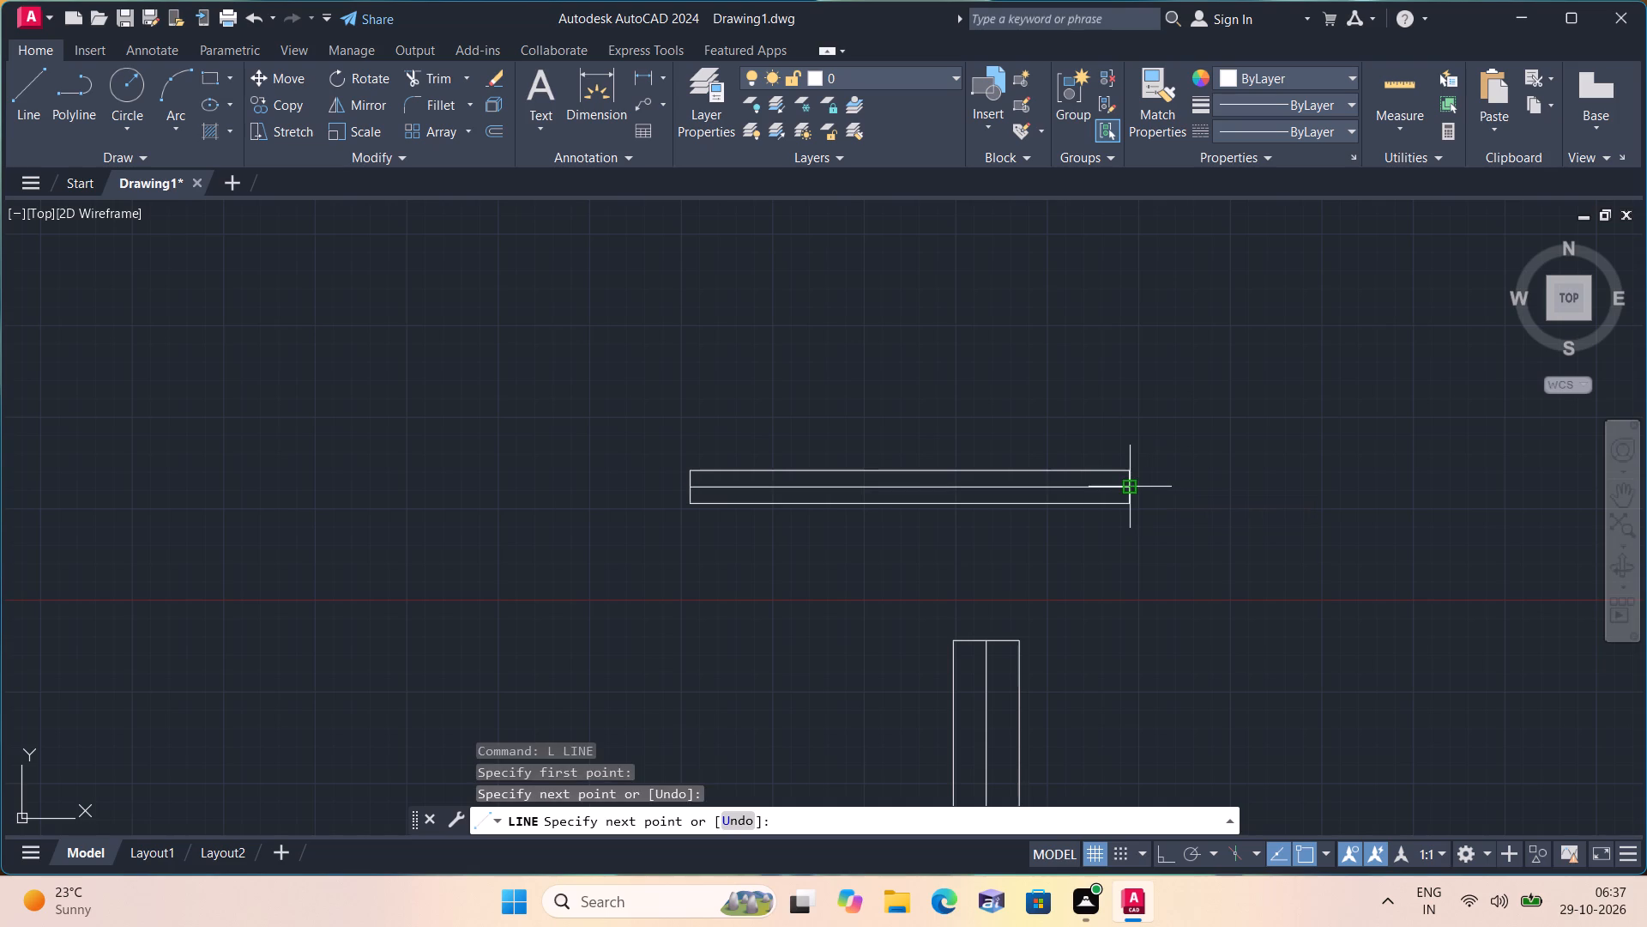
{"action": "key", "text": "space"}
Copy the half-thickness 5' window symbol into the top wall of the staircase bay, centred on the inner wall line.
{"action": "left_click", "coordinate": [1177, 539]}
{"action": "left_click", "coordinate": [624, 434]}
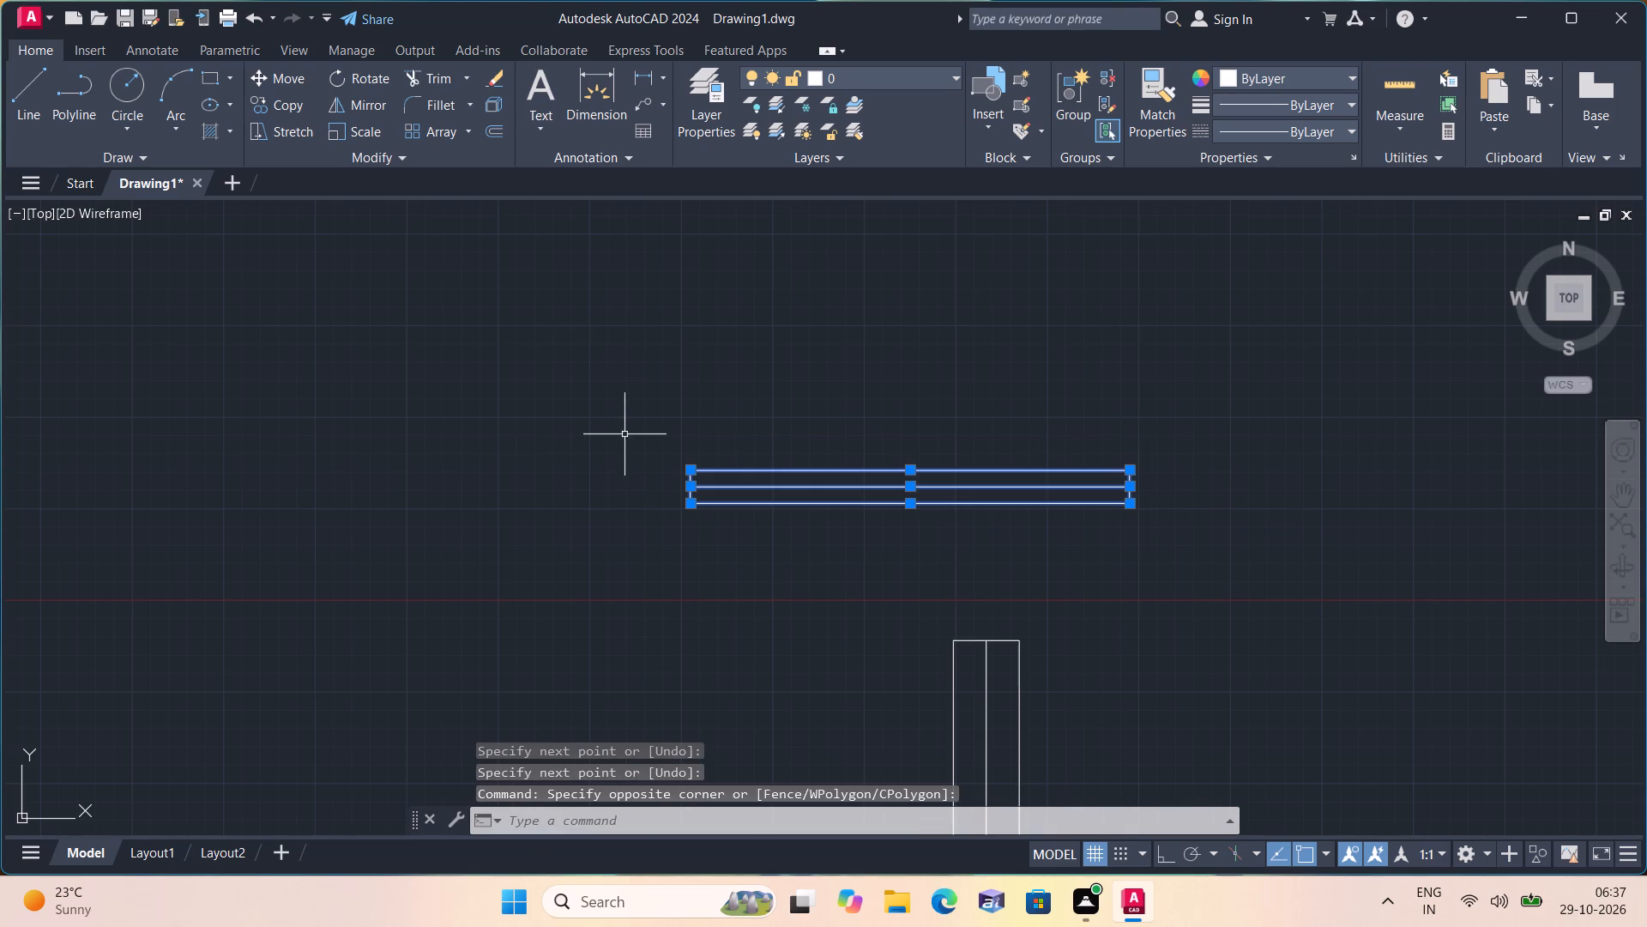
{"action": "left_click", "coordinate": [273, 94]}
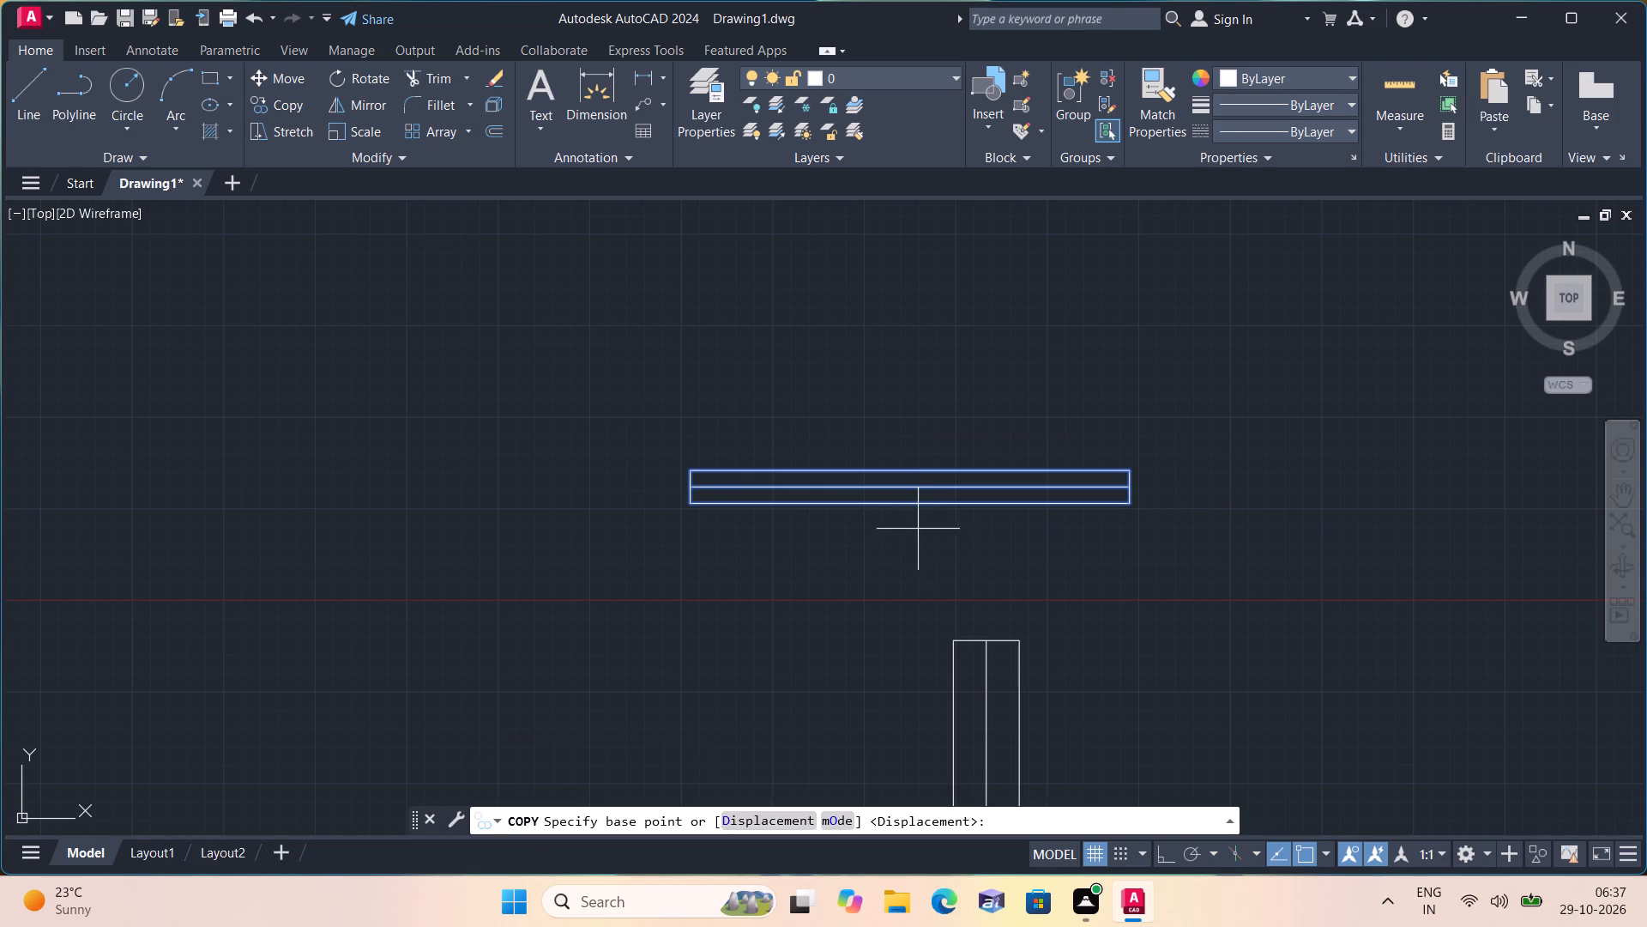
{"action": "left_click", "coordinate": [909, 499]}
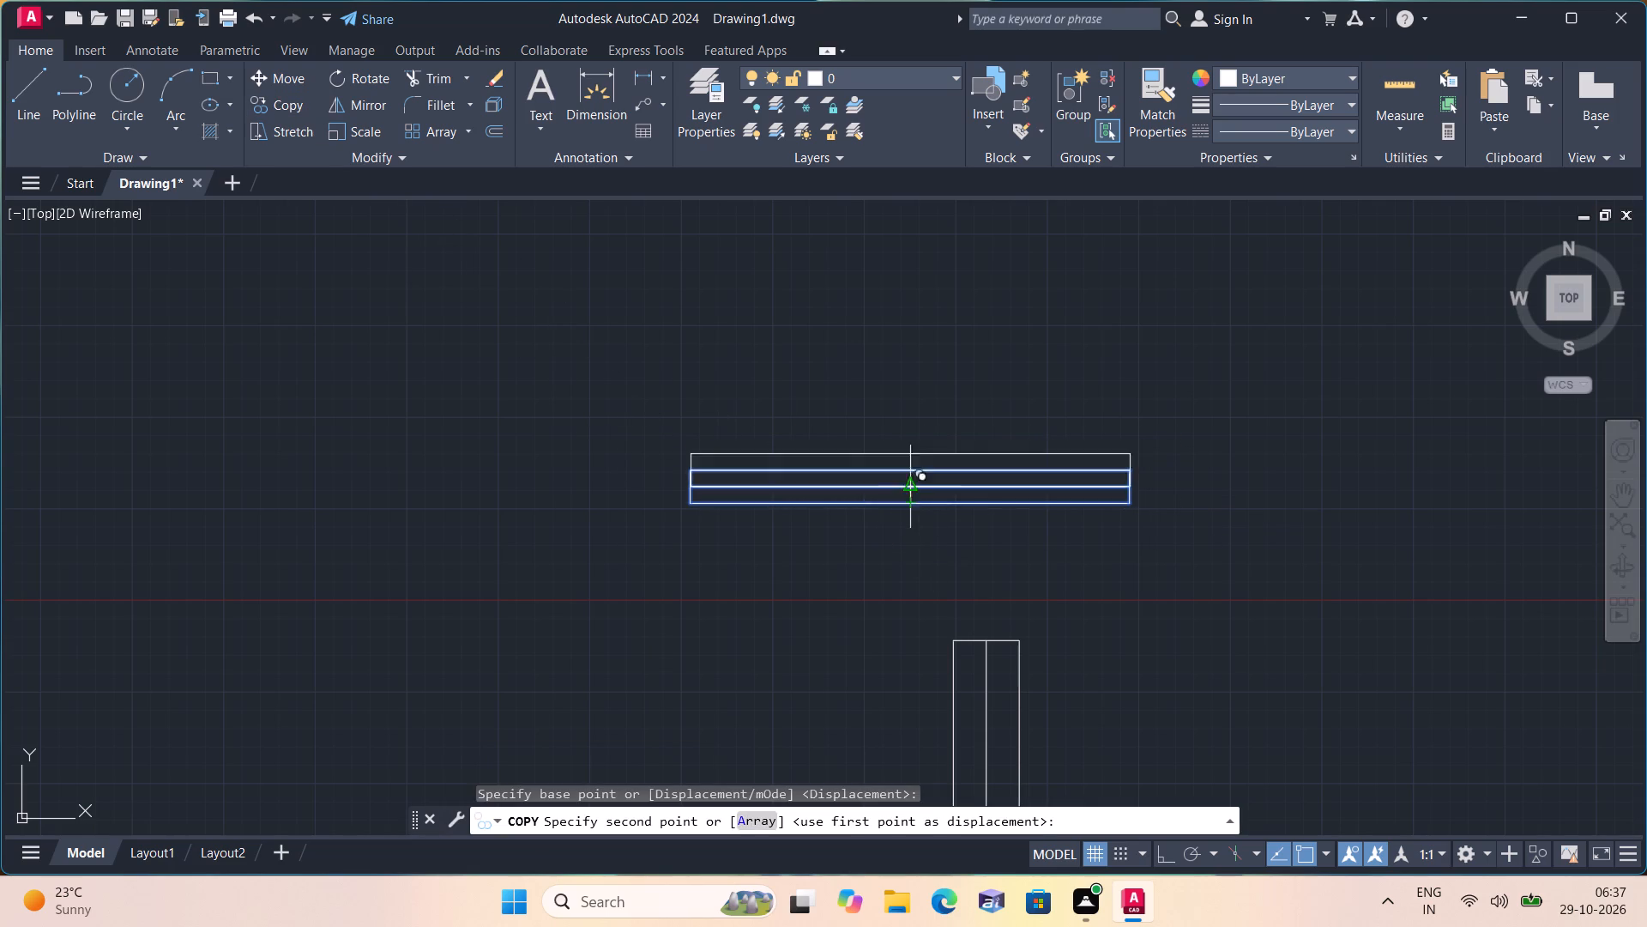
{"action": "scroll", "coordinate": [968, 397], "scroll_direction": "down", "scroll_amount": 4}
{"action": "scroll", "coordinate": [535, 377], "scroll_direction": "up", "scroll_amount": 3}
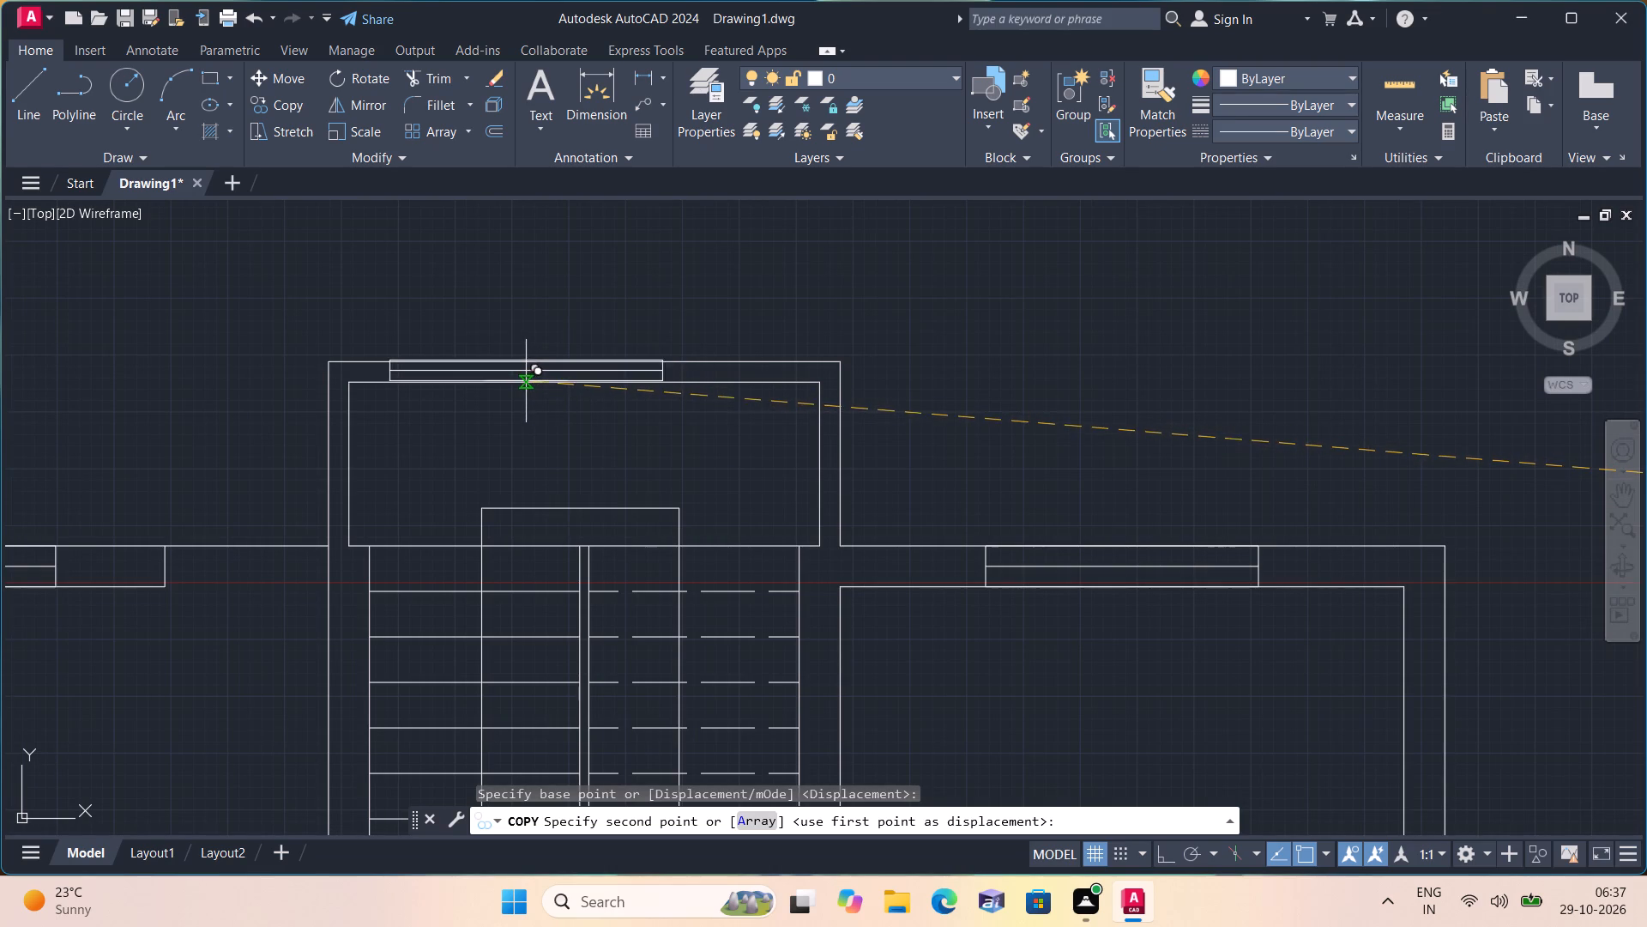
{"action": "scroll", "coordinate": [651, 379], "scroll_direction": "up", "scroll_amount": 2}
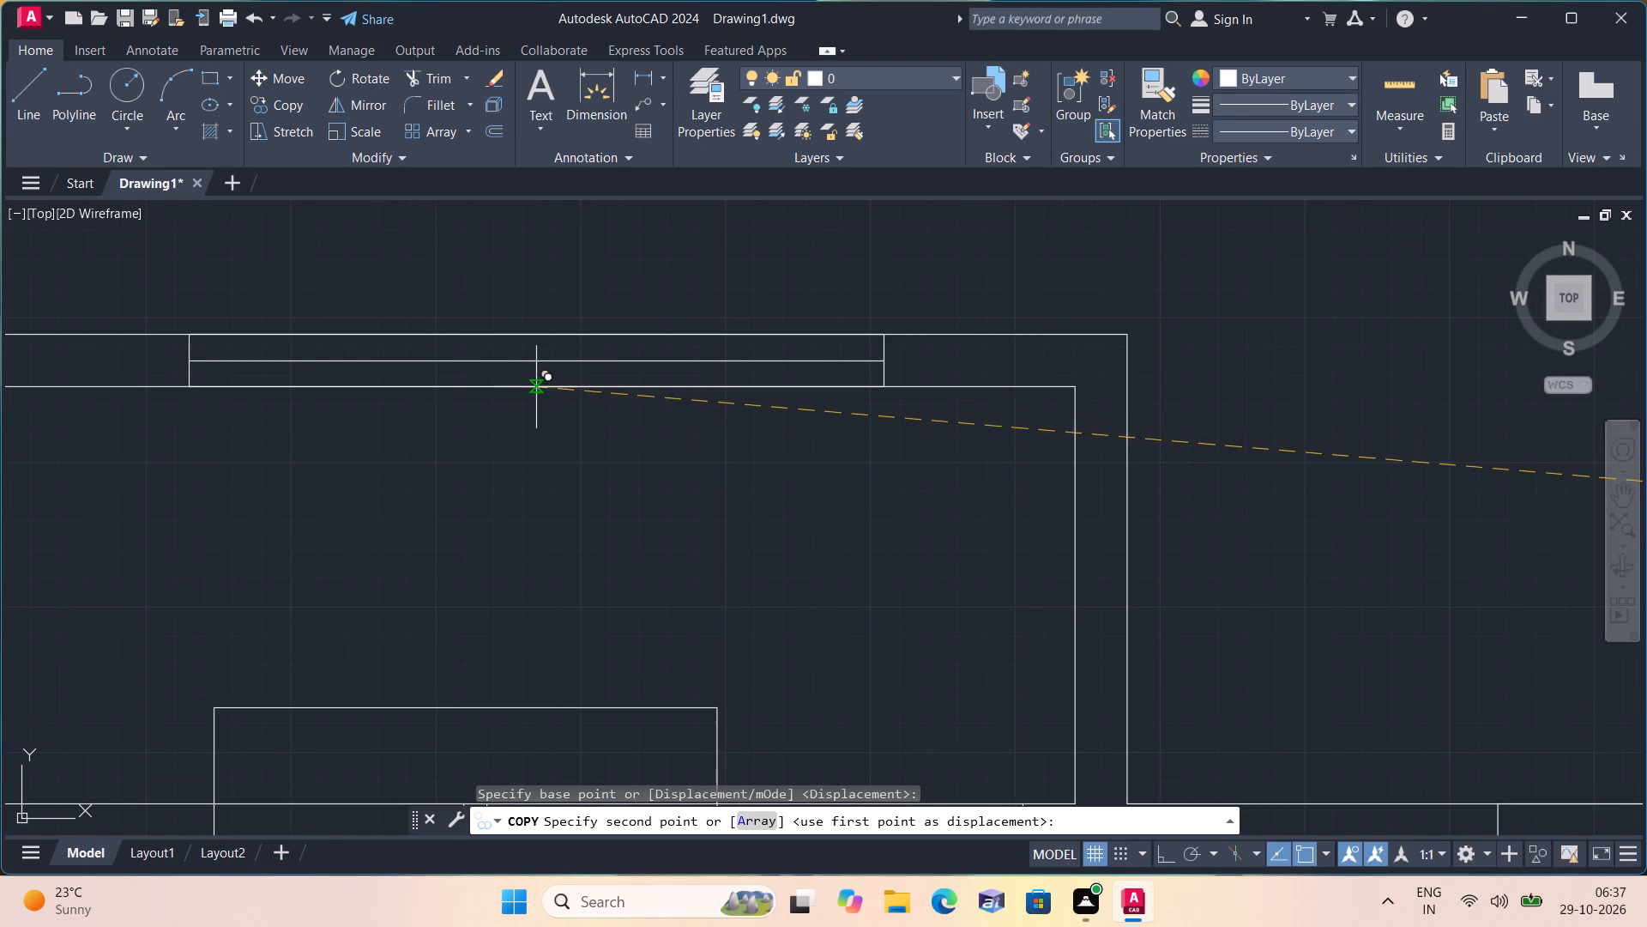
{"action": "scroll", "coordinate": [644, 517], "scroll_direction": "down", "scroll_amount": 1}
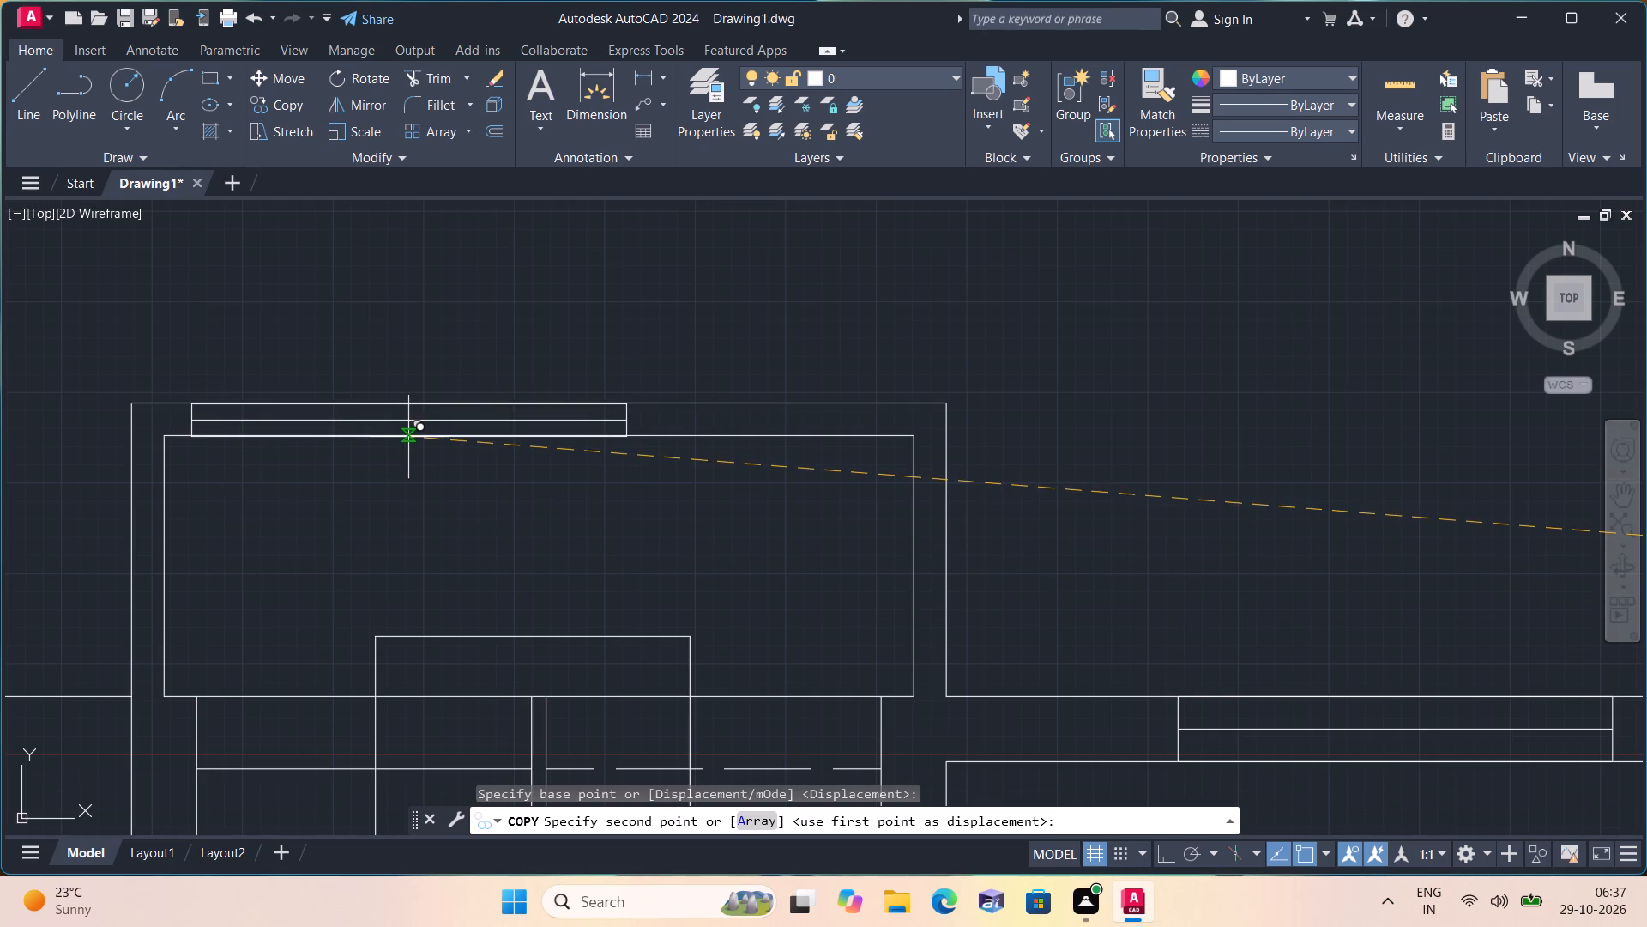
{"action": "left_click", "coordinate": [546, 437]}
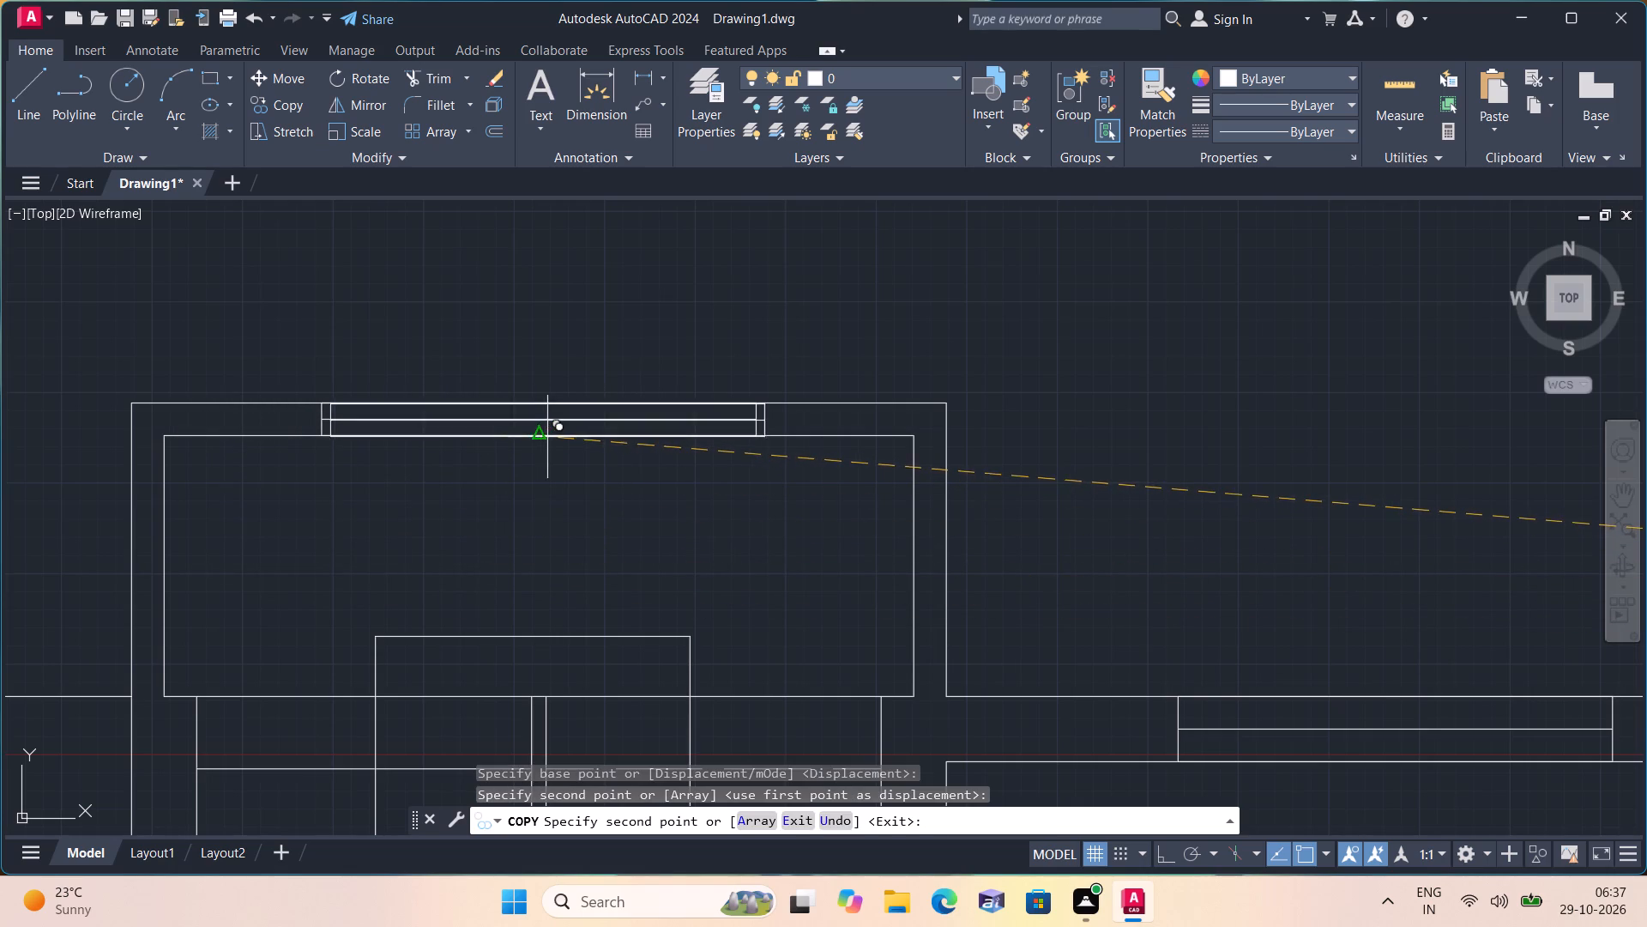
Finish copying windows and delete all the spare window symbols lying outside the floor plan.
{"action": "scroll", "coordinate": [889, 403], "scroll_direction": "down", "scroll_amount": 2}
{"action": "key", "text": "Escape"}
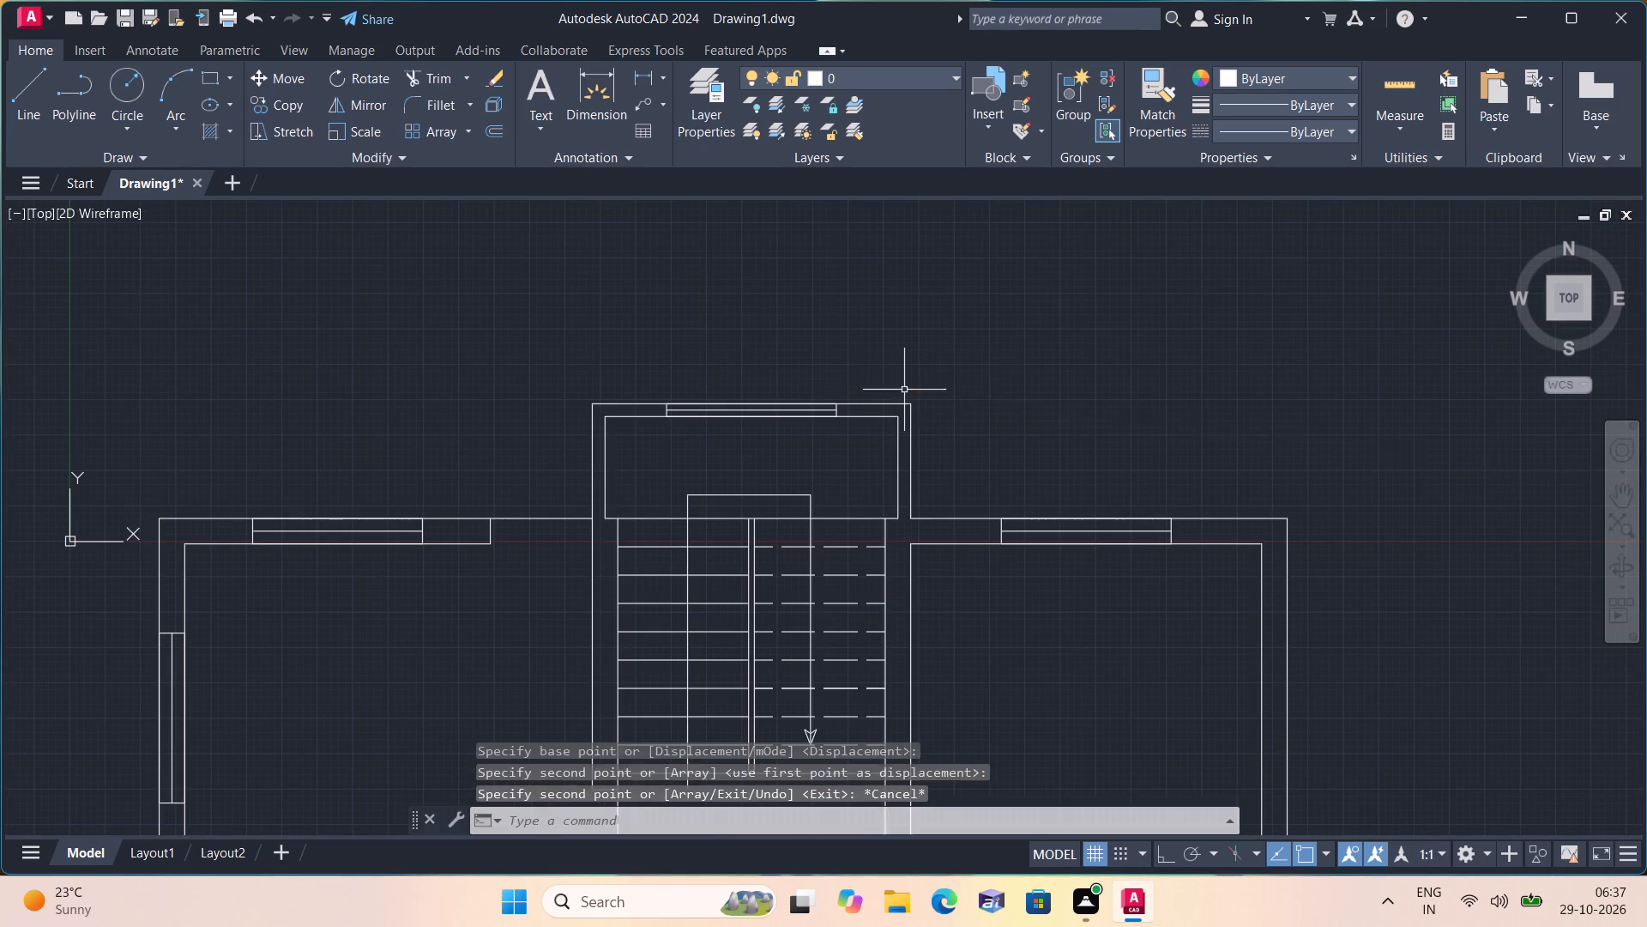
{"action": "scroll", "coordinate": [903, 390], "scroll_direction": "down", "scroll_amount": 2}
{"action": "left_click_drag", "start_coordinate": [1106, 379], "coordinate": [1114, 384]}
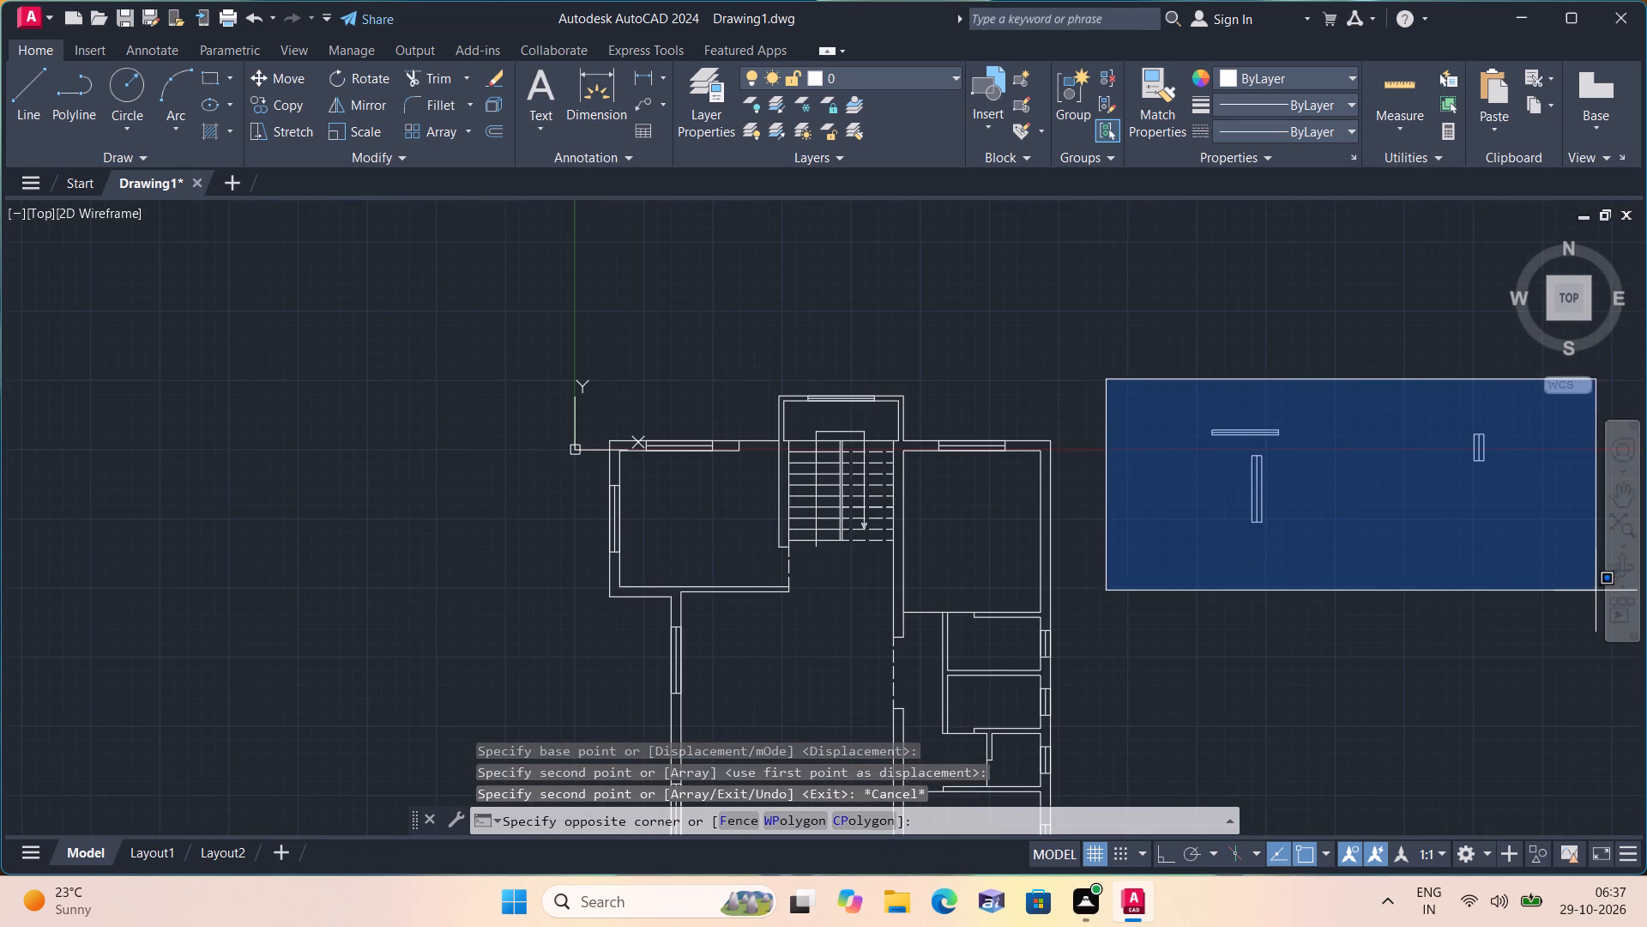
{"action": "left_click", "coordinate": [1596, 591]}
{"action": "key", "text": "Delete"}
Start a solid hatch in black (0,0,0) and fill the walls of the top-right room and both sides of the staircase.
{"action": "scroll", "coordinate": [754, 398], "scroll_direction": "down", "scroll_amount": 1}
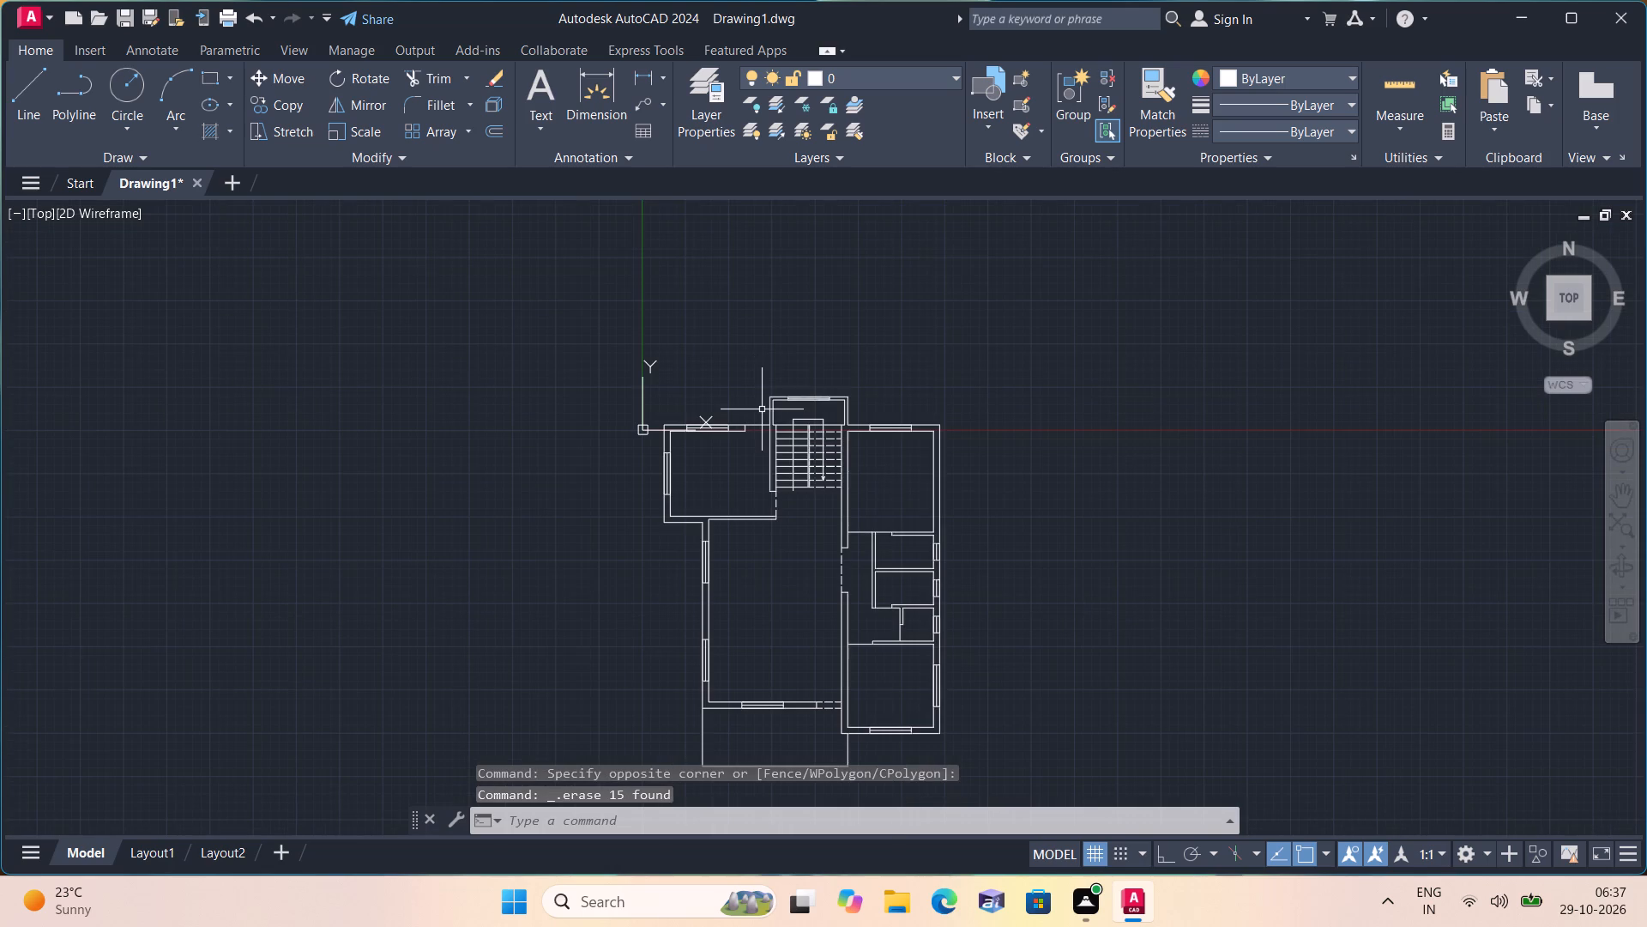
{"action": "type", "text": "h"}
{"action": "key", "text": "space"}
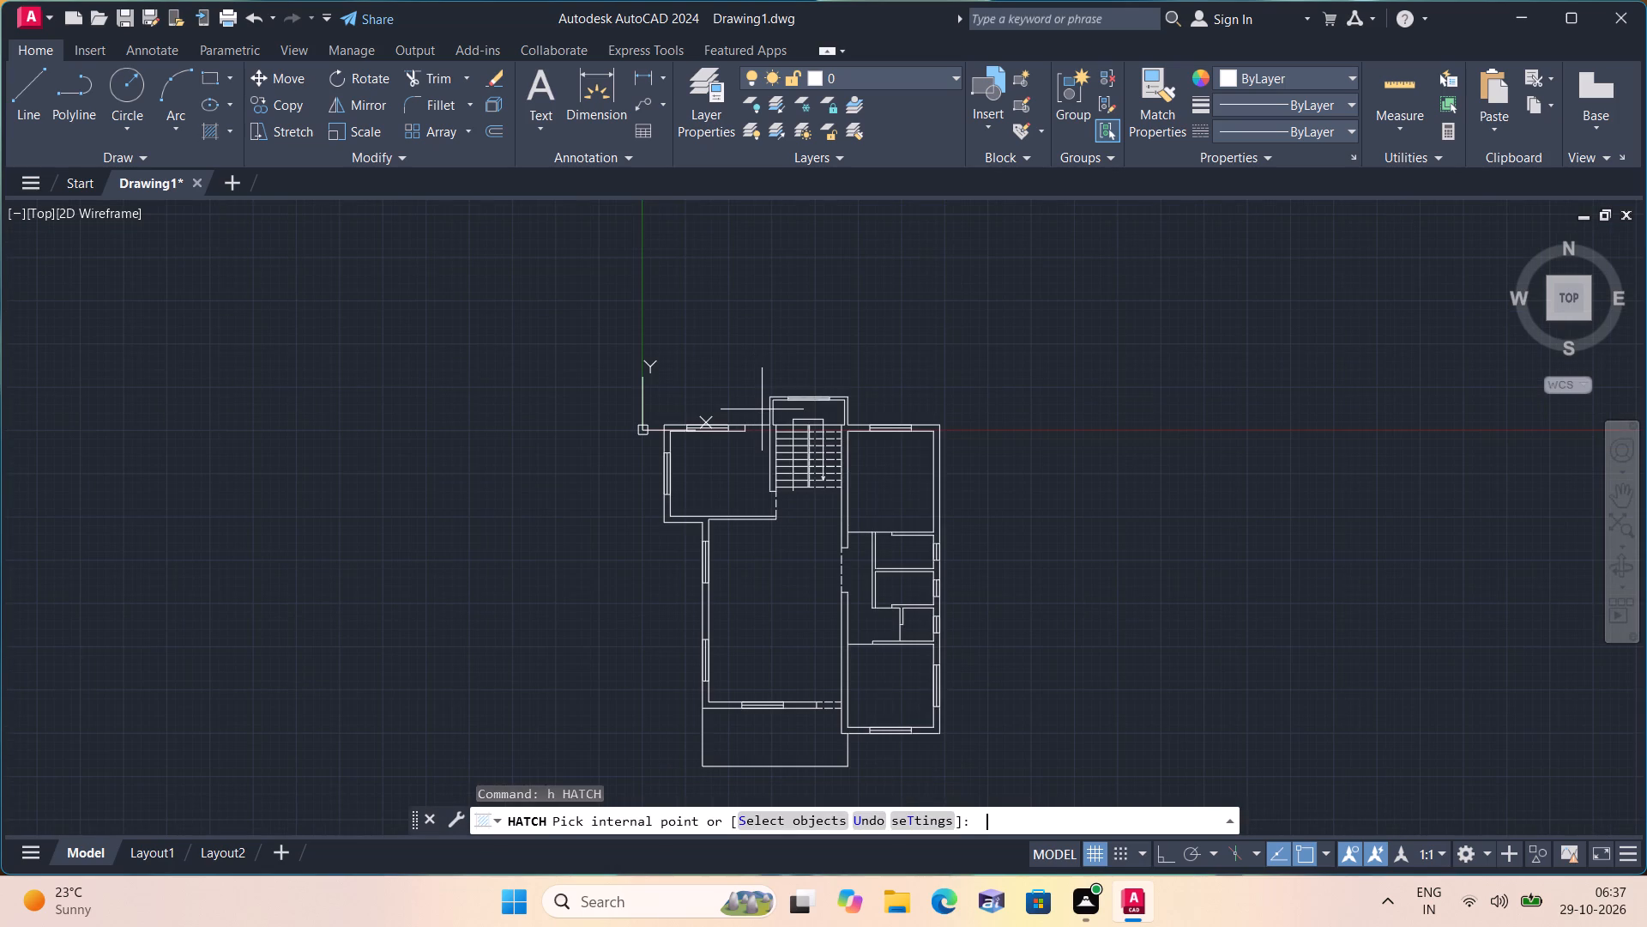
{"action": "left_click", "coordinate": [522, 70]}
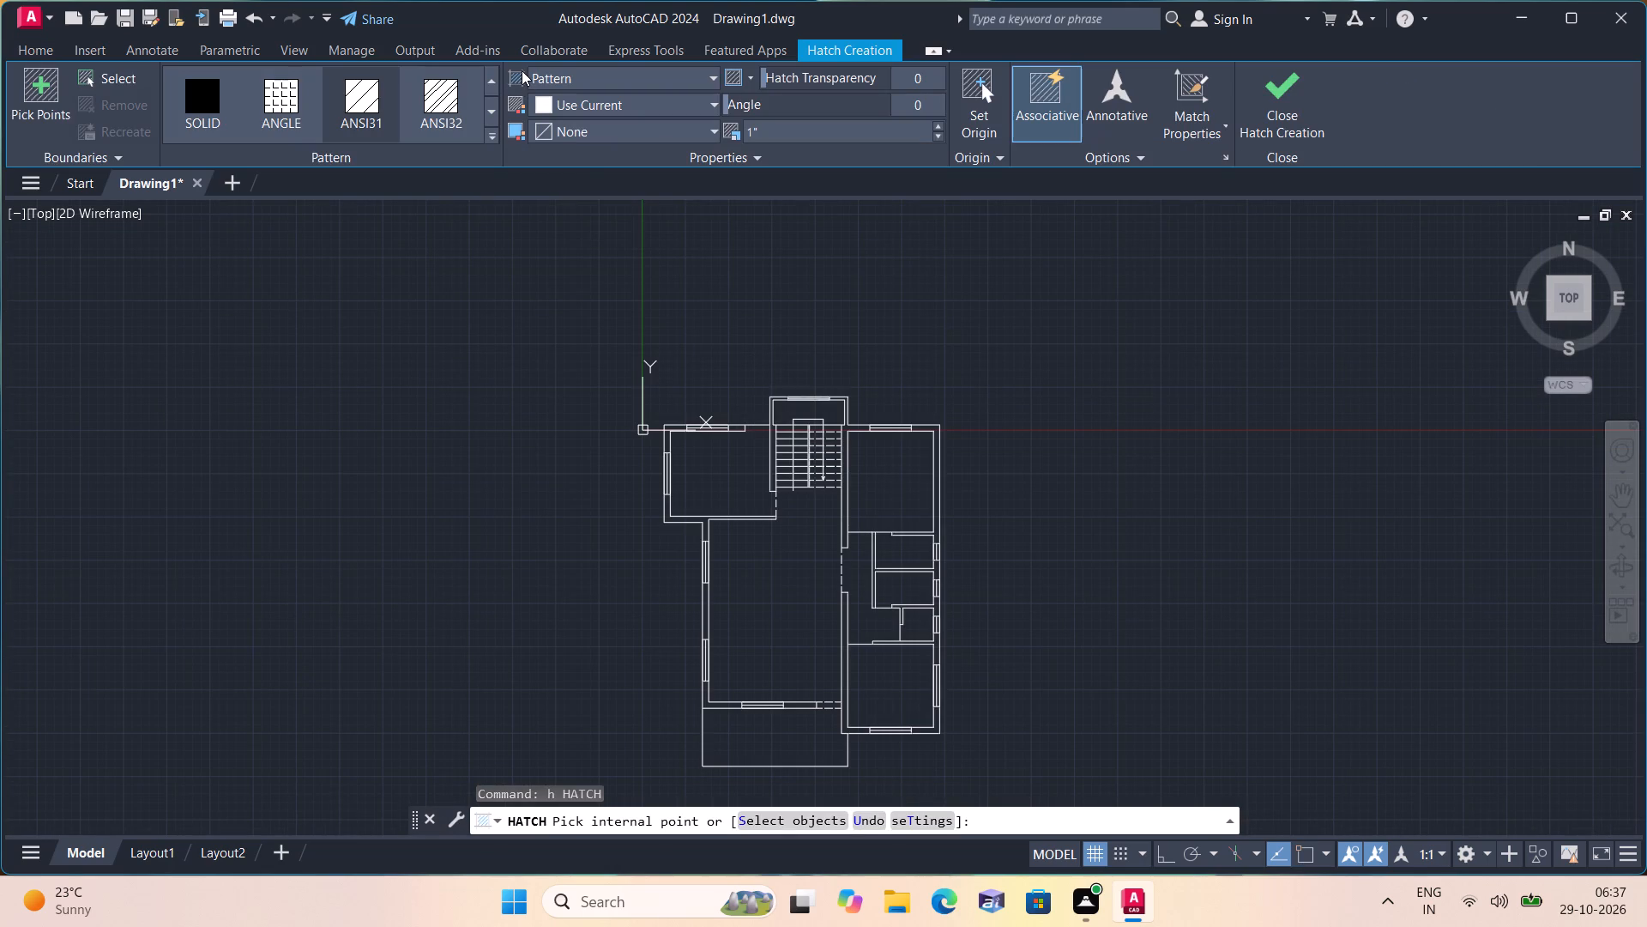
{"action": "left_click", "coordinate": [522, 70]}
{"action": "left_click", "coordinate": [552, 98]}
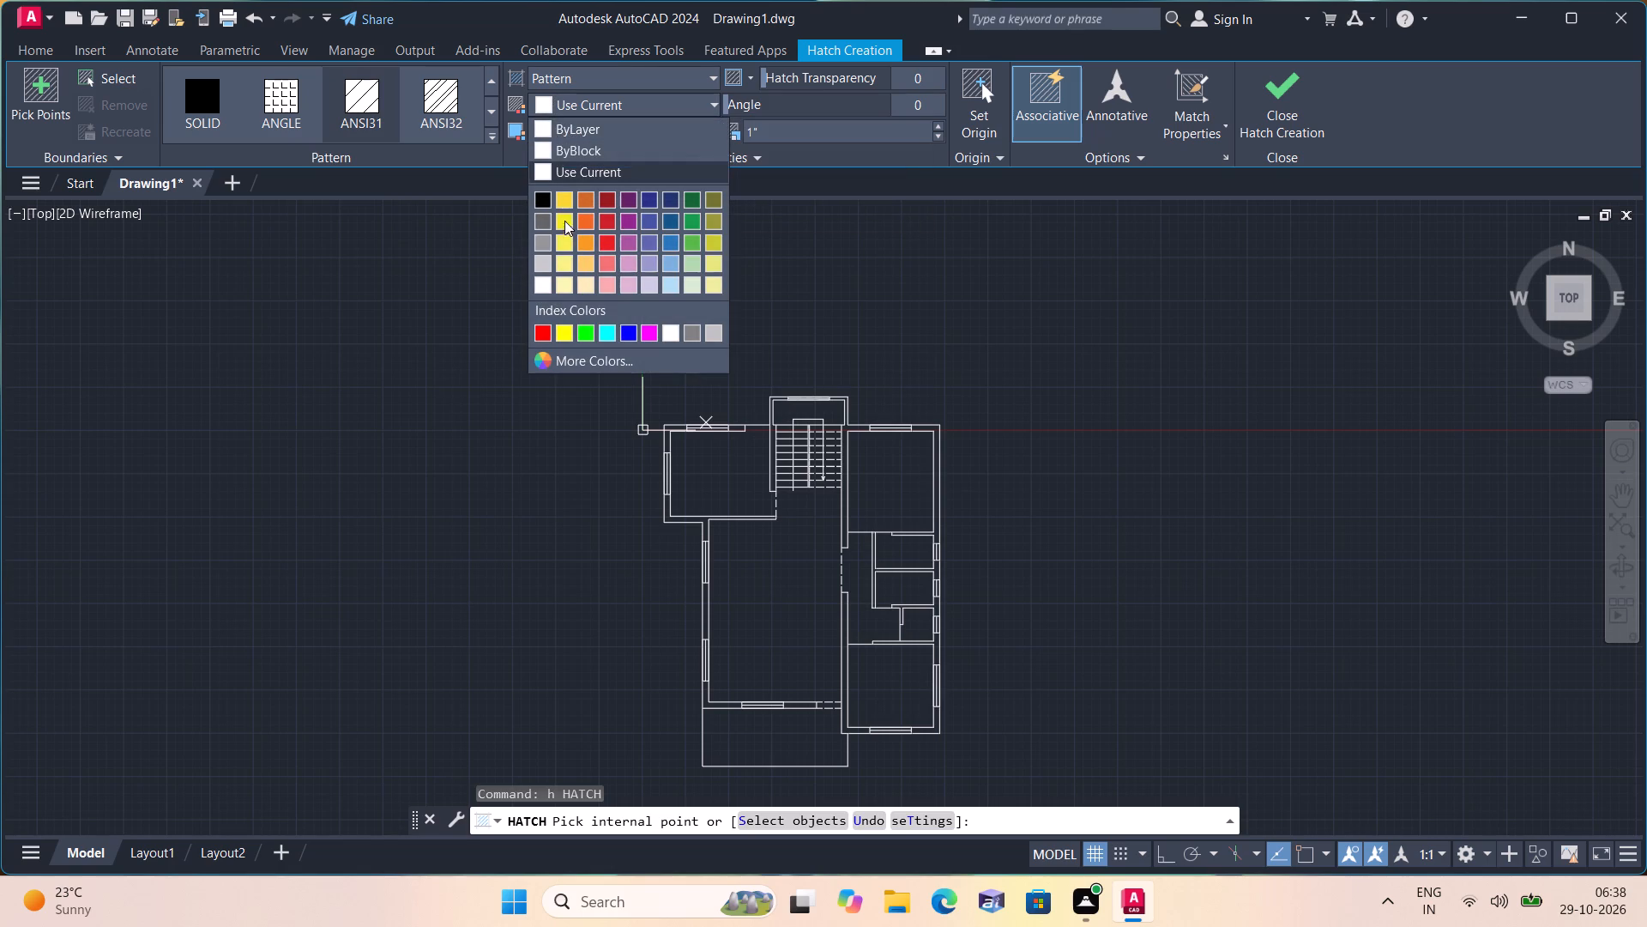
{"action": "left_click", "coordinate": [539, 191]}
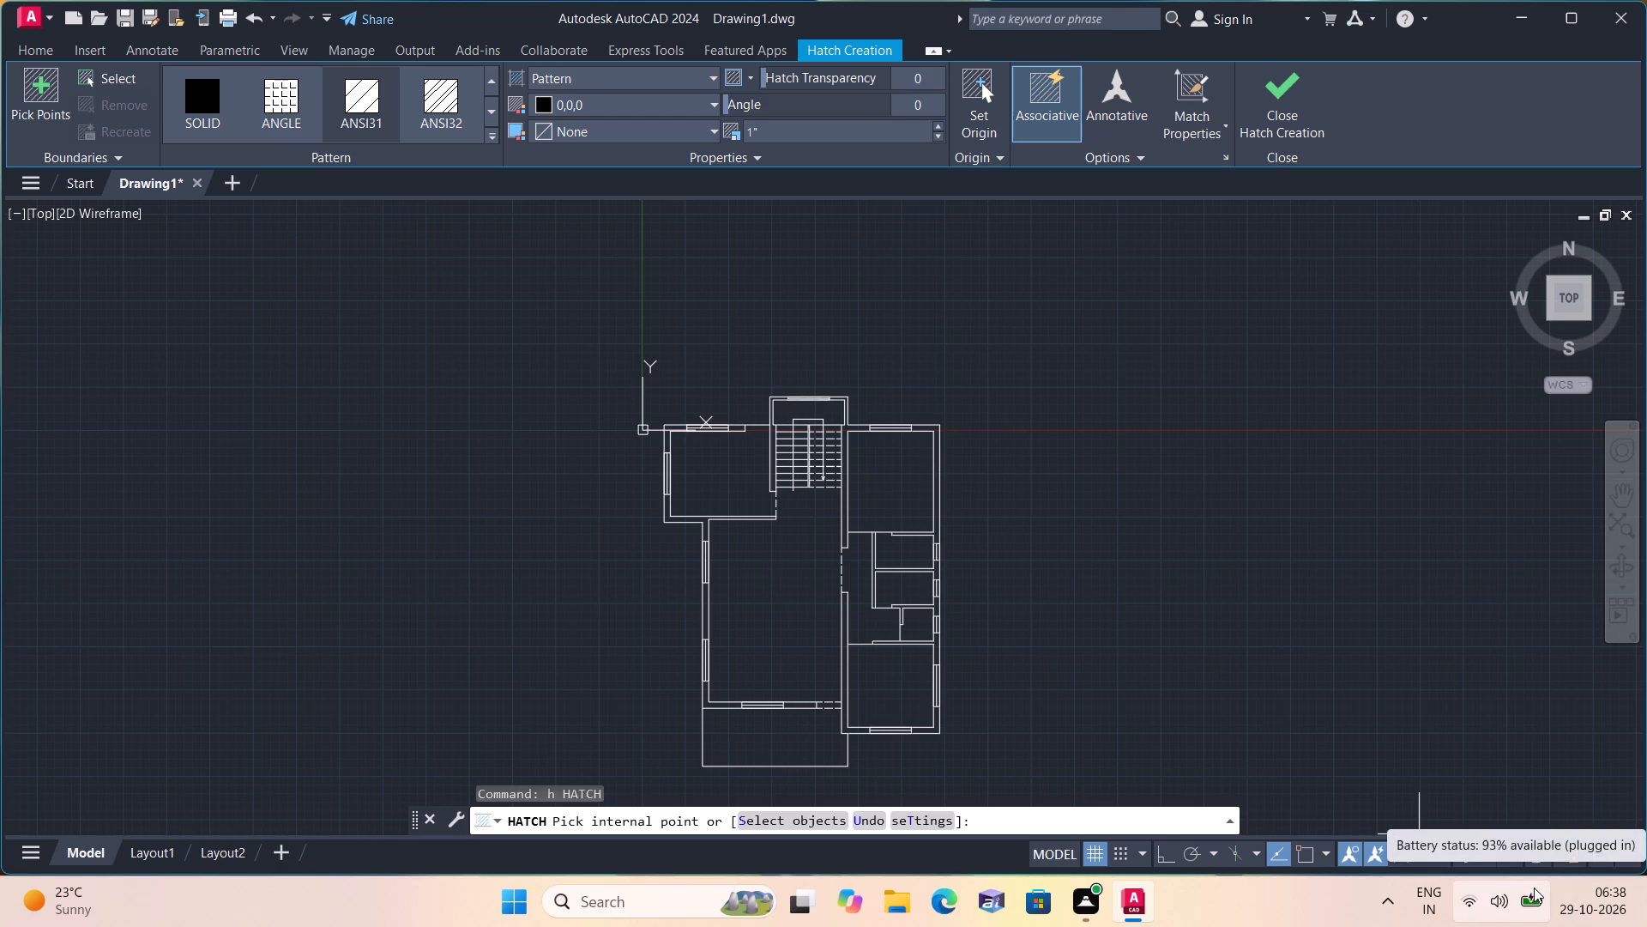
{"action": "scroll", "coordinate": [905, 425], "scroll_direction": "up", "scroll_amount": 3}
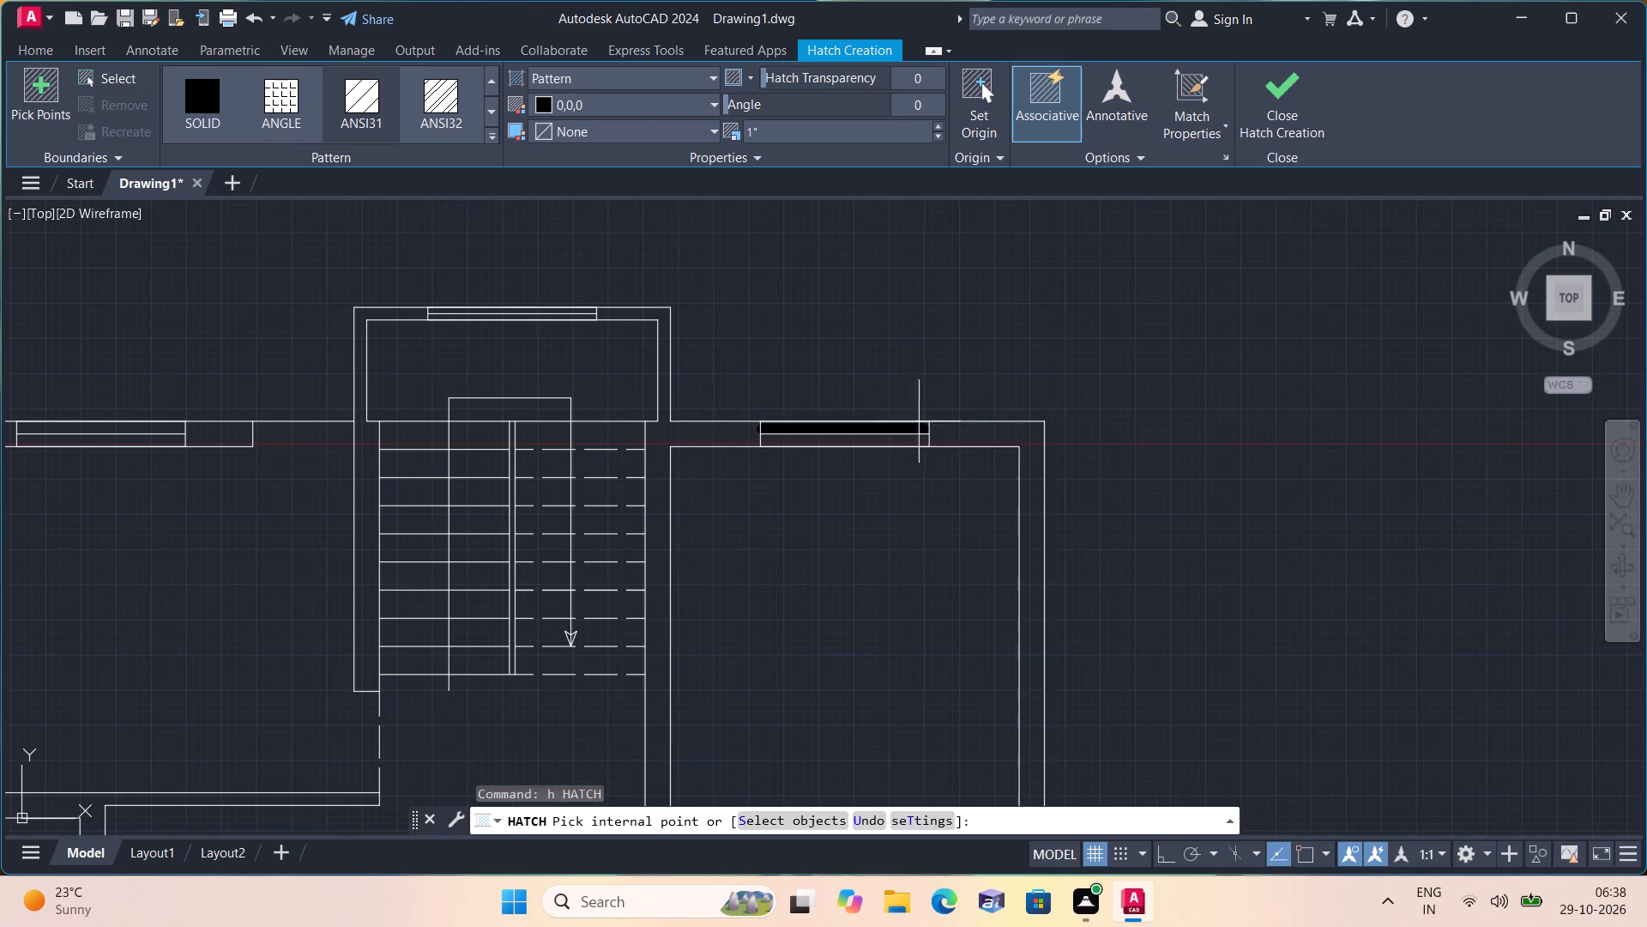
{"action": "left_click", "coordinate": [1017, 445]}
{"action": "left_click", "coordinate": [691, 429]}
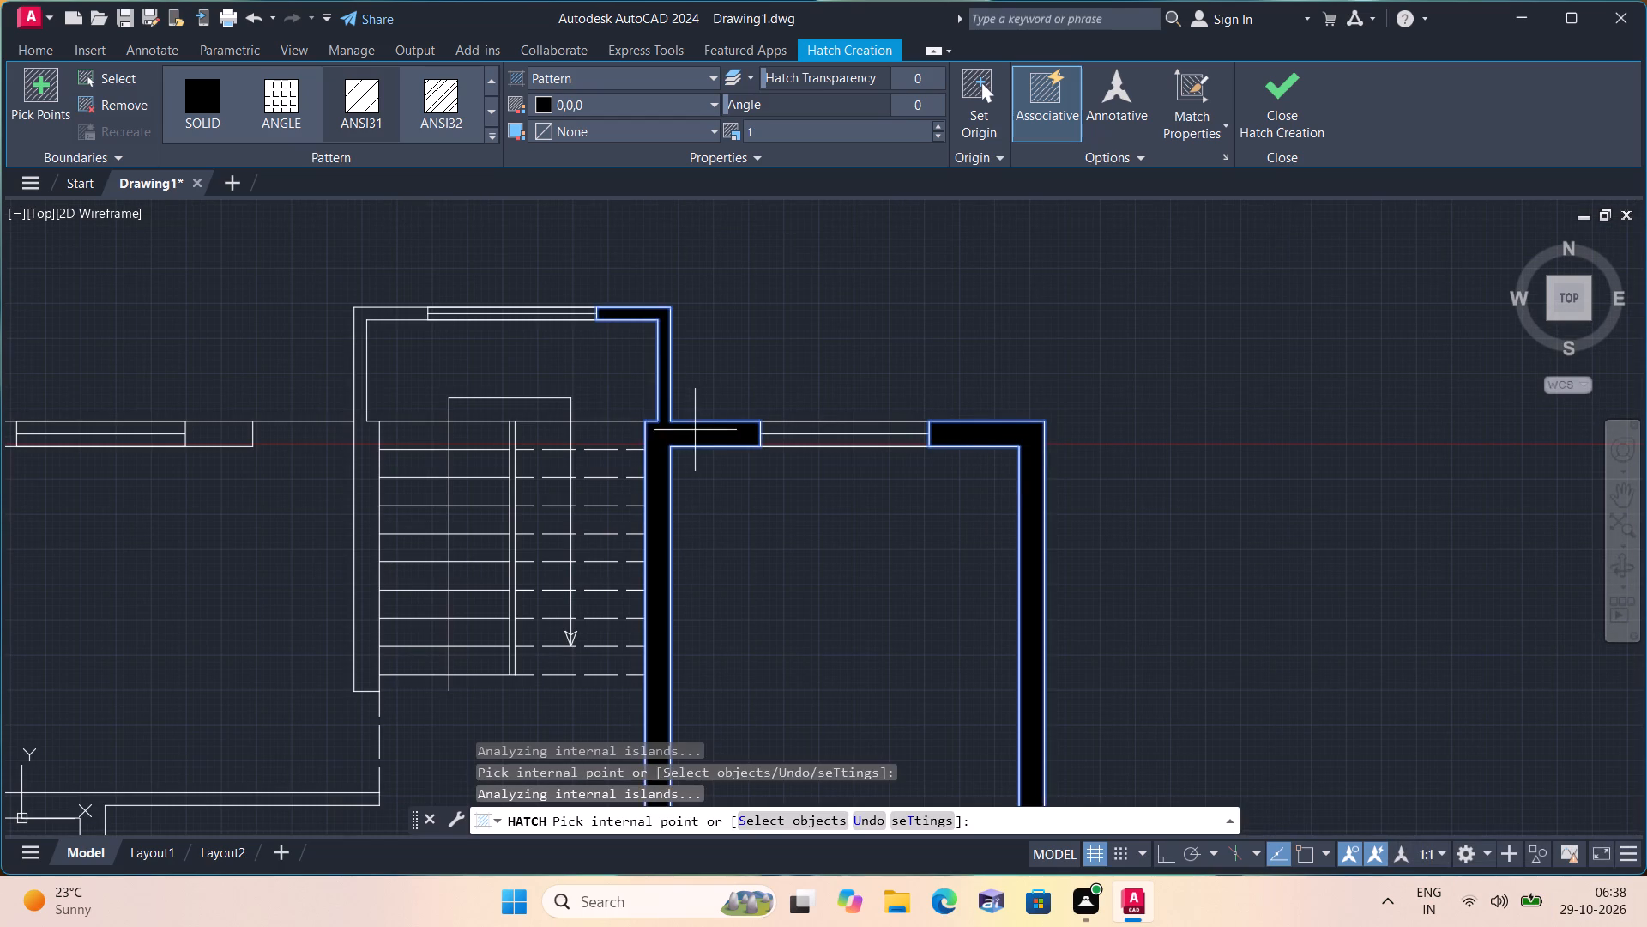
{"action": "middle_click_drag", "start_coordinate": [719, 431], "coordinate": [1000, 326]}
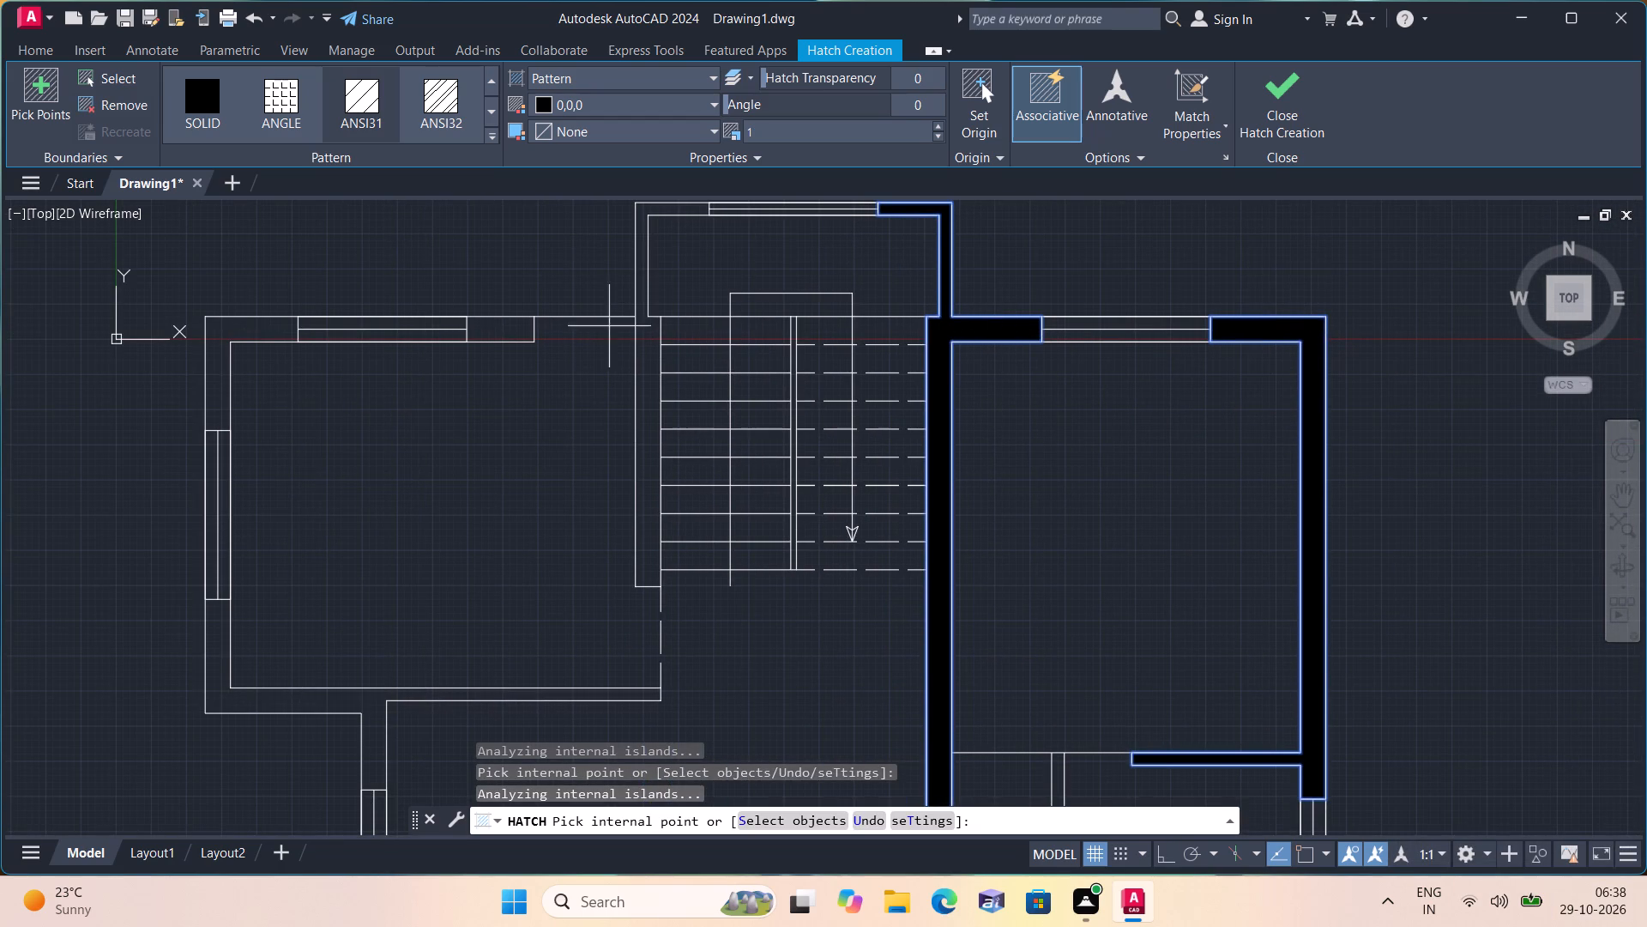
{"action": "left_click", "coordinate": [649, 360]}
Fill the top-left room's walls with the black hatch: the outer corner, the top wall stub past the window, and the lower wall.
{"action": "middle_click_drag", "start_coordinate": [649, 359], "coordinate": [704, 306]}
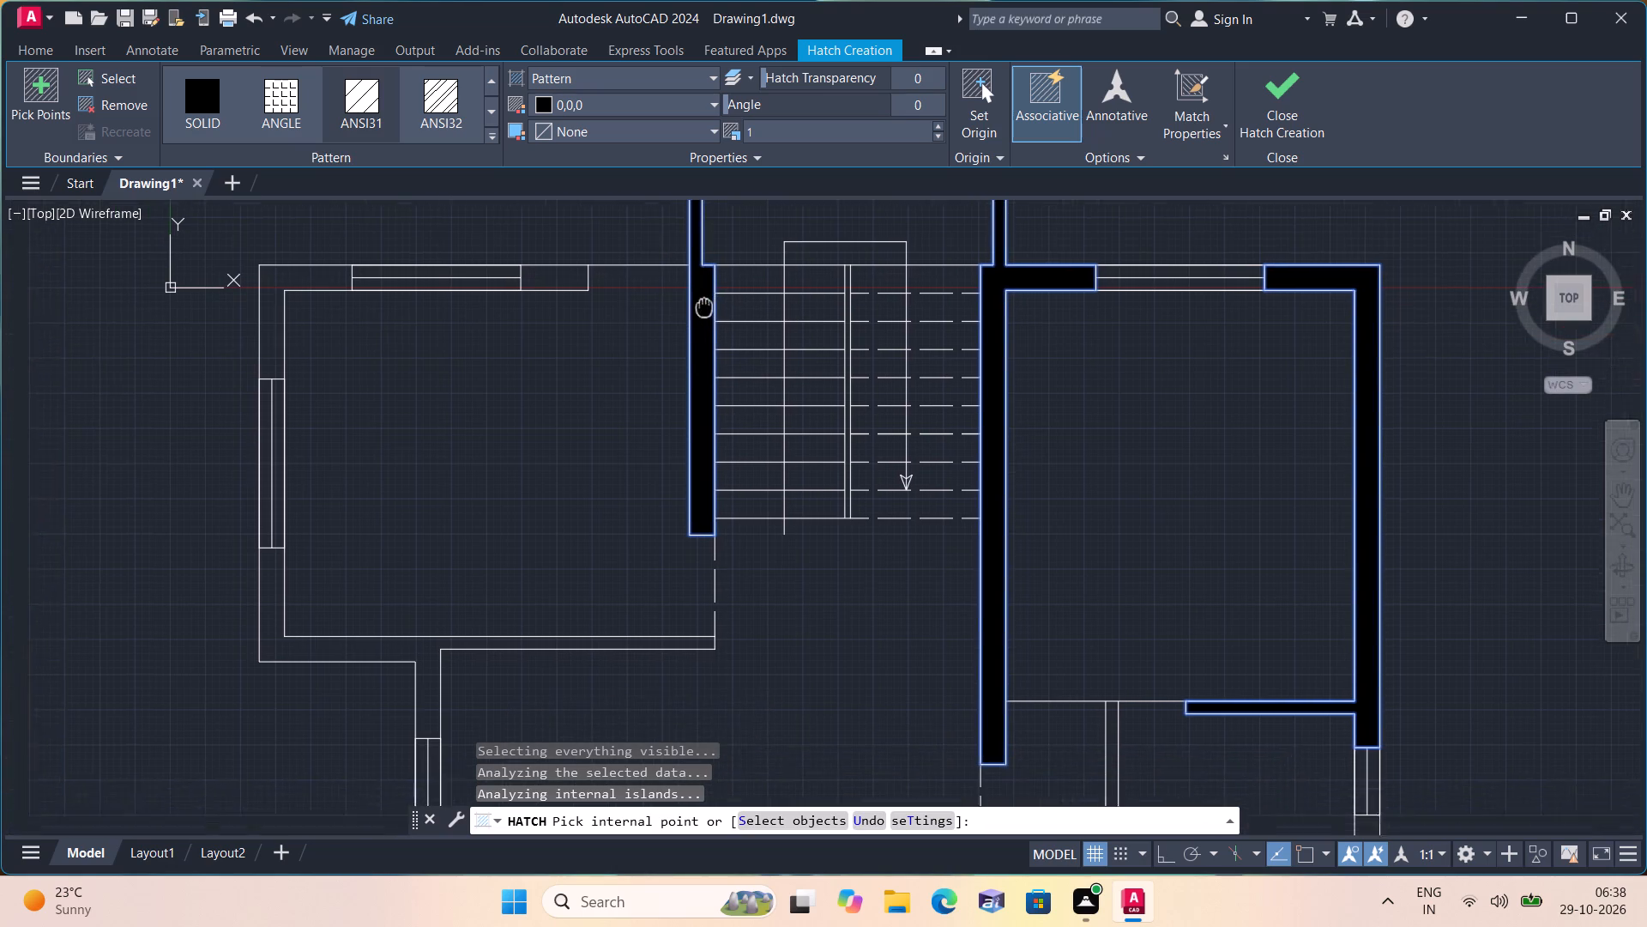
{"action": "middle_click_drag", "start_coordinate": [704, 306], "coordinate": [715, 293]}
{"action": "scroll", "coordinate": [721, 299], "scroll_direction": "down", "scroll_amount": 1}
{"action": "scroll", "coordinate": [450, 261], "scroll_direction": "up", "scroll_amount": 1}
{"action": "left_click", "coordinate": [463, 291]}
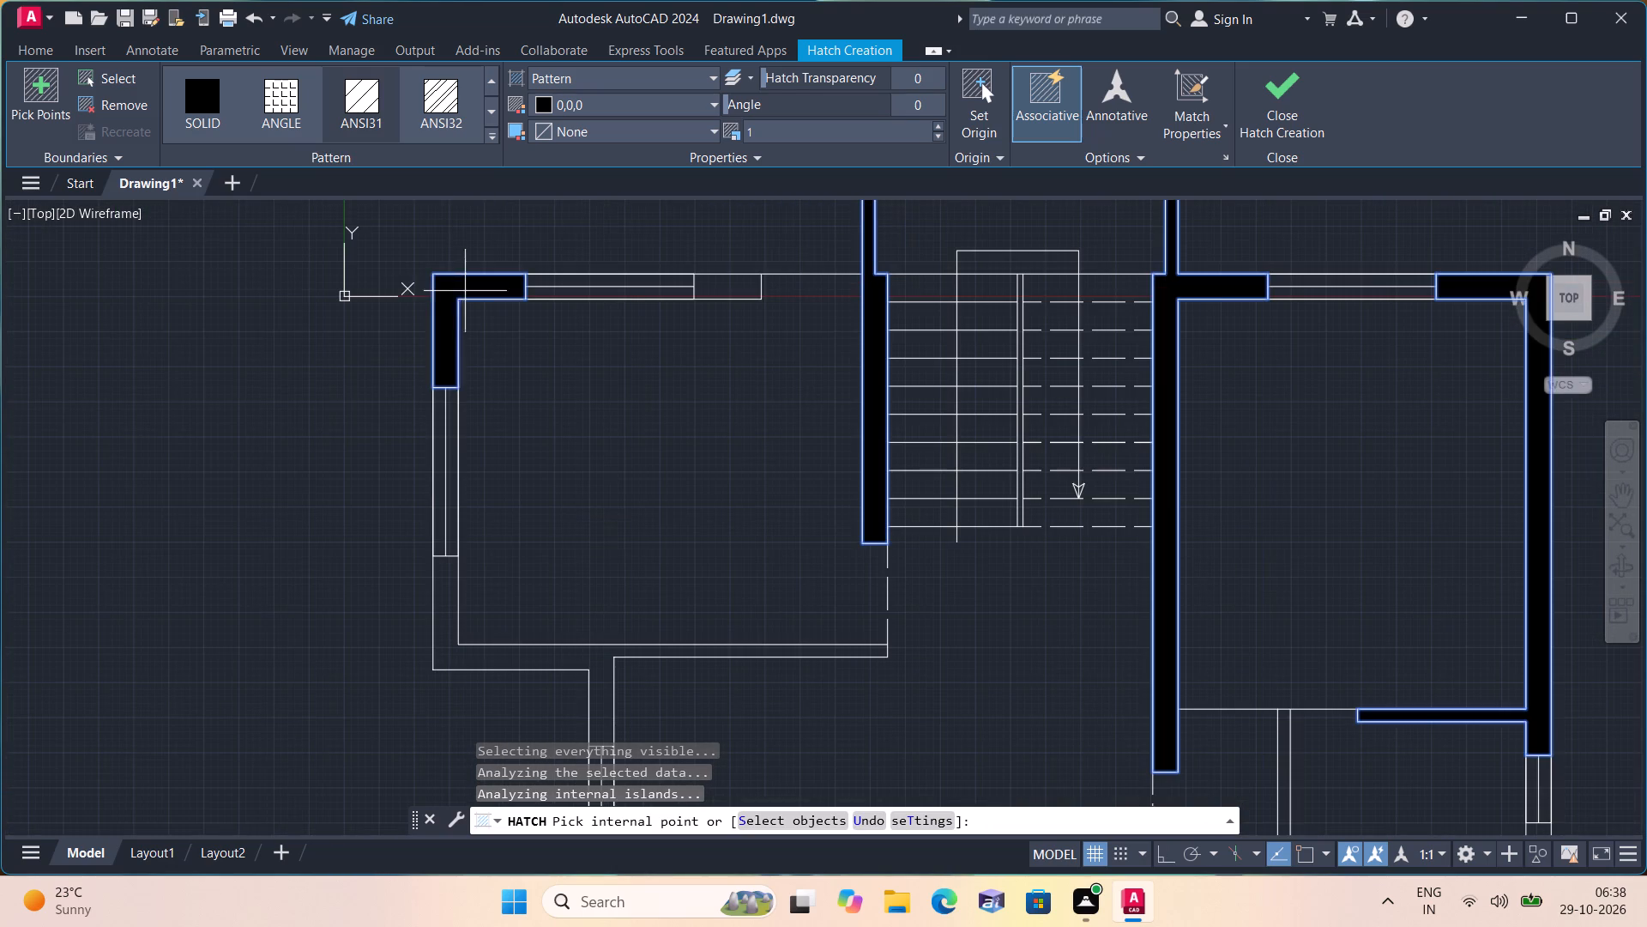
{"action": "left_click", "coordinate": [733, 284]}
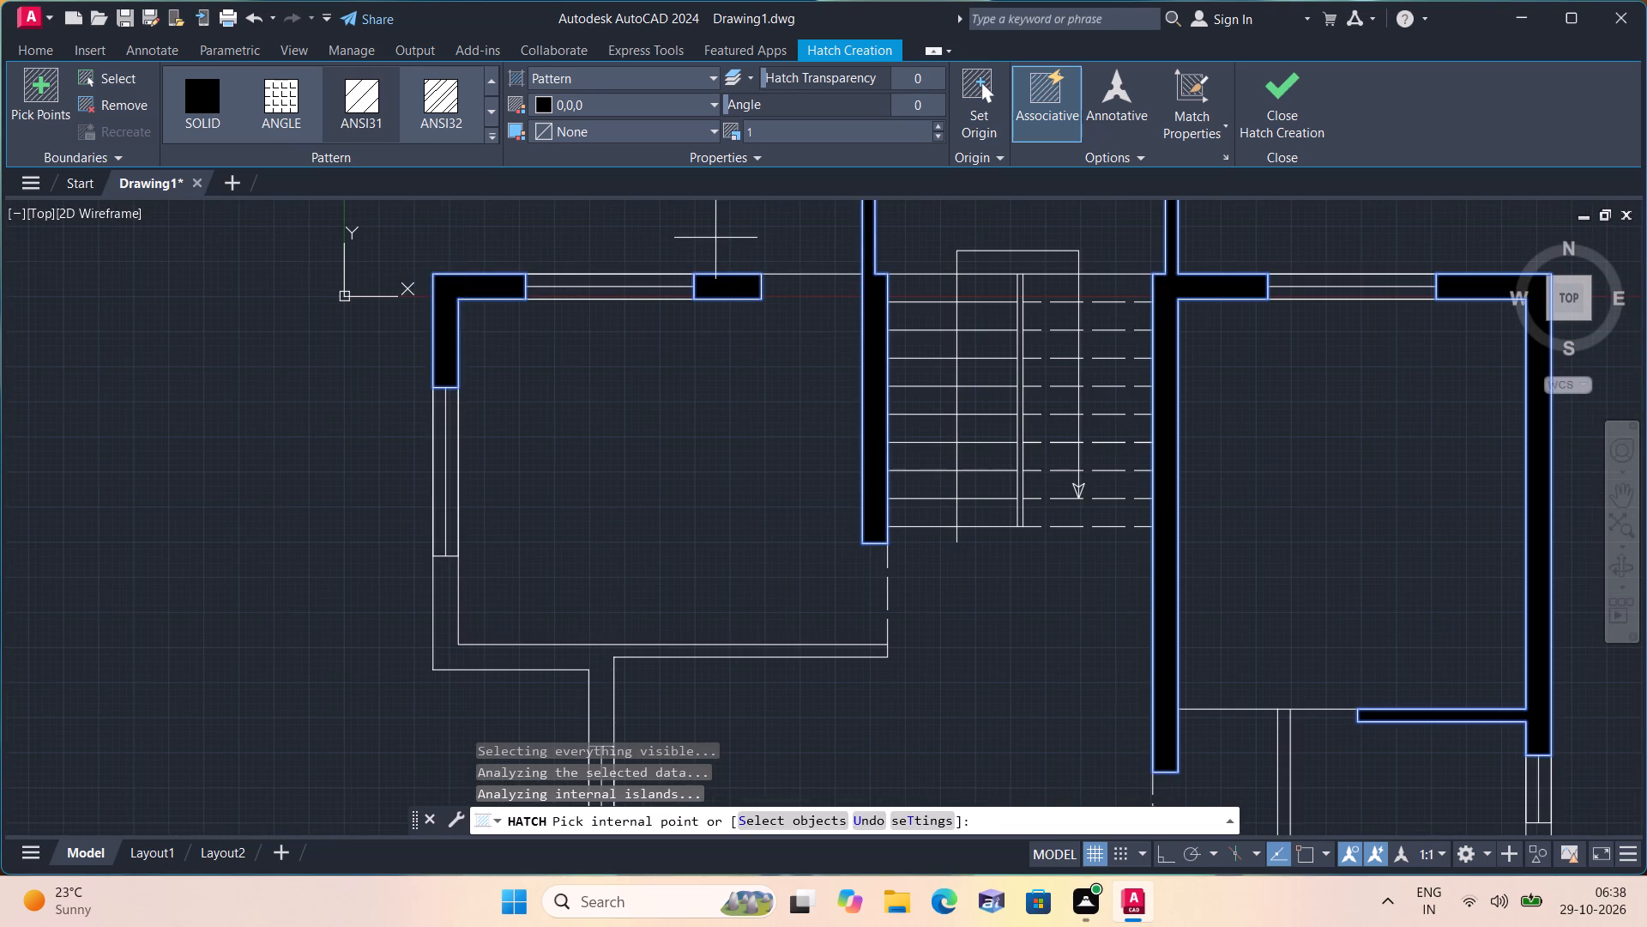
{"action": "left_click", "coordinate": [711, 651]}
Fill the large central room's left and bottom exterior walls with the black hatch, leaving the windows unfilled.
{"action": "scroll", "coordinate": [700, 652], "scroll_direction": "down", "scroll_amount": 1}
{"action": "middle_click_drag", "start_coordinate": [697, 651], "coordinate": [613, 288]}
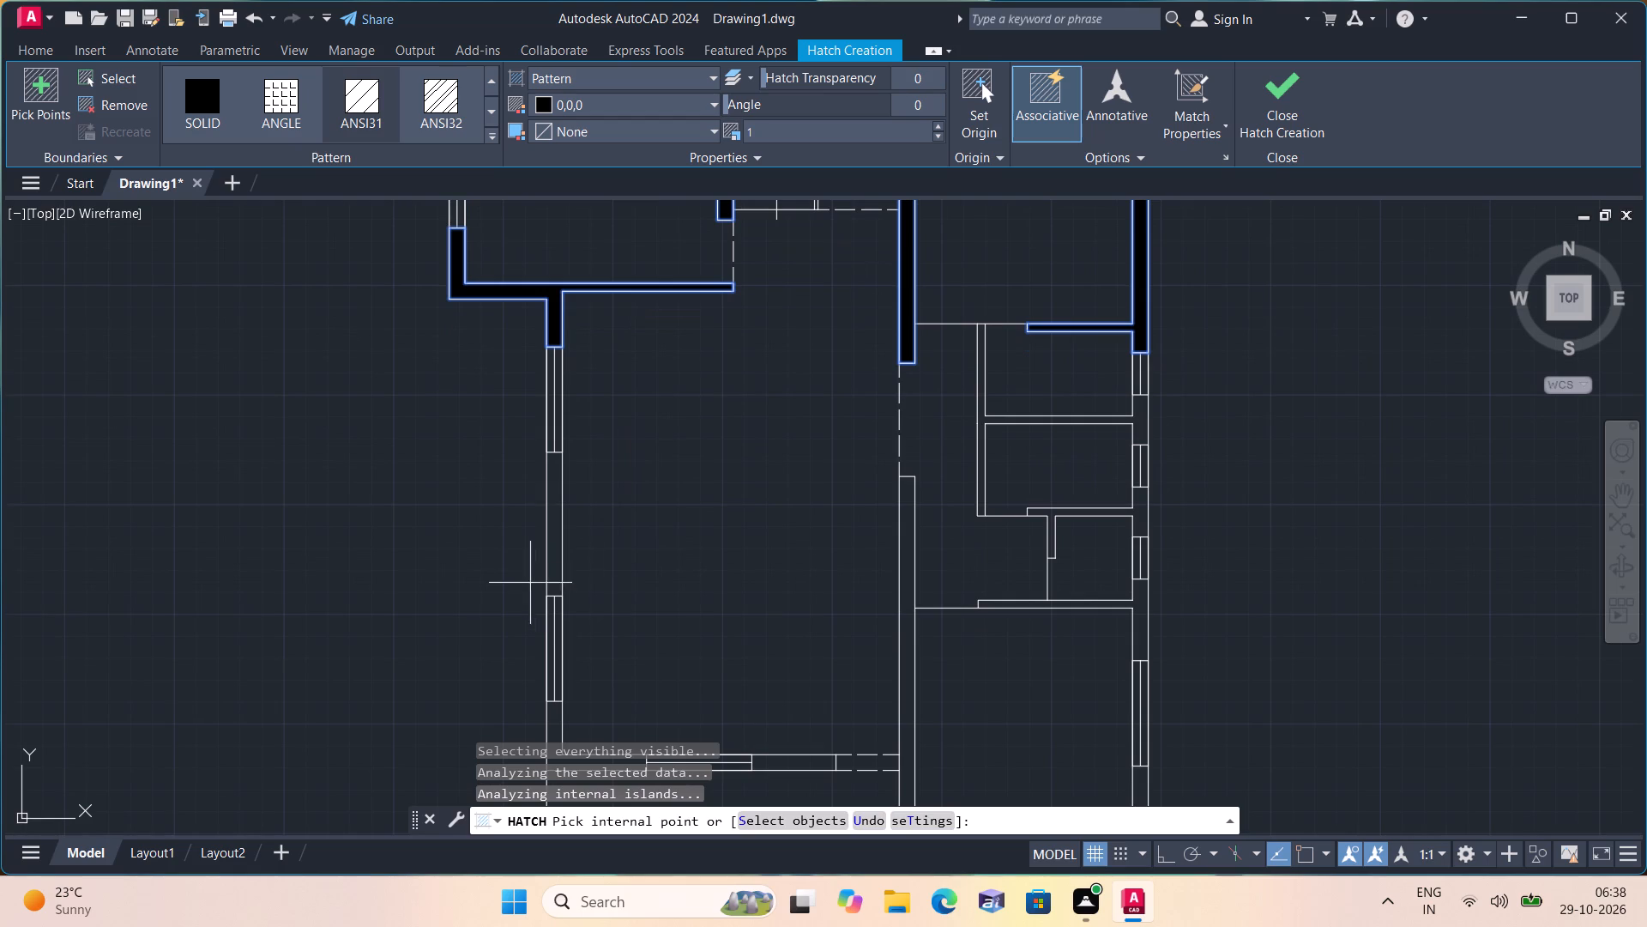
{"action": "left_click", "coordinate": [554, 551]}
{"action": "middle_click_drag", "start_coordinate": [543, 543], "coordinate": [489, 305]}
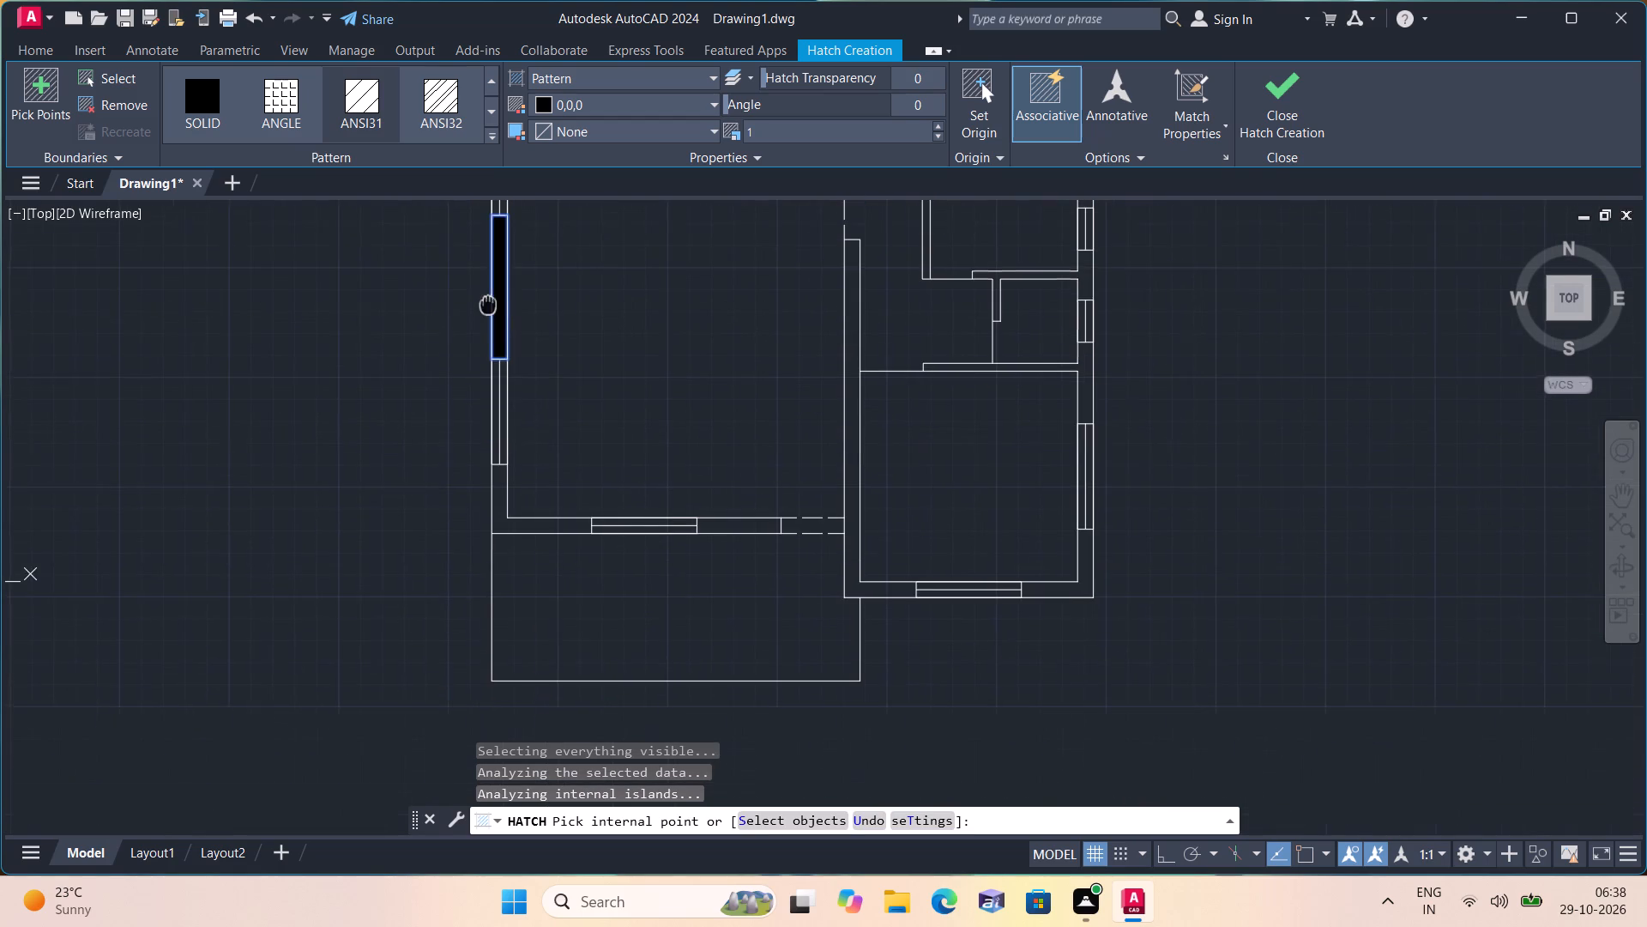
{"action": "scroll", "coordinate": [496, 470], "scroll_direction": "up", "scroll_amount": 1}
{"action": "left_click", "coordinate": [510, 516]}
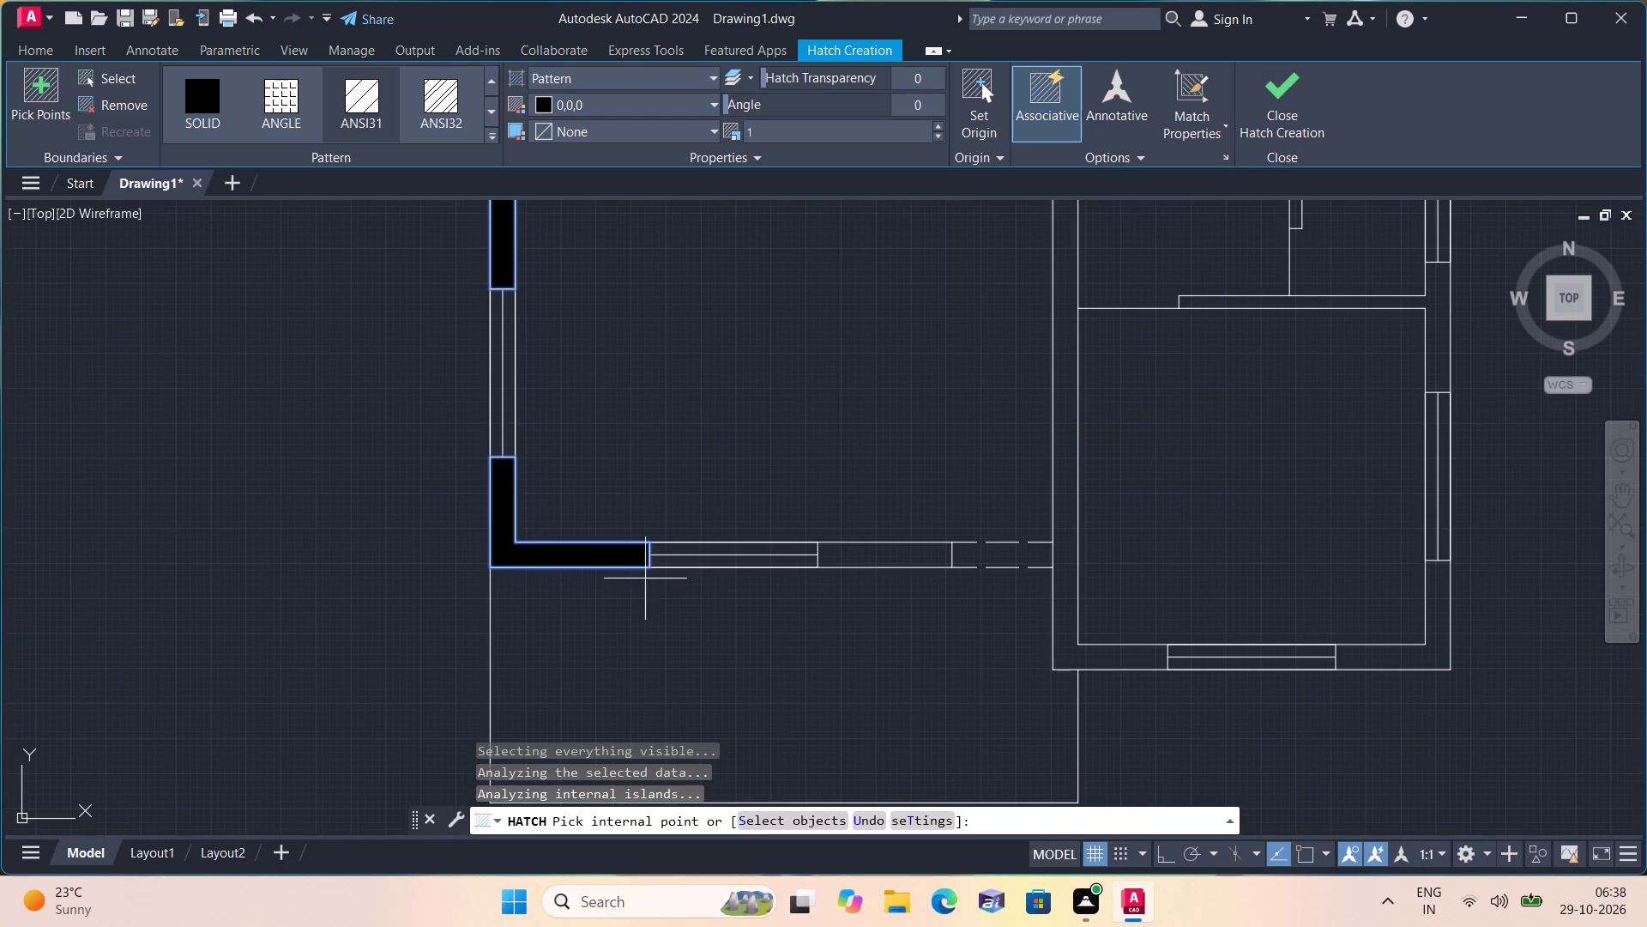
{"action": "left_click", "coordinate": [870, 553]}
Fill the walls around the bottom-right room with the black hatch, including the partition along its top, leaving its windows unfilled.
{"action": "scroll", "coordinate": [869, 553], "scroll_direction": "down", "scroll_amount": 1}
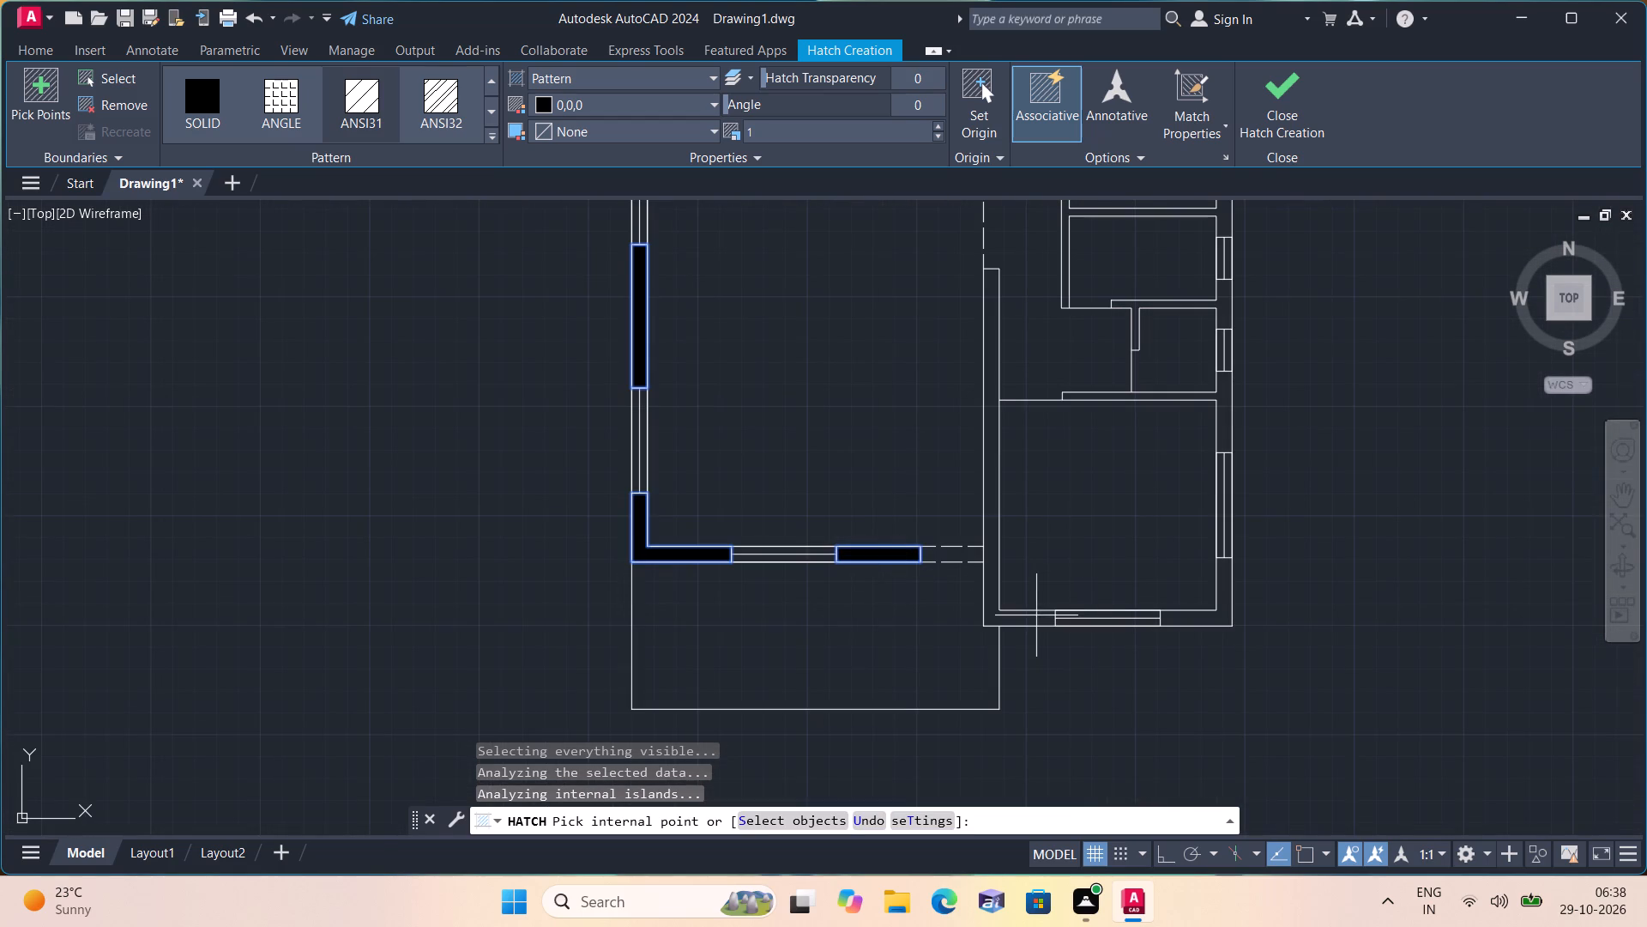
{"action": "left_click", "coordinate": [1032, 616]}
{"action": "left_click", "coordinate": [1222, 616]}
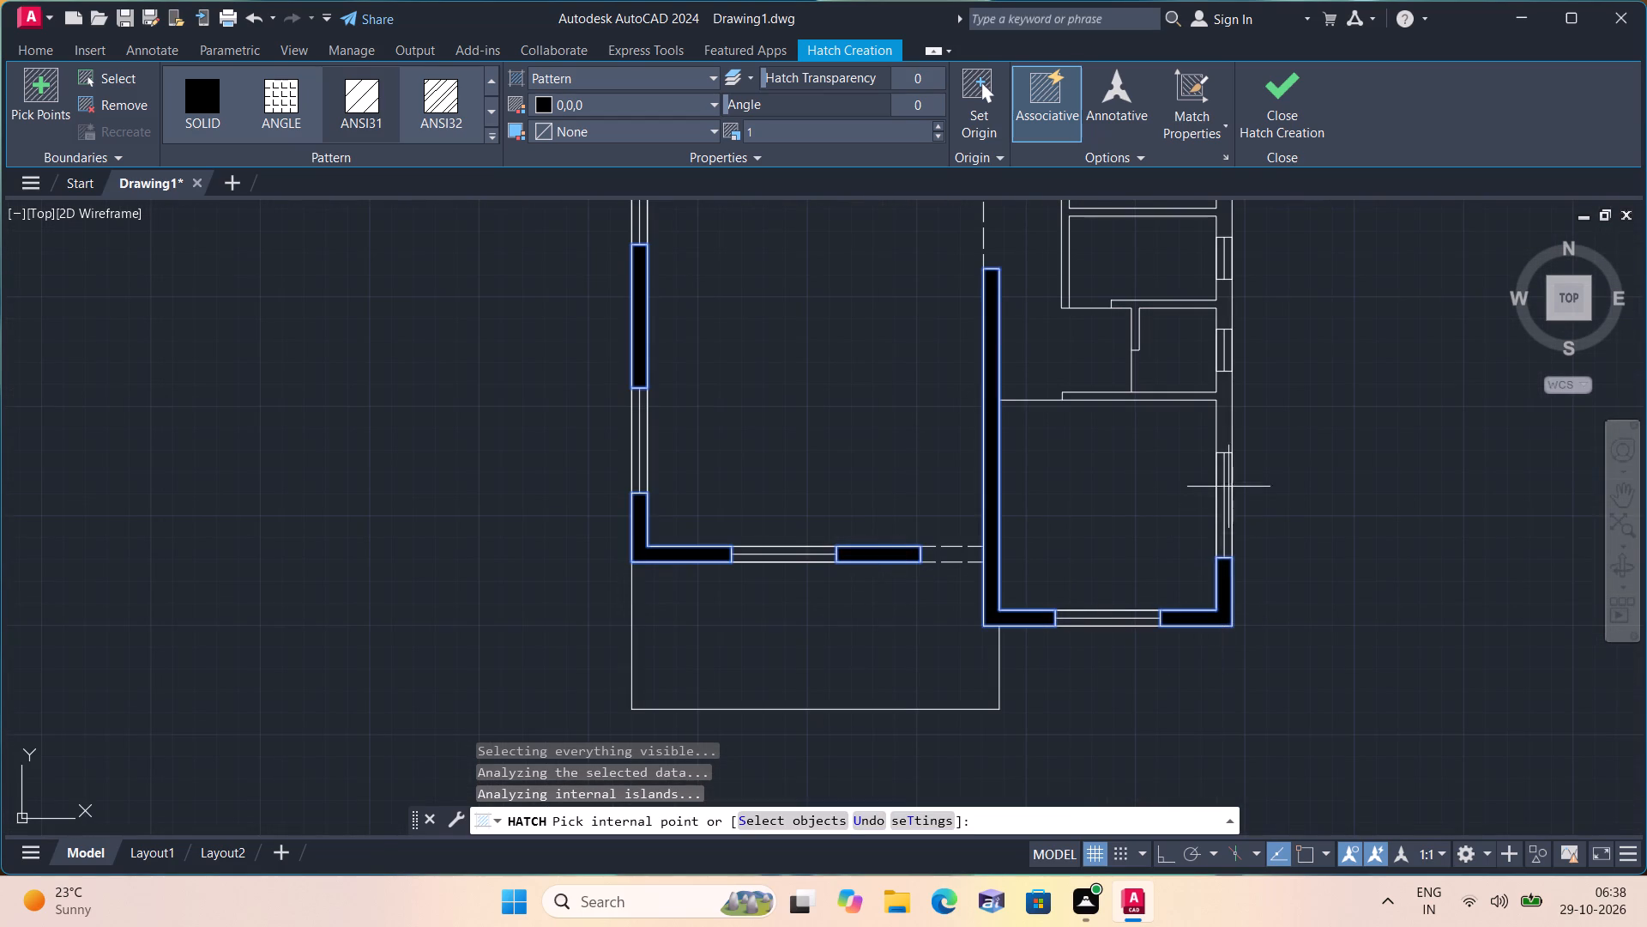
{"action": "left_click", "coordinate": [1224, 396]}
Fill the small rooms' remaining partitions and the exterior wall pieces between their windows with the black hatch, and finish hatching.
{"action": "middle_click_drag", "start_coordinate": [1207, 387], "coordinate": [1197, 541]}
{"action": "scroll", "coordinate": [1198, 385], "scroll_direction": "down", "scroll_amount": 1}
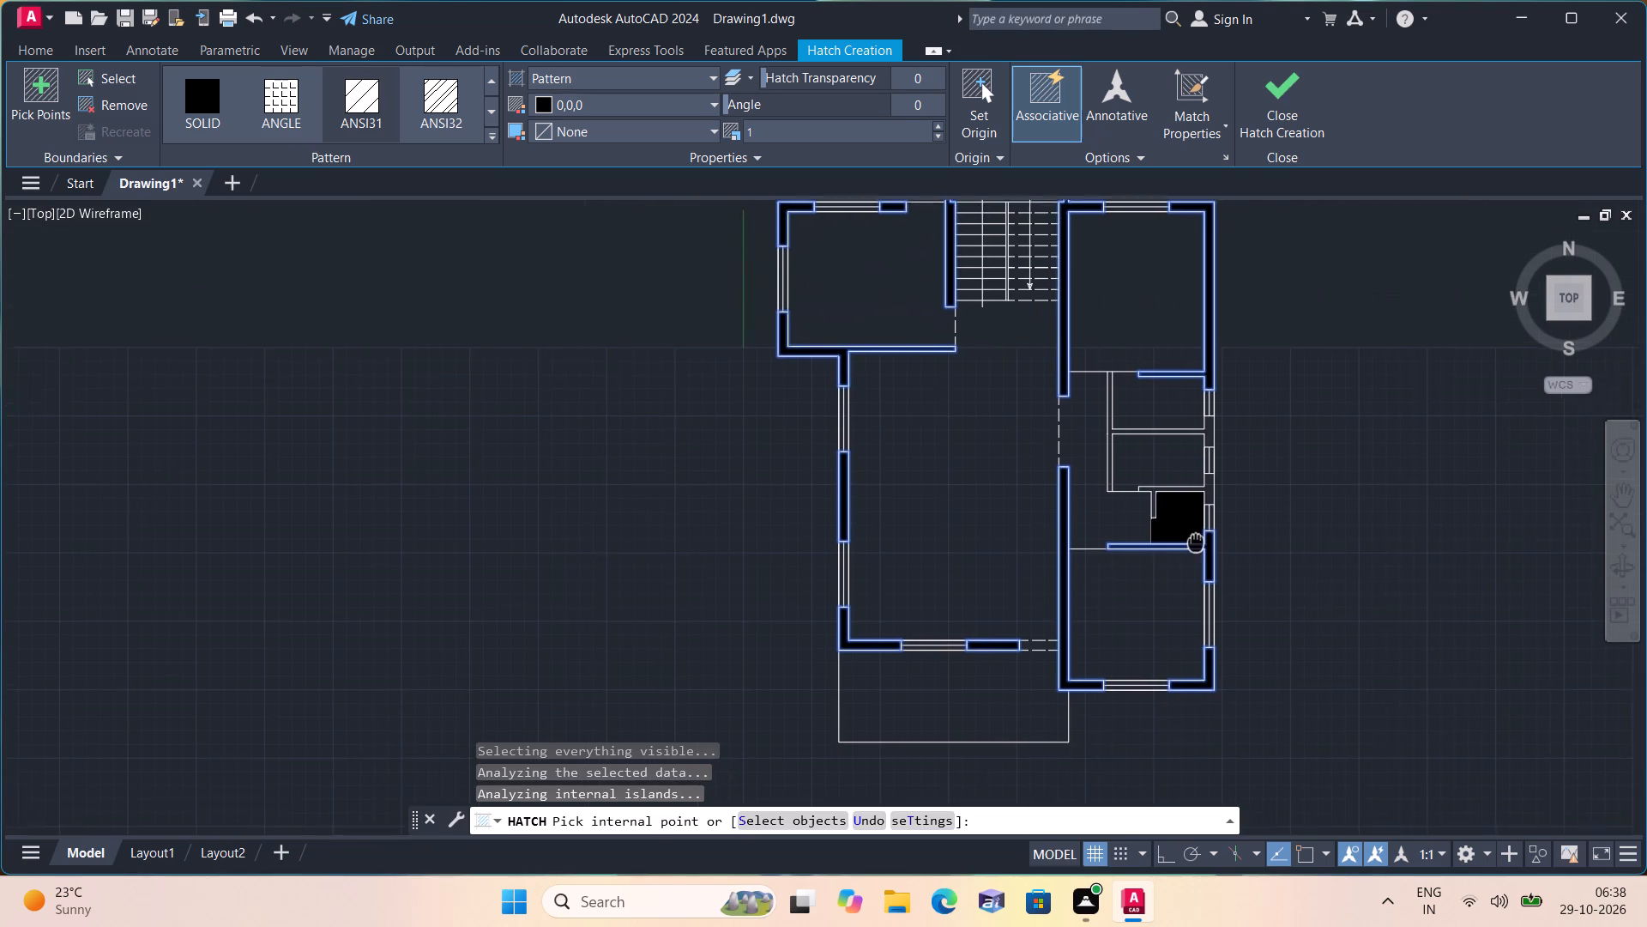
{"action": "middle_click_drag", "start_coordinate": [1197, 541], "coordinate": [1197, 542]}
{"action": "scroll", "coordinate": [1202, 483], "scroll_direction": "up", "scroll_amount": 2}
{"action": "left_click", "coordinate": [1216, 502]}
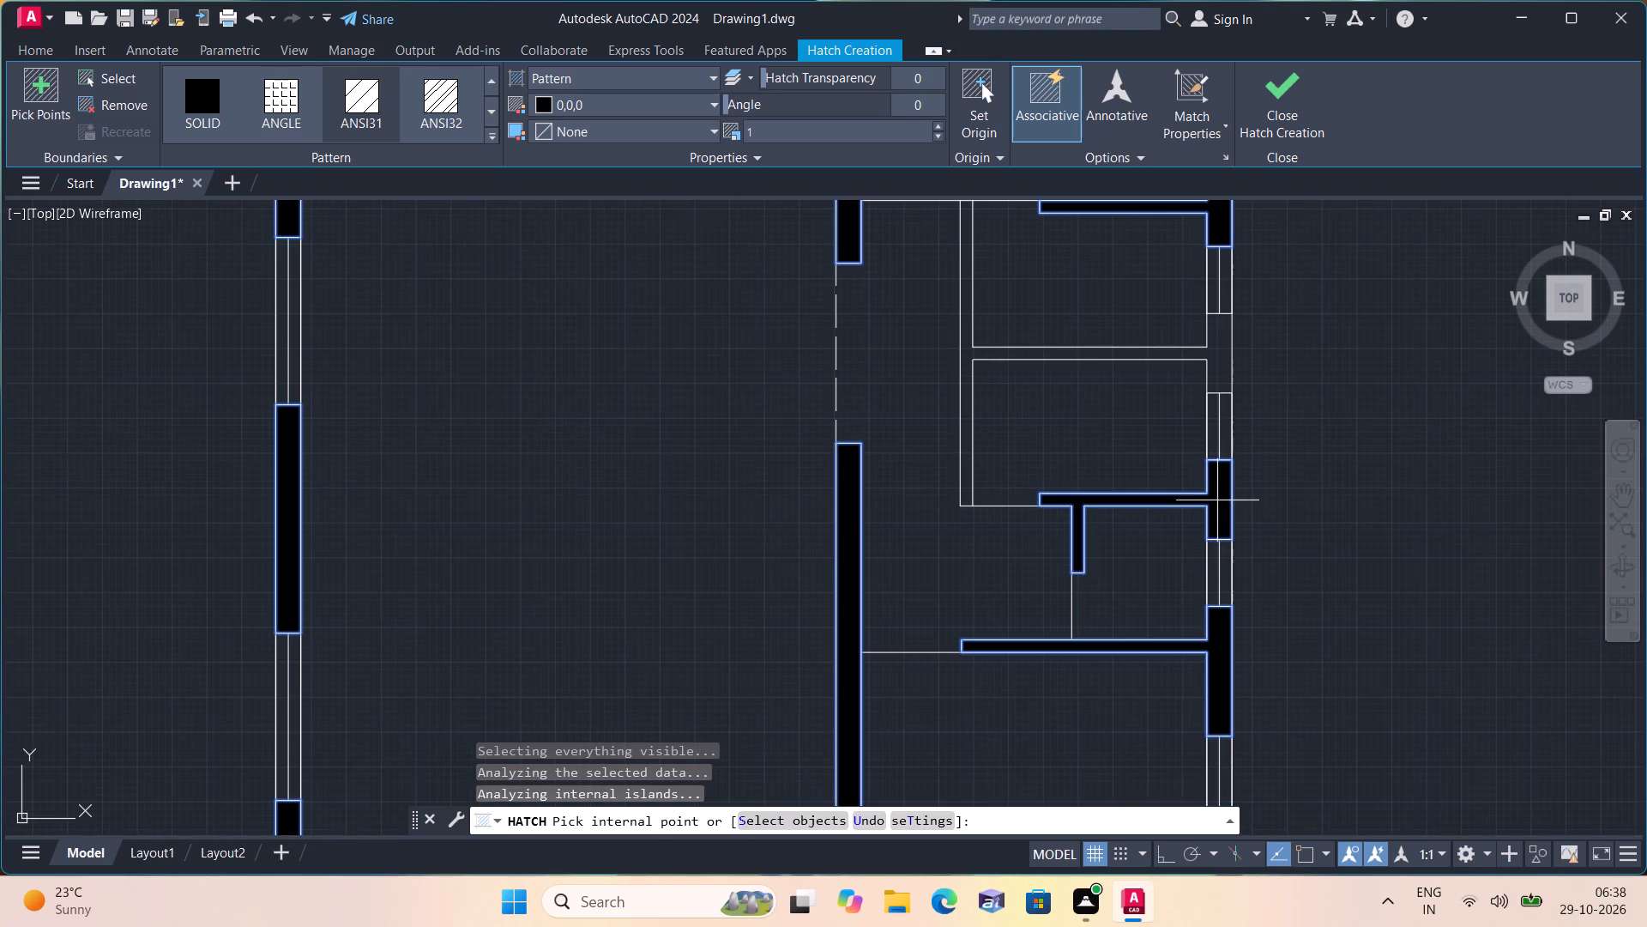
{"action": "left_click", "coordinate": [1199, 352]}
{"action": "middle_click_drag", "start_coordinate": [1197, 352], "coordinate": [1204, 518]}
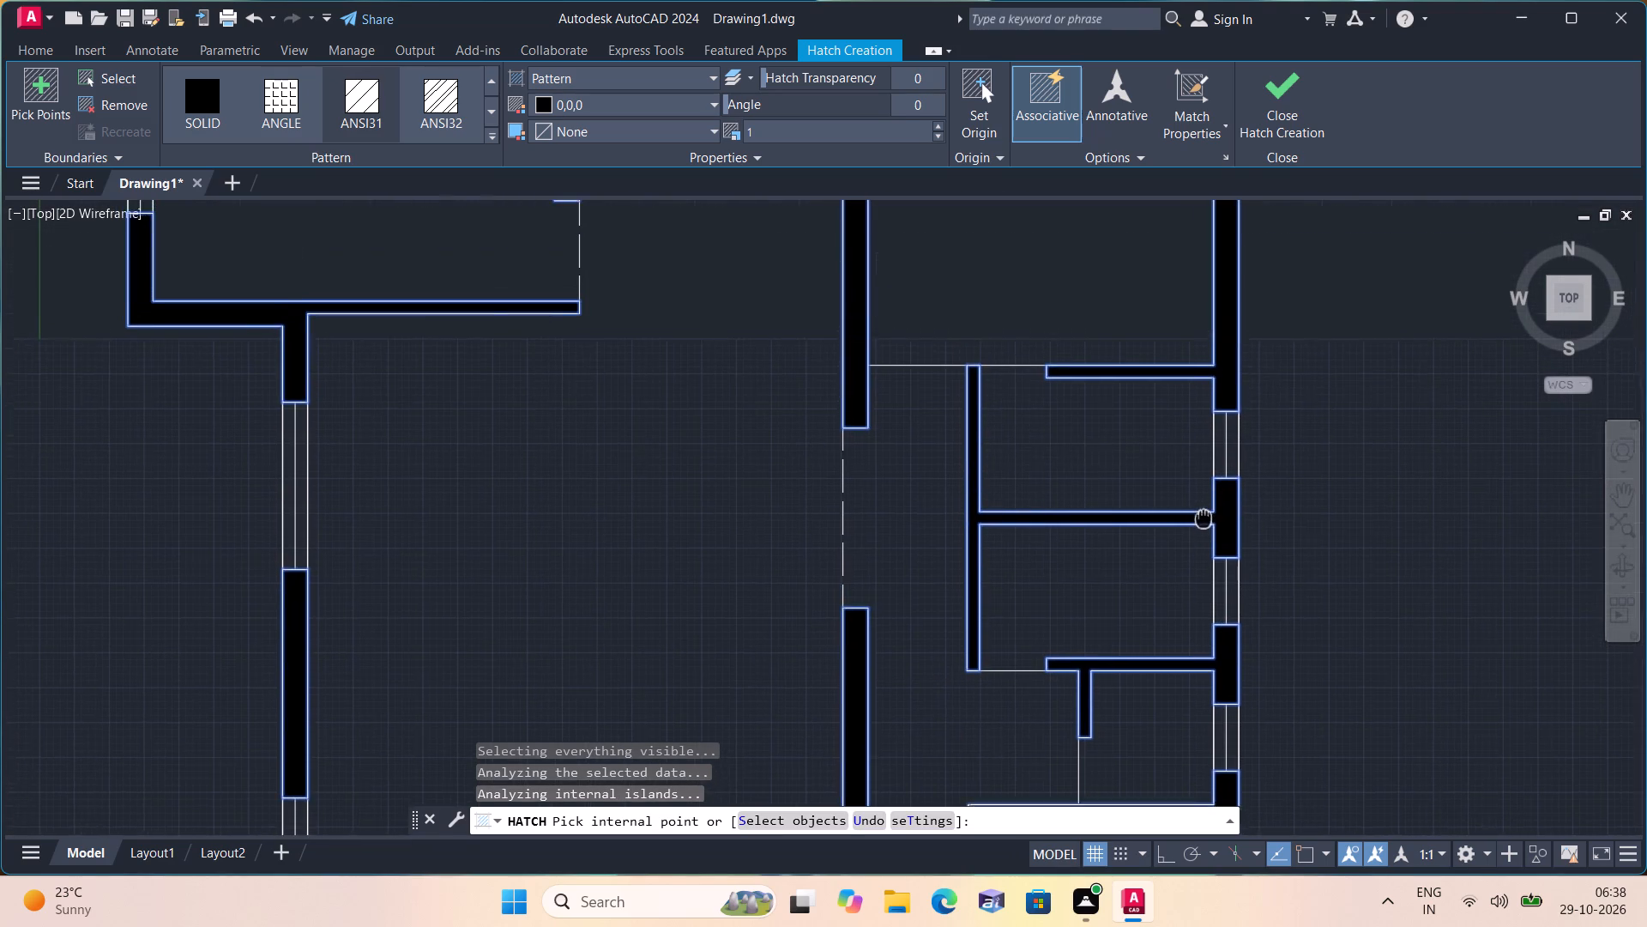
{"action": "middle_click_drag", "start_coordinate": [1204, 518], "coordinate": [1204, 518]}
{"action": "scroll", "coordinate": [1204, 481], "scroll_direction": "down", "scroll_amount": 3}
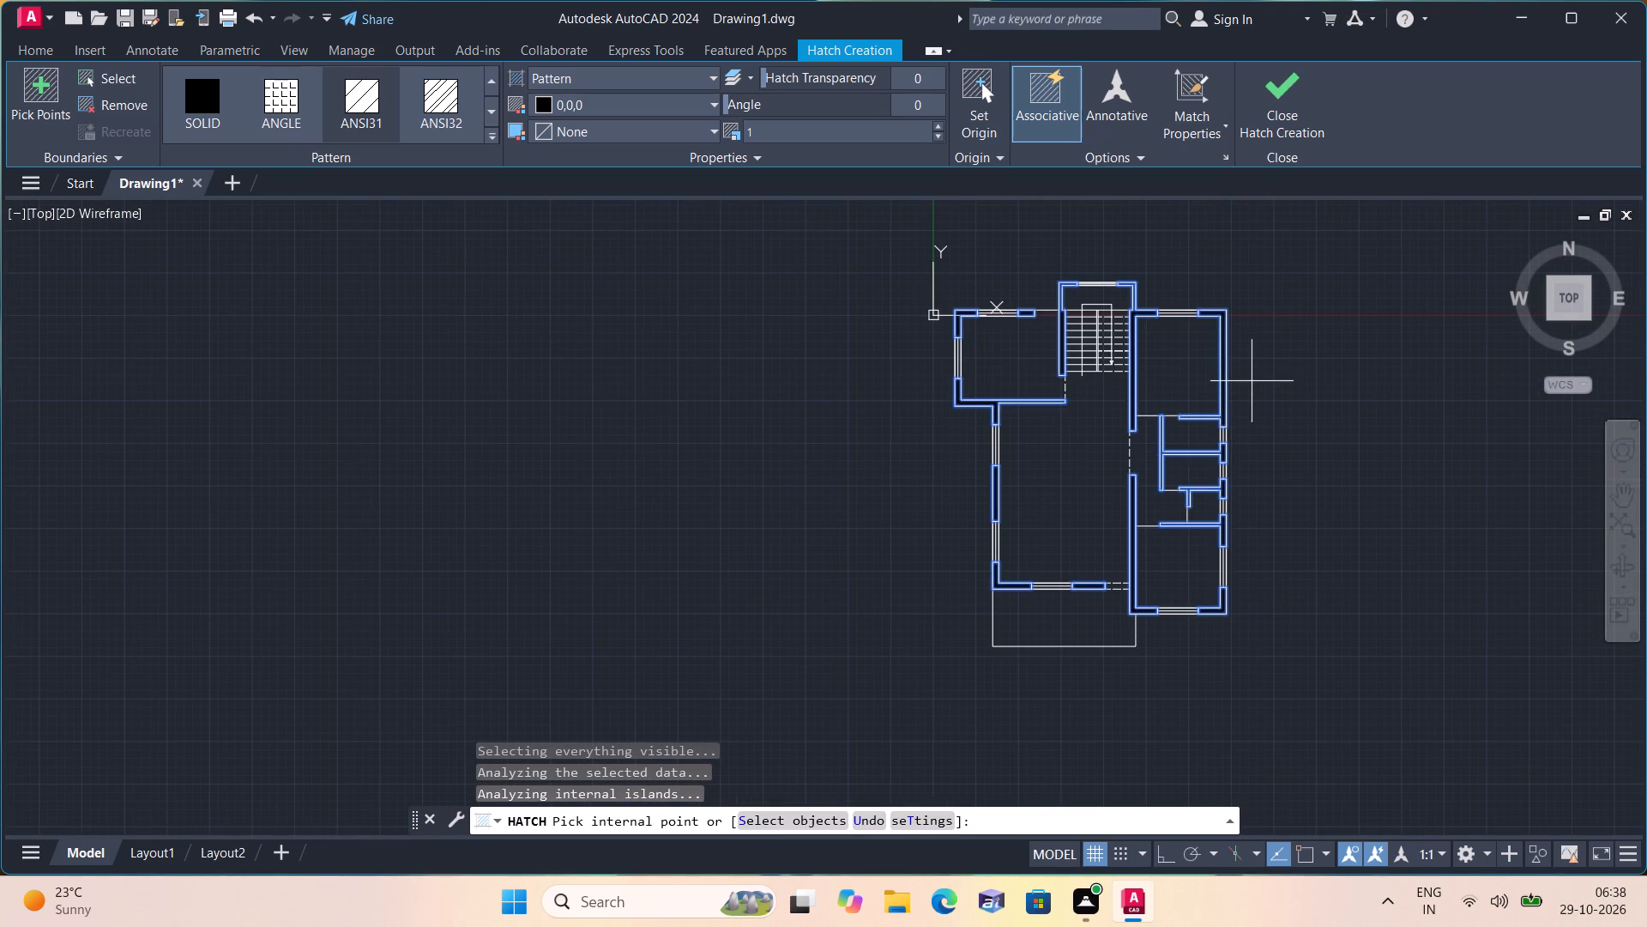
{"action": "key", "text": "Escape"}
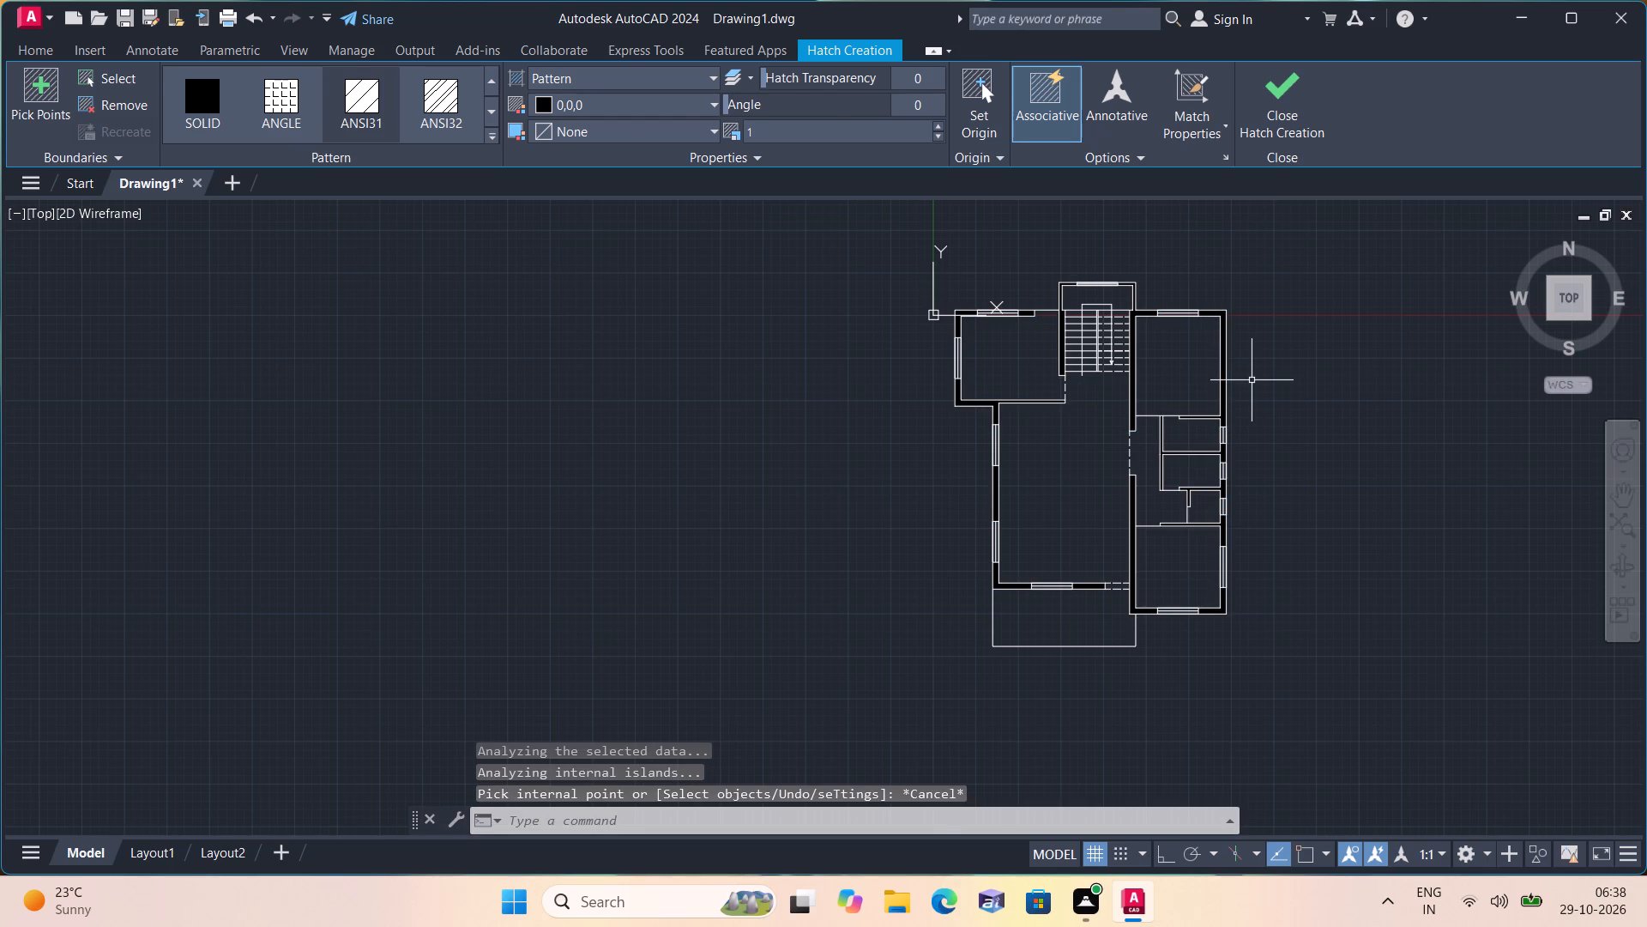
Inspect the hatched walls, windows and door openings throughout the floor plan.
{"action": "scroll", "coordinate": [1091, 397], "scroll_direction": "up", "scroll_amount": 2}
{"action": "middle_click_drag", "start_coordinate": [1378, 341], "coordinate": [1041, 612]}
{"action": "scroll", "coordinate": [1318, 354], "scroll_direction": "down", "scroll_amount": 1}
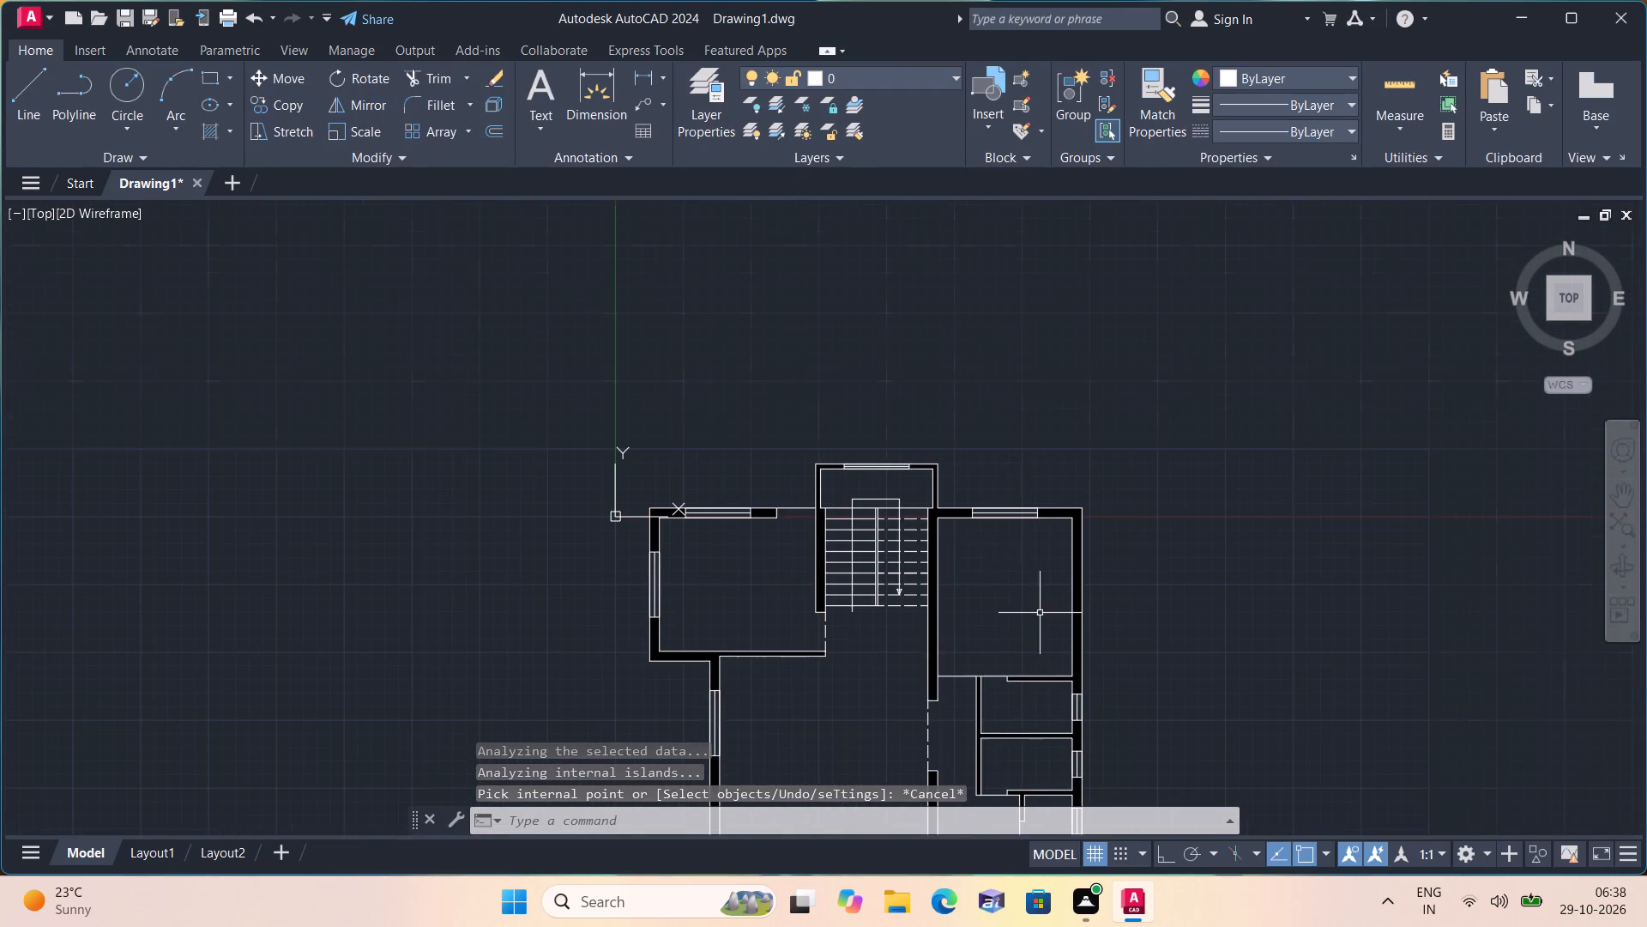
{"action": "scroll", "coordinate": [1001, 624], "scroll_direction": "down", "scroll_amount": 1}
{"action": "middle_click_drag", "start_coordinate": [974, 609], "coordinate": [970, 608]}
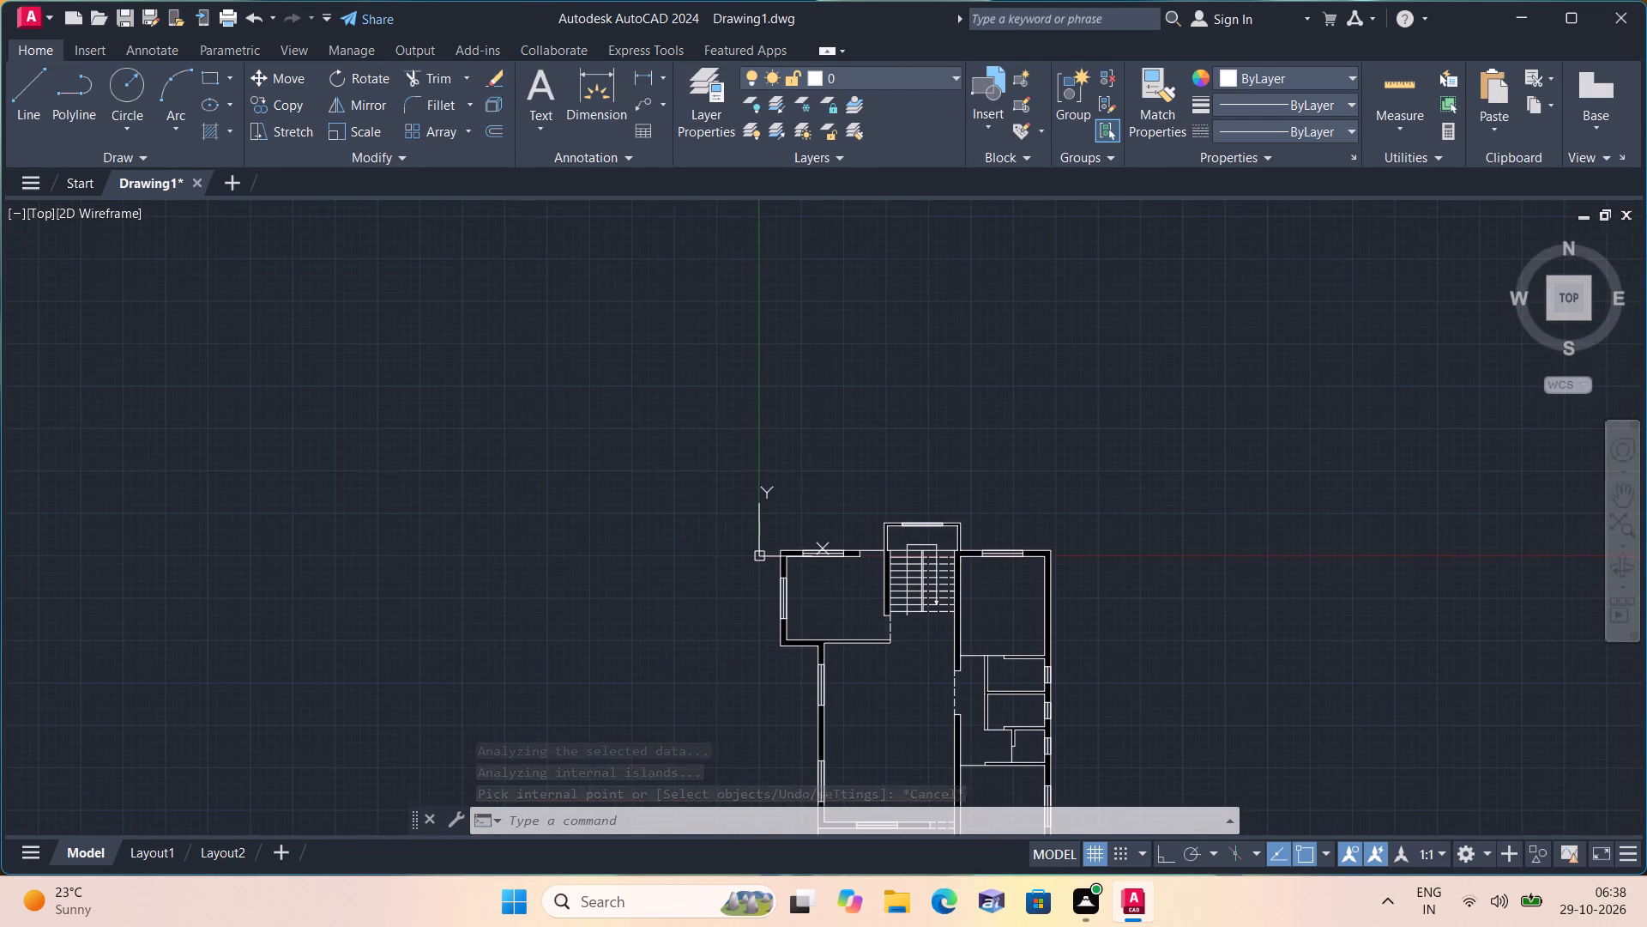
{"action": "middle_click_drag", "start_coordinate": [970, 608], "coordinate": [805, 488]}
{"action": "scroll", "coordinate": [533, 559], "scroll_direction": "up", "scroll_amount": 1}
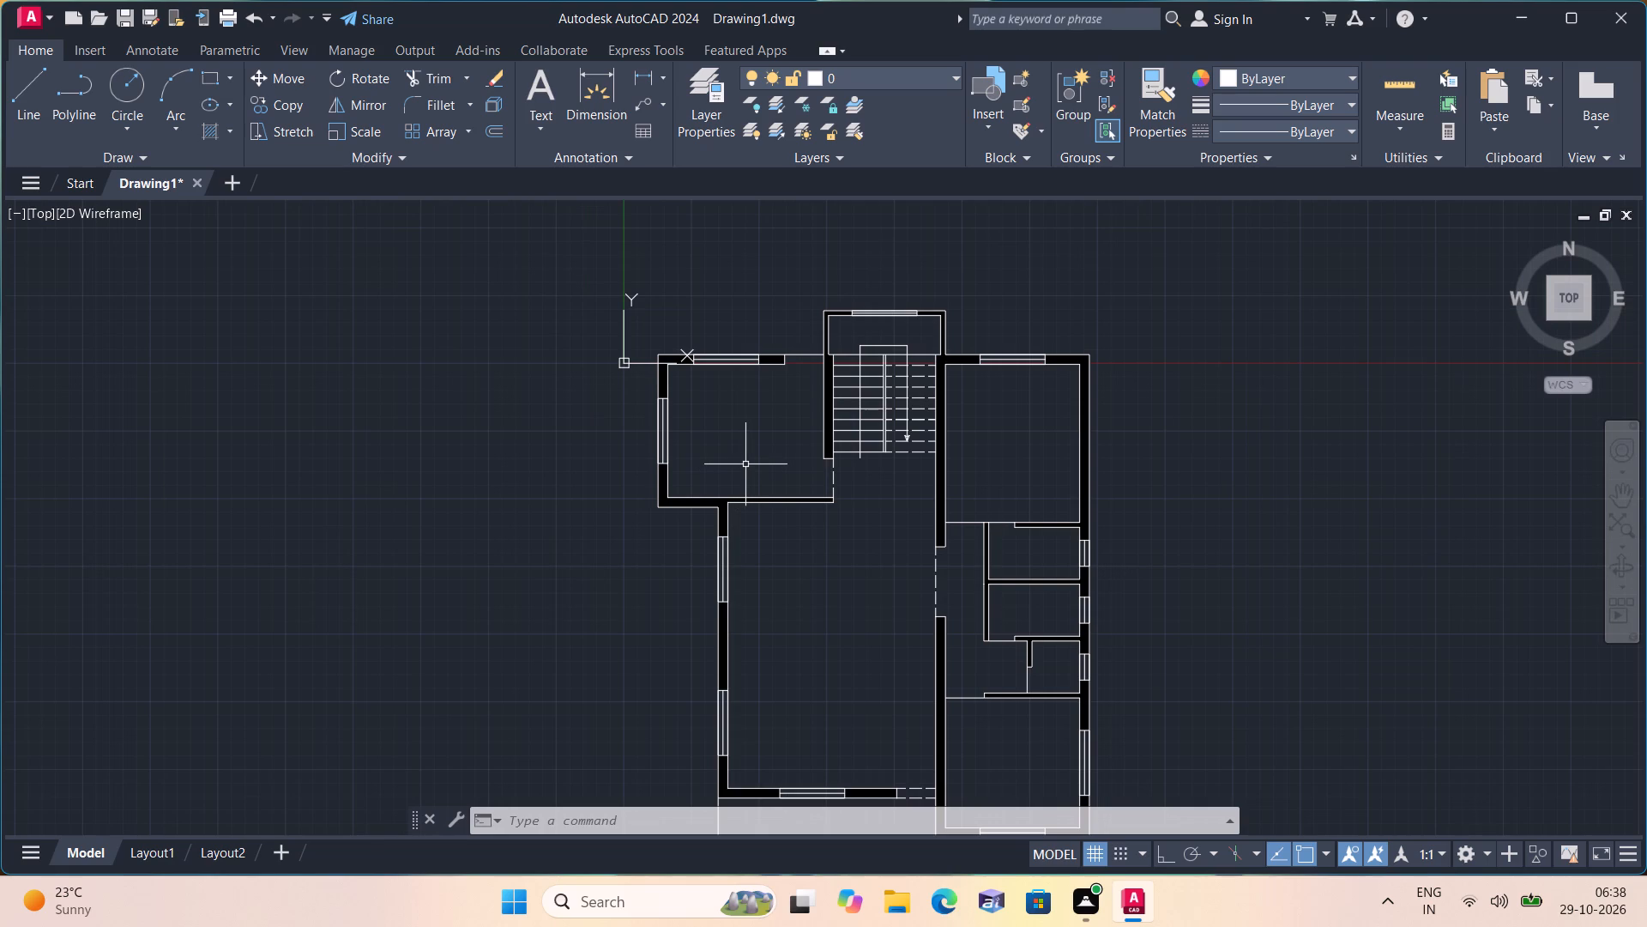
{"action": "scroll", "coordinate": [793, 420], "scroll_direction": "up", "scroll_amount": 1}
{"action": "middle_click_drag", "start_coordinate": [793, 420], "coordinate": [645, 385]}
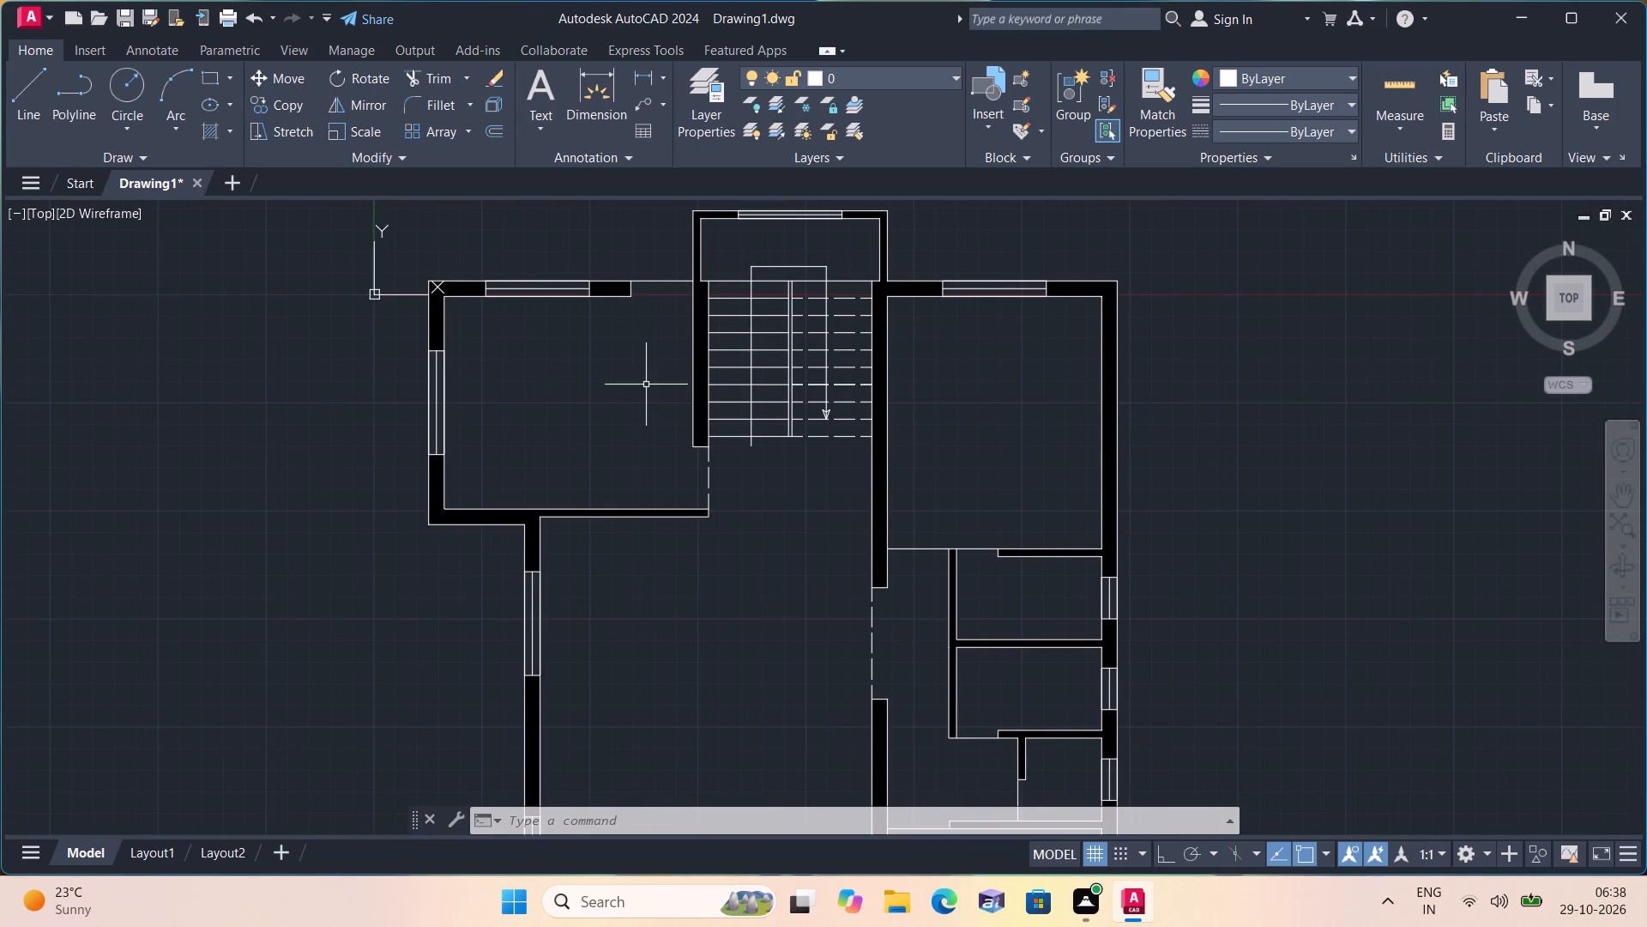
{"action": "scroll", "coordinate": [647, 385], "scroll_direction": "down", "scroll_amount": 1}
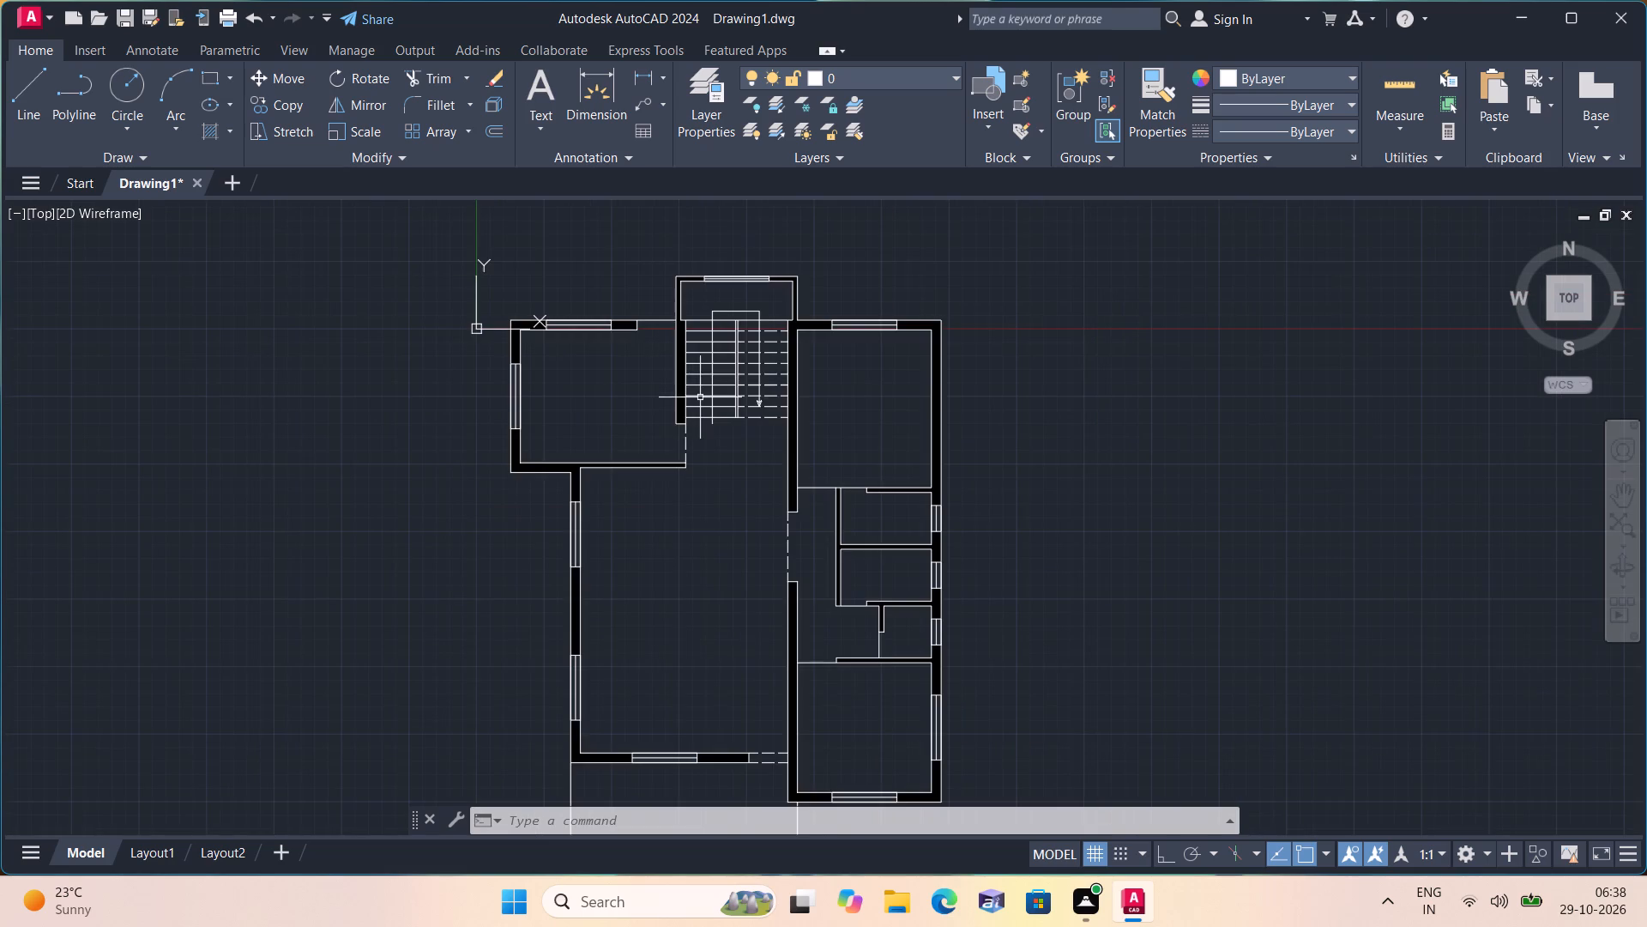
{"action": "scroll", "coordinate": [753, 357], "scroll_direction": "up", "scroll_amount": 1}
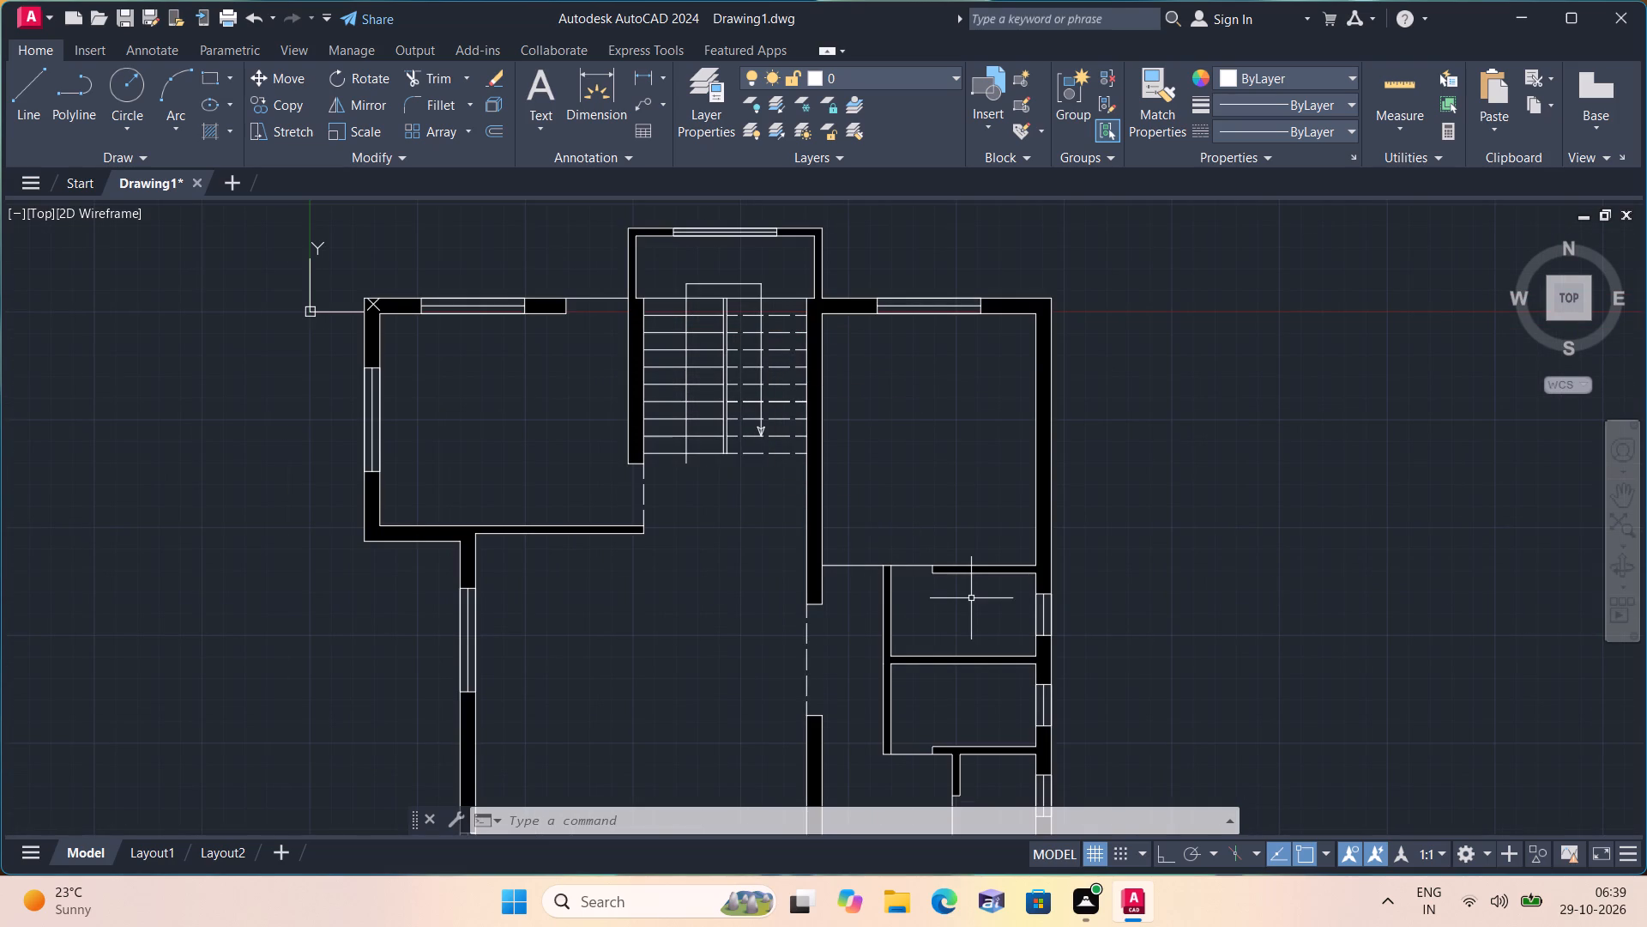
{"action": "middle_click_drag", "start_coordinate": [973, 599], "coordinate": [908, 470]}
{"action": "scroll", "coordinate": [973, 599], "scroll_direction": "down", "scroll_amount": 1}
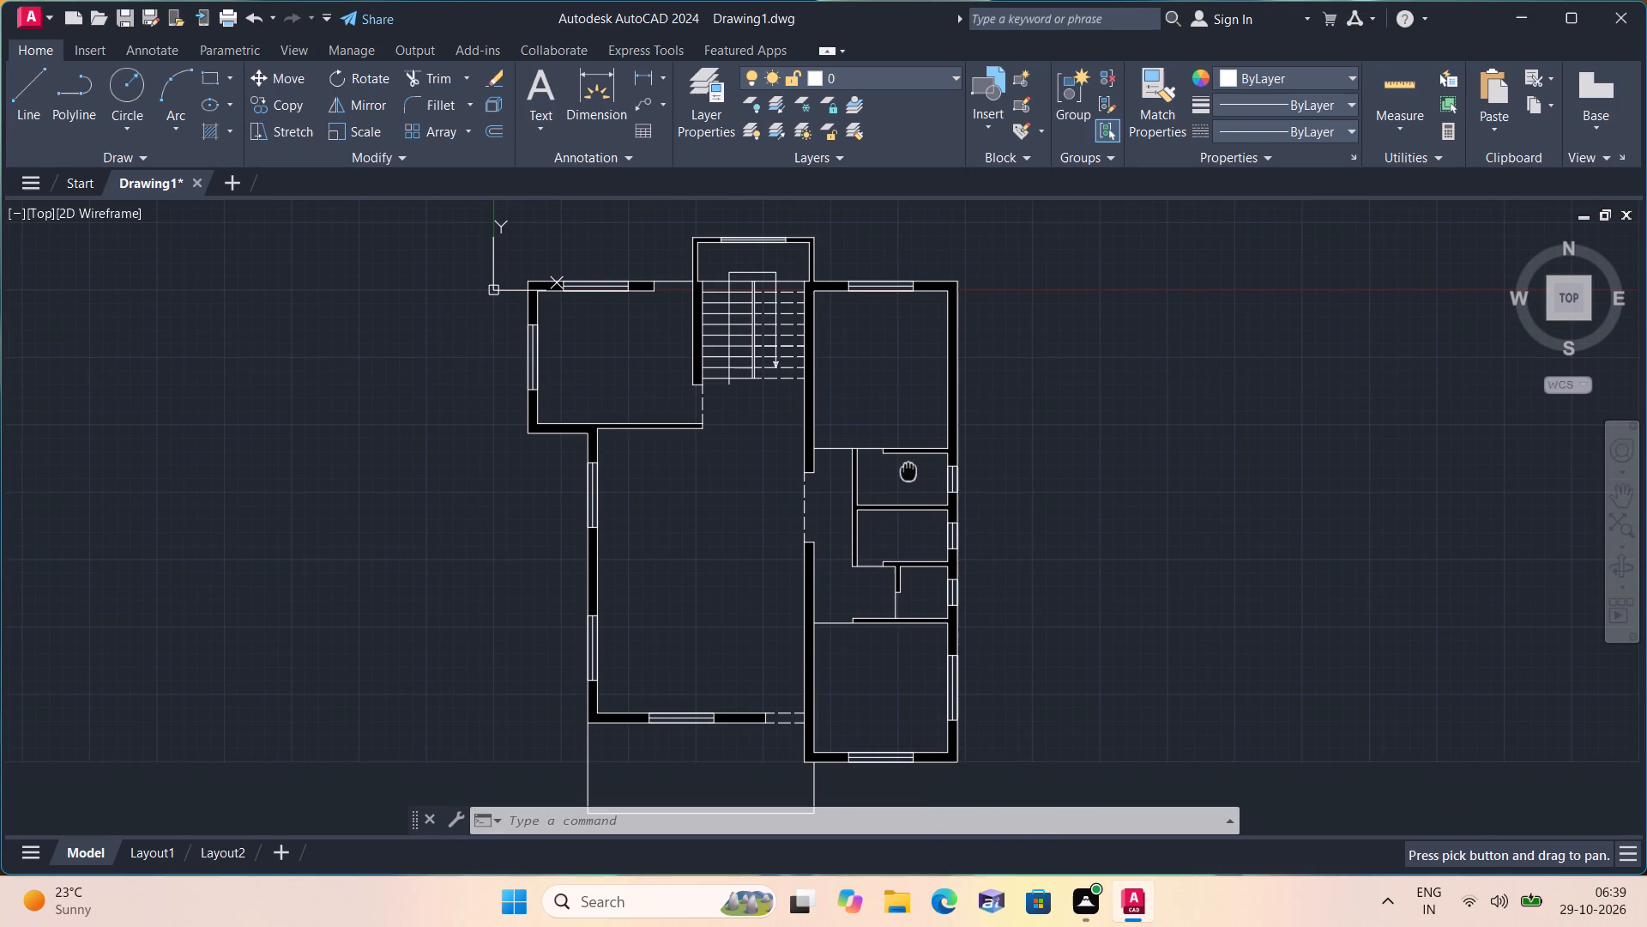
{"action": "scroll", "coordinate": [881, 655], "scroll_direction": "up", "scroll_amount": 2}
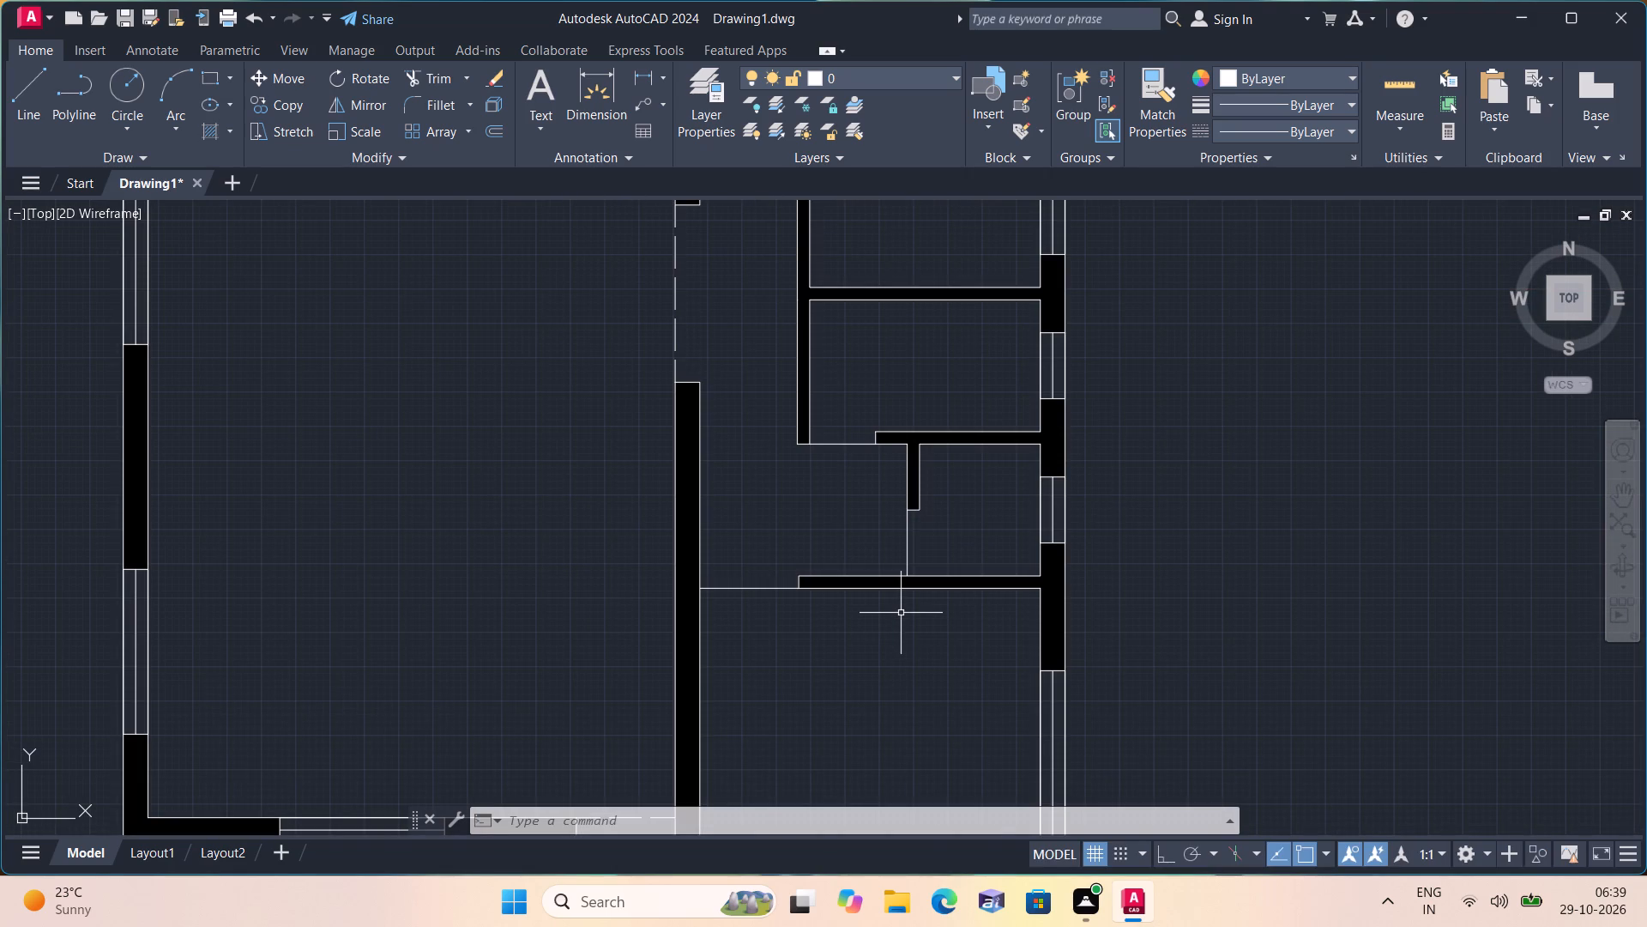
{"action": "scroll", "coordinate": [908, 651], "scroll_direction": "down", "scroll_amount": 1}
{"action": "middle_click_drag", "start_coordinate": [908, 651], "coordinate": [906, 584]}
{"action": "scroll", "coordinate": [908, 651], "scroll_direction": "down", "scroll_amount": 1}
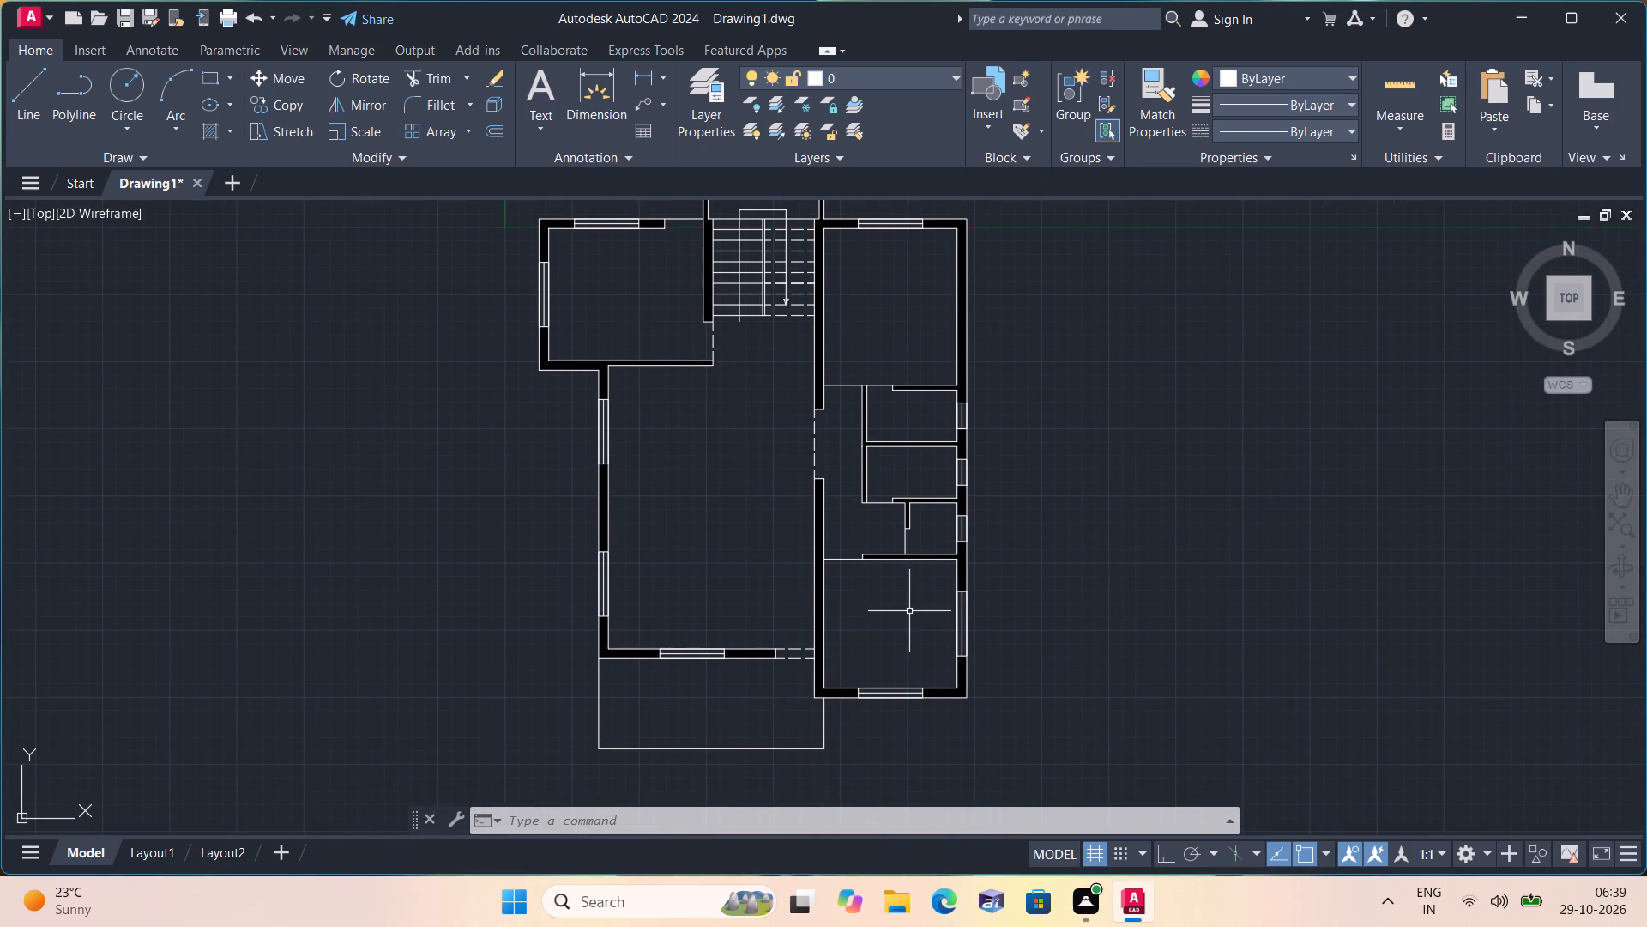
{"action": "scroll", "coordinate": [736, 660], "scroll_direction": "up", "scroll_amount": 2}
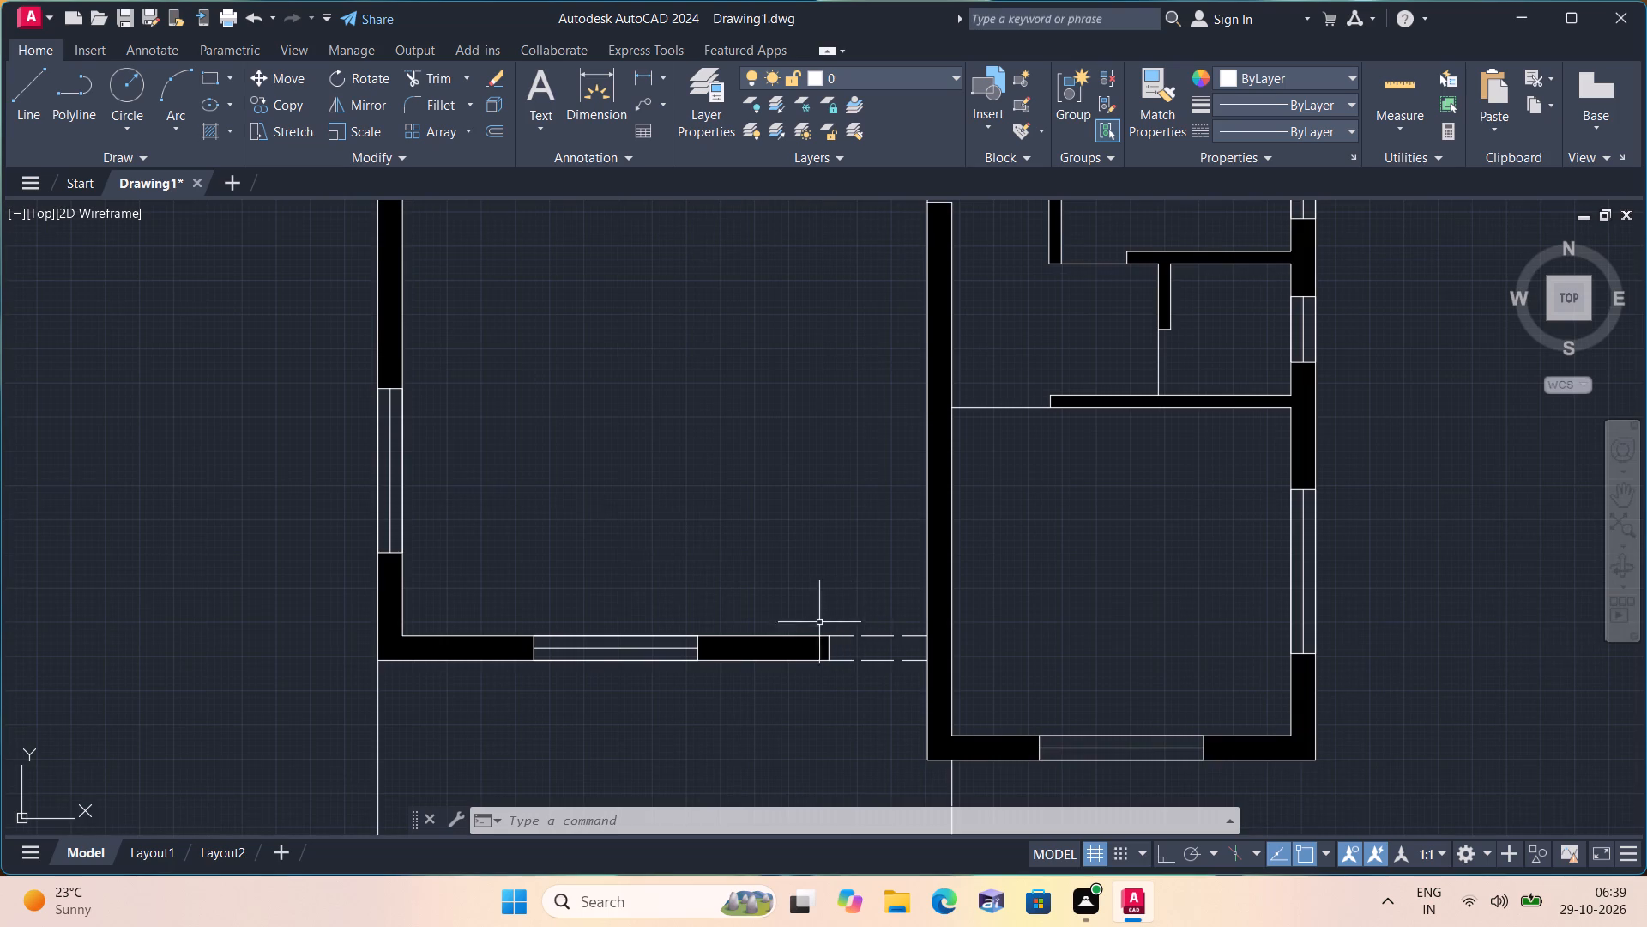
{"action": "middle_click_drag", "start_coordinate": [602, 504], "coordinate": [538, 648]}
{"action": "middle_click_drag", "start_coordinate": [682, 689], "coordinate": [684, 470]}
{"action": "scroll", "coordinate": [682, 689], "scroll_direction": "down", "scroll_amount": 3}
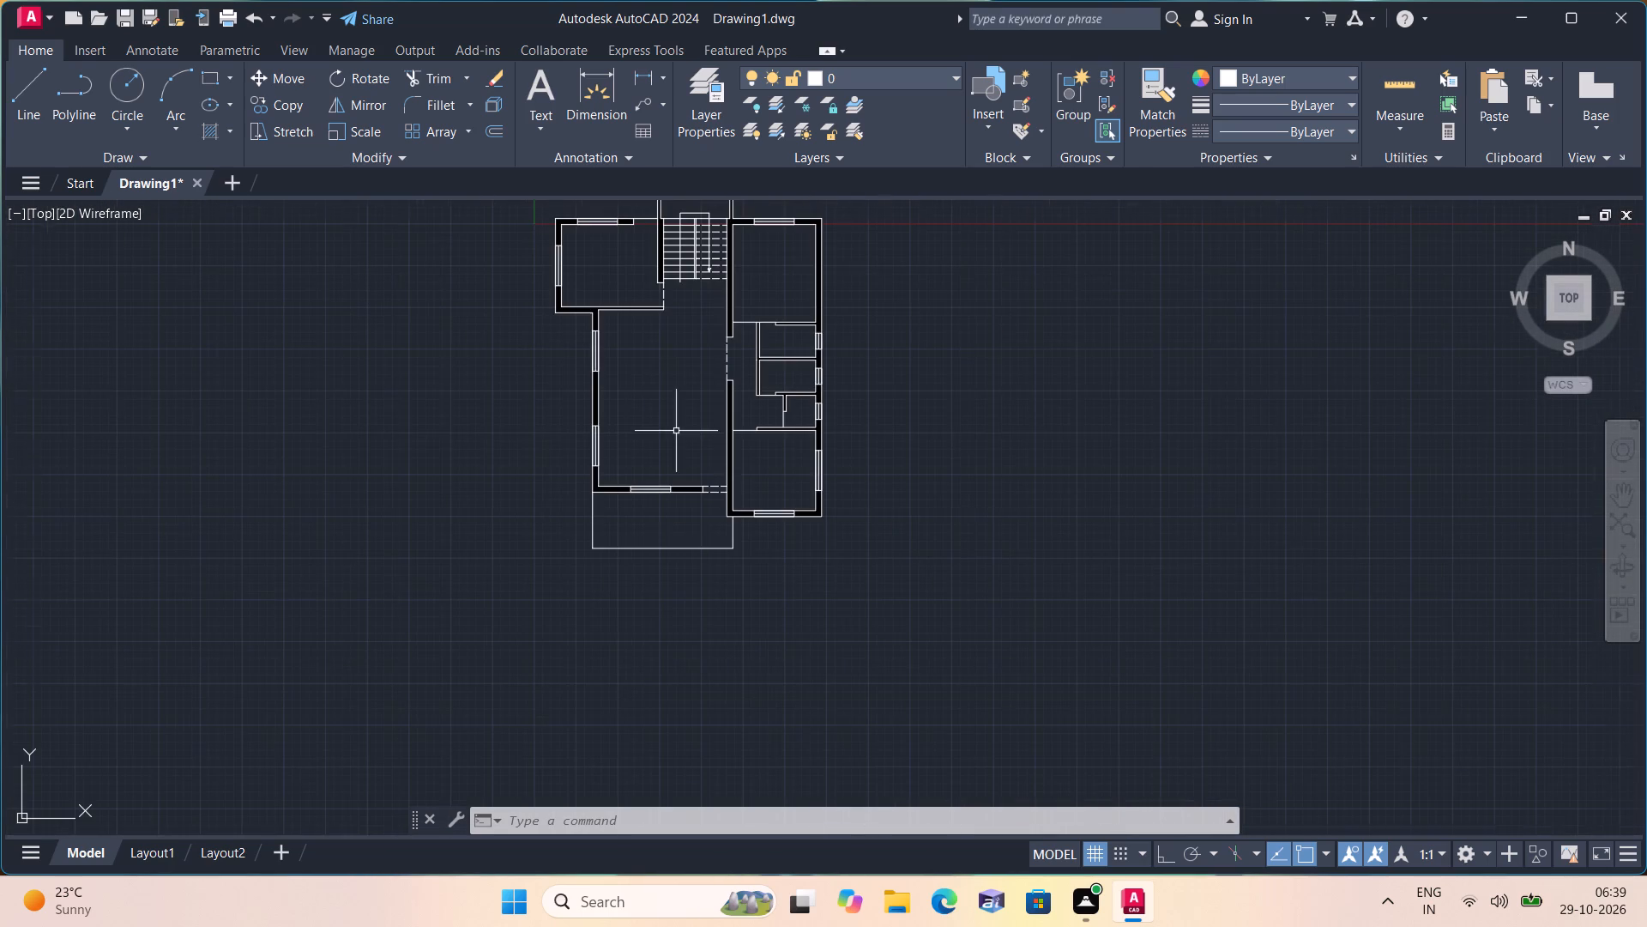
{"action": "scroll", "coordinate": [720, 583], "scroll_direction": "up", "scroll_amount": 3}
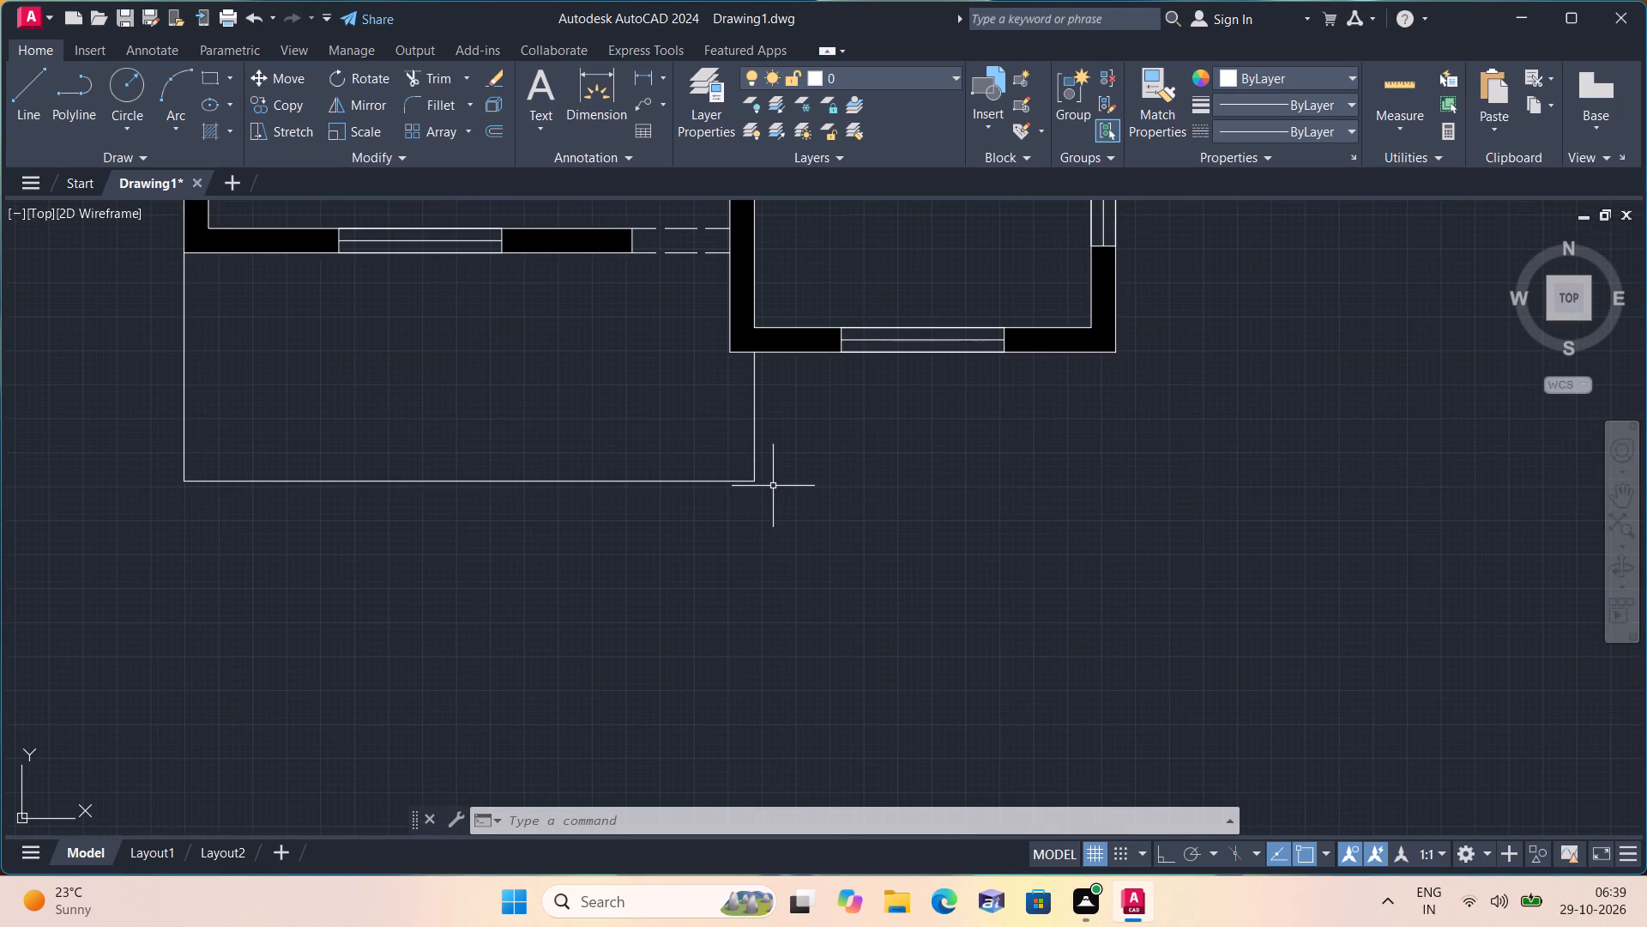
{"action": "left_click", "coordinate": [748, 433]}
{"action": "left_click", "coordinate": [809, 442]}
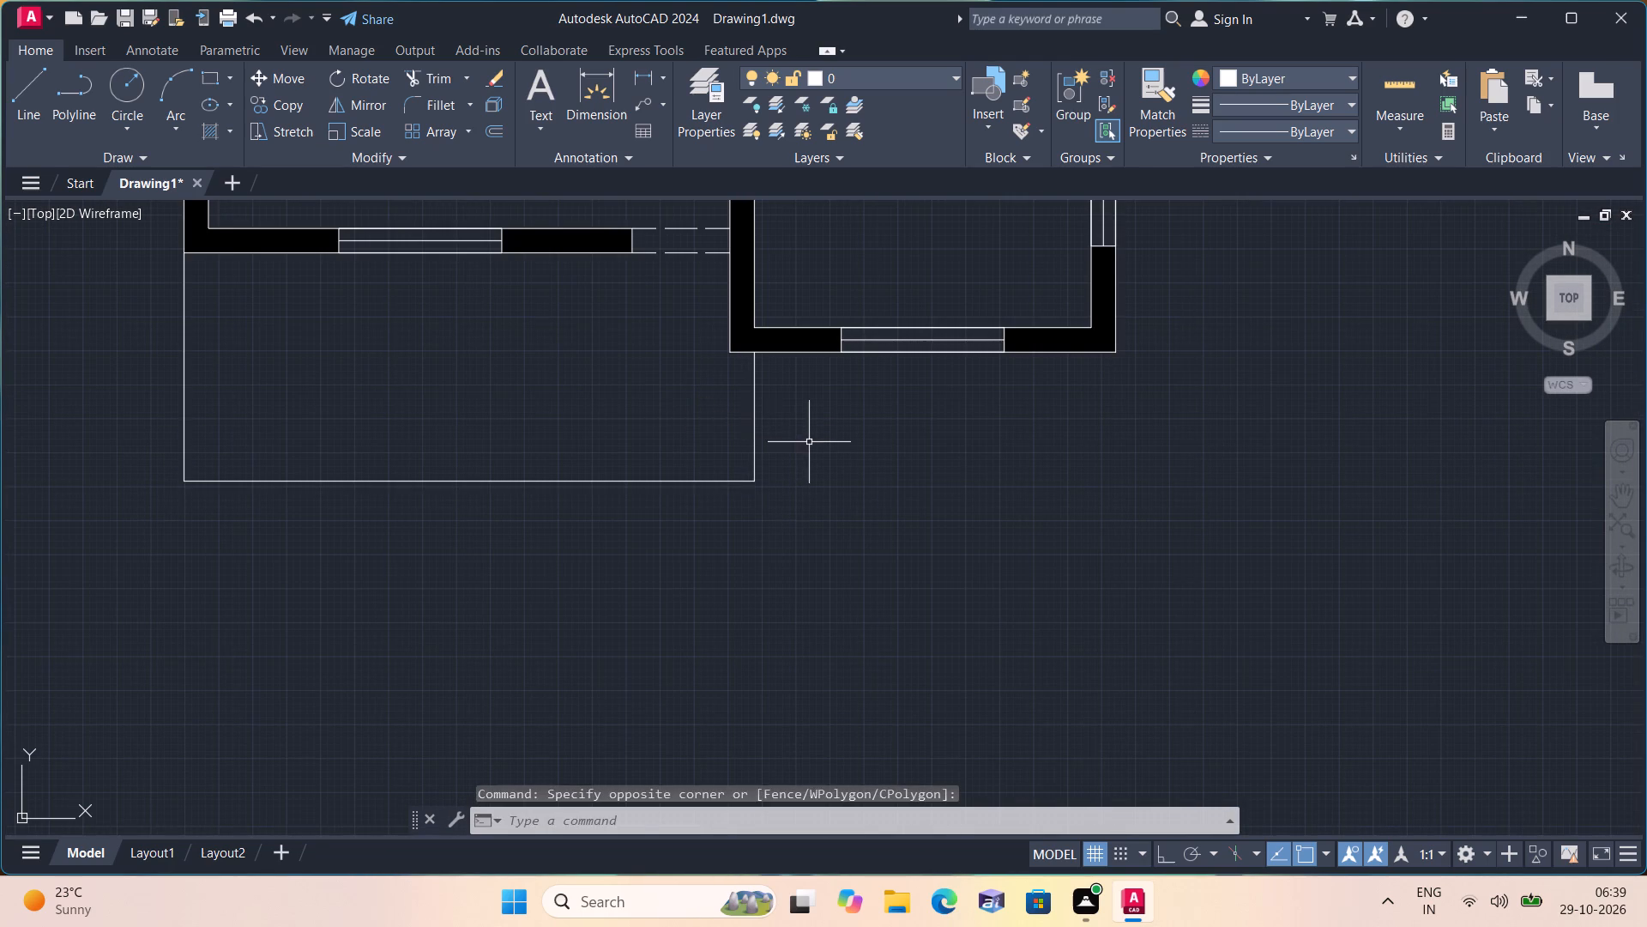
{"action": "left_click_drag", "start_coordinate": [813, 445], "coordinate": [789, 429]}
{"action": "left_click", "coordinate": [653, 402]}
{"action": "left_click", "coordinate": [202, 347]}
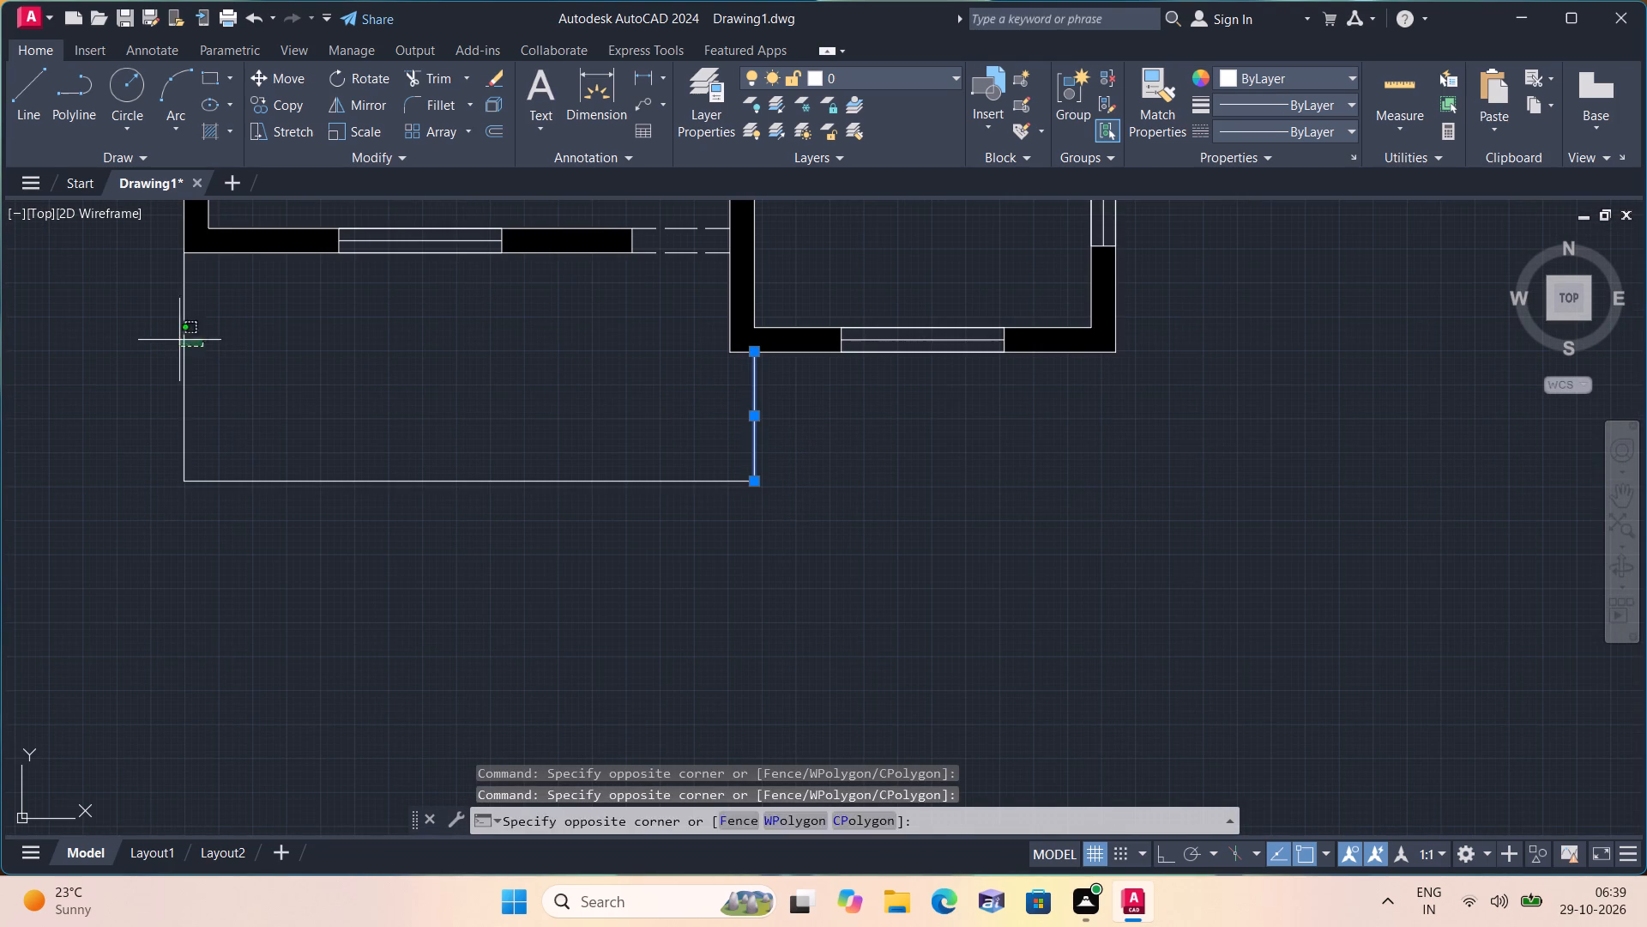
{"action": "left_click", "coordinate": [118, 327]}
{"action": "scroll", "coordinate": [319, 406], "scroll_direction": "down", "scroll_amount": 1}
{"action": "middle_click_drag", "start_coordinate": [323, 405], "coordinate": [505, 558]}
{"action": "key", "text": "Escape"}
Trim away the two solid vertical side lines of the porch outline below the large central room, keeping its bottom line.
{"action": "type", "text": "trim"}
{"action": "key", "text": "space"}
{"action": "left_click", "coordinate": [347, 552]}
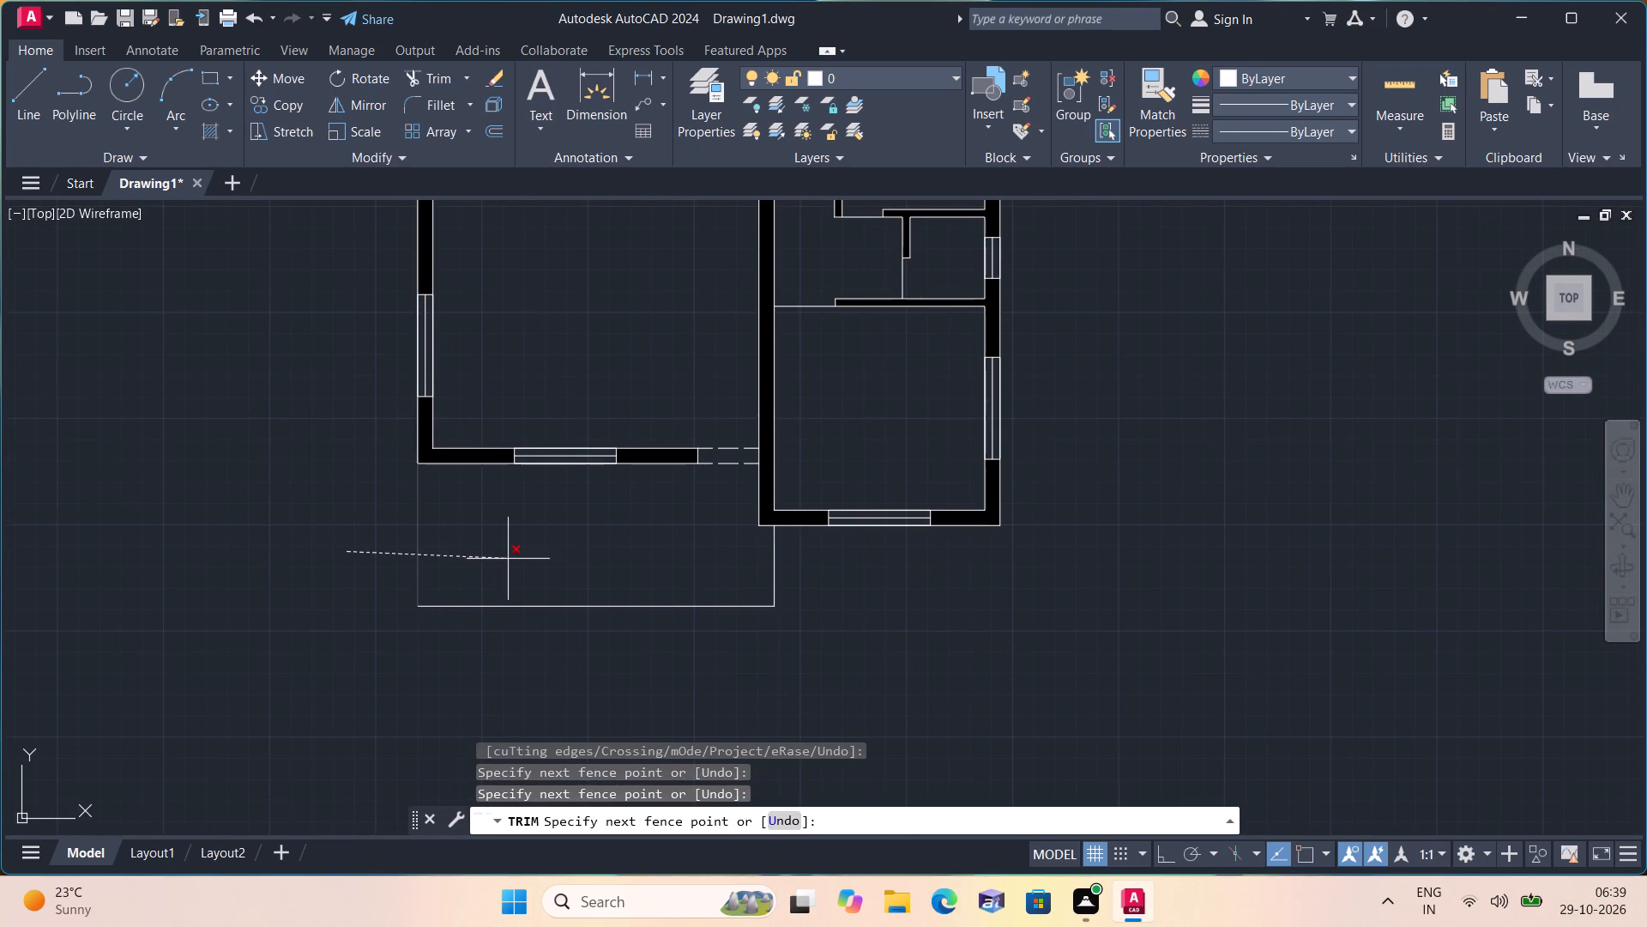
{"action": "left_click", "coordinate": [508, 558]}
{"action": "left_click_drag", "start_coordinate": [516, 555], "coordinate": [635, 554]}
{"action": "left_click_drag", "start_coordinate": [890, 559], "coordinate": [637, 566]}
{"action": "key", "text": "space"}
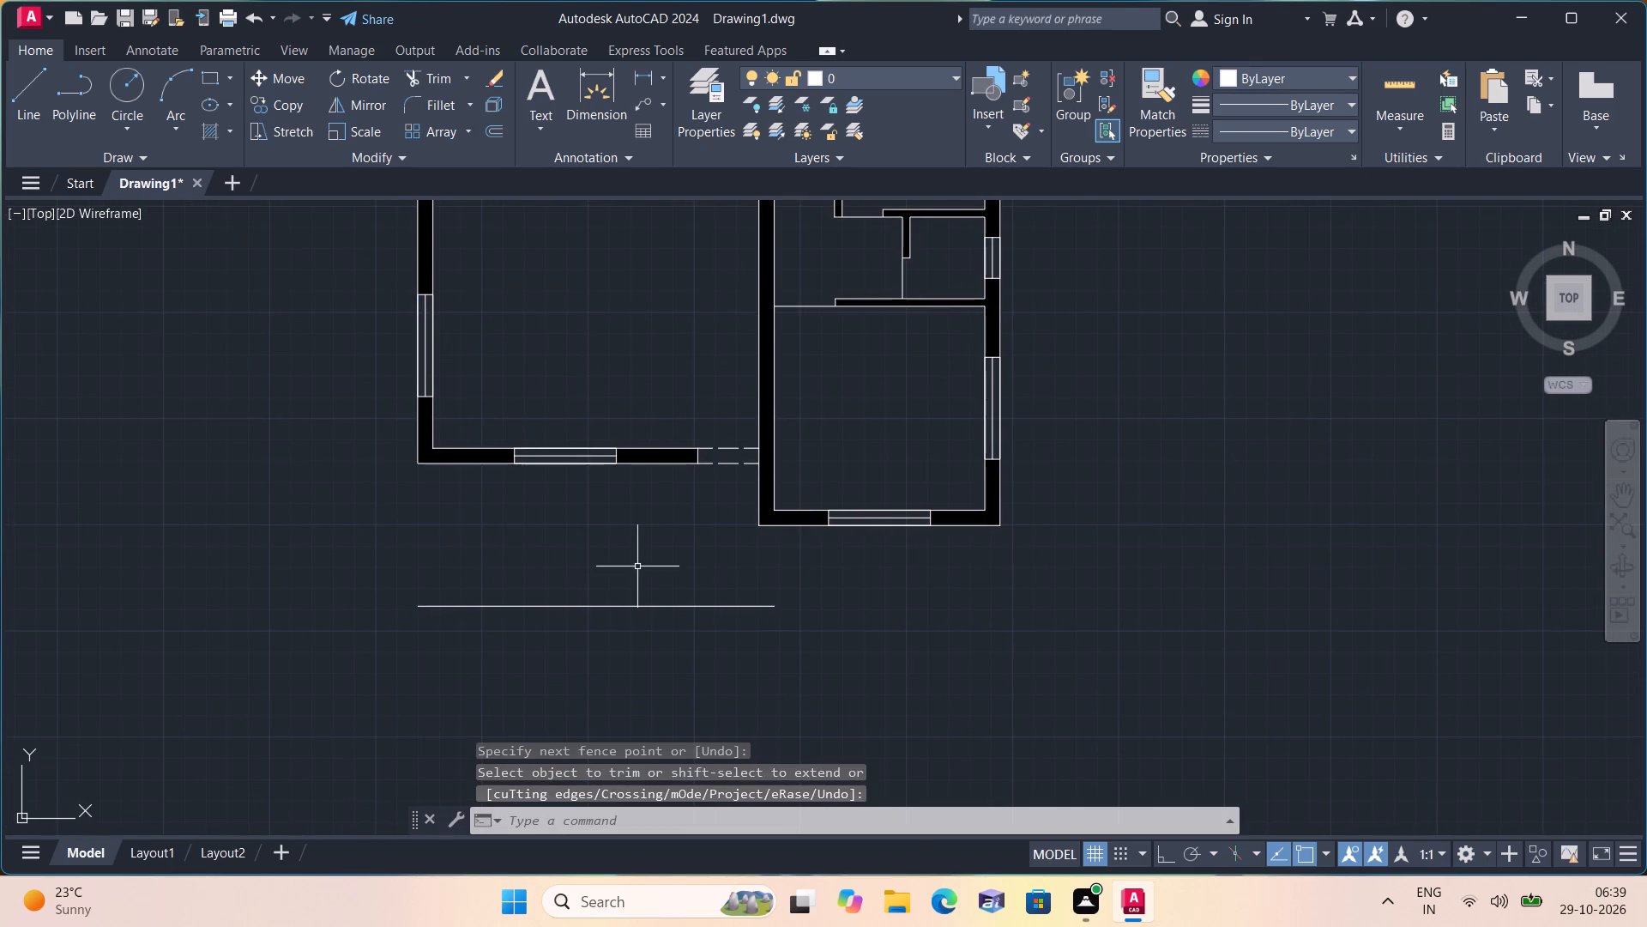
Set the linetype to ACAD_ISO02W100 and draw the porch's right side from its bottom line up to the bottom-right room's wall.
{"action": "left_click", "coordinate": [1231, 131]}
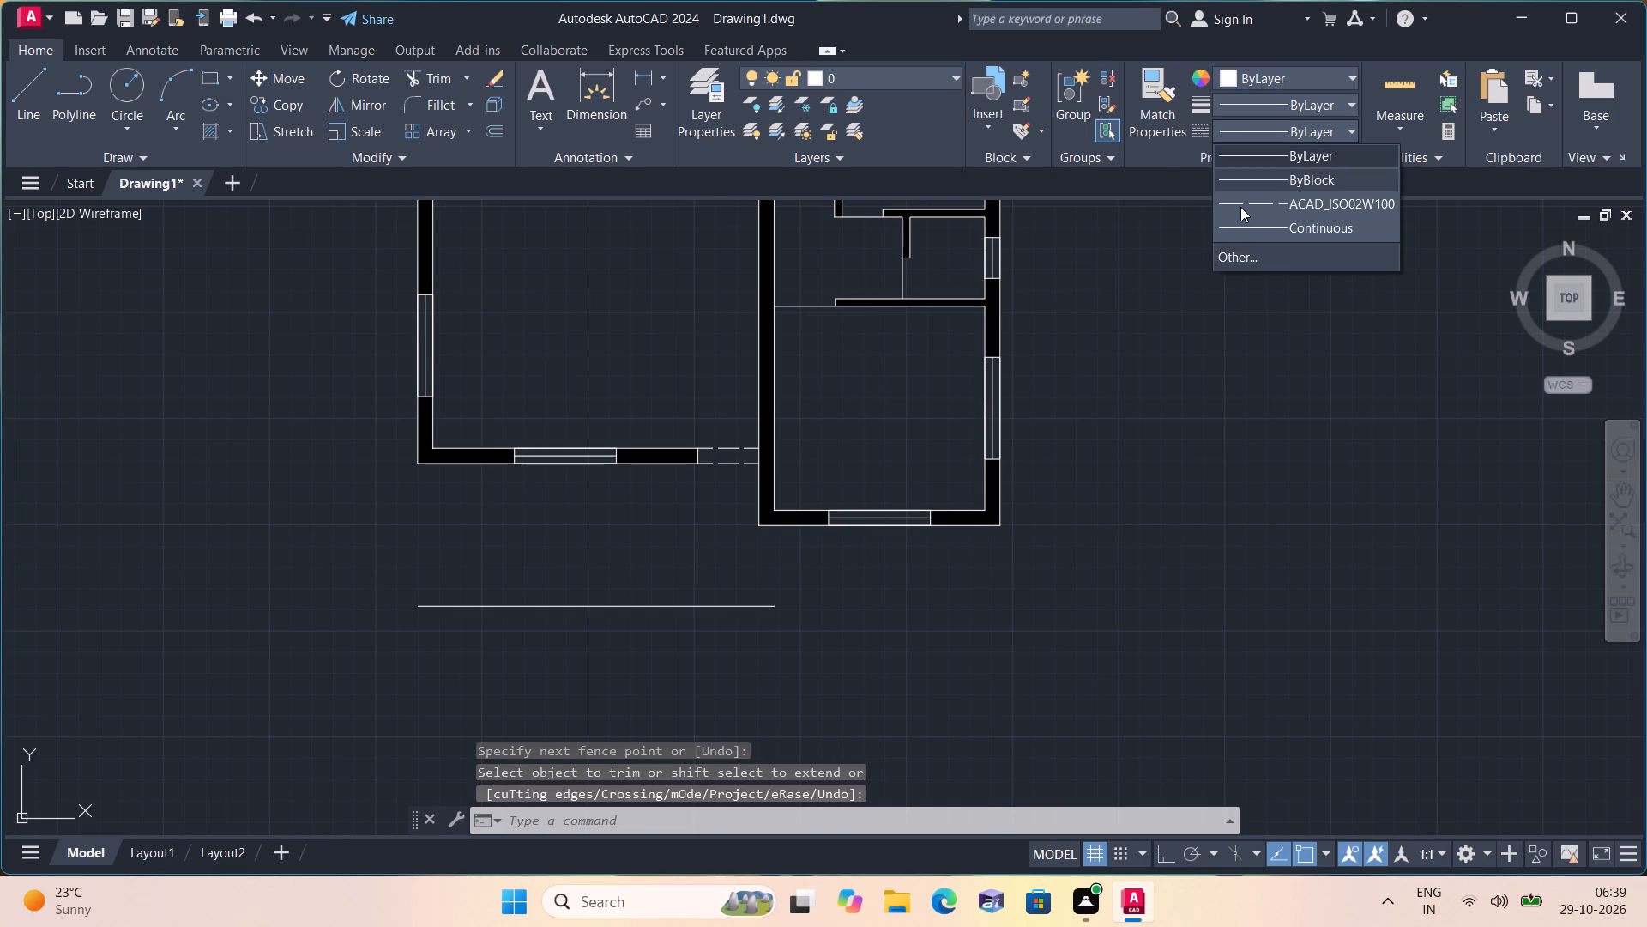
{"action": "left_click", "coordinate": [1249, 197]}
{"action": "key", "text": "l"}
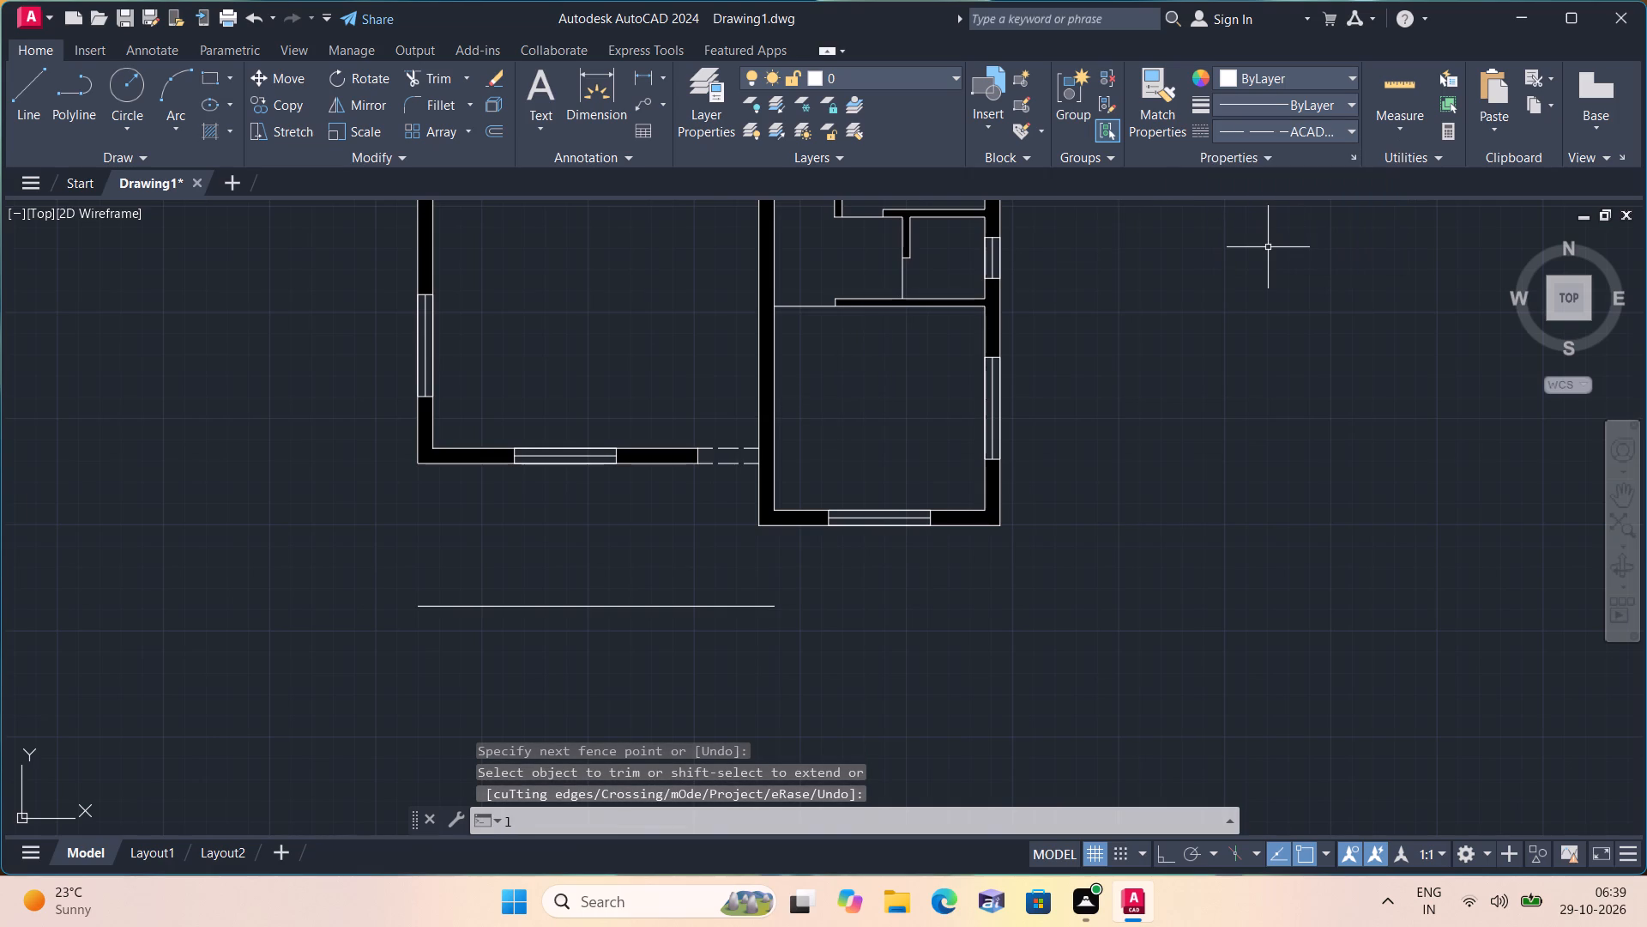
{"action": "key", "text": "space"}
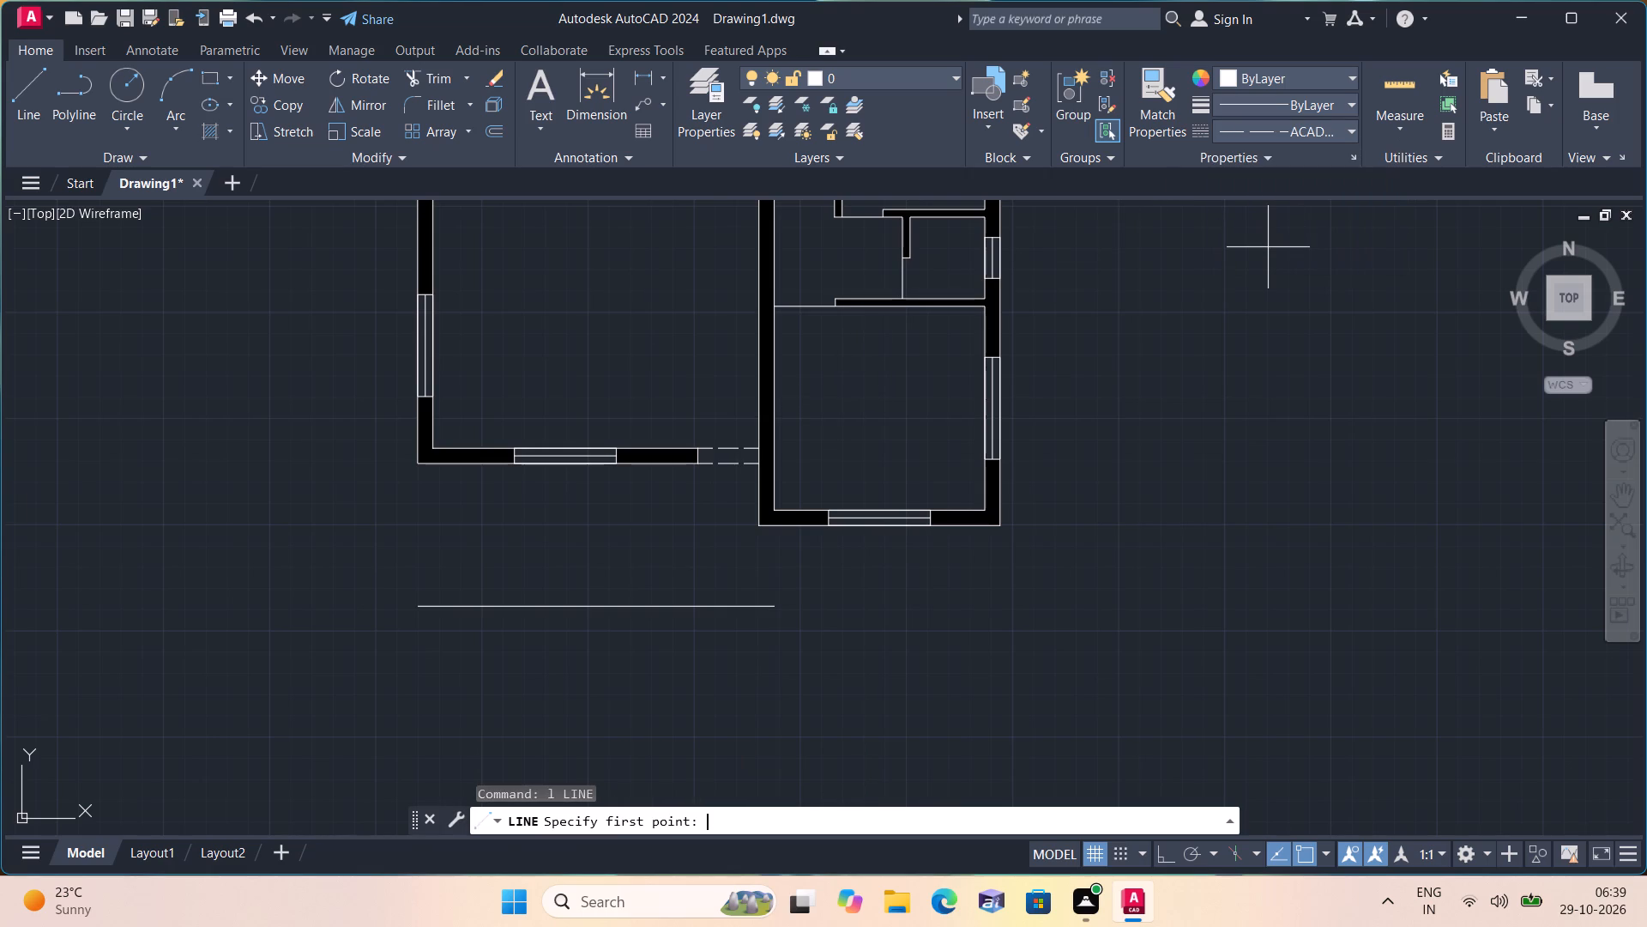
{"action": "key", "text": "F8"}
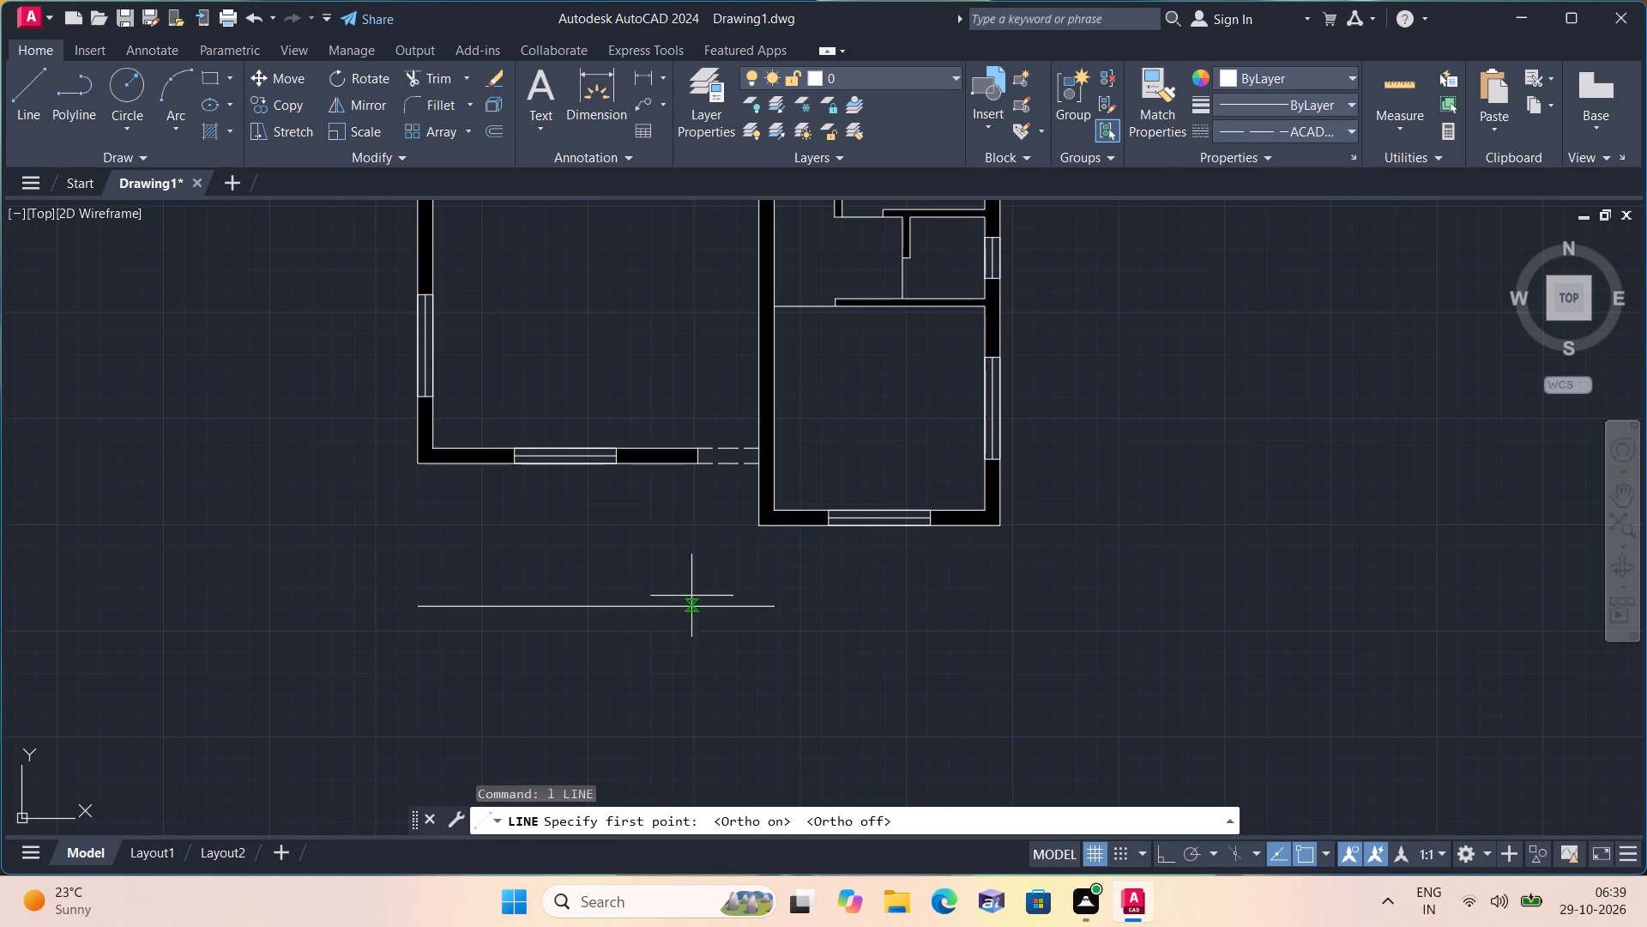
{"action": "left_click", "coordinate": [773, 604]}
{"action": "left_click", "coordinate": [774, 530]}
{"action": "key", "text": "space"}
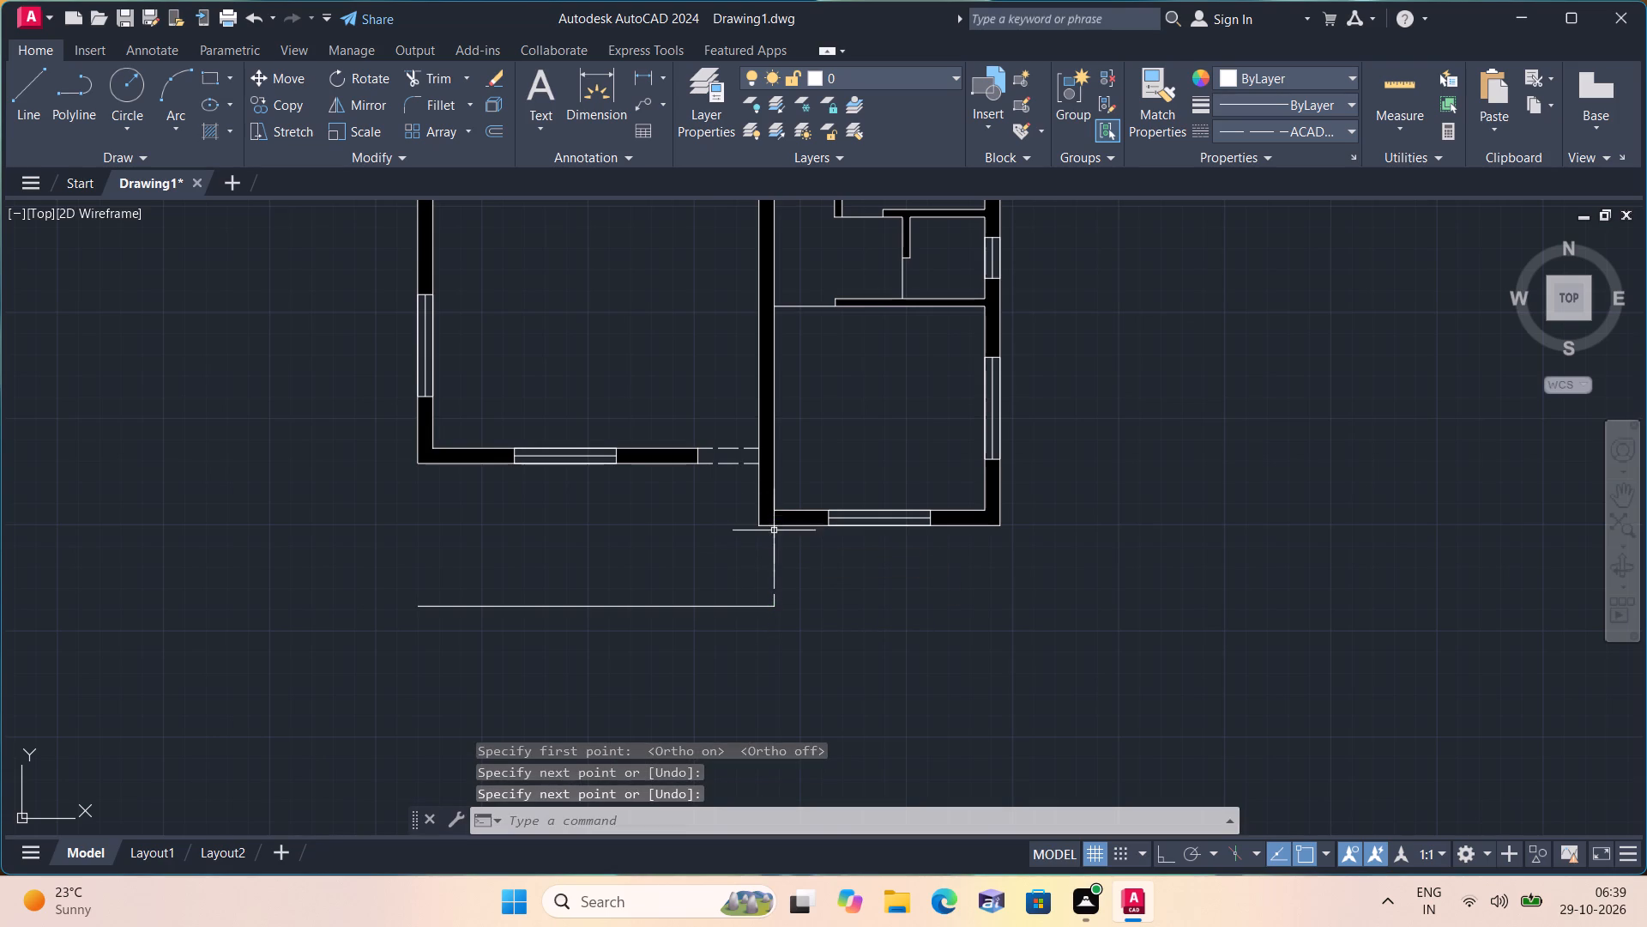
Draw the dashed porch outline from the bottom line's left end about 1'-2" outward, up to the inner wall-face level, and across to the wall.
{"action": "key", "text": "space"}
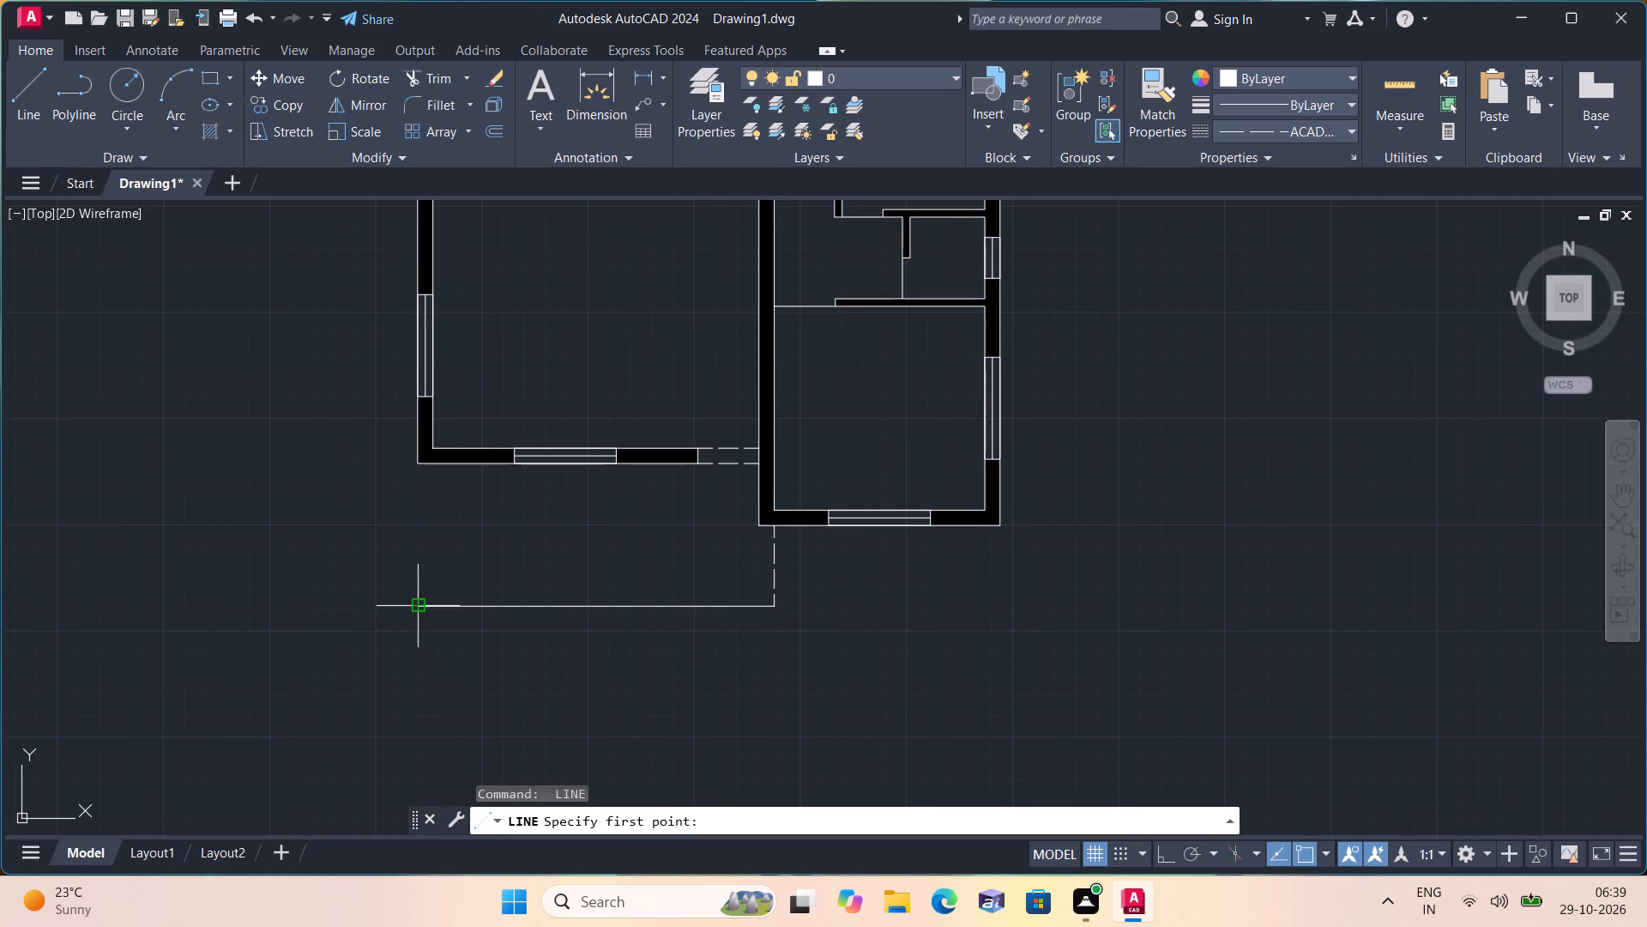
{"action": "left_click", "coordinate": [416, 606]}
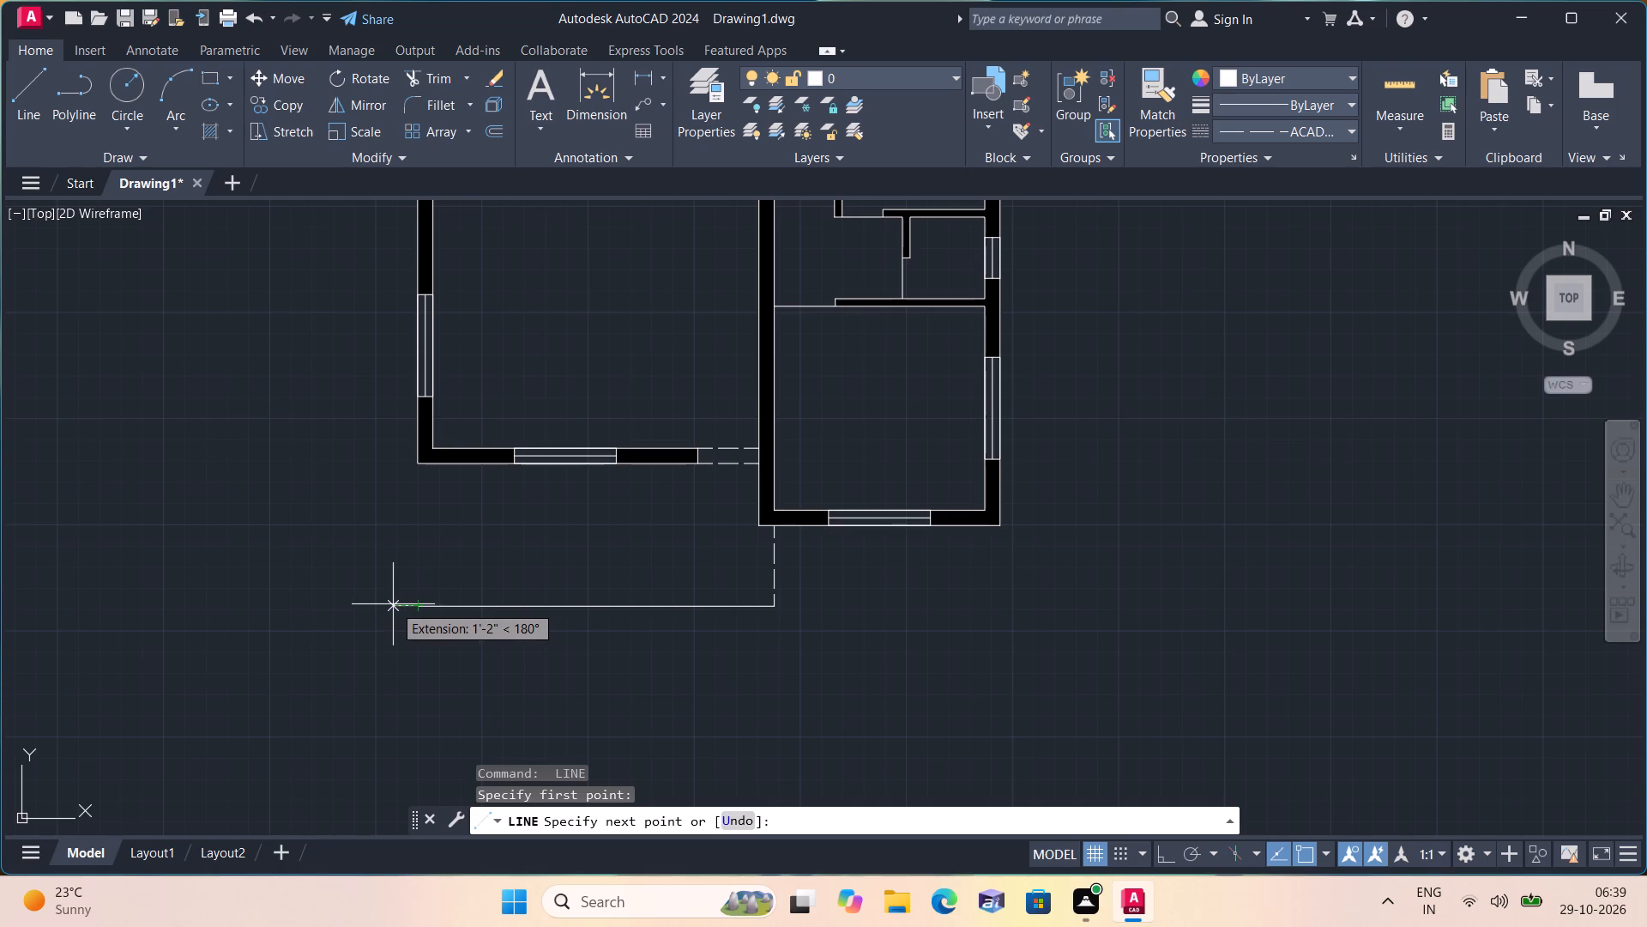
{"action": "left_click", "coordinate": [393, 604]}
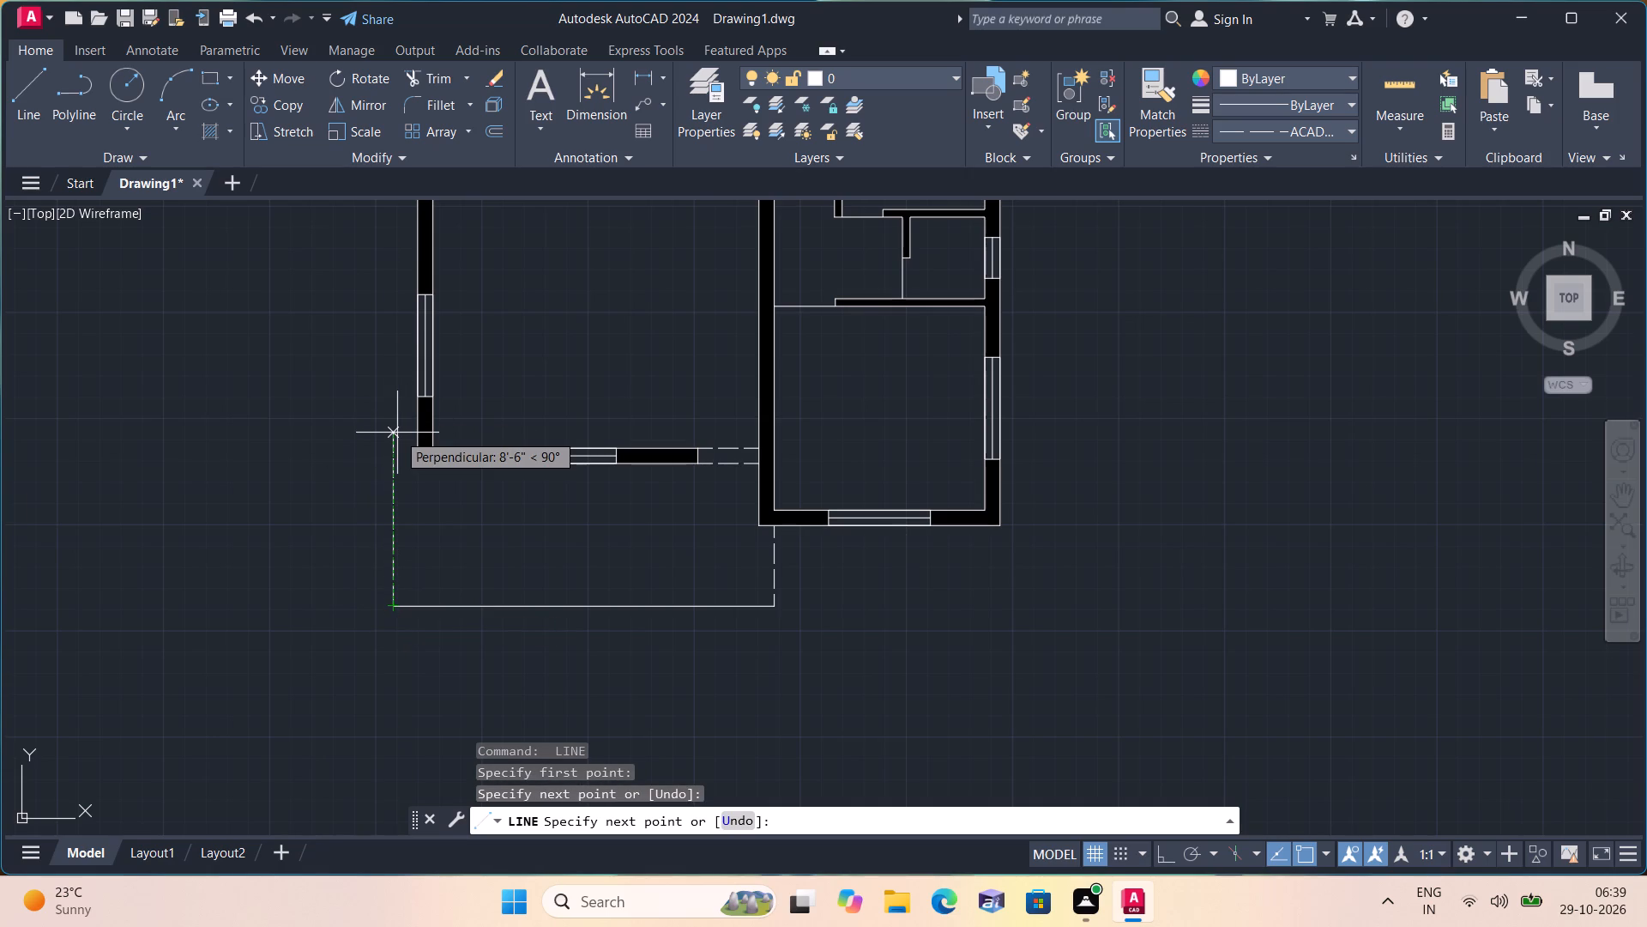
{"action": "key", "text": "F8"}
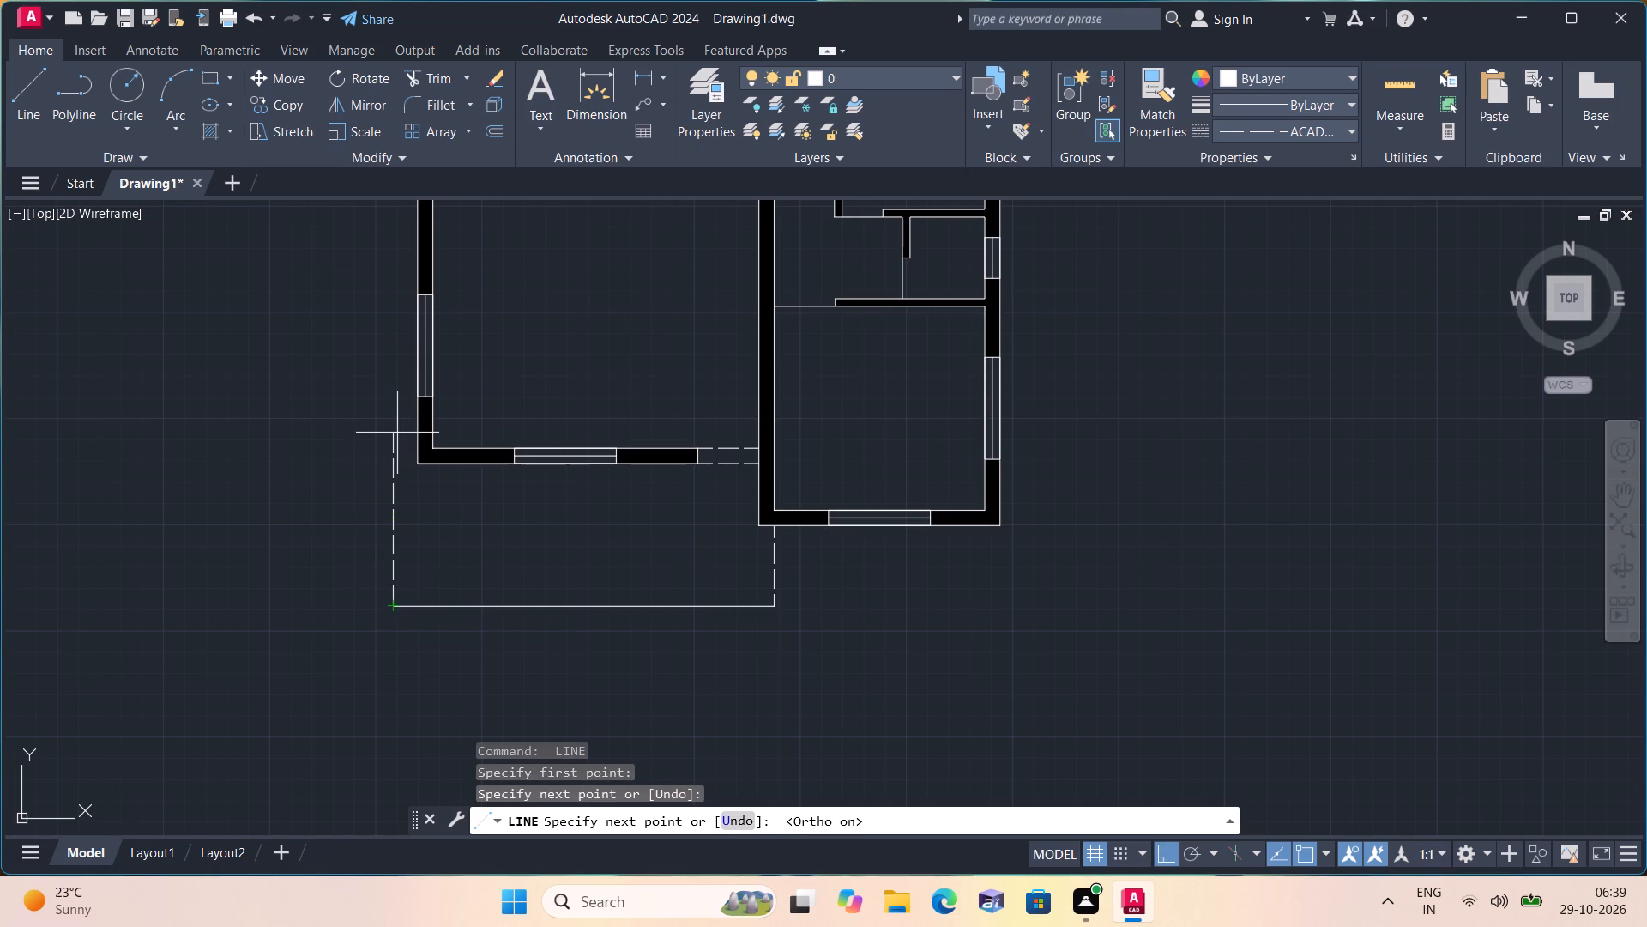
{"action": "scroll", "coordinate": [397, 433], "scroll_direction": "up", "scroll_amount": 1}
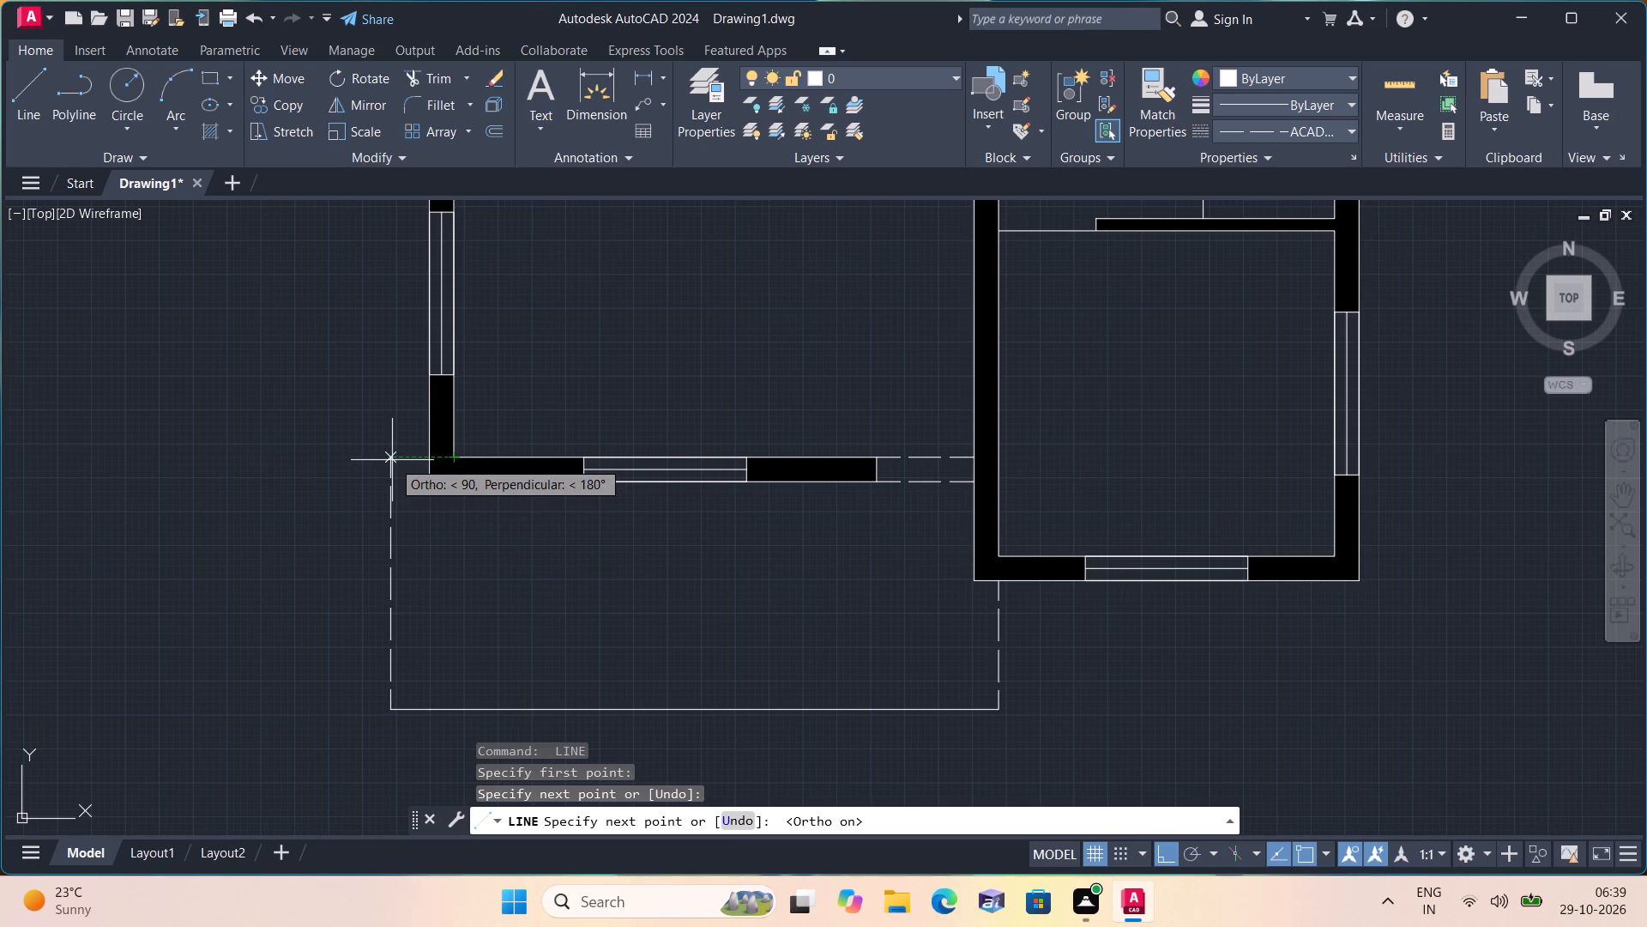
{"action": "left_click", "coordinate": [390, 460]}
{"action": "left_click", "coordinate": [425, 460]}
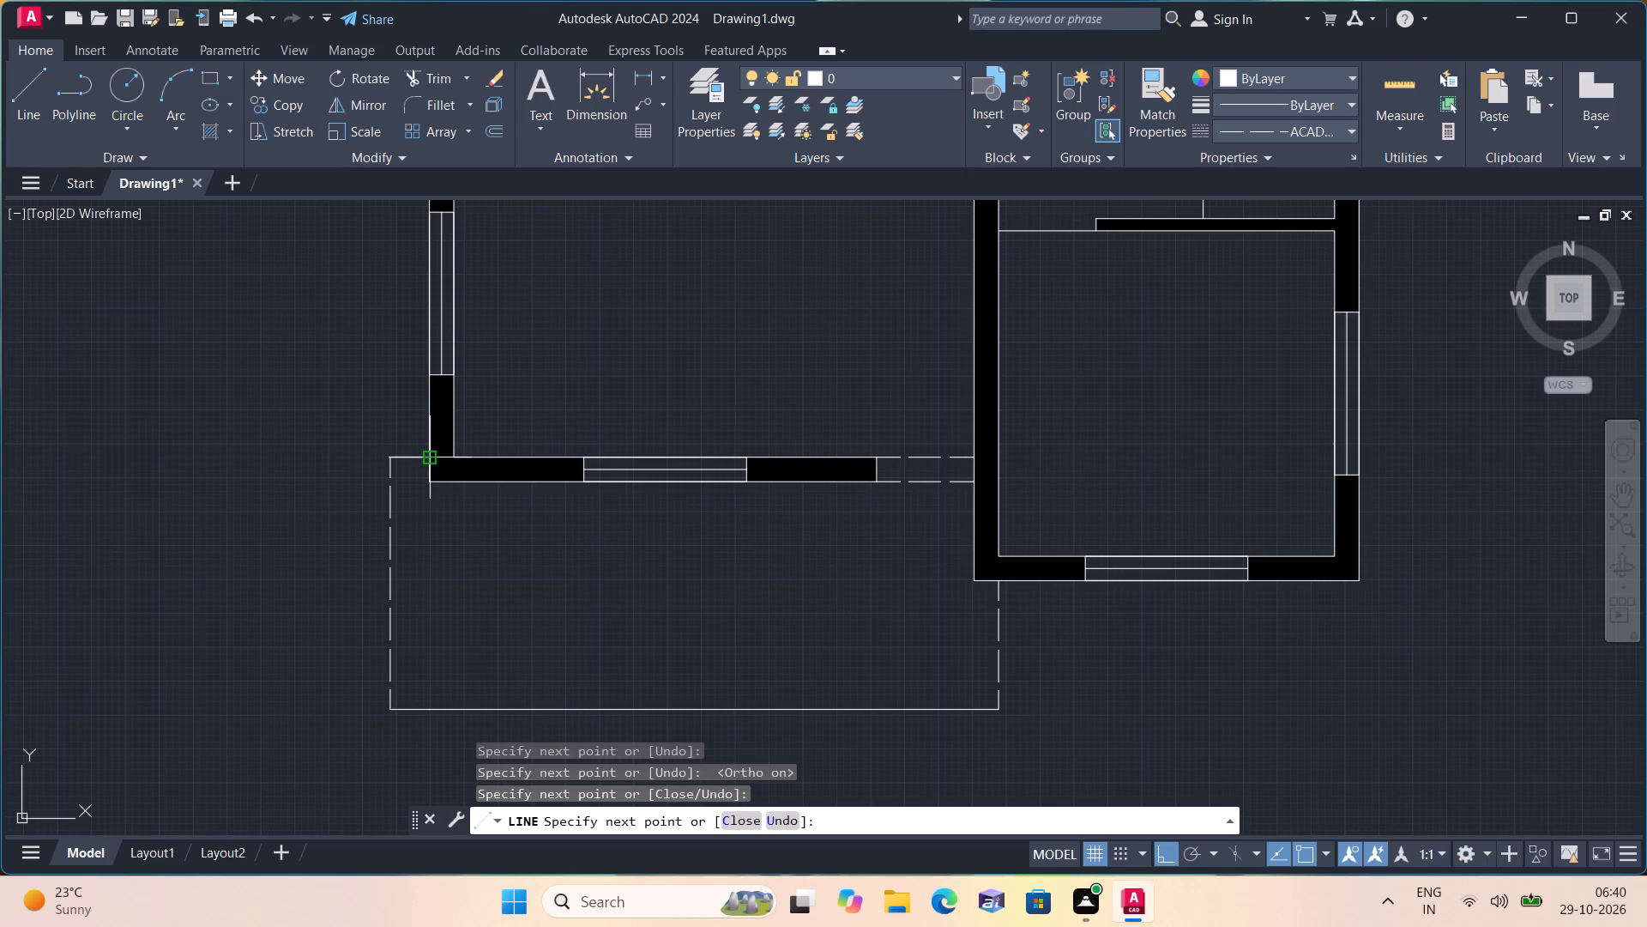
{"action": "key", "text": "space"}
Trim away the solid bottom line of the porch outline.
{"action": "key", "text": "t"}
{"action": "key", "text": "r"}
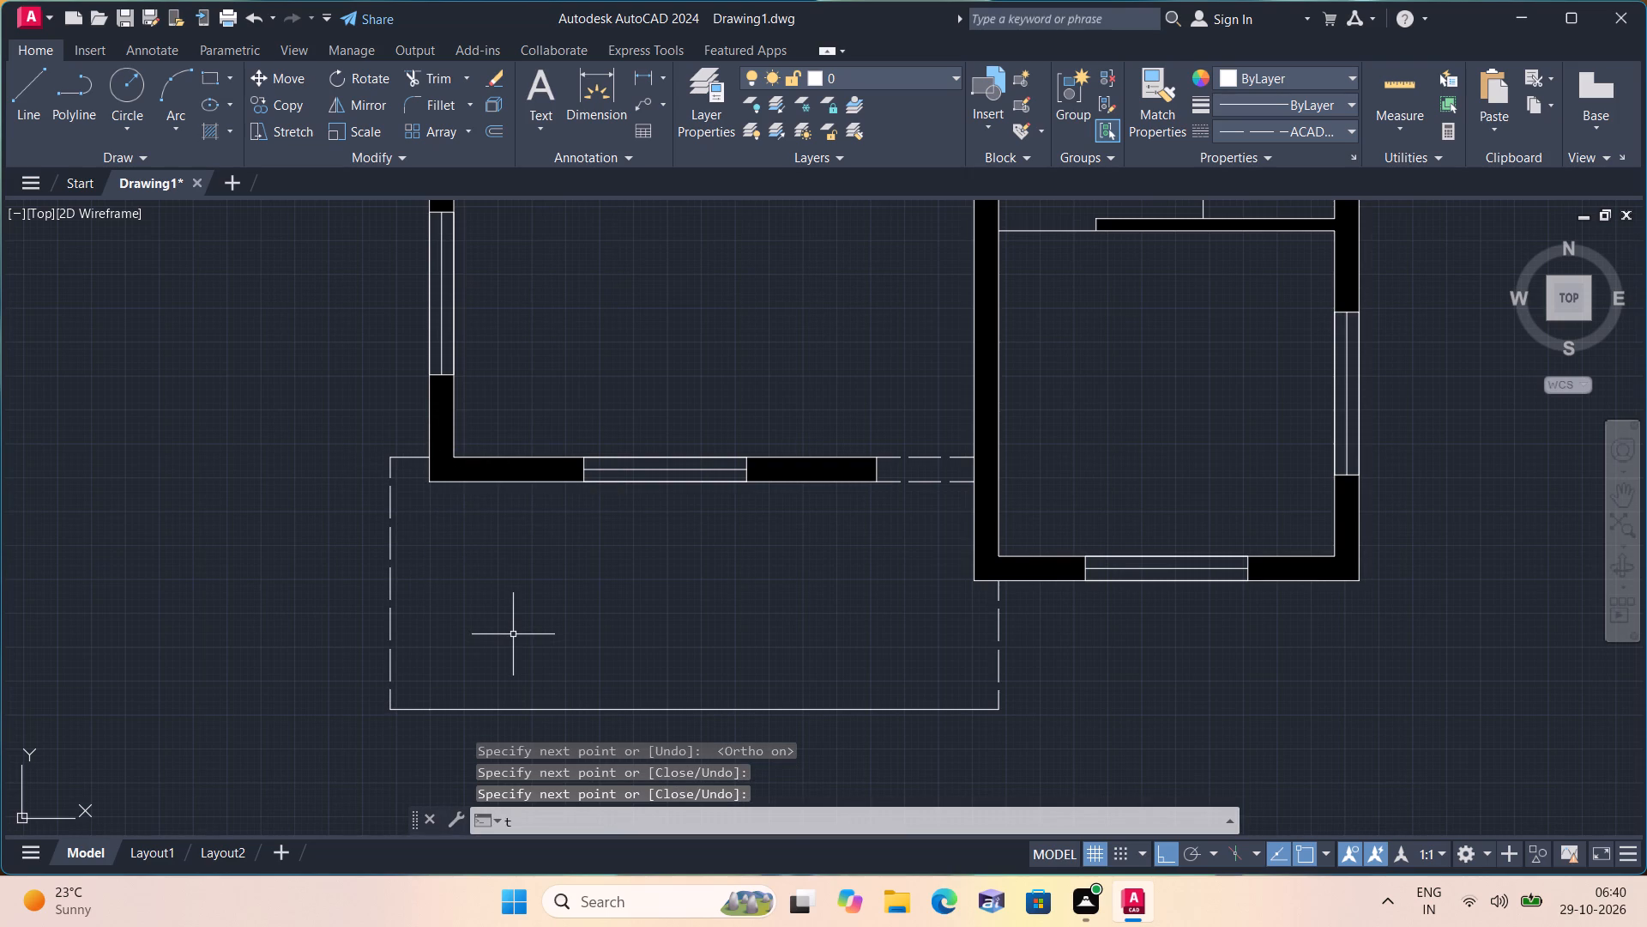
{"action": "key", "text": "i"}
{"action": "key", "text": "m"}
{"action": "key", "text": "space"}
{"action": "left_click_drag", "start_coordinate": [605, 668], "coordinate": [617, 727]}
{"action": "key", "text": "space"}
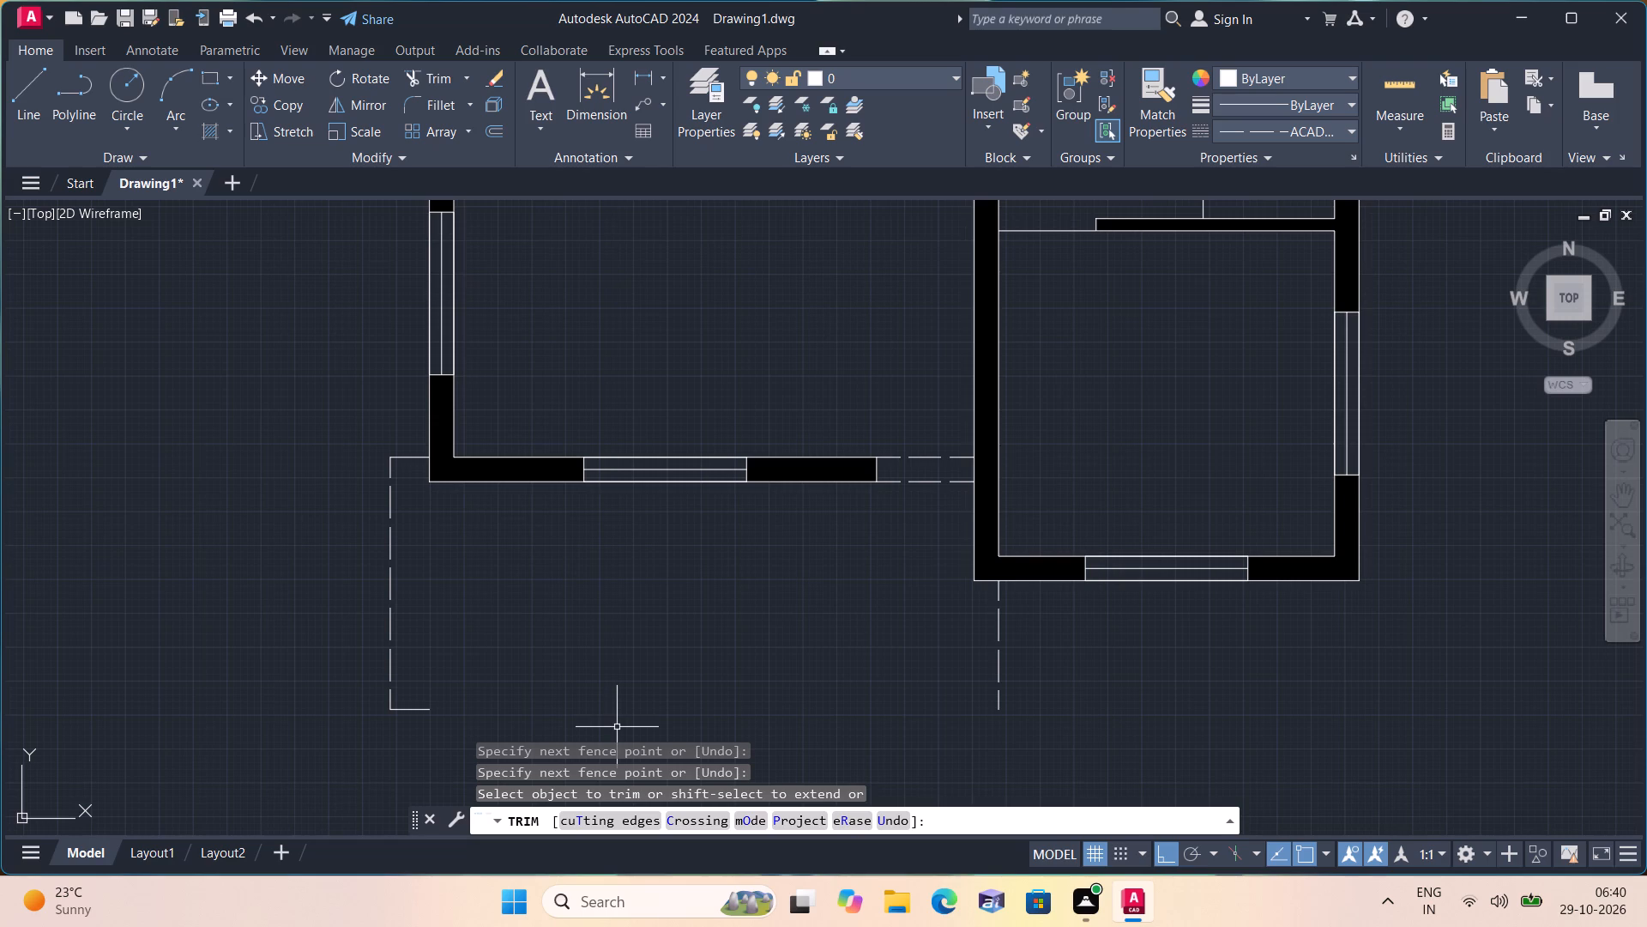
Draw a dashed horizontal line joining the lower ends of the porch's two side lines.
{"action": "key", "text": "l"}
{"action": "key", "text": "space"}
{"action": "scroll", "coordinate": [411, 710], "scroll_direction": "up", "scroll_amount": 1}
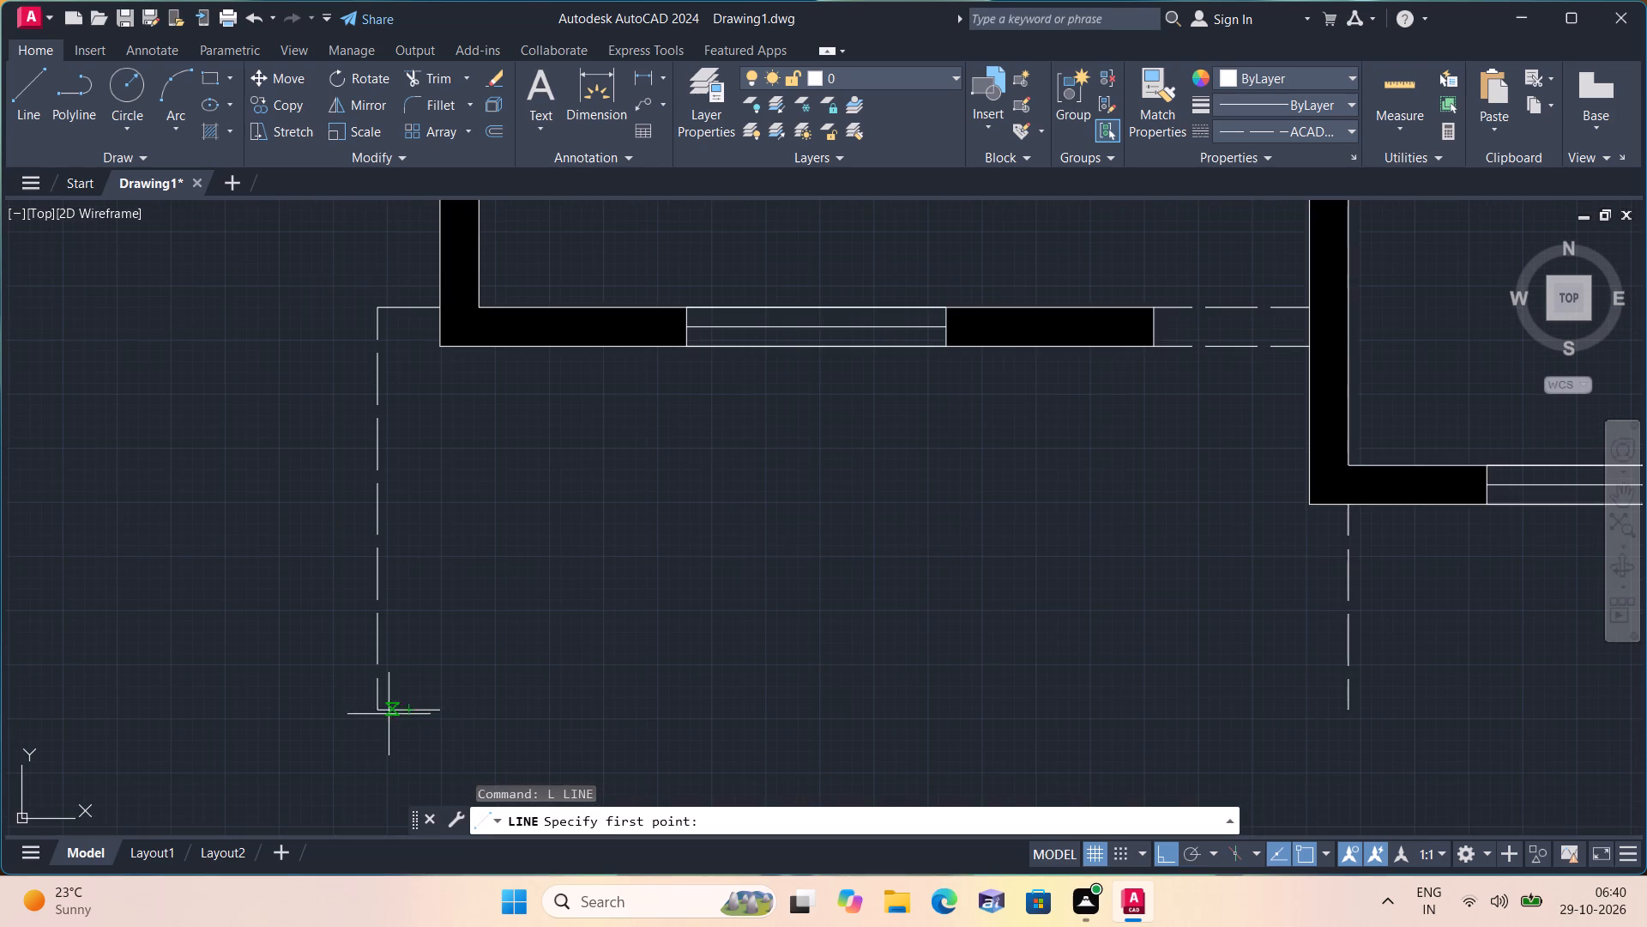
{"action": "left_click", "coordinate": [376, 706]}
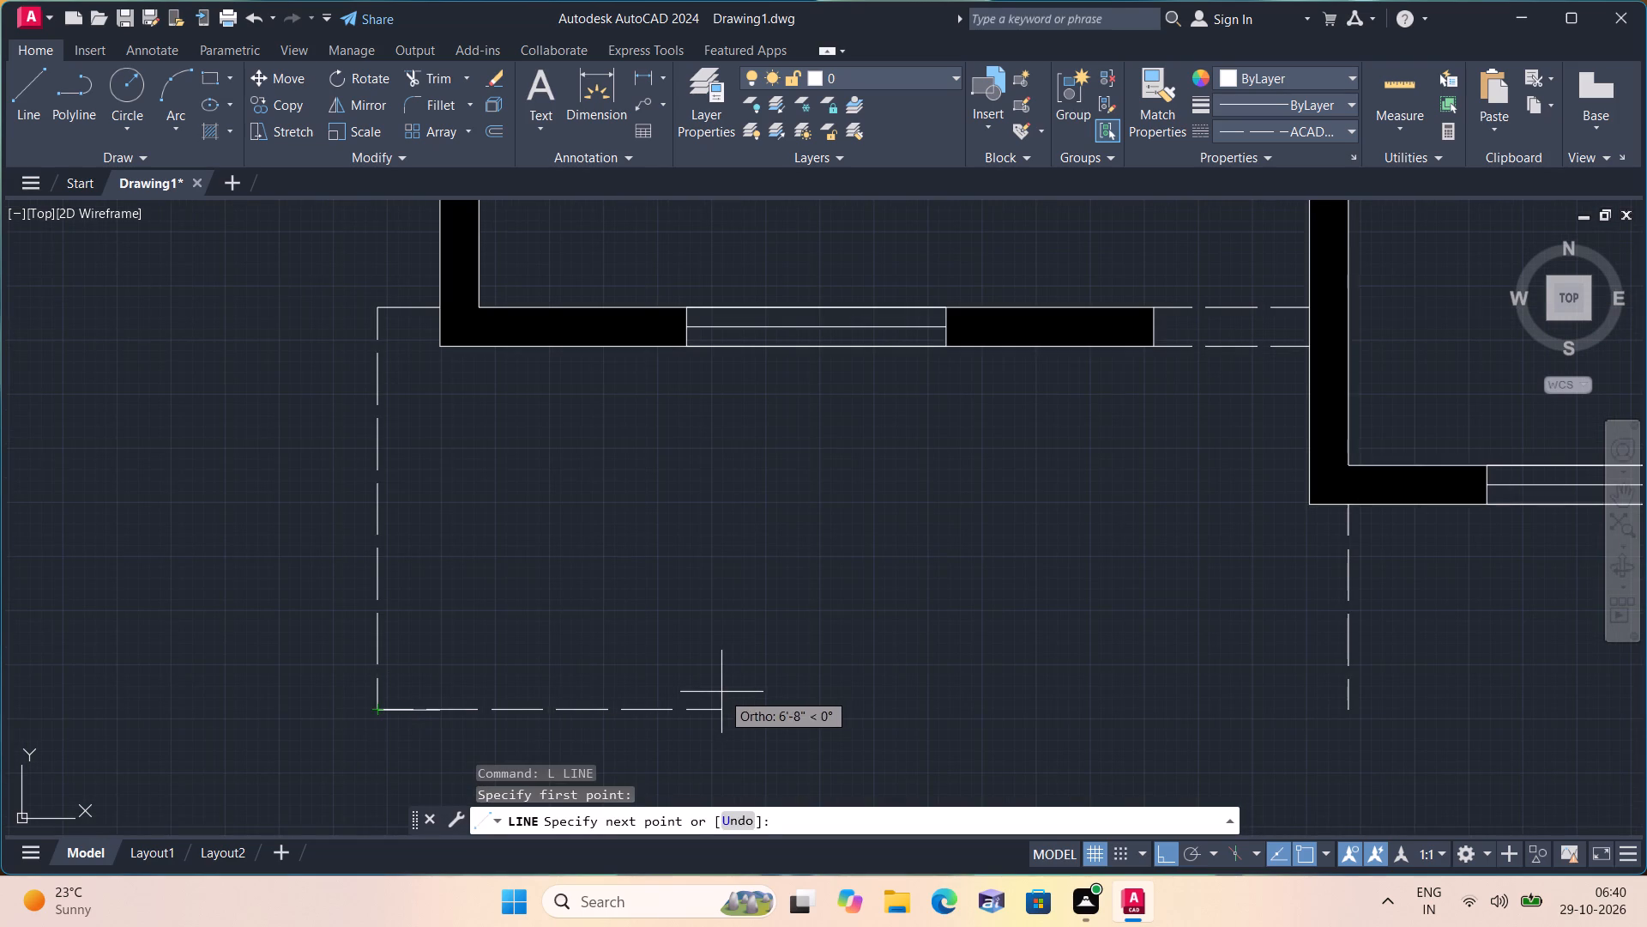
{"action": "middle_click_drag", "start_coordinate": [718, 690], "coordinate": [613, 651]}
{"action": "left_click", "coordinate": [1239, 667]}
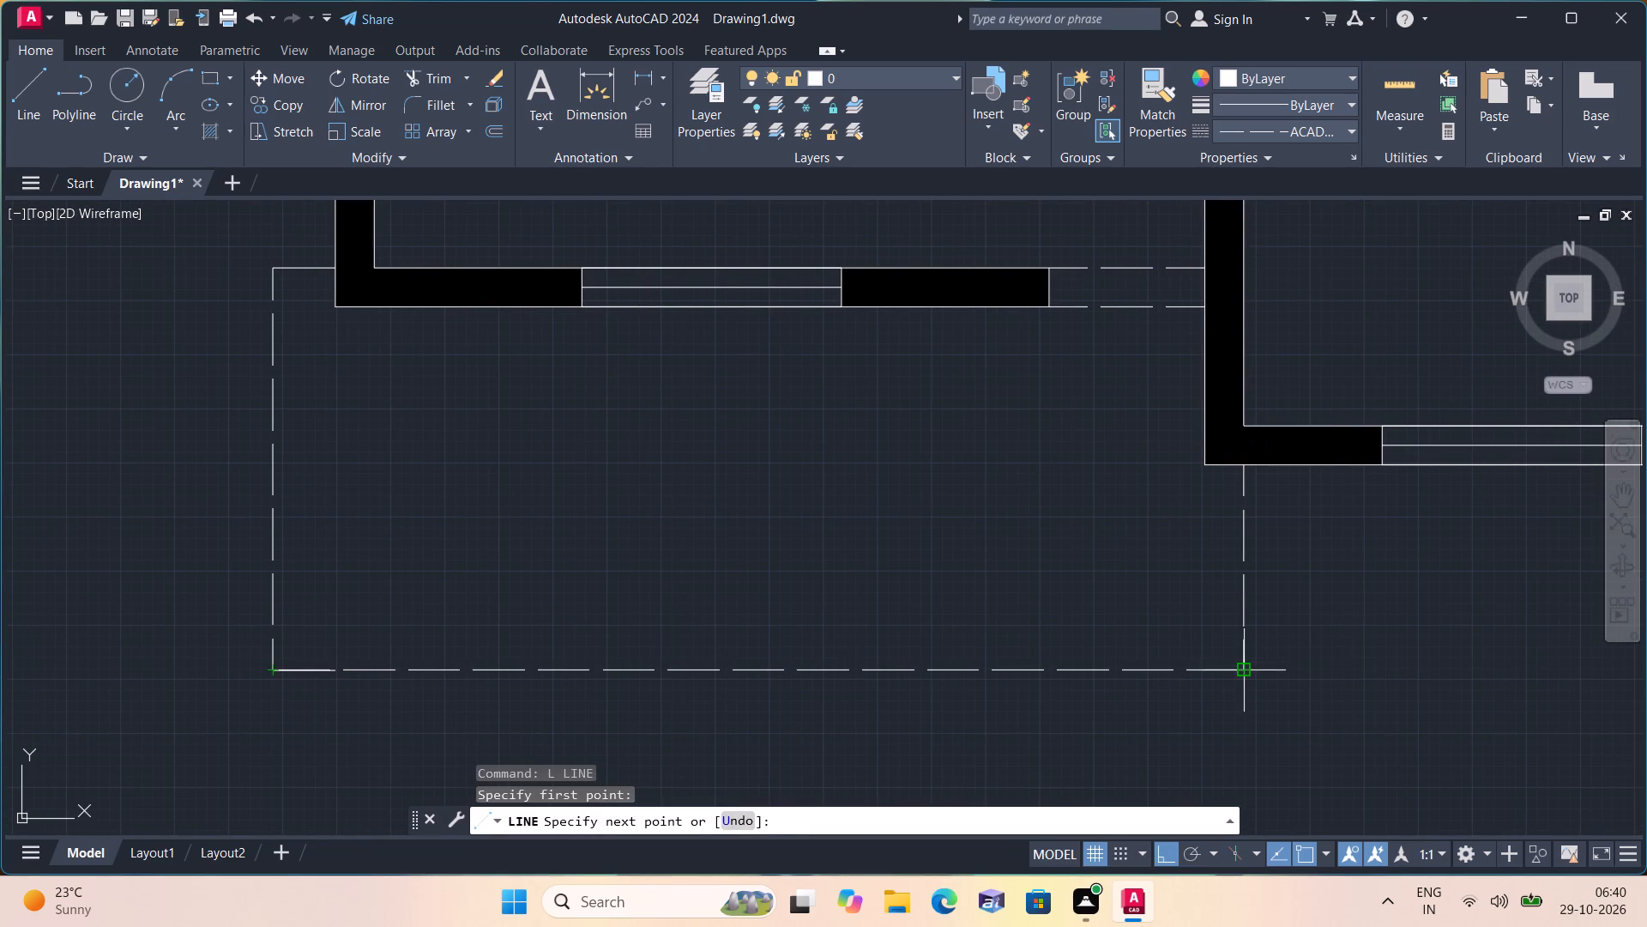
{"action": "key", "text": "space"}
Trim away the overlapping short stub and the dashed line along the porch's bottom edge.
{"action": "scroll", "coordinate": [938, 611], "scroll_direction": "down", "scroll_amount": 2}
{"action": "type", "text": "trim"}
{"action": "key", "text": "space"}
{"action": "scroll", "coordinate": [701, 685], "scroll_direction": "up", "scroll_amount": 1}
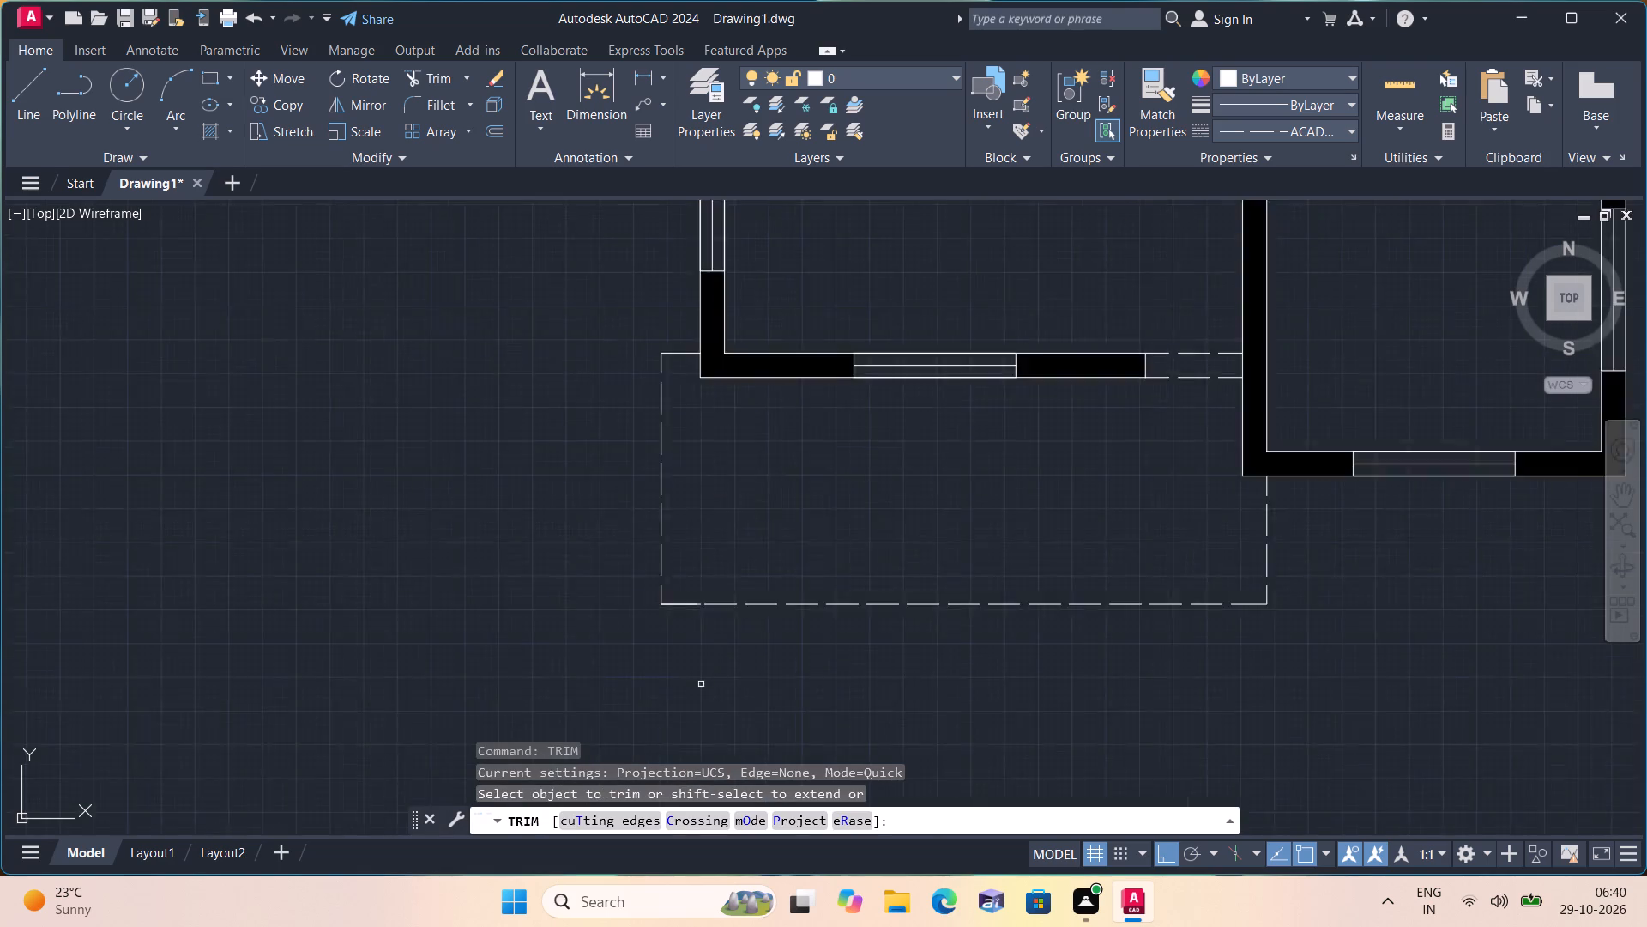
{"action": "scroll", "coordinate": [701, 684], "scroll_direction": "up", "scroll_amount": 1}
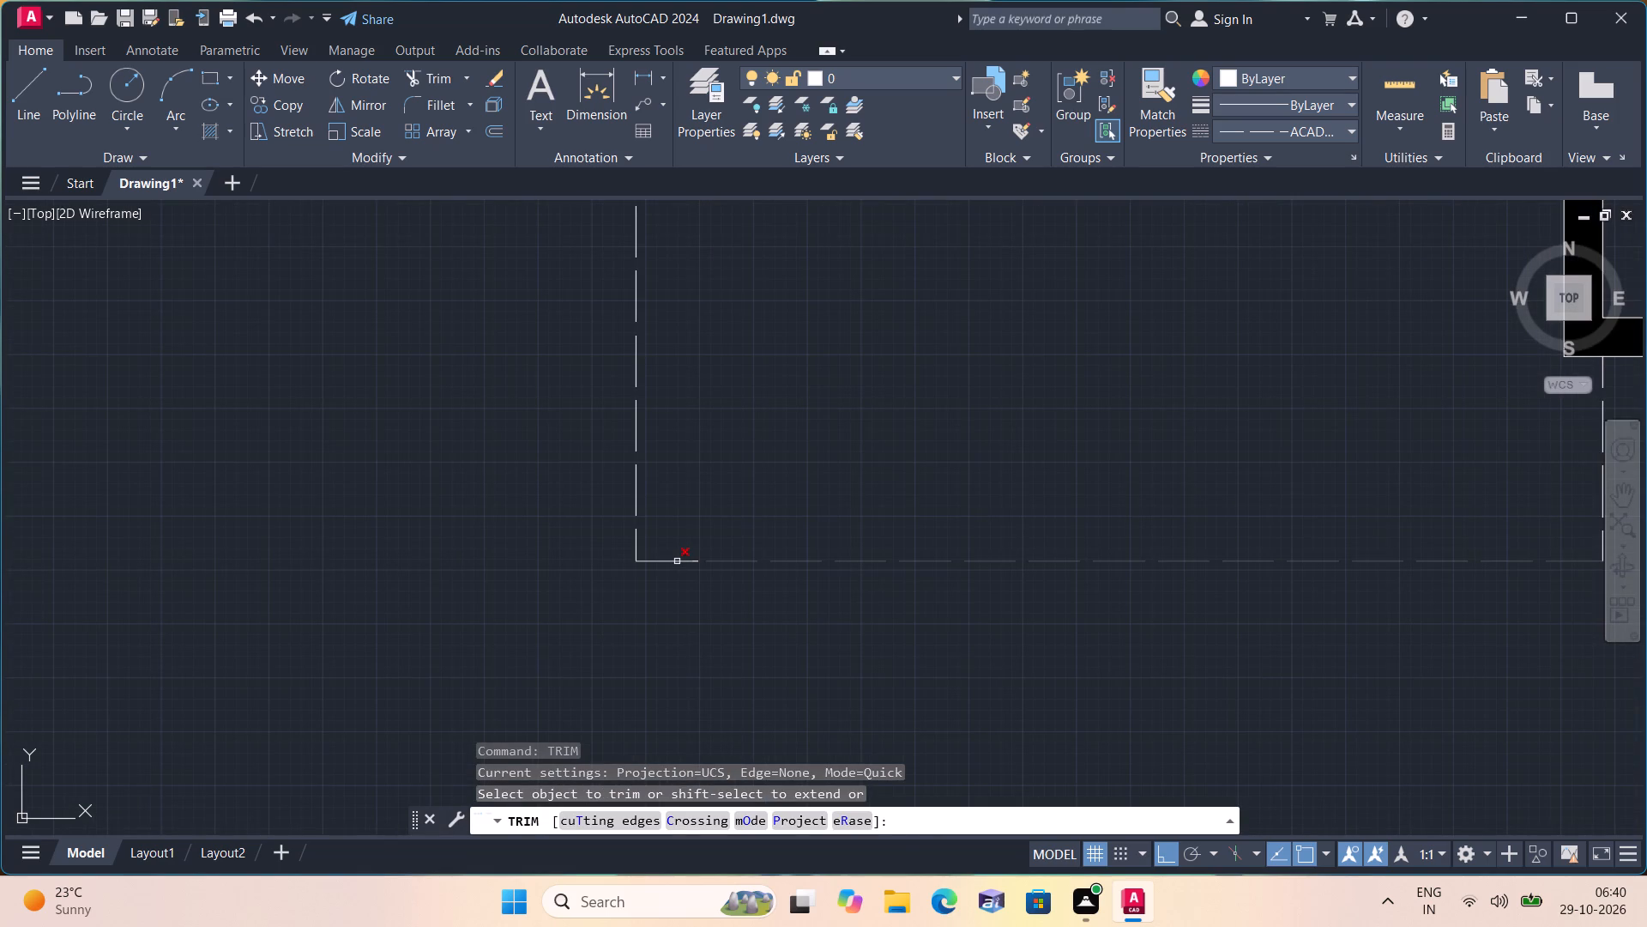
{"action": "left_click", "coordinate": [677, 561]}
{"action": "left_click_drag", "start_coordinate": [677, 561], "coordinate": [677, 569]}
{"action": "left_click_drag", "start_coordinate": [672, 564], "coordinate": [675, 580]}
{"action": "key", "text": "space"}
Draw one dashed line along the porch's bottom edge between the lower ends of its left and right sides.
{"action": "scroll", "coordinate": [691, 613], "scroll_direction": "down", "scroll_amount": 1}
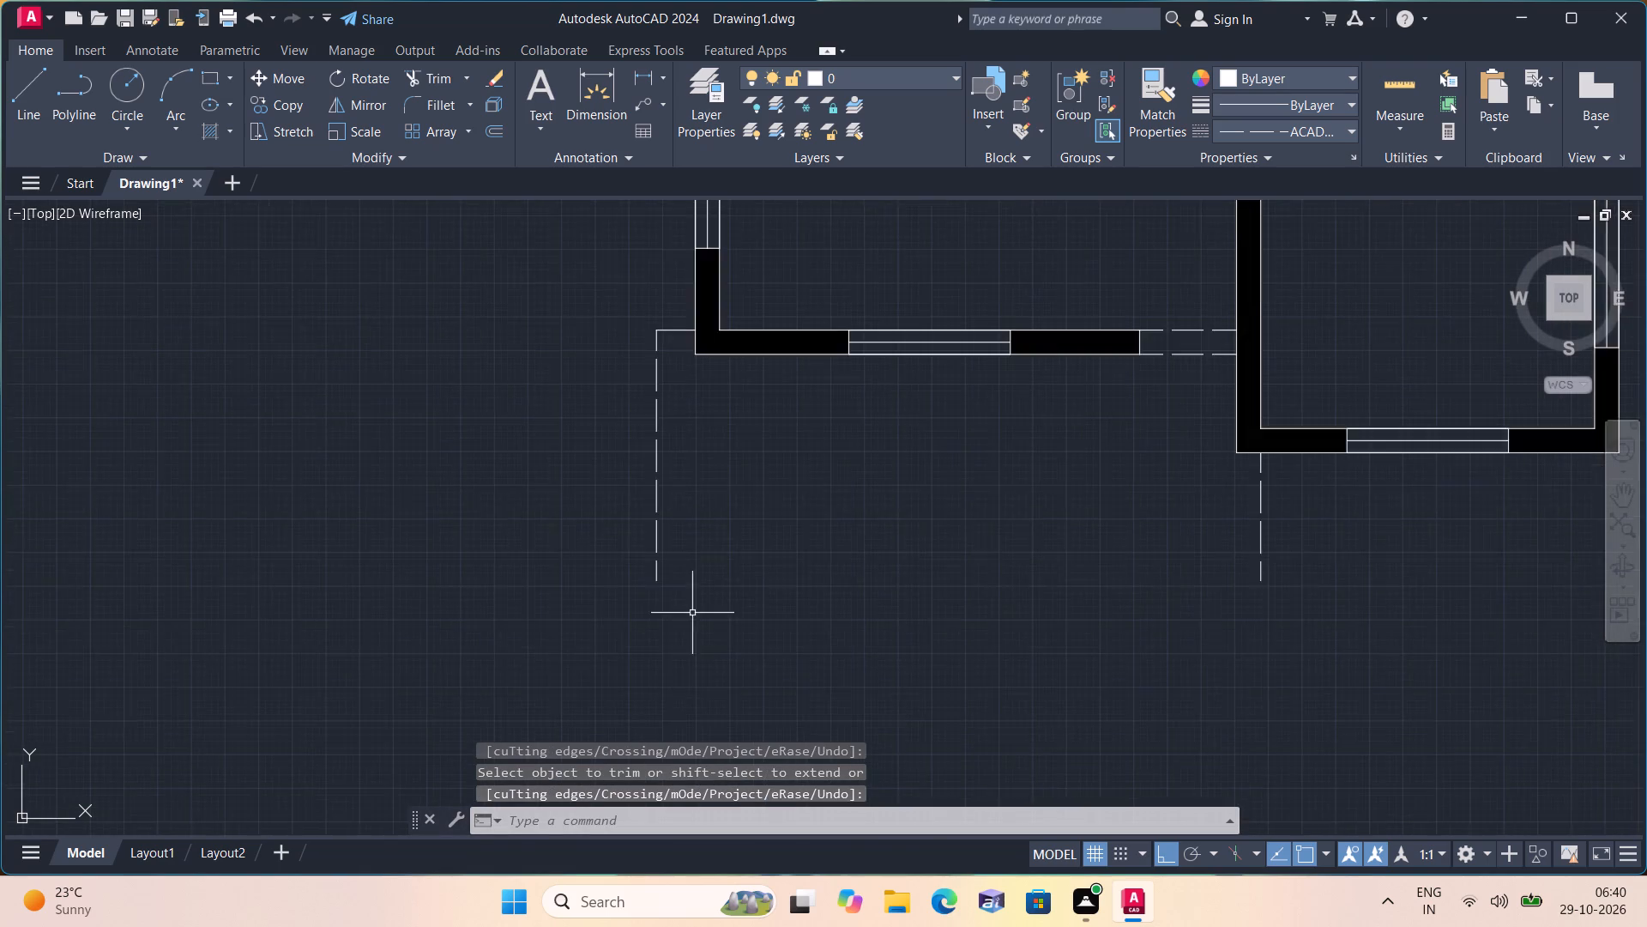
{"action": "scroll", "coordinate": [695, 611], "scroll_direction": "down", "scroll_amount": 1}
{"action": "middle_click_drag", "start_coordinate": [760, 609], "coordinate": [727, 624]}
{"action": "key", "text": "l"}
{"action": "key", "text": "space"}
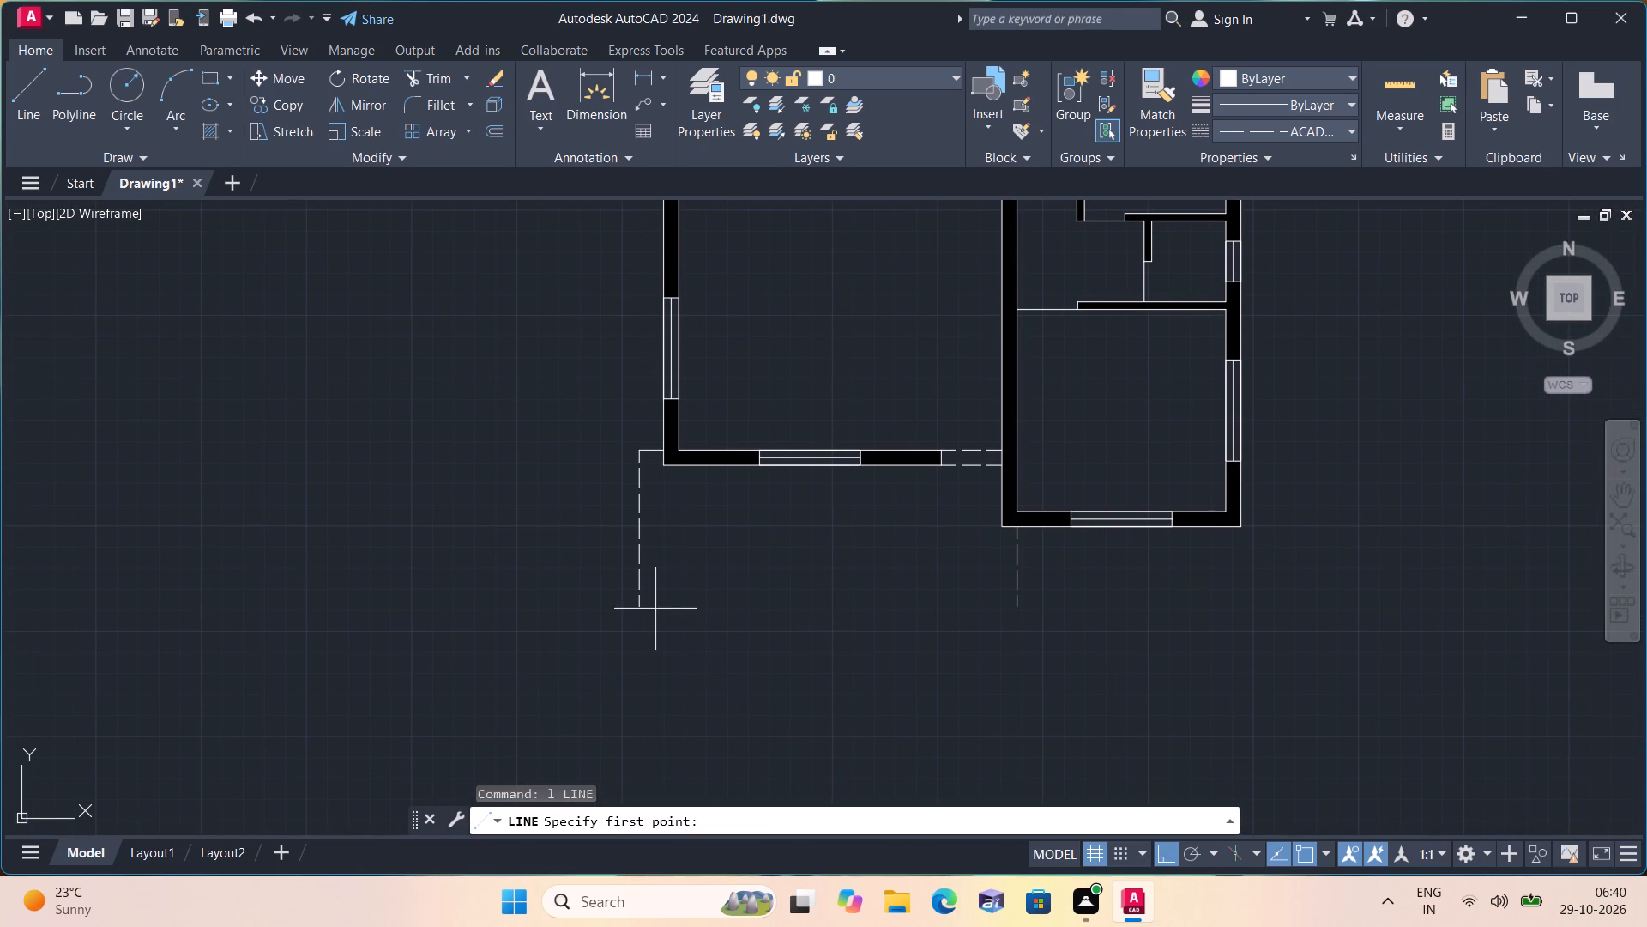
{"action": "left_click", "coordinate": [641, 609]}
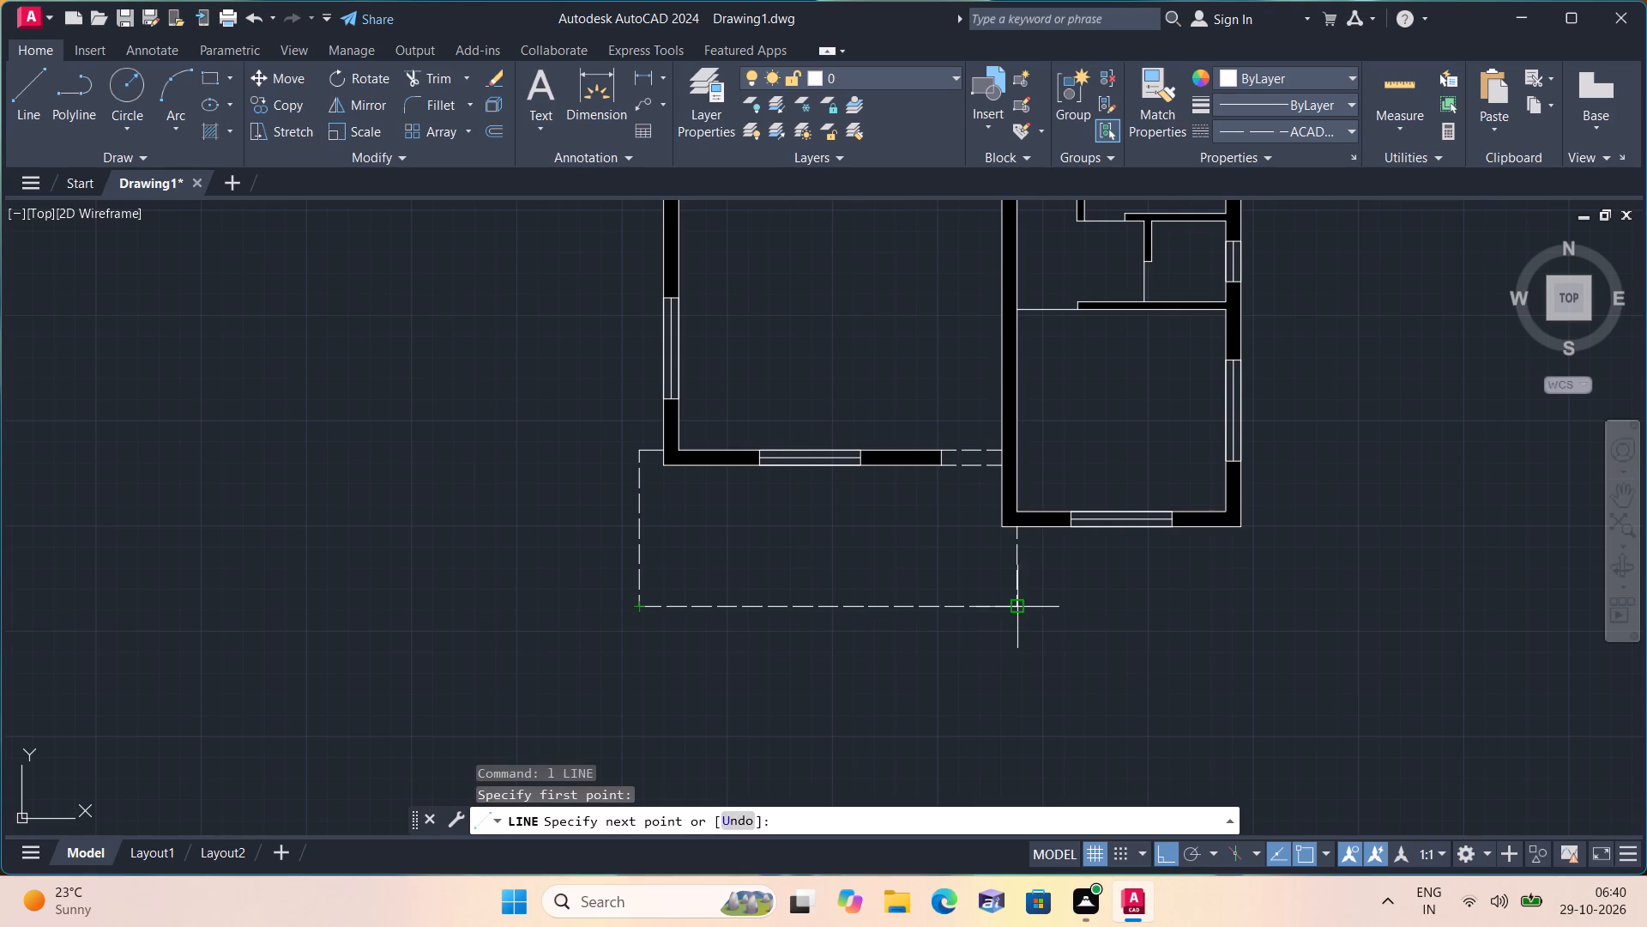
{"action": "left_click", "coordinate": [1014, 603]}
{"action": "key", "text": "space"}
Set the current linetype back to ByLayer.
{"action": "scroll", "coordinate": [957, 660], "scroll_direction": "down", "scroll_amount": 1}
{"action": "scroll", "coordinate": [644, 742], "scroll_direction": "down", "scroll_amount": 1}
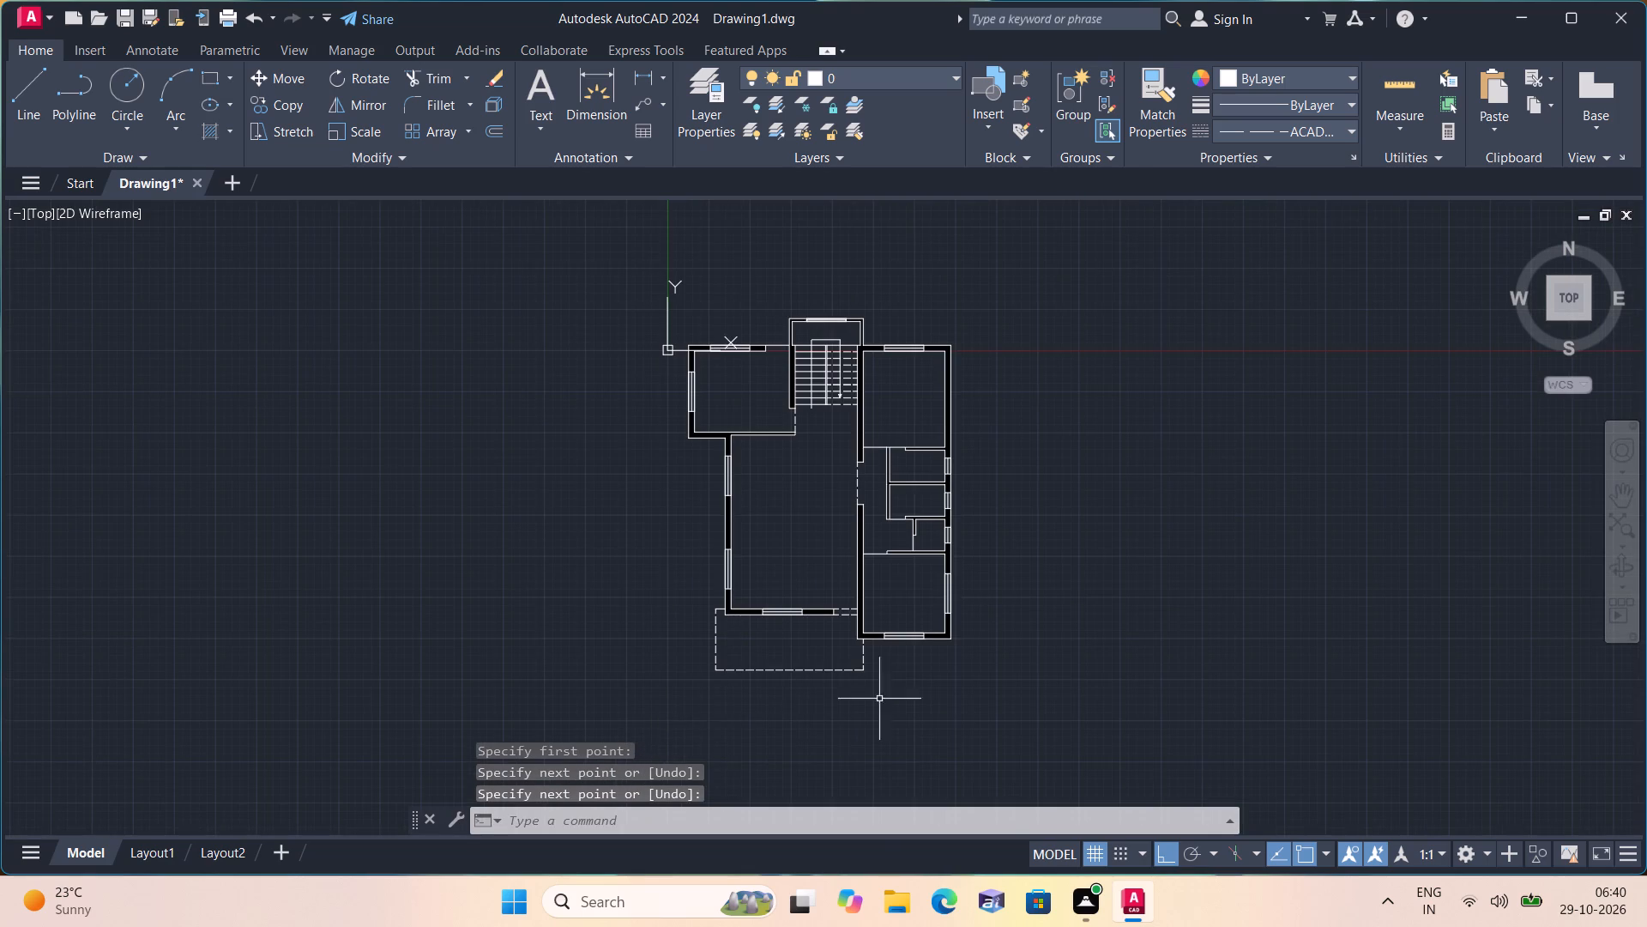
{"action": "left_click", "coordinate": [1267, 125]}
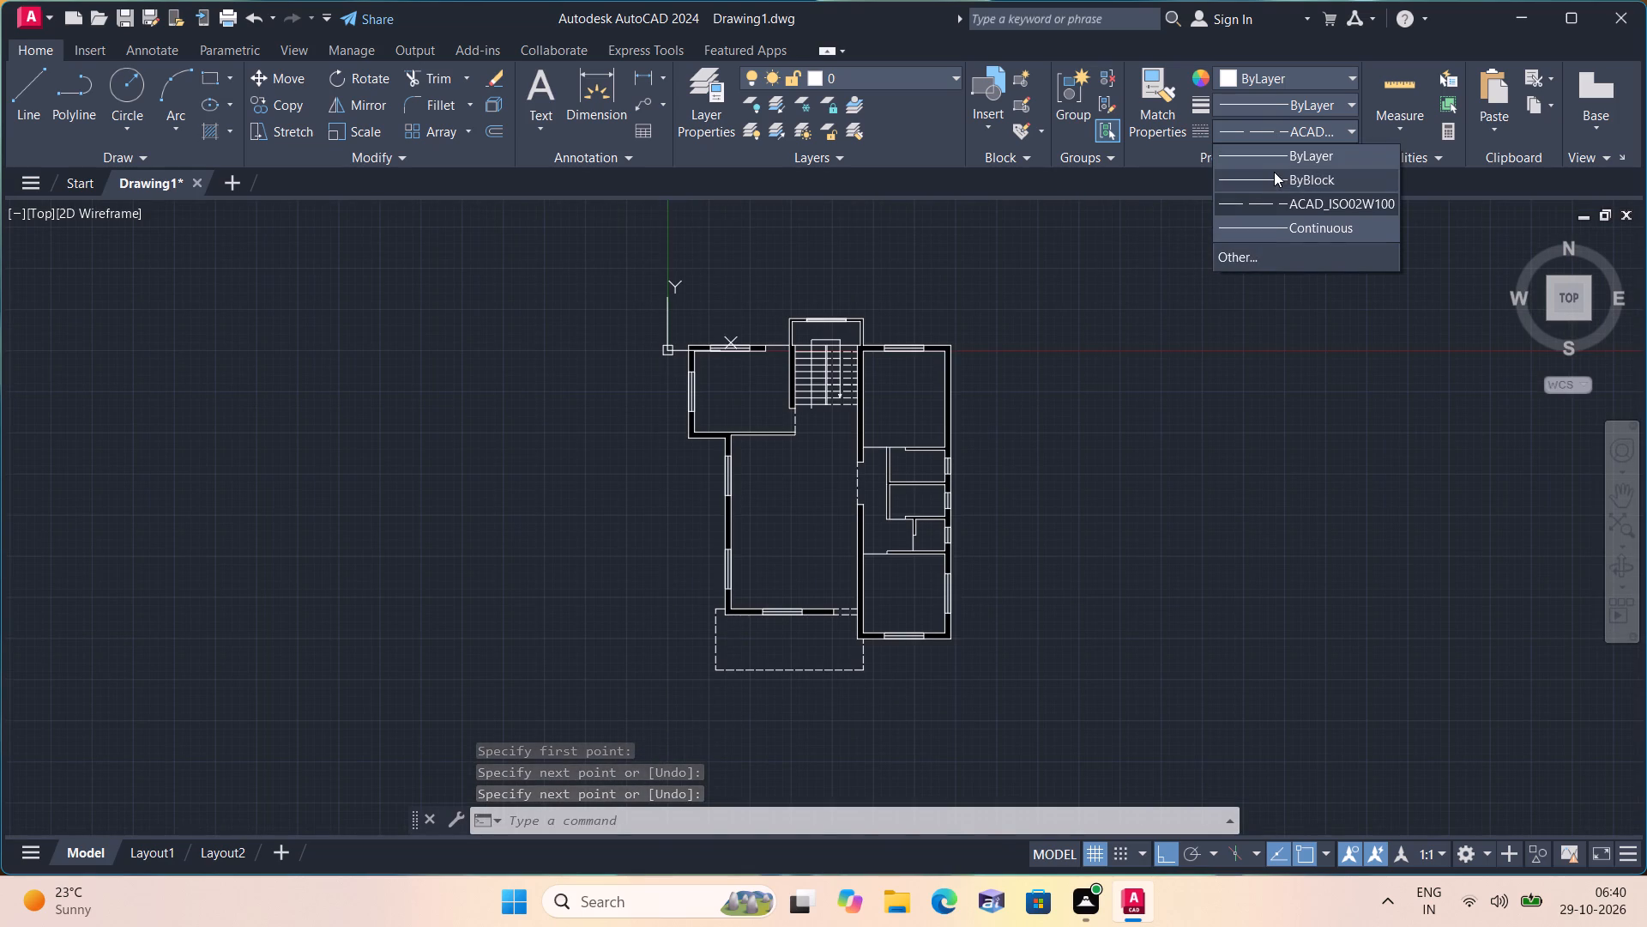
{"action": "left_click", "coordinate": [1274, 156]}
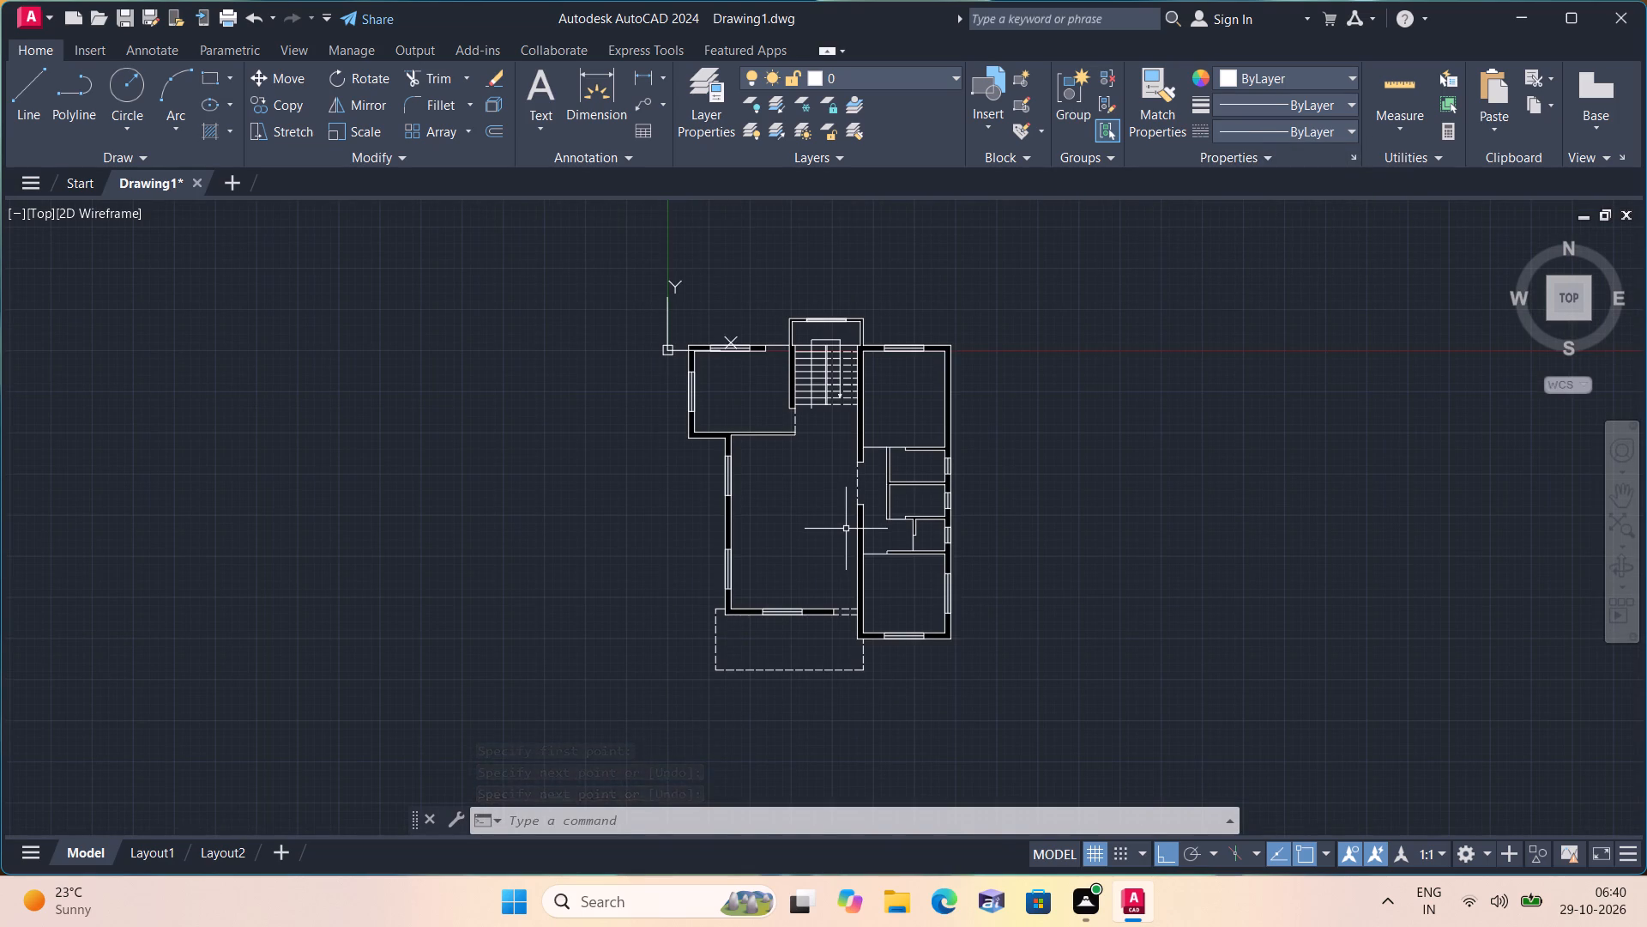
Draw the entrance steps' outline from the porch's lower-right corner: three 10" segments down, one line leftward, and one back up to the dashed edge.
{"action": "type", "text": "l"}
{"action": "key", "text": "space"}
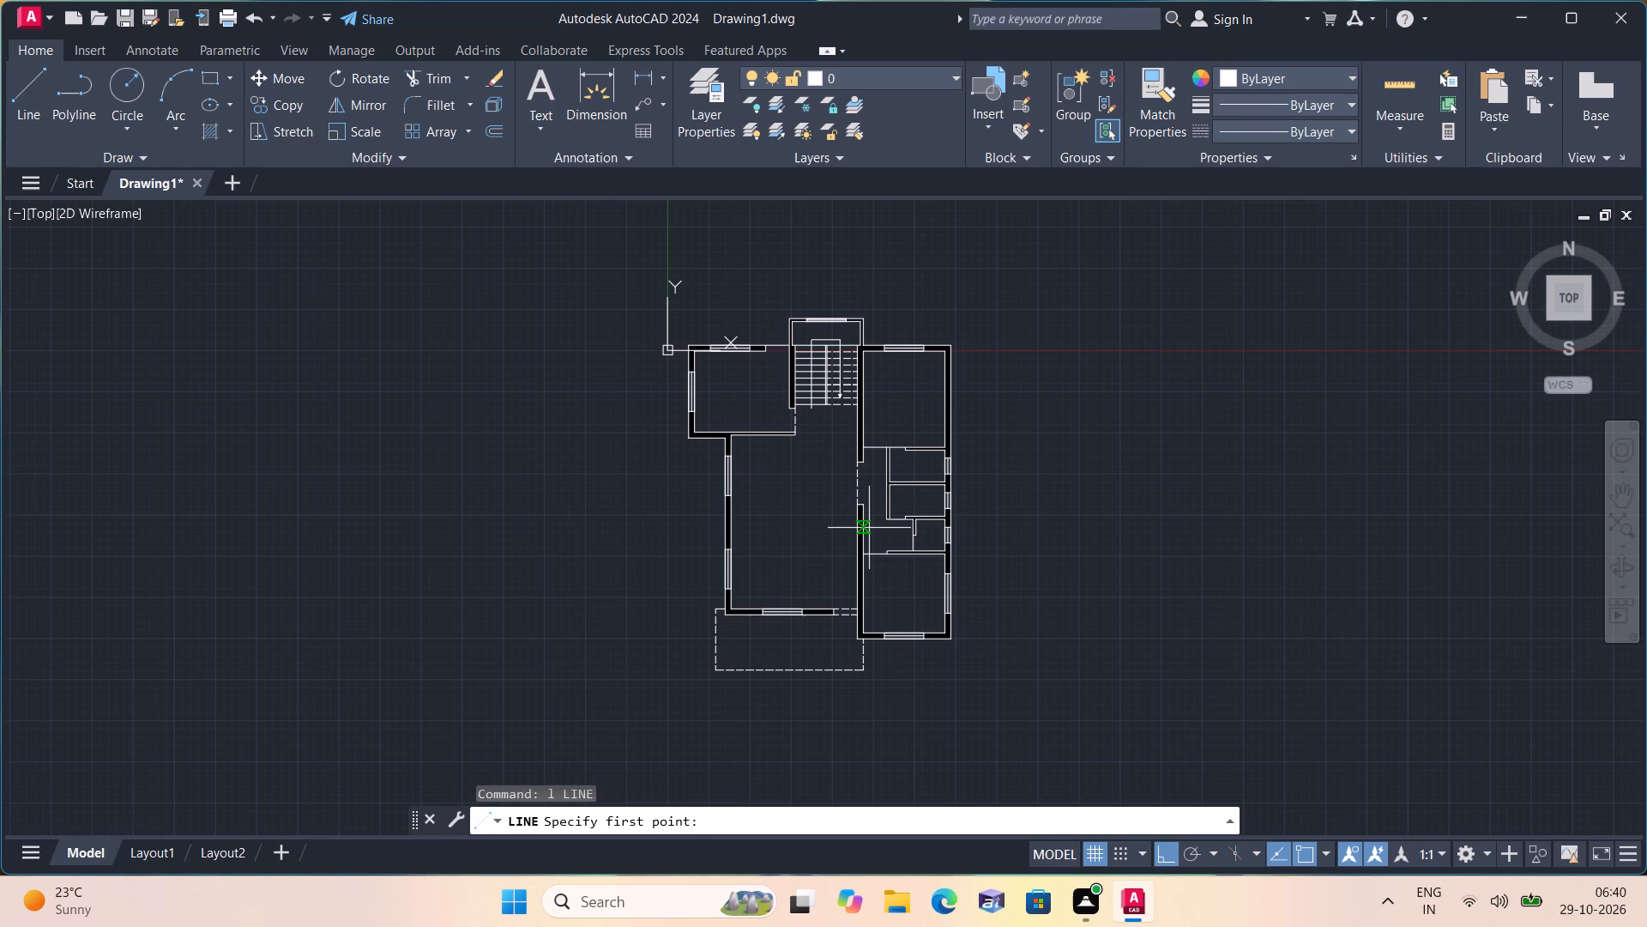
{"action": "middle_click_drag", "start_coordinate": [878, 549], "coordinate": [759, 373]}
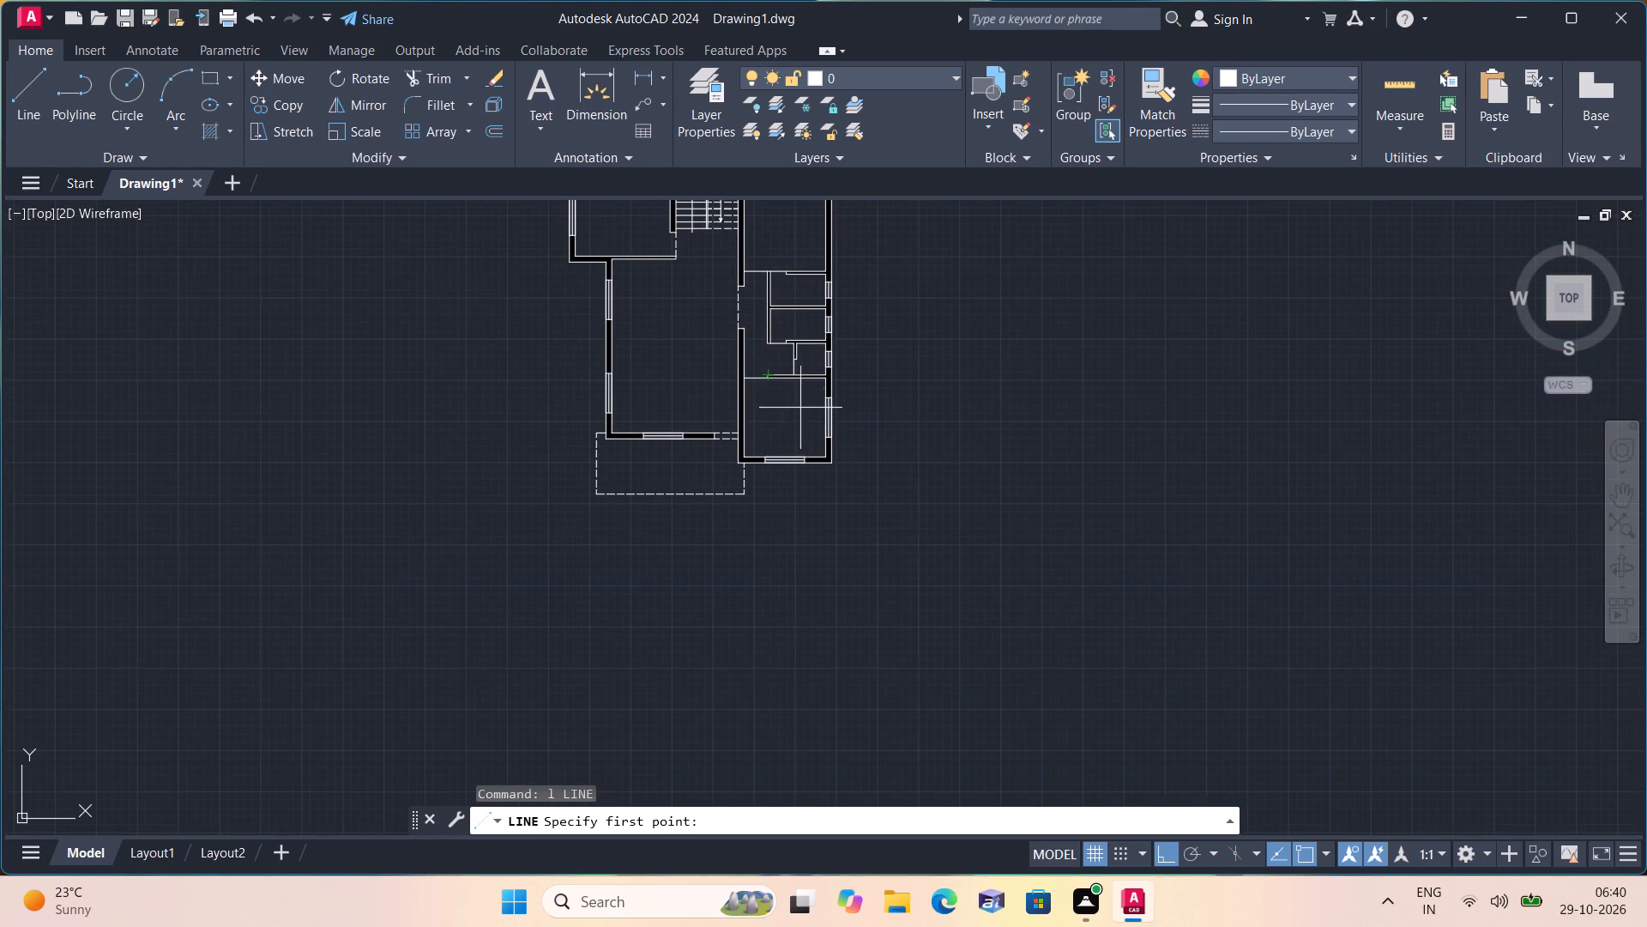
{"action": "scroll", "coordinate": [750, 499], "scroll_direction": "up", "scroll_amount": 3}
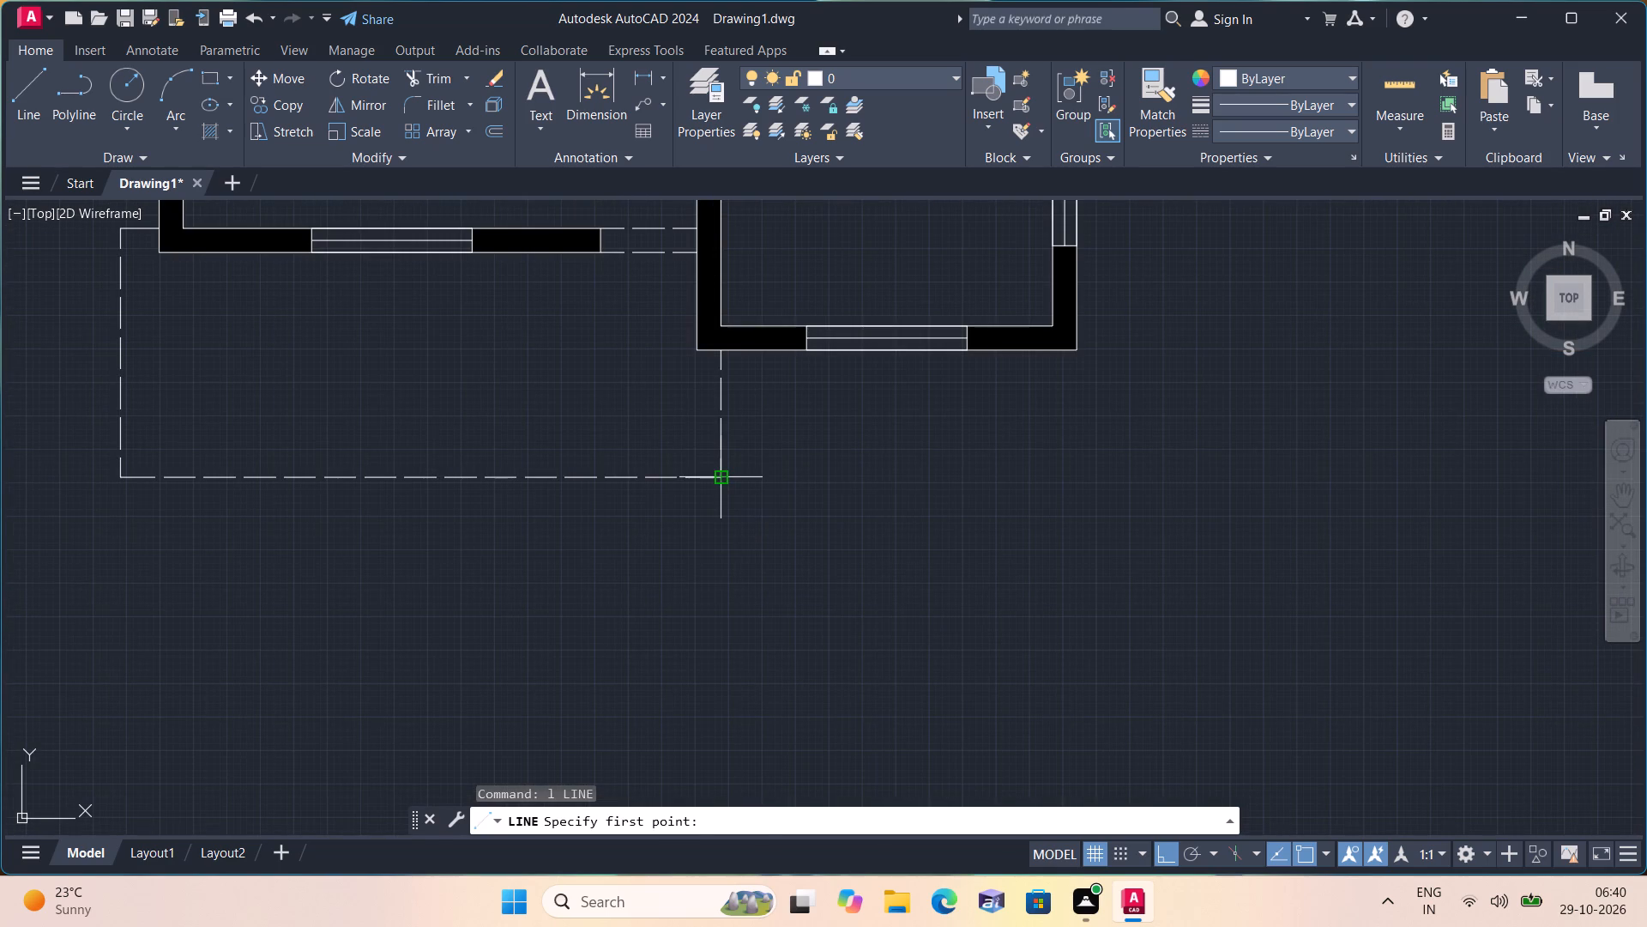
{"action": "left_click", "coordinate": [720, 477]}
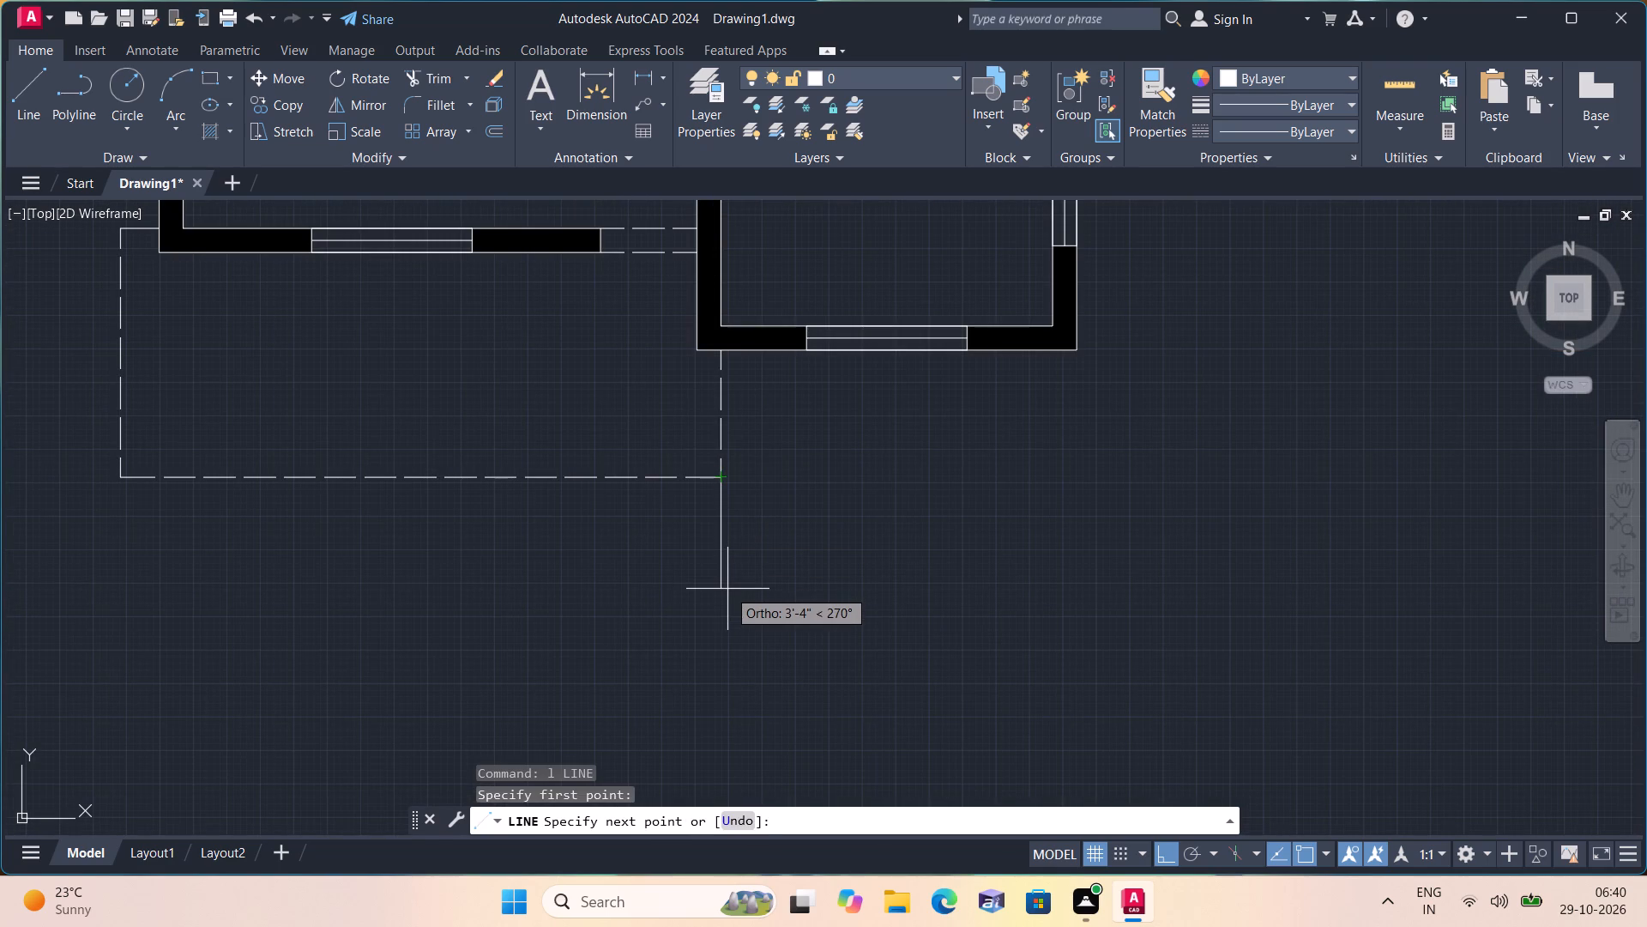
{"action": "type", "text": "10\""}
{"action": "key", "text": "space"}
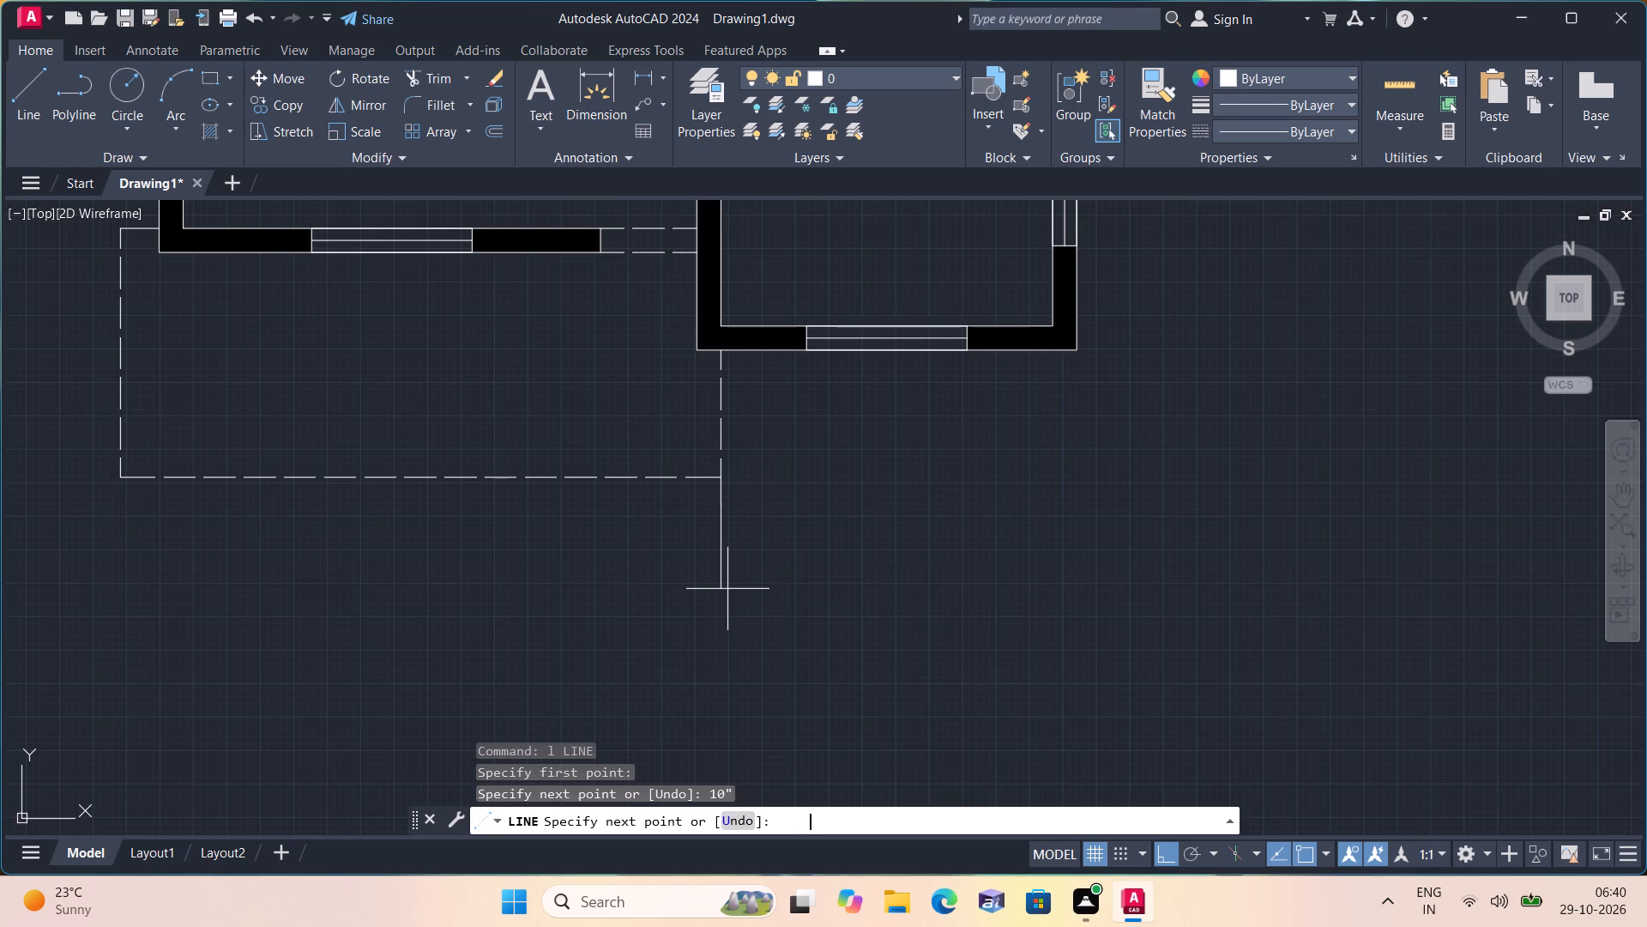
{"action": "type", "text": "10\""}
{"action": "key", "text": "space"}
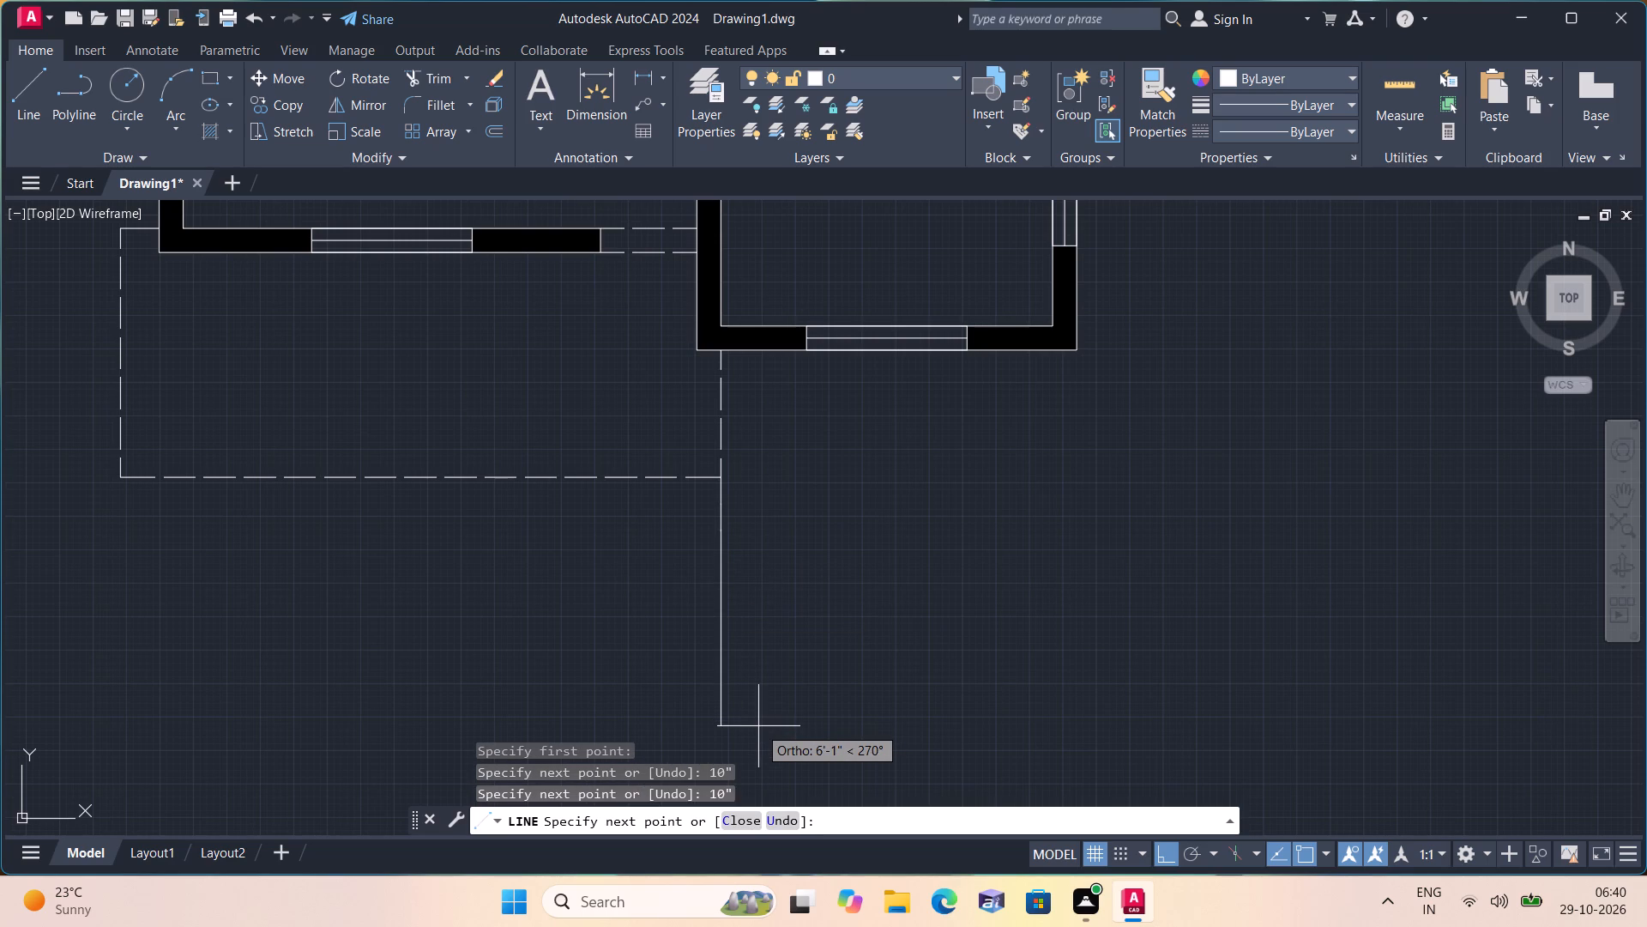
{"action": "type", "text": "10\""}
{"action": "key", "text": "space"}
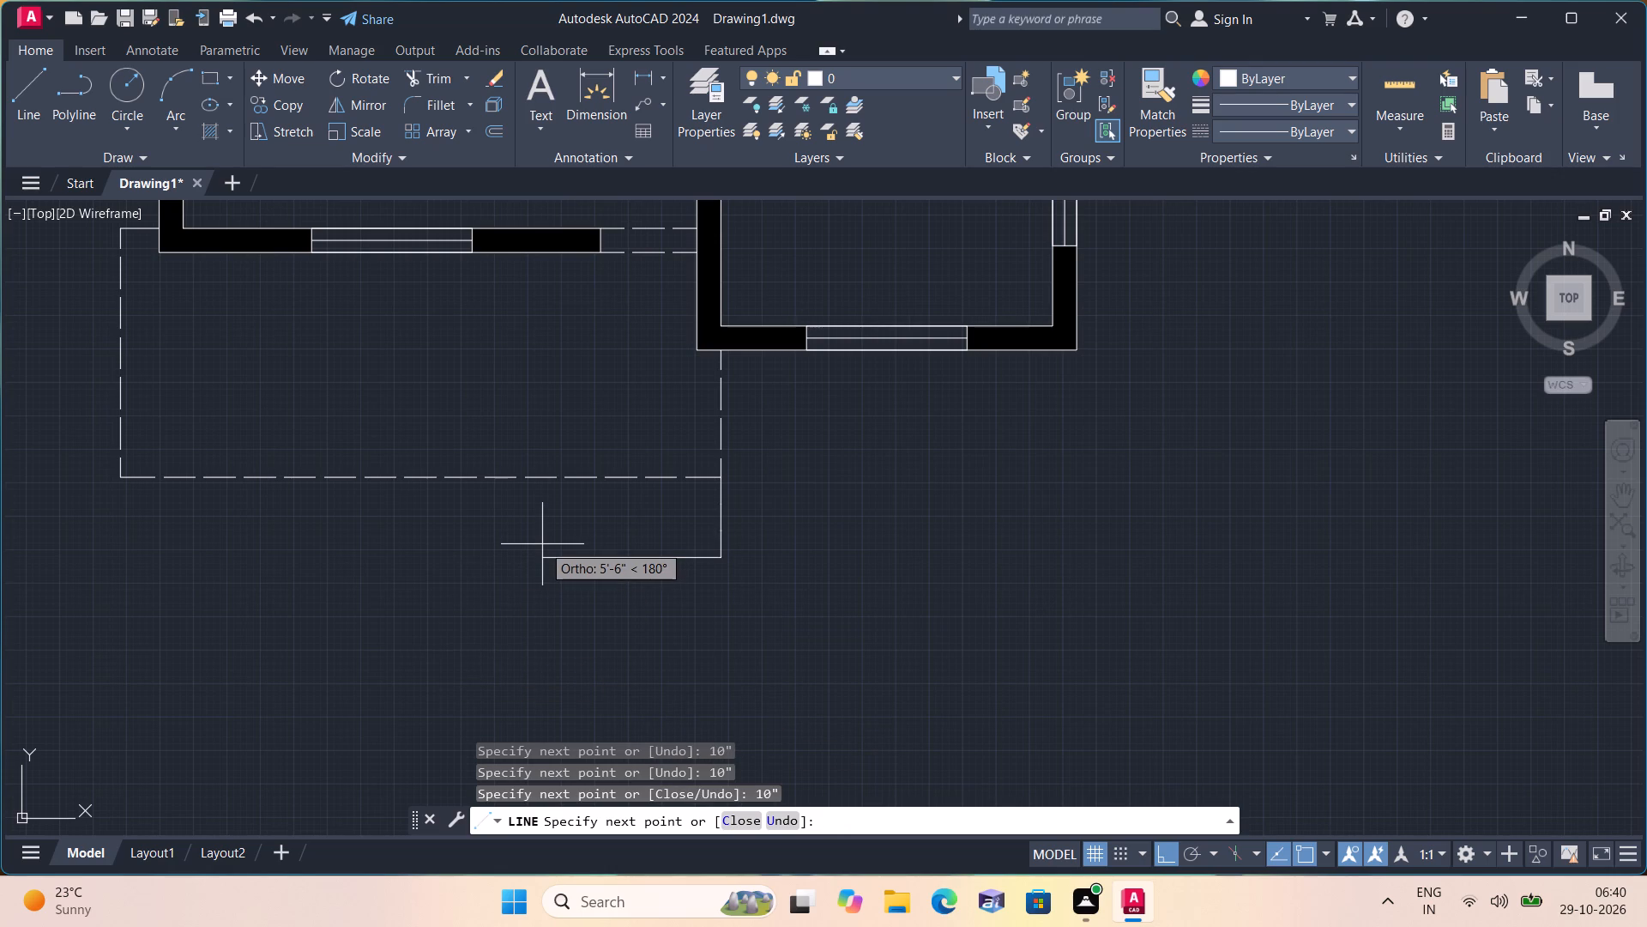
{"action": "left_click", "coordinate": [588, 554]}
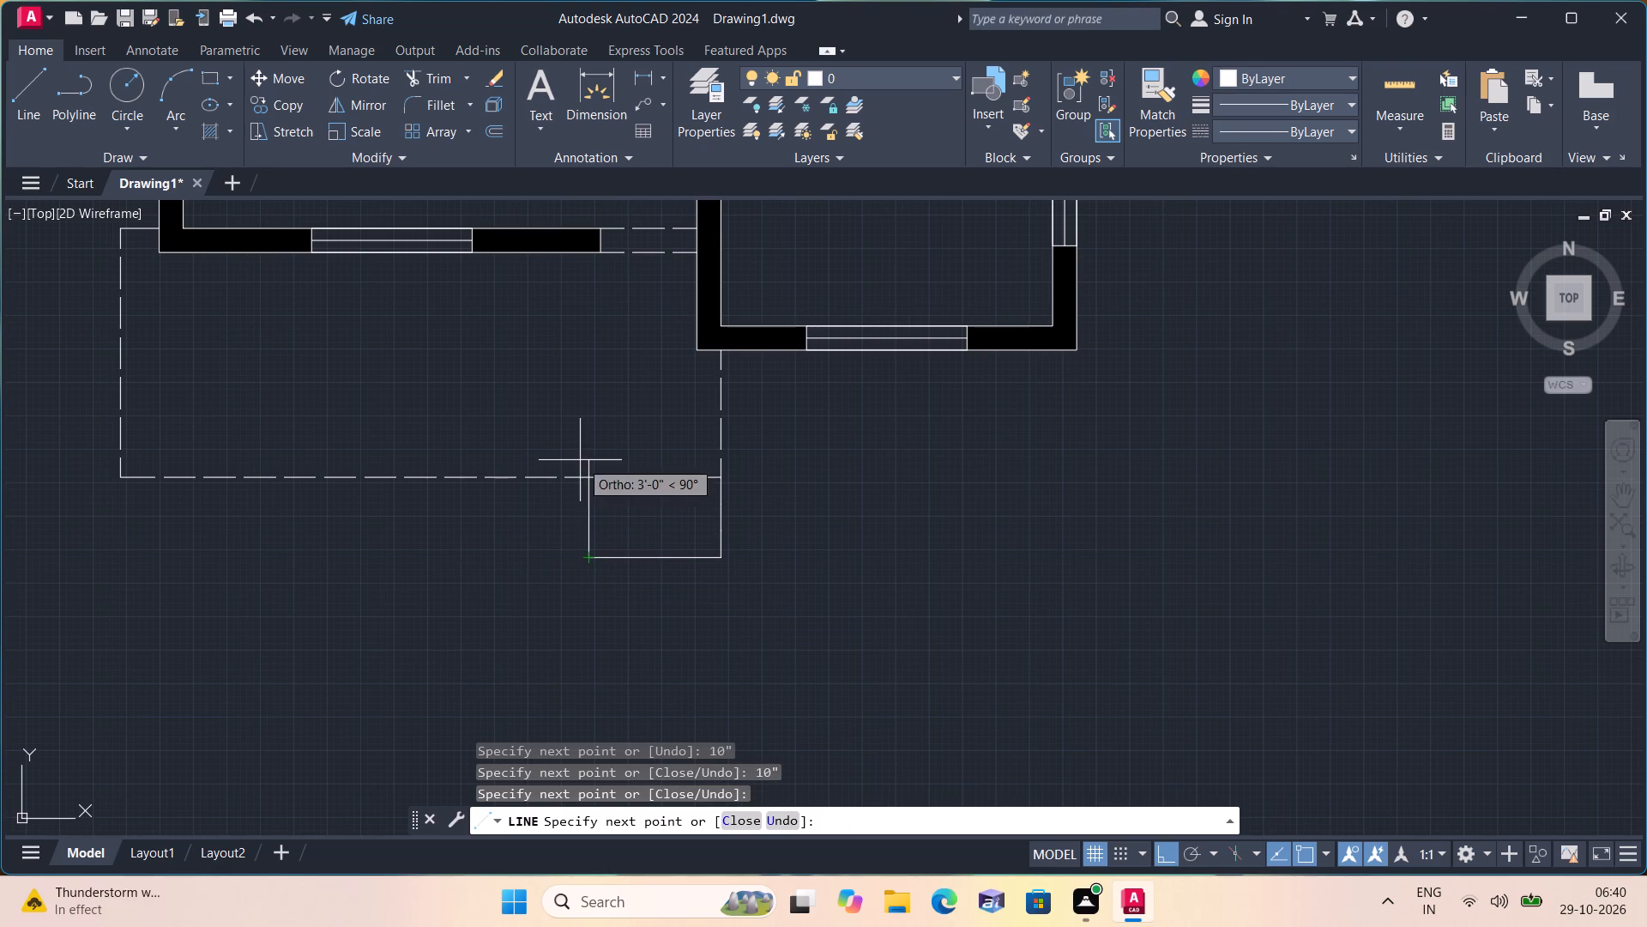
{"action": "left_click", "coordinate": [584, 476]}
{"action": "key", "text": "space"}
Draw two horizontal tread lines across the entrance steps' outline, at the joints between the 10" segments.
{"action": "scroll", "coordinate": [678, 523], "scroll_direction": "up", "scroll_amount": 1}
{"action": "key", "text": "space"}
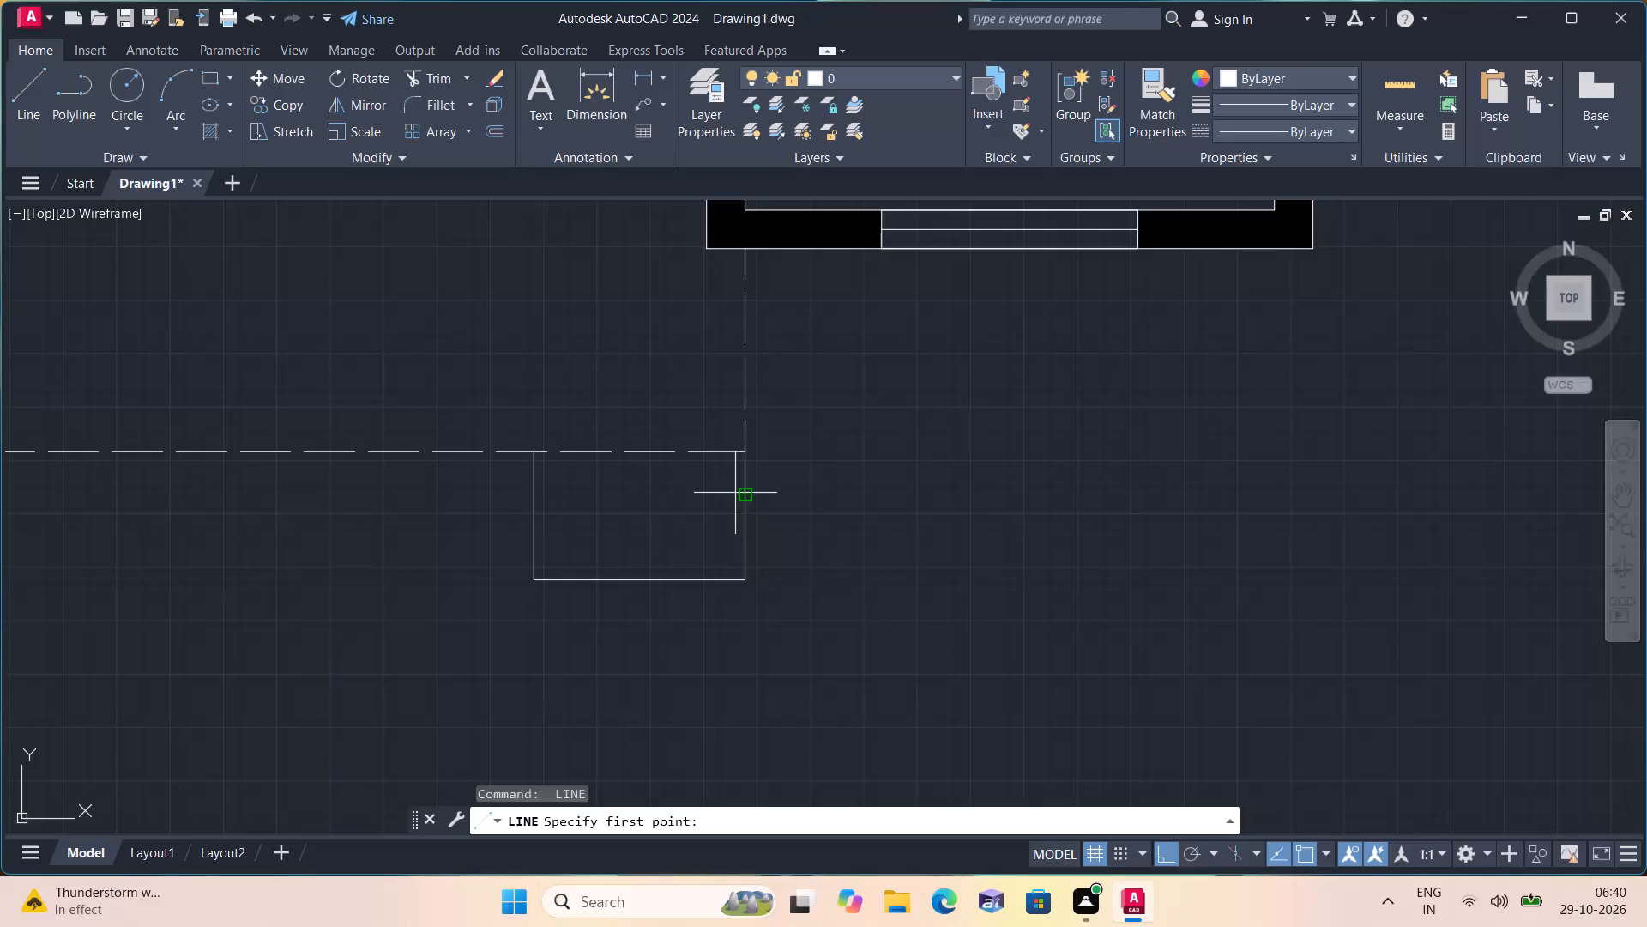
{"action": "left_click", "coordinate": [741, 494]}
{"action": "left_click", "coordinate": [538, 498]}
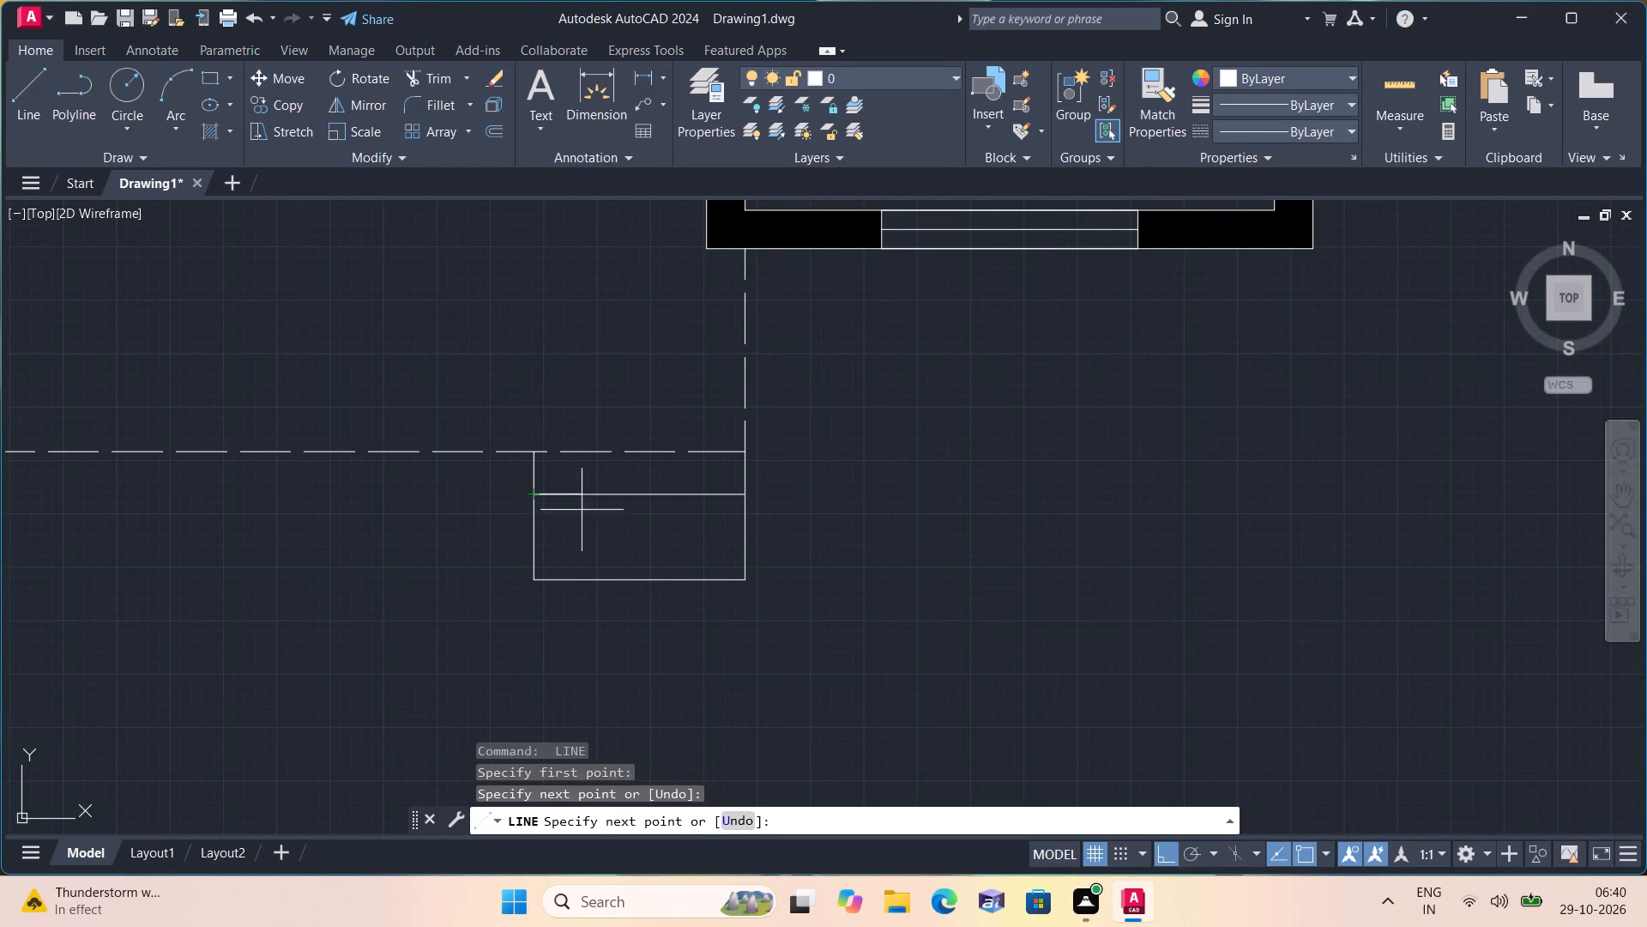
{"action": "key", "text": "space"}
{"action": "key", "text": "space"}
{"action": "left_click", "coordinate": [746, 531]}
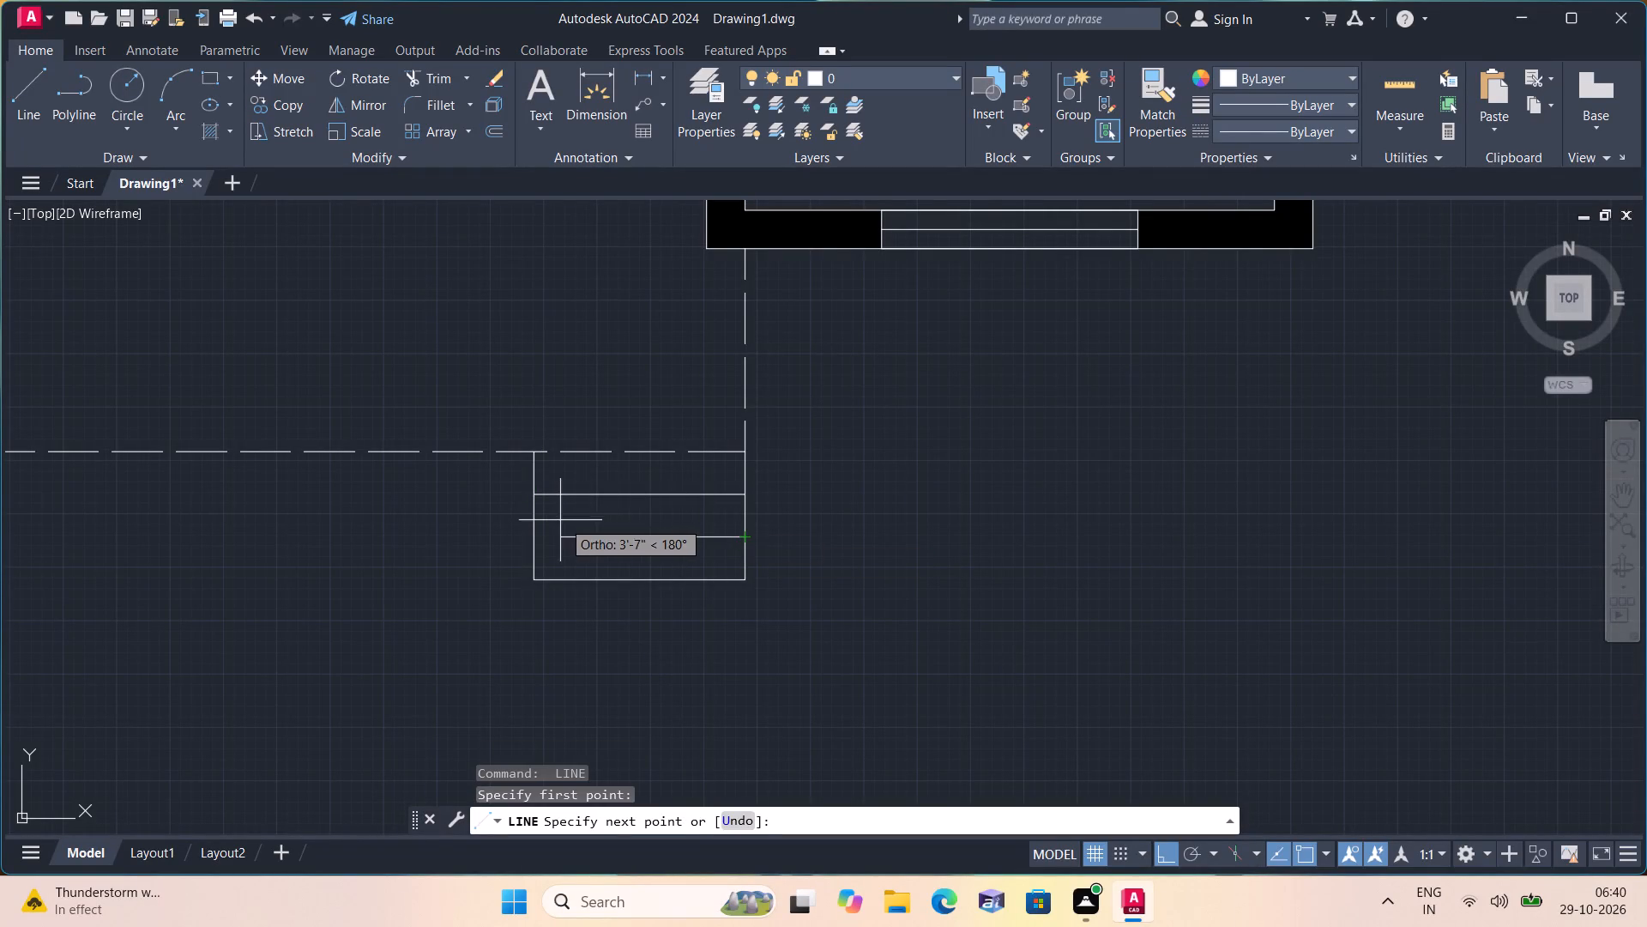
{"action": "left_click", "coordinate": [536, 538]}
{"action": "key", "text": "space"}
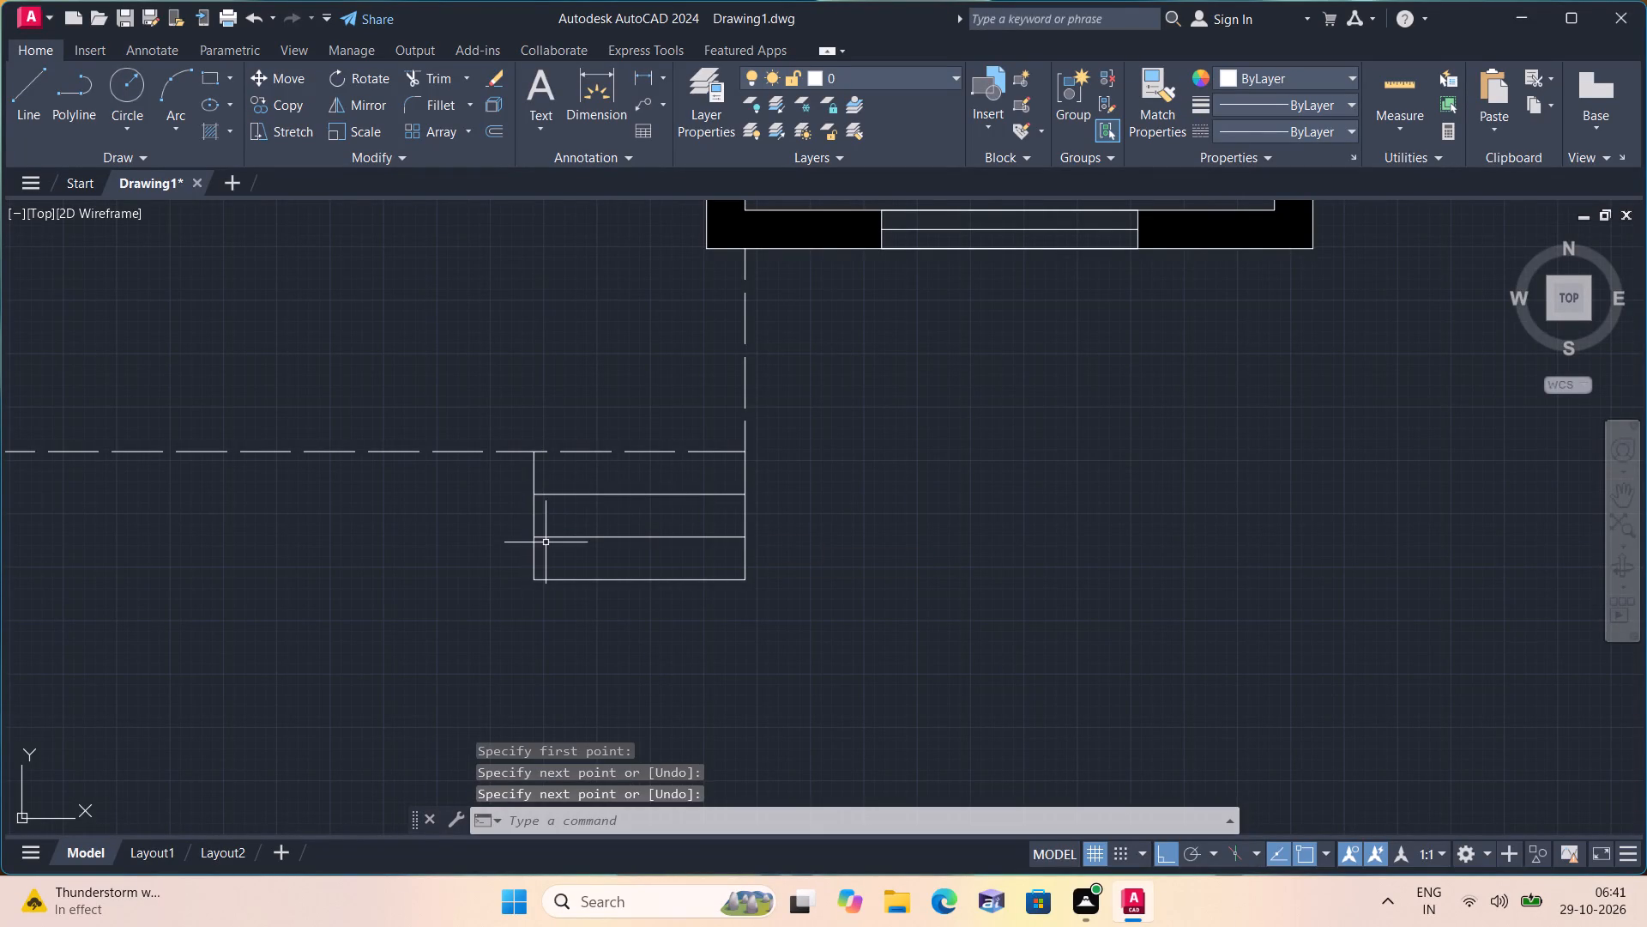
With Ortho on, draw a line from the stair projection's upper-left outer corner leftward to align with the outer left wall, and down to that wall's corner.
{"action": "scroll", "coordinate": [562, 589], "scroll_direction": "down", "scroll_amount": 1}
{"action": "scroll", "coordinate": [841, 573], "scroll_direction": "down", "scroll_amount": 1}
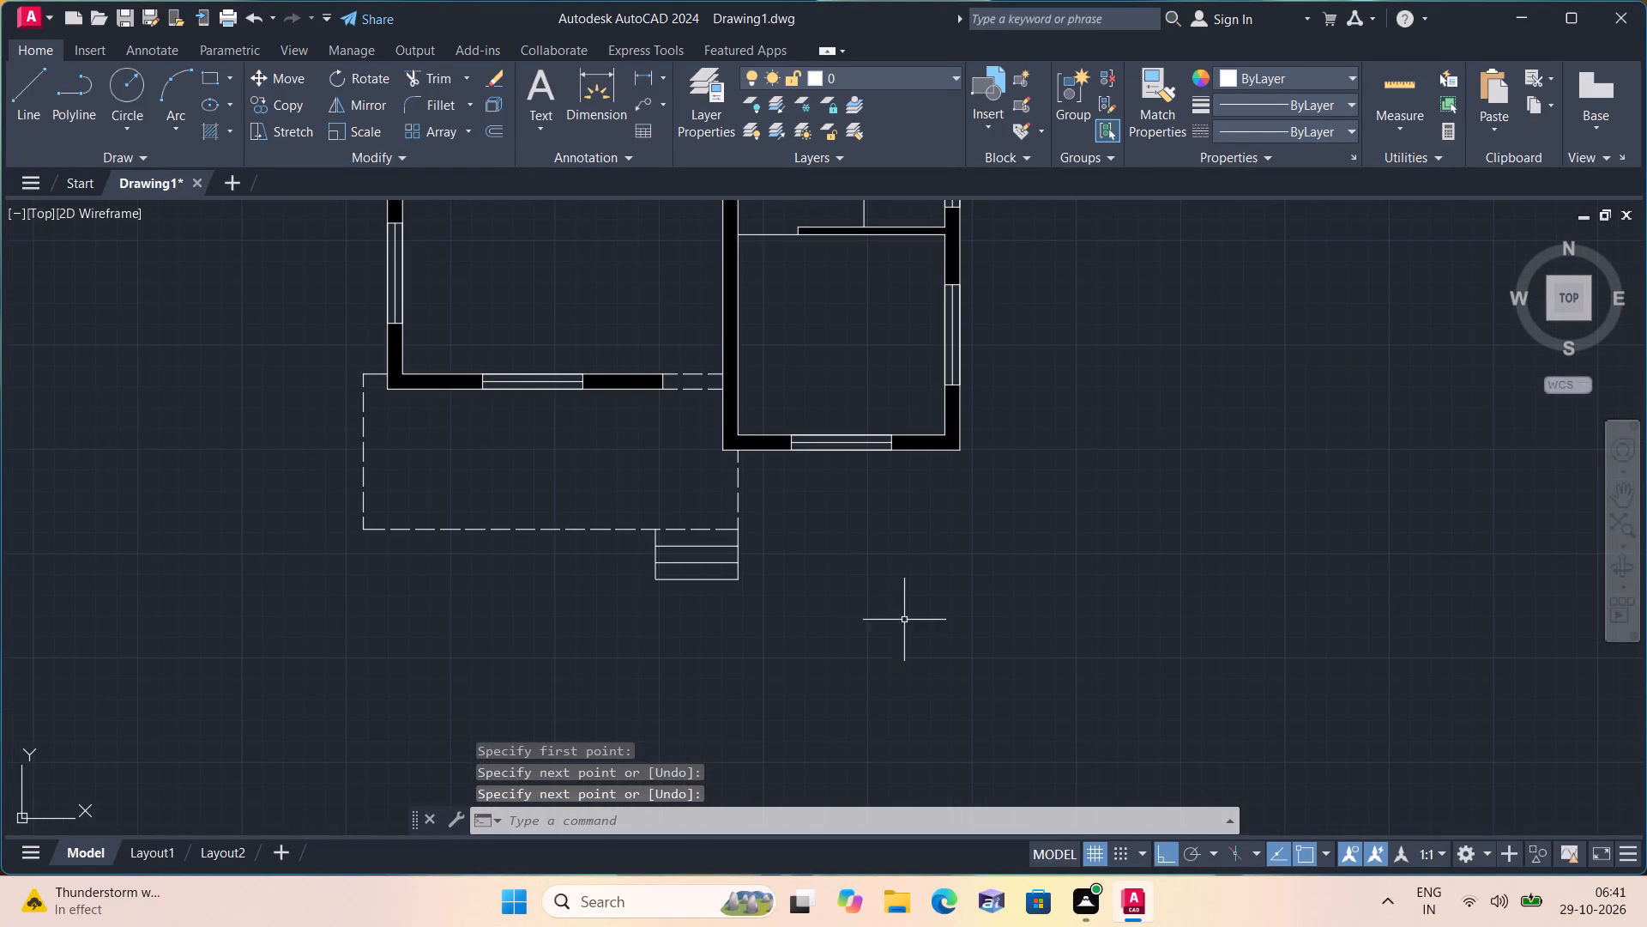
{"action": "left_click", "coordinate": [1168, 849]}
{"action": "scroll", "coordinate": [404, 438], "scroll_direction": "down", "scroll_amount": 1}
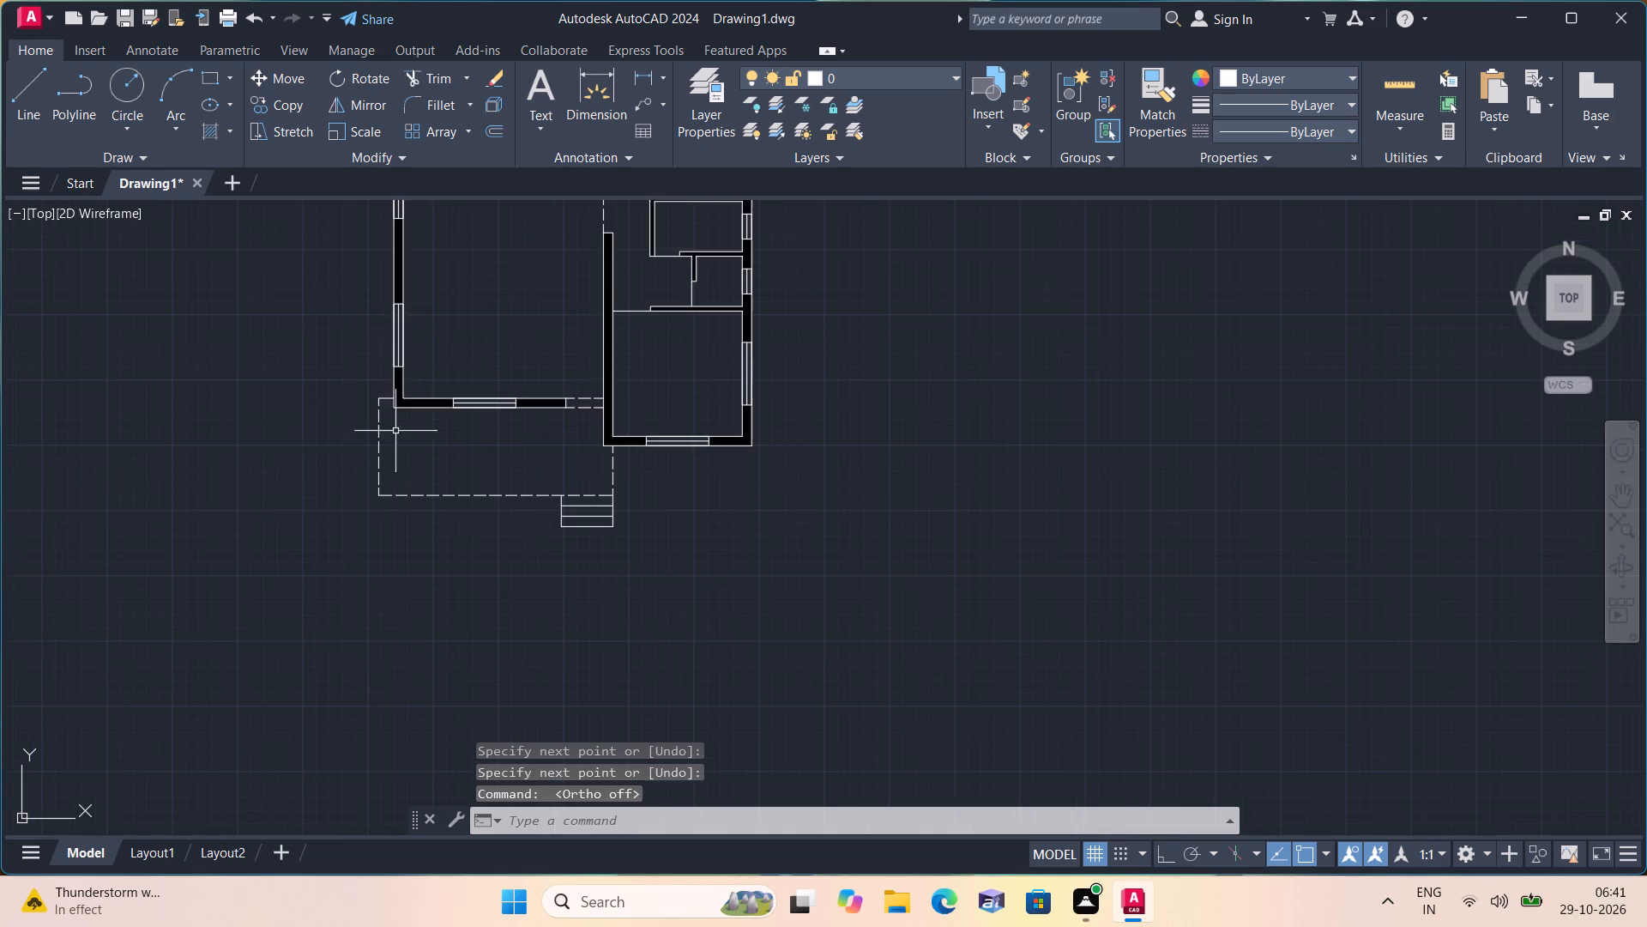
{"action": "middle_click_drag", "start_coordinate": [328, 314], "coordinate": [551, 534]}
{"action": "scroll", "coordinate": [327, 314], "scroll_direction": "down", "scroll_amount": 1}
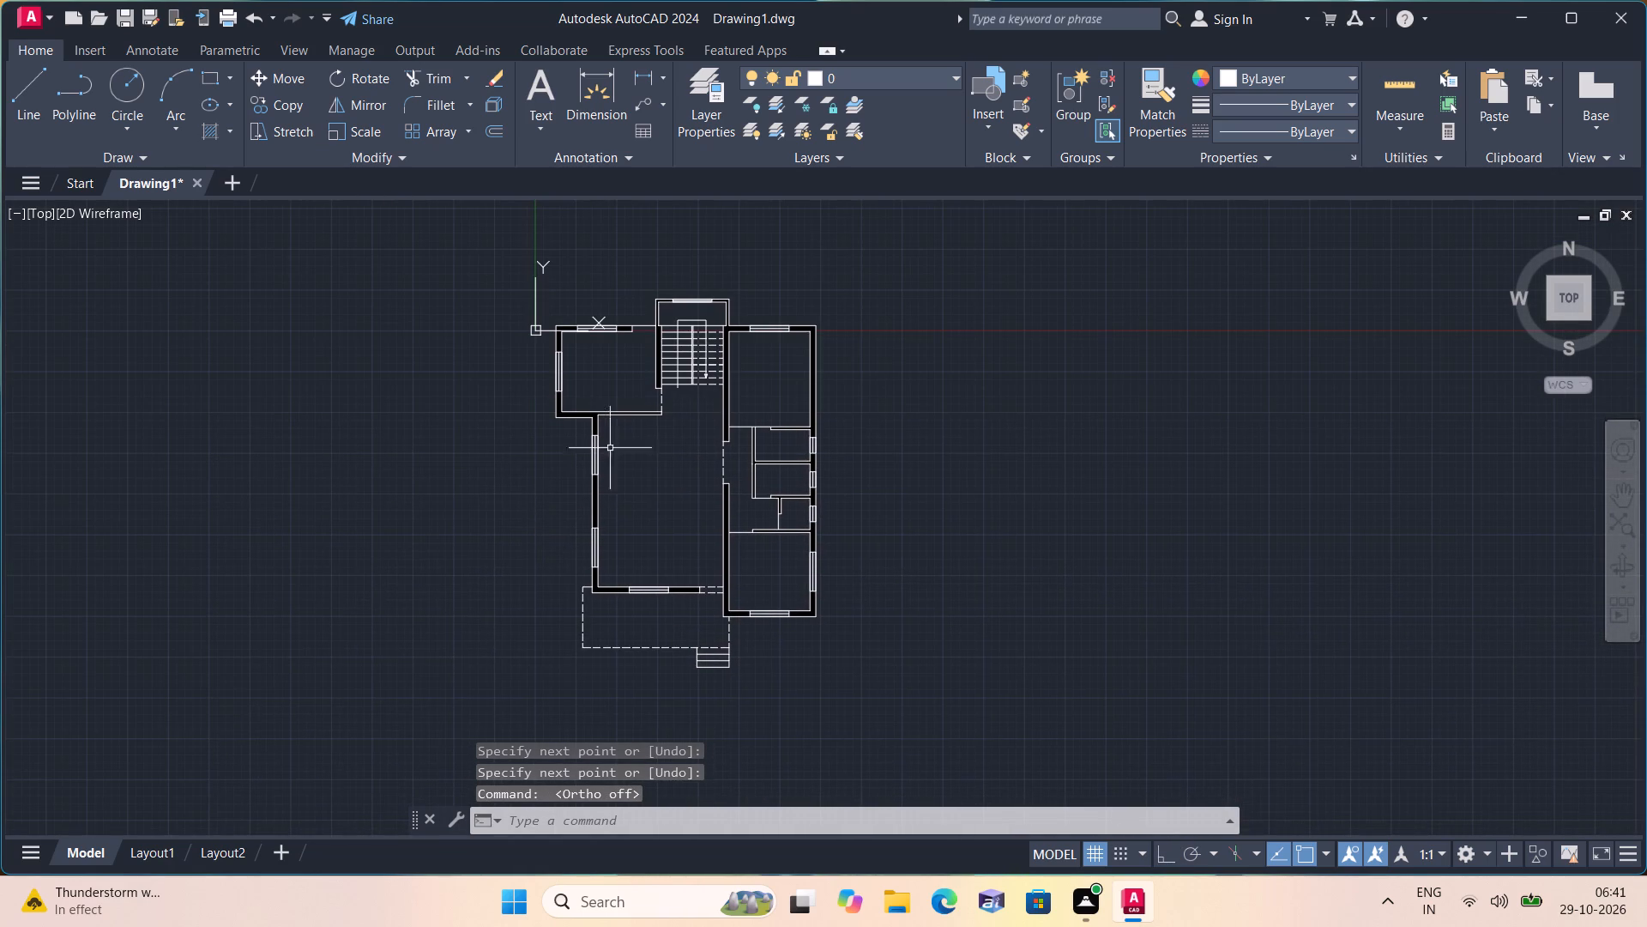
{"action": "middle_click_drag", "start_coordinate": [612, 323], "coordinate": [681, 412]}
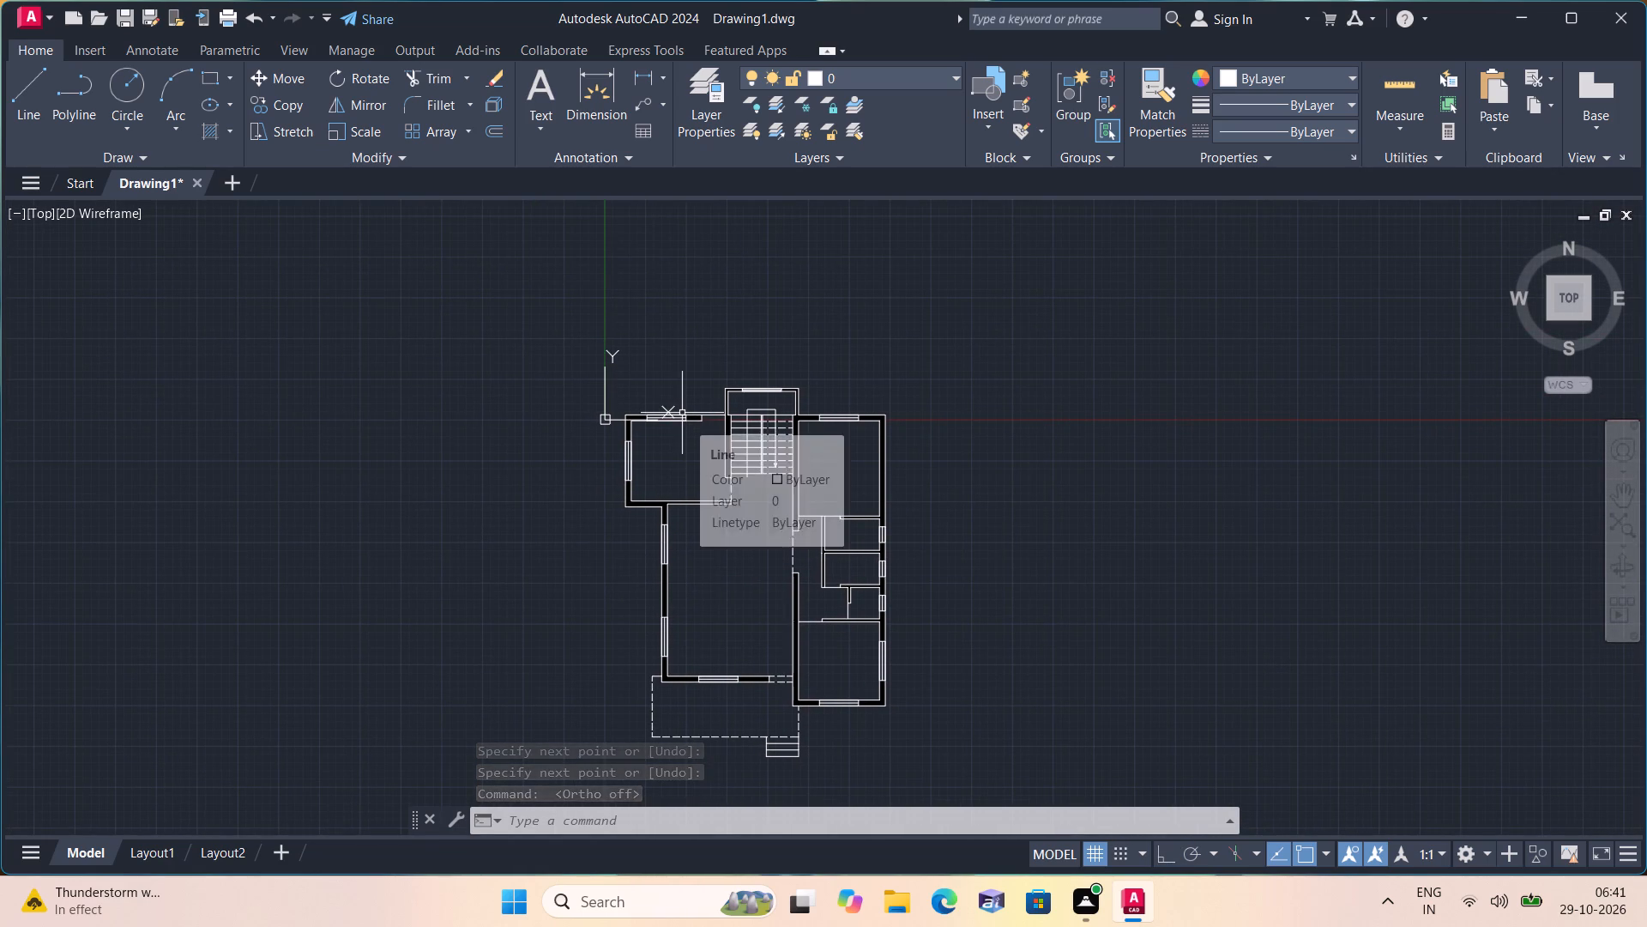
{"action": "scroll", "coordinate": [684, 409], "scroll_direction": "up", "scroll_amount": 2}
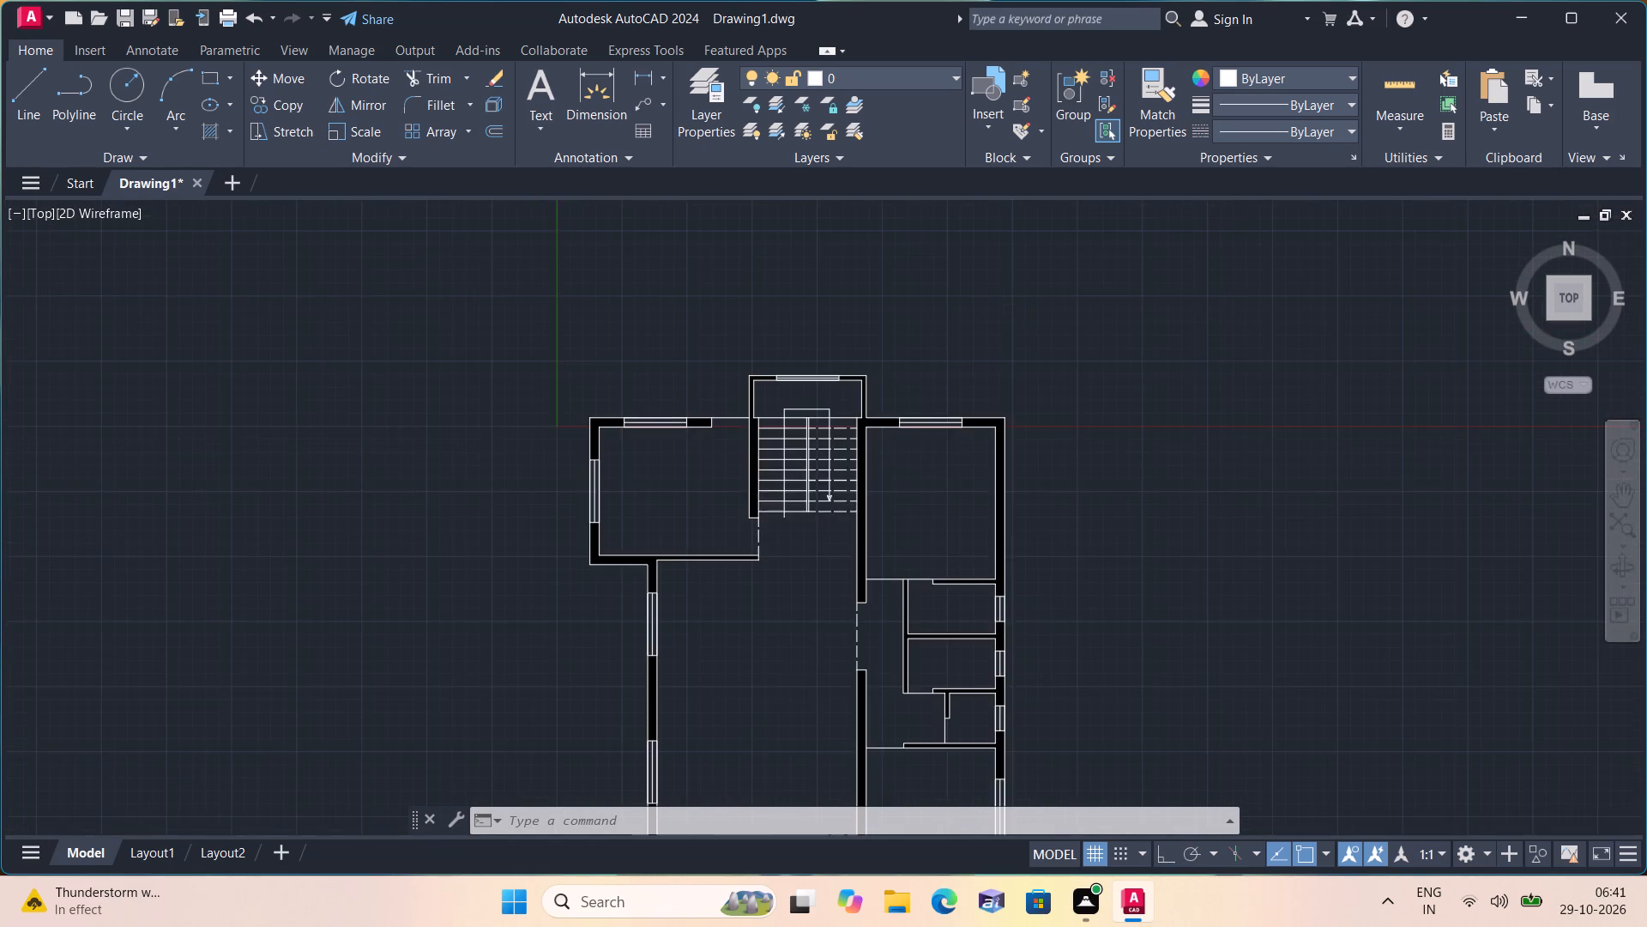
{"action": "type", "text": "l"}
{"action": "key", "text": "space"}
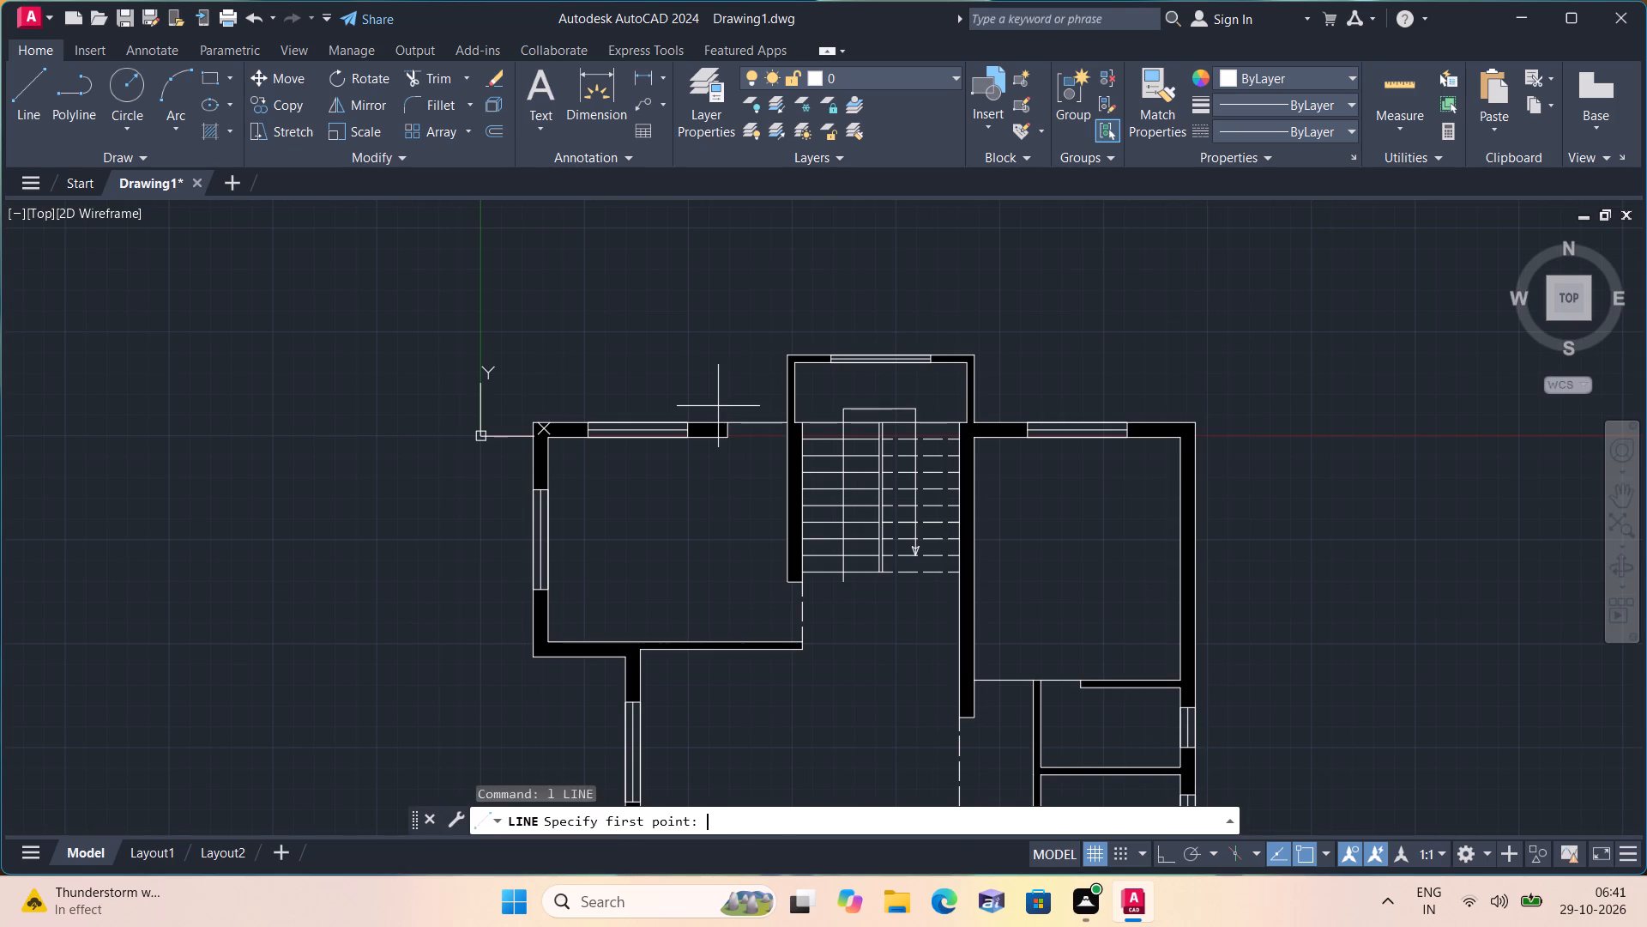
{"action": "key", "text": "F8"}
{"action": "scroll", "coordinate": [787, 356], "scroll_direction": "up", "scroll_amount": 1}
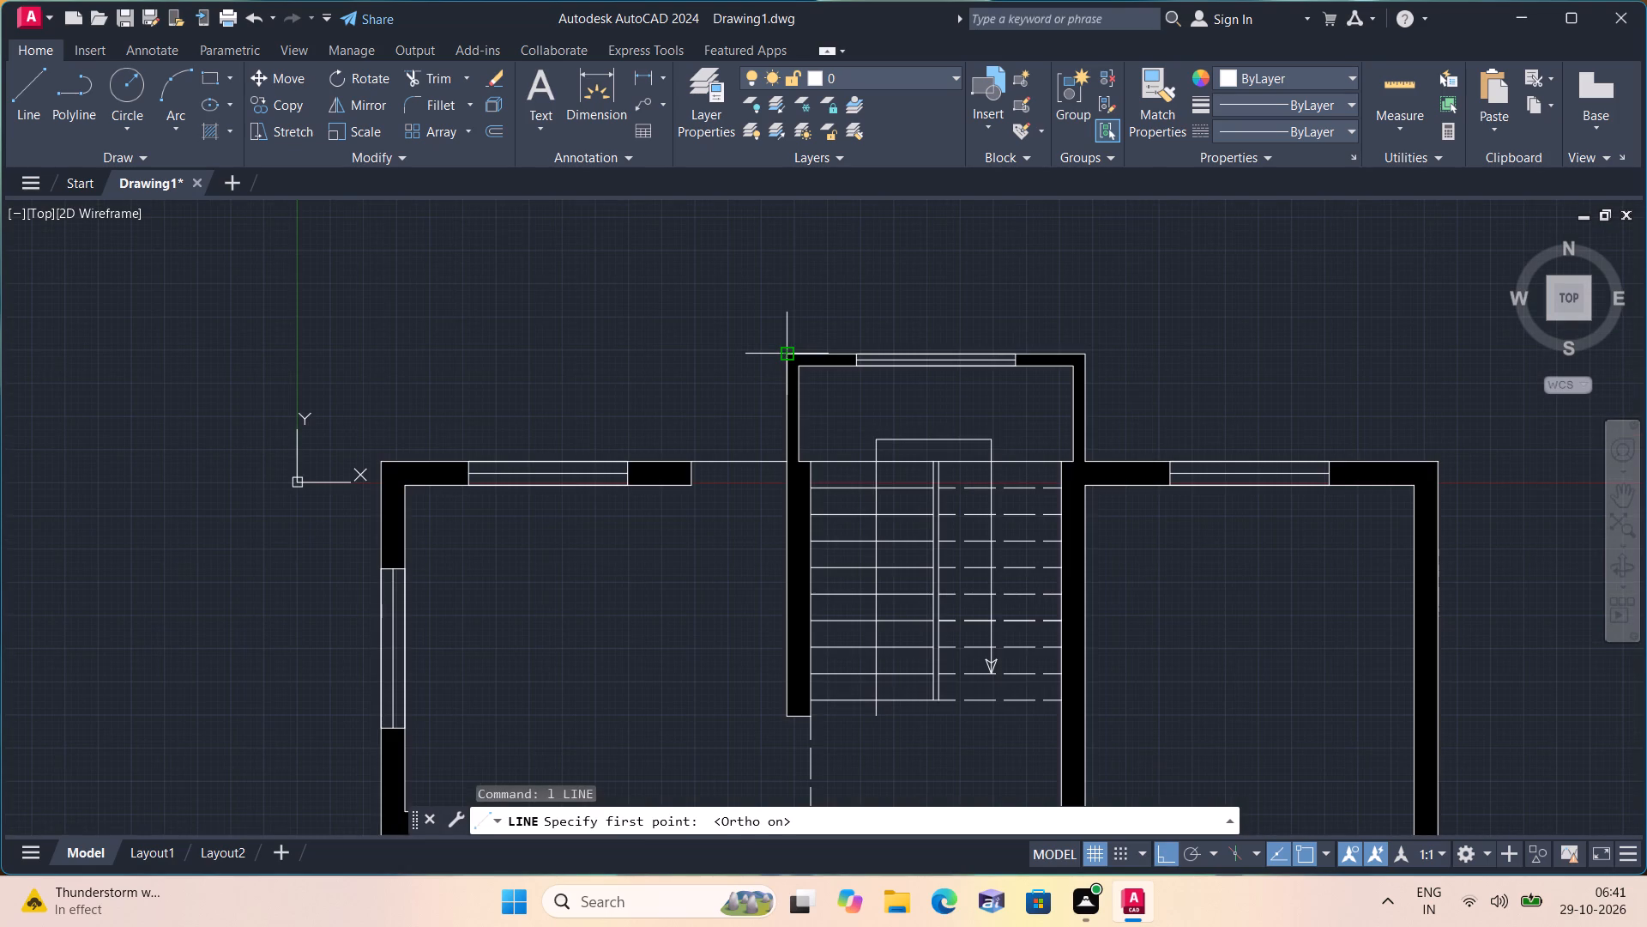
{"action": "left_click", "coordinate": [787, 354]}
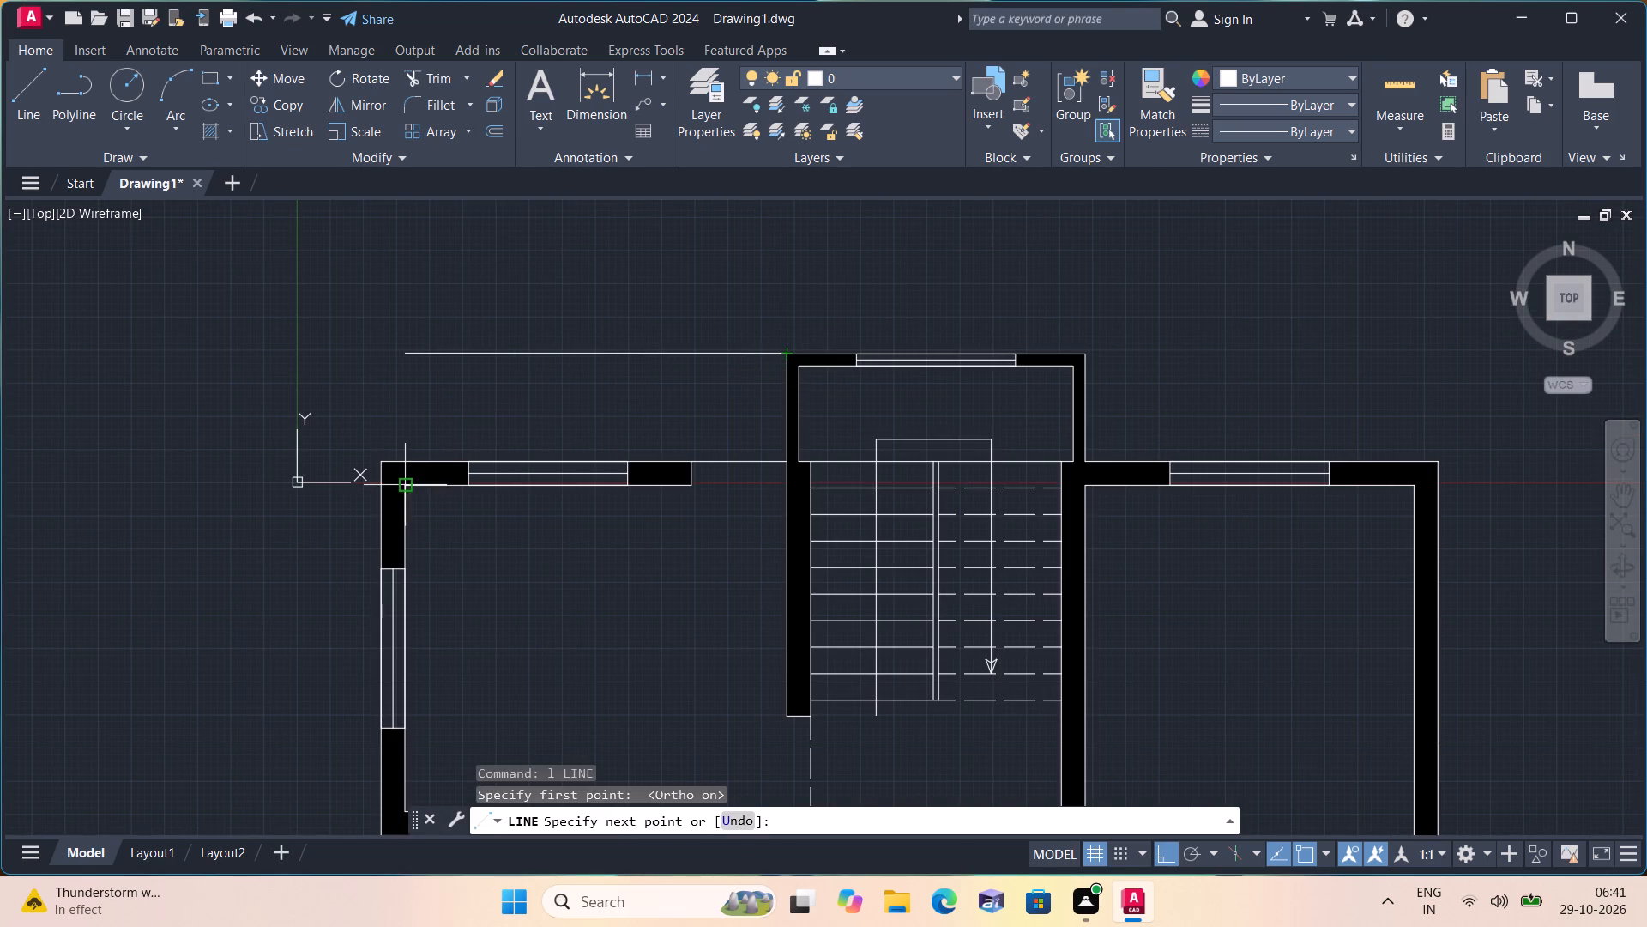
{"action": "left_click", "coordinate": [380, 354]}
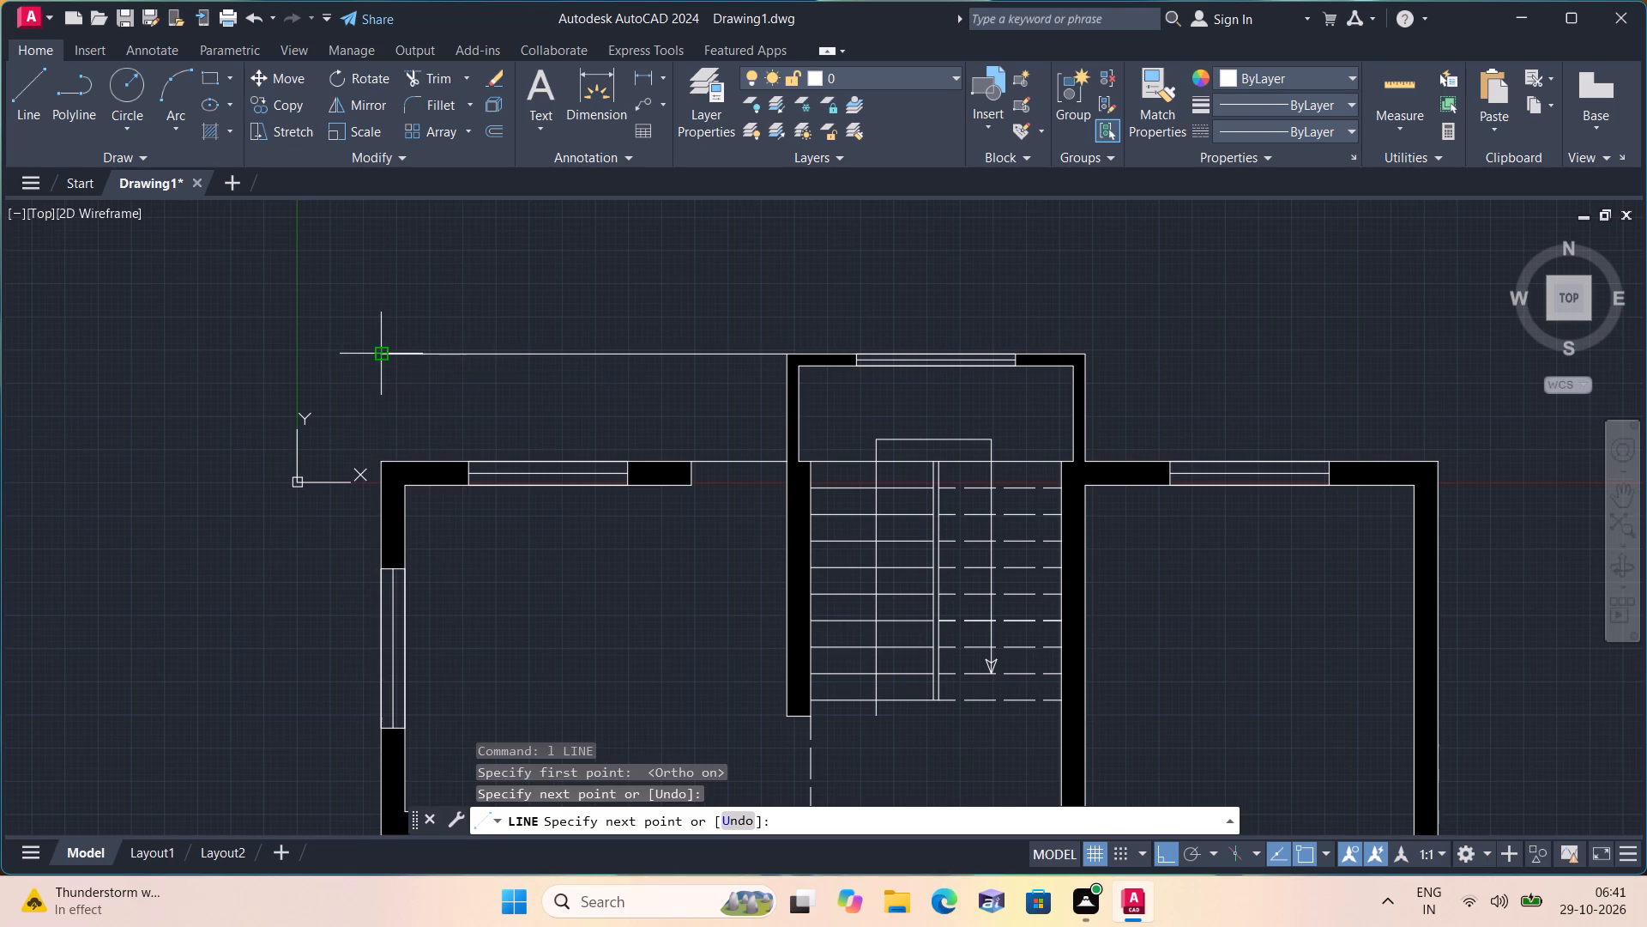
{"action": "left_click", "coordinate": [381, 467]}
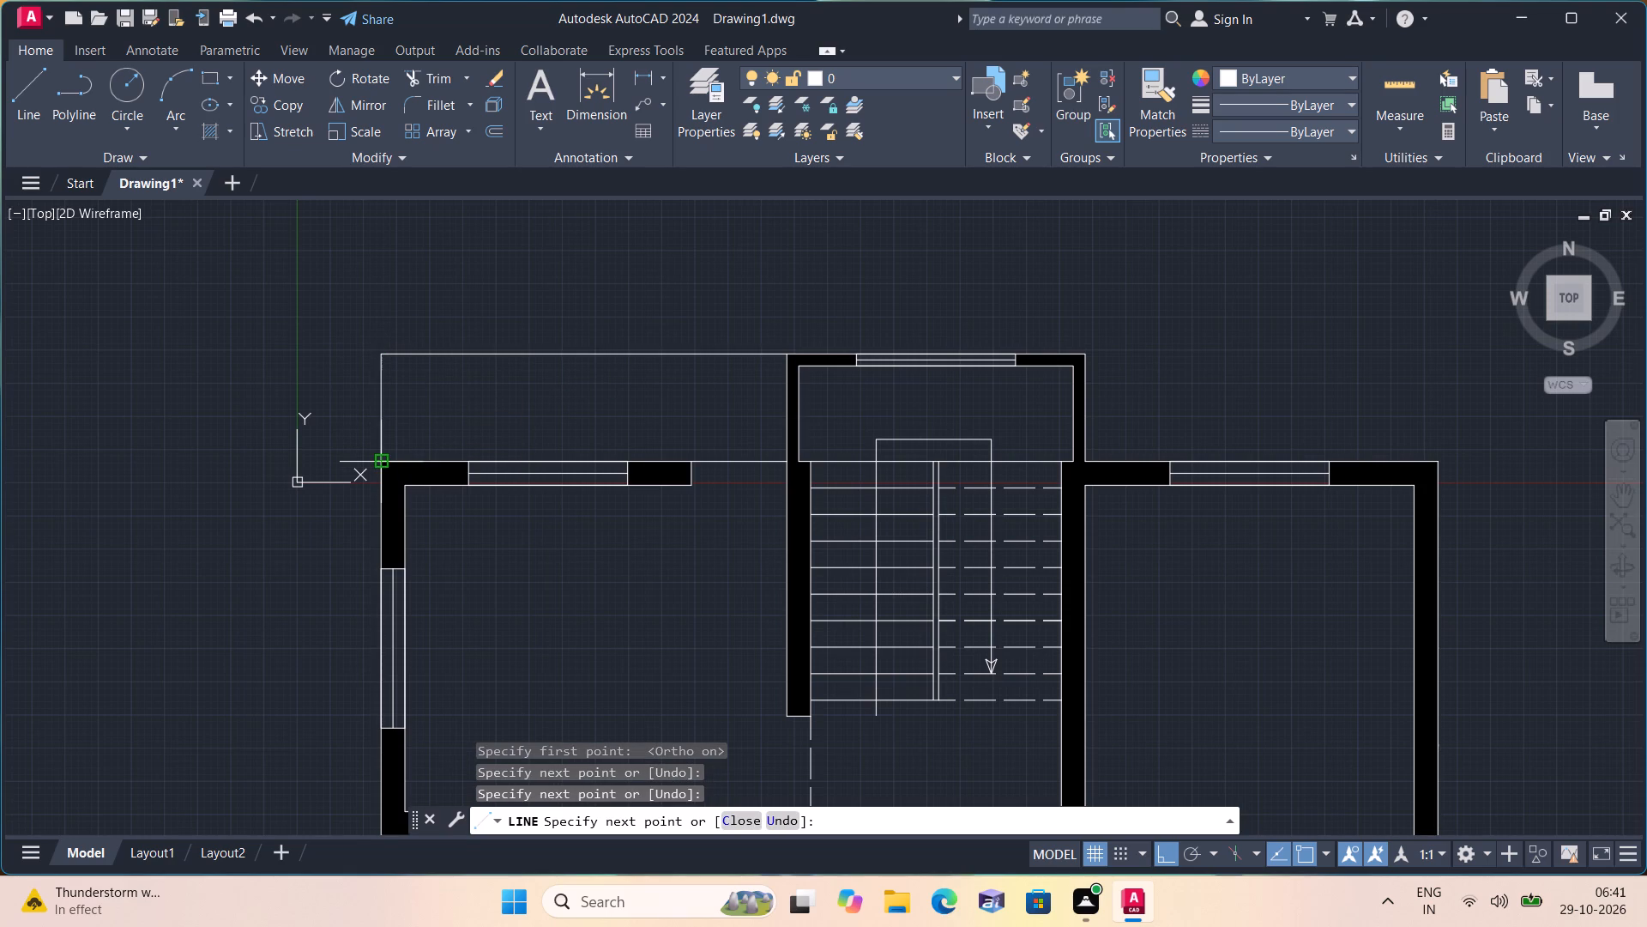
{"action": "key", "text": "space"}
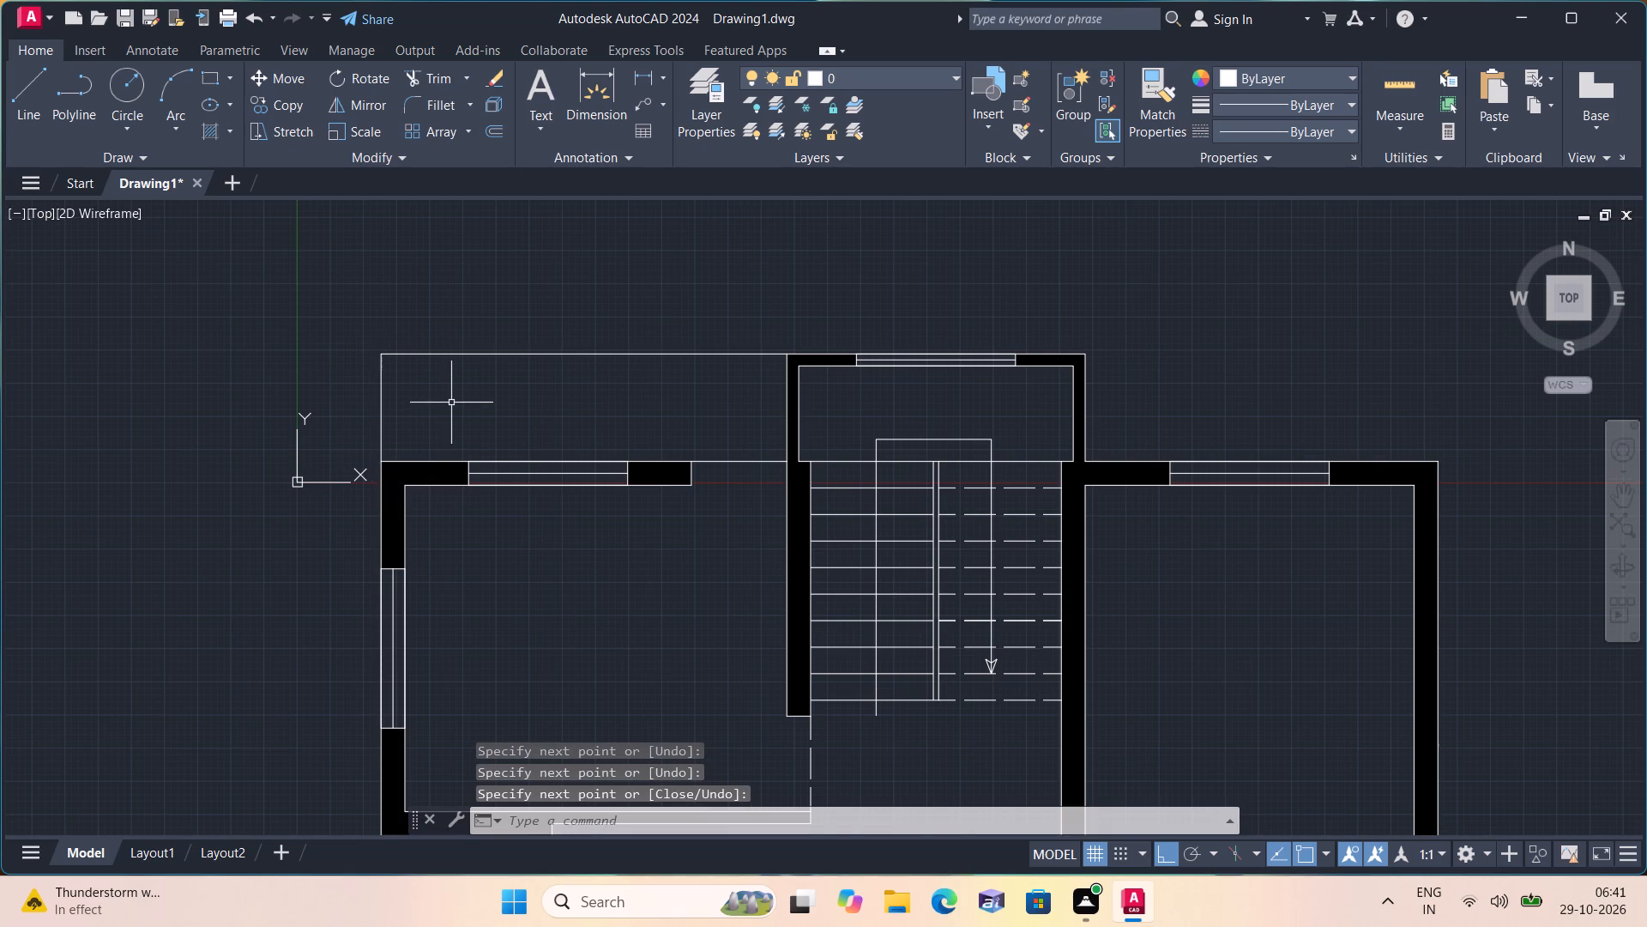
Add the multiline text label "WASHING PLACE" inside the thin-lined strip above the upper-left room.
{"action": "scroll", "coordinate": [451, 402], "scroll_direction": "down", "scroll_amount": 1}
{"action": "type", "text": "mt"}
{"action": "key", "text": "space"}
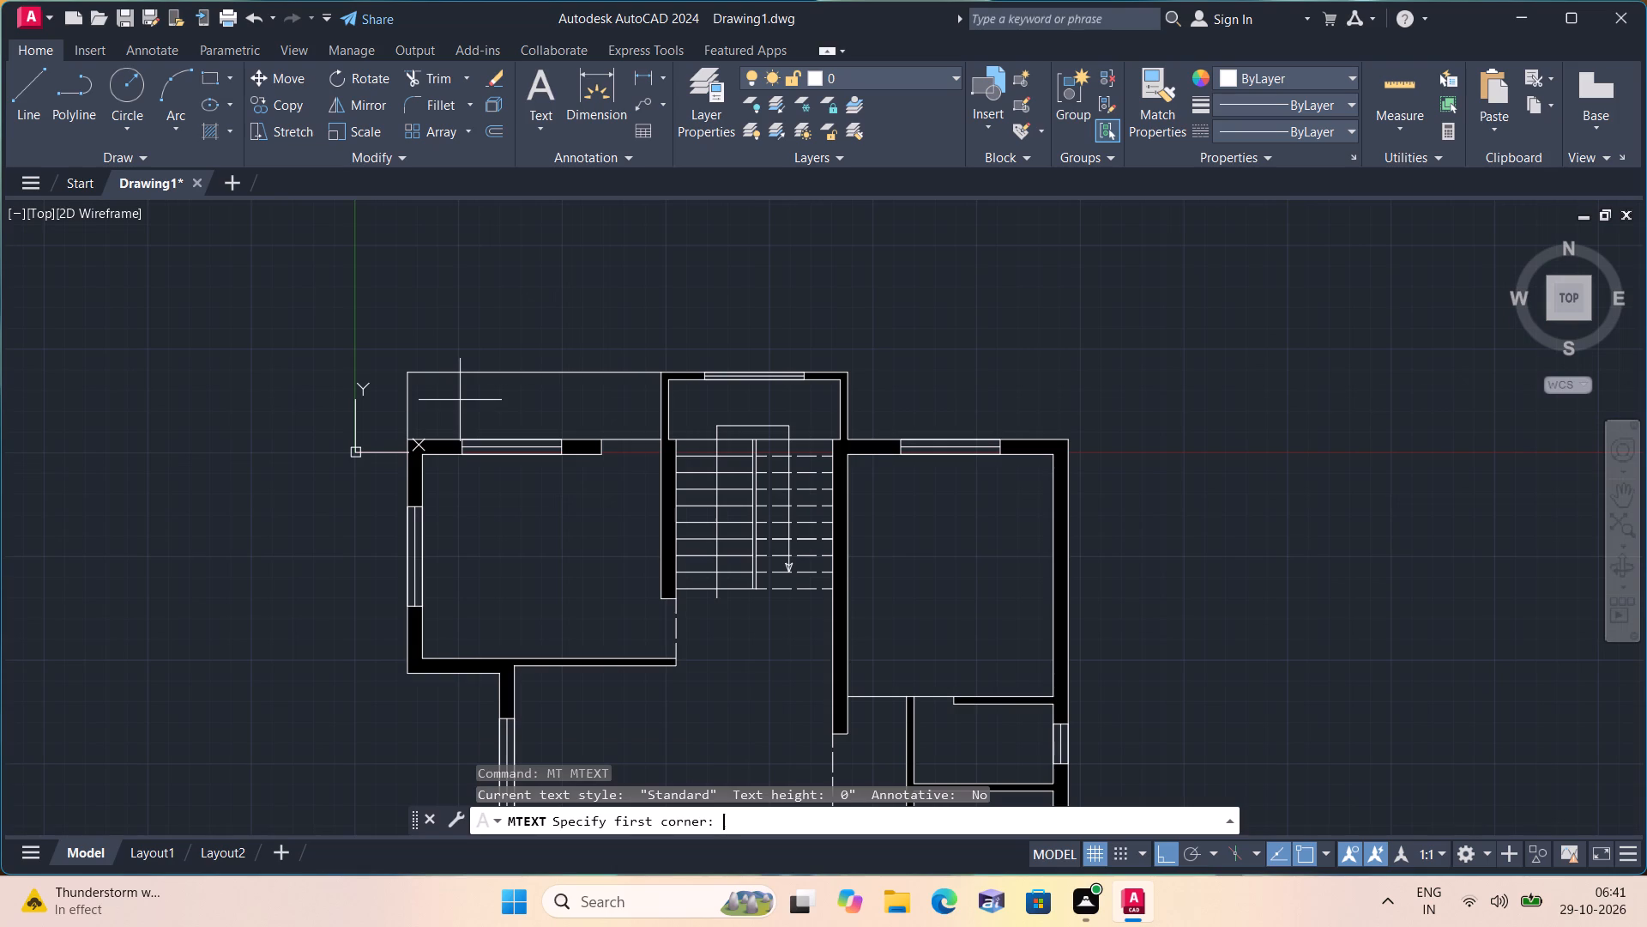
{"action": "scroll", "coordinate": [421, 386], "scroll_direction": "up", "scroll_amount": 1}
{"action": "triple_click", "coordinate": [504, 403]}
{"action": "left_click", "coordinate": [504, 403]}
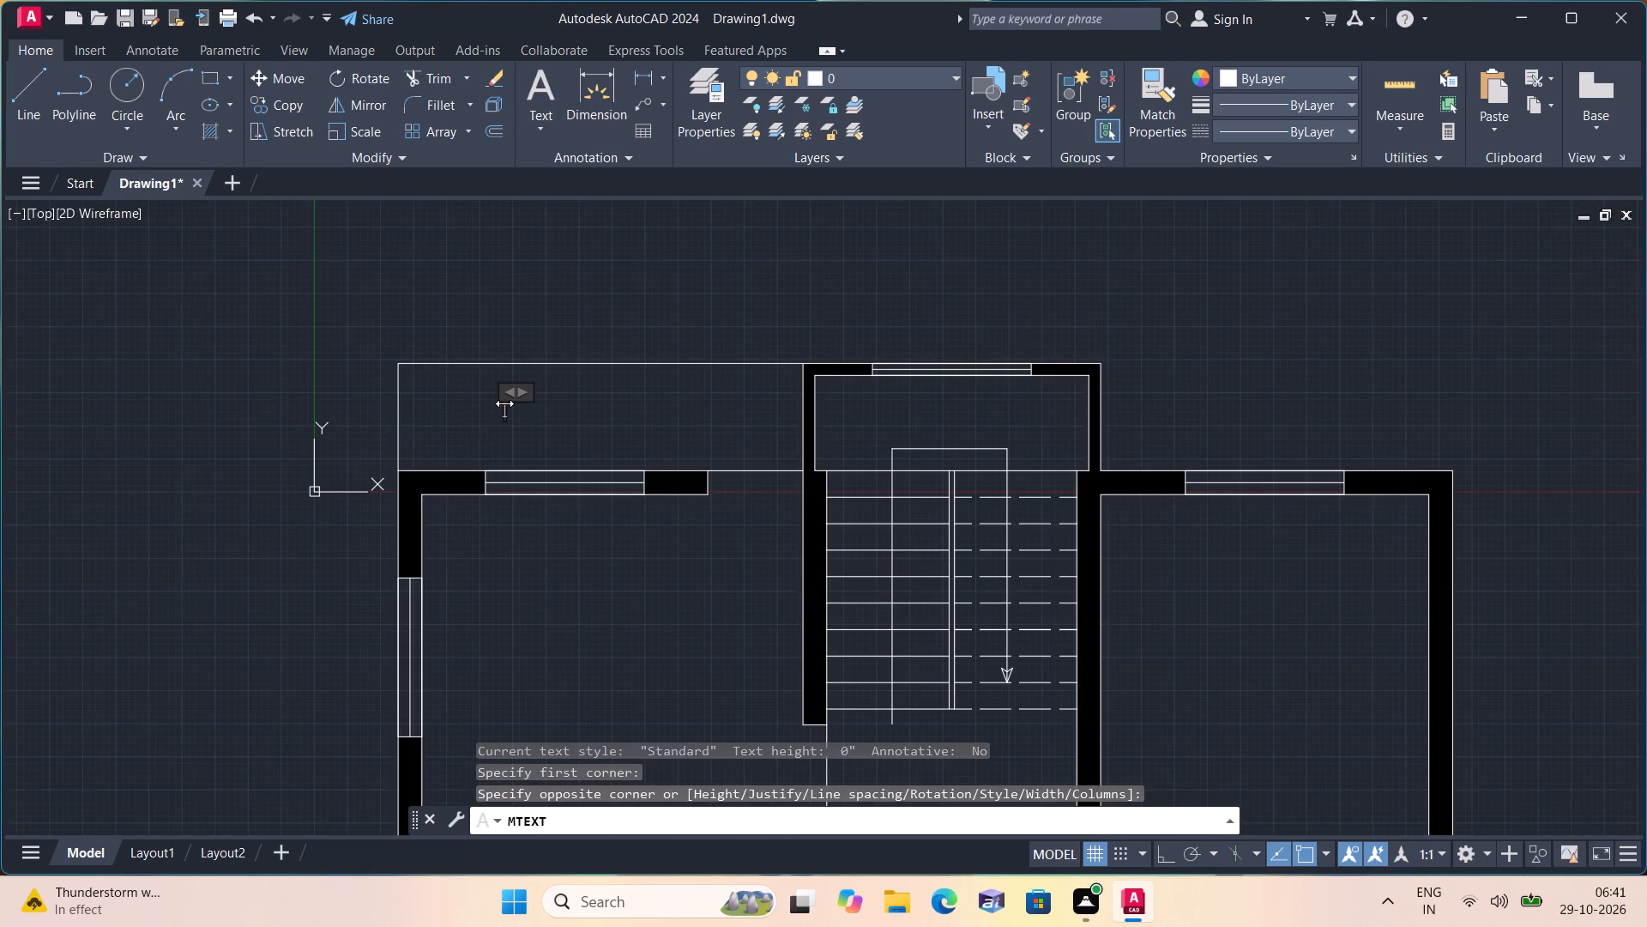
{"action": "type", "text": "WAS"}
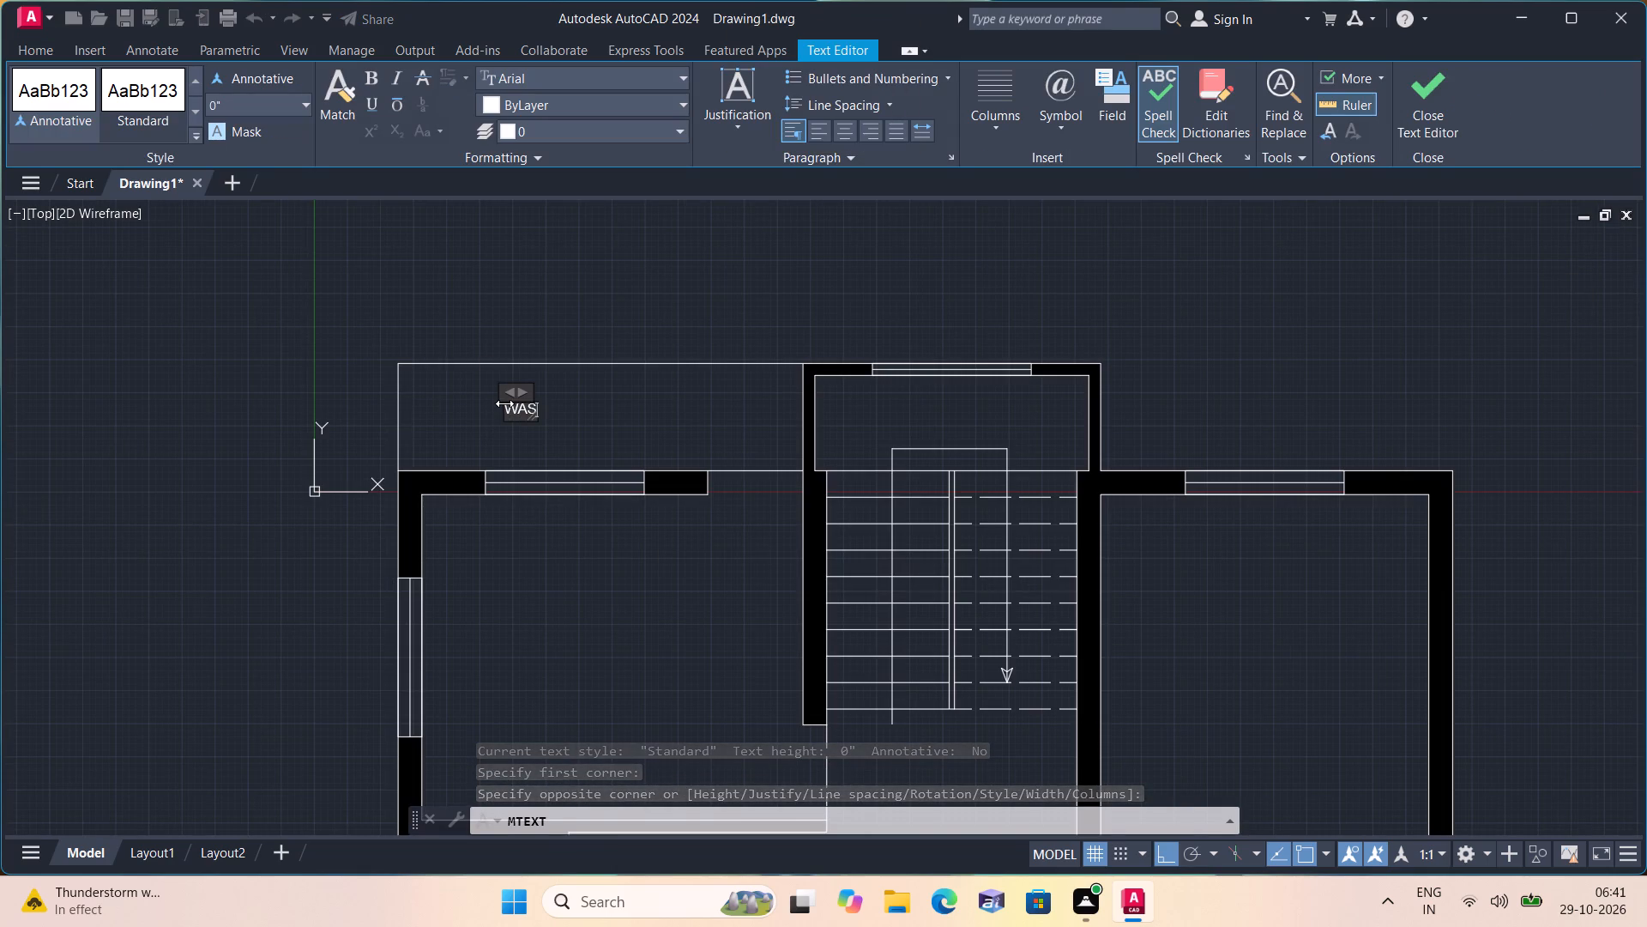
{"action": "type", "text": "HING"}
{"action": "key", "text": "space"}
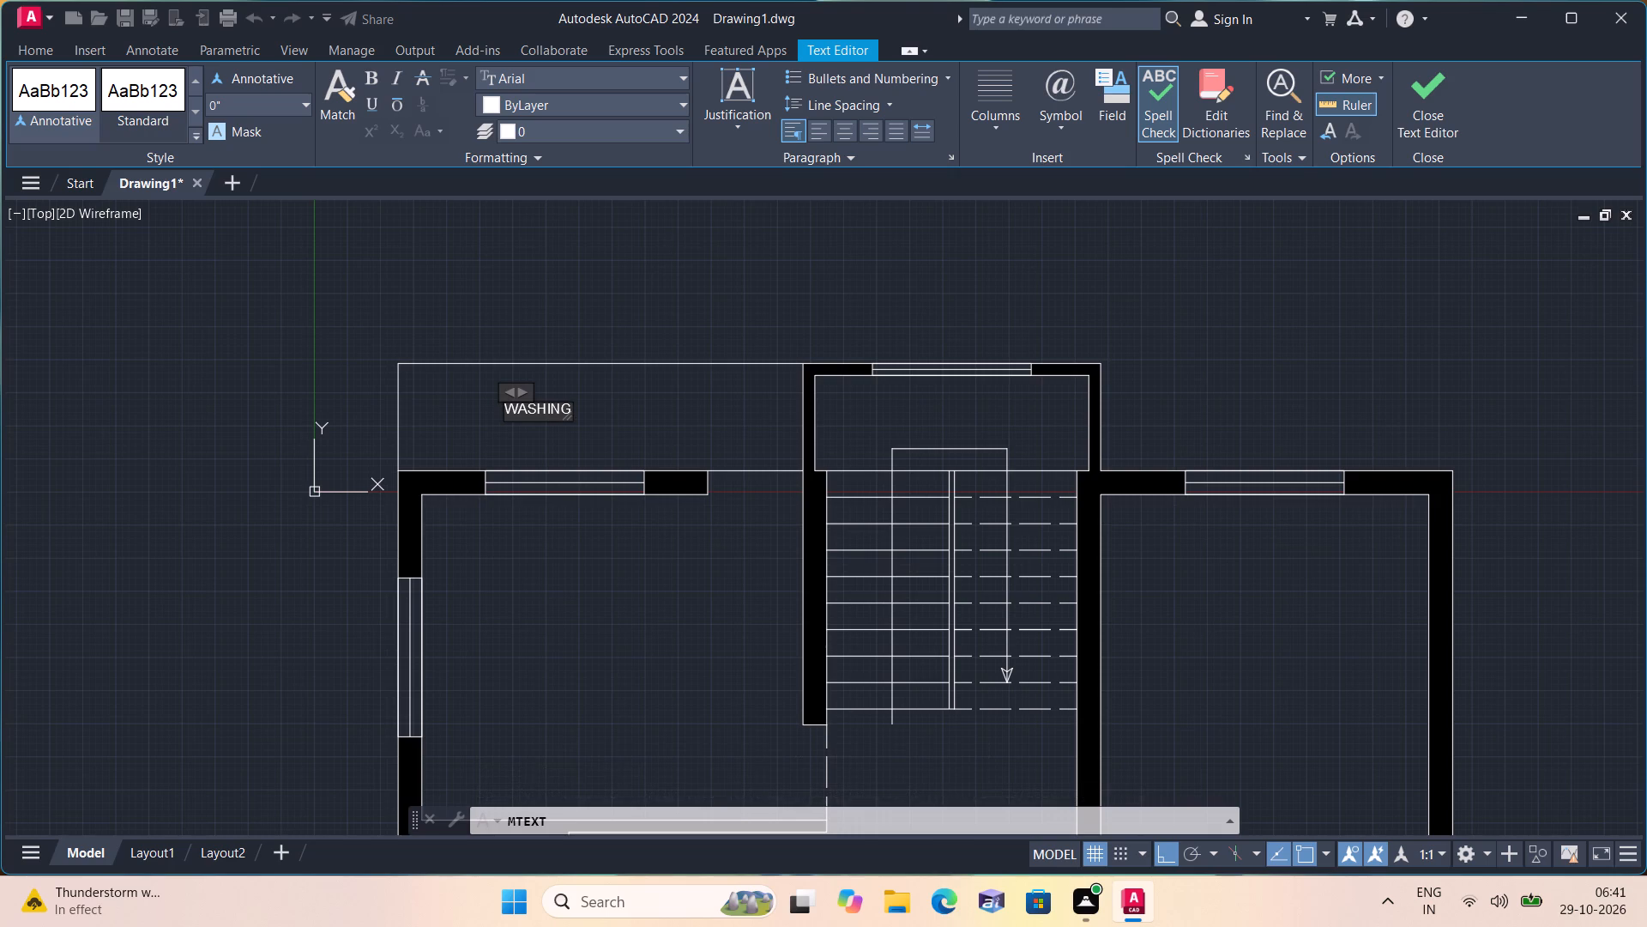
{"action": "type", "text": "PLACE"}
{"action": "left_click", "coordinate": [551, 586]}
Add the two-line multiline text label "KITCHEN" and "12'0"X10'3"" inside the upper-left room.
{"action": "middle_click_drag", "start_coordinate": [510, 571], "coordinate": [444, 530]}
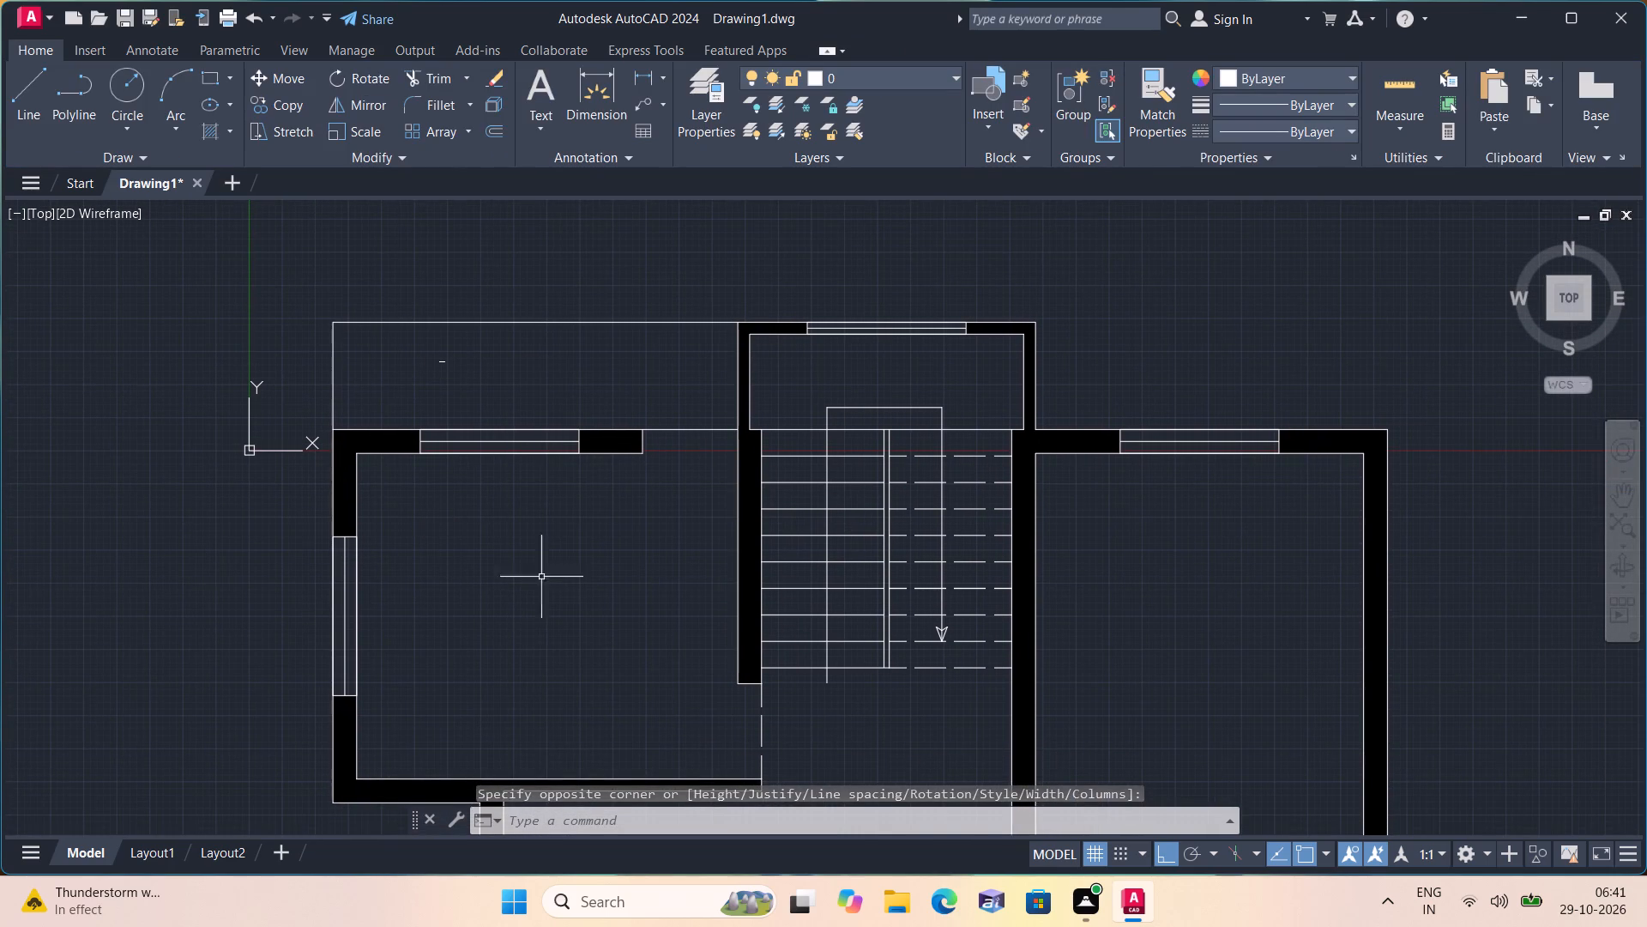
{"action": "key", "text": "space"}
{"action": "double_click", "coordinate": [570, 630]}
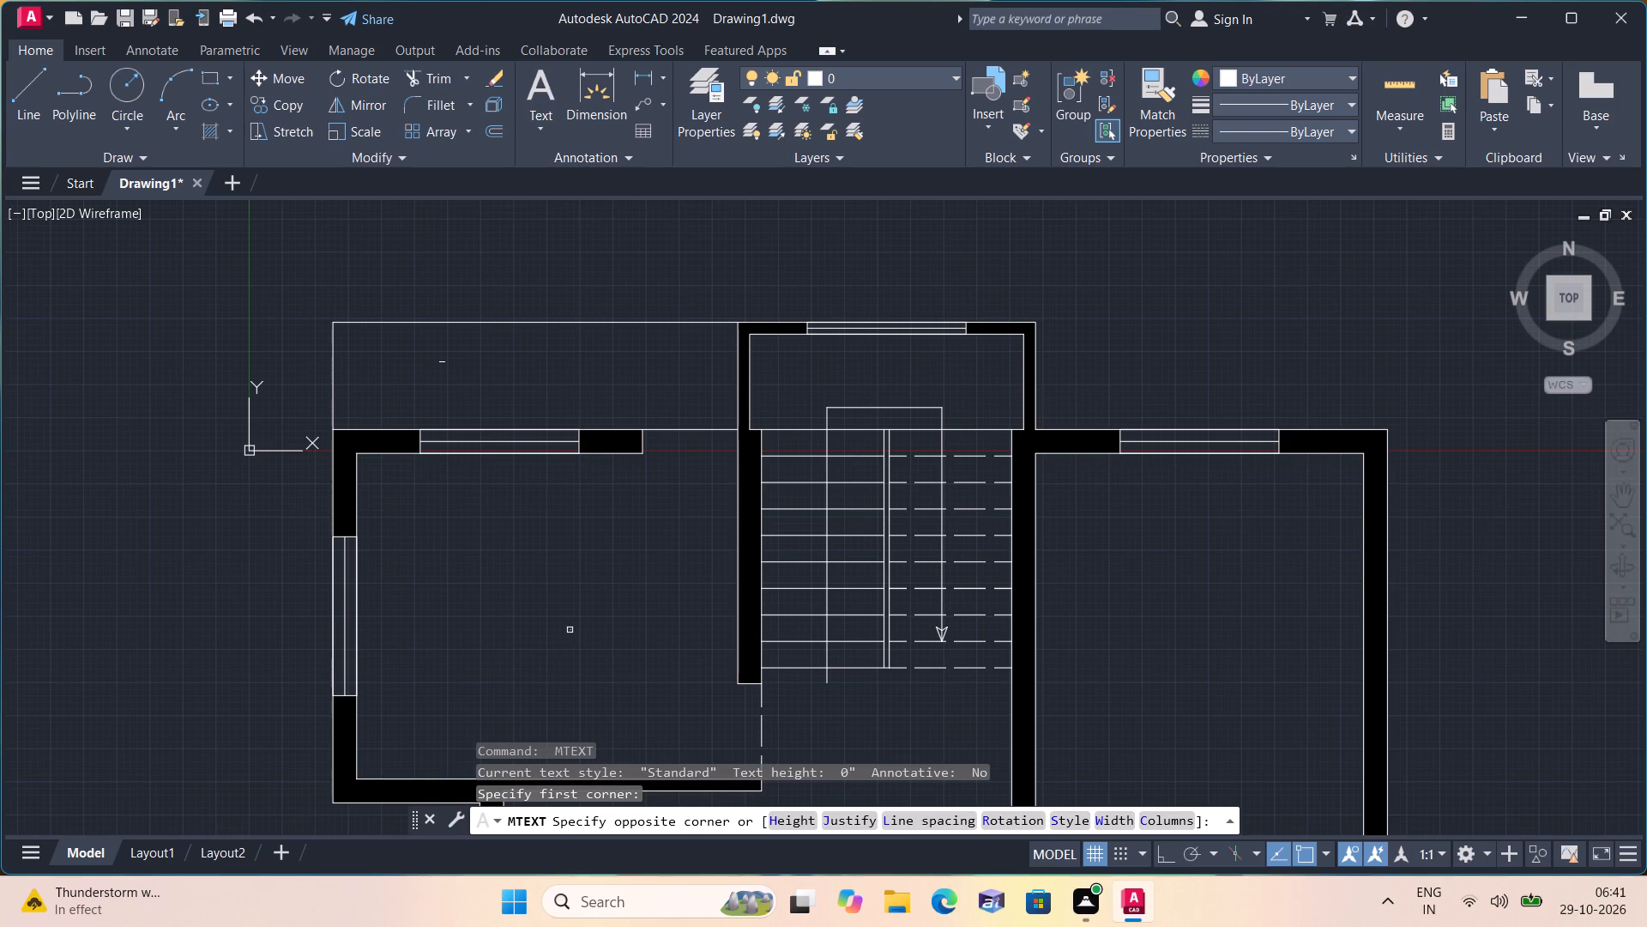
{"action": "left_click", "coordinate": [570, 630]}
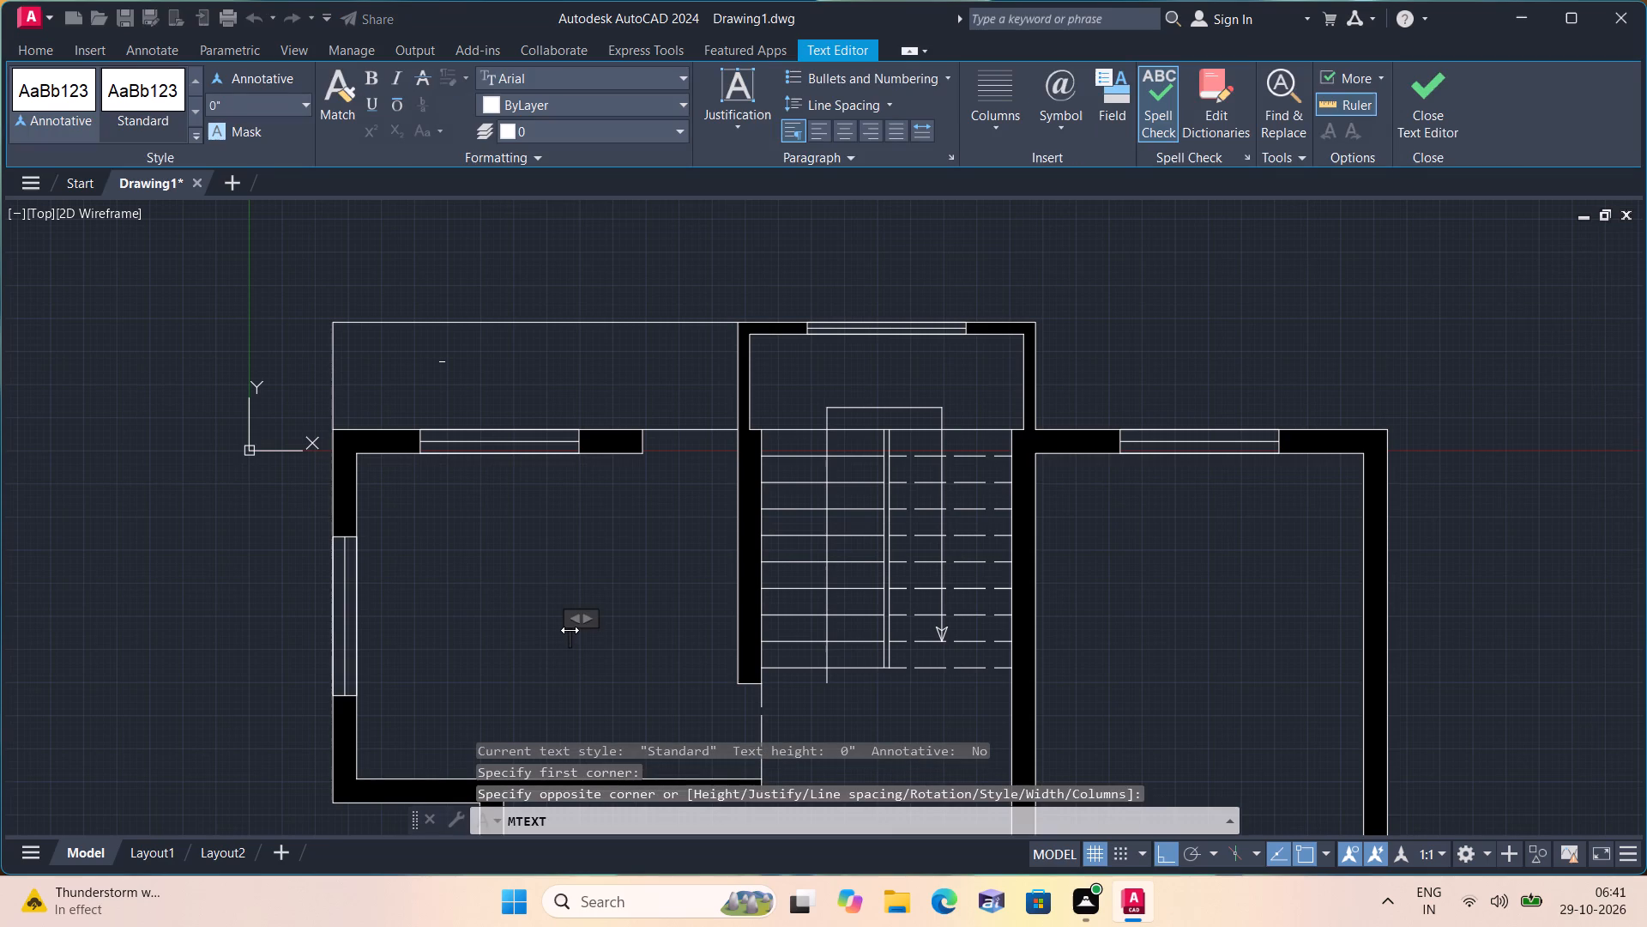
{"action": "type", "text": "KITCHEN"}
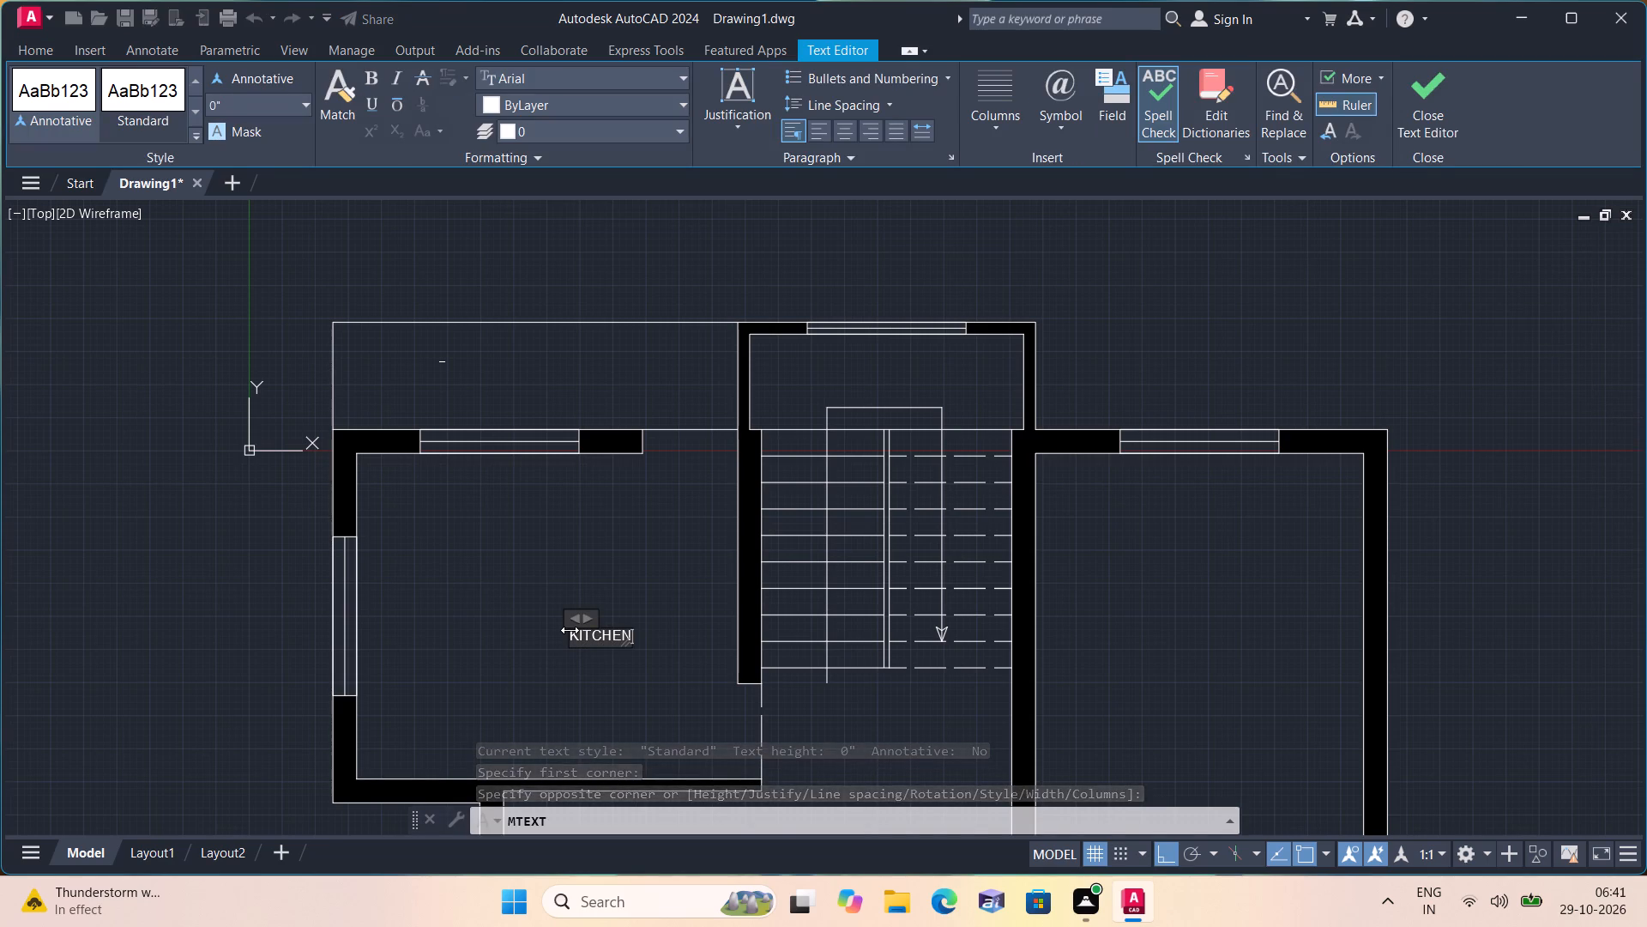
{"action": "key", "text": "Return"}
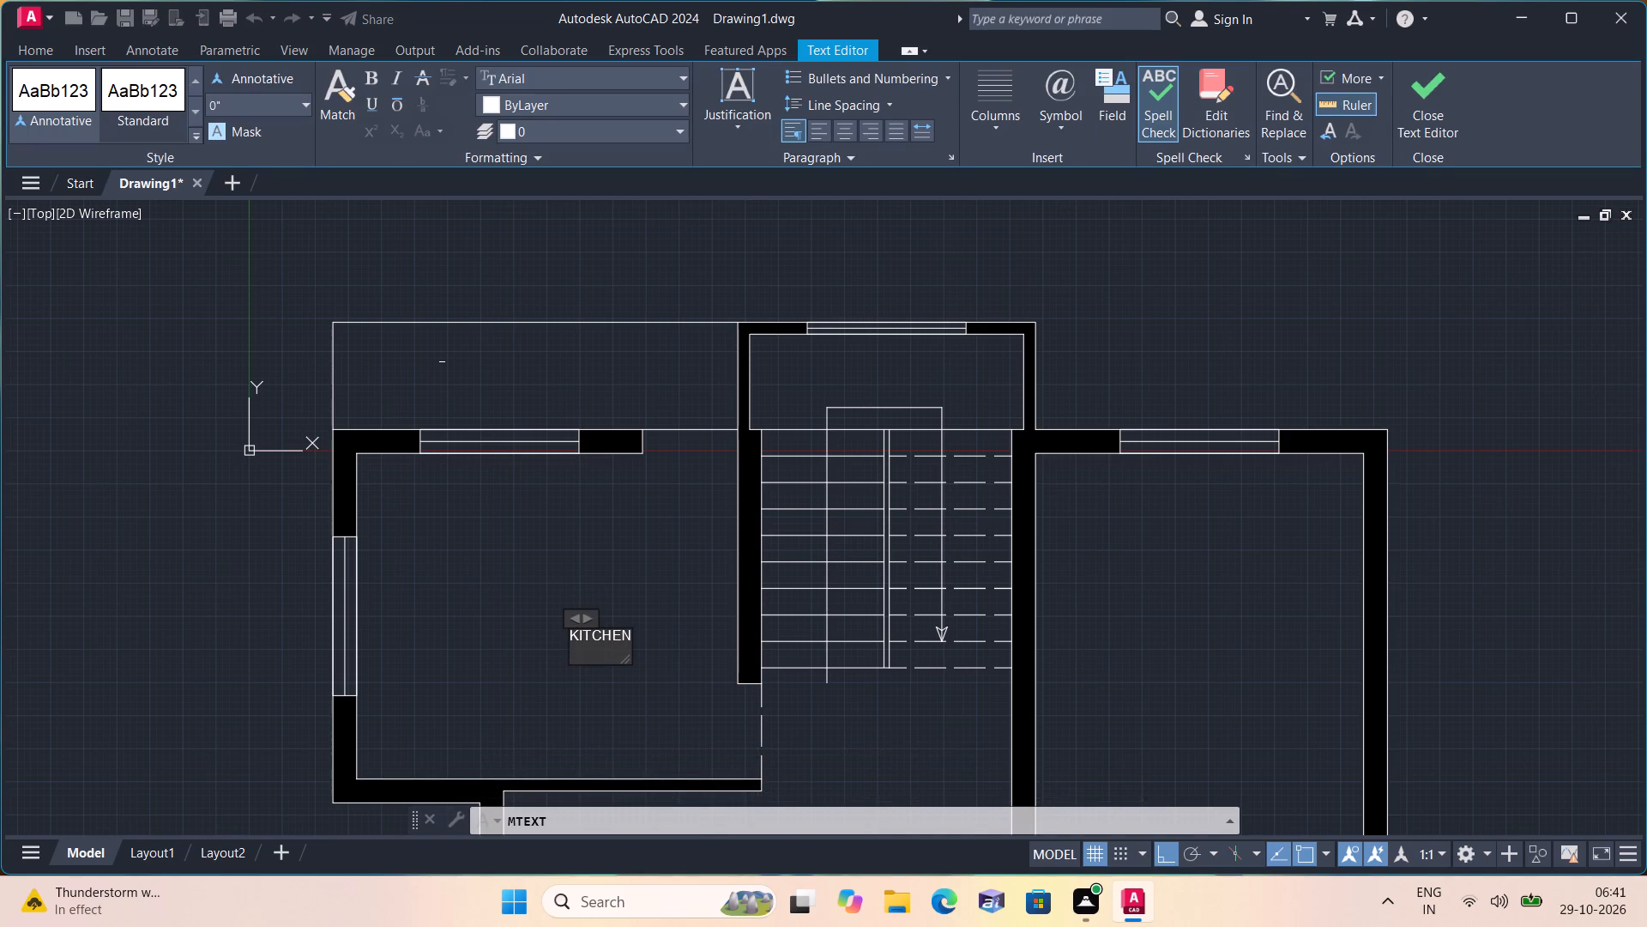
{"action": "type", "text": "12'0\""}
{"action": "key", "text": "x"}
{"action": "type", "text": "10"}
{"action": "key", "text": "apostrophe"}
{"action": "type", "text": "3\""}
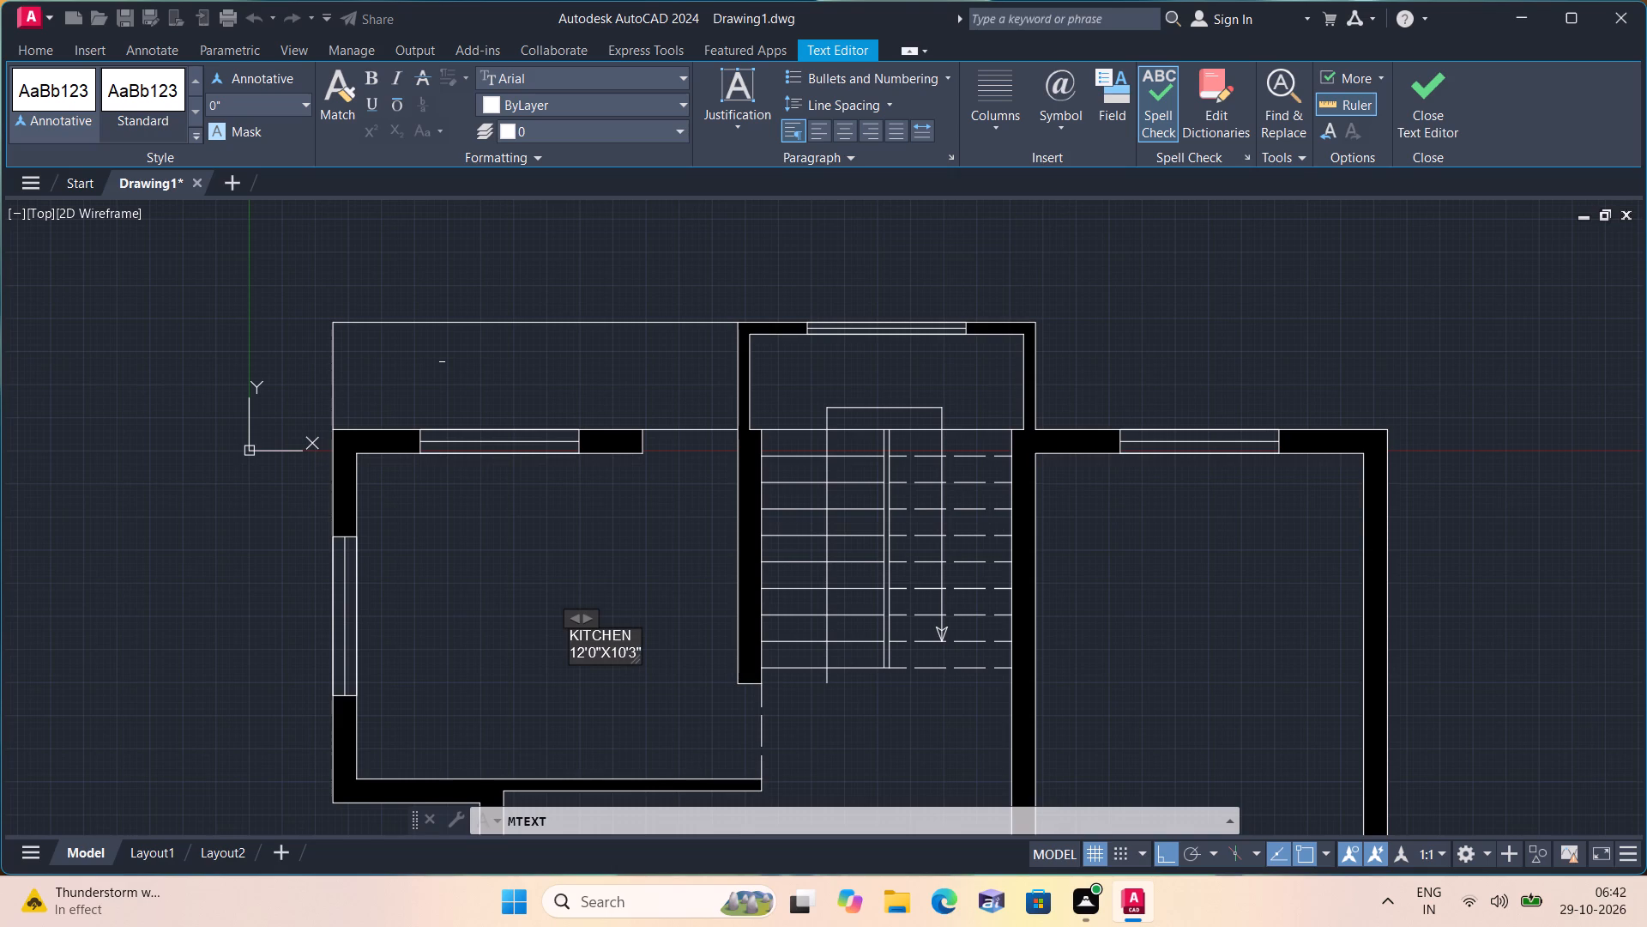
{"action": "left_click", "coordinate": [588, 619]}
{"action": "left_click", "coordinate": [649, 692]}
Add the multiline text label "O" beside the dashed opening at the kitchen's lower-right corner.
{"action": "scroll", "coordinate": [629, 702], "scroll_direction": "down", "scroll_amount": 1}
{"action": "middle_click_drag", "start_coordinate": [623, 702], "coordinate": [458, 654]}
{"action": "scroll", "coordinate": [498, 669], "scroll_direction": "up", "scroll_amount": 1}
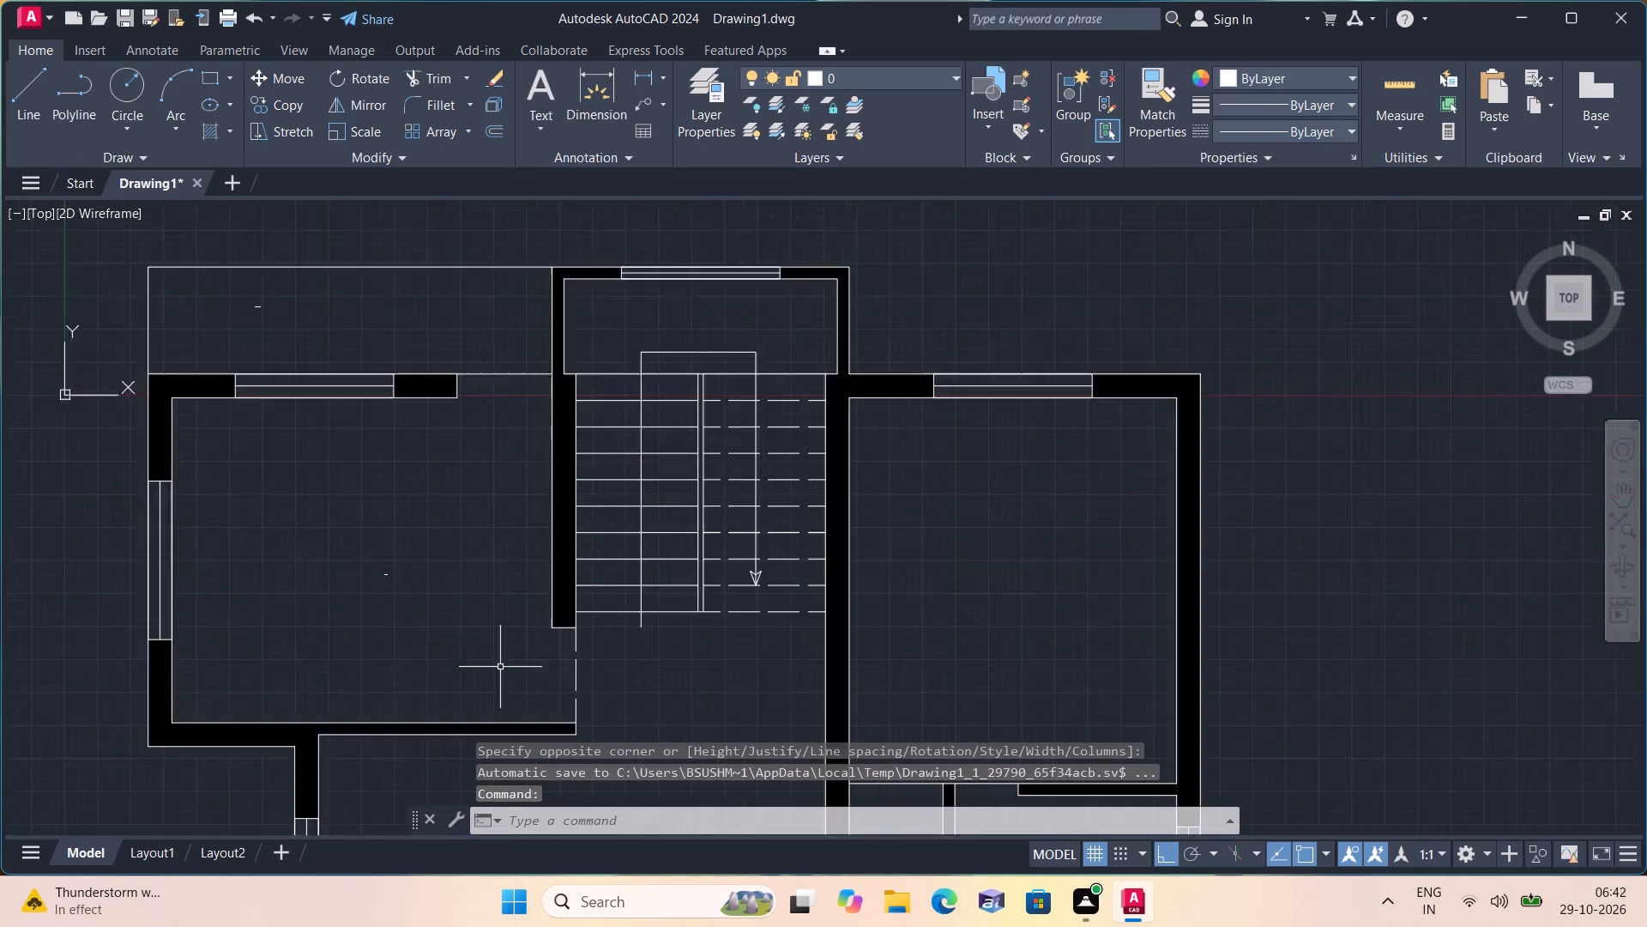
{"action": "scroll", "coordinate": [504, 665], "scroll_direction": "up", "scroll_amount": 2}
{"action": "key", "text": "space"}
{"action": "triple_click", "coordinate": [642, 682]}
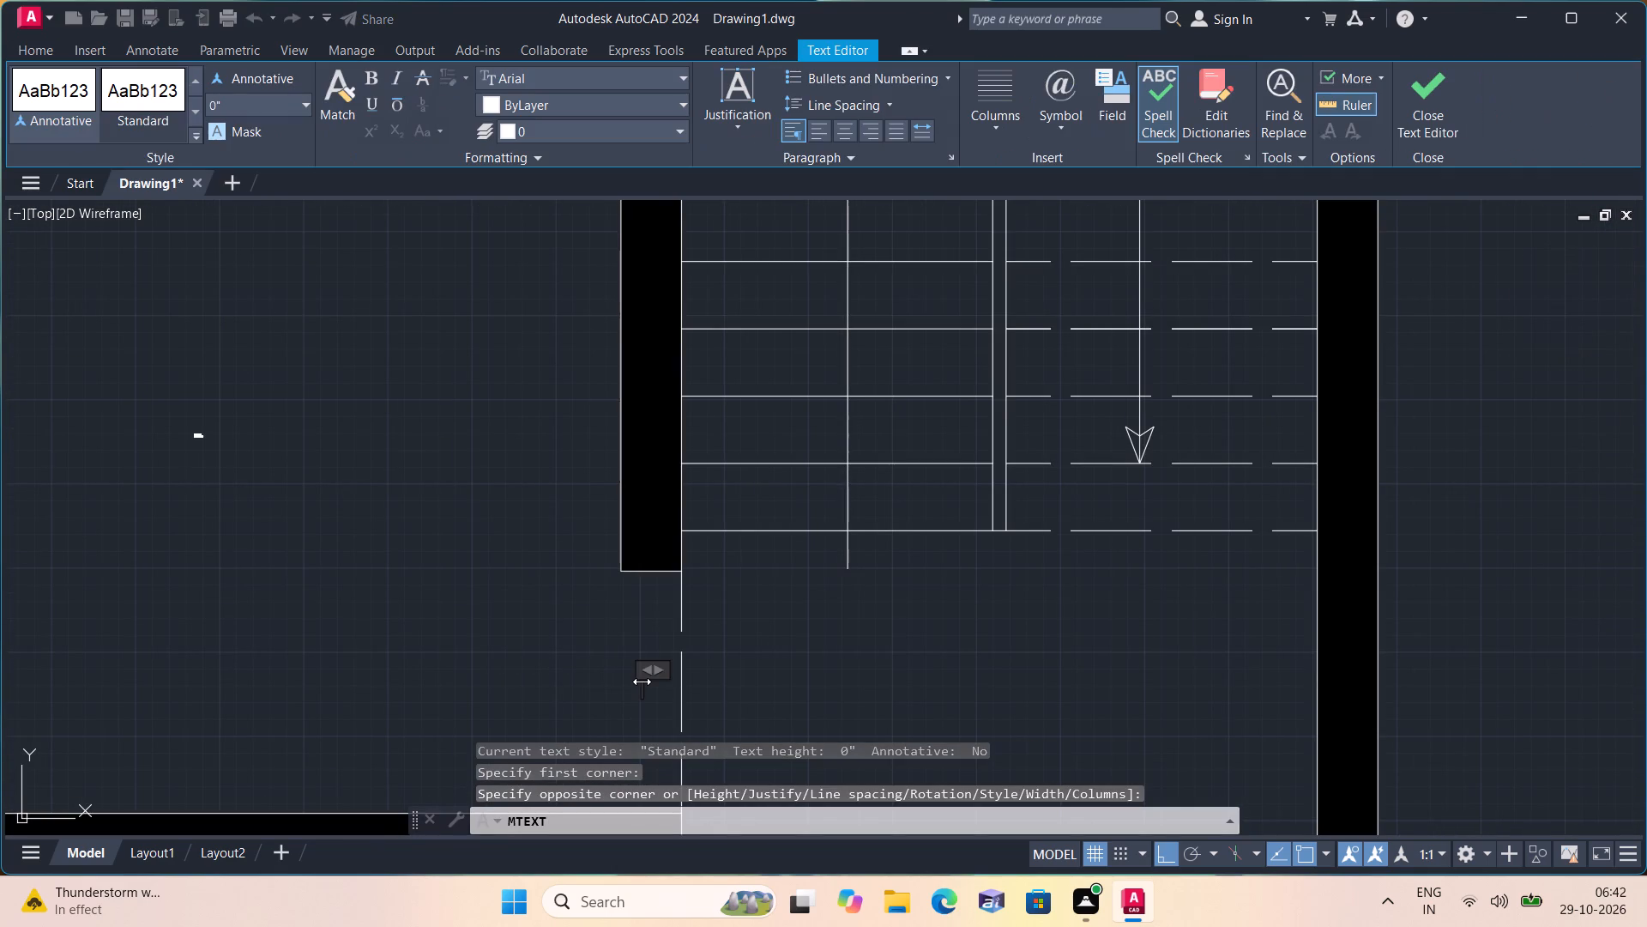
{"action": "key", "text": "o"}
{"action": "left_click", "coordinate": [504, 649]}
Add the multiline text label "PUJA ROOM" in the kitchen's lower-left corner, just above the bottom wall.
{"action": "scroll", "coordinate": [505, 648], "scroll_direction": "down", "scroll_amount": 1}
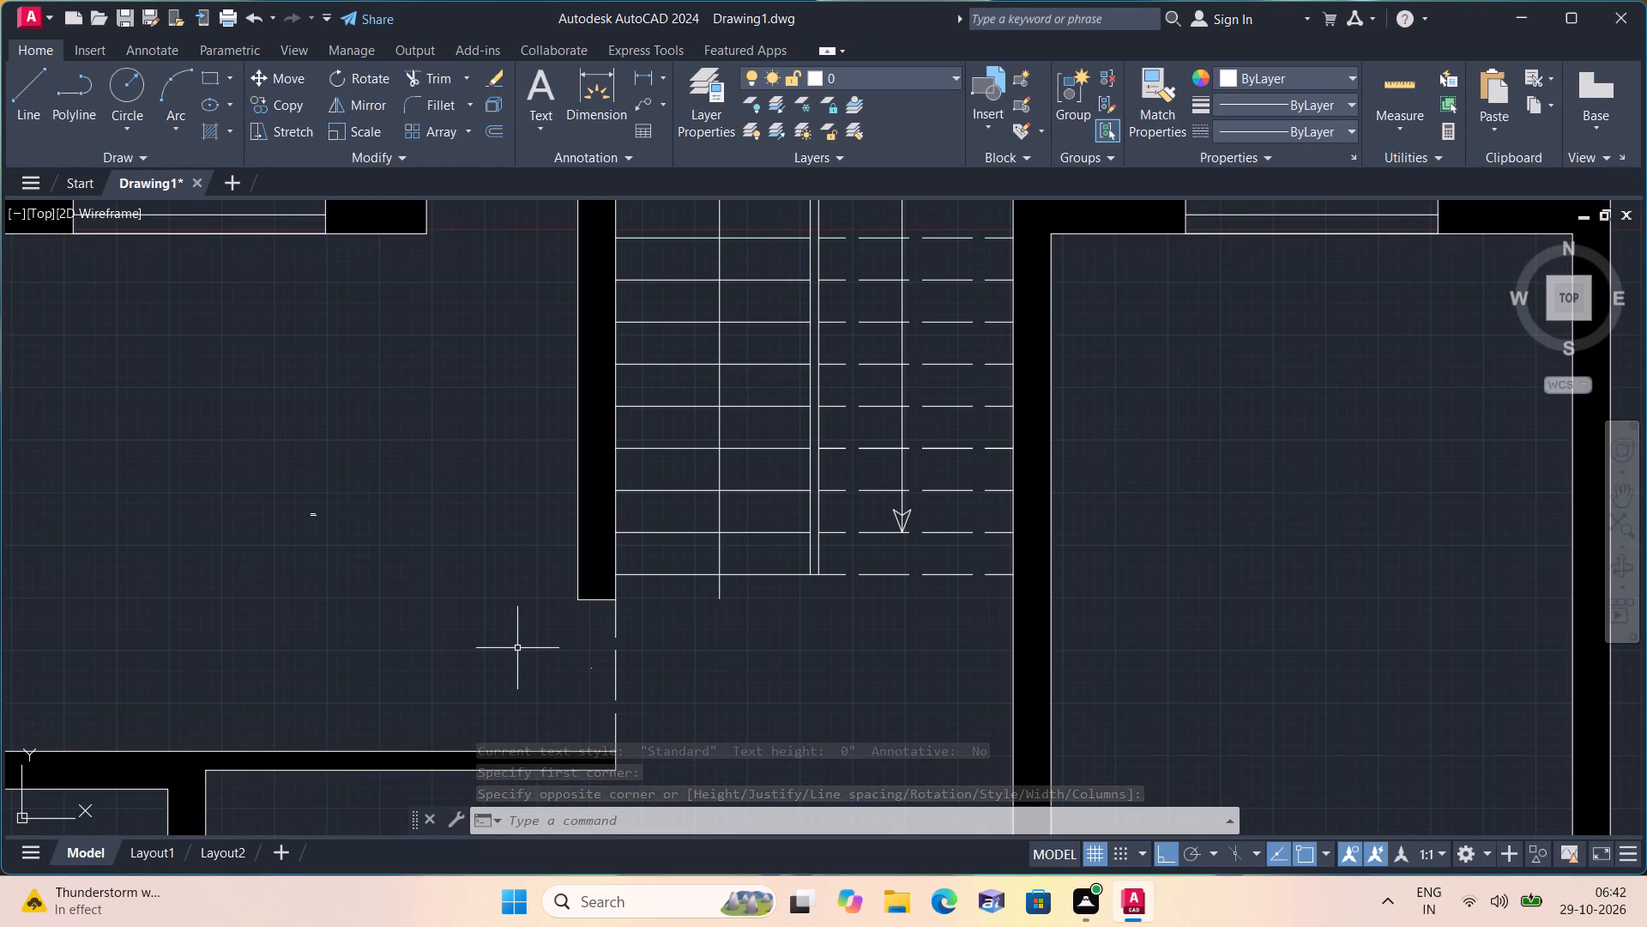
{"action": "key", "text": "space"}
{"action": "scroll", "coordinate": [304, 624], "scroll_direction": "down", "scroll_amount": 3}
{"action": "middle_click_drag", "start_coordinate": [250, 615], "coordinate": [383, 543]}
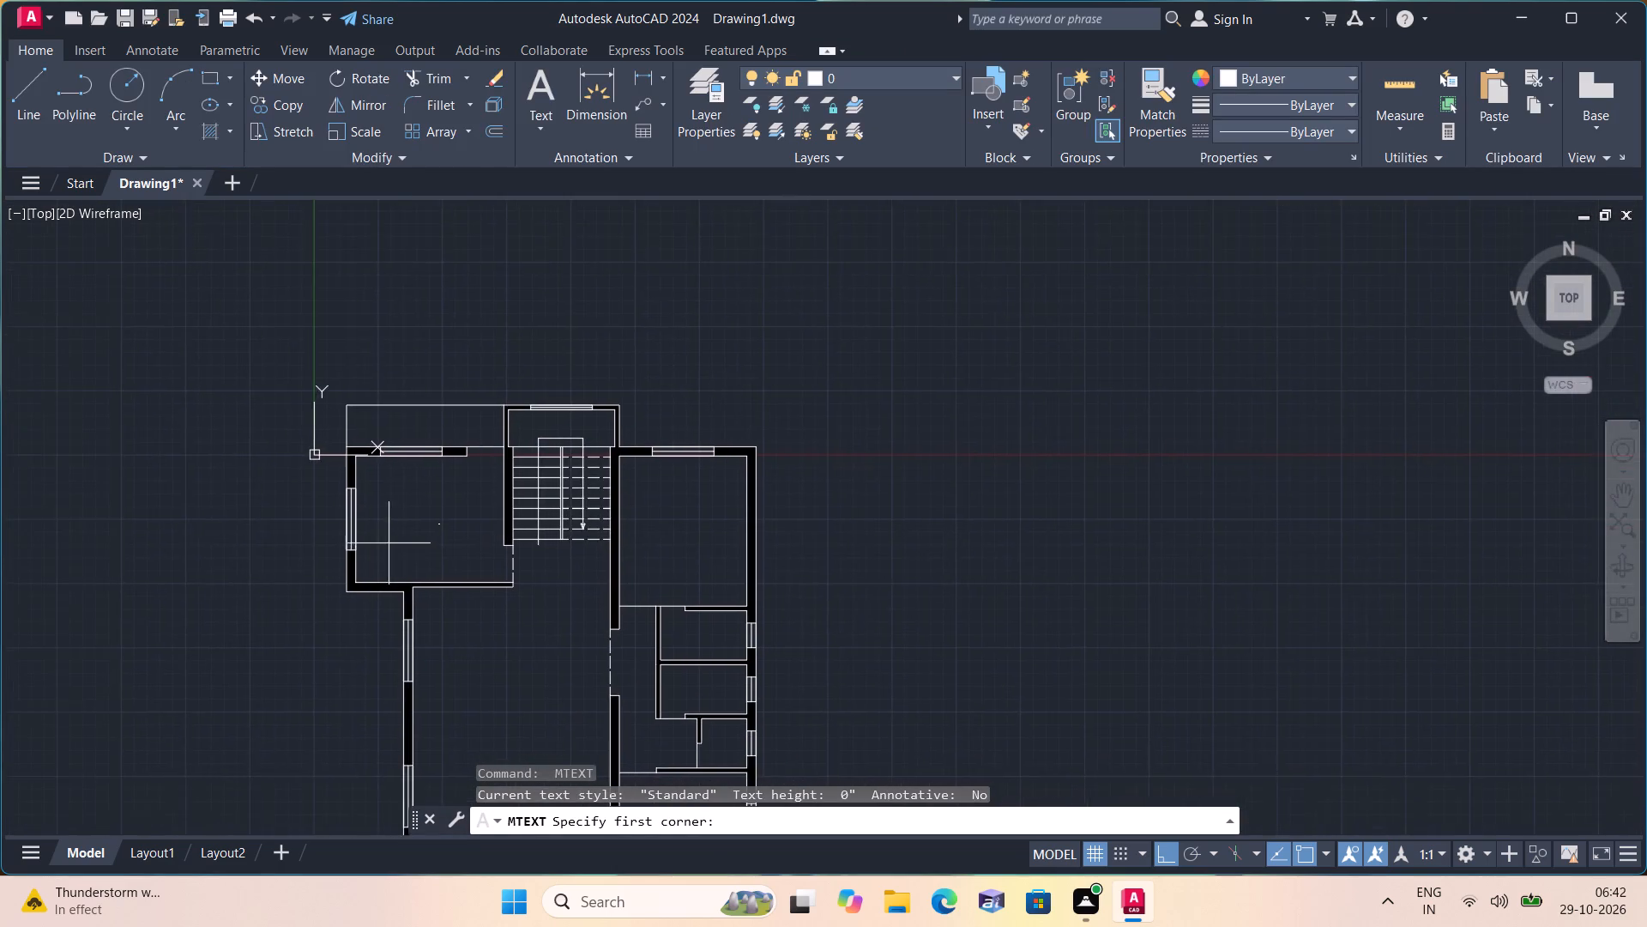
{"action": "scroll", "coordinate": [371, 585], "scroll_direction": "up", "scroll_amount": 3}
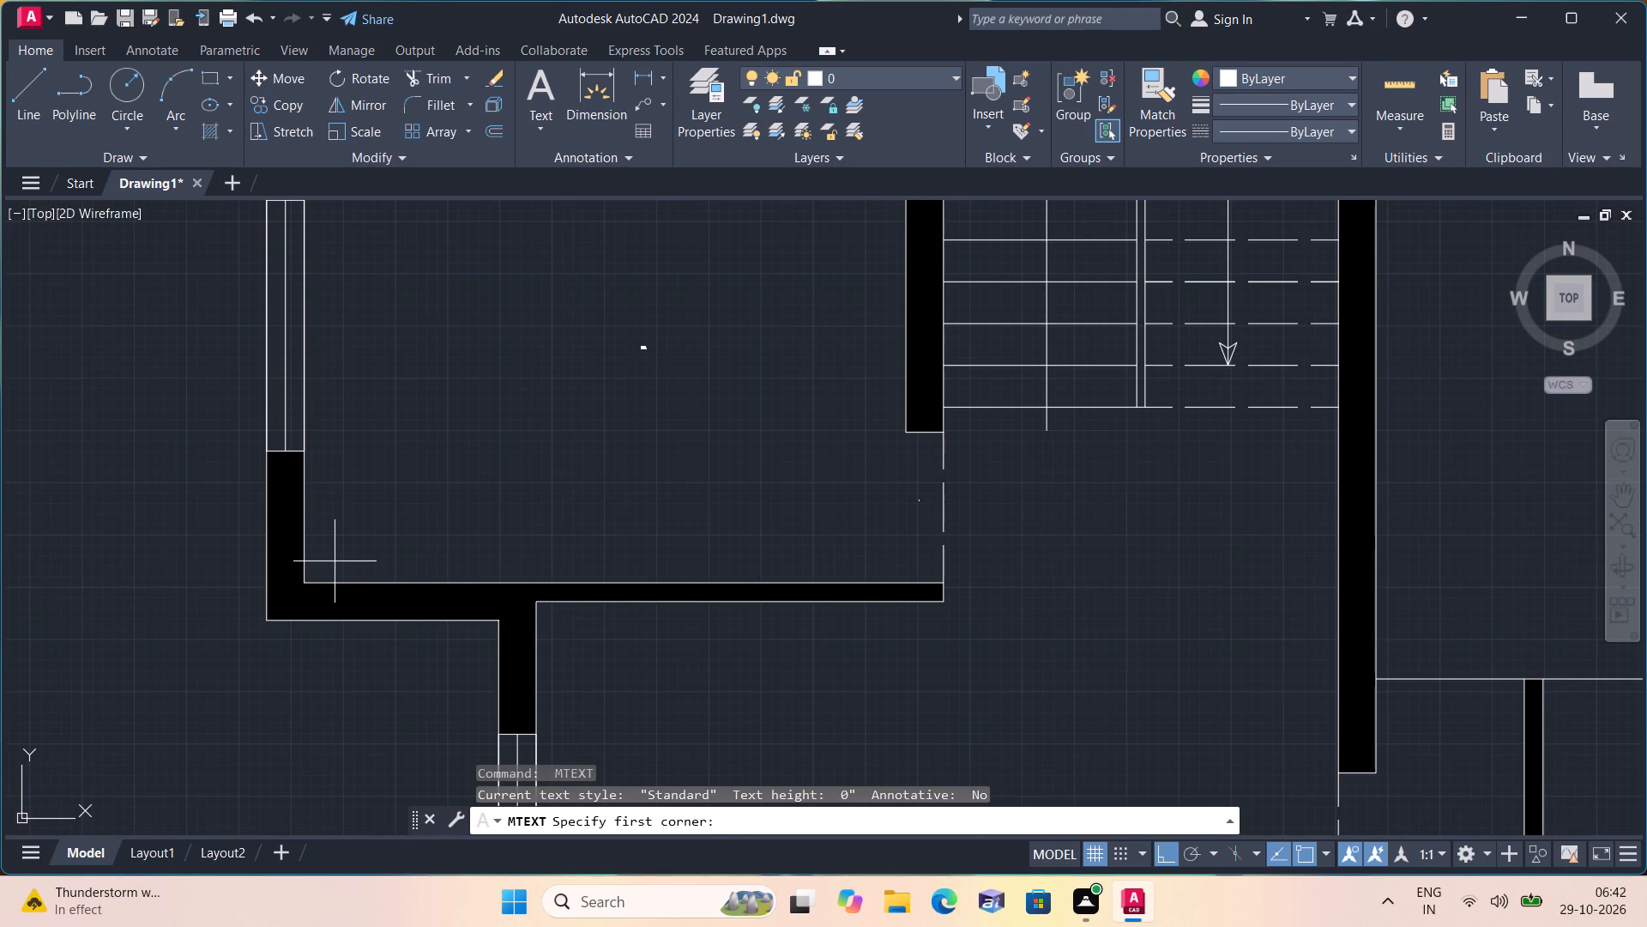
{"action": "triple_click", "coordinate": [335, 561]}
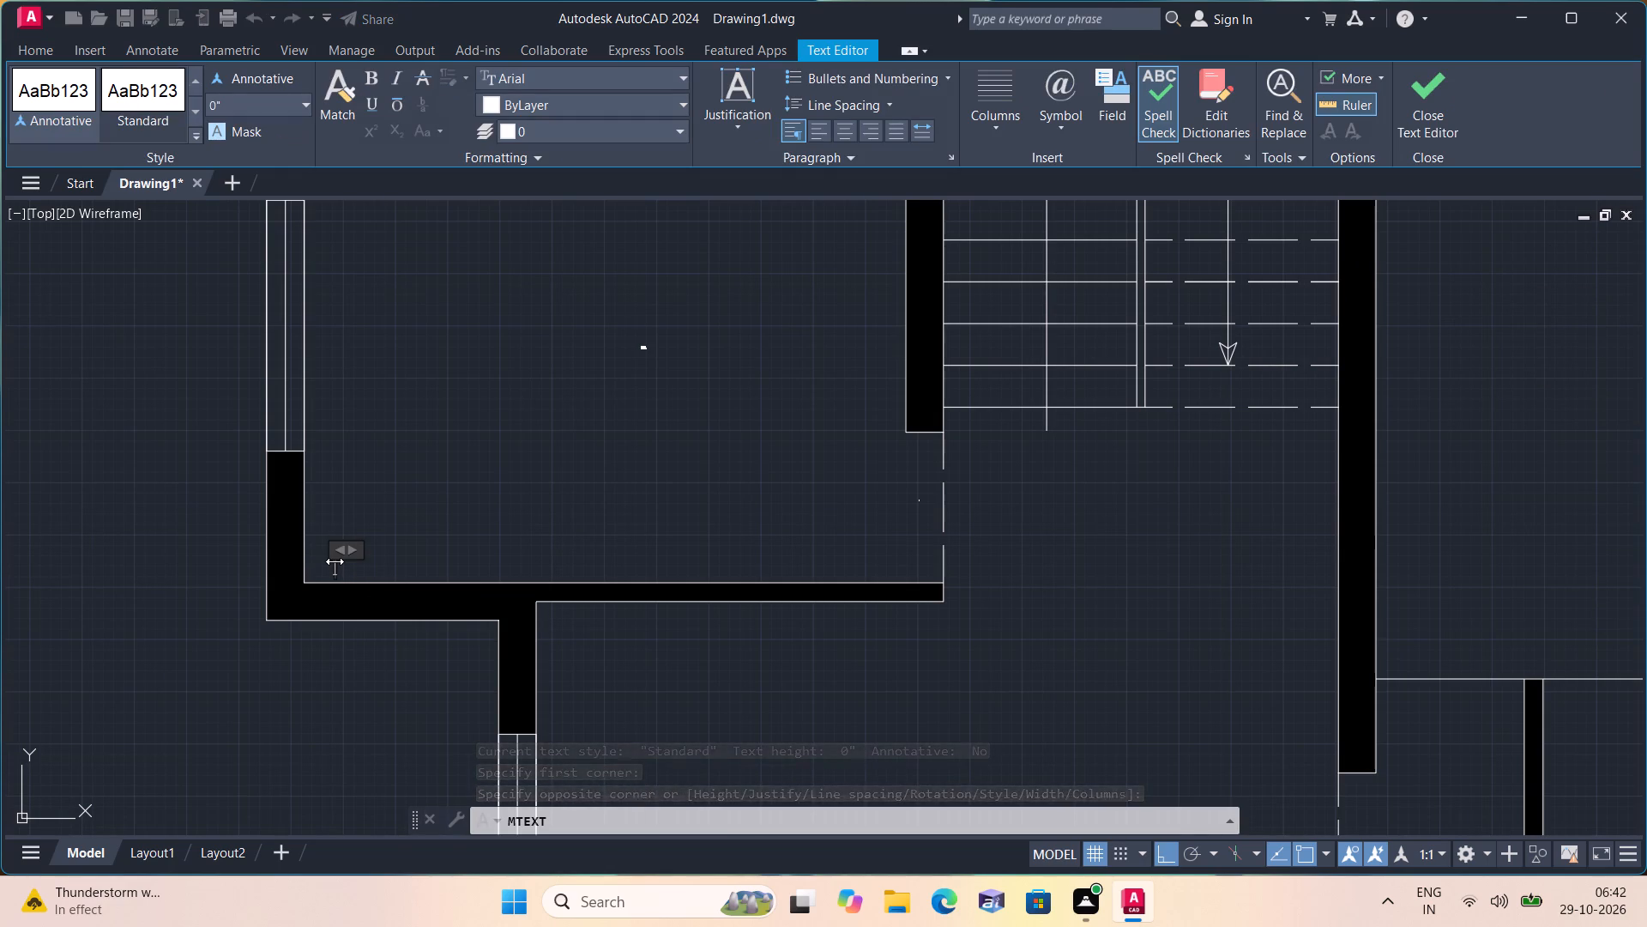
{"action": "type", "text": "PUJA"}
{"action": "key", "text": "space"}
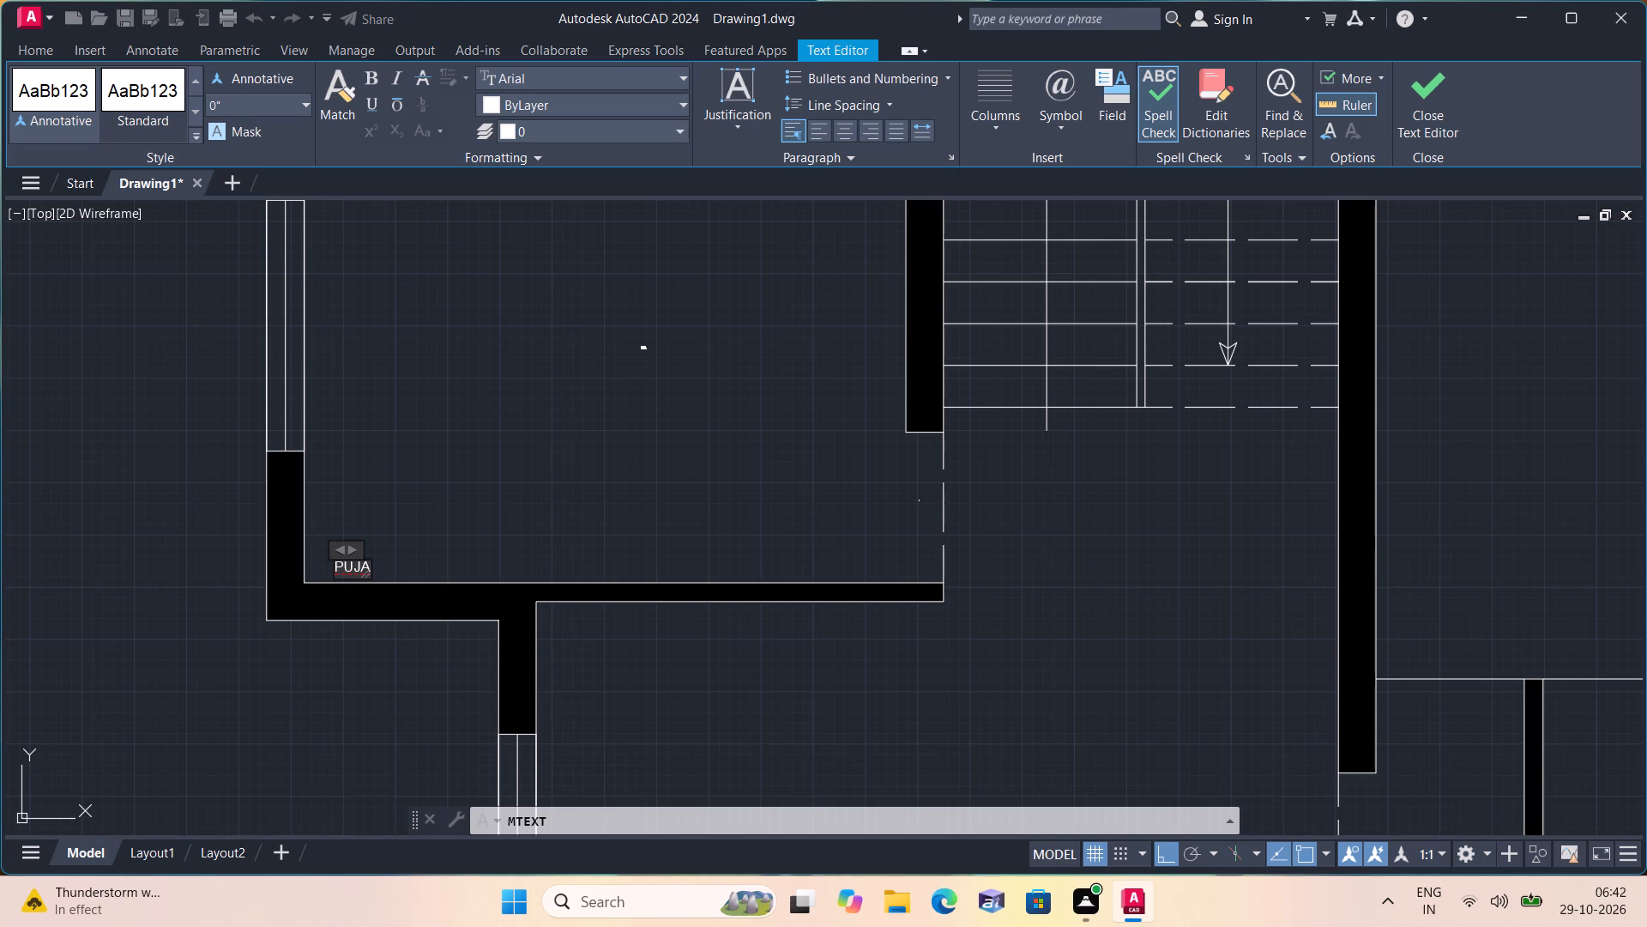
{"action": "type", "text": "ROOM"}
{"action": "left_click", "coordinate": [411, 482]}
Add the multiline text label "W2" outside the window in the kitchen's left wall.
{"action": "scroll", "coordinate": [418, 495], "scroll_direction": "down", "scroll_amount": 2}
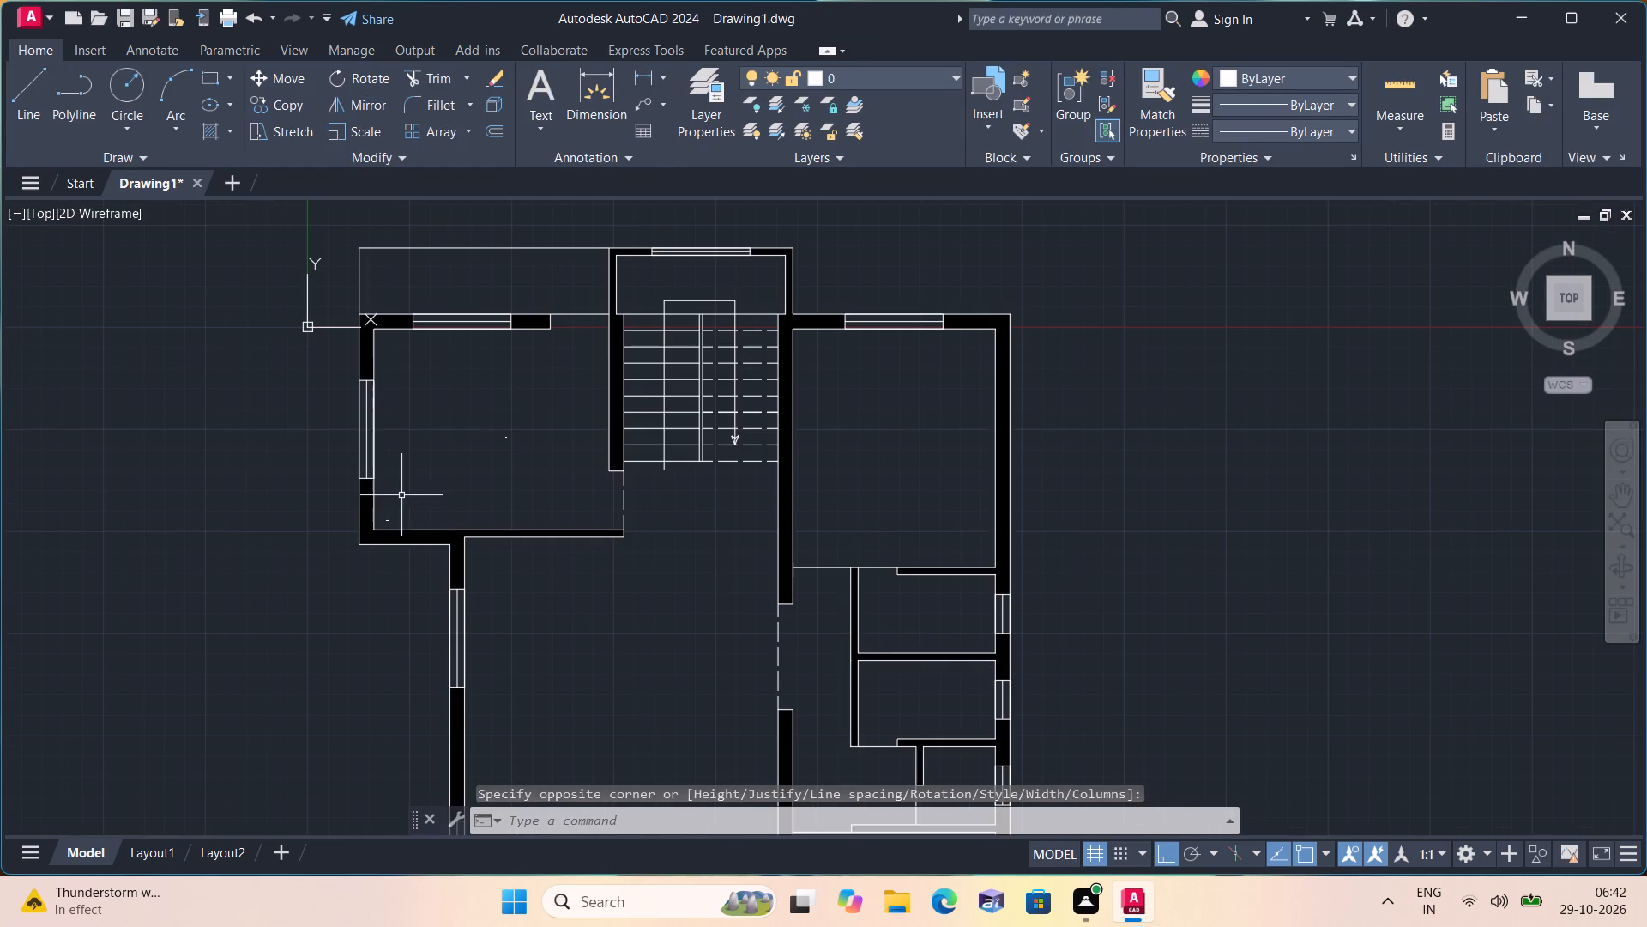
{"action": "middle_click_drag", "start_coordinate": [389, 489], "coordinate": [510, 627]}
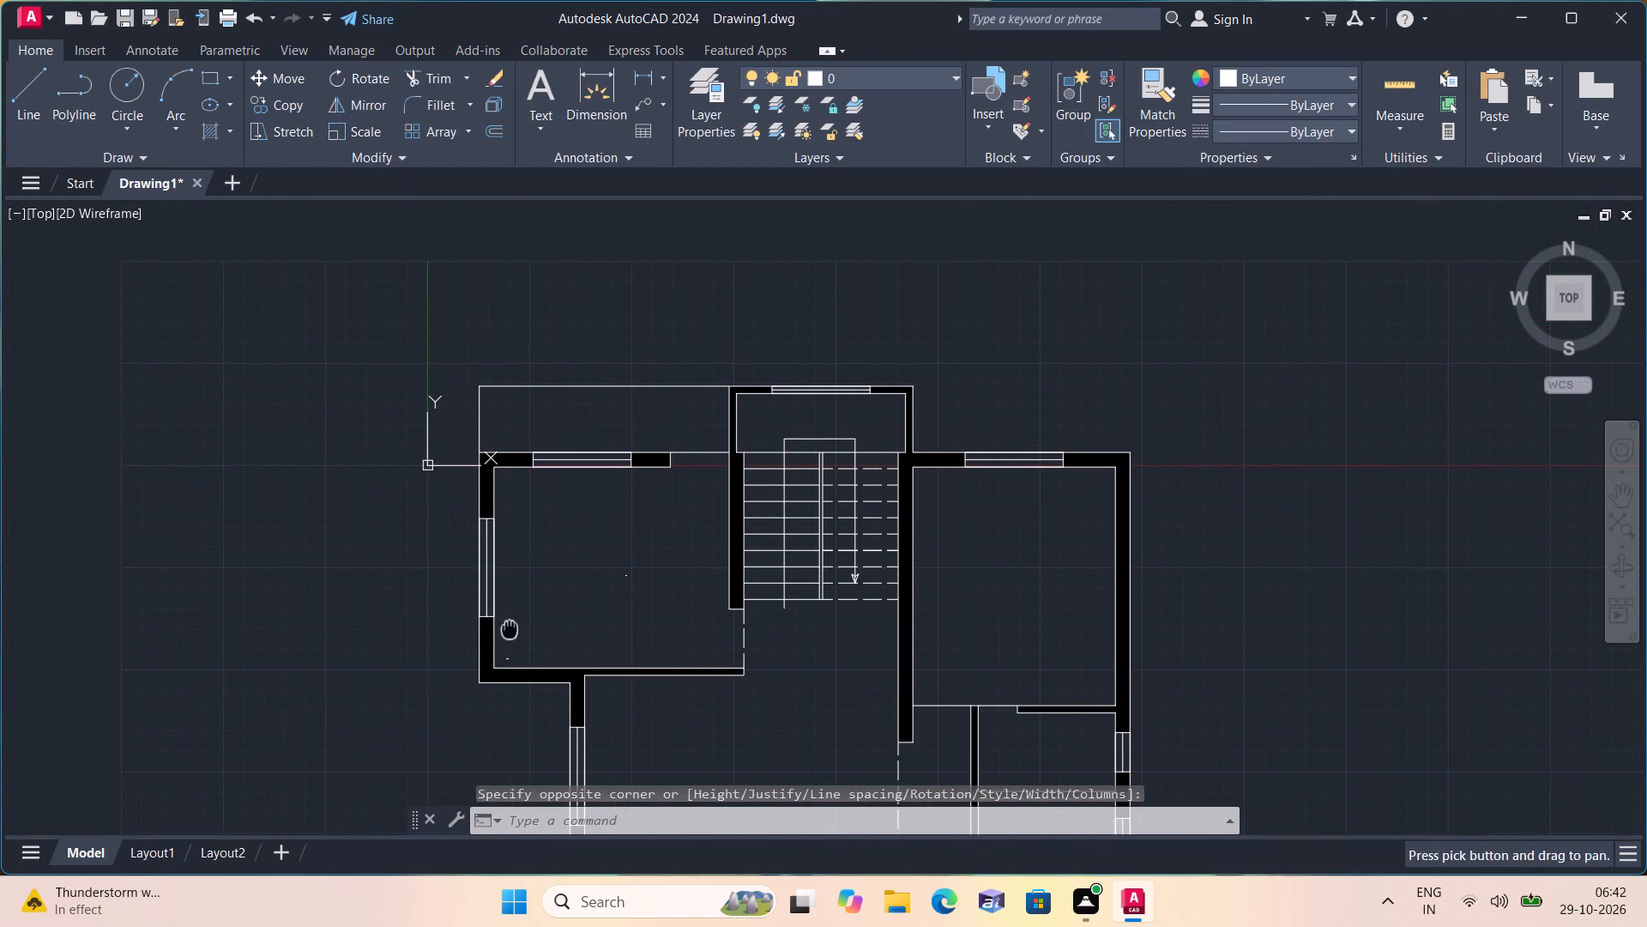
{"action": "key", "text": "space"}
{"action": "triple_click", "coordinate": [457, 575]}
{"action": "type", "text": "W2"}
{"action": "left_click", "coordinate": [413, 630]}
Add a multiline text label "W1" beside each of the two windows in the large central room's left wall.
{"action": "middle_click_drag", "start_coordinate": [430, 673], "coordinate": [358, 421]}
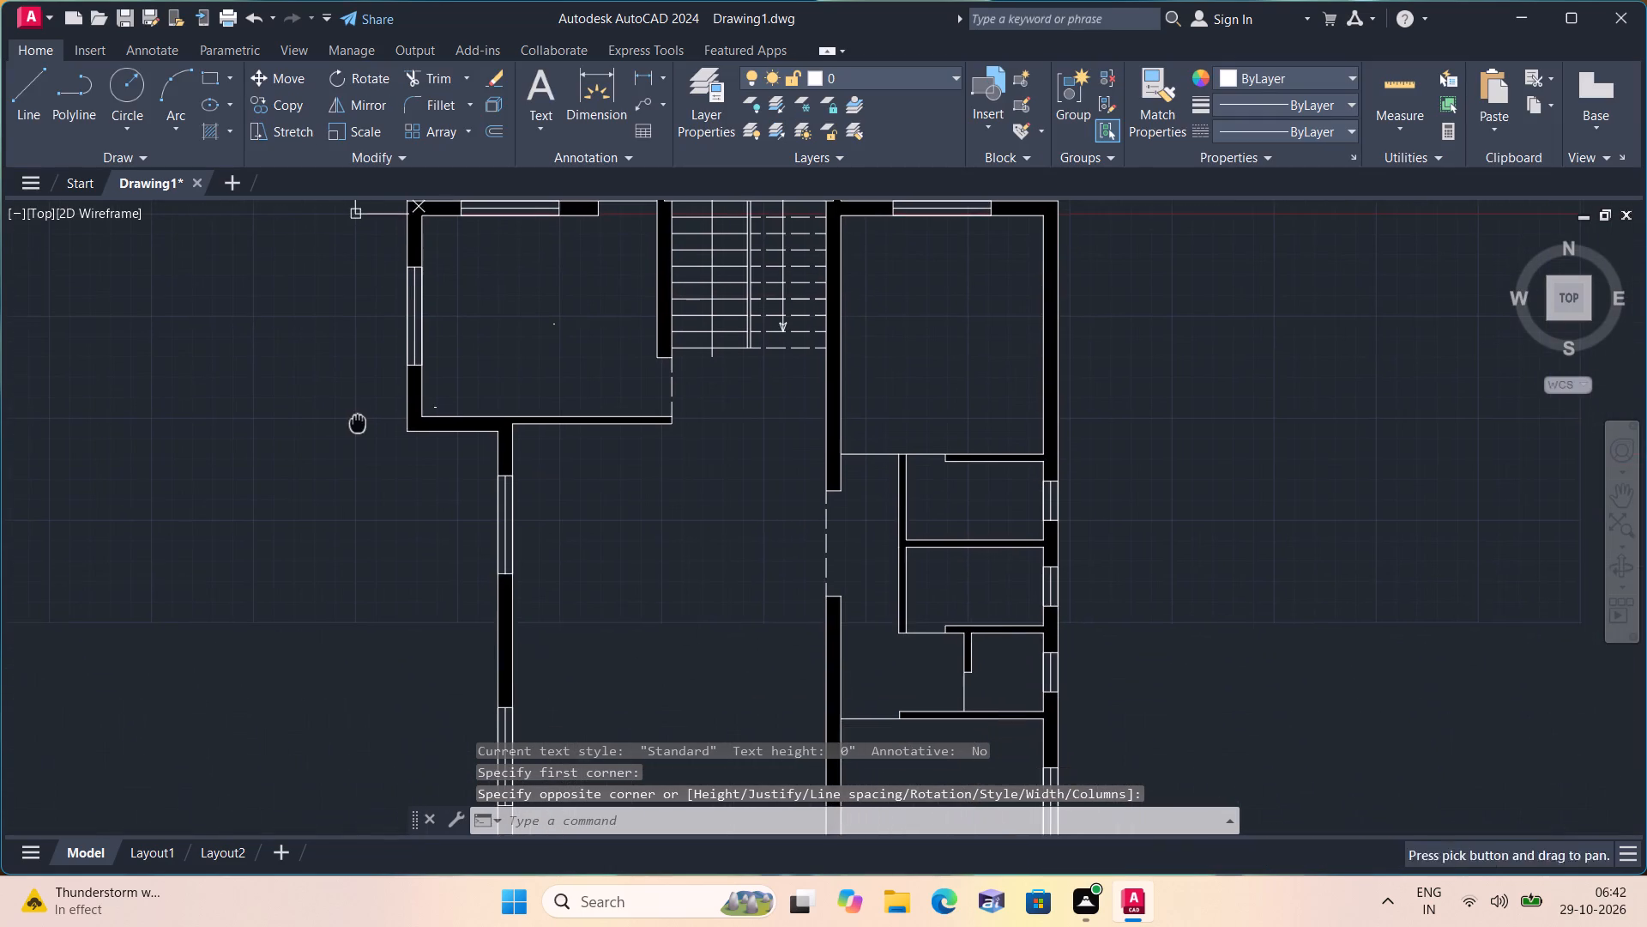
{"action": "key", "text": "space"}
{"action": "triple_click", "coordinate": [480, 530]}
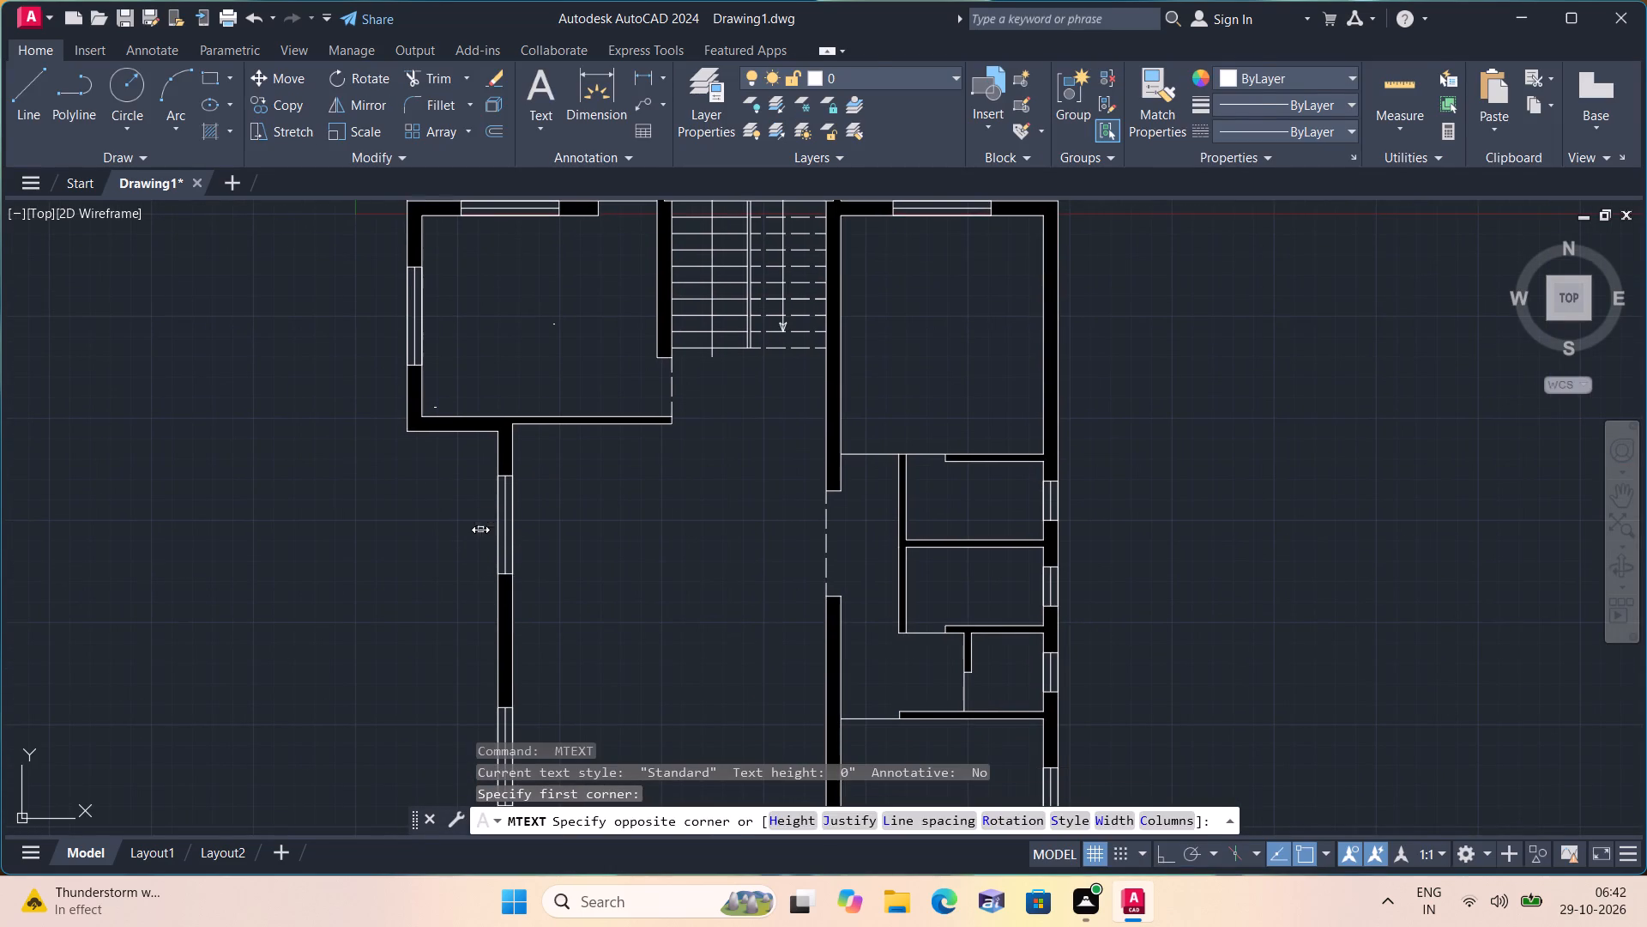
{"action": "type", "text": "W1"}
{"action": "left_click", "coordinate": [453, 574]}
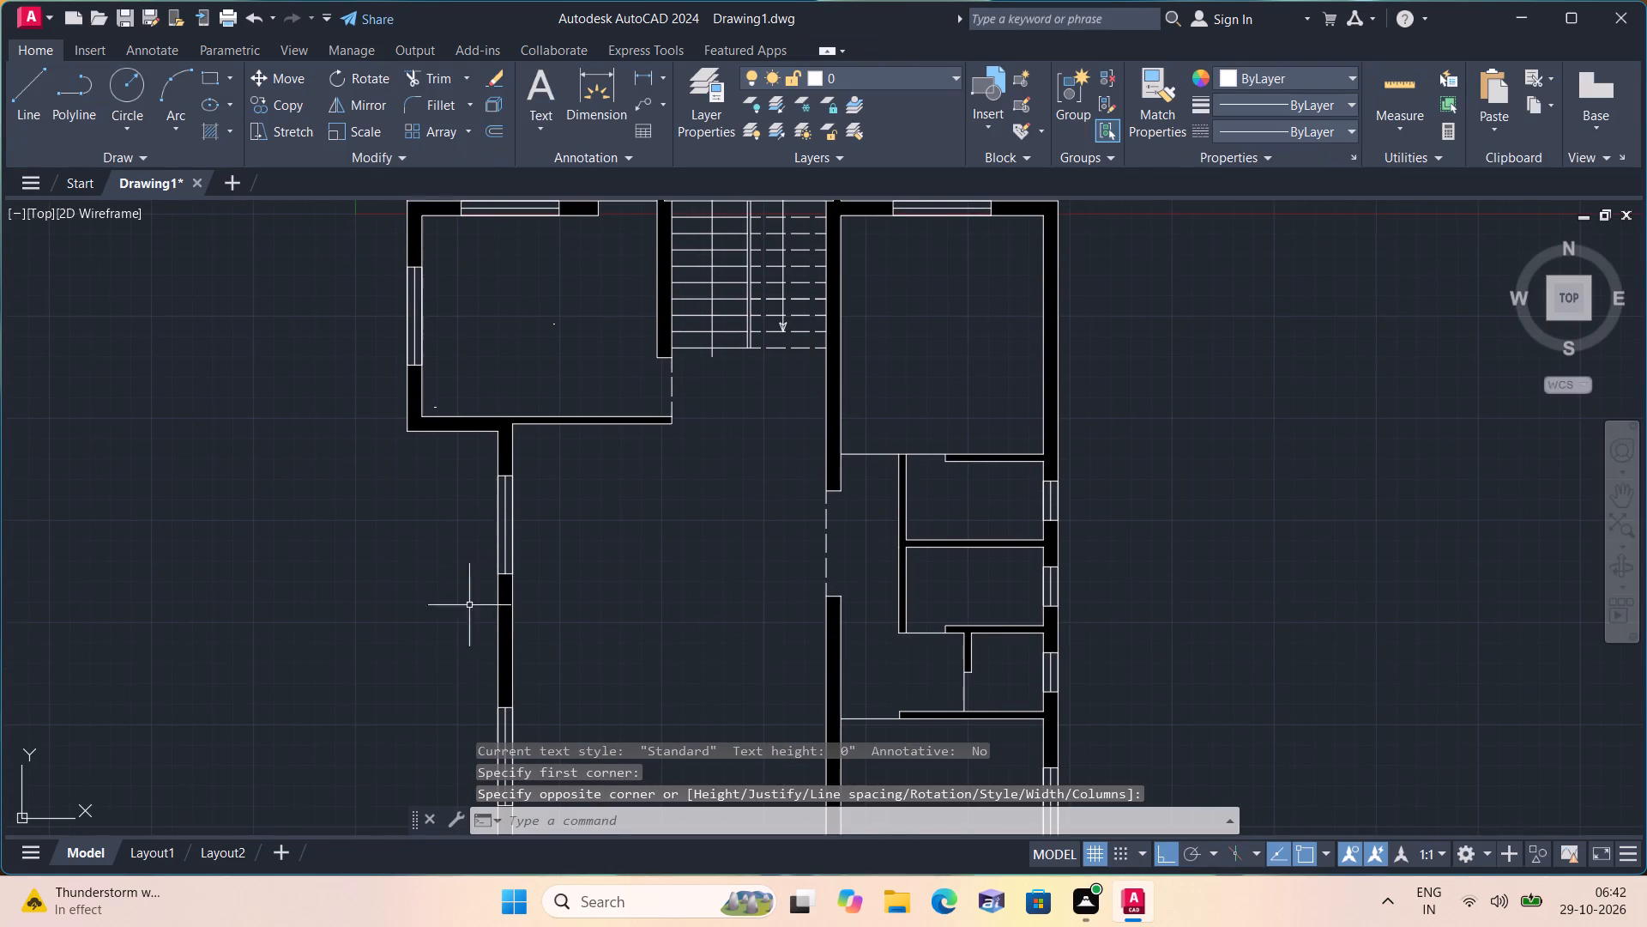
{"action": "middle_click_drag", "start_coordinate": [488, 651], "coordinate": [441, 476]}
{"action": "scroll", "coordinate": [485, 650], "scroll_direction": "down", "scroll_amount": 1}
{"action": "scroll", "coordinate": [425, 536], "scroll_direction": "up", "scroll_amount": 1}
{"action": "key", "text": "space"}
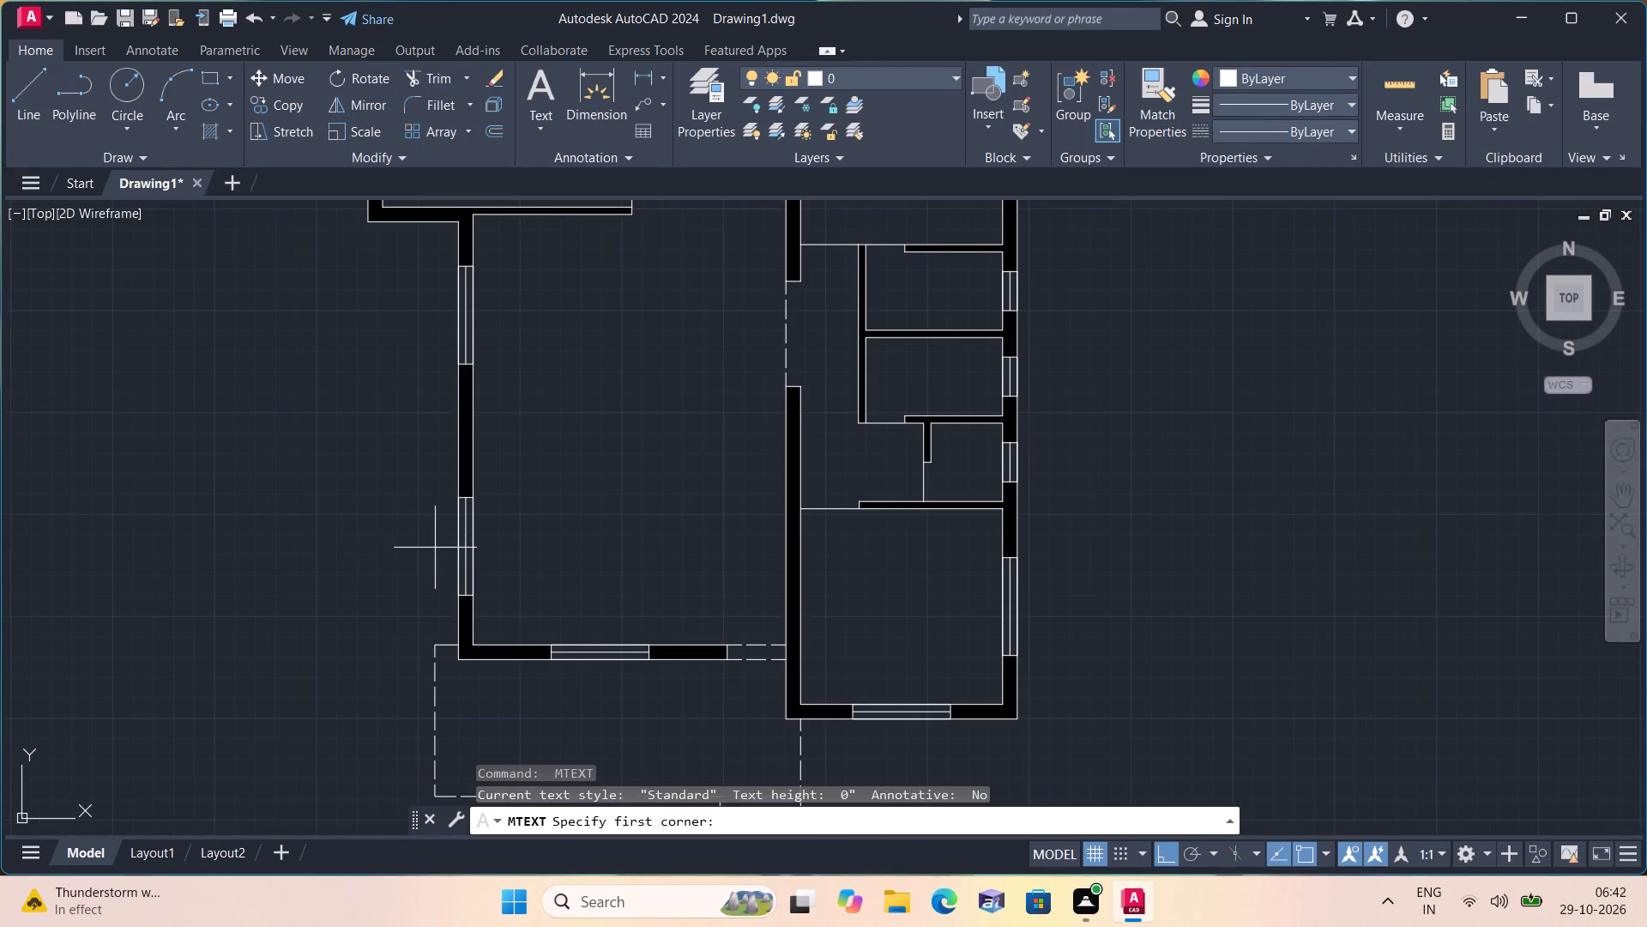
{"action": "triple_click", "coordinate": [444, 560]}
{"action": "key", "text": "w"}
{"action": "key", "text": "1"}
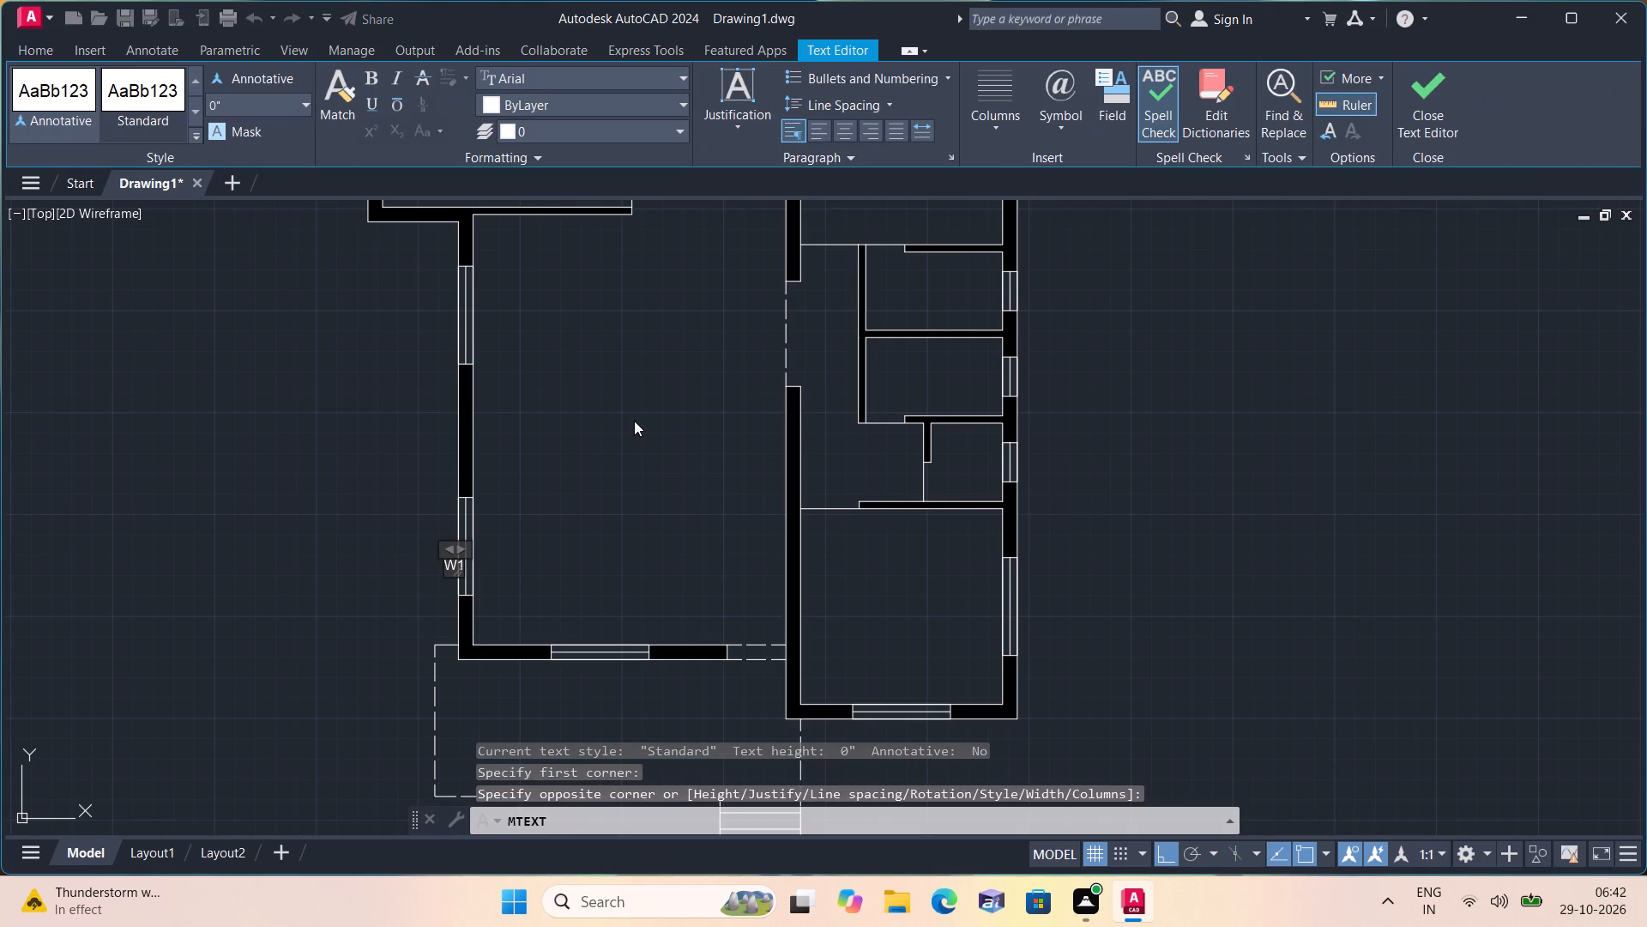
{"action": "left_click", "coordinate": [634, 421]}
Add the two-line multiline text label "LIVING ROOM" and "16'0"X22'0"" inside the large central room.
{"action": "middle_click_drag", "start_coordinate": [628, 433], "coordinate": [530, 538]}
{"action": "scroll", "coordinate": [623, 435], "scroll_direction": "down", "scroll_amount": 1}
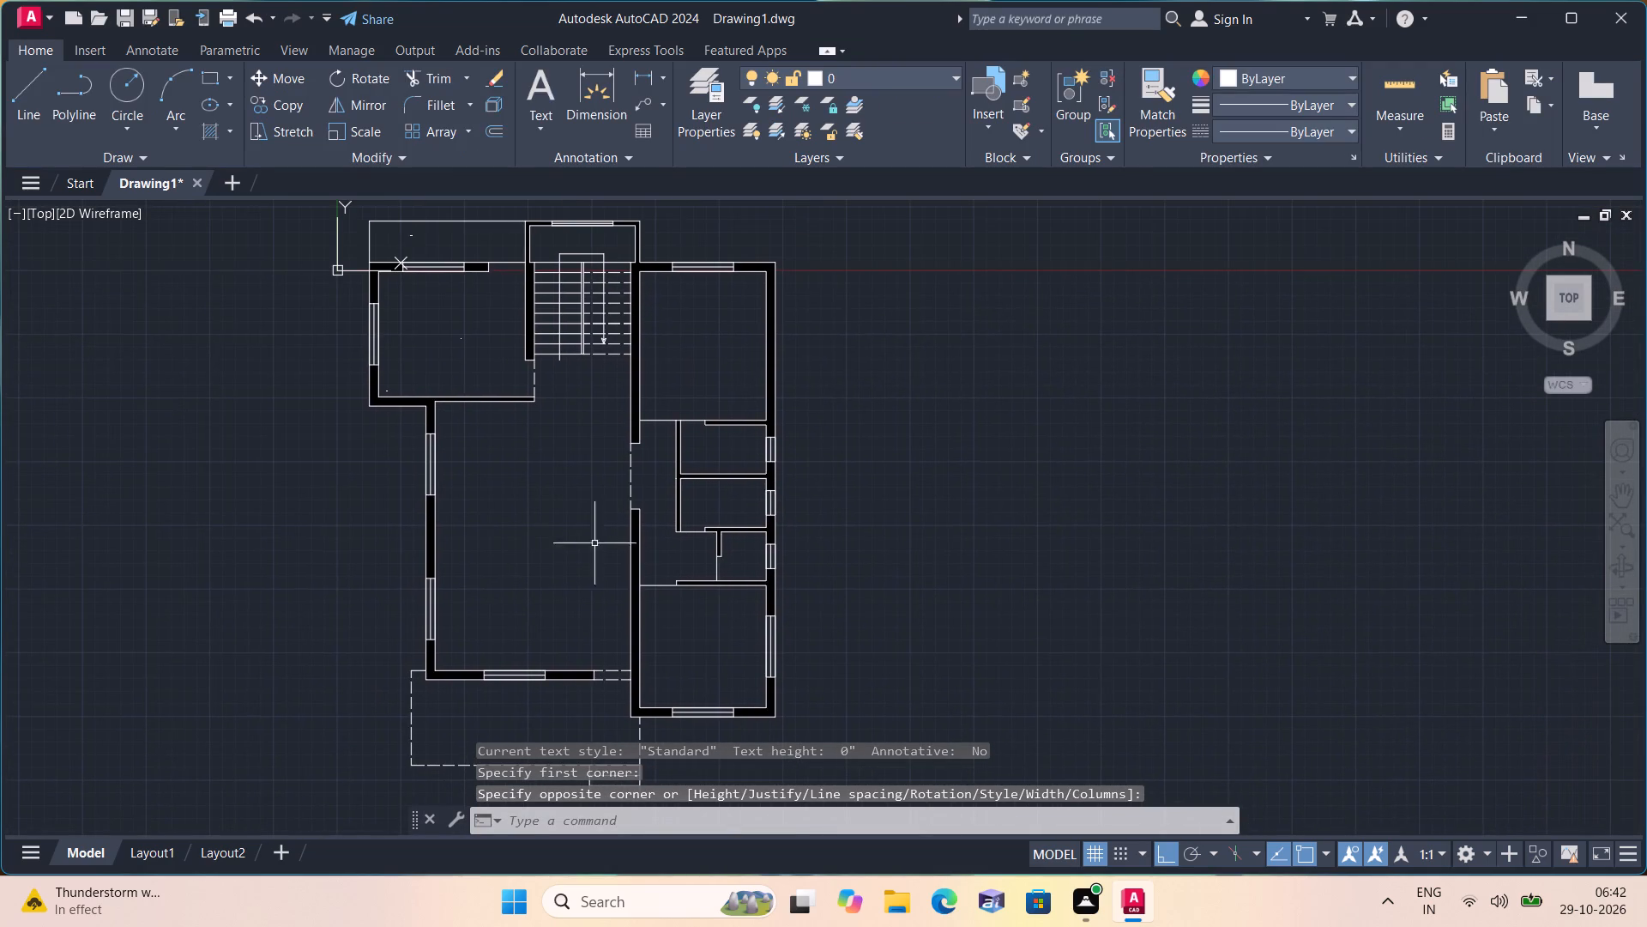
{"action": "key", "text": "space"}
{"action": "triple_click", "coordinate": [569, 548]}
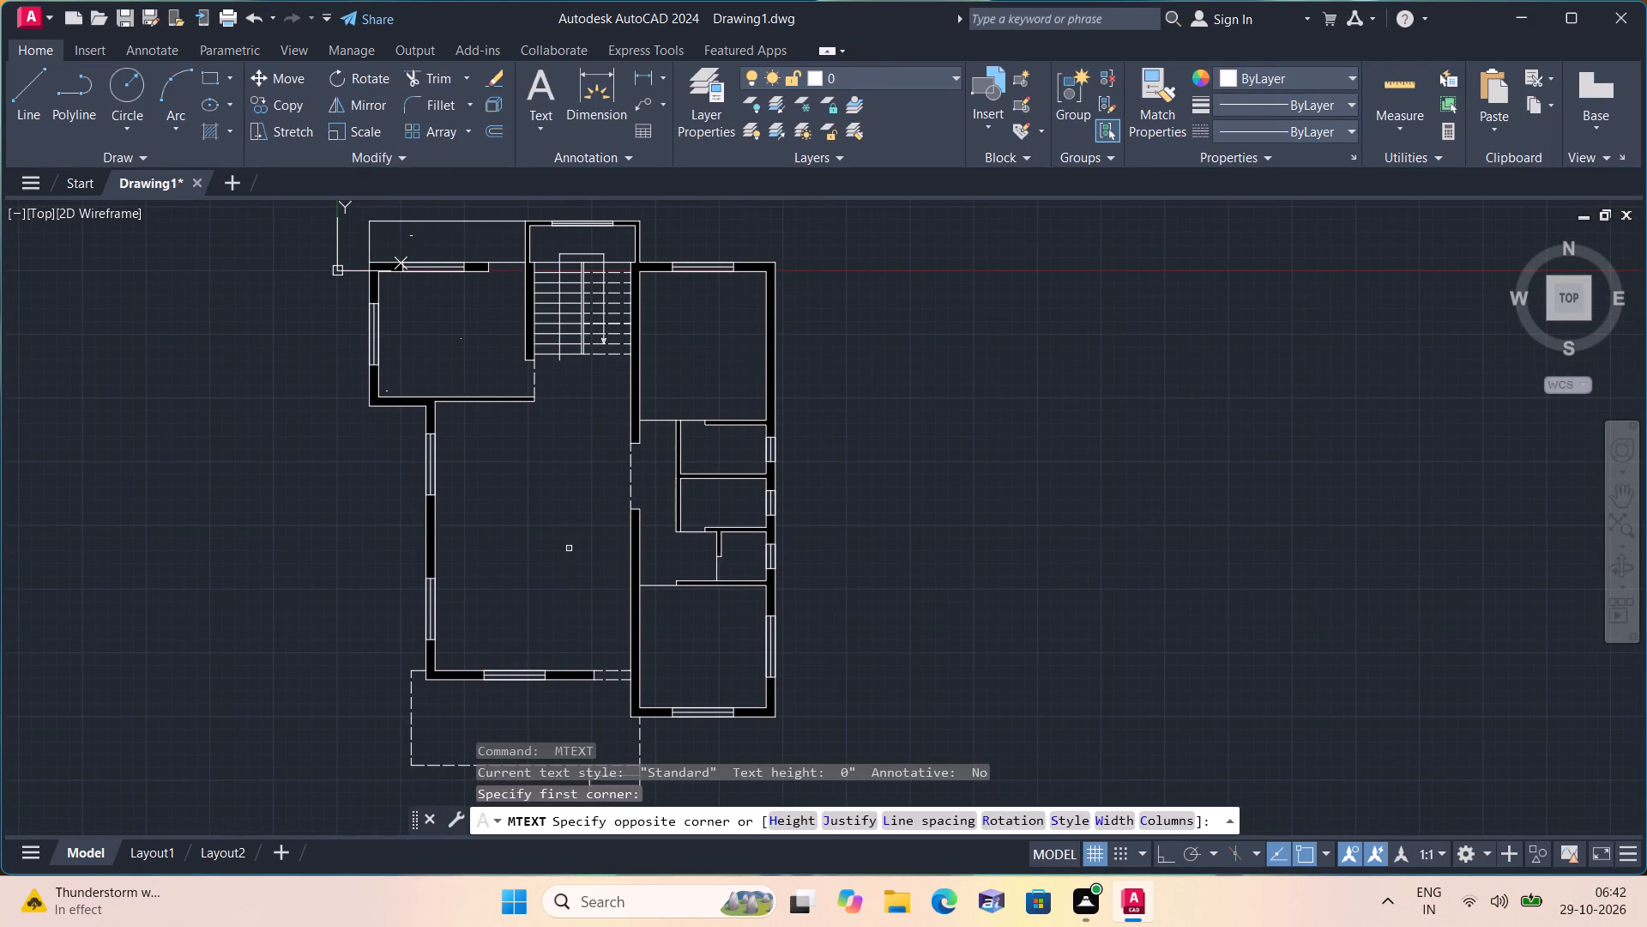
{"action": "type", "text": "LIVING ROOM"}
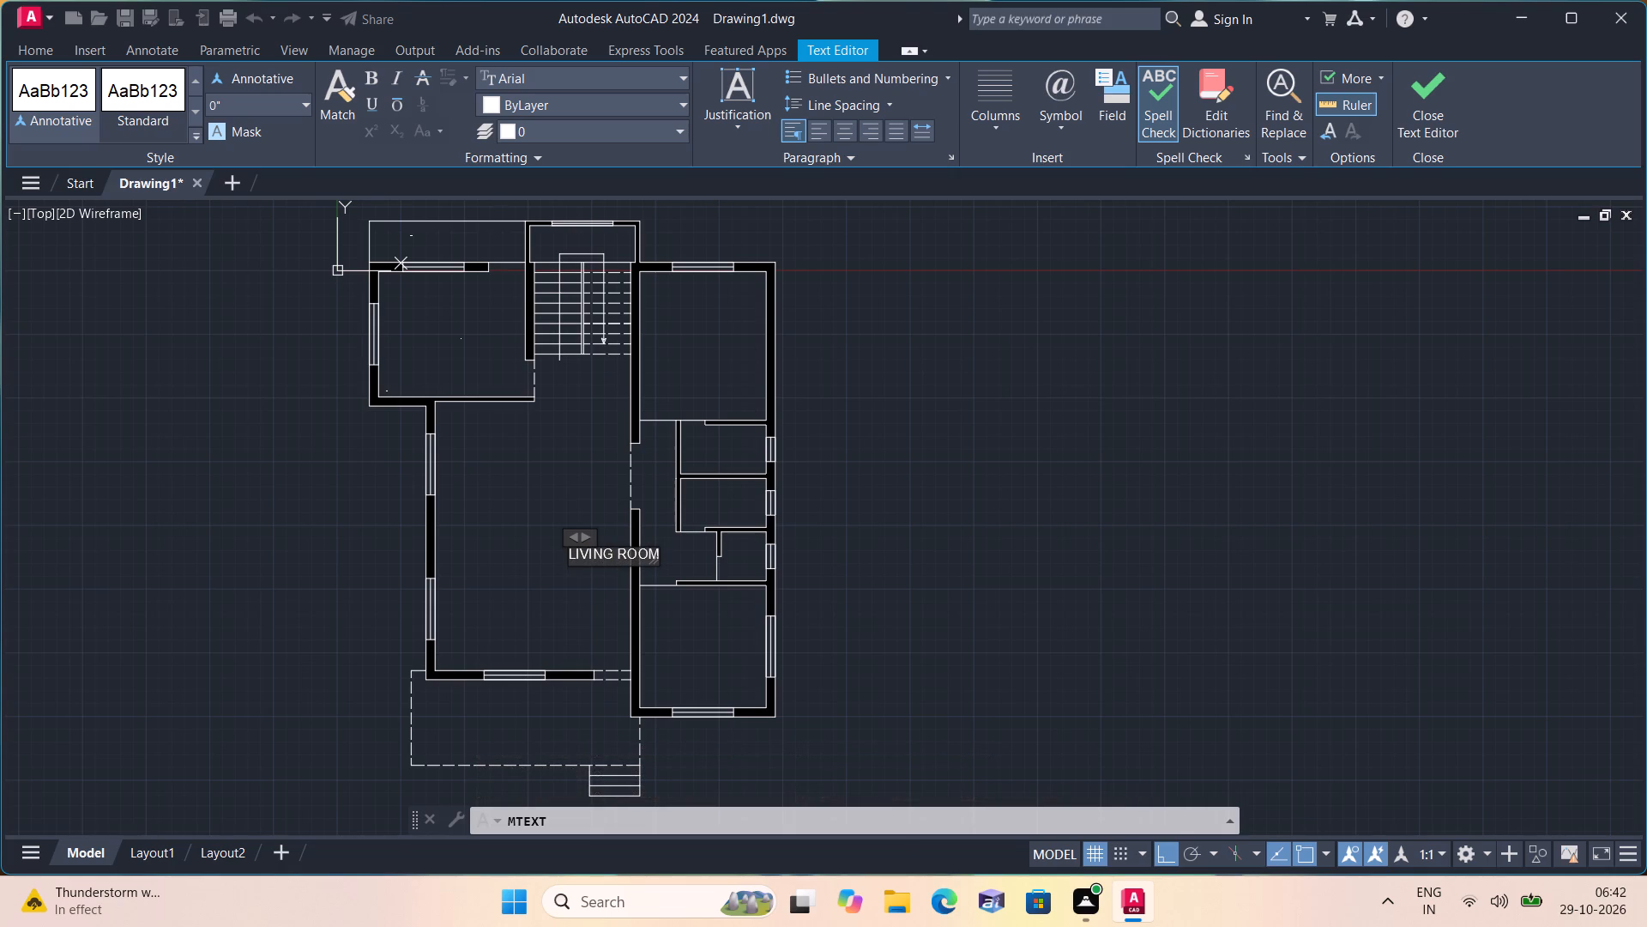
{"action": "key", "text": "Return"}
{"action": "type", "text": "166'0\""}
{"action": "key", "text": "BackSpace"}
{"action": "key", "text": "BackSpace"}
{"action": "key", "text": "BackSpace"}
{"action": "key", "text": "BackSpace"}
{"action": "key", "text": "apostrophe"}
{"action": "type", "text": "0\""}
{"action": "key", "text": "x"}
{"action": "type", "text": "22'0\""}
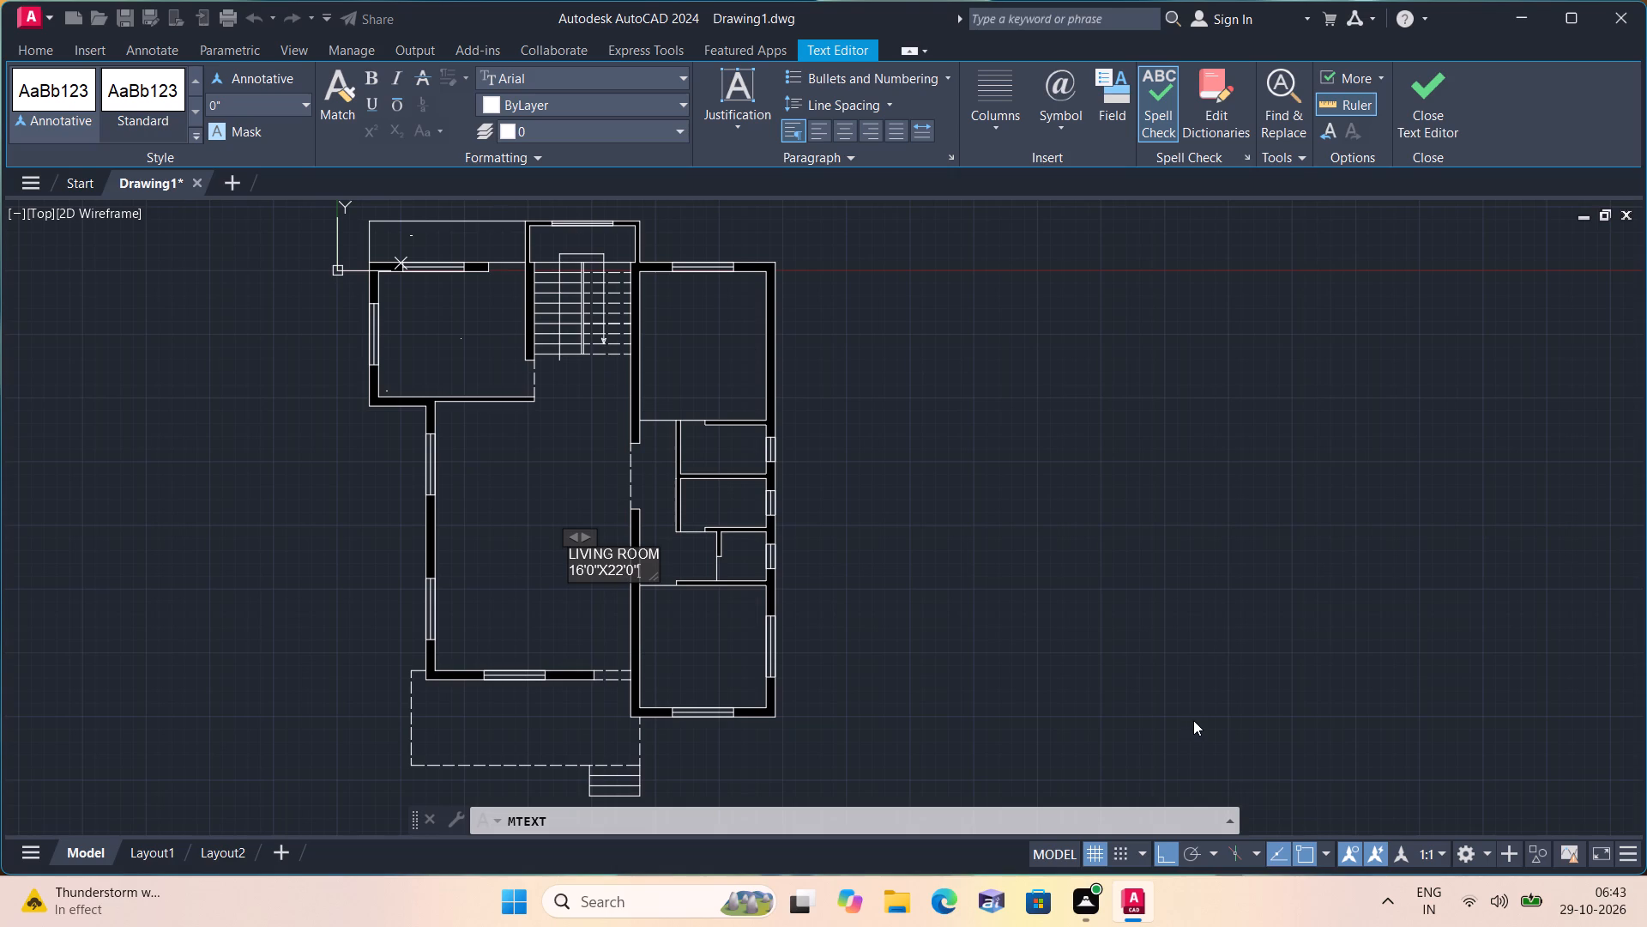
{"action": "left_click", "coordinate": [468, 603]}
Add the multiline text label "W1" just below the window in the living room's bottom wall.
{"action": "middle_click_drag", "start_coordinate": [486, 579], "coordinate": [440, 545]}
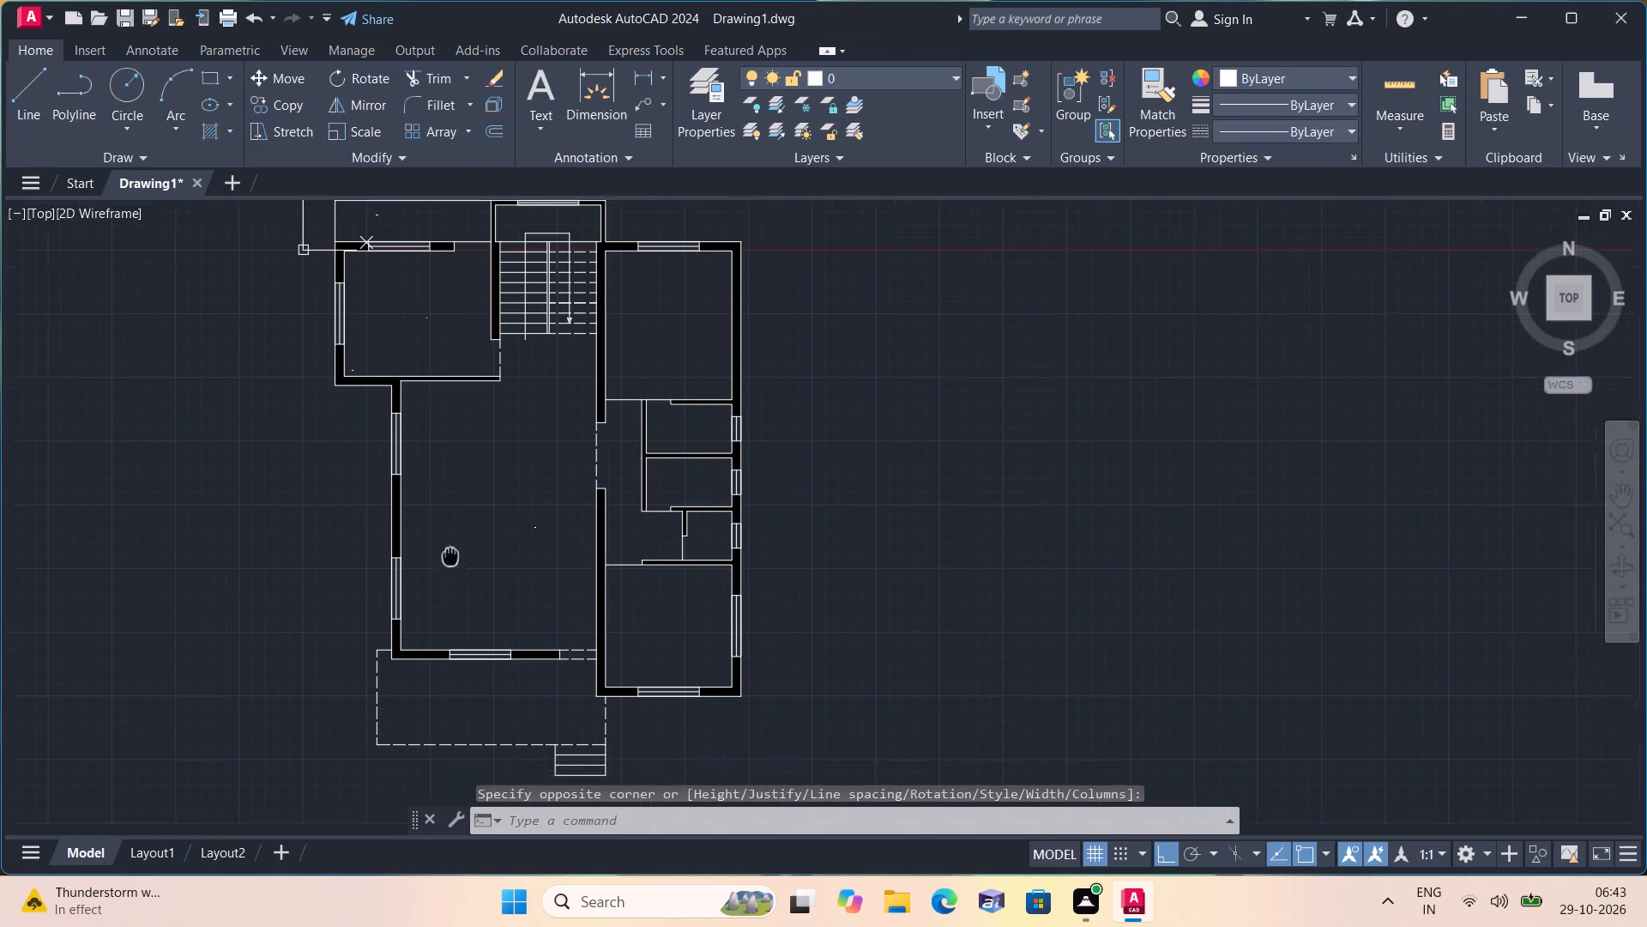
{"action": "middle_click_drag", "start_coordinate": [440, 545], "coordinate": [418, 427]}
{"action": "scroll", "coordinate": [441, 516], "scroll_direction": "up", "scroll_amount": 1}
{"action": "key", "text": "space"}
{"action": "scroll", "coordinate": [439, 569], "scroll_direction": "up", "scroll_amount": 1}
{"action": "triple_click", "coordinate": [436, 542]}
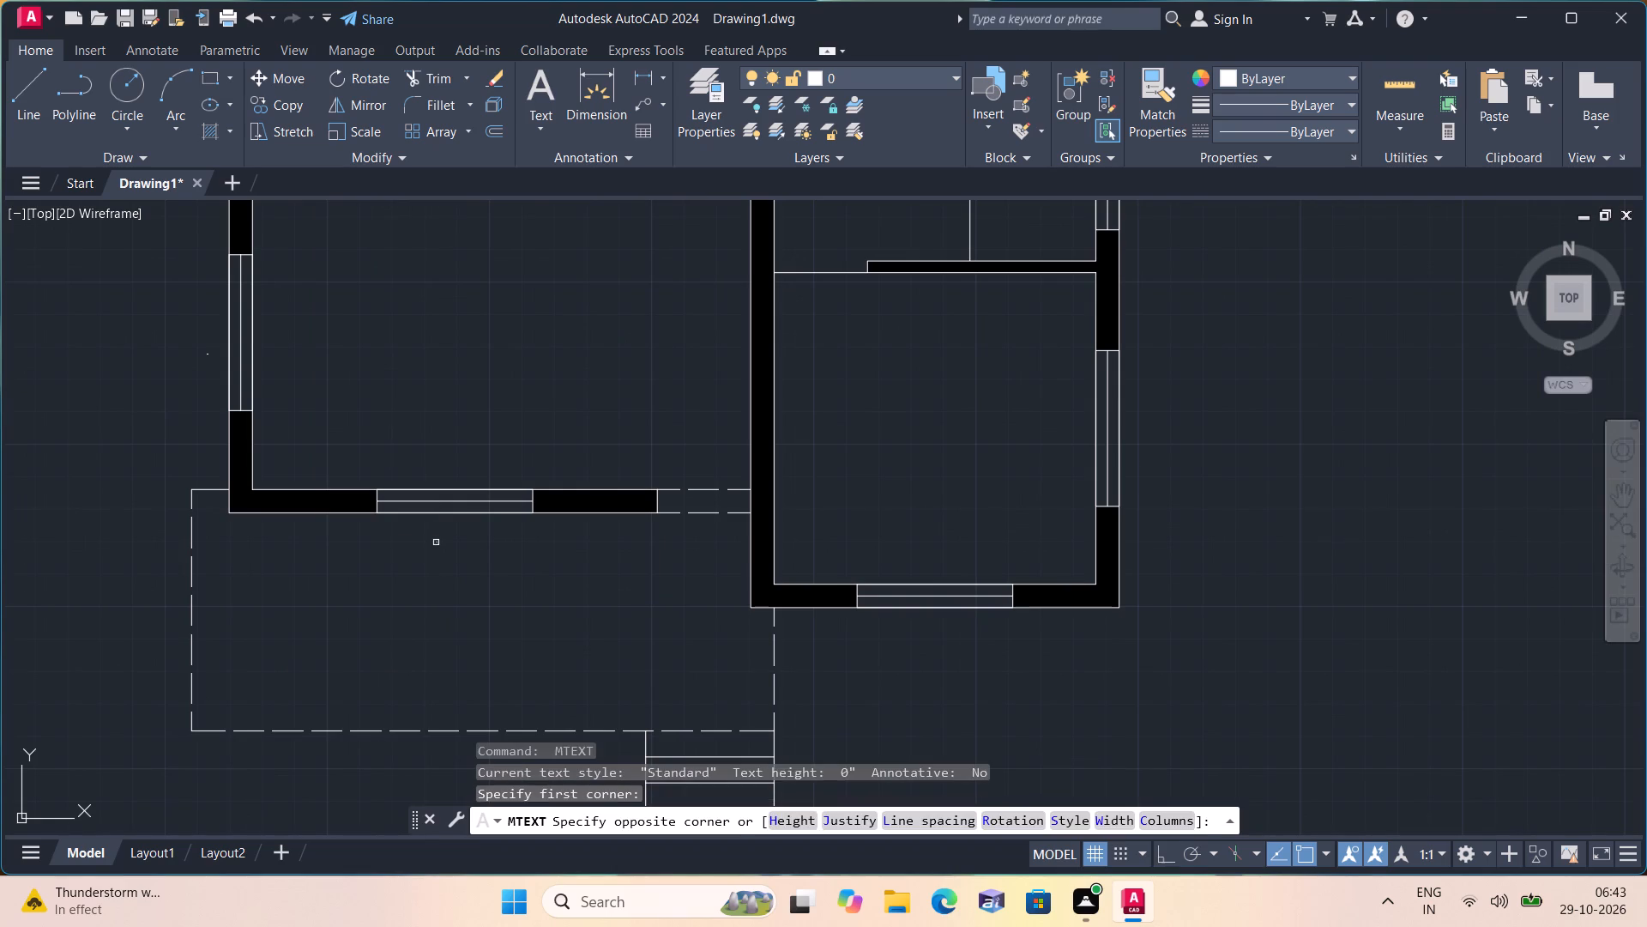
{"action": "key", "text": "w"}
{"action": "key", "text": "1"}
{"action": "left_click", "coordinate": [586, 581]}
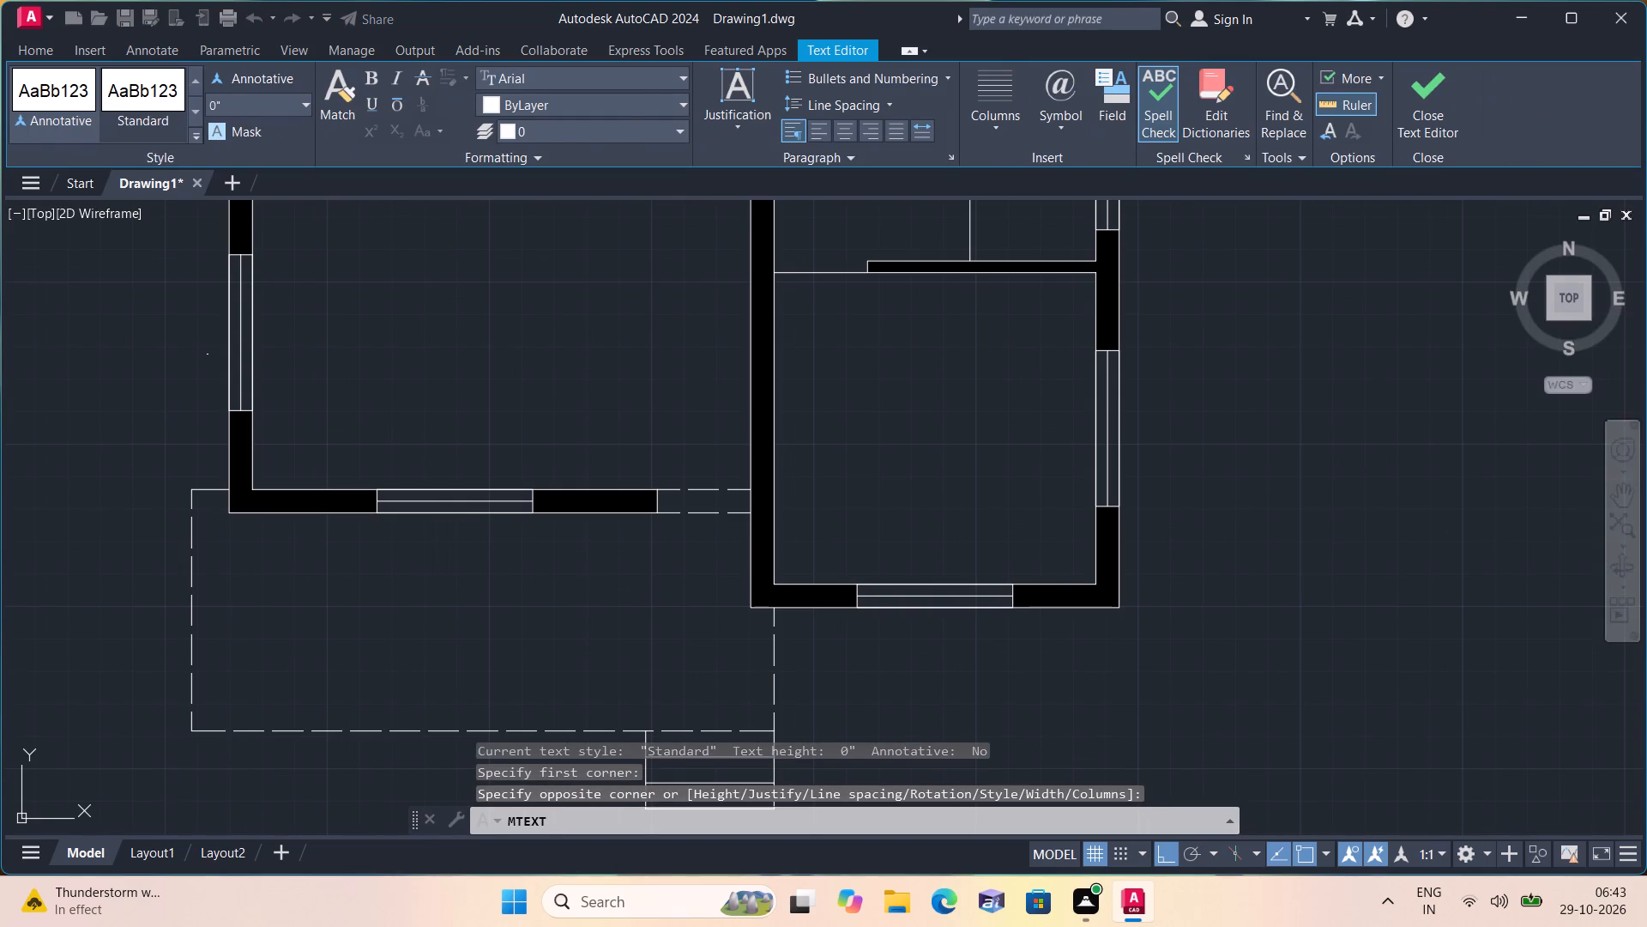
Add the multiline text label "MD" inside the dashed opening at the right end of the living room's bottom wall.
{"action": "scroll", "coordinate": [596, 591], "scroll_direction": "down", "scroll_amount": 1}
{"action": "middle_click_drag", "start_coordinate": [594, 591], "coordinate": [552, 527]}
{"action": "scroll", "coordinate": [623, 471], "scroll_direction": "up", "scroll_amount": 2}
{"action": "key", "text": "space"}
{"action": "triple_click", "coordinate": [625, 470]}
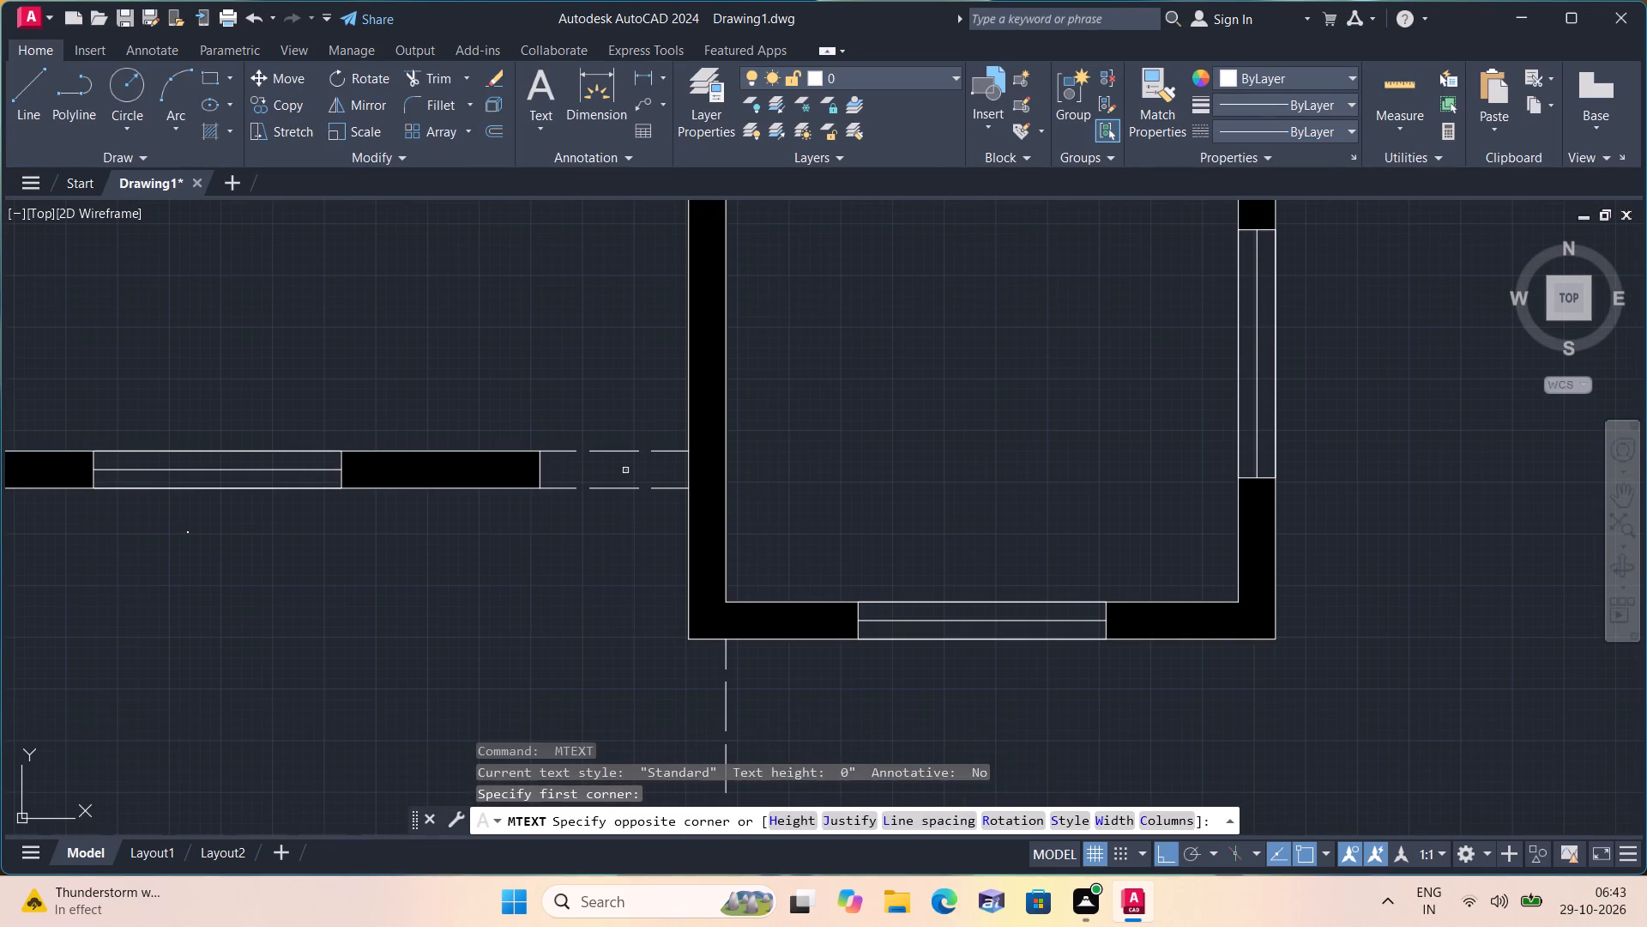
{"action": "type", "text": "MD"}
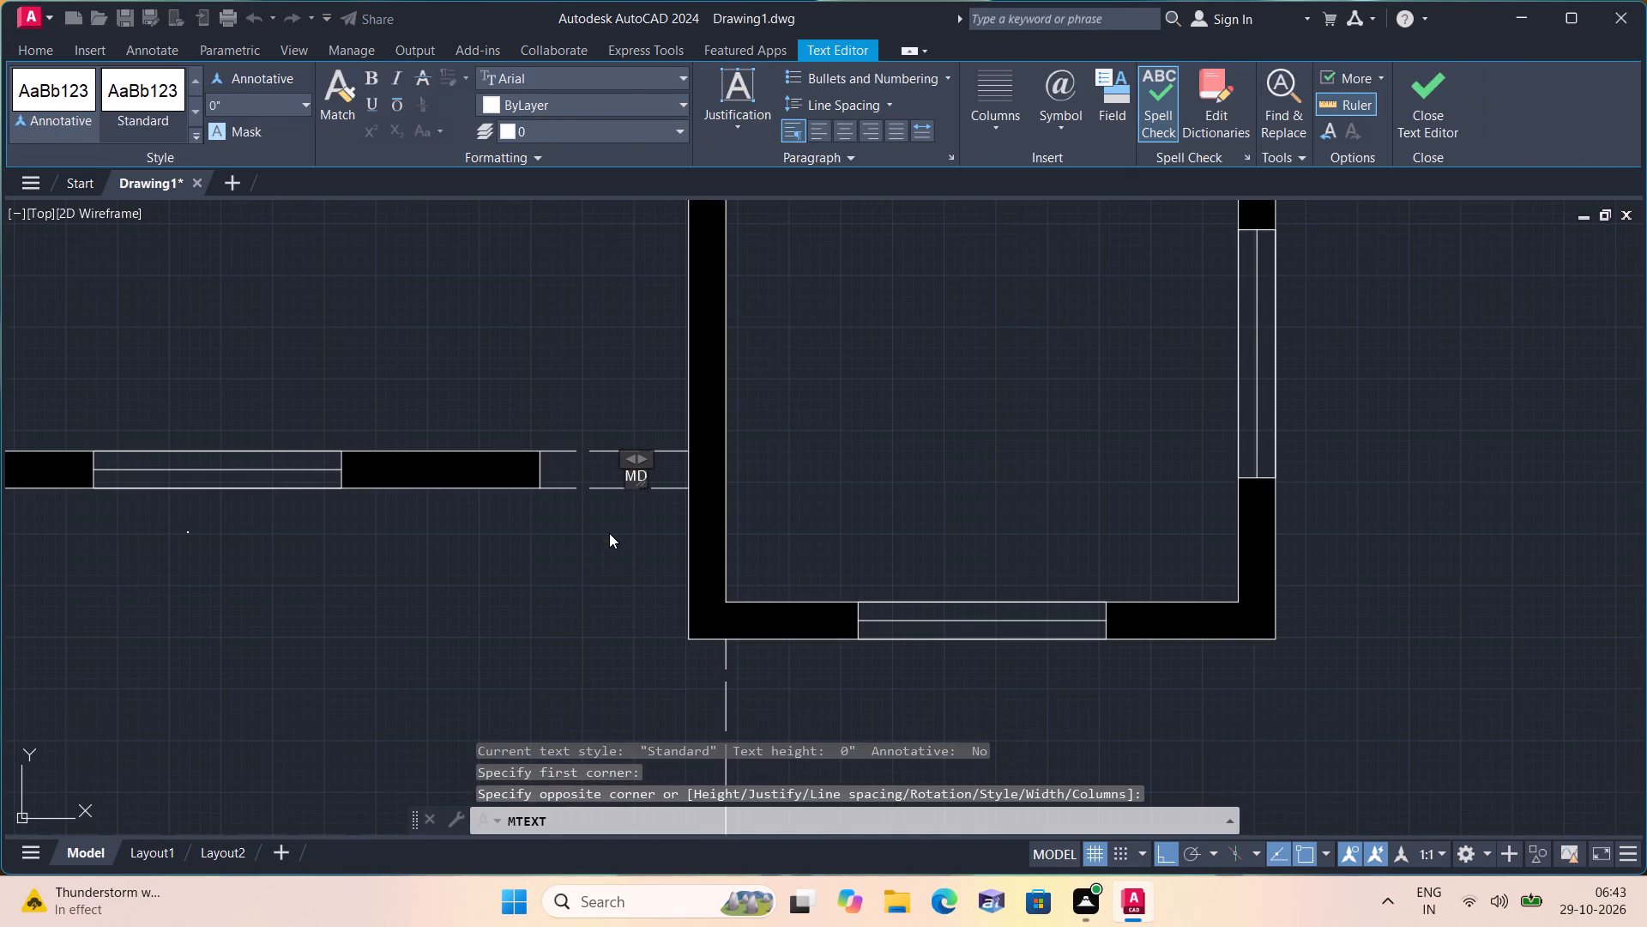
{"action": "left_click", "coordinate": [609, 533]}
Add the two-line multiline text label "PORCH" and "18'6"X7'0"" inside the dashed porch area.
{"action": "middle_click_drag", "start_coordinate": [593, 564], "coordinate": [601, 500]}
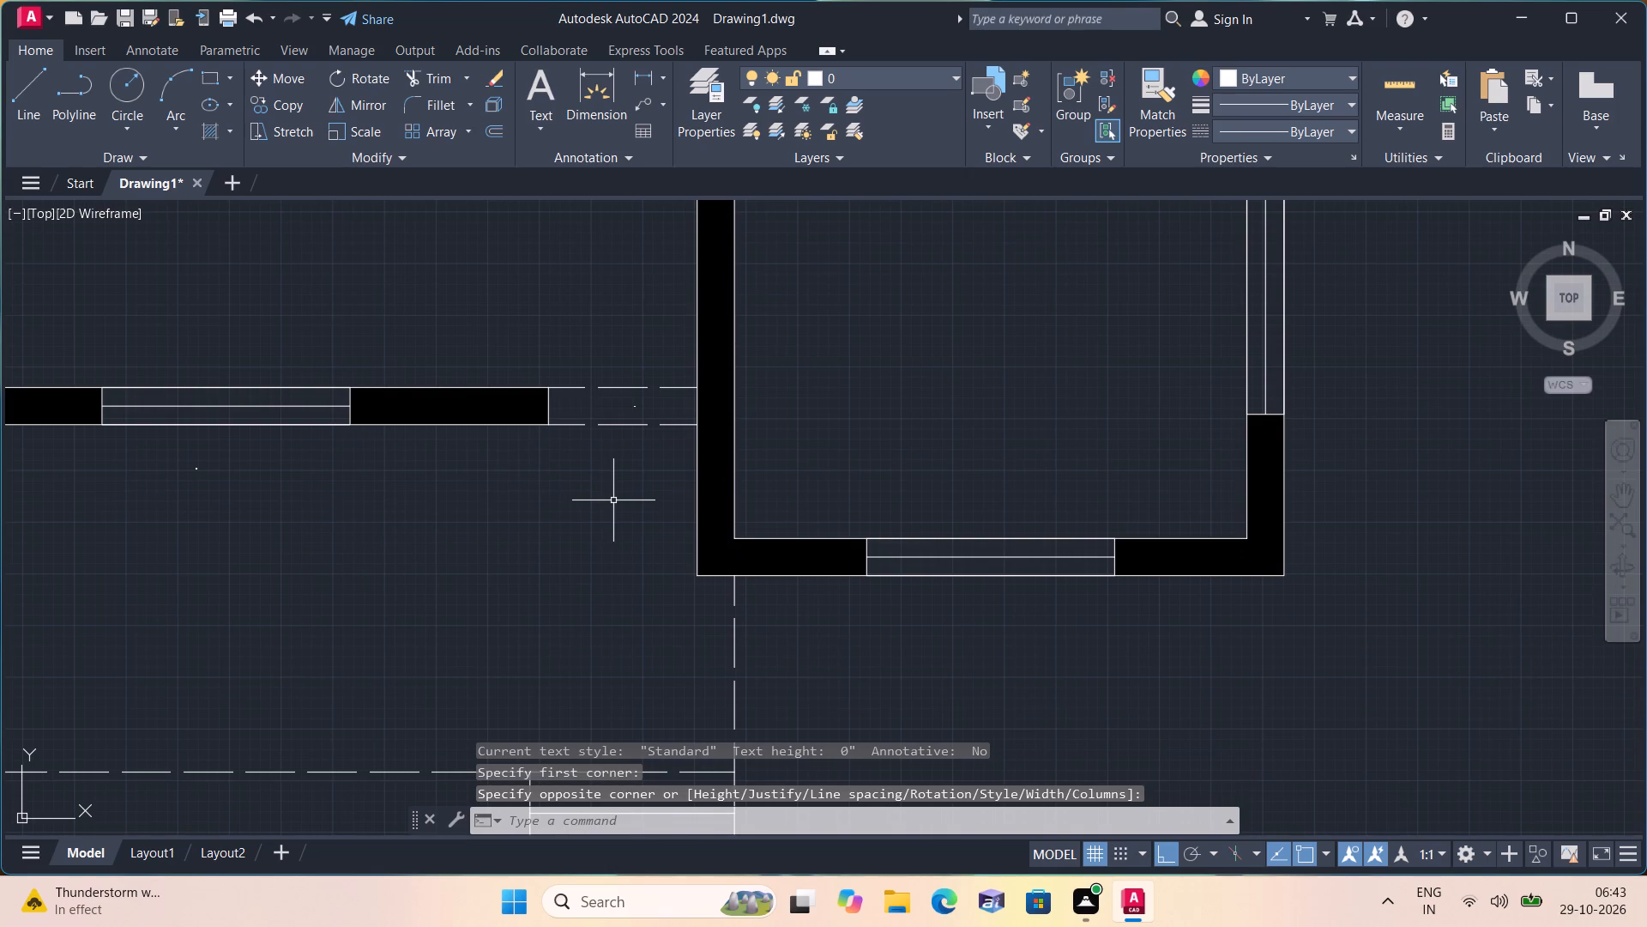
{"action": "scroll", "coordinate": [388, 583], "scroll_direction": "down", "scroll_amount": 1}
{"action": "middle_click_drag", "start_coordinate": [388, 583], "coordinate": [562, 497]}
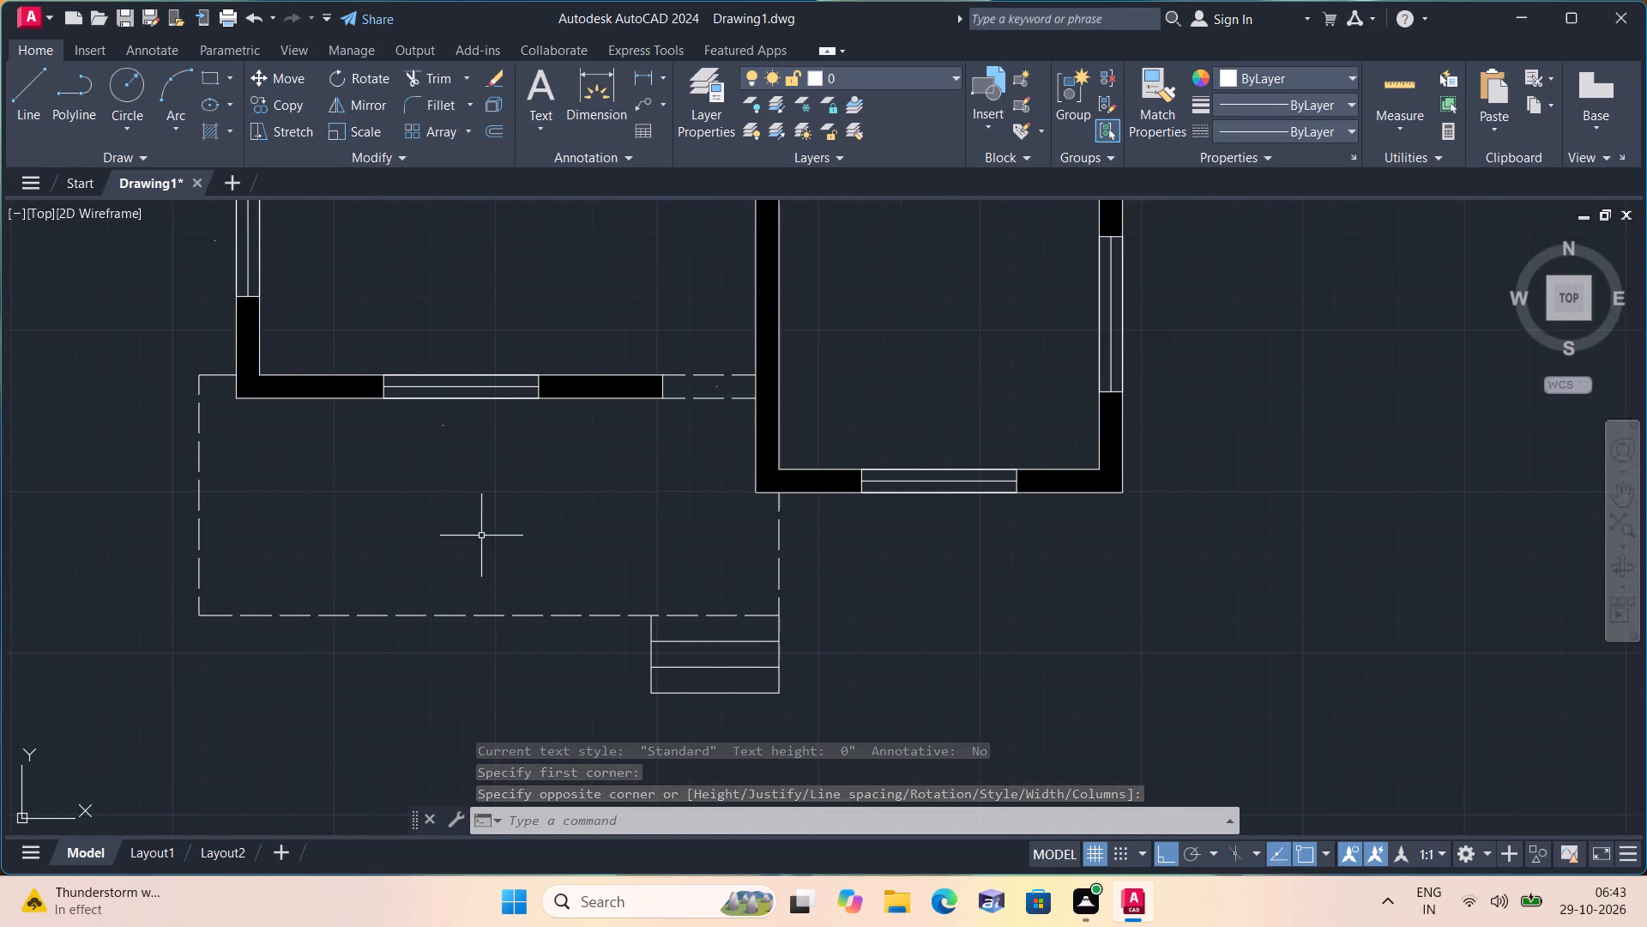
{"action": "key", "text": "space"}
{"action": "triple_click", "coordinate": [437, 503]}
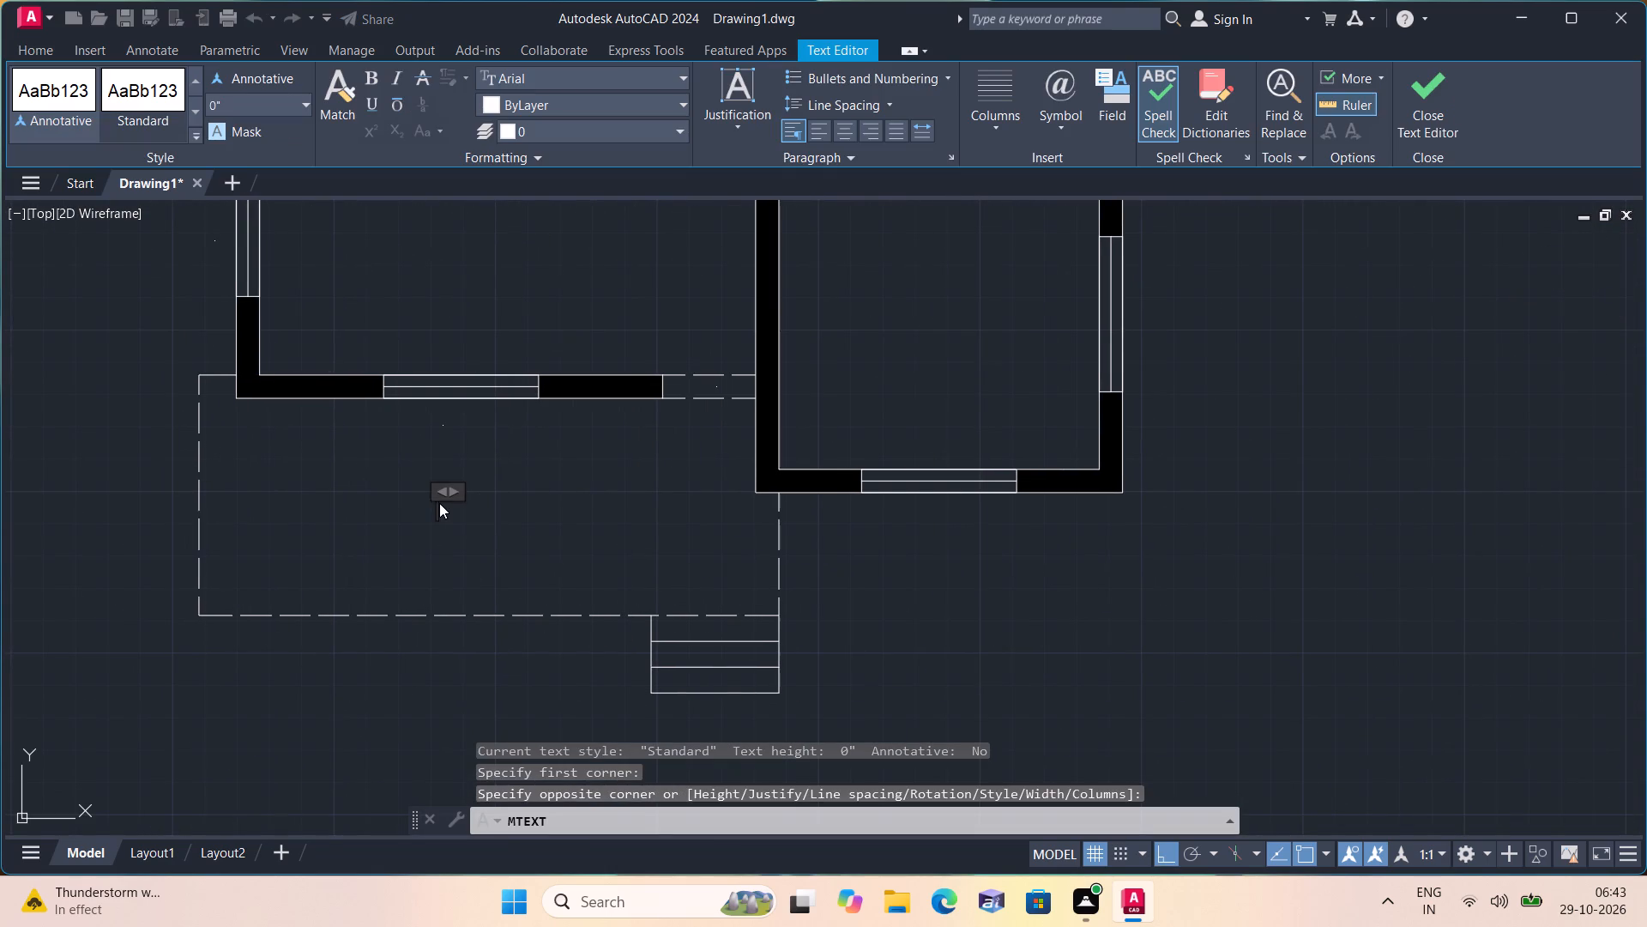
{"action": "type", "text": "PORCH"}
{"action": "key", "text": "Return"}
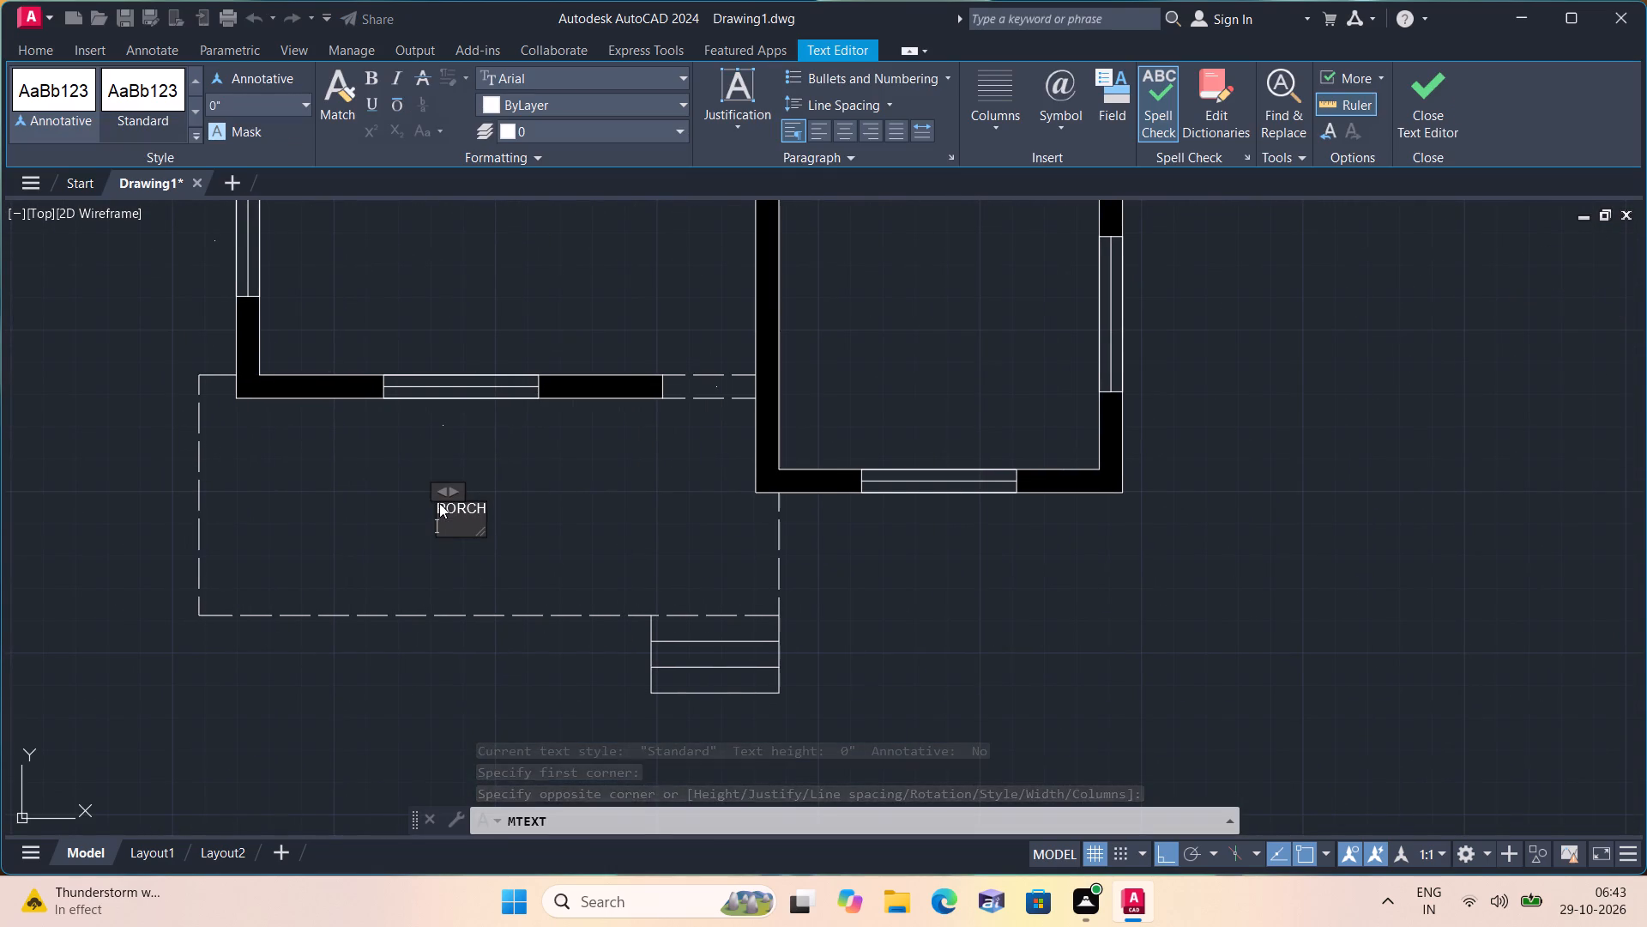
{"action": "type", "text": "18"}
{"action": "type", "text": "'6"}
{"action": "key", "text": "shift+quotedbl"}
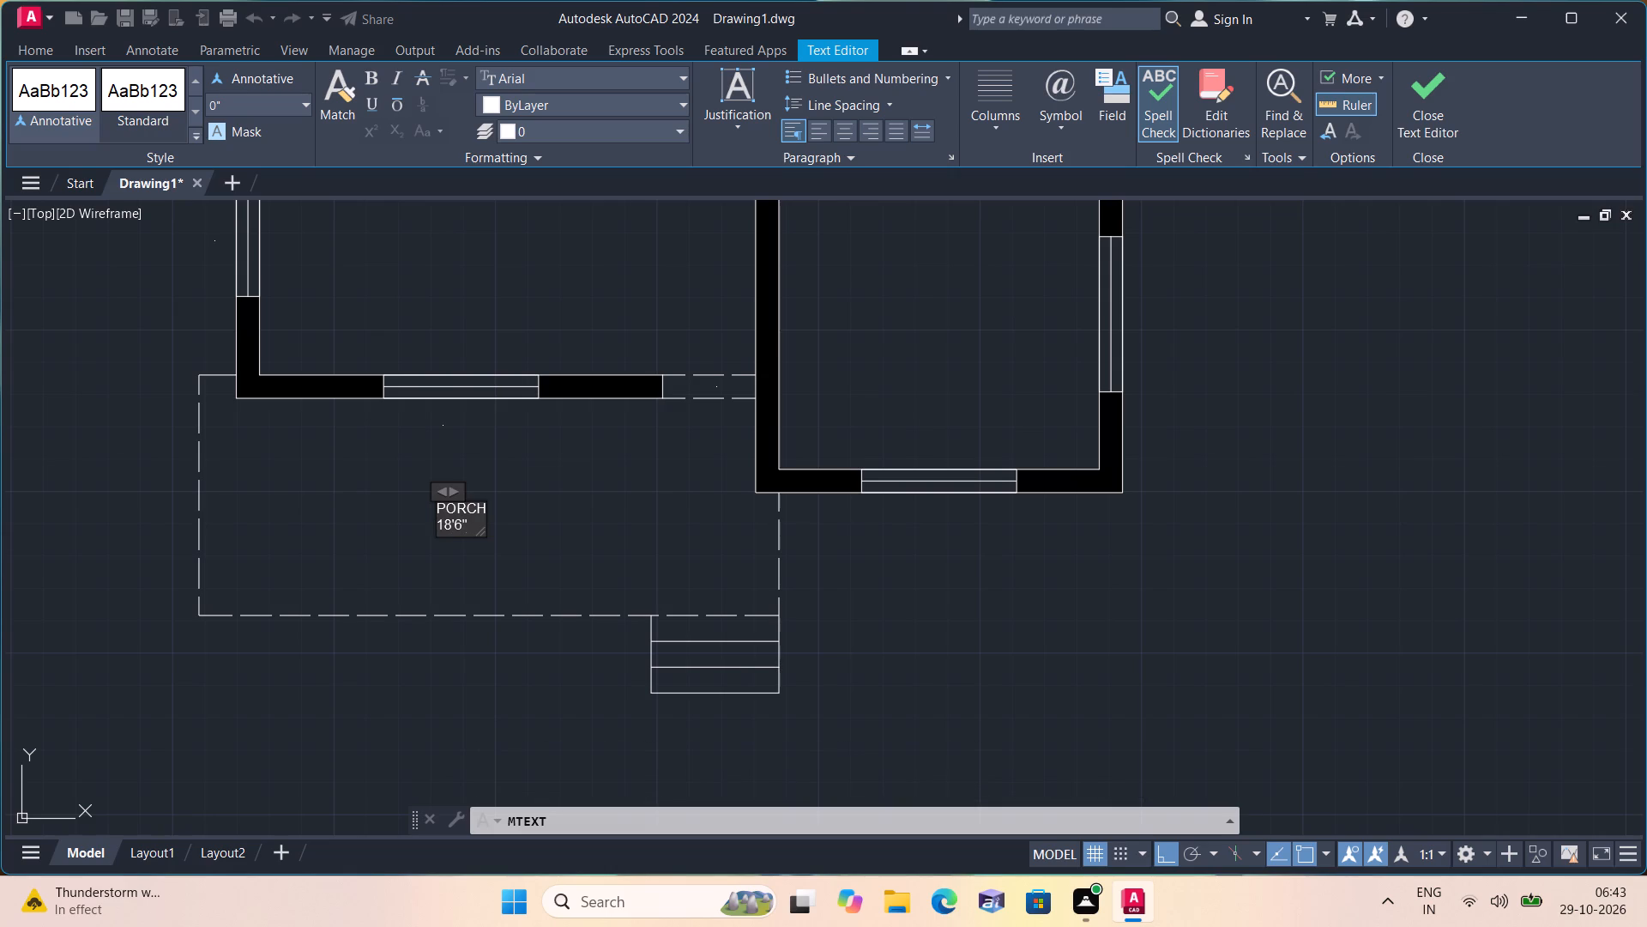
{"action": "key", "text": "x"}
{"action": "type", "text": "7'0\""}
{"action": "left_click", "coordinate": [636, 492]}
Add the multiline text label "W2" just below the window in the lower-right room's bottom wall.
{"action": "middle_click_drag", "start_coordinate": [587, 484], "coordinate": [570, 486]}
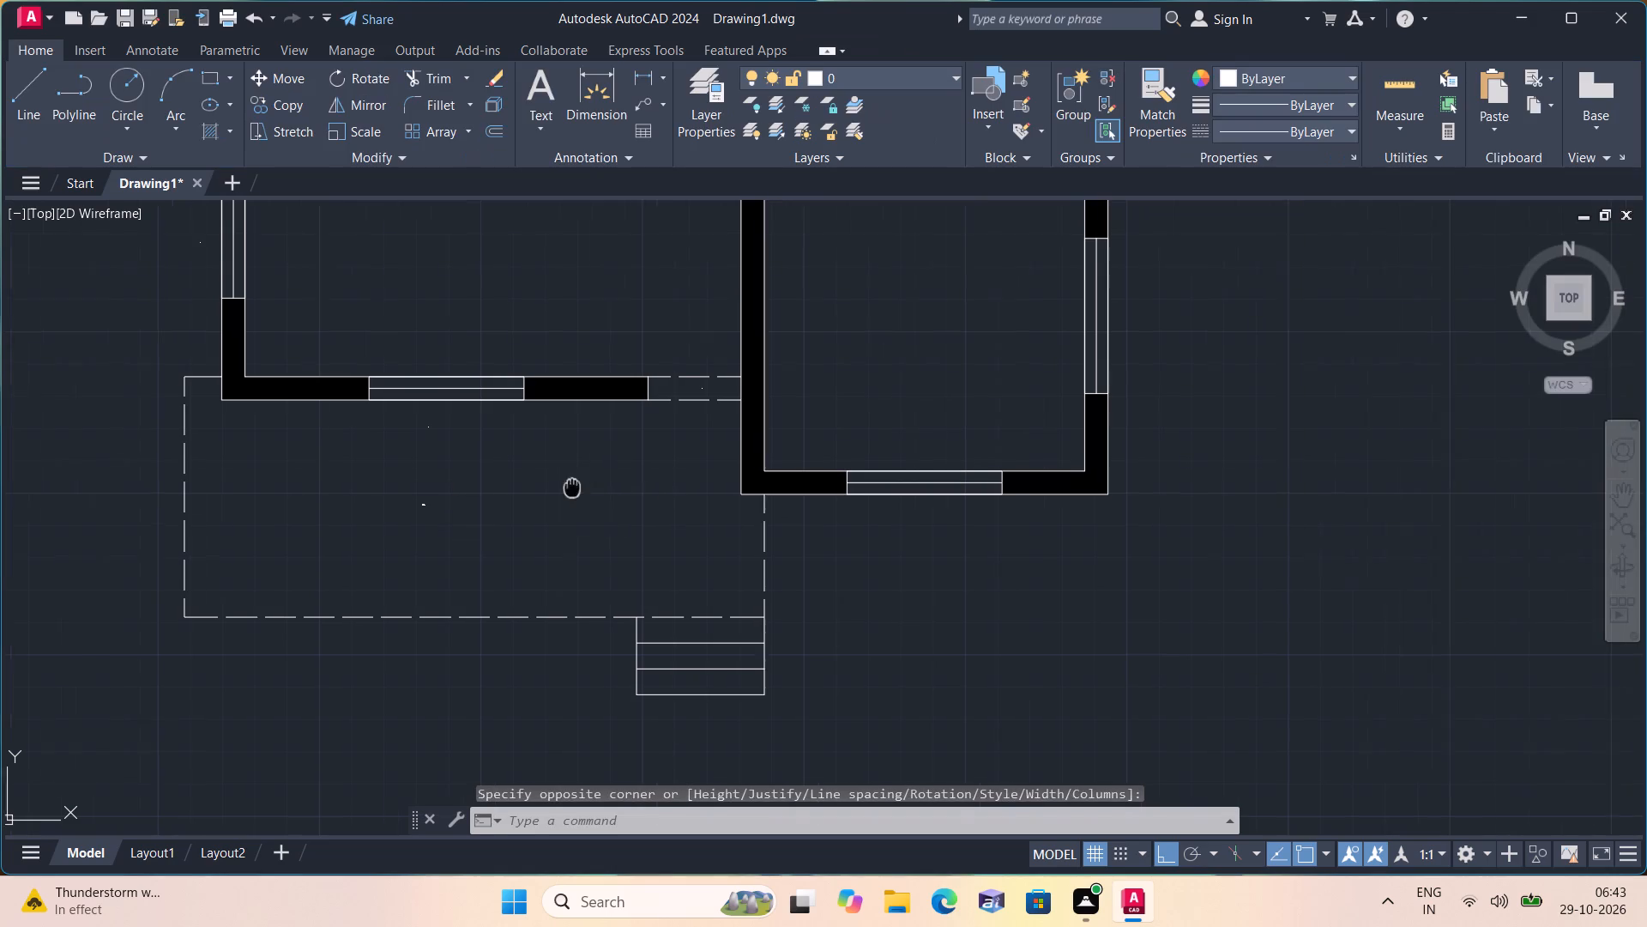
{"action": "middle_click_drag", "start_coordinate": [570, 486], "coordinate": [442, 597]}
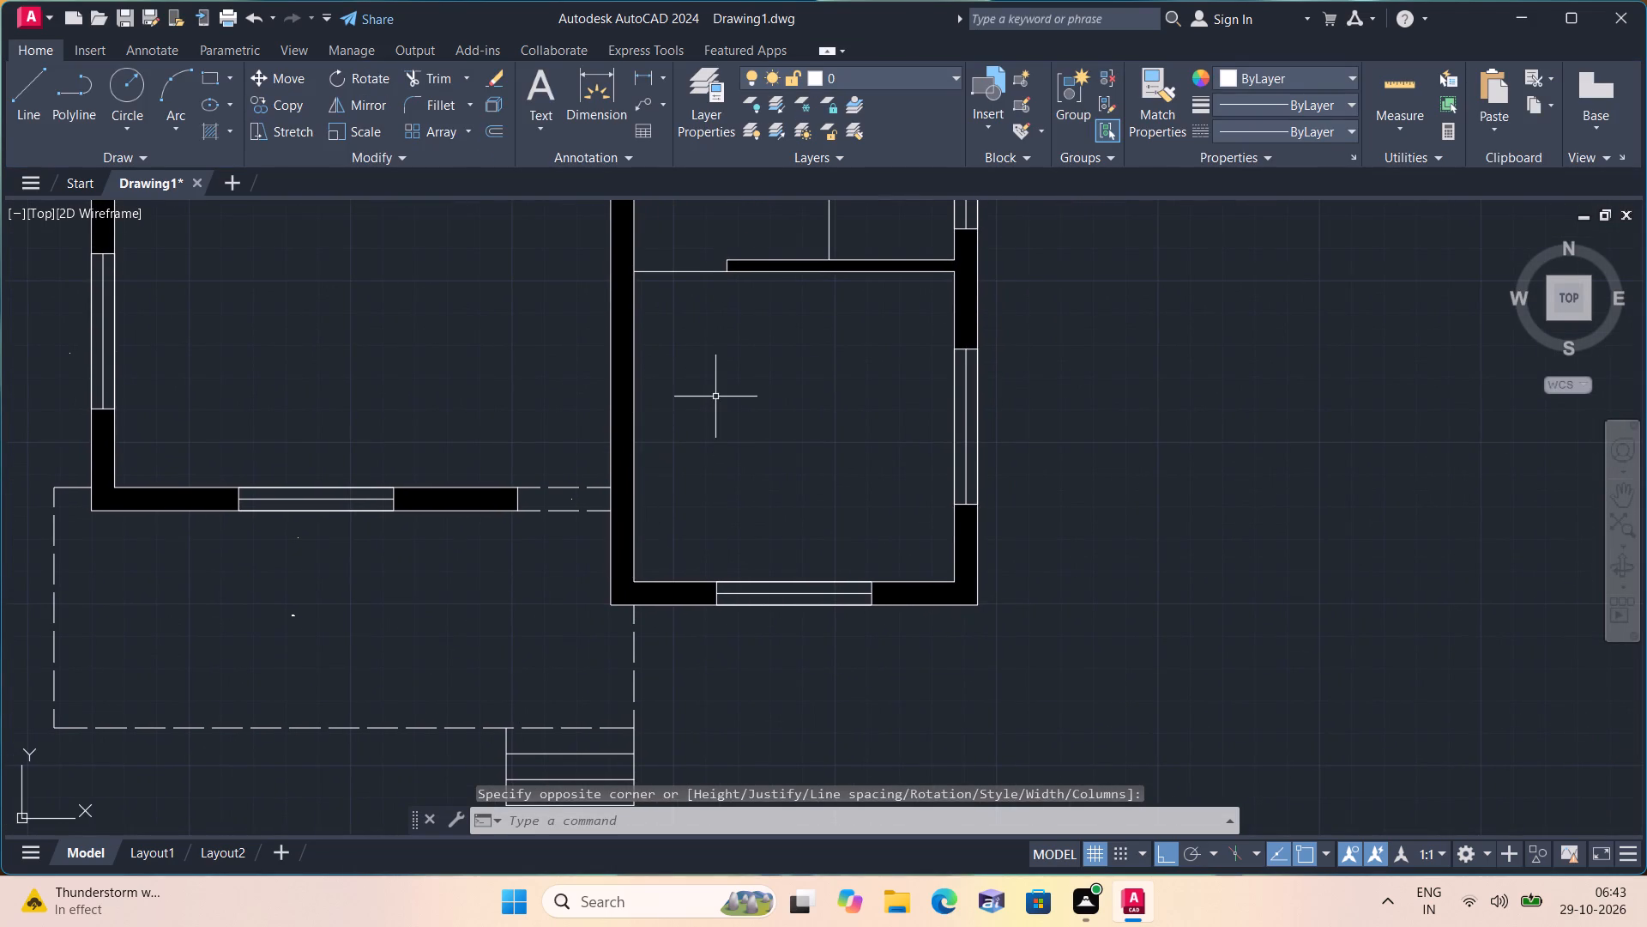
{"action": "middle_click_drag", "start_coordinate": [715, 396], "coordinate": [659, 642]}
{"action": "middle_click_drag", "start_coordinate": [761, 650], "coordinate": [715, 585]}
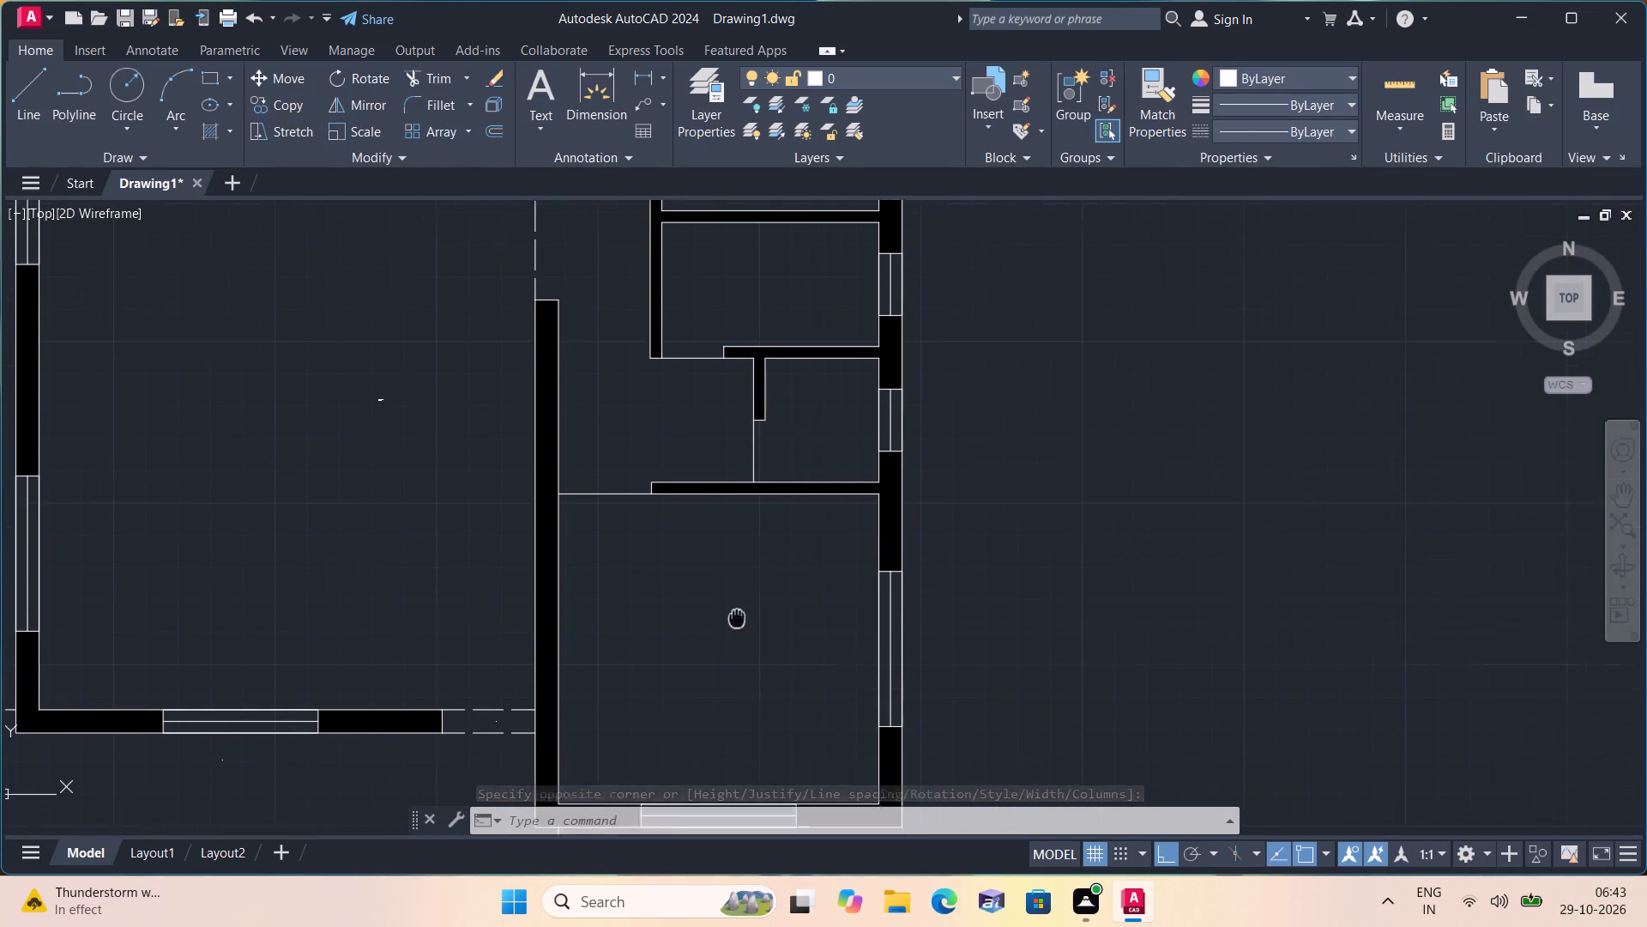
{"action": "middle_click_drag", "start_coordinate": [715, 585], "coordinate": [665, 404]}
{"action": "key", "text": "space"}
{"action": "triple_click", "coordinate": [647, 627]}
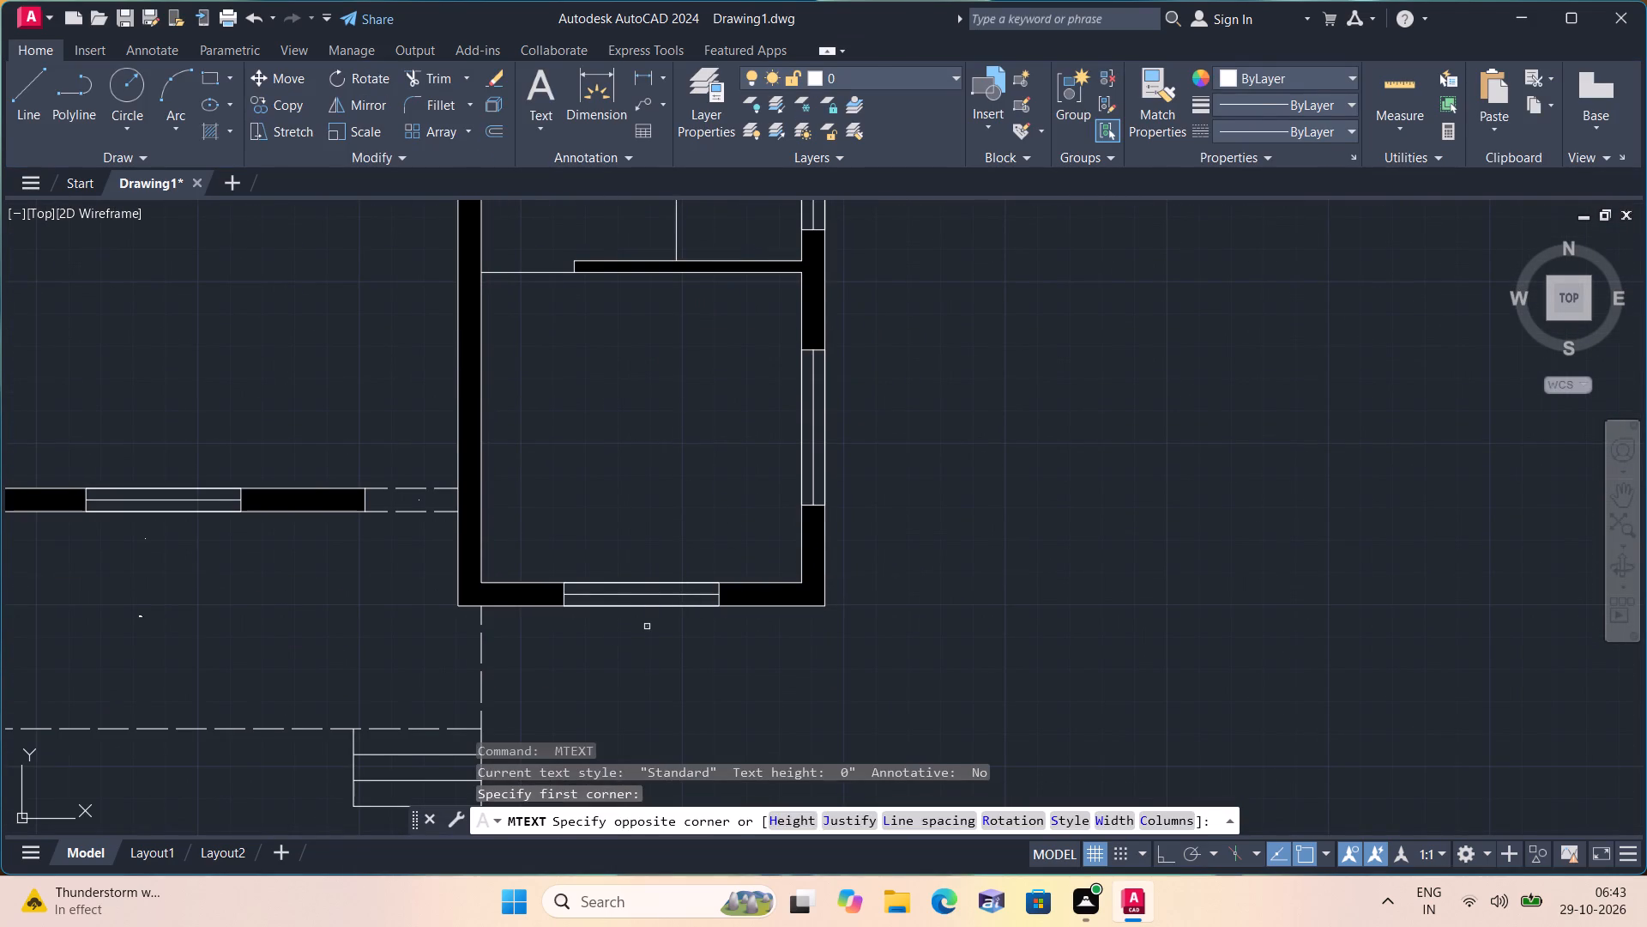
{"action": "left_click", "coordinate": [647, 626]}
{"action": "key", "text": "w"}
{"action": "key", "text": "2"}
{"action": "left_click", "coordinate": [749, 642]}
Add the multiline text label "W2" outside the window in the lower-right room's right wall.
{"action": "middle_click_drag", "start_coordinate": [745, 644], "coordinate": [681, 752]}
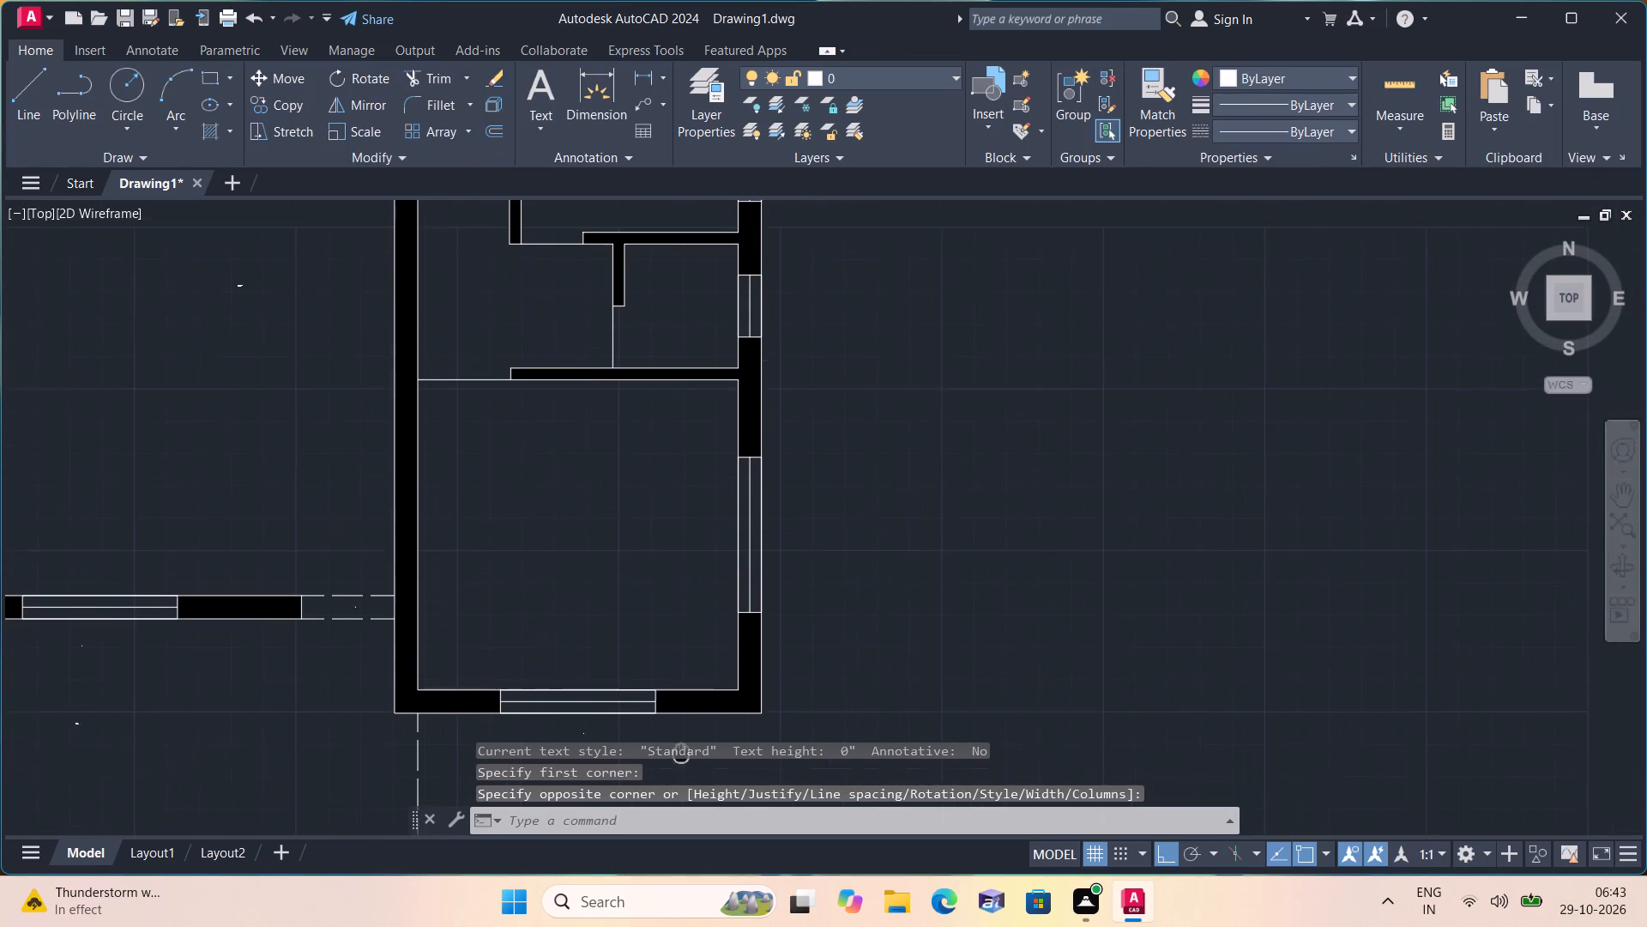
{"action": "middle_click_drag", "start_coordinate": [681, 752], "coordinate": [683, 754]}
{"action": "key", "text": "space"}
{"action": "triple_click", "coordinate": [778, 527]}
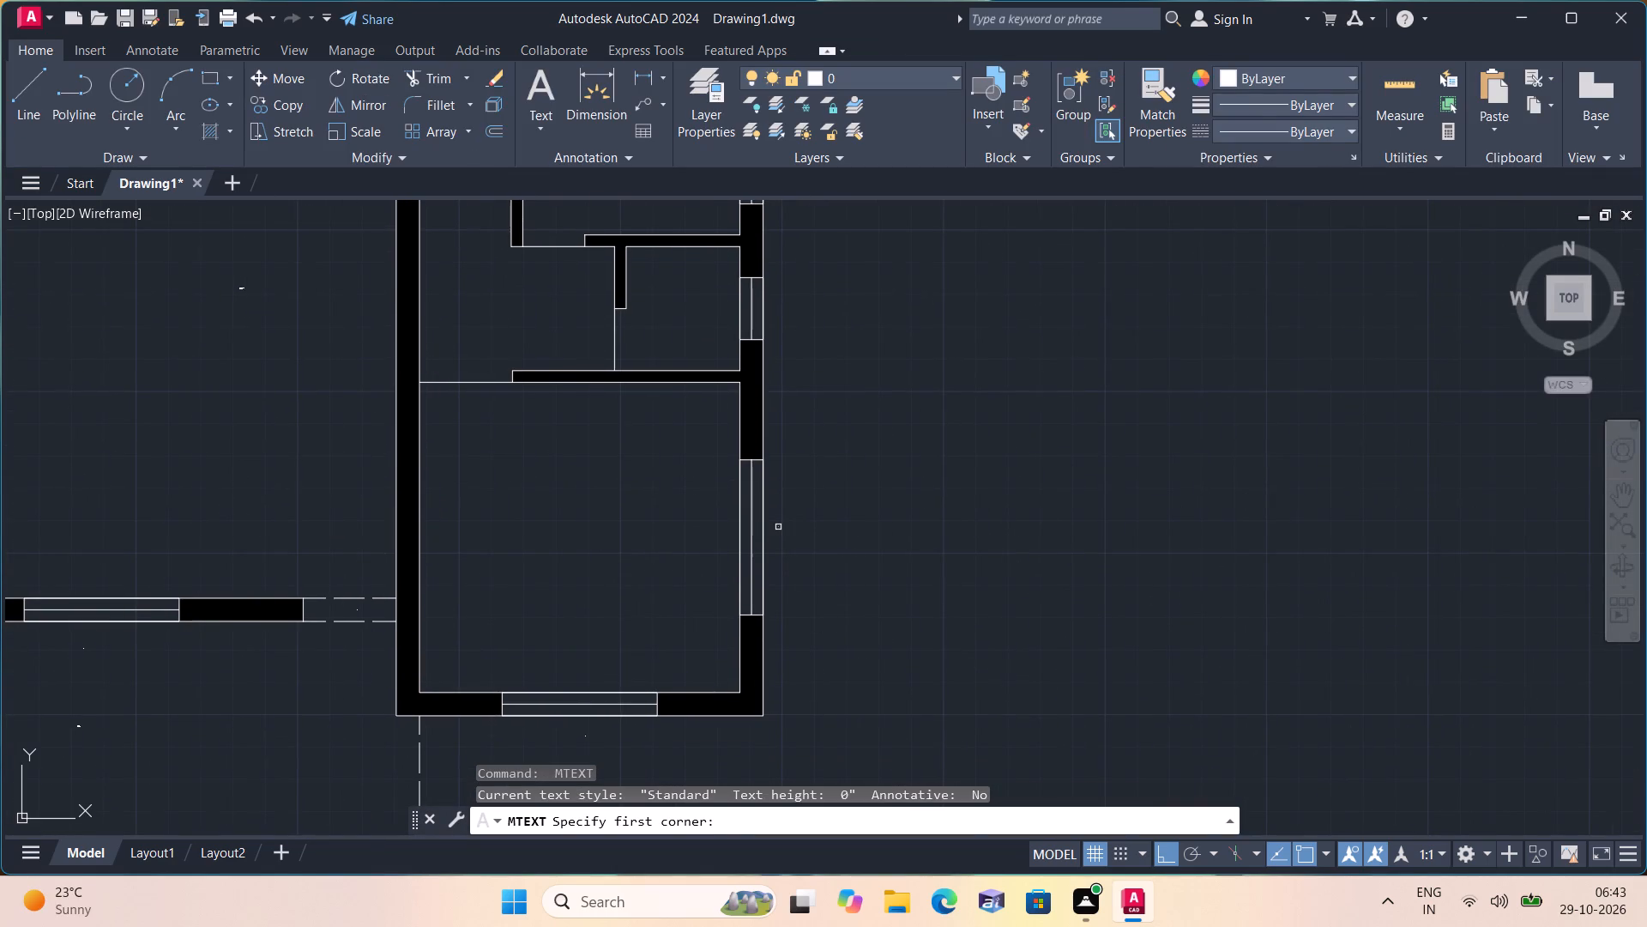
{"action": "key", "text": "w"}
{"action": "key", "text": "2"}
{"action": "middle_click_drag", "start_coordinate": [854, 567], "coordinate": [896, 667]}
{"action": "left_click", "coordinate": [890, 666]}
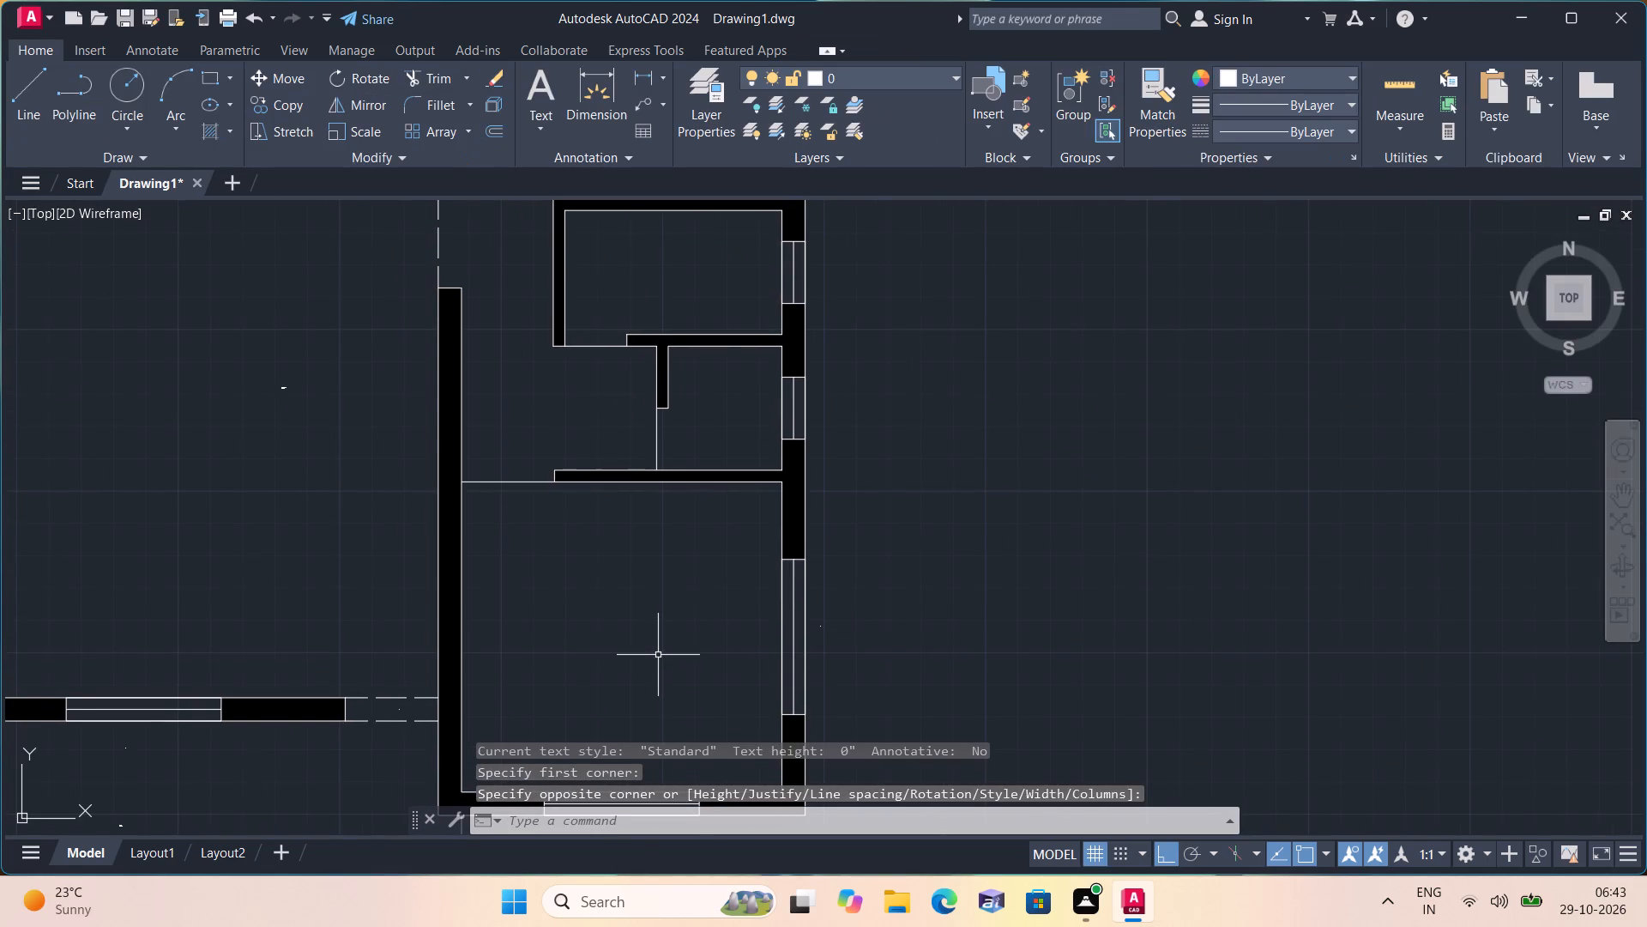
Add the two-line multiline text label "BEDROOM" and "10'4"X10'0"" inside the lower-right room.
{"action": "scroll", "coordinate": [658, 655], "scroll_direction": "down", "scroll_amount": 1}
{"action": "key", "text": "space"}
{"action": "triple_click", "coordinate": [606, 592]}
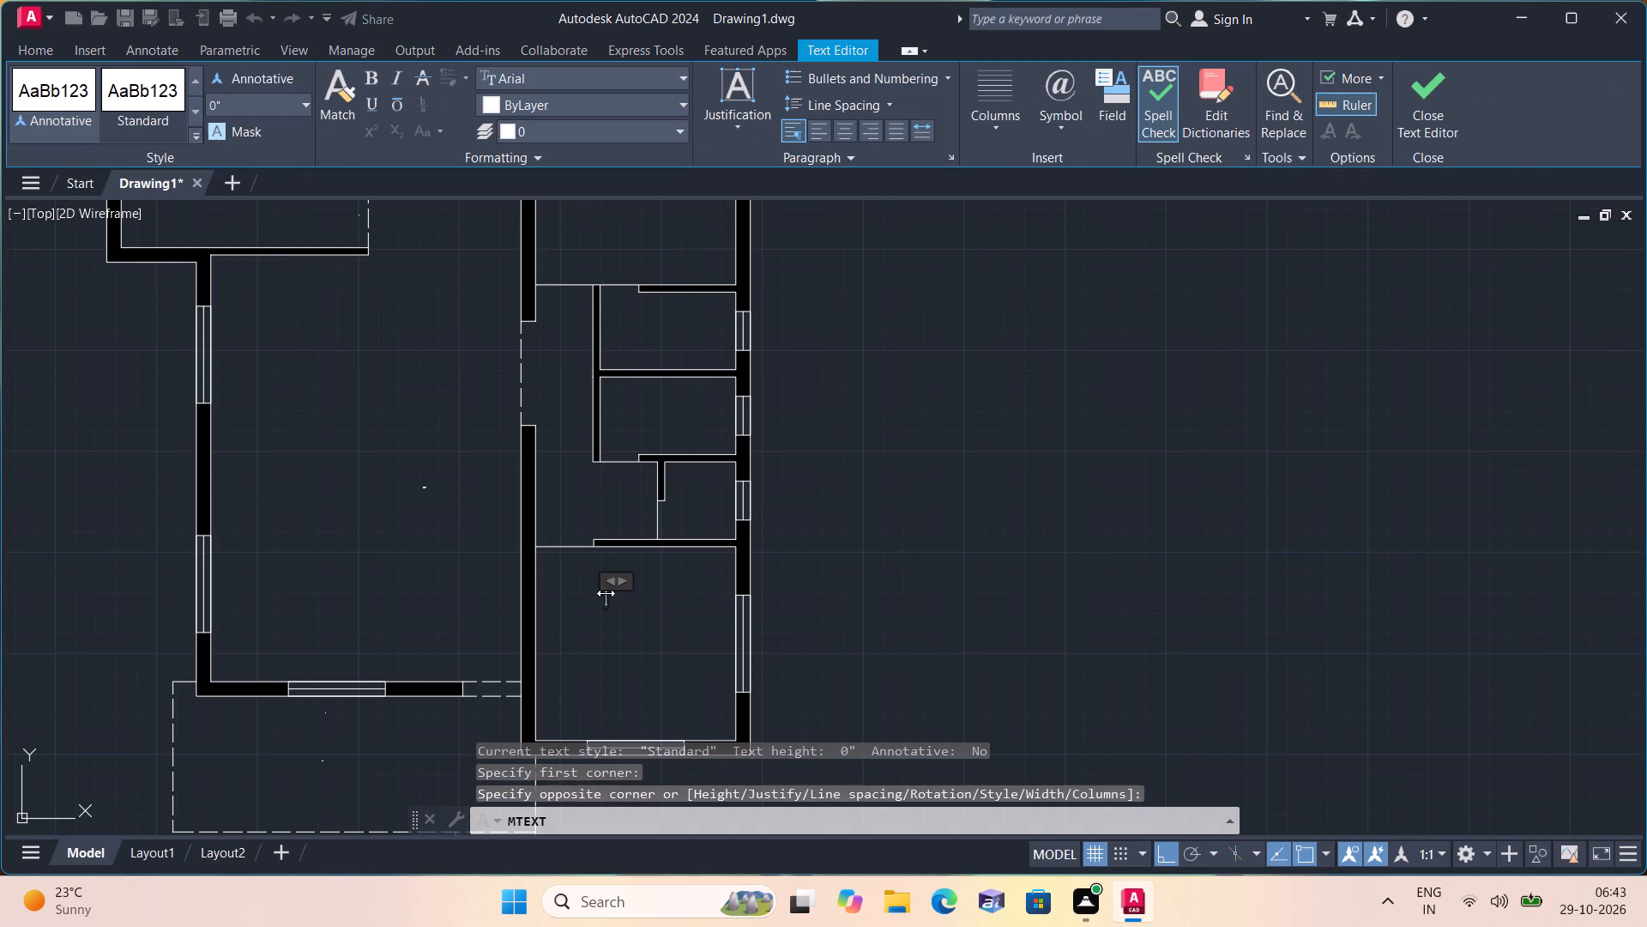
{"action": "type", "text": "BEDROO"}
{"action": "key", "text": "m"}
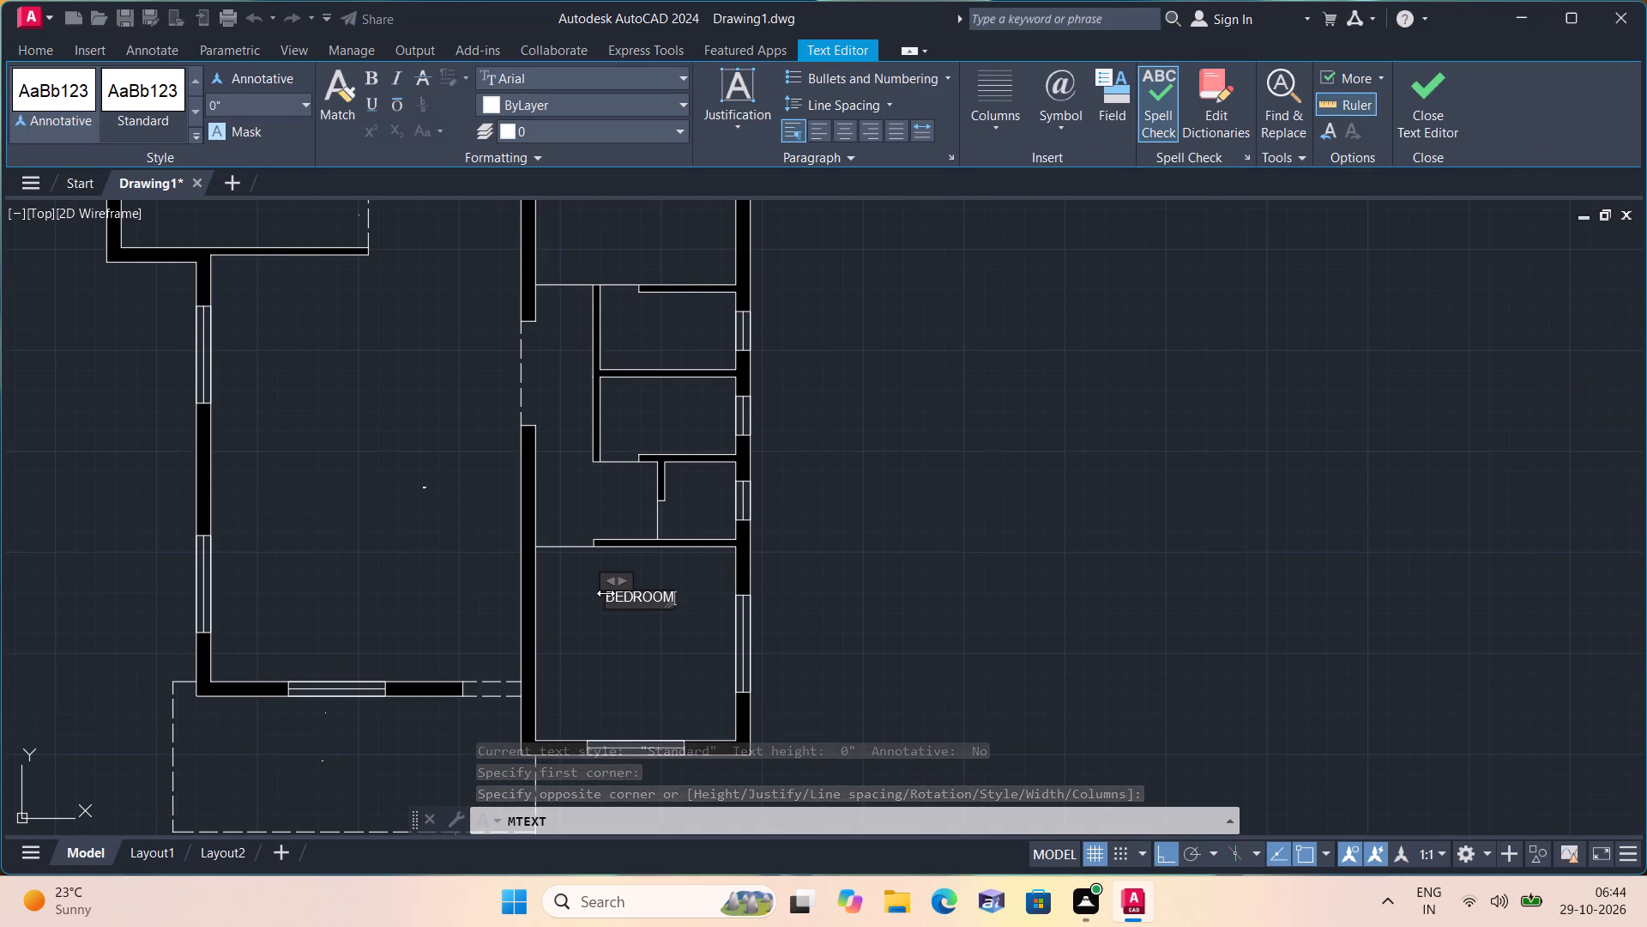
{"action": "key", "text": "Return"}
{"action": "type", "text": "10'4\""}
{"action": "type", "text": "X10'0\""}
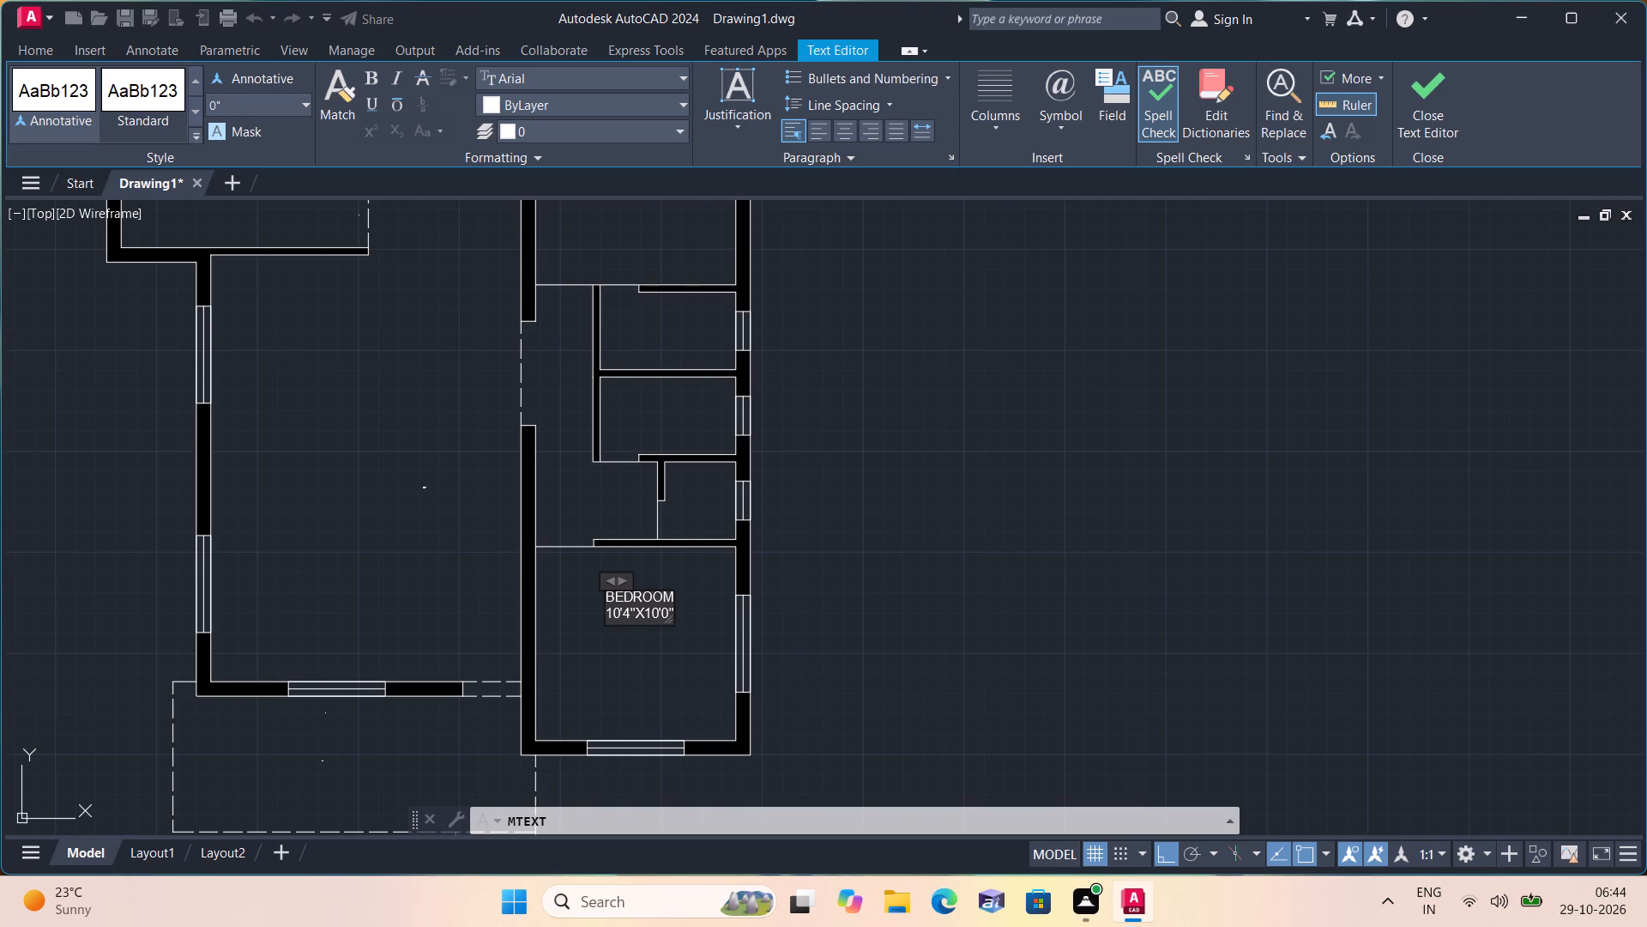
{"action": "left_click", "coordinate": [595, 504]}
Add the multiline text label "D" at the door opening in the lower bedroom's top wall.
{"action": "middle_click_drag", "start_coordinate": [597, 502], "coordinate": [605, 592]}
{"action": "key", "text": "space"}
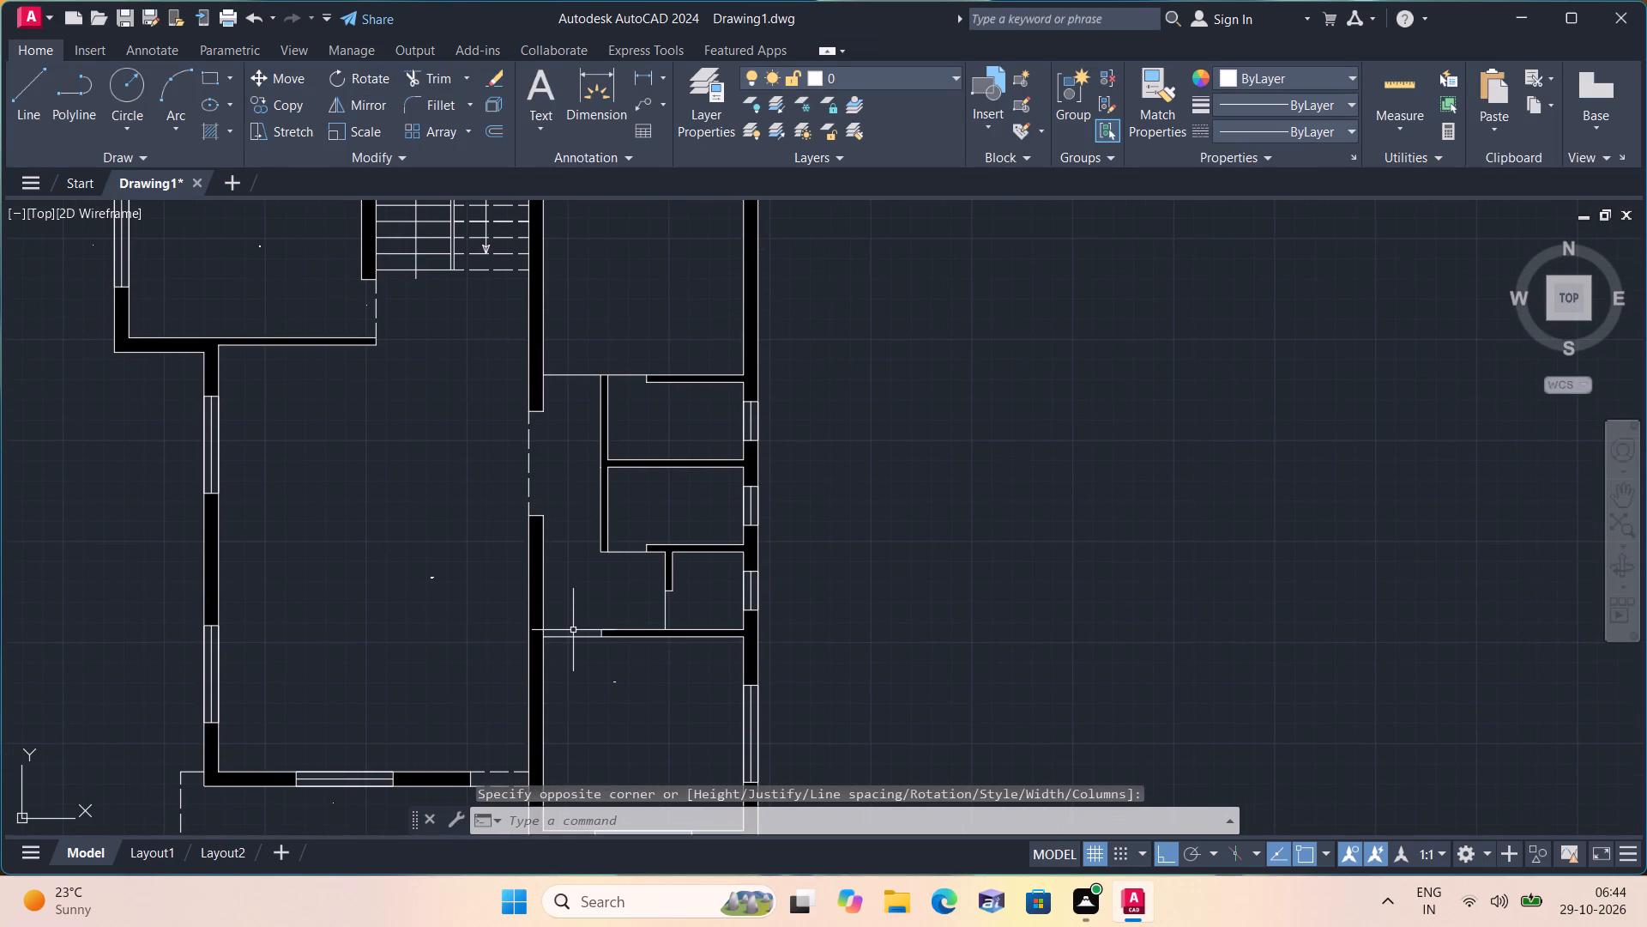
{"action": "triple_click", "coordinate": [570, 625]}
{"action": "key", "text": "d"}
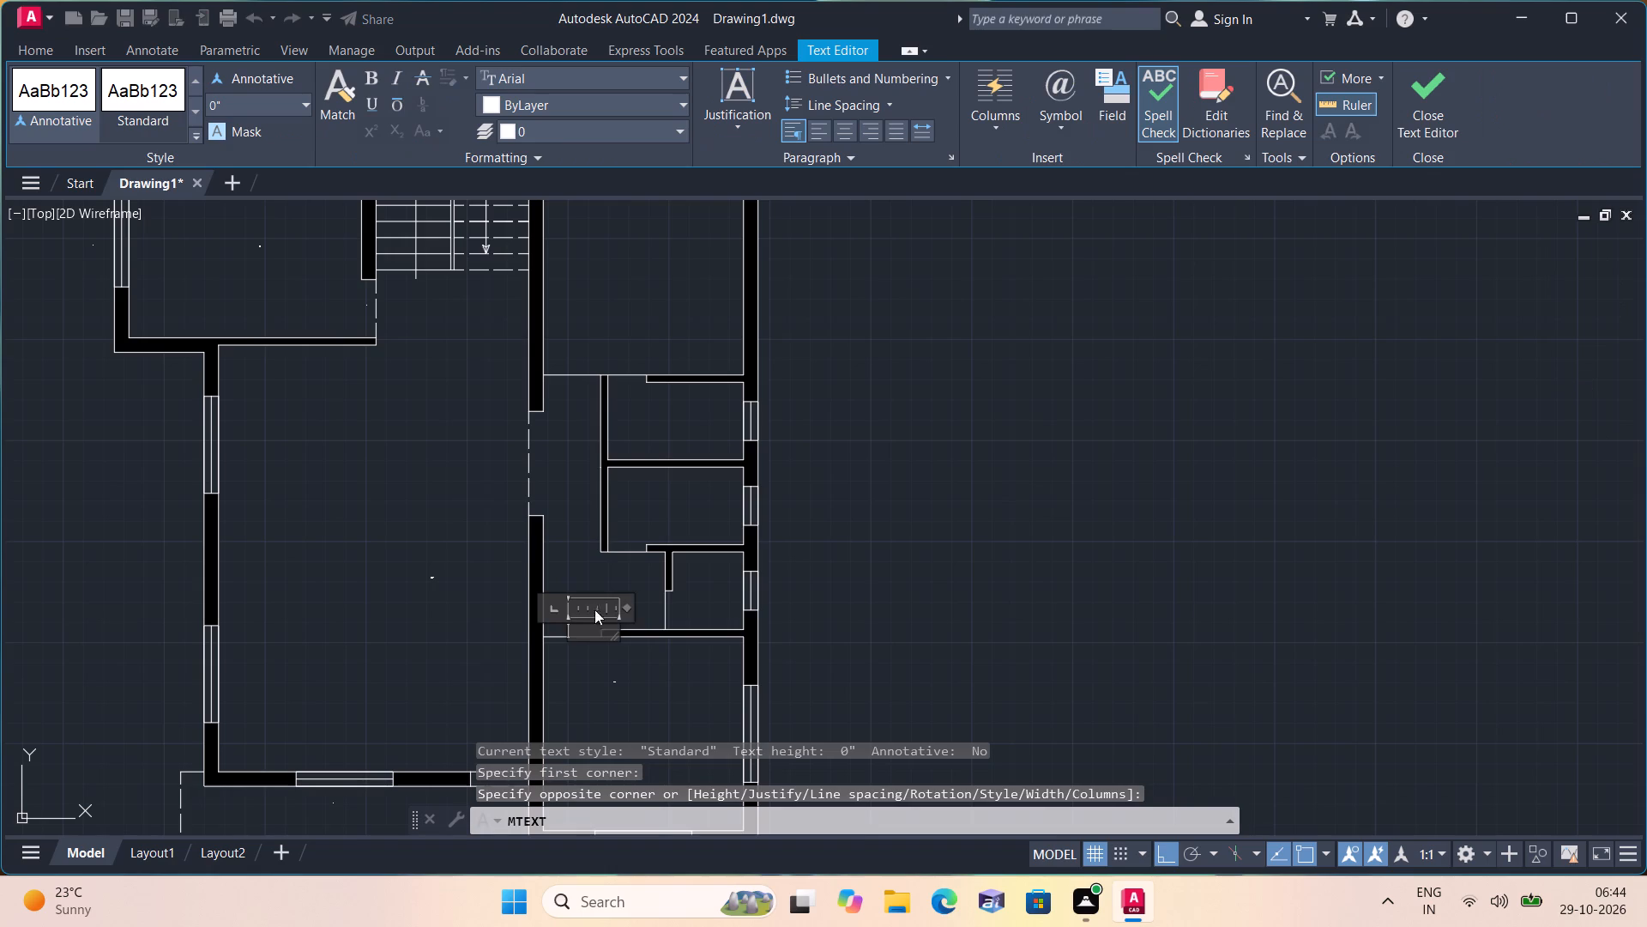
{"action": "left_click", "coordinate": [576, 554]}
Add the multiline text label "D1" beside the door opening of the small room directly above the lower bedroom.
{"action": "scroll", "coordinate": [691, 625], "scroll_direction": "up", "scroll_amount": 2}
{"action": "key", "text": "space"}
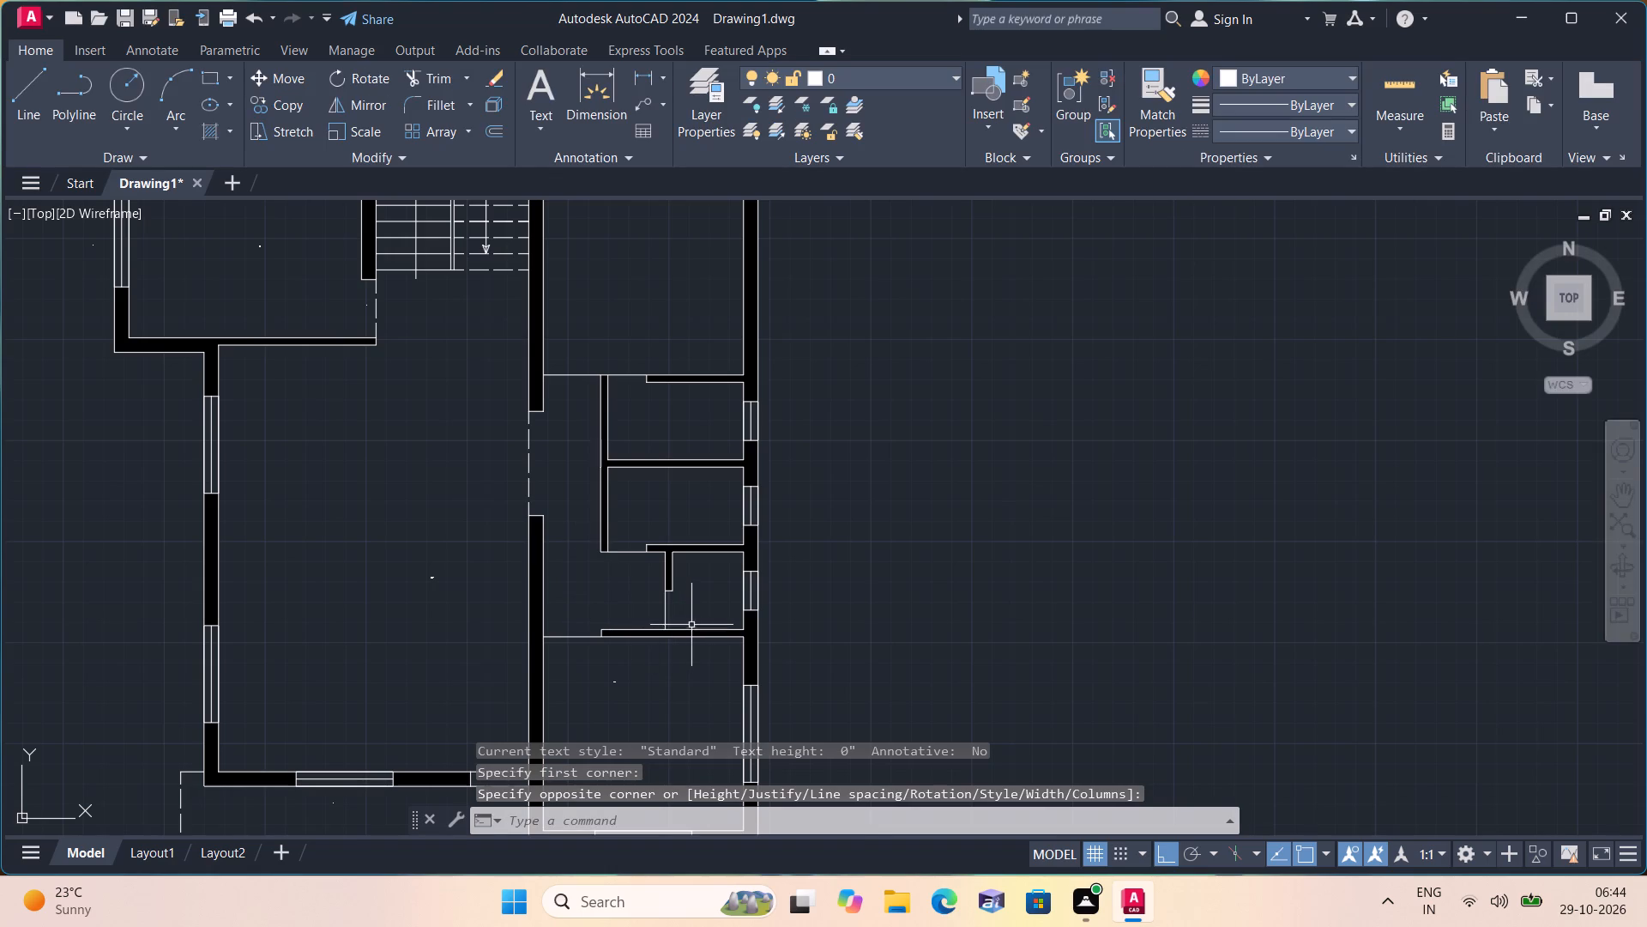
{"action": "triple_click", "coordinate": [649, 590]}
{"action": "type", "text": "D1"}
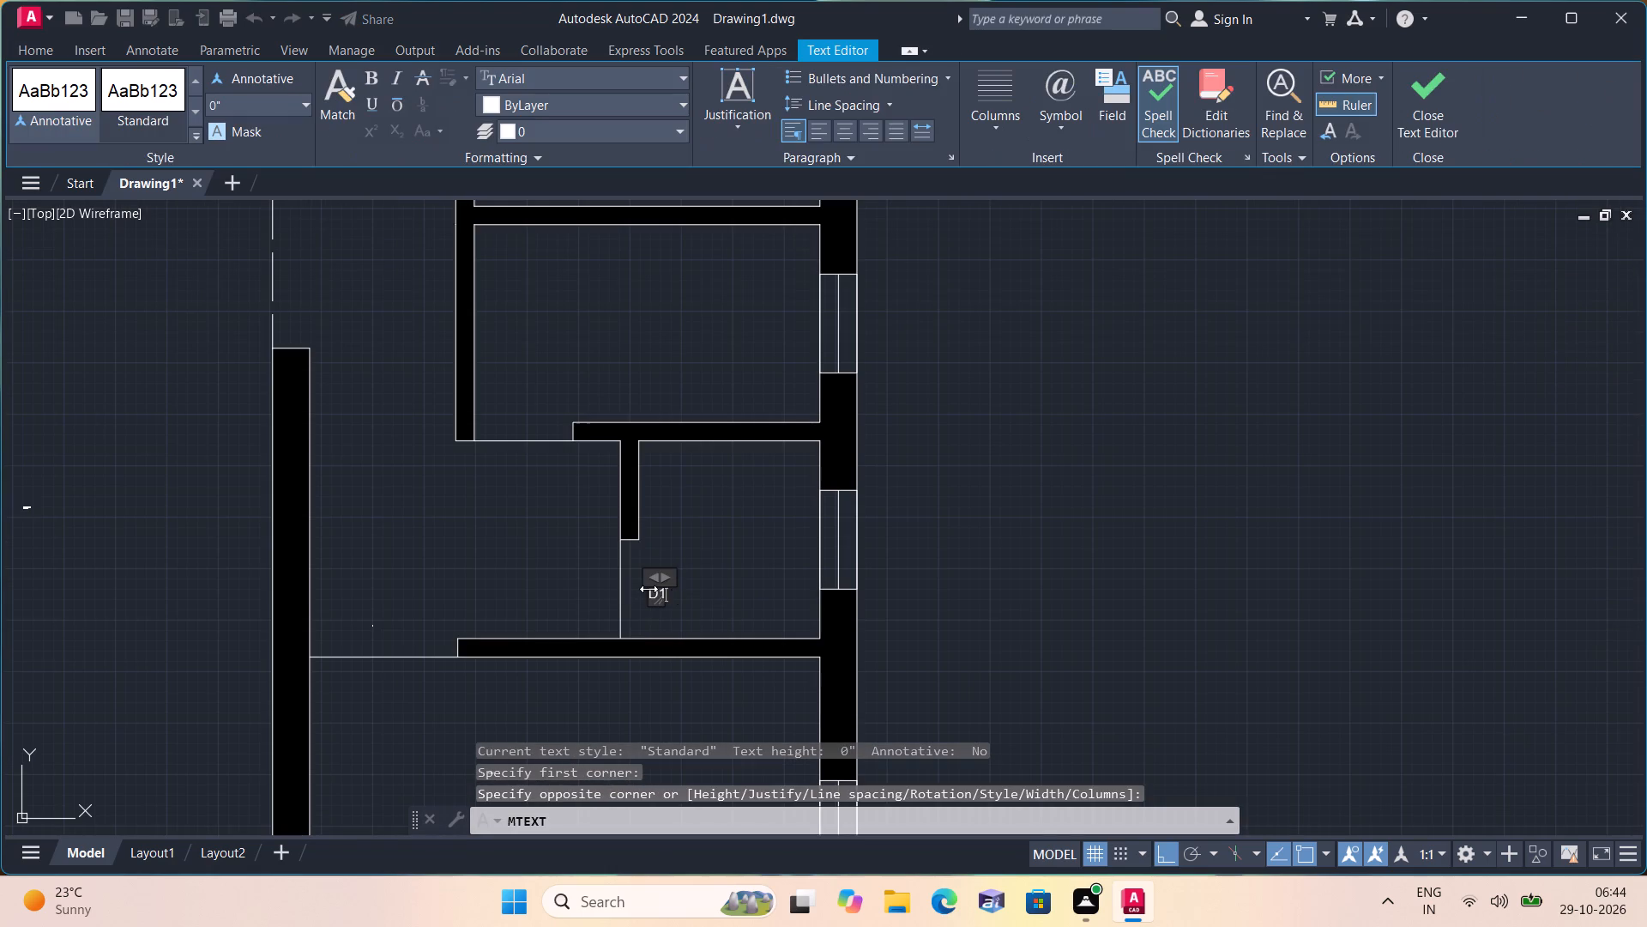
{"action": "left_click", "coordinate": [717, 548]}
Add the multiline text label "W.C" inside the small room directly above the lower bedroom.
{"action": "key", "text": "space"}
{"action": "triple_click", "coordinate": [716, 519]}
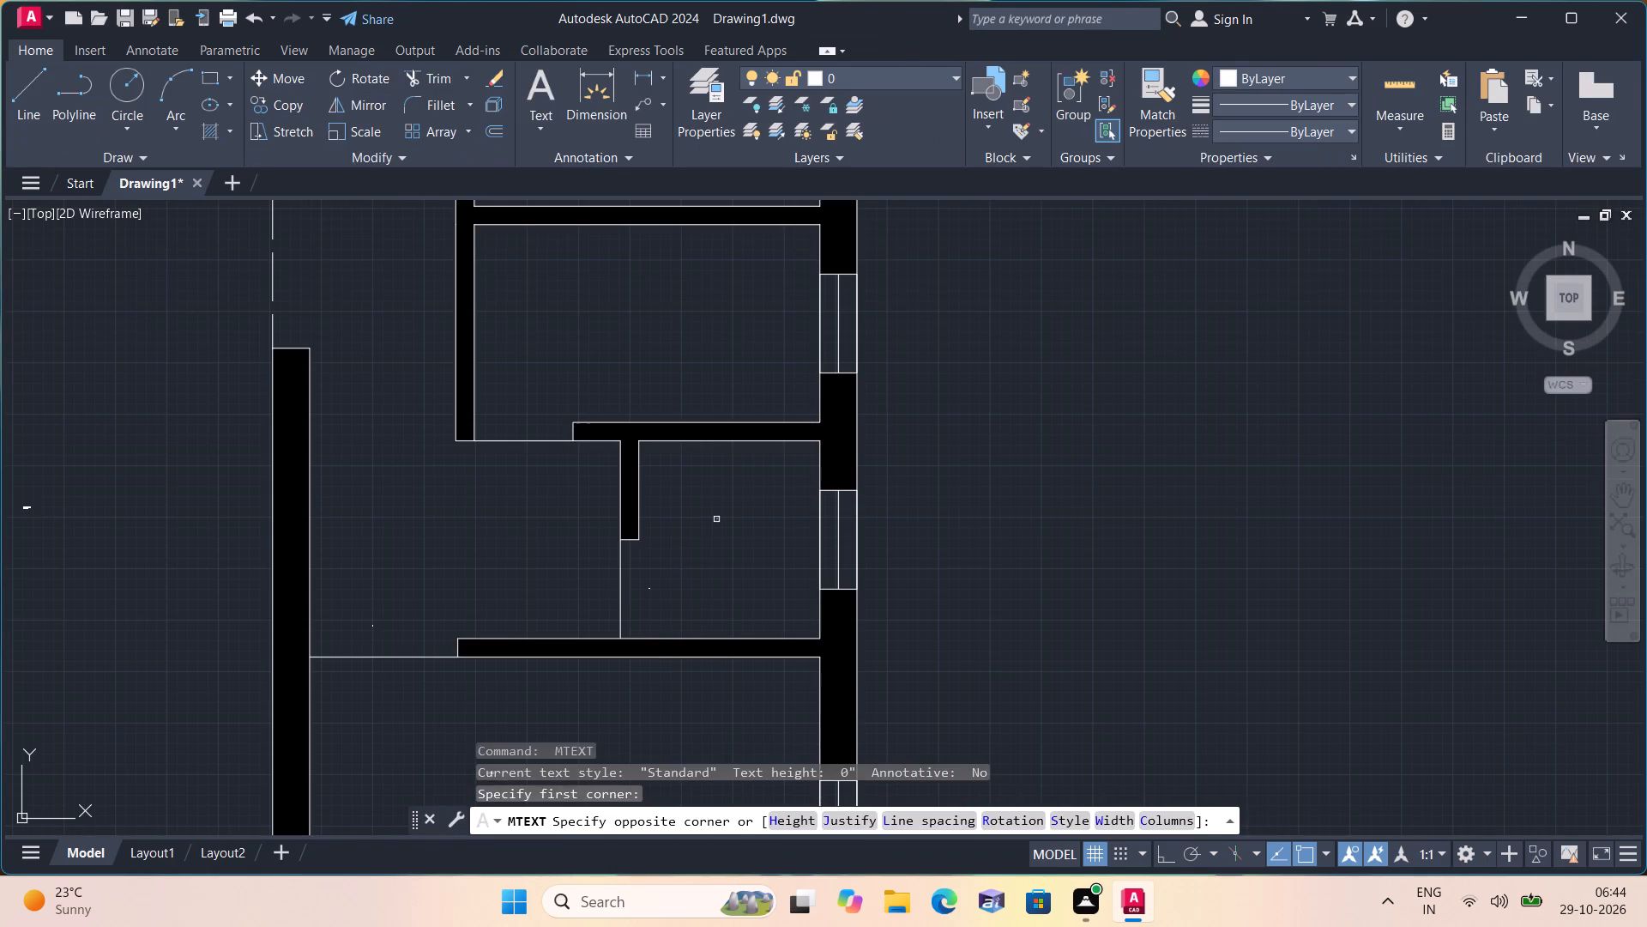
{"action": "type", "text": "W,"}
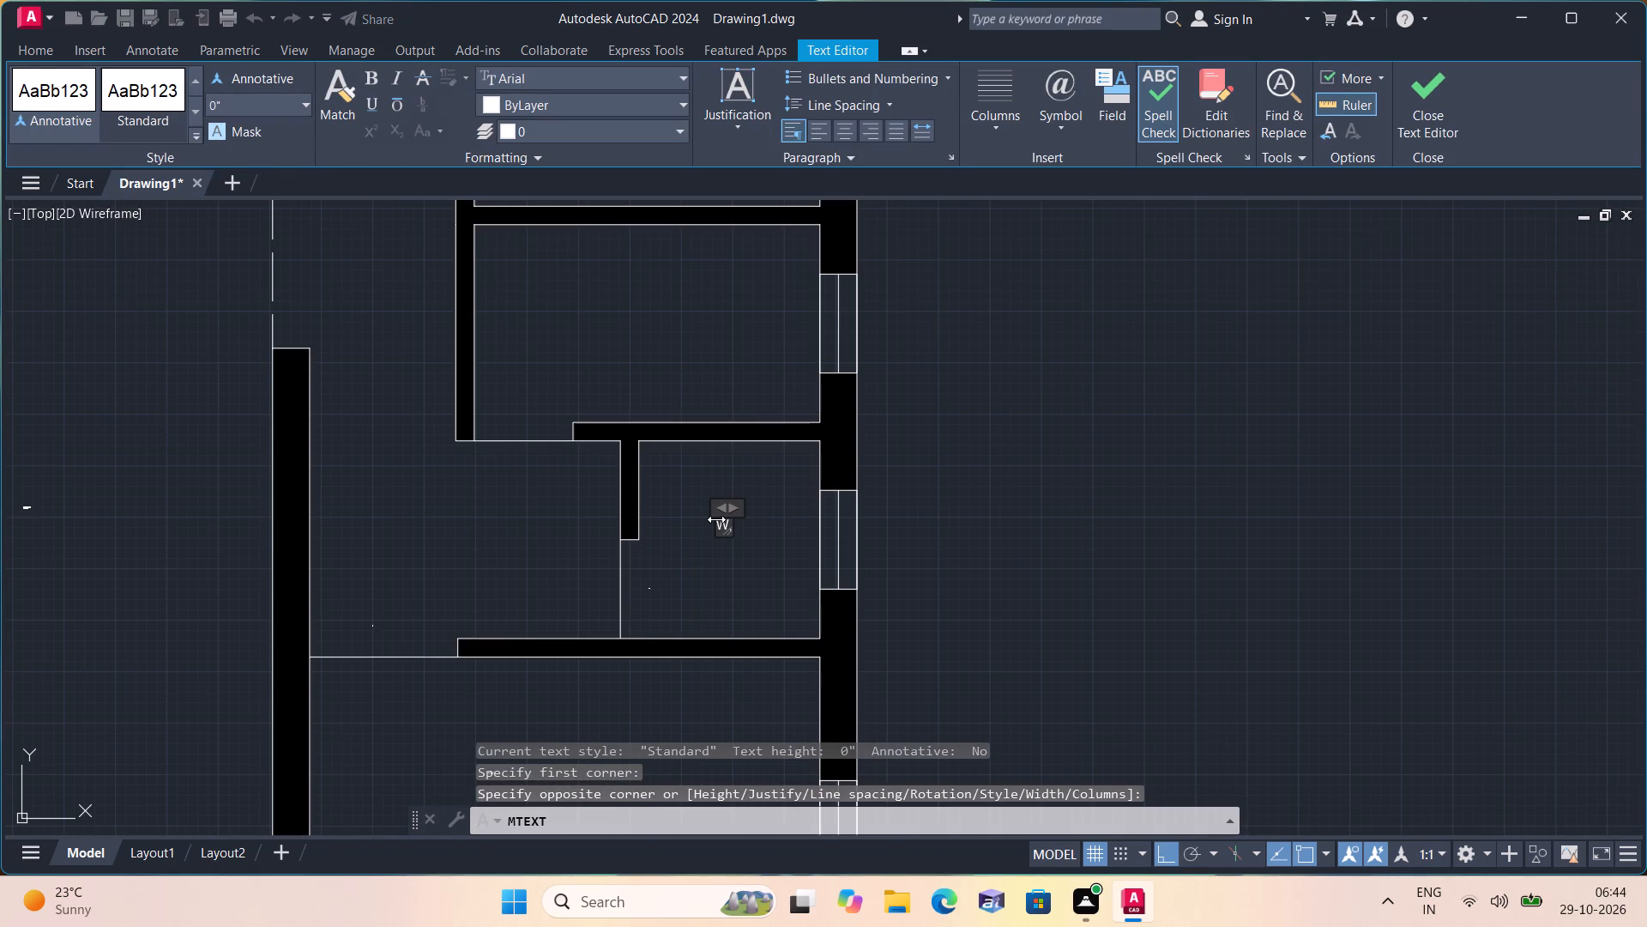
{"action": "key", "text": "c"}
{"action": "scroll", "coordinate": [724, 545], "scroll_direction": "up", "scroll_amount": 1}
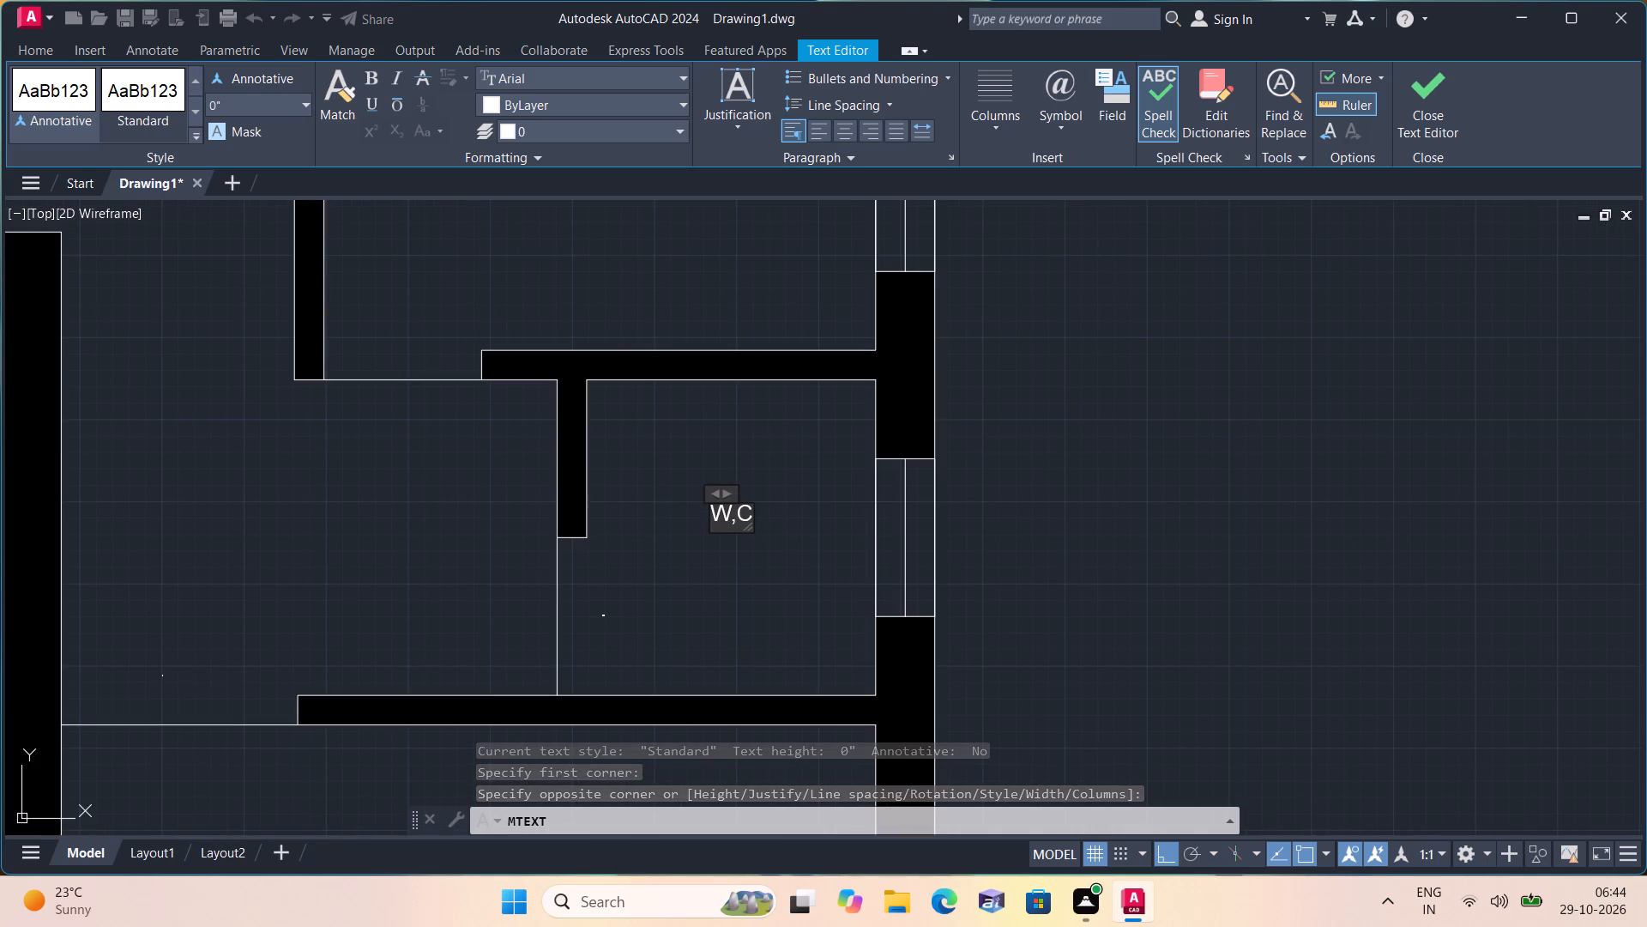
{"action": "left_click", "coordinate": [735, 517]}
{"action": "key", "text": "BackSpace"}
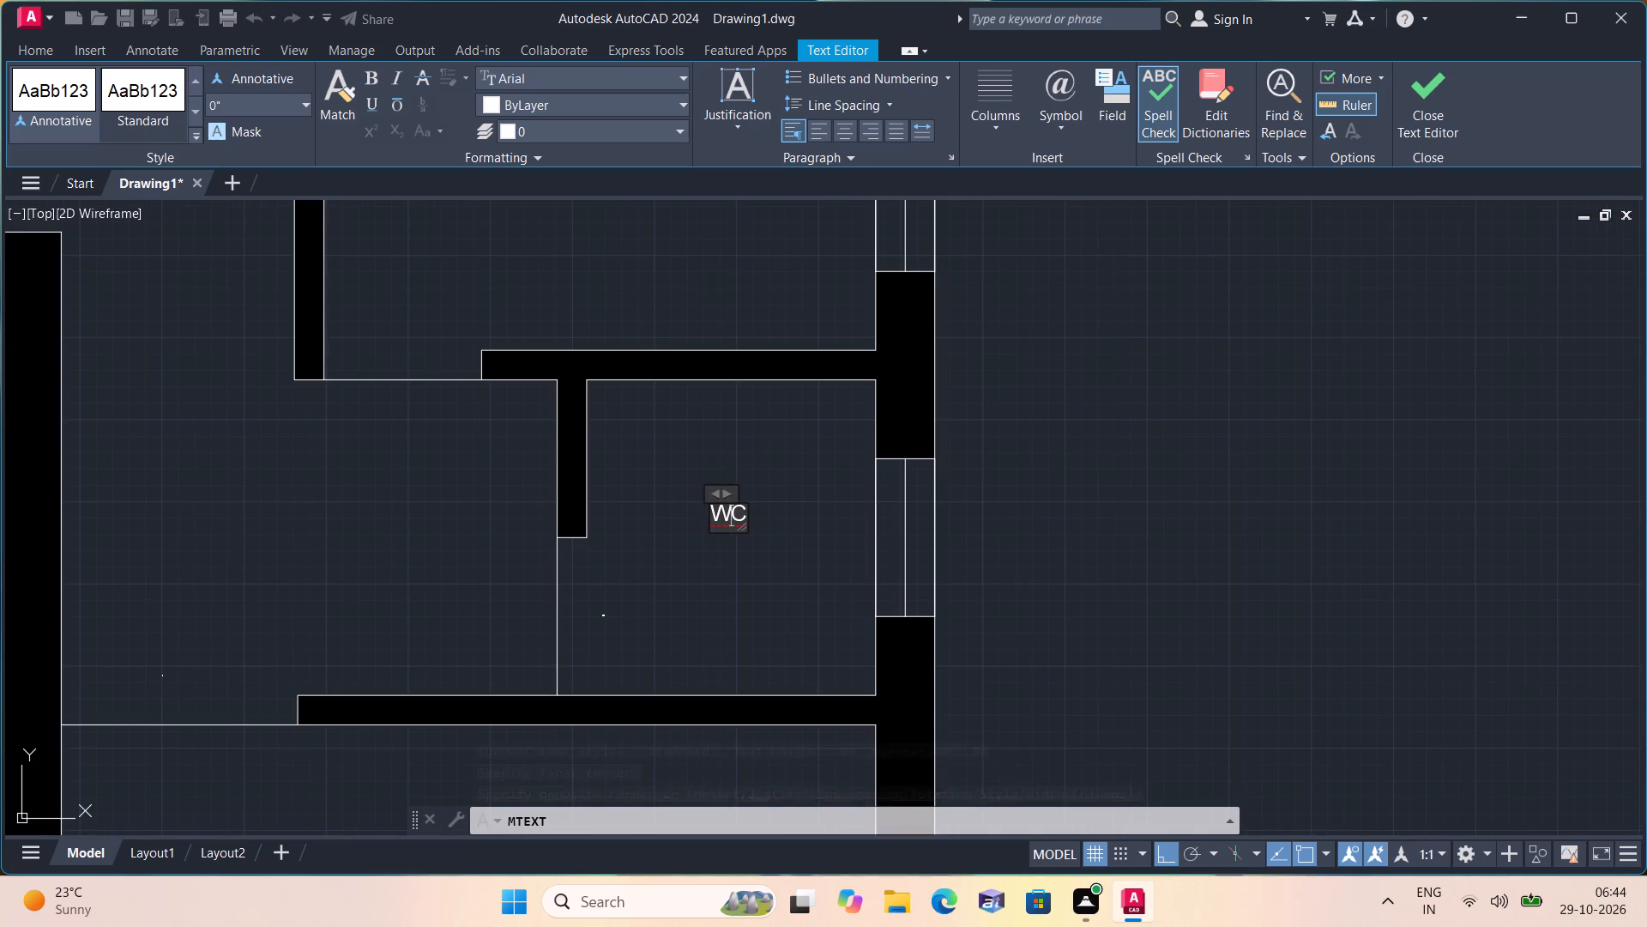
{"action": "key", "text": "period"}
{"action": "scroll", "coordinate": [768, 513], "scroll_direction": "up", "scroll_amount": 2}
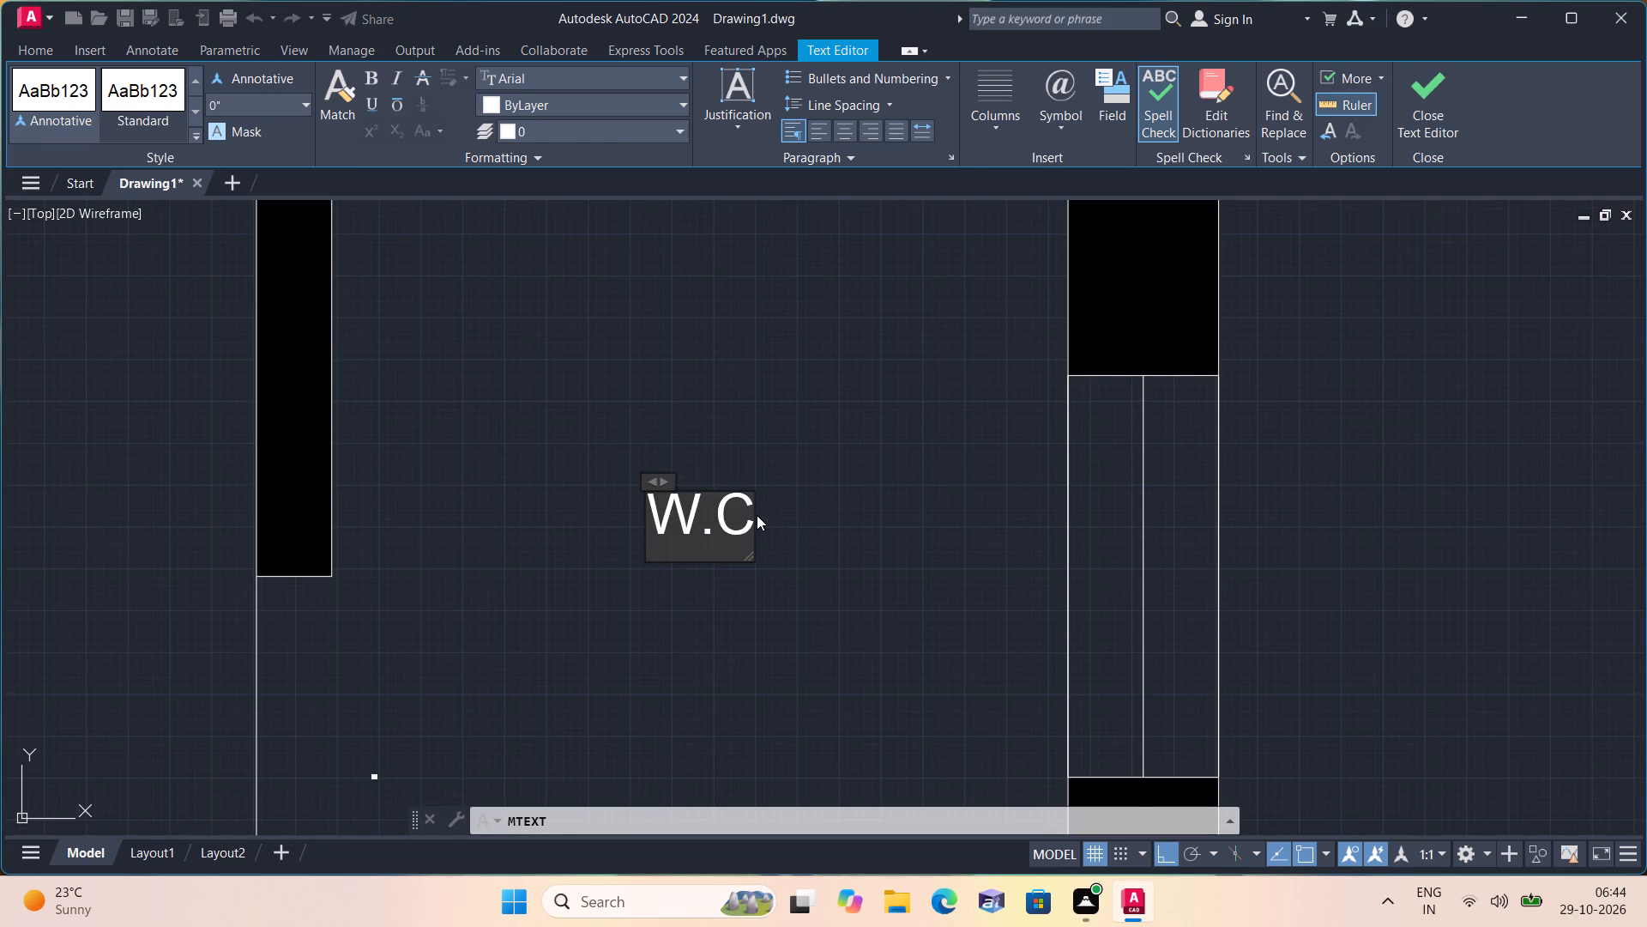
{"action": "left_click", "coordinate": [757, 515]}
Add a second line reading "3'8"X4'0"" to the "W.C" label in the small room above the lower bedroom.
{"action": "scroll", "coordinate": [669, 494], "scroll_direction": "up", "scroll_amount": 1}
{"action": "left_click", "coordinate": [644, 494]}
{"action": "right_click", "coordinate": [644, 494]}
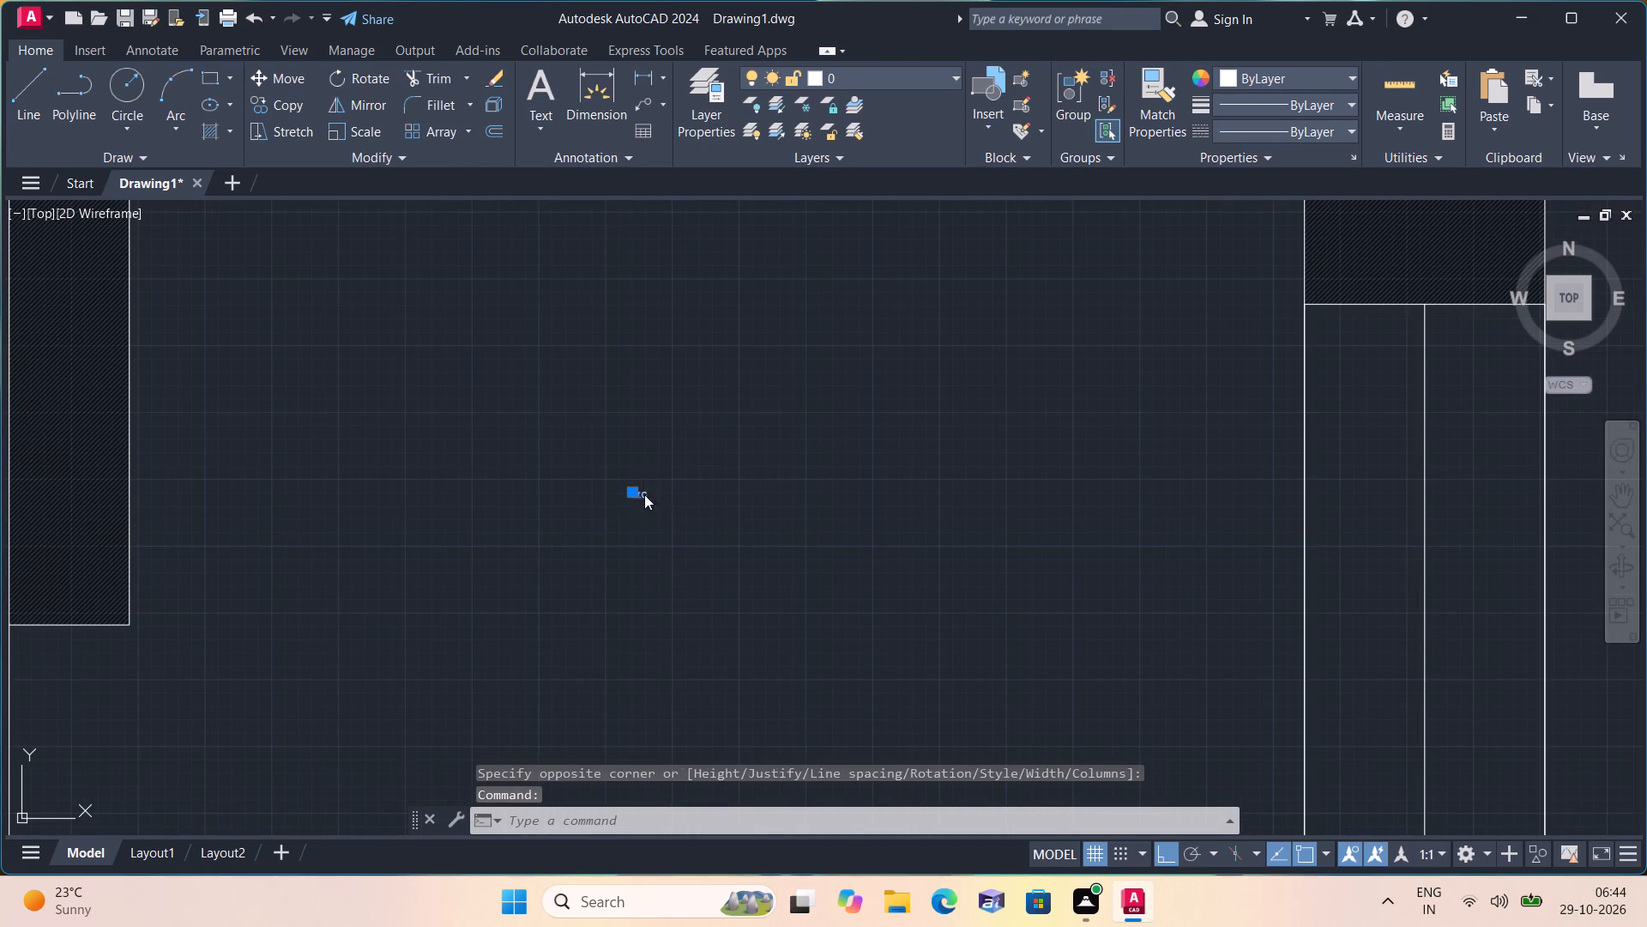
{"action": "left_click", "coordinate": [702, 367]}
{"action": "scroll", "coordinate": [657, 506], "scroll_direction": "up", "scroll_amount": 3}
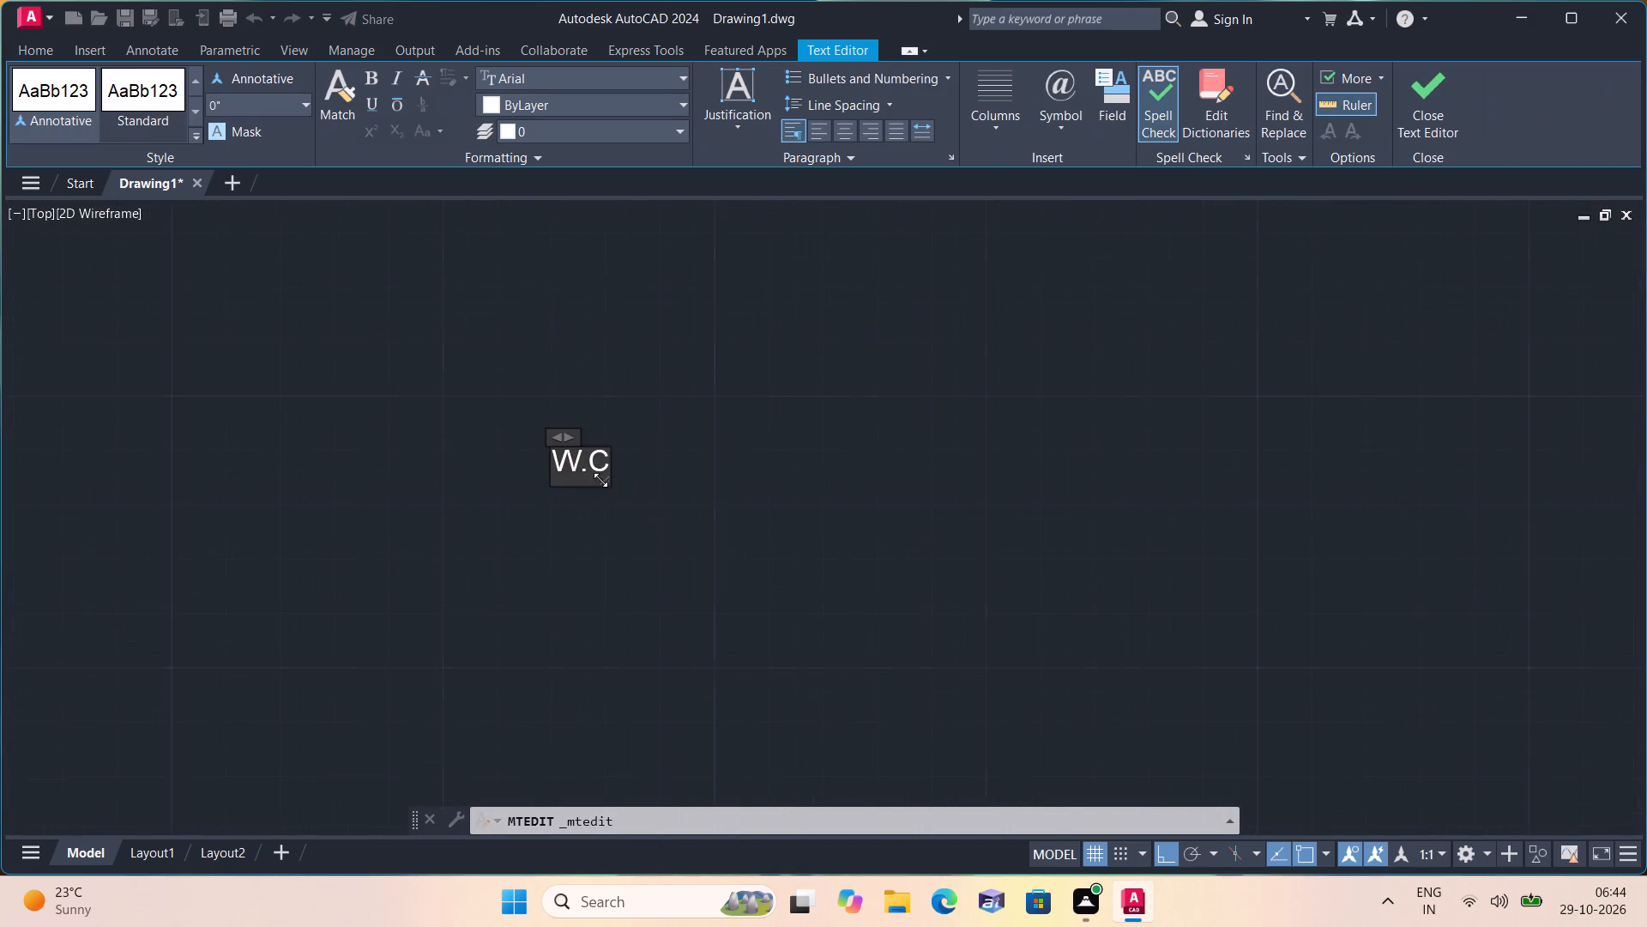
{"action": "scroll", "coordinate": [600, 480], "scroll_direction": "up", "scroll_amount": 2}
{"action": "left_click", "coordinate": [601, 439]}
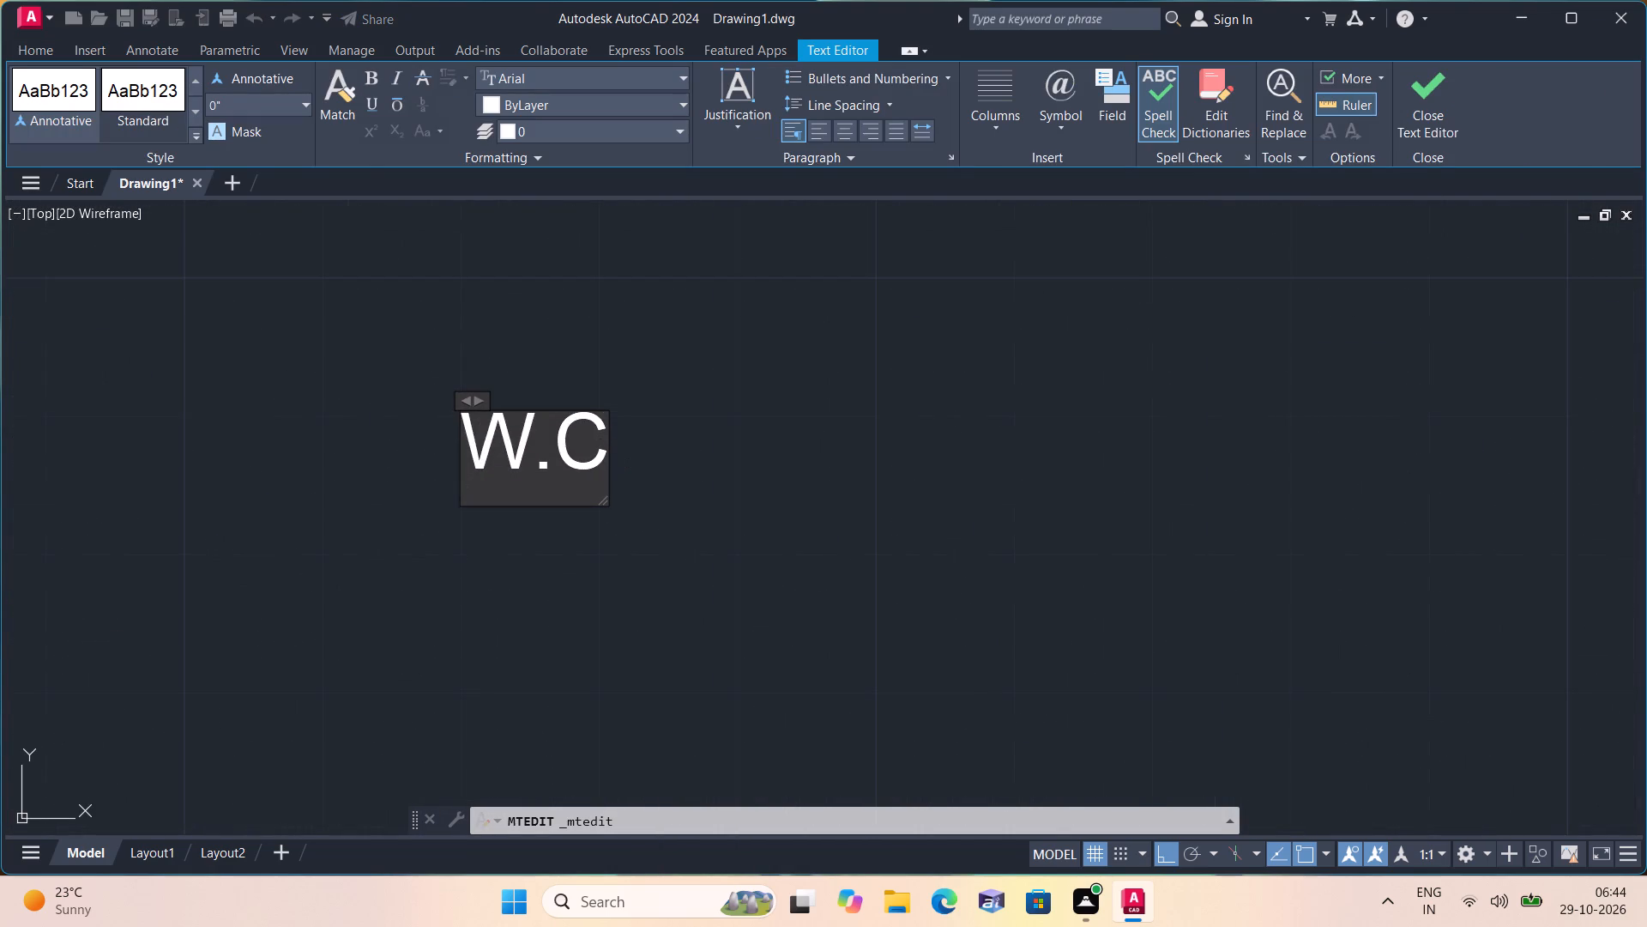
{"action": "left_click", "coordinate": [607, 447]}
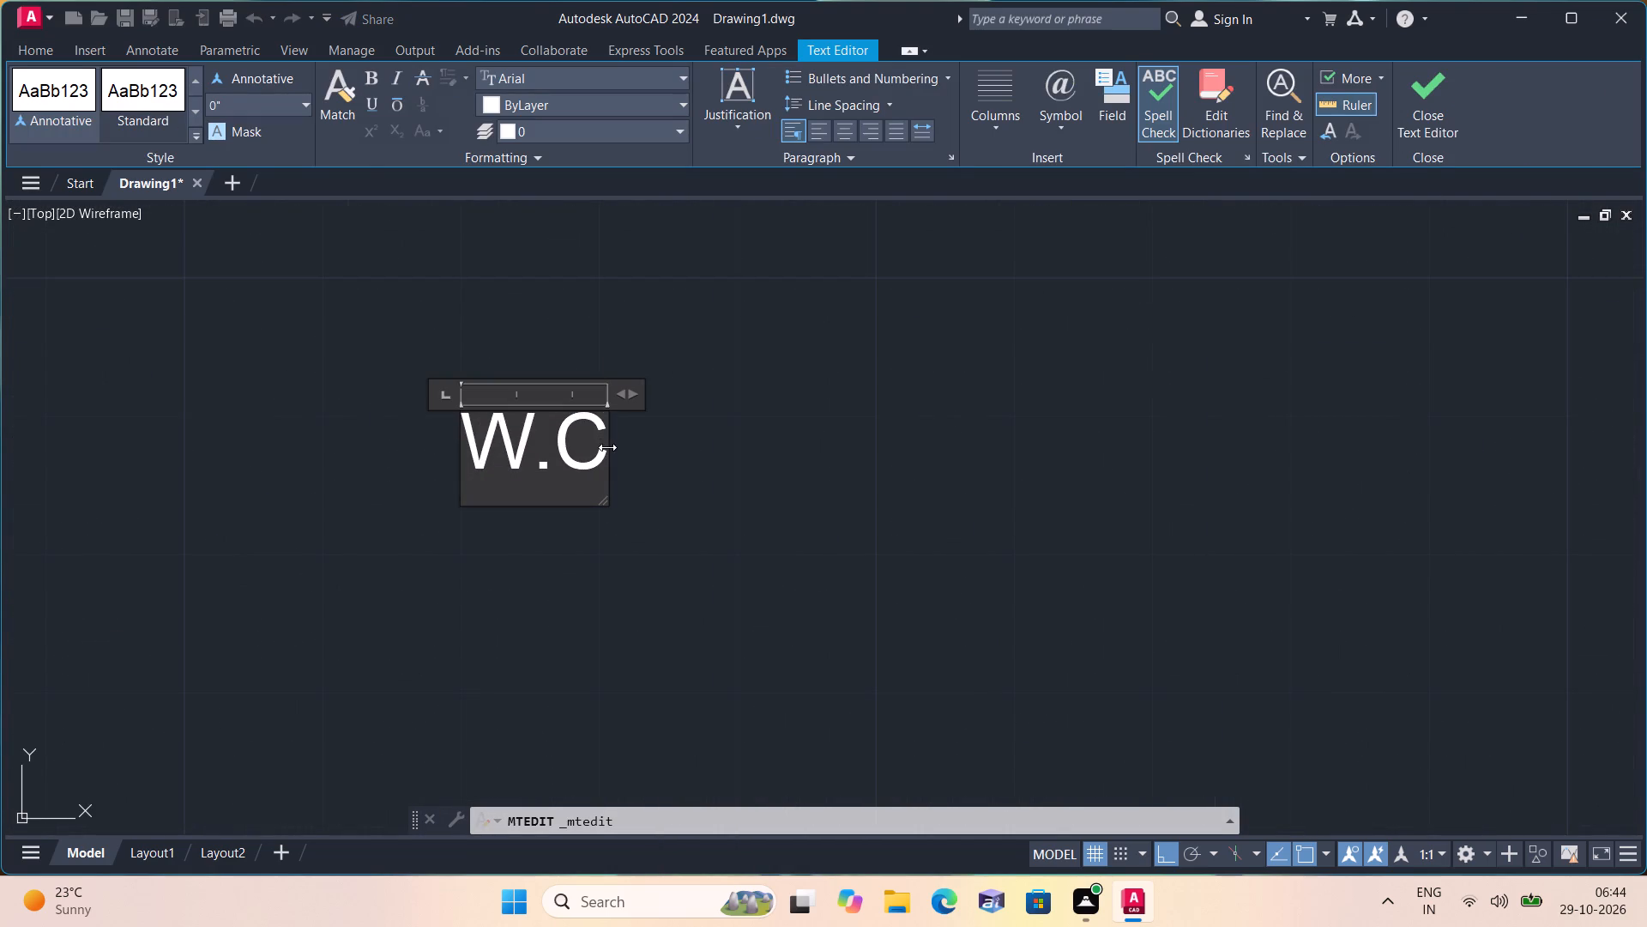
{"action": "key", "text": "Return"}
{"action": "type", "text": "3'8\""}
{"action": "key", "text": "x"}
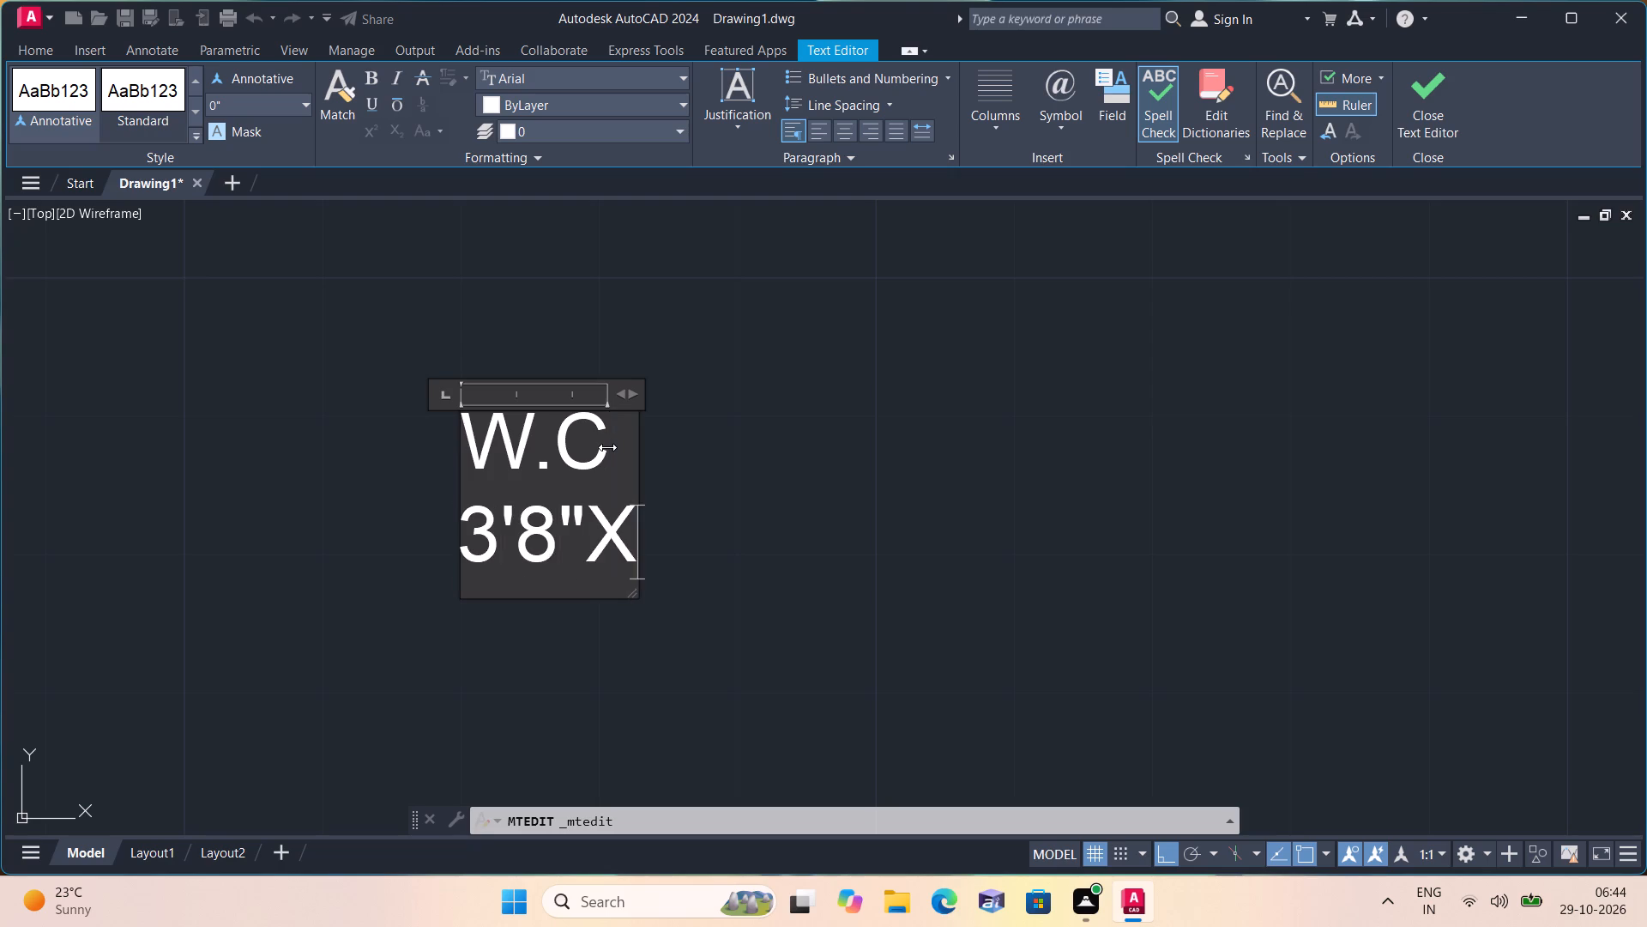
{"action": "type", "text": "4'0\""}
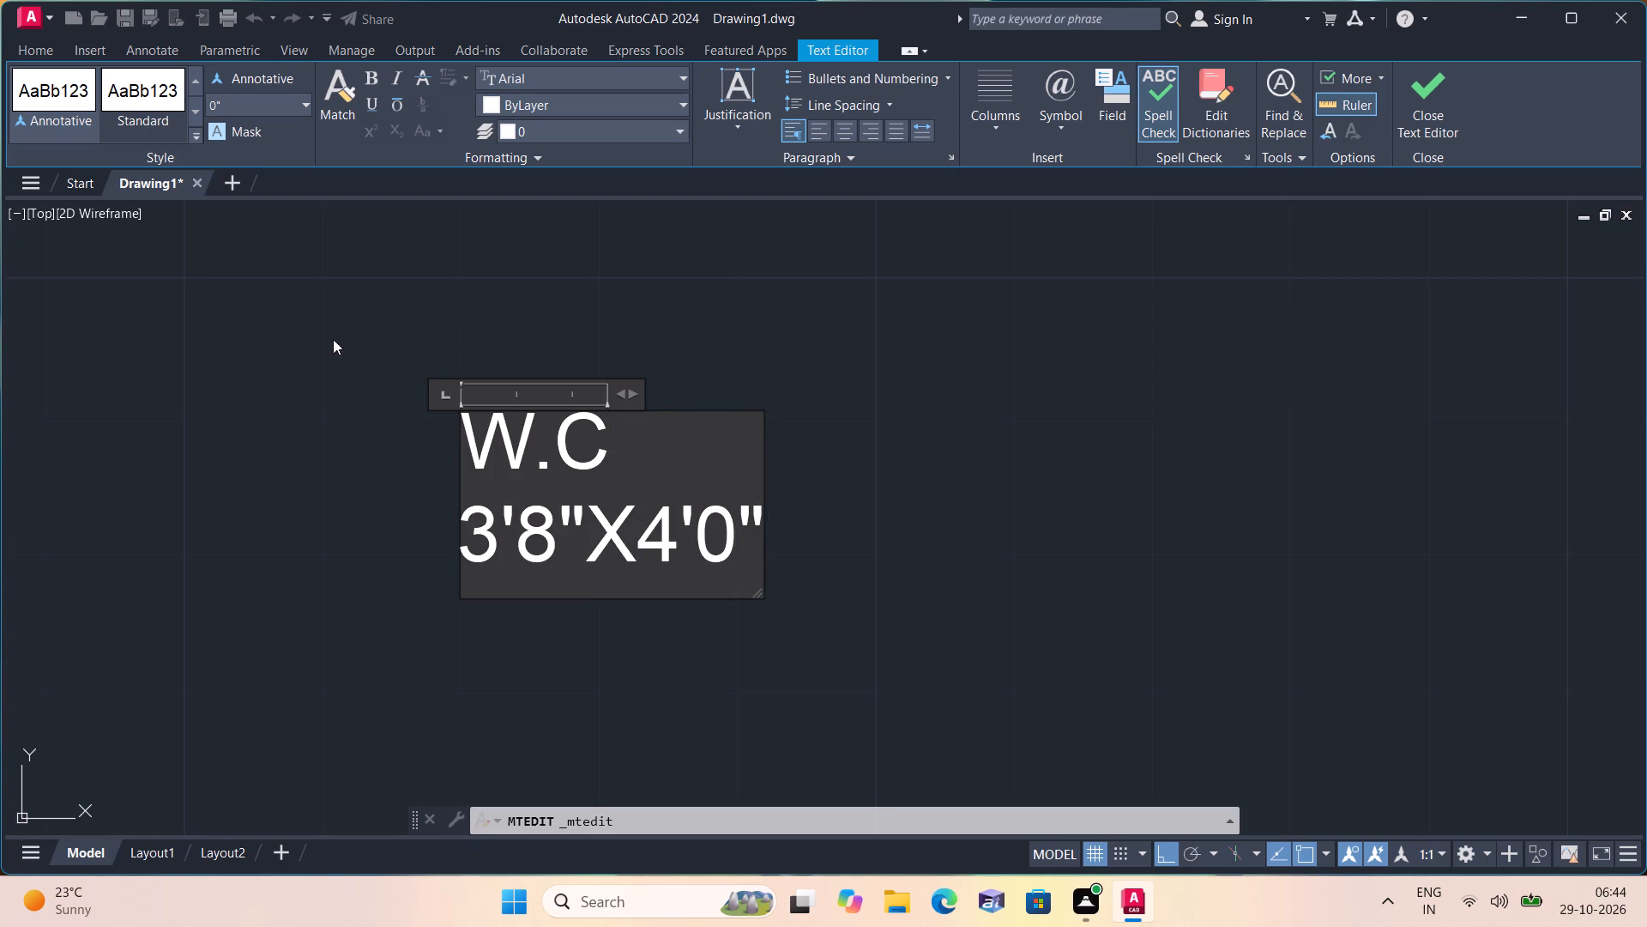
{"action": "left_click", "coordinate": [330, 308]}
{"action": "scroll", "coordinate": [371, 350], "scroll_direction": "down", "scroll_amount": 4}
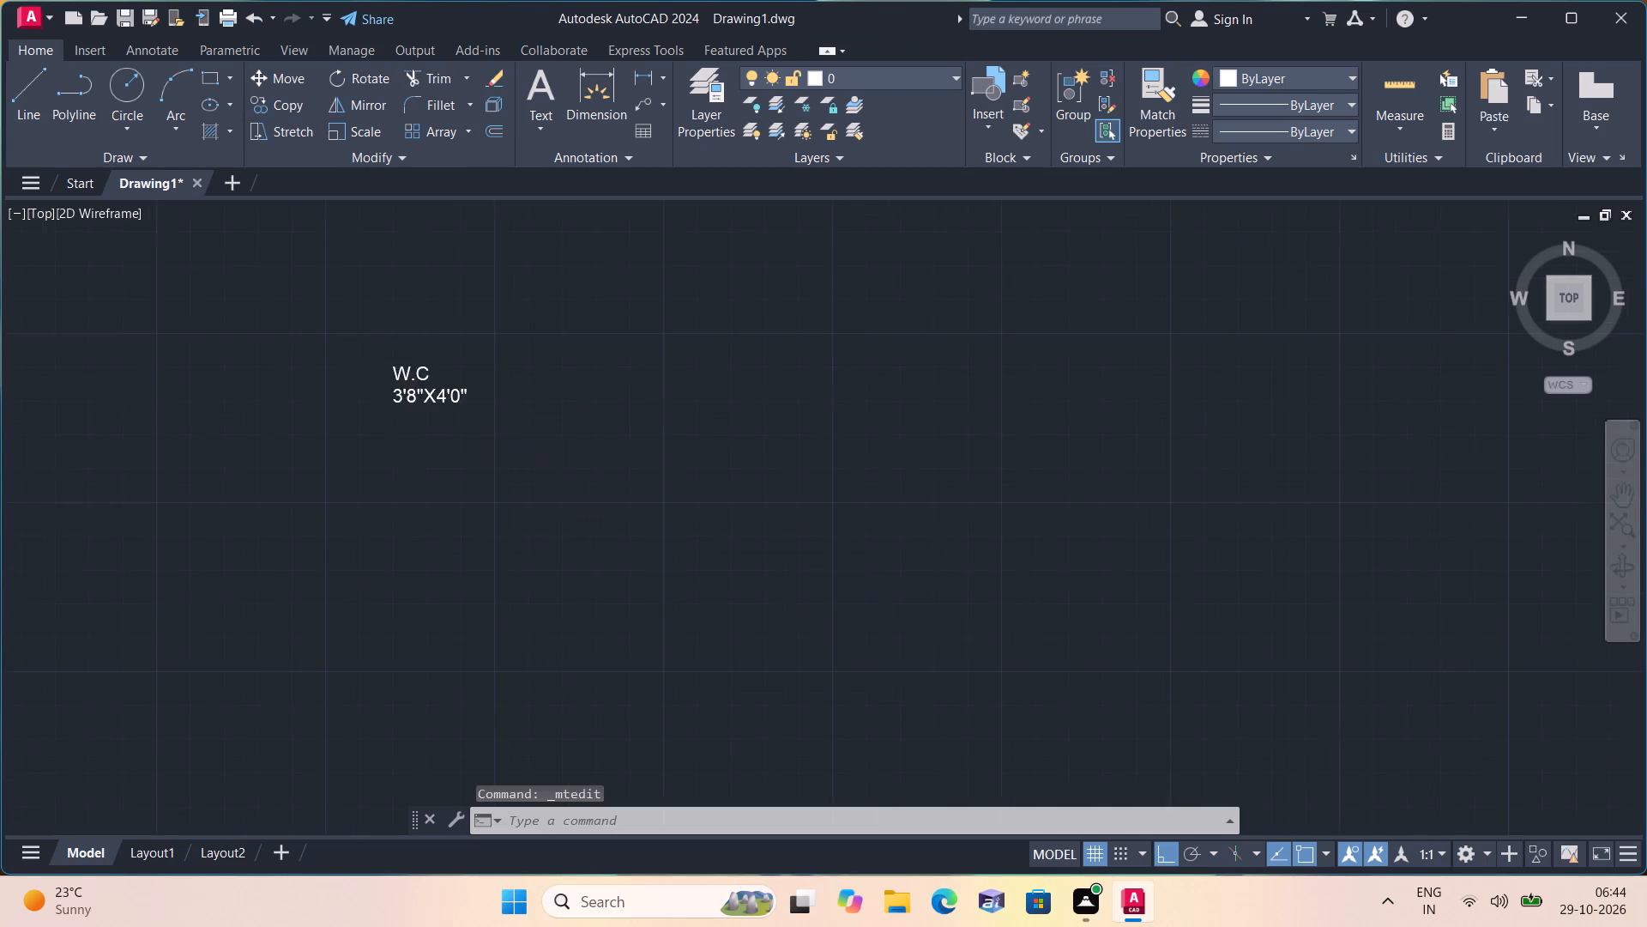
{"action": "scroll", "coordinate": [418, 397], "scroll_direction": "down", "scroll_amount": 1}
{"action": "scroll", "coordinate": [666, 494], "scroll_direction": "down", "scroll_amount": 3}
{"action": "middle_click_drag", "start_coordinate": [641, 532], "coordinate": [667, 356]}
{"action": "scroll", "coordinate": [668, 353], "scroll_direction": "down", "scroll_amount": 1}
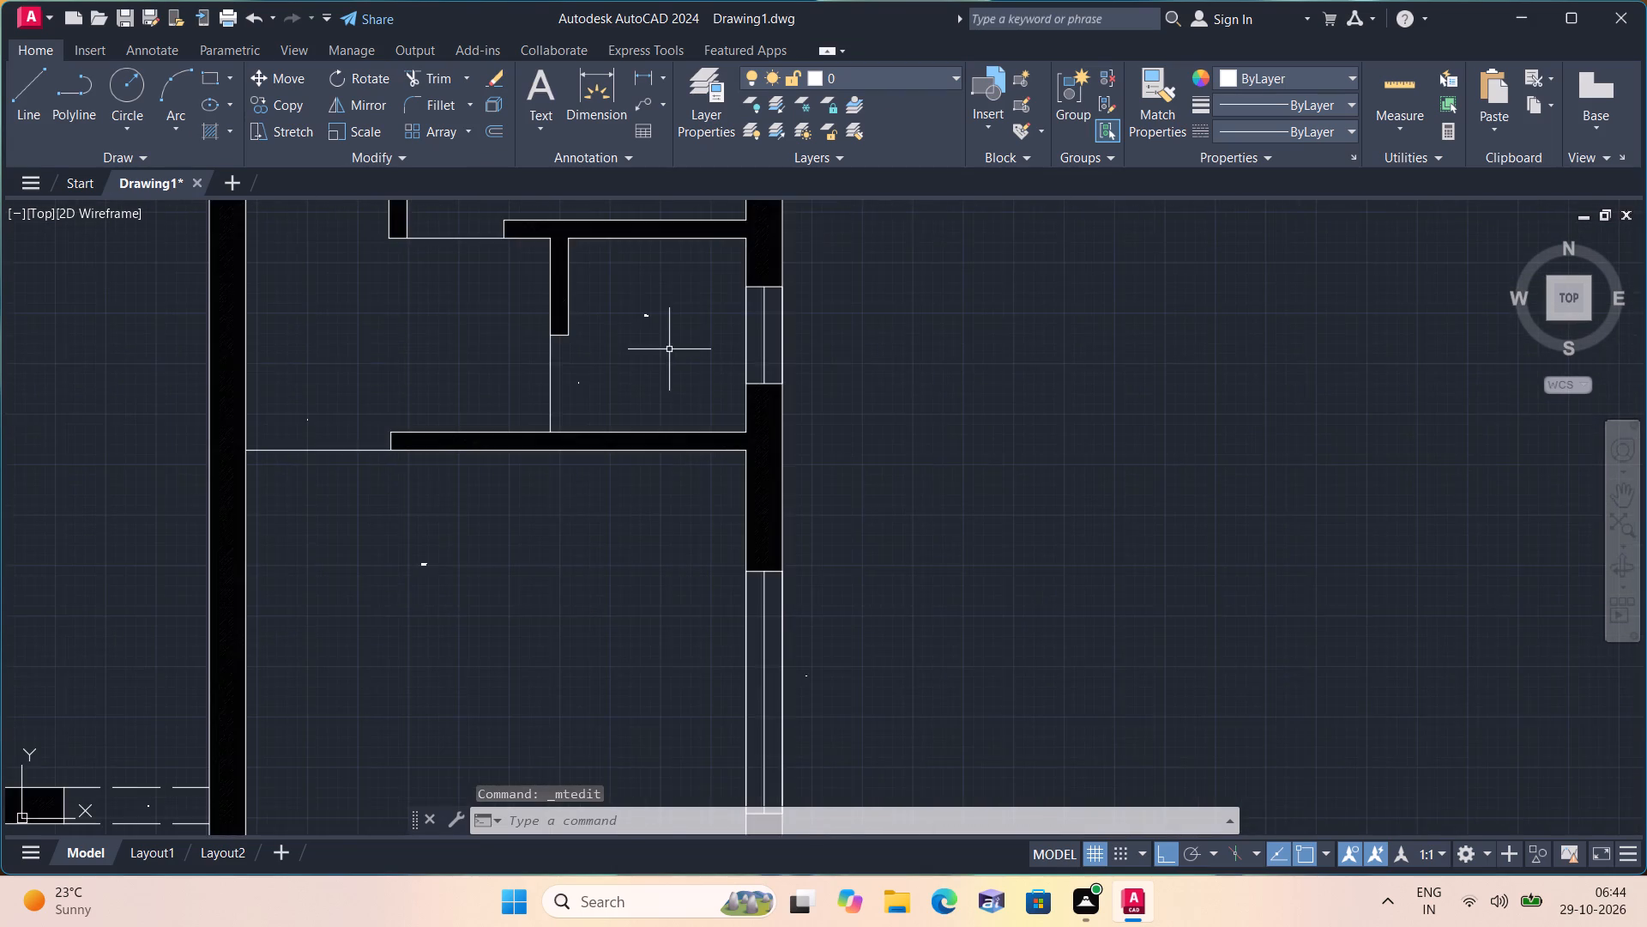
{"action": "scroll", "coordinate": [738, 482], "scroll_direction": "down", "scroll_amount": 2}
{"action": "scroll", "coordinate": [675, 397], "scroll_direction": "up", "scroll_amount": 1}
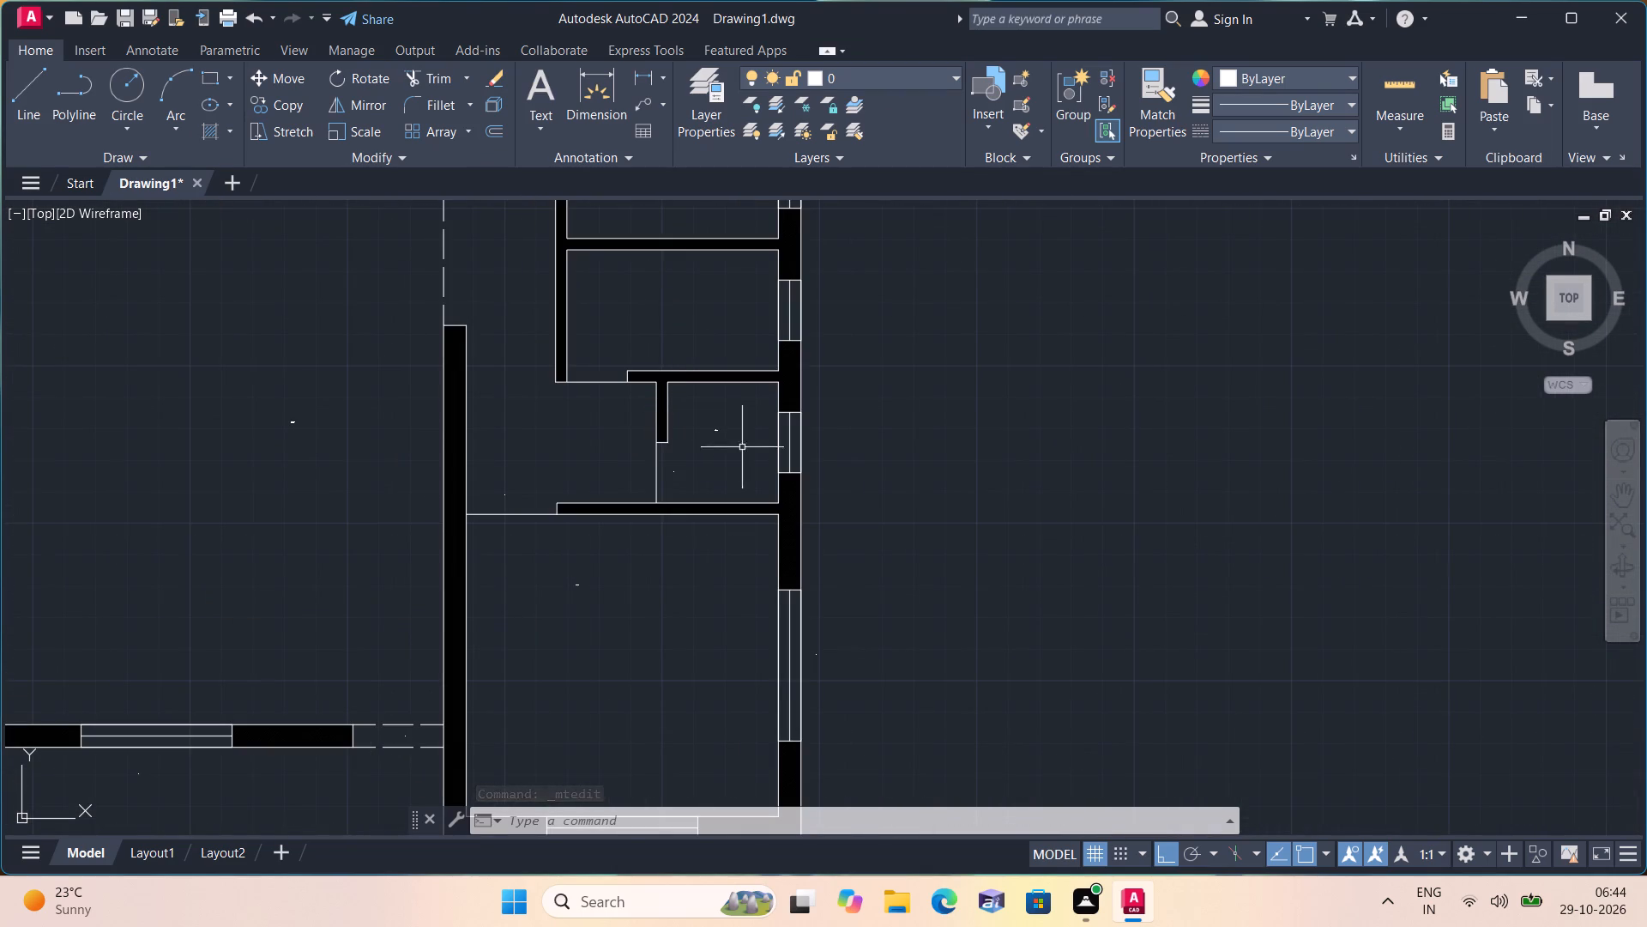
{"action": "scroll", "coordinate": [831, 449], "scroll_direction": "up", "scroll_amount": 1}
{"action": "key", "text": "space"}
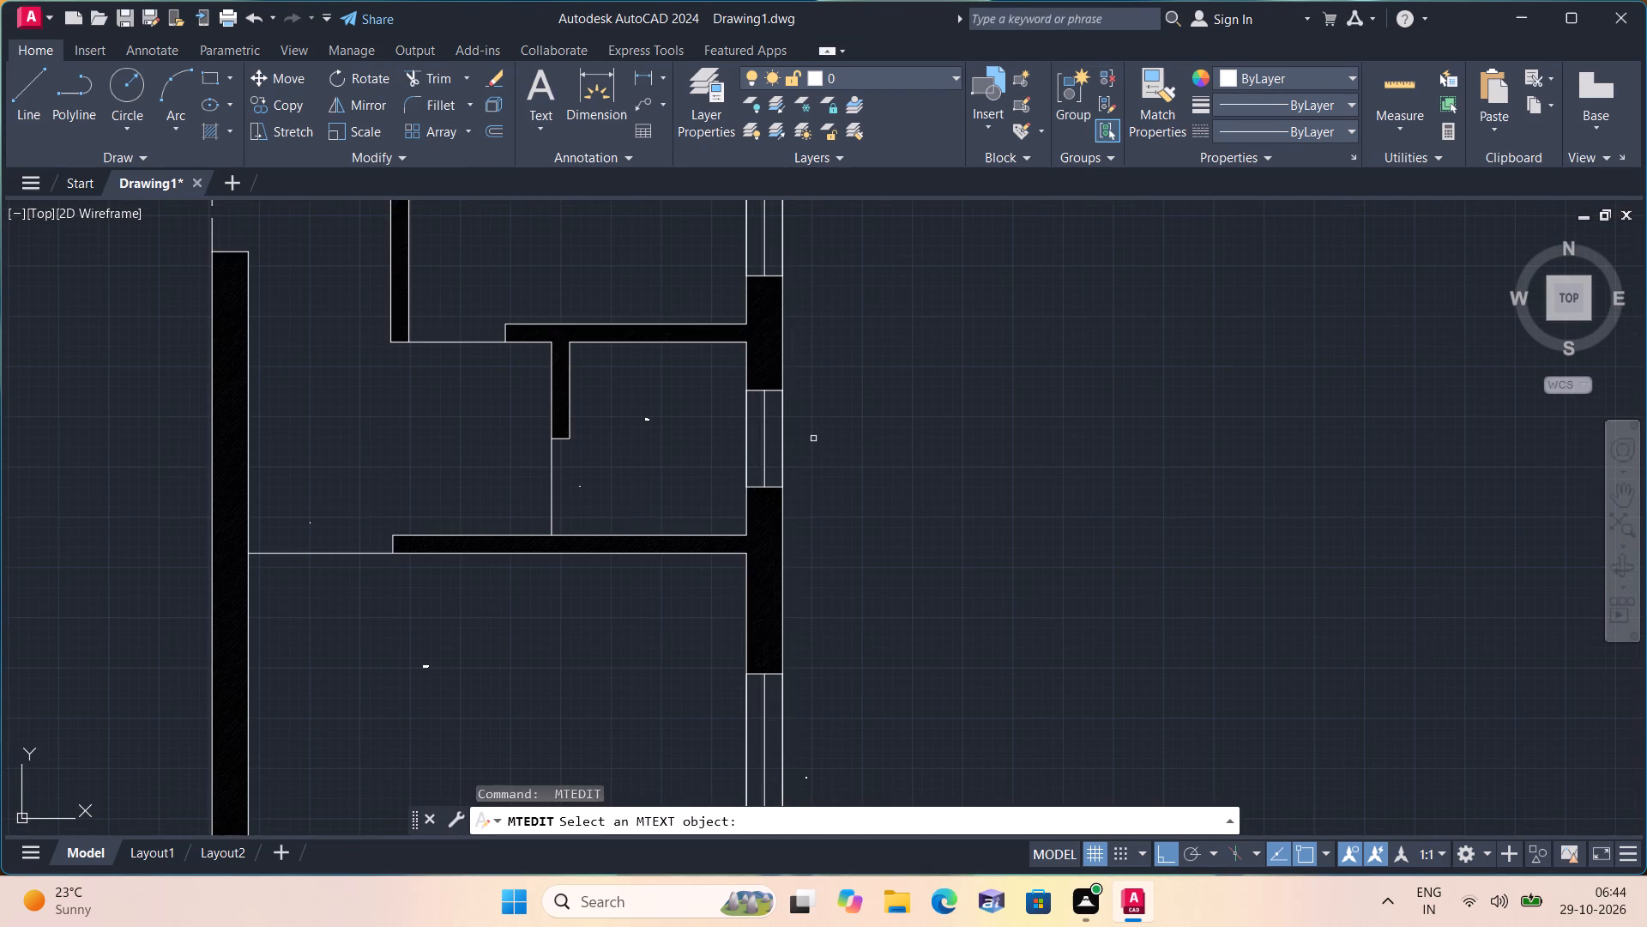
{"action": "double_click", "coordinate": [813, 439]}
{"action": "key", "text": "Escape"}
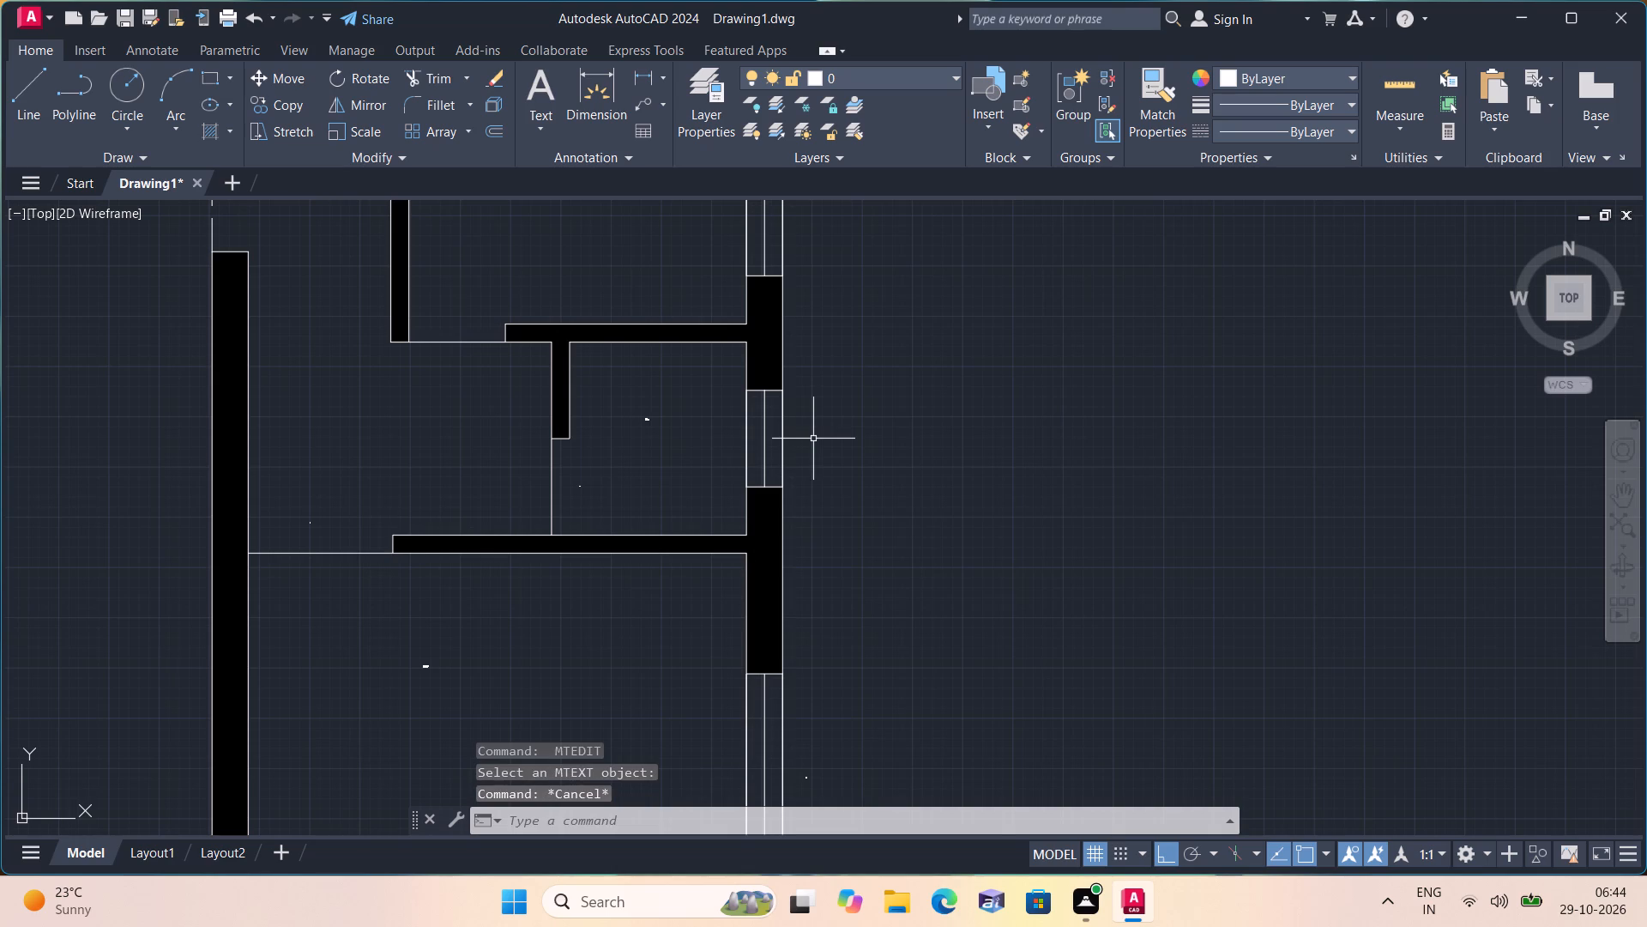
Add the multiline text label "V" outside the W.C room's window in the right outer wall.
{"action": "type", "text": "MT"}
{"action": "key", "text": "space"}
{"action": "triple_click", "coordinate": [813, 439]}
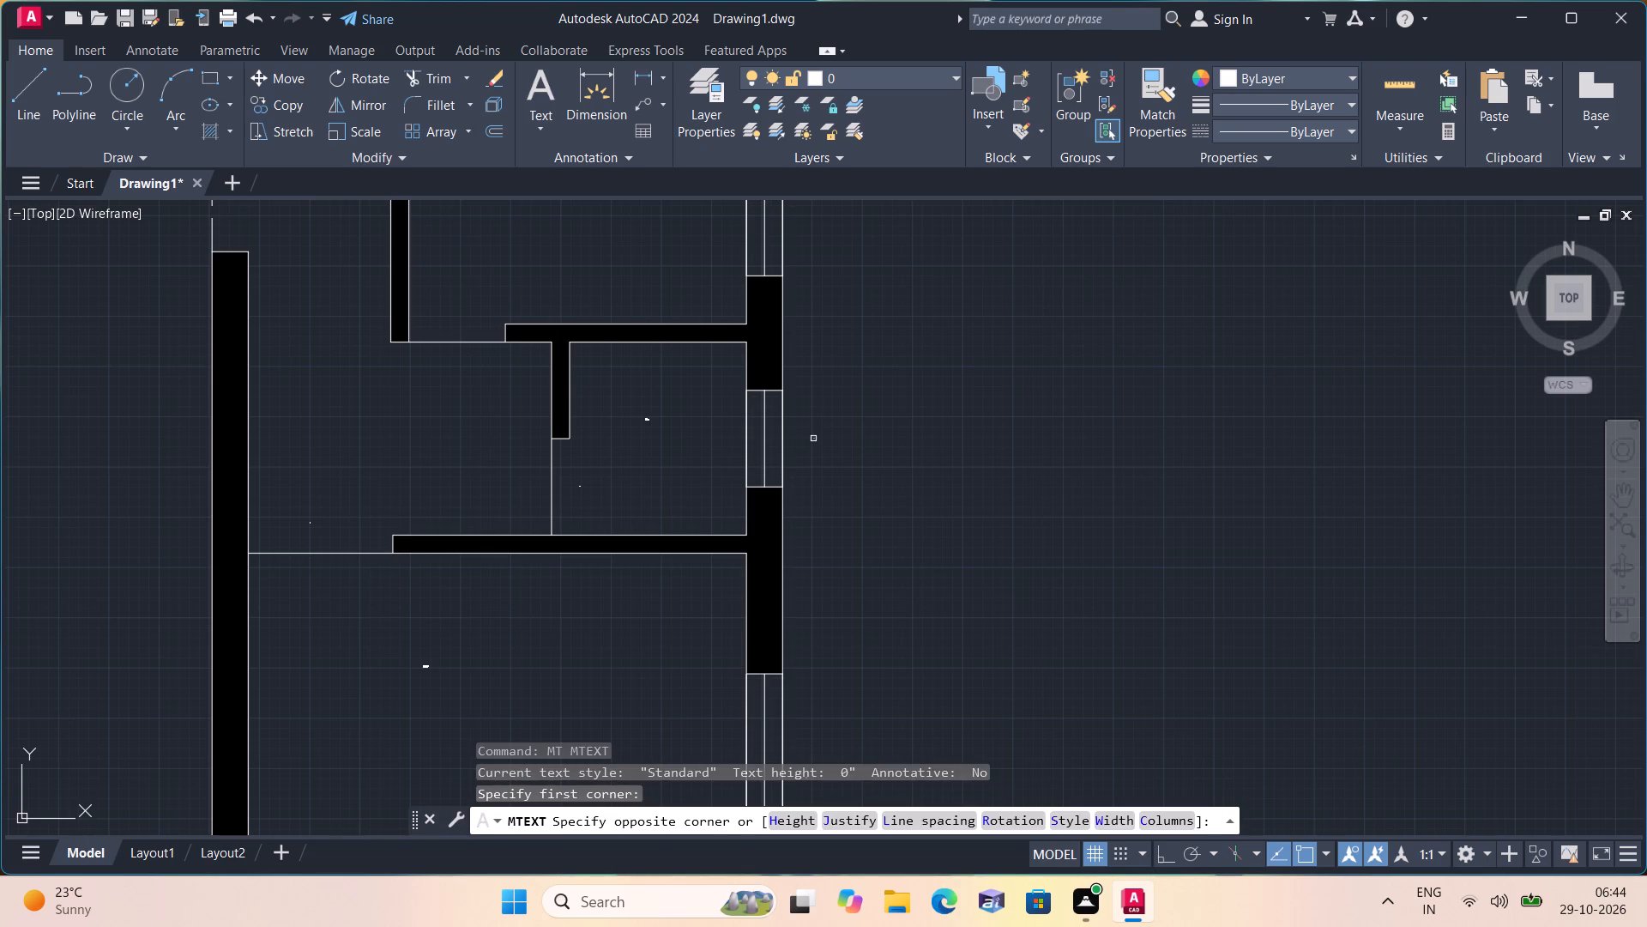
{"action": "left_click", "coordinate": [813, 439]}
{"action": "key", "text": "v"}
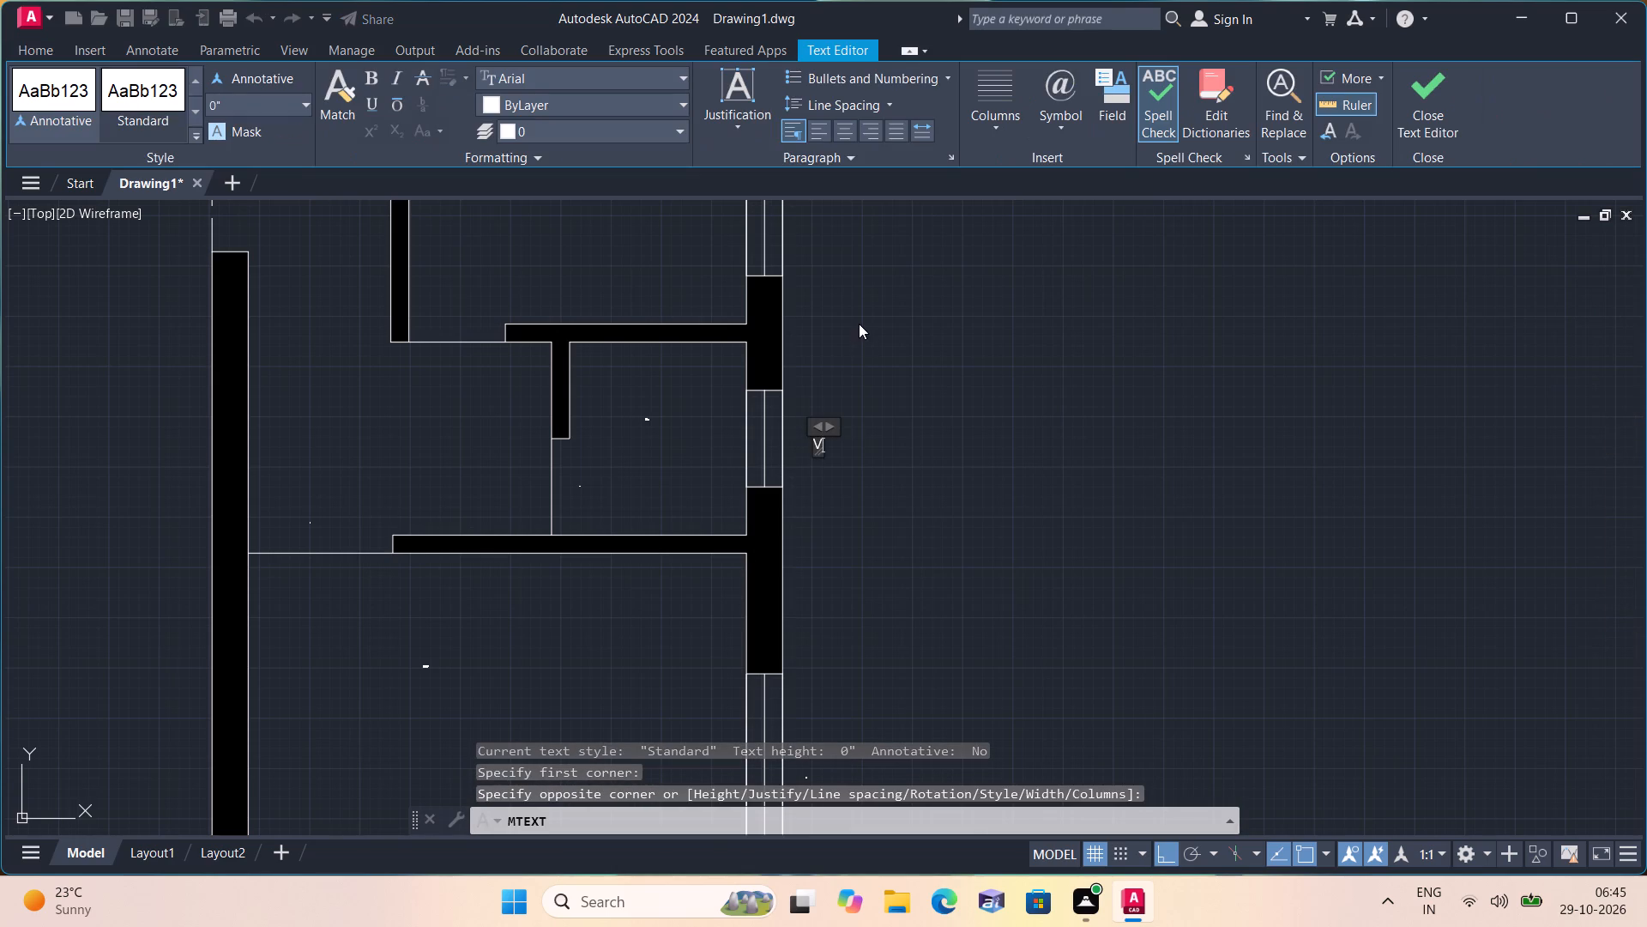
{"action": "left_click", "coordinate": [859, 324]}
Add the multiline text label "D1" at the door opening in the bottom wall of the room above the W.C.
{"action": "middle_click_drag", "start_coordinate": [863, 330], "coordinate": [896, 427]}
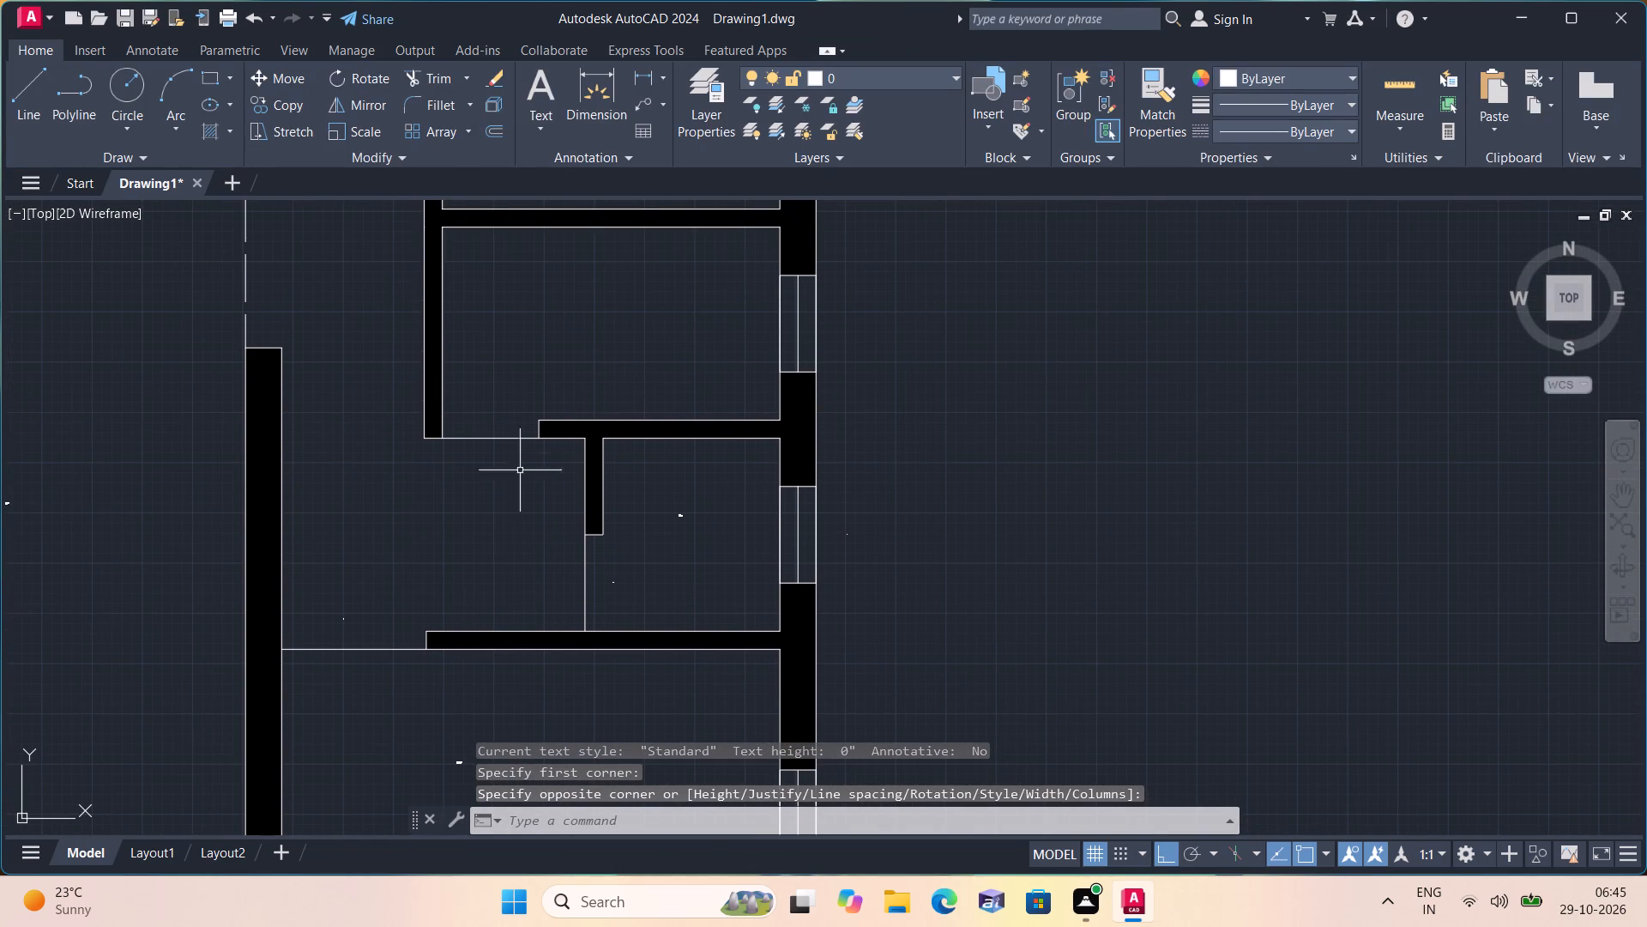
{"action": "key", "text": "space"}
{"action": "triple_click", "coordinate": [490, 423]}
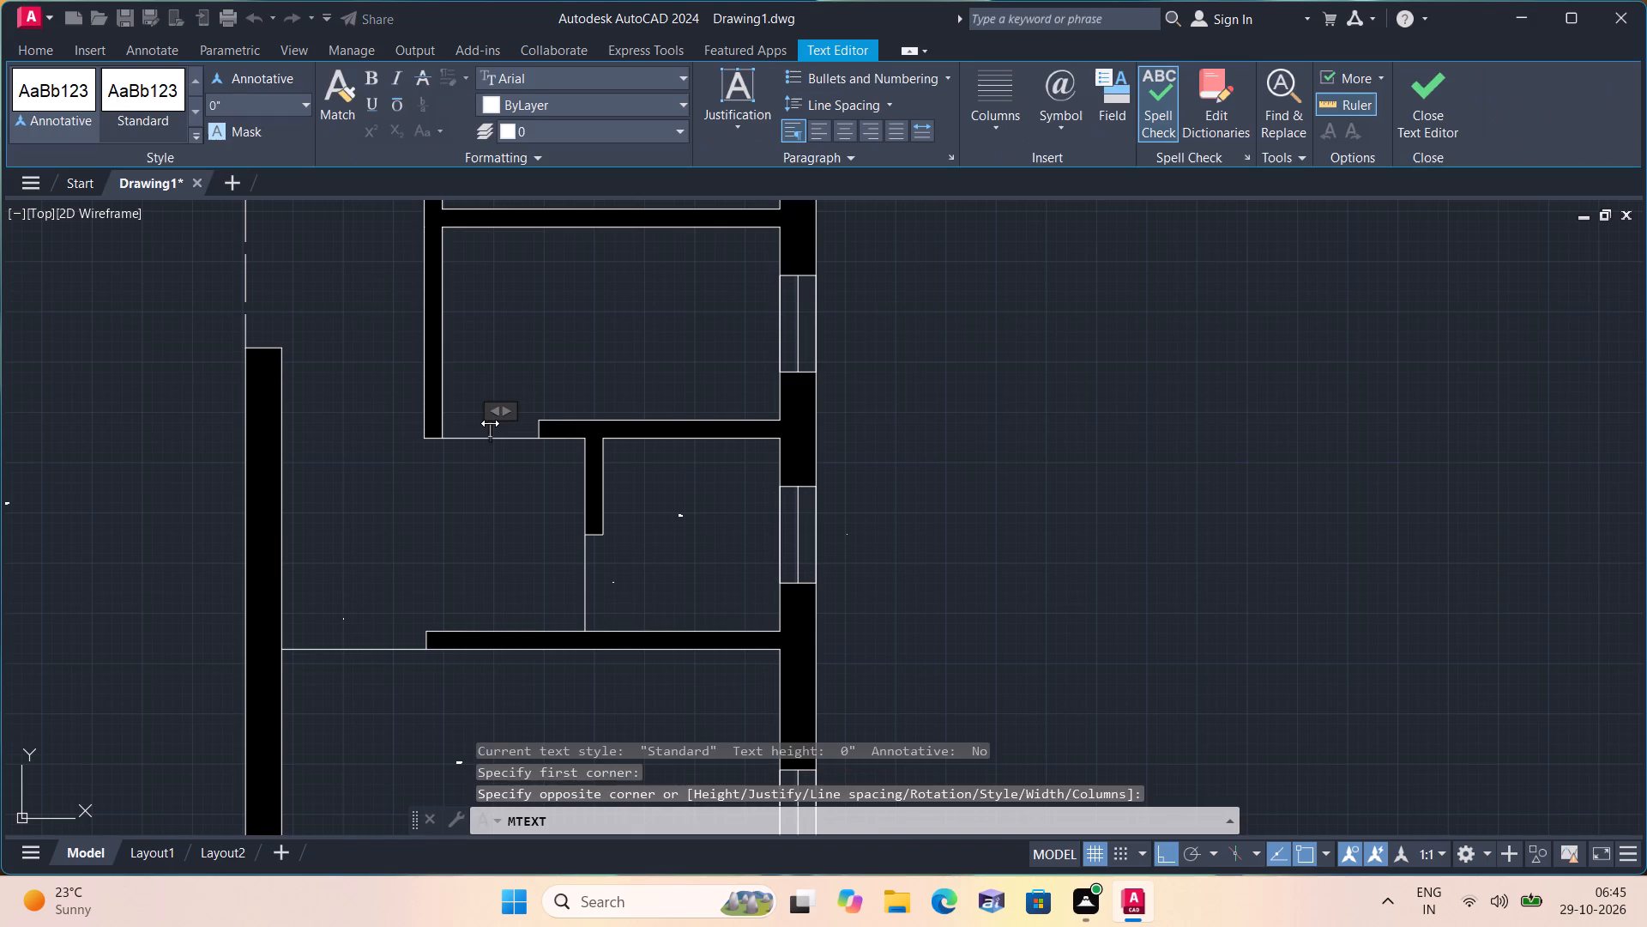
{"action": "type", "text": "D1"}
{"action": "left_click", "coordinate": [513, 362]}
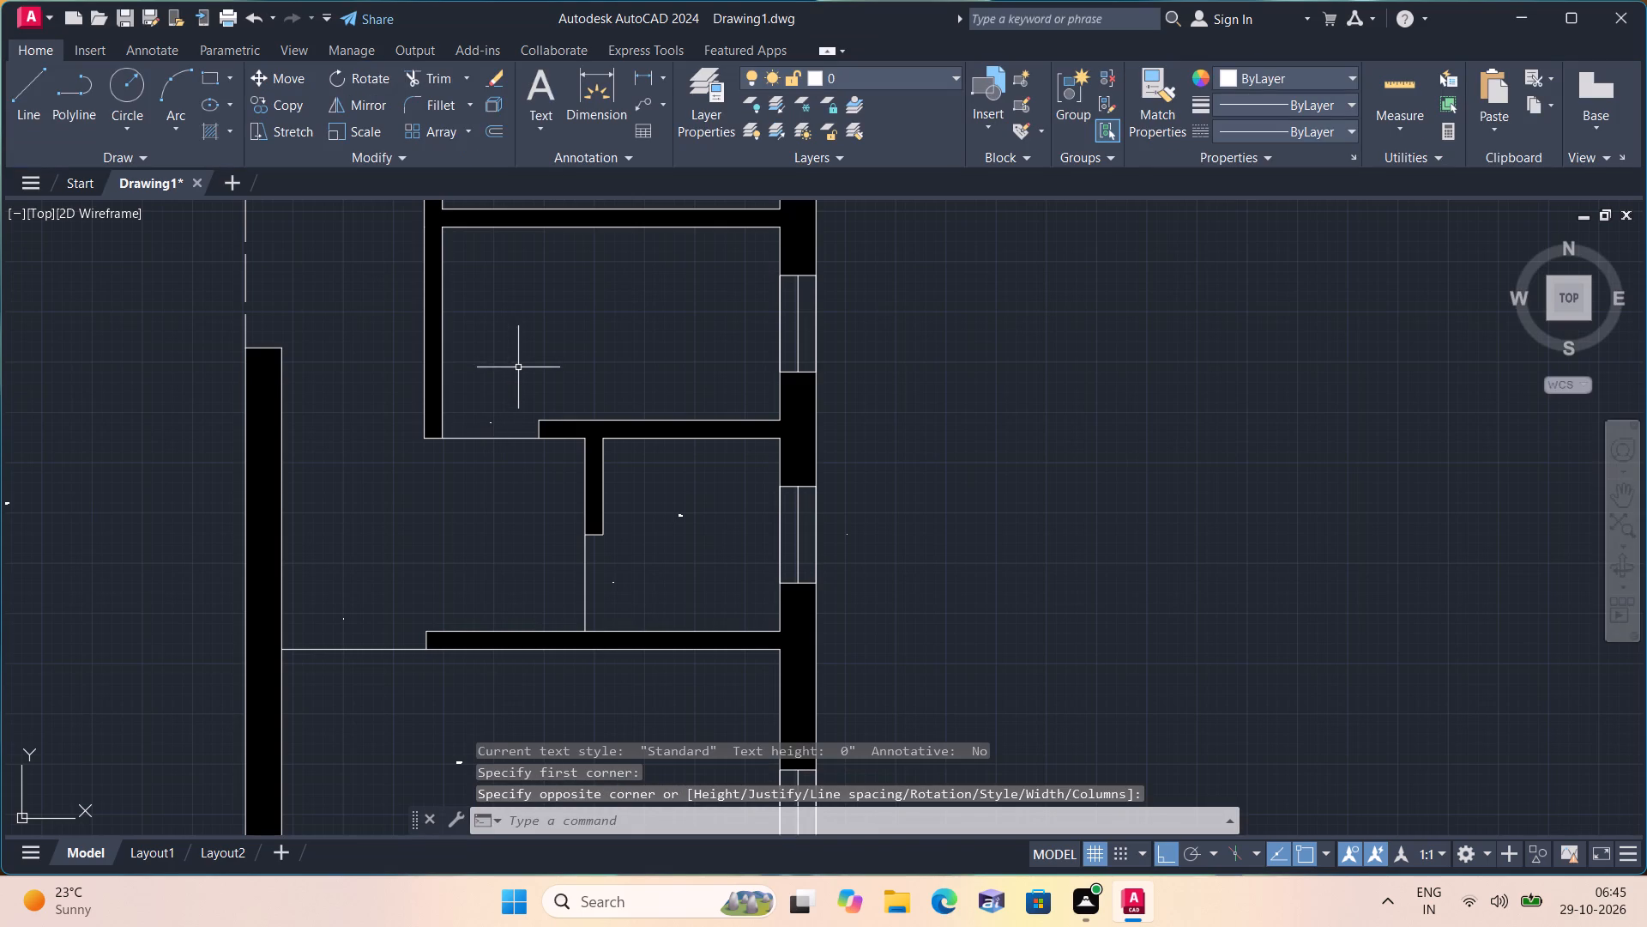
Add the multiline text label "O" at the dashed wall opening beside the passage, west of the small rooms.
{"action": "scroll", "coordinate": [521, 371], "scroll_direction": "down", "scroll_amount": 1}
{"action": "middle_click_drag", "start_coordinate": [521, 372], "coordinate": [581, 448]}
{"action": "key", "text": "space"}
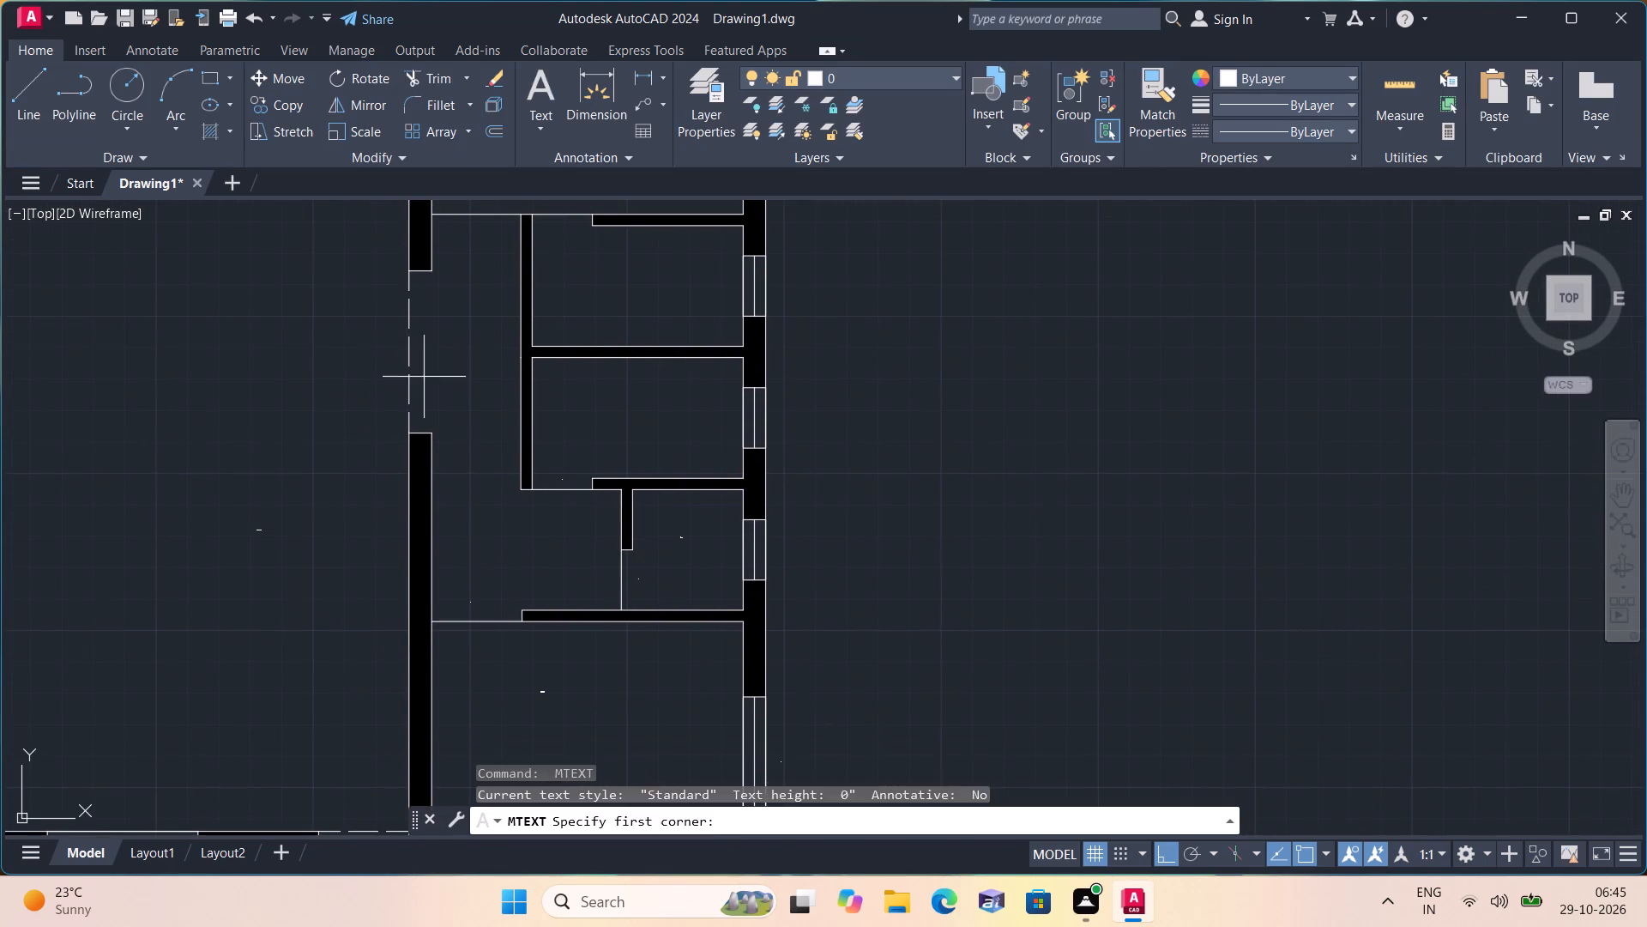
{"action": "triple_click", "coordinate": [424, 363]}
{"action": "left_click", "coordinate": [424, 362]}
{"action": "key", "text": "o"}
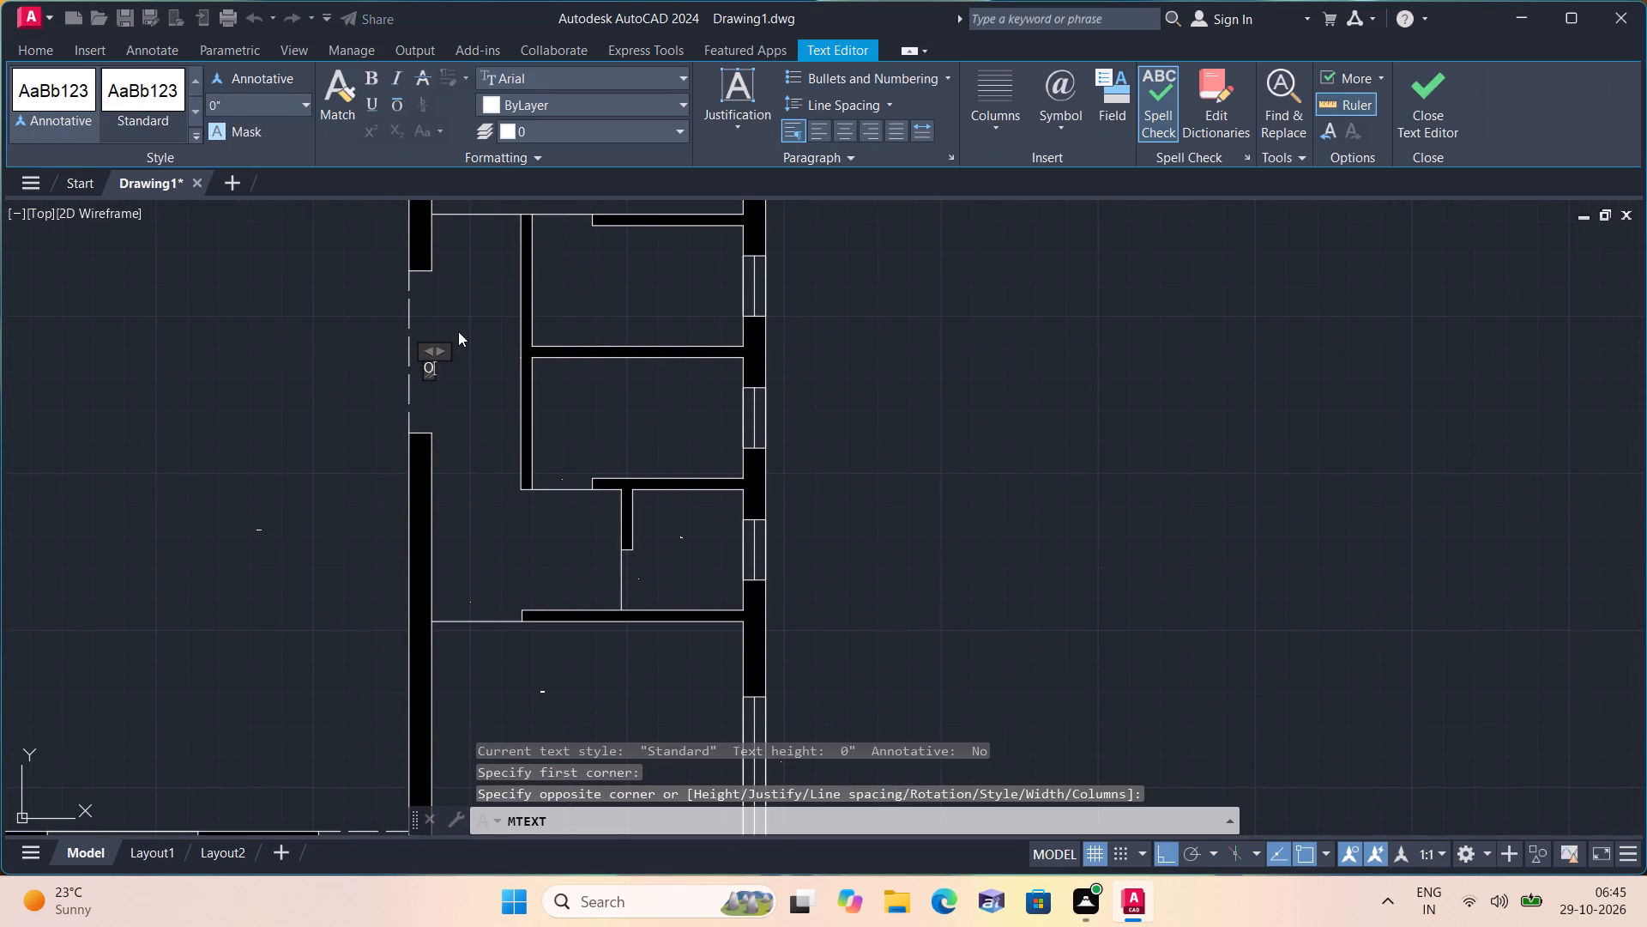
{"action": "left_click", "coordinate": [460, 326]}
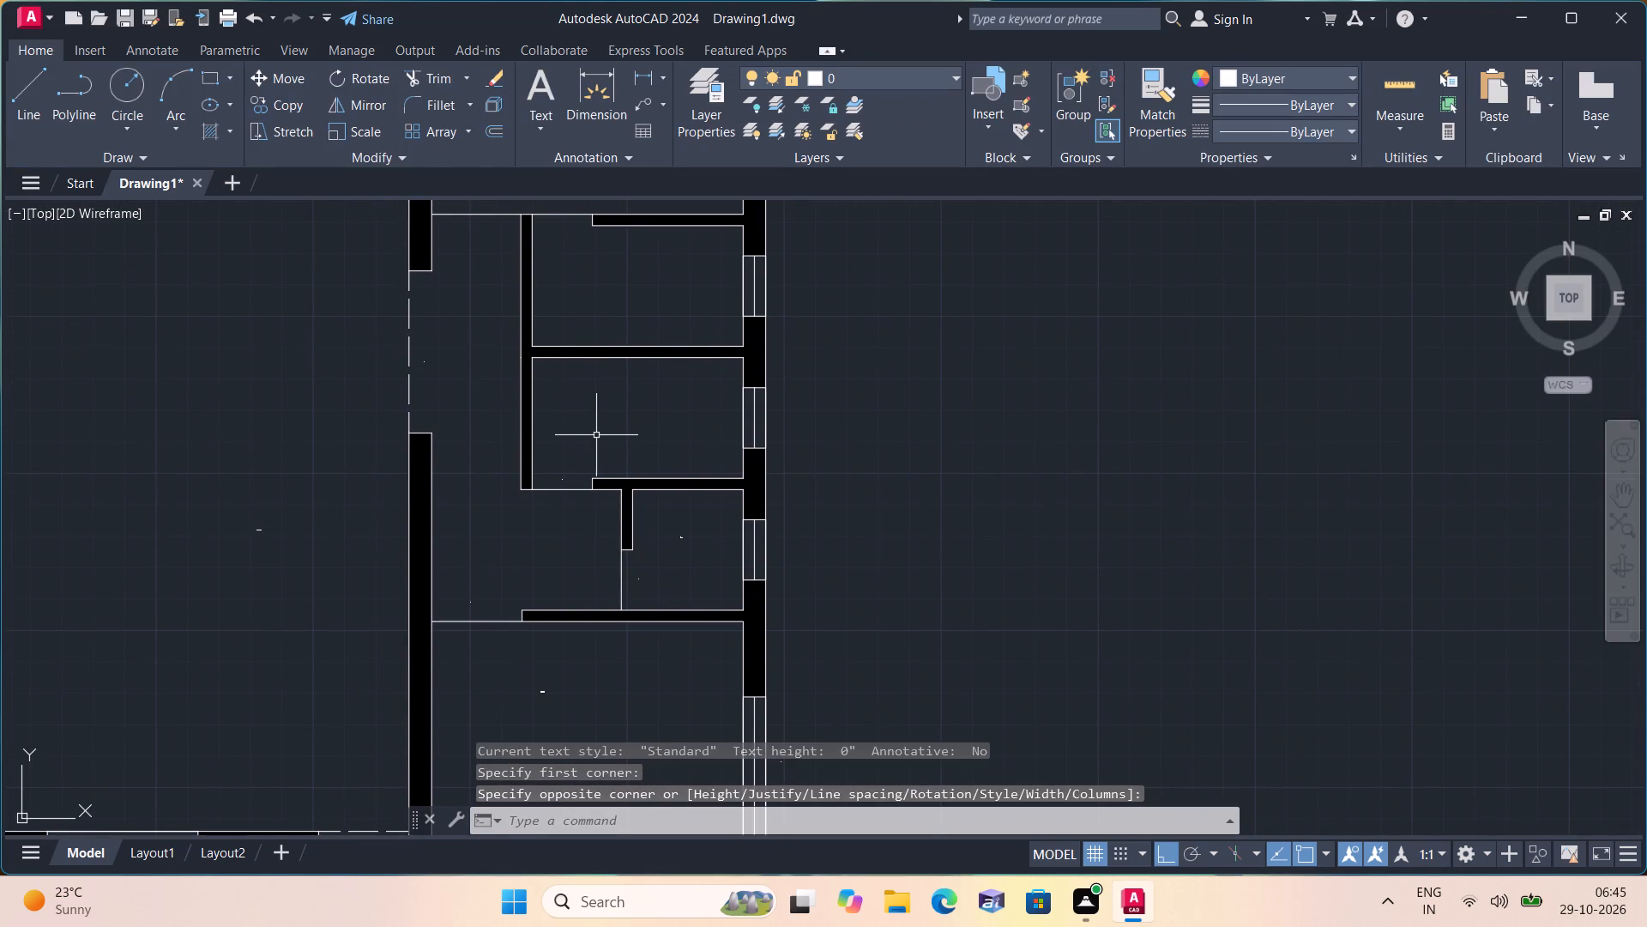
Add the two-line multiline text label "BATHROOM" and "7'0"X4'0"" inside the room directly above the W.C.
{"action": "key", "text": "space"}
{"action": "triple_click", "coordinate": [608, 431]}
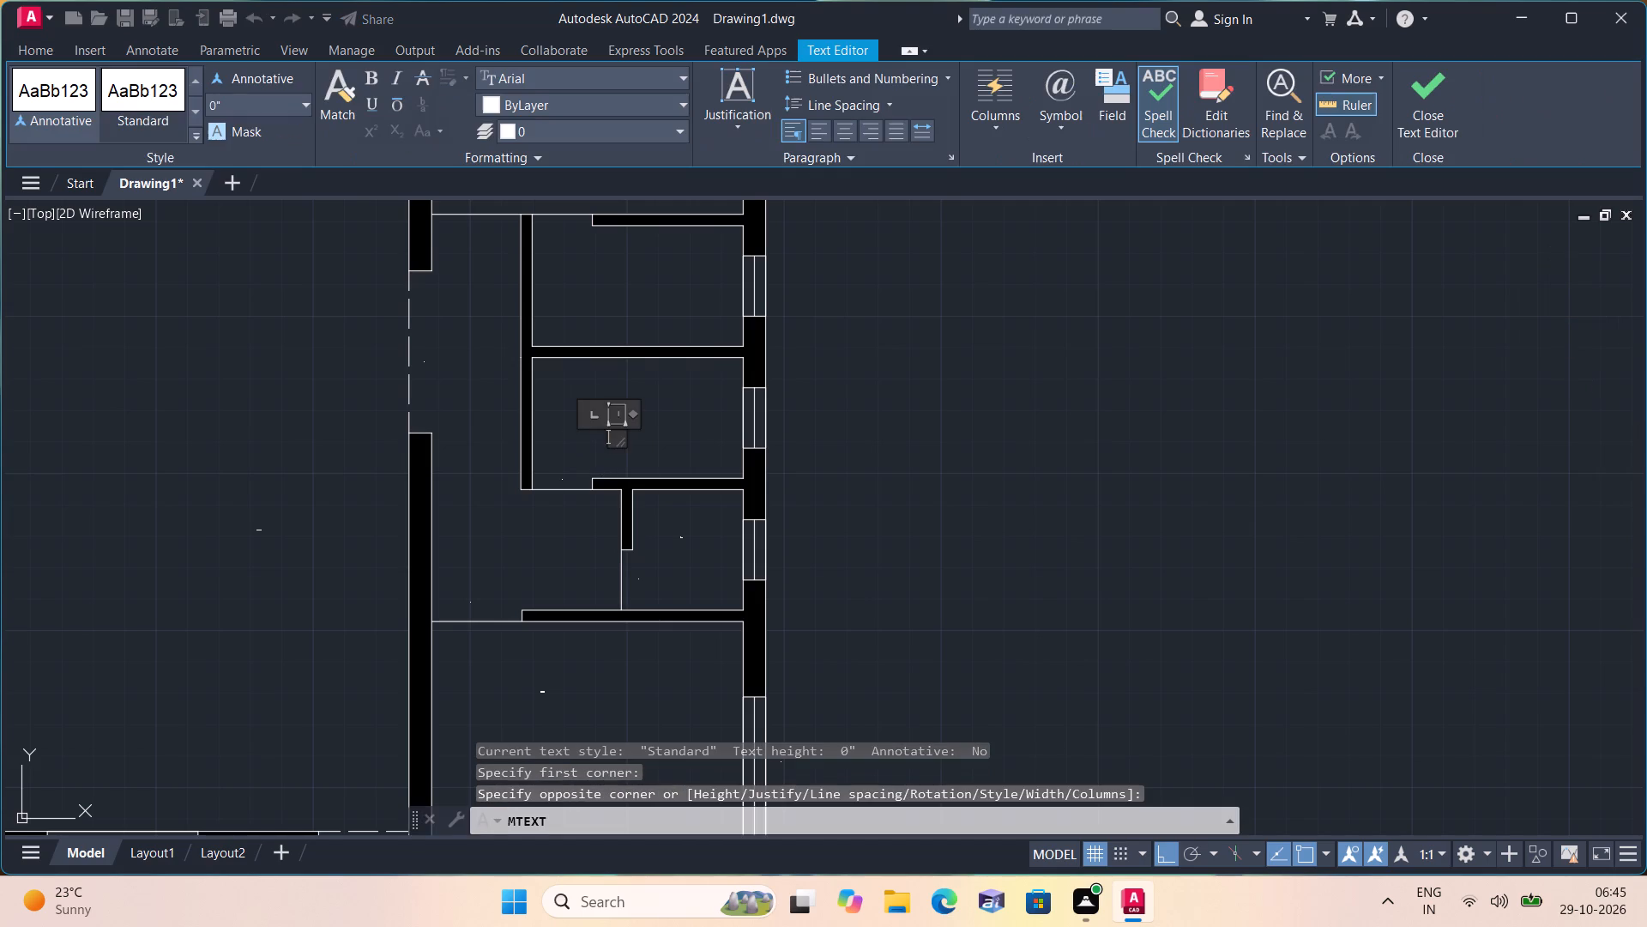
{"action": "type", "text": "BATHROOM"}
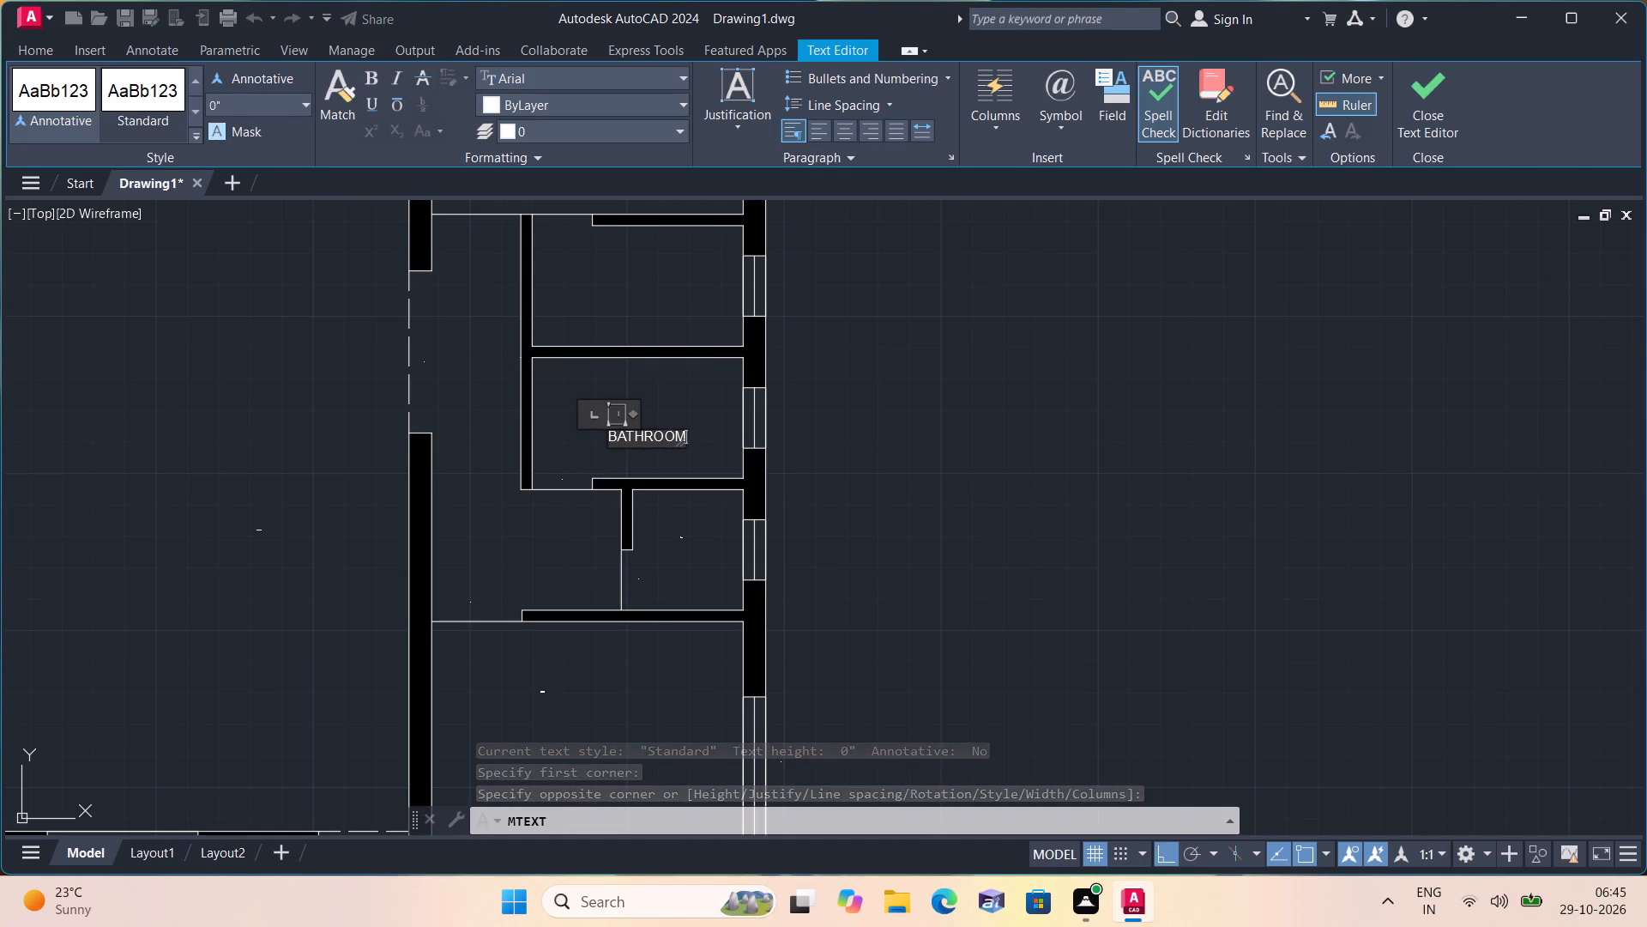
{"action": "key", "text": "Return"}
{"action": "type", "text": "7'"}
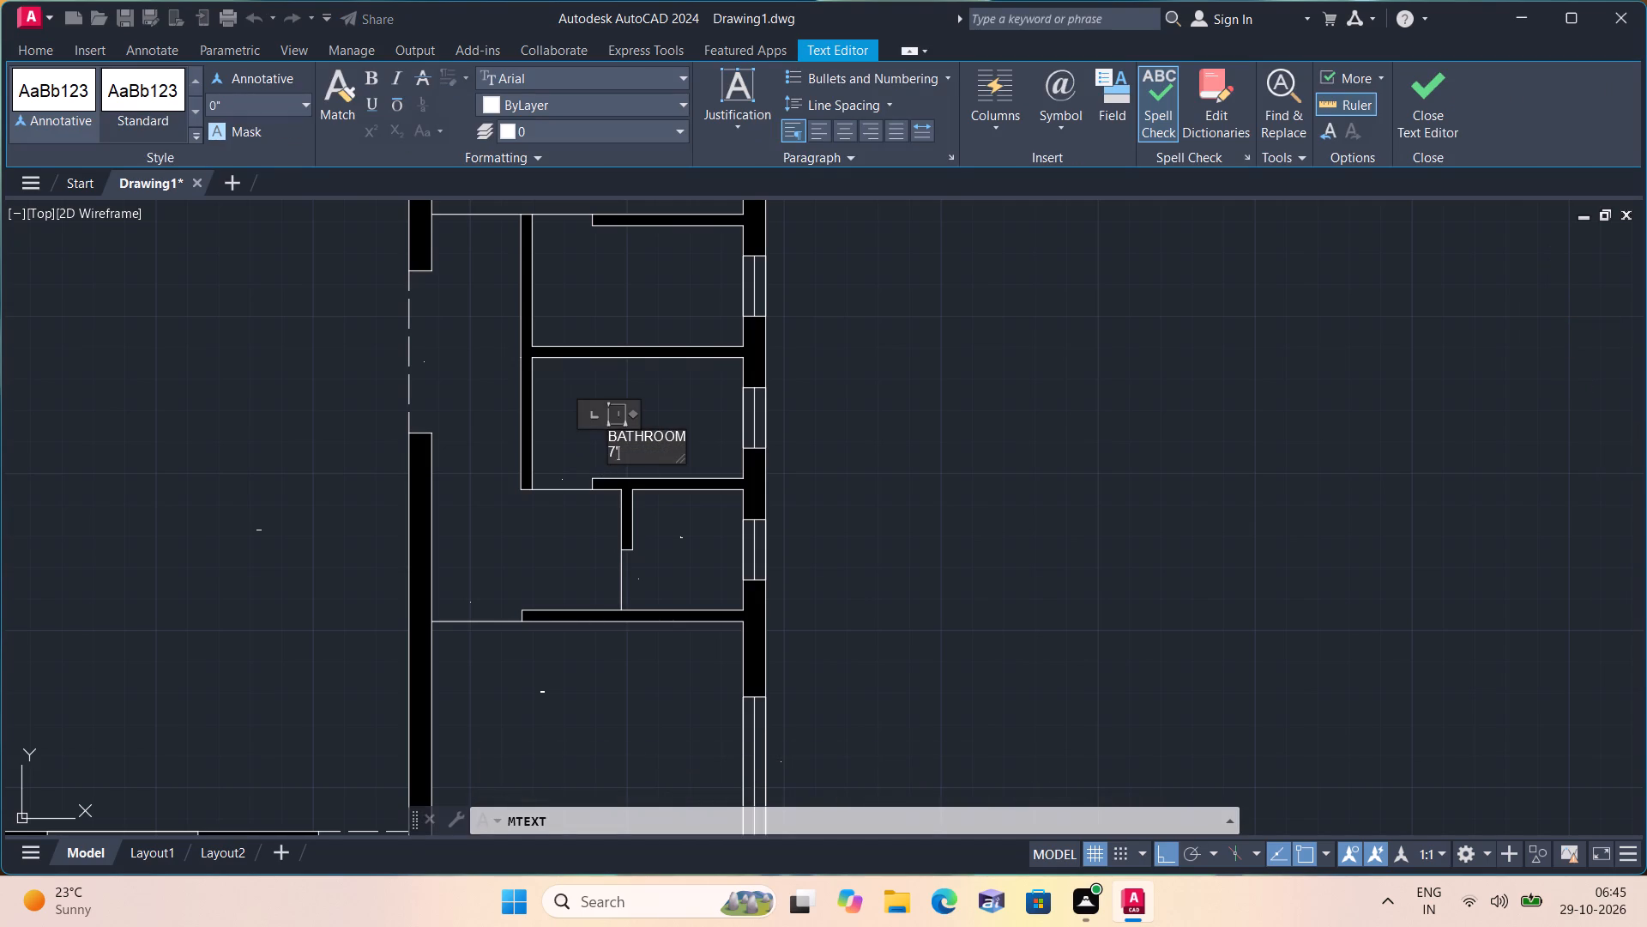
{"action": "type", "text": "0\"X4'00\""}
{"action": "scroll", "coordinate": [657, 456], "scroll_direction": "up", "scroll_amount": 2}
{"action": "left_click", "coordinate": [655, 444]}
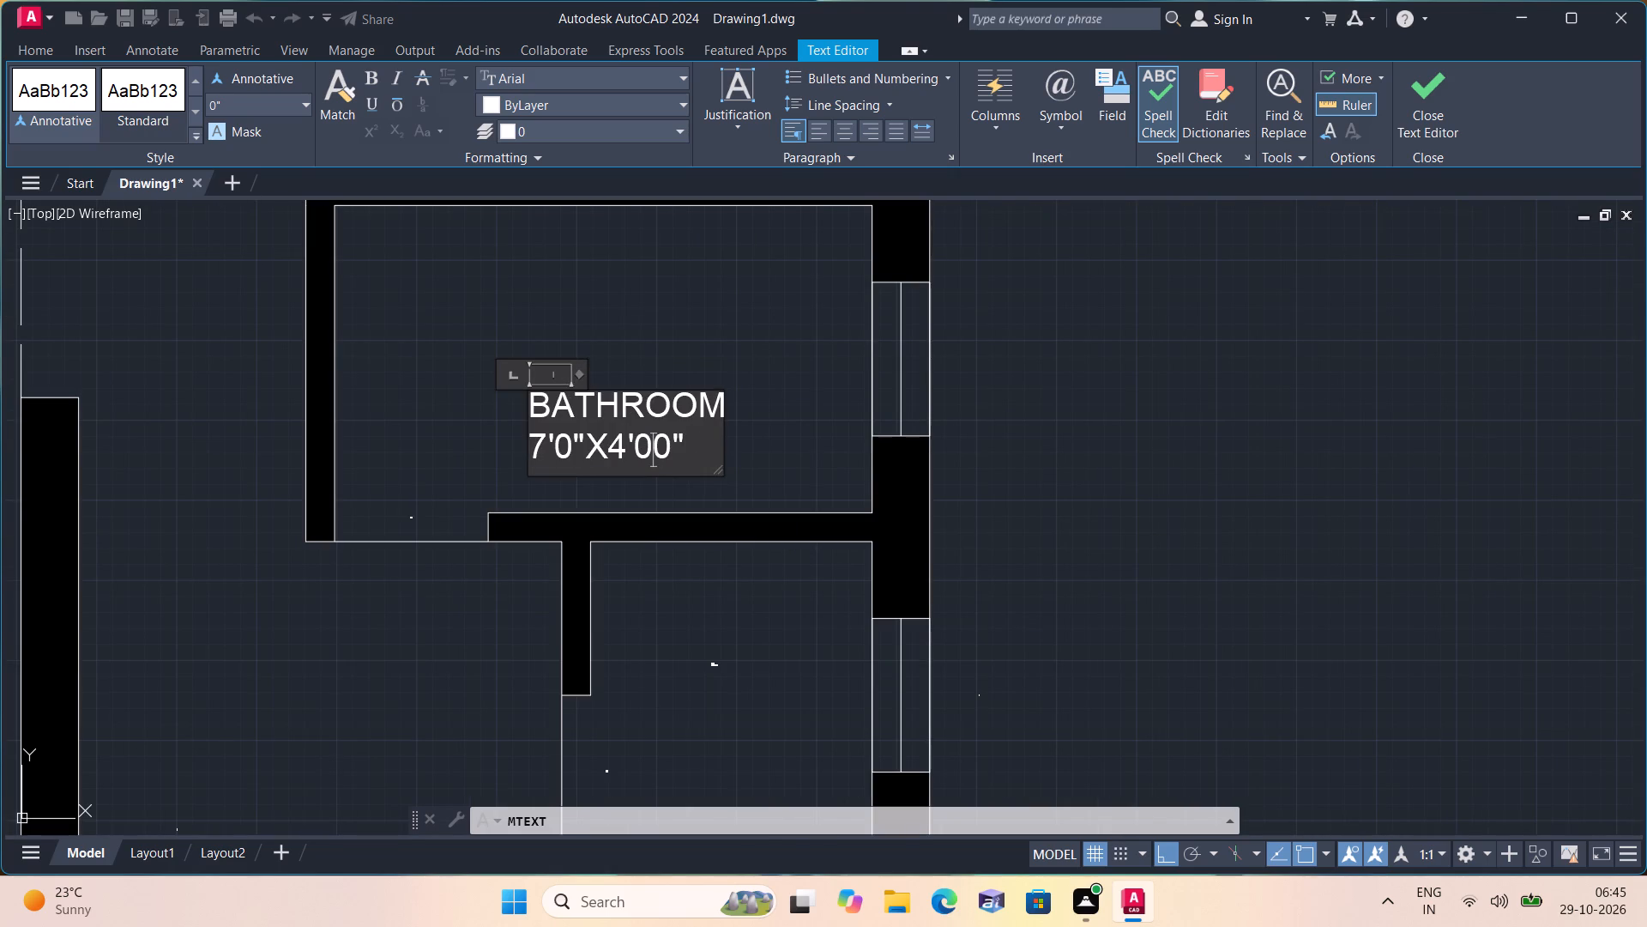
{"action": "key", "text": "BackSpace"}
{"action": "left_click", "coordinate": [634, 308]}
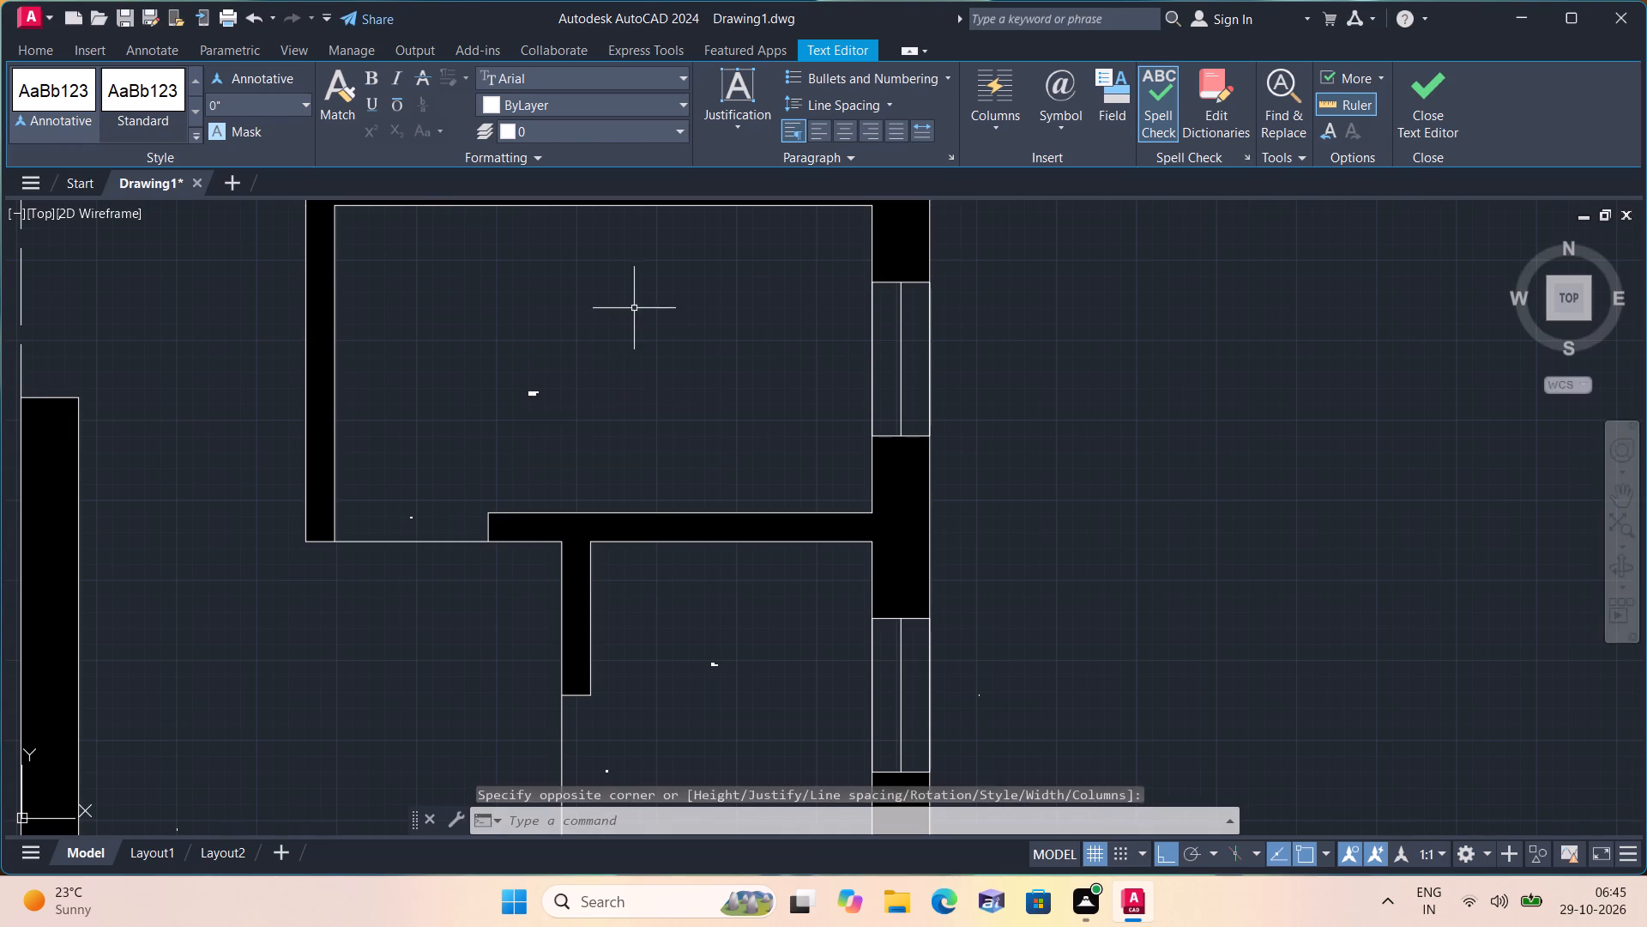
Add the multiline text label "V" outside the bathroom's window in the right outer wall.
{"action": "scroll", "coordinate": [624, 359], "scroll_direction": "down", "scroll_amount": 1}
{"action": "middle_click_drag", "start_coordinate": [604, 366], "coordinate": [540, 346]}
{"action": "scroll", "coordinate": [563, 356], "scroll_direction": "down", "scroll_amount": 1}
{"action": "key", "text": "space"}
{"action": "scroll", "coordinate": [679, 405], "scroll_direction": "up", "scroll_amount": 2}
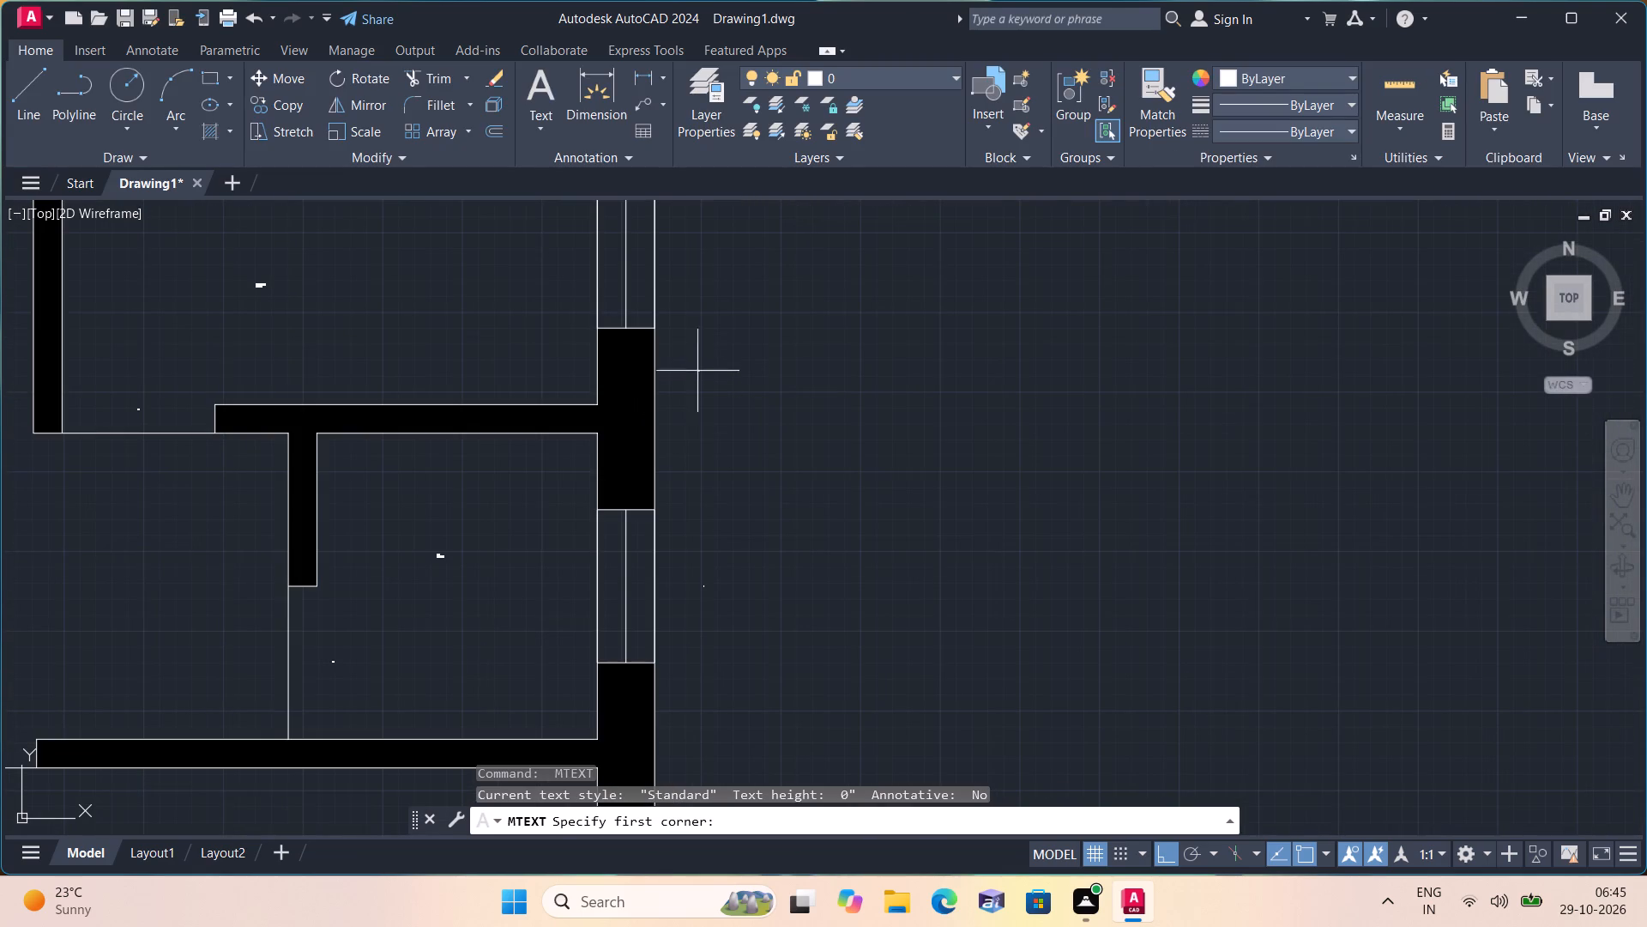
{"action": "triple_click", "coordinate": [685, 246]}
{"action": "key", "text": "v"}
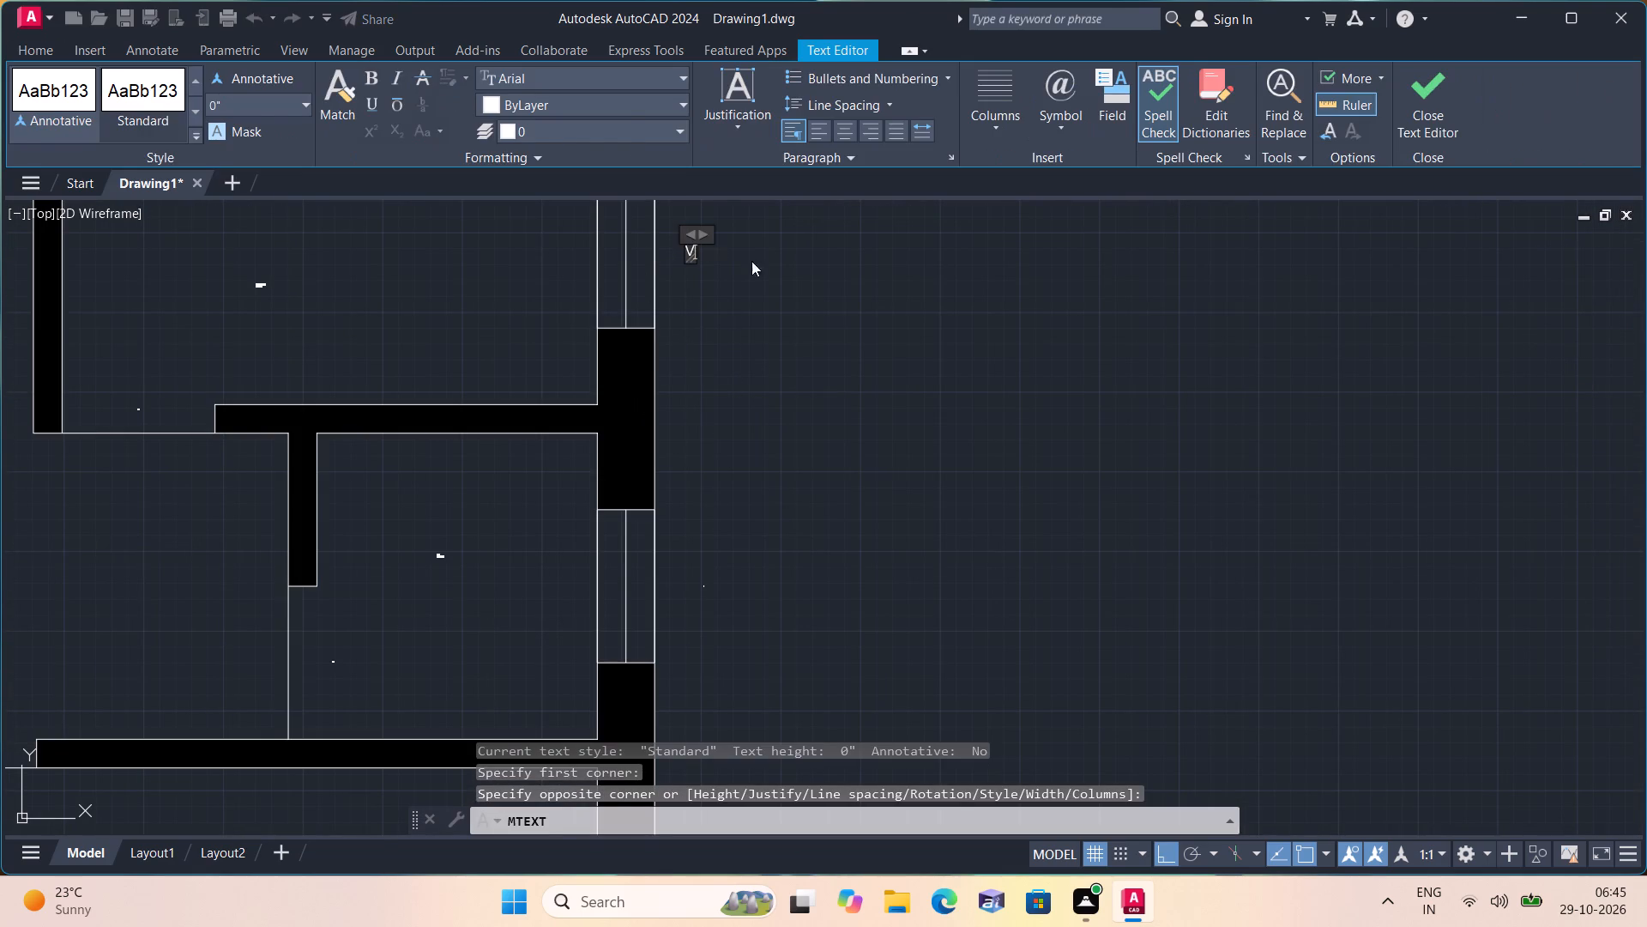
{"action": "left_click", "coordinate": [797, 304]}
Add the two-line multiline text label "ATTACH" and "7'0"X4'0"" inside the room directly above the bathroom.
{"action": "scroll", "coordinate": [750, 300], "scroll_direction": "down", "scroll_amount": 1}
{"action": "middle_click_drag", "start_coordinate": [748, 303], "coordinate": [780, 547]}
{"action": "scroll", "coordinate": [780, 547], "scroll_direction": "down", "scroll_amount": 1}
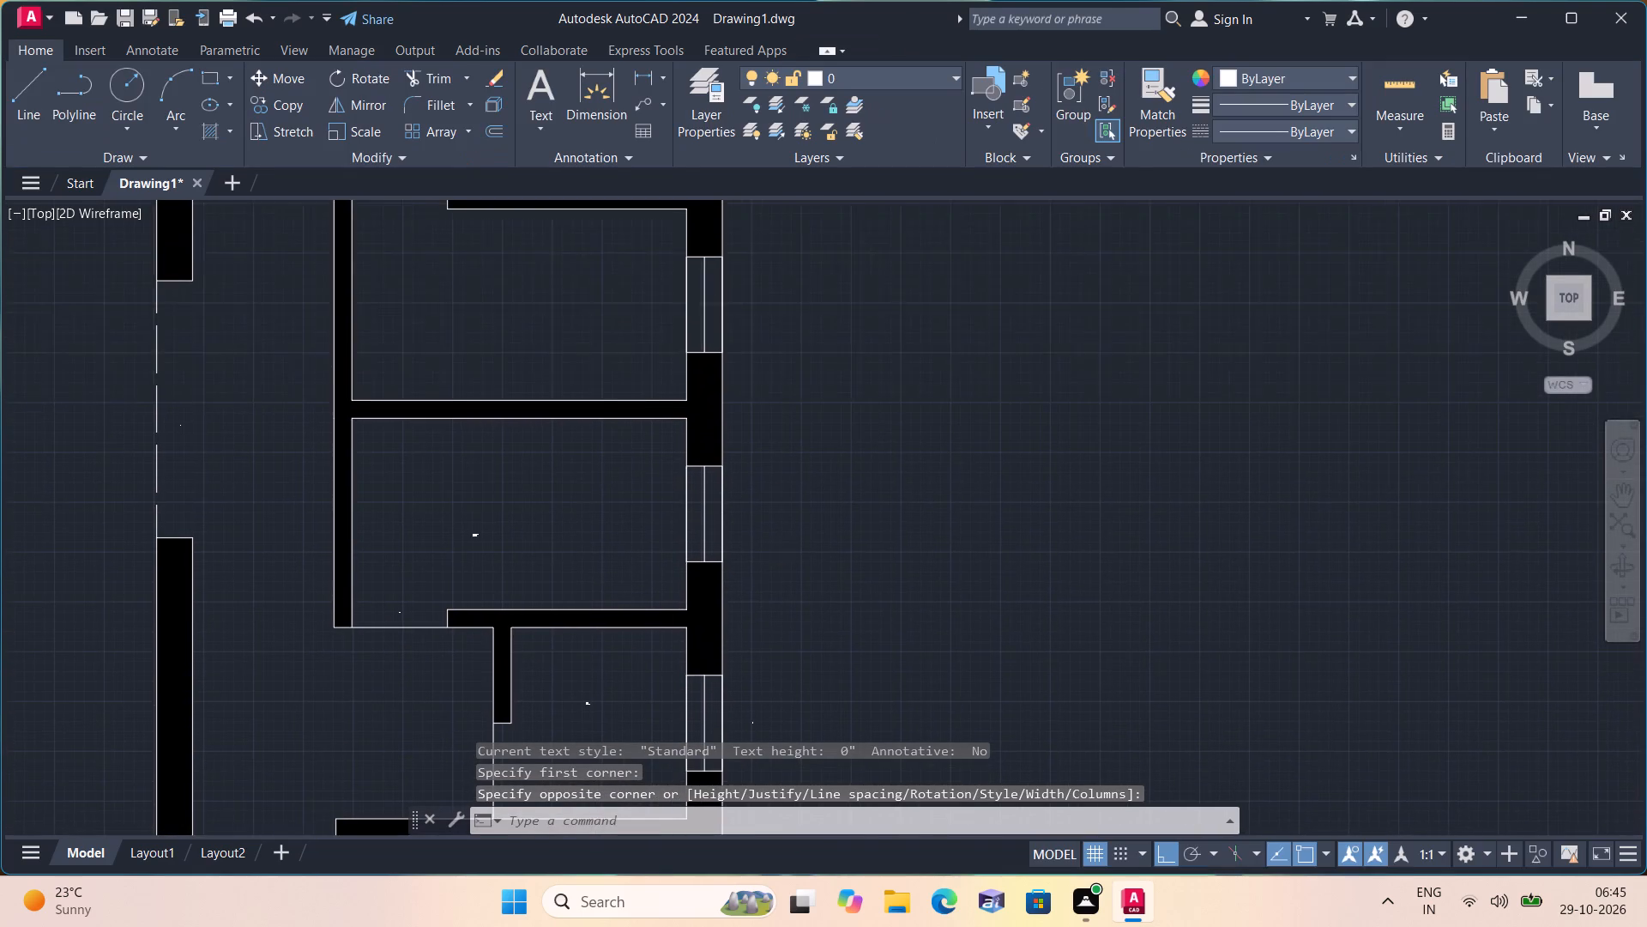
{"action": "scroll", "coordinate": [565, 397], "scroll_direction": "up", "scroll_amount": 1}
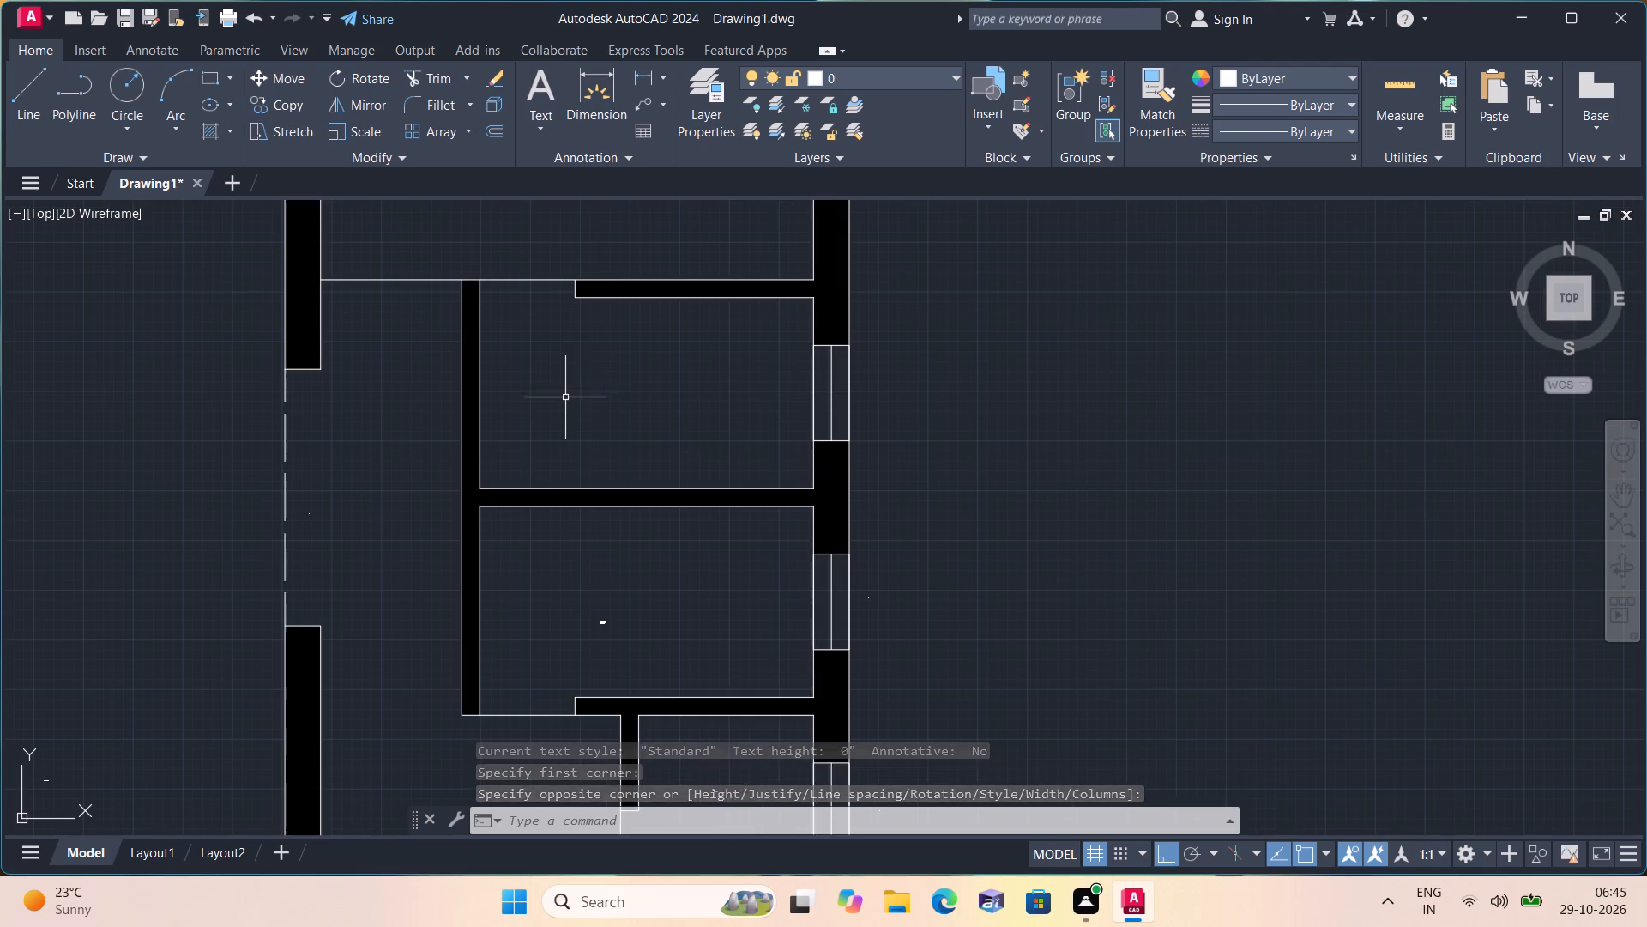
{"action": "key", "text": "space"}
{"action": "triple_click", "coordinate": [577, 365]}
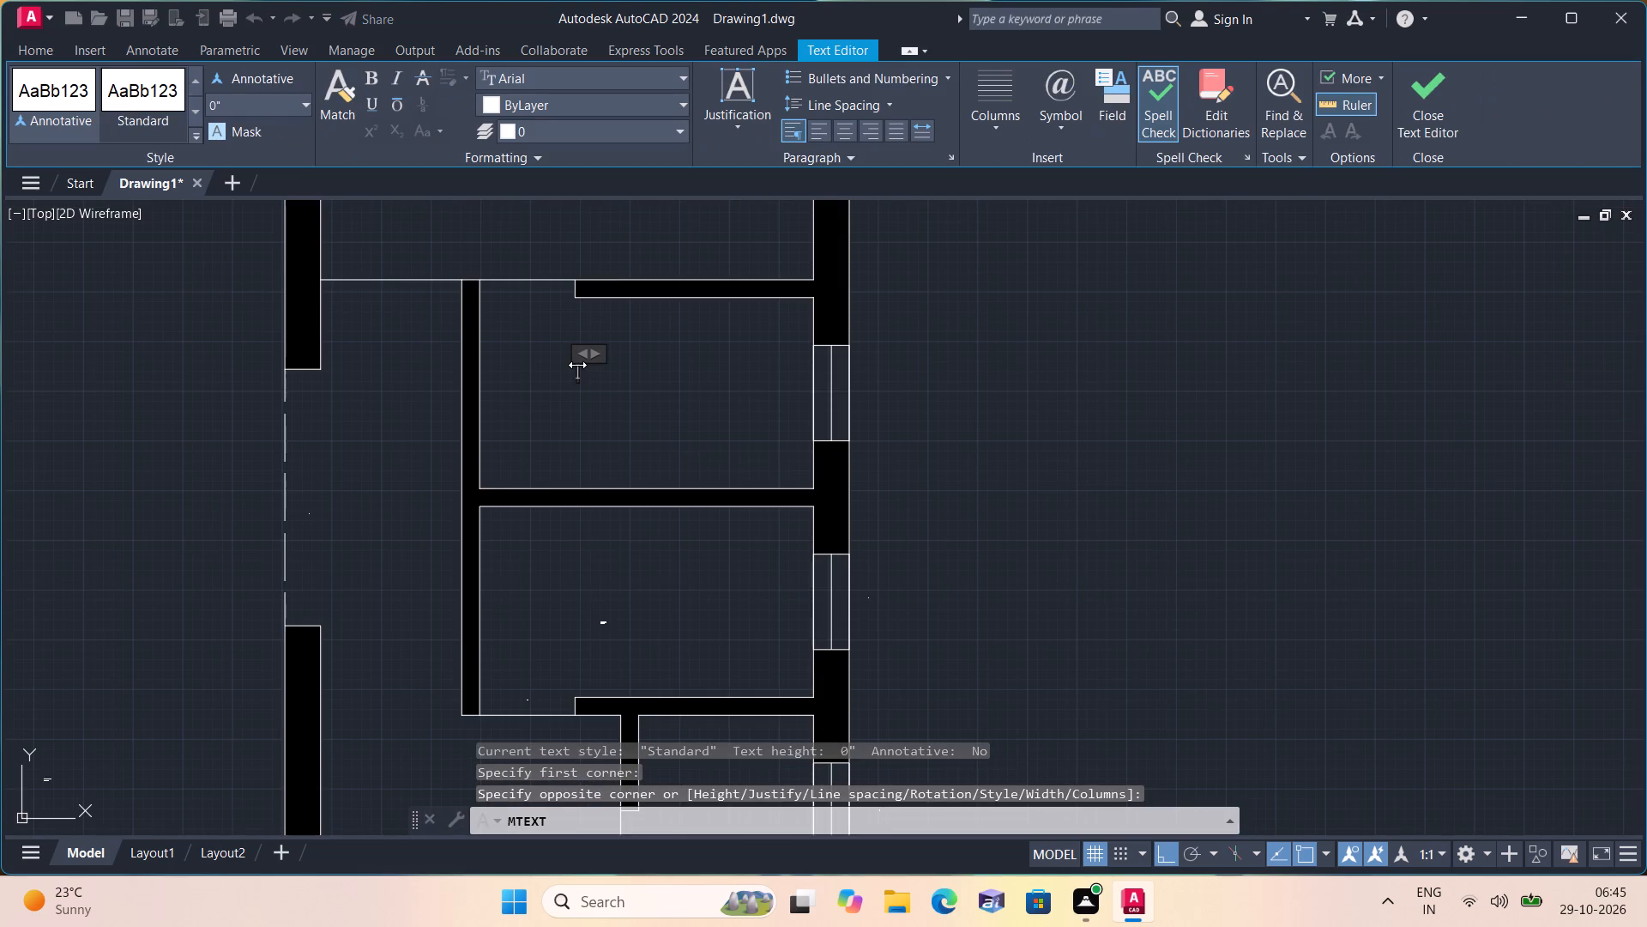
{"action": "type", "text": "ATTACH"}
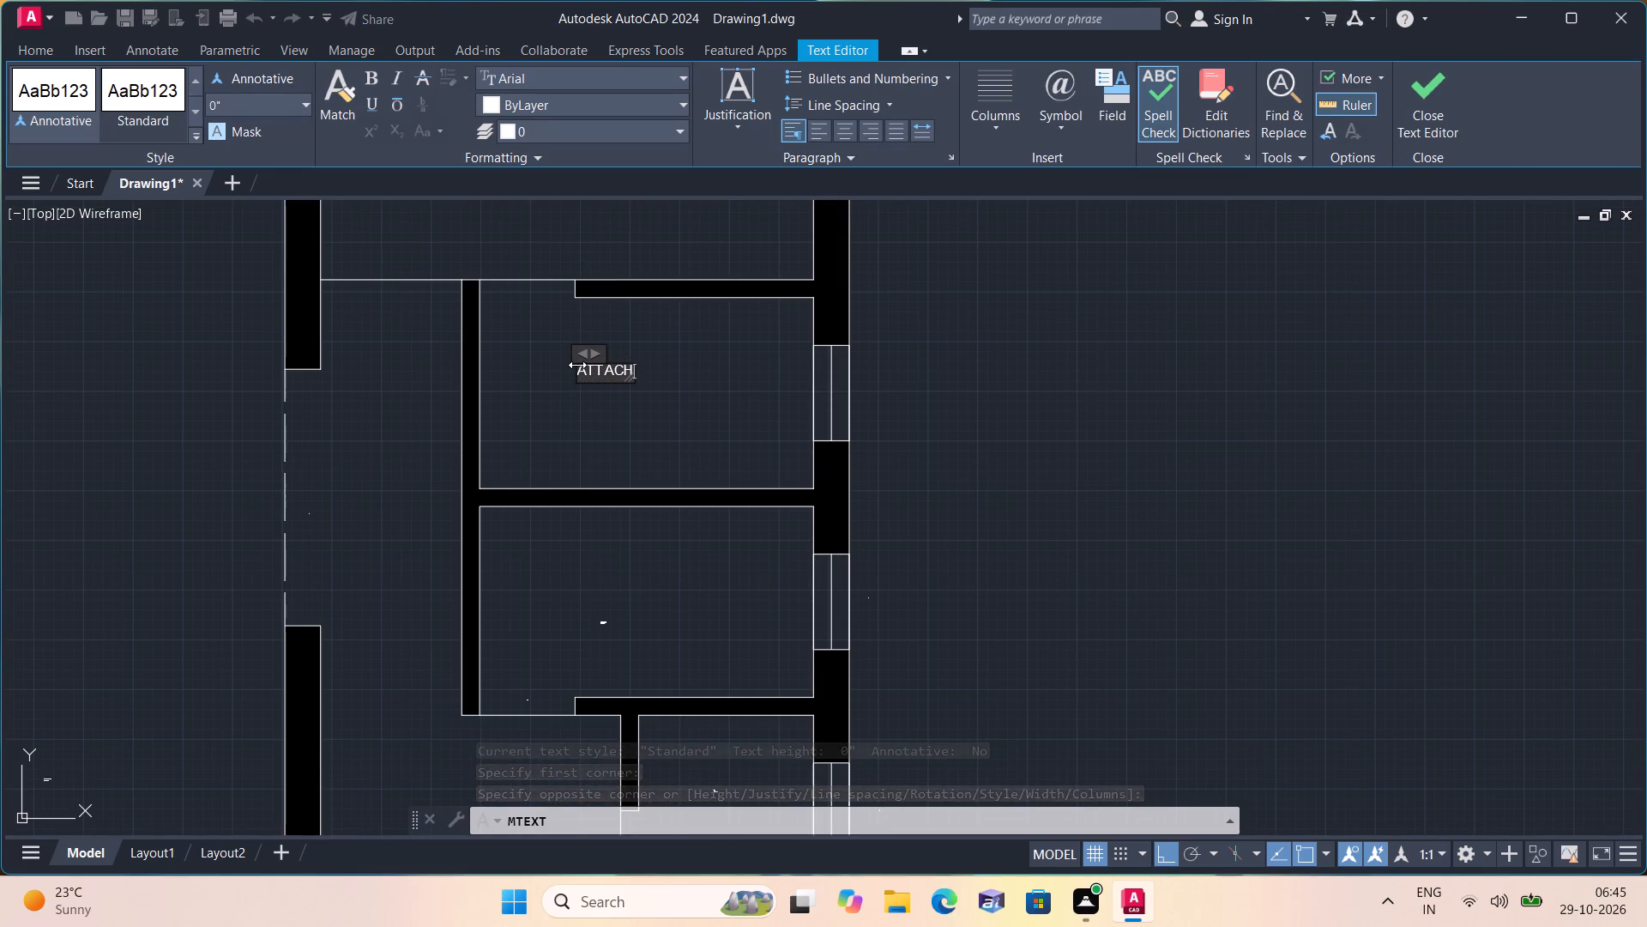
{"action": "key", "text": "Return"}
{"action": "type", "text": "7'0\""}
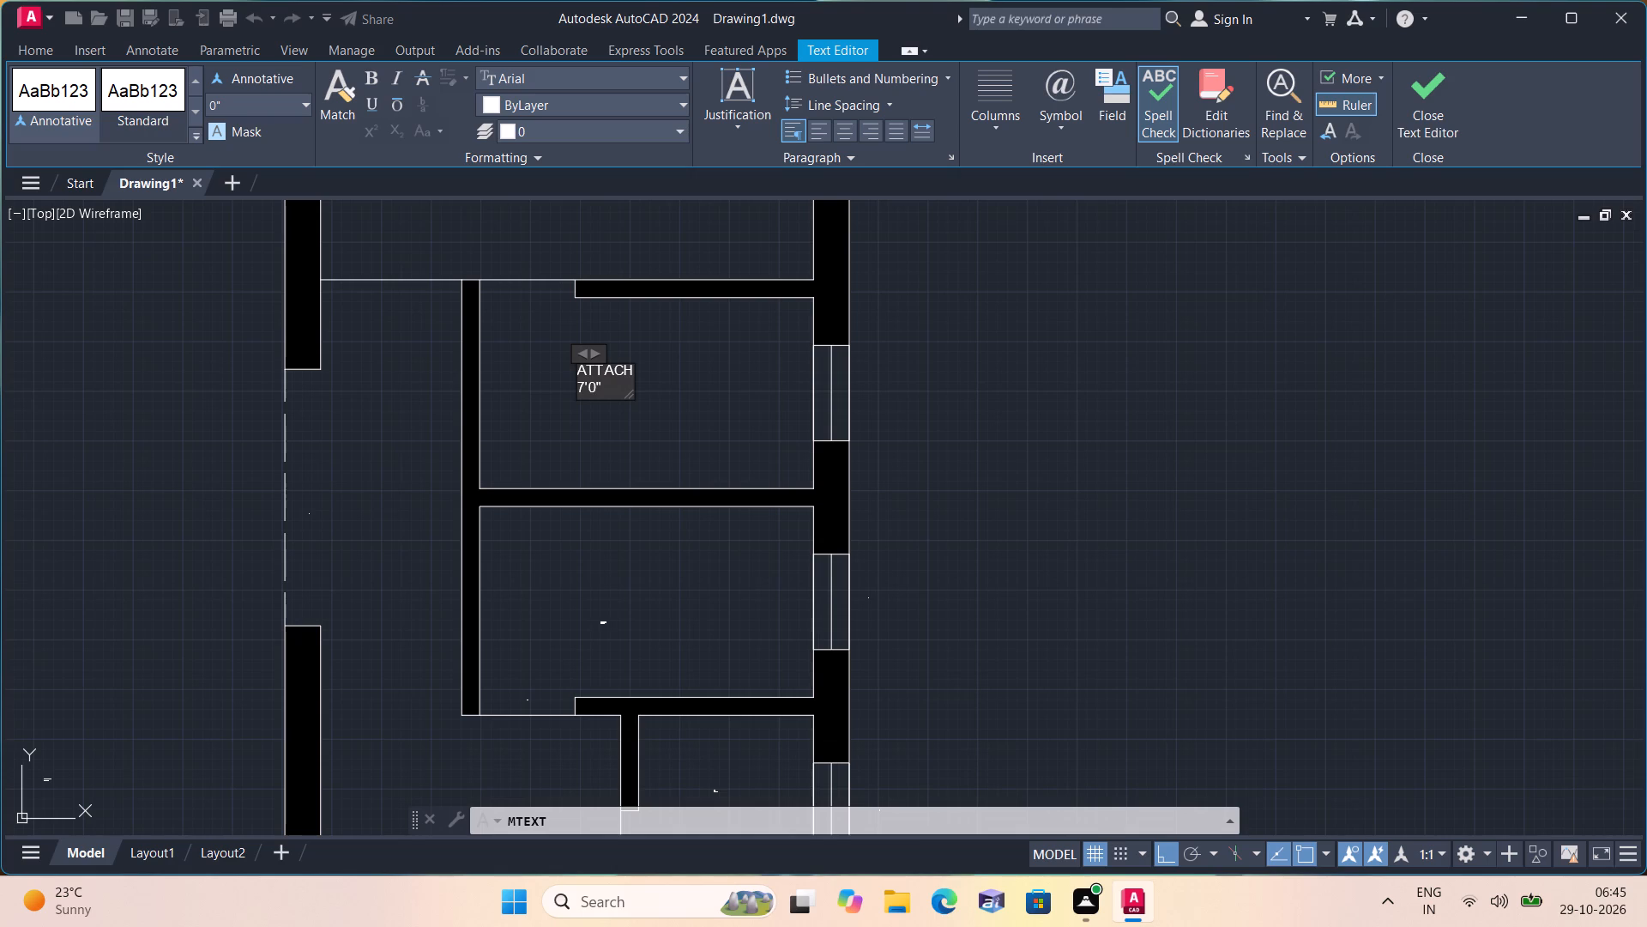
{"action": "type", "text": "X4'0\""}
{"action": "left_click", "coordinate": [536, 322]}
Add the multiline text label "V" outside the ATTACH room's window in the right outer wall.
{"action": "key", "text": "space"}
{"action": "triple_click", "coordinate": [875, 389]}
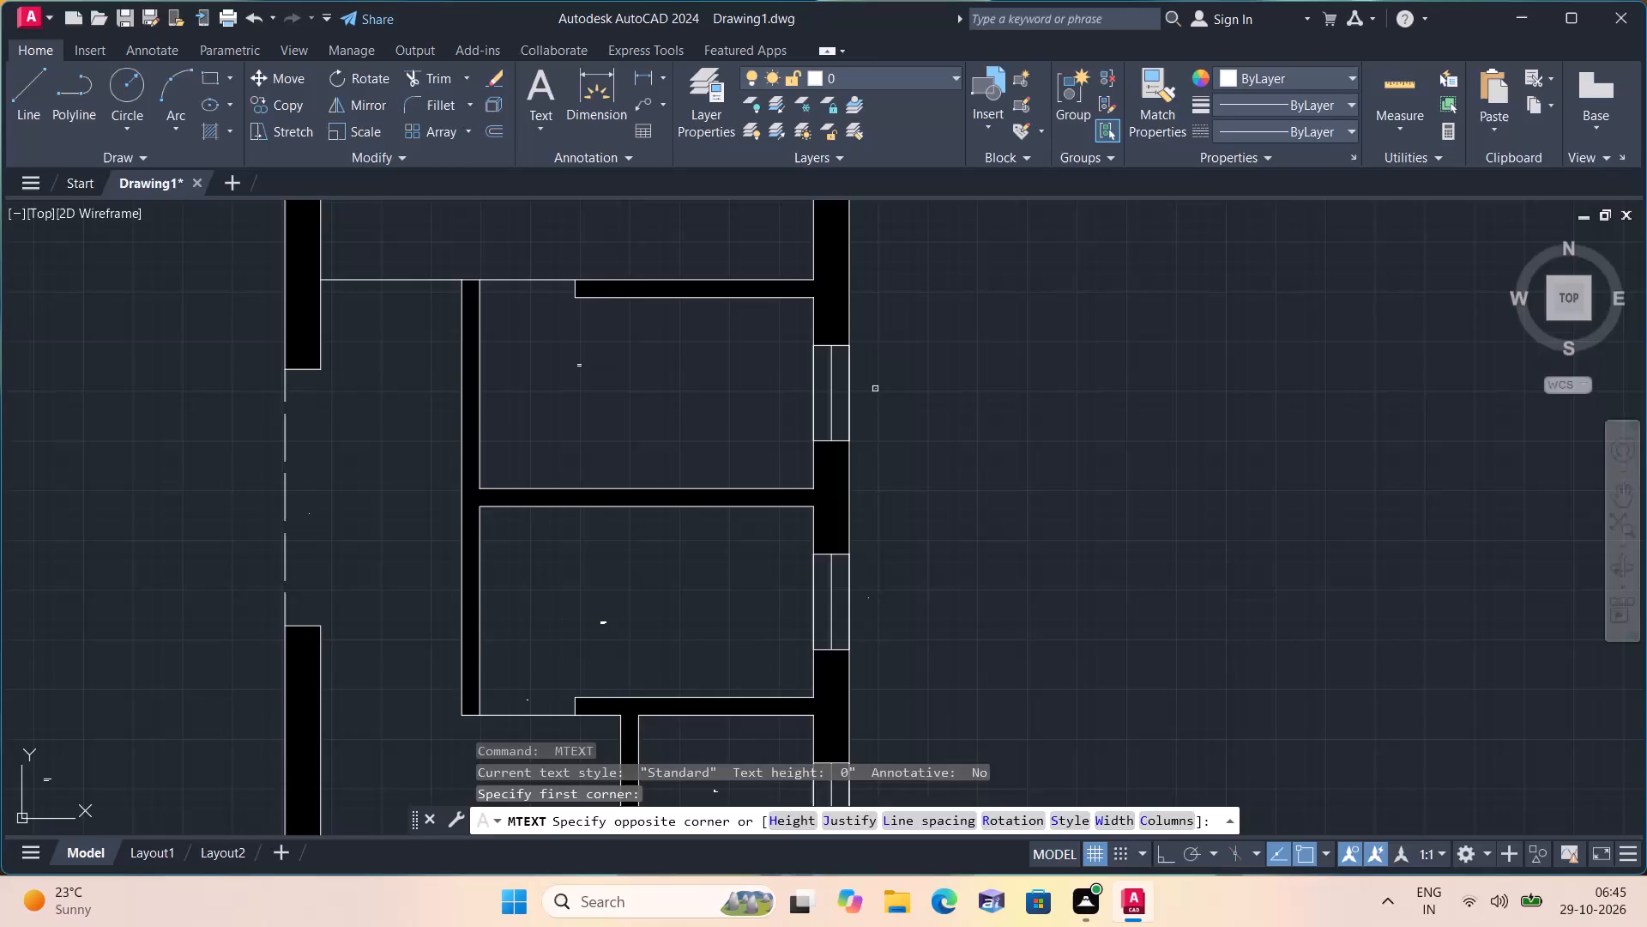
{"action": "left_click", "coordinate": [875, 389]}
{"action": "key", "text": "v"}
{"action": "left_click", "coordinate": [896, 329]}
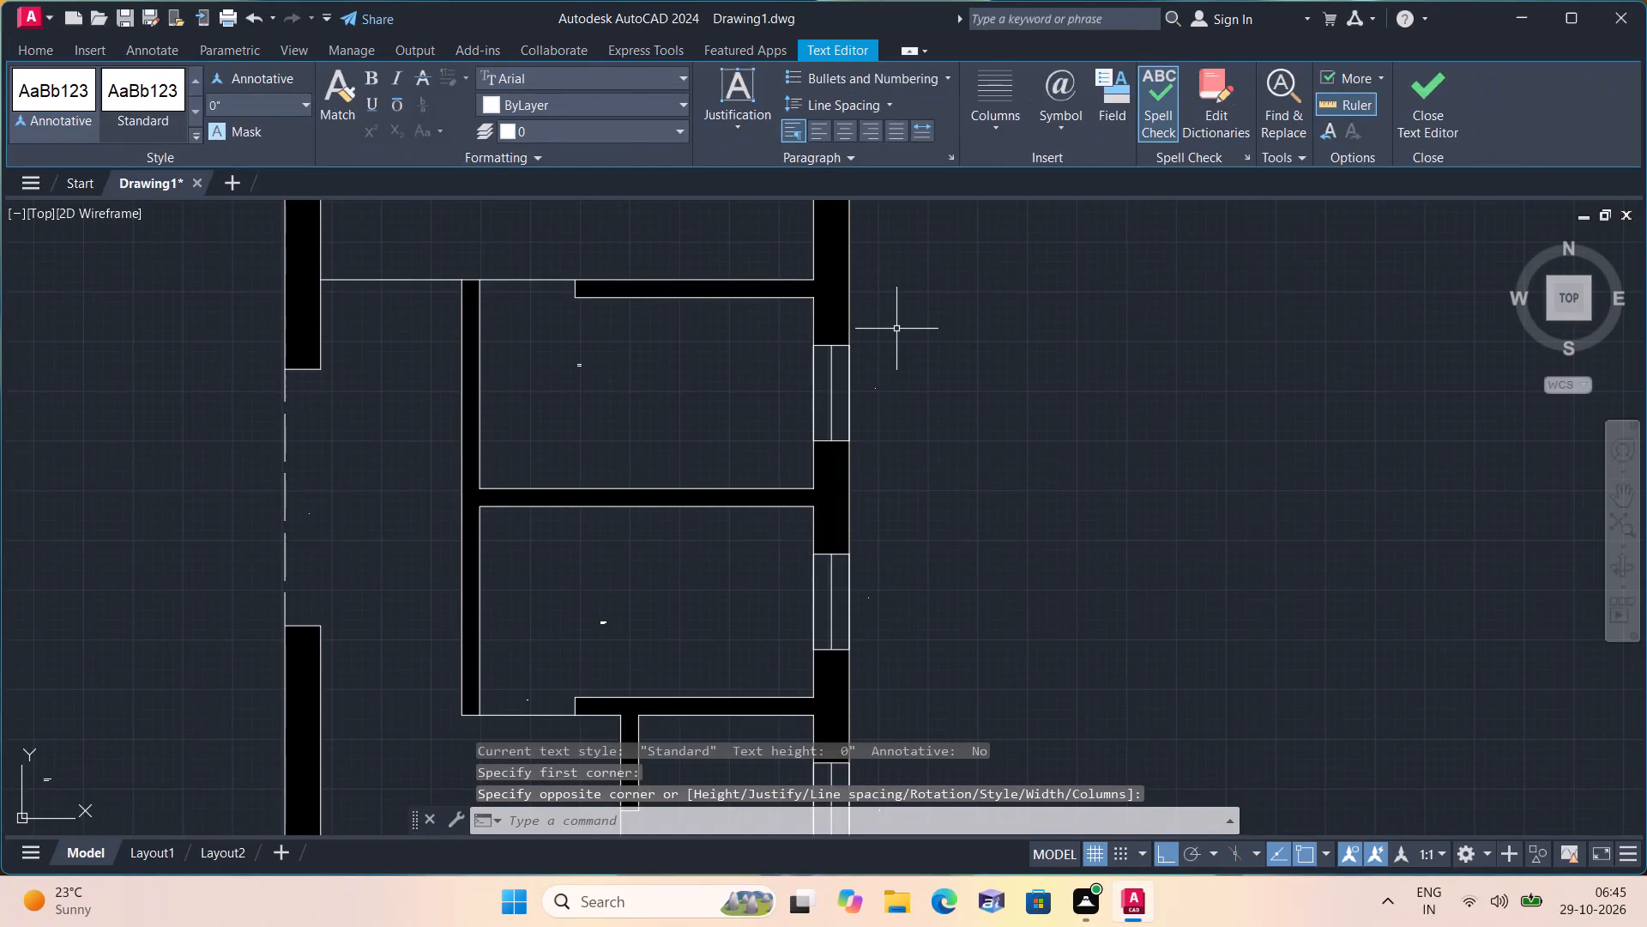
Add the multiline text label "D" at the north end of the passage, just below the upper bedroom's door opening.
{"action": "key", "text": "space"}
{"action": "triple_click", "coordinate": [385, 309]}
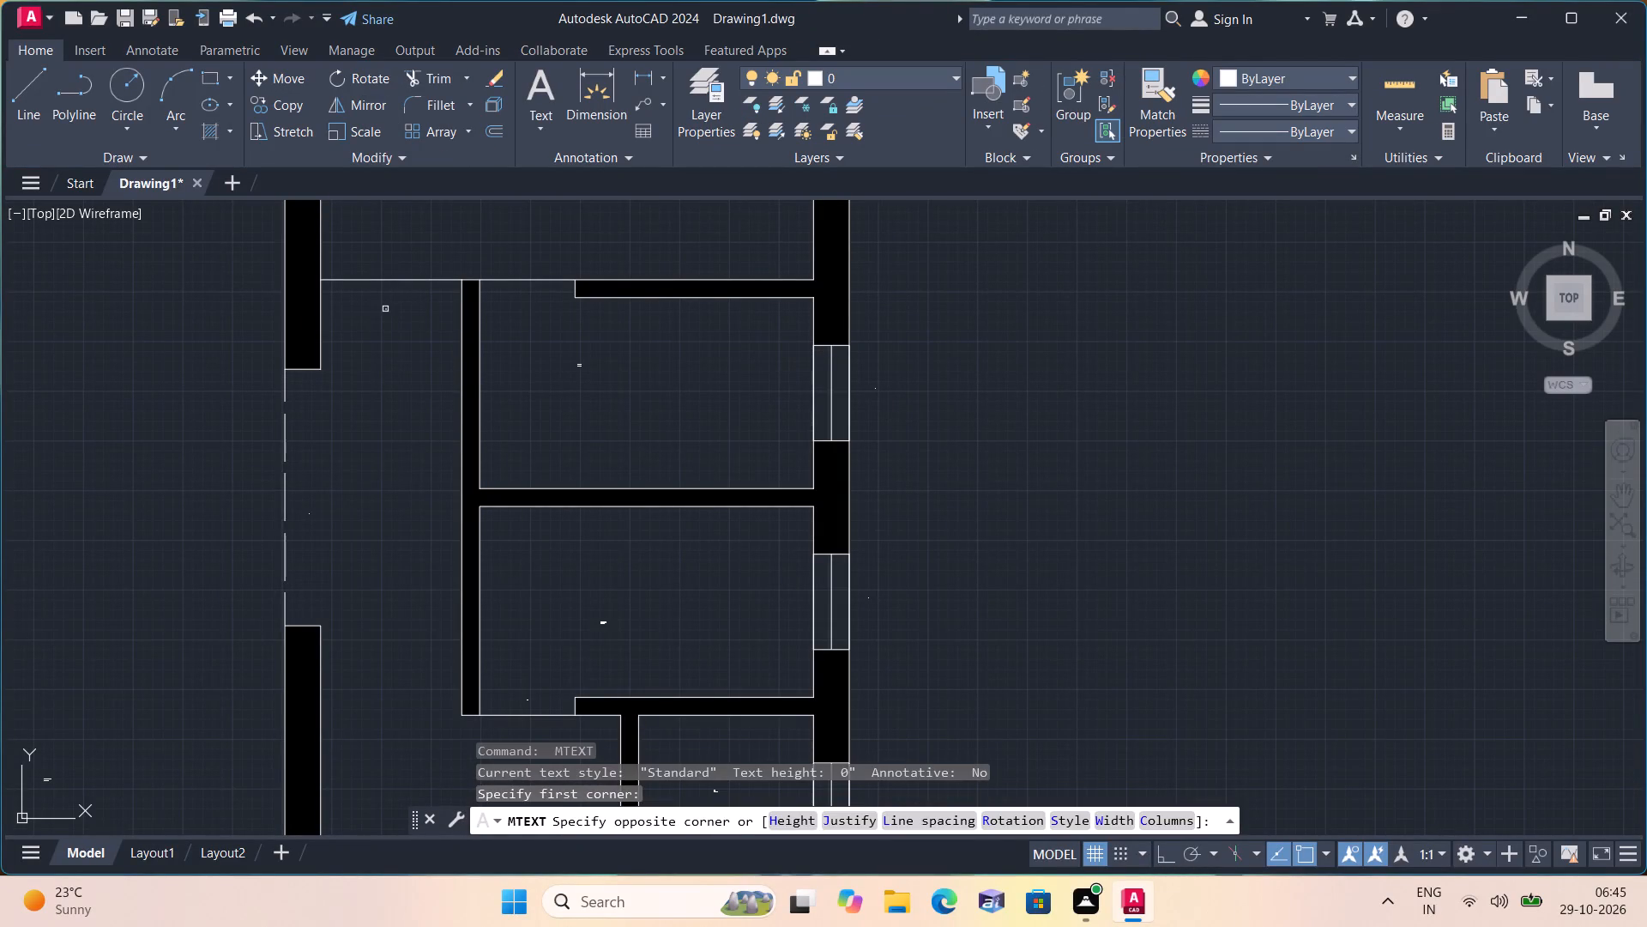
{"action": "key", "text": "d"}
{"action": "left_click", "coordinate": [405, 360]}
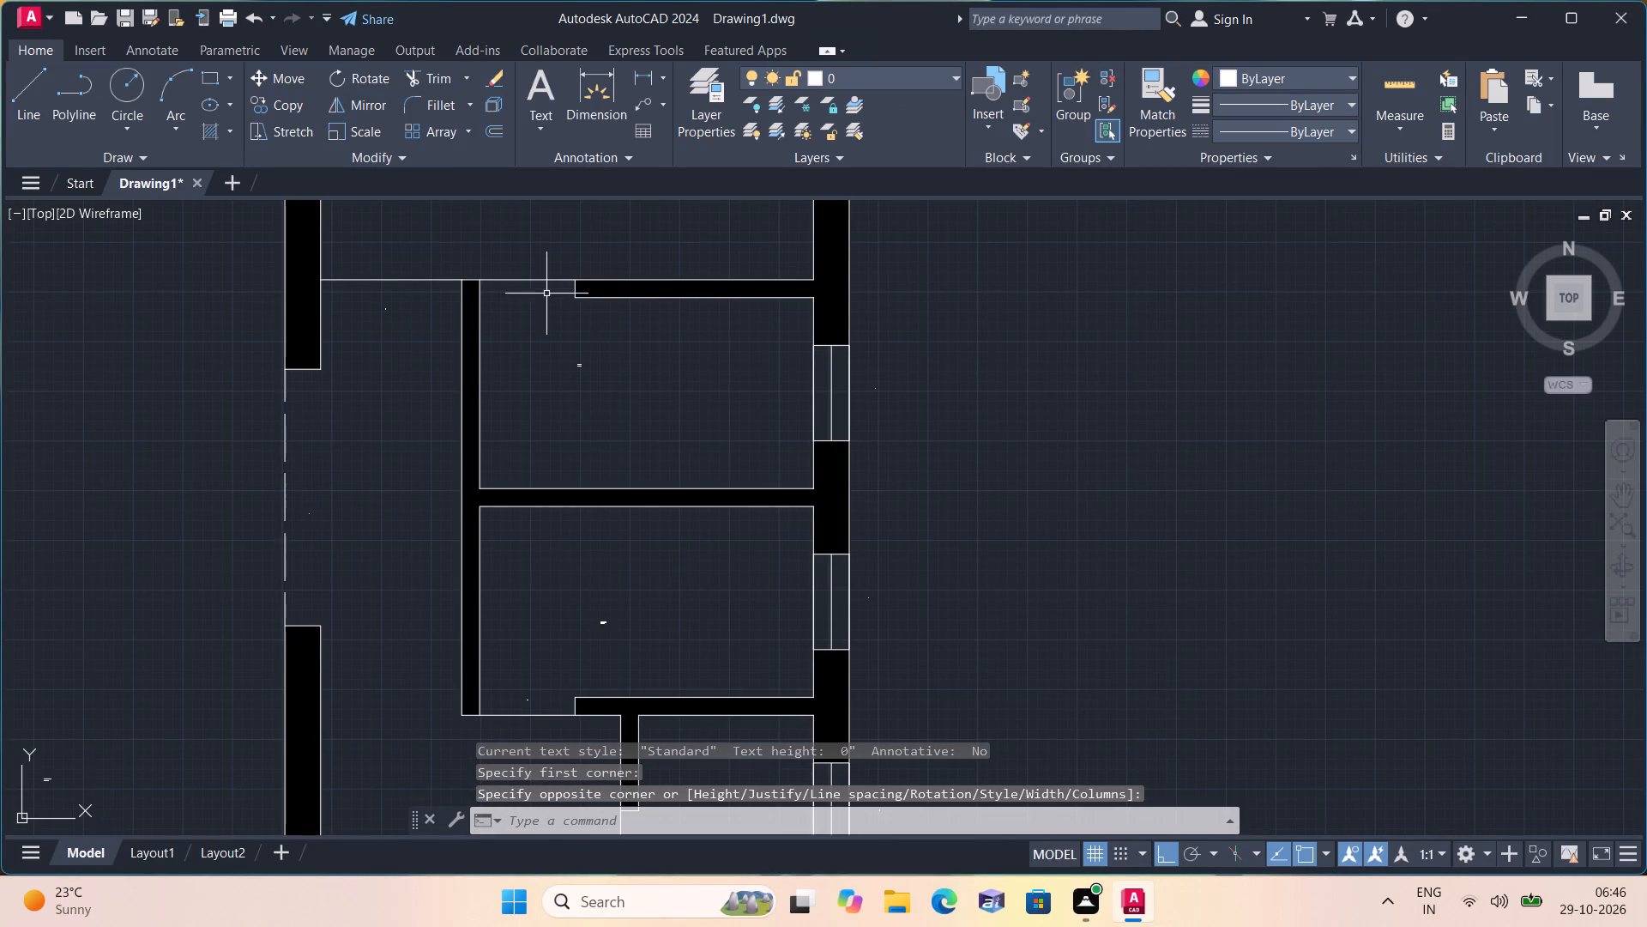
Add the multiline text label "D1" at the door opening in the ATTACH room's upper wall.
{"action": "key", "text": "space"}
{"action": "triple_click", "coordinate": [539, 299]}
{"action": "key", "text": "d"}
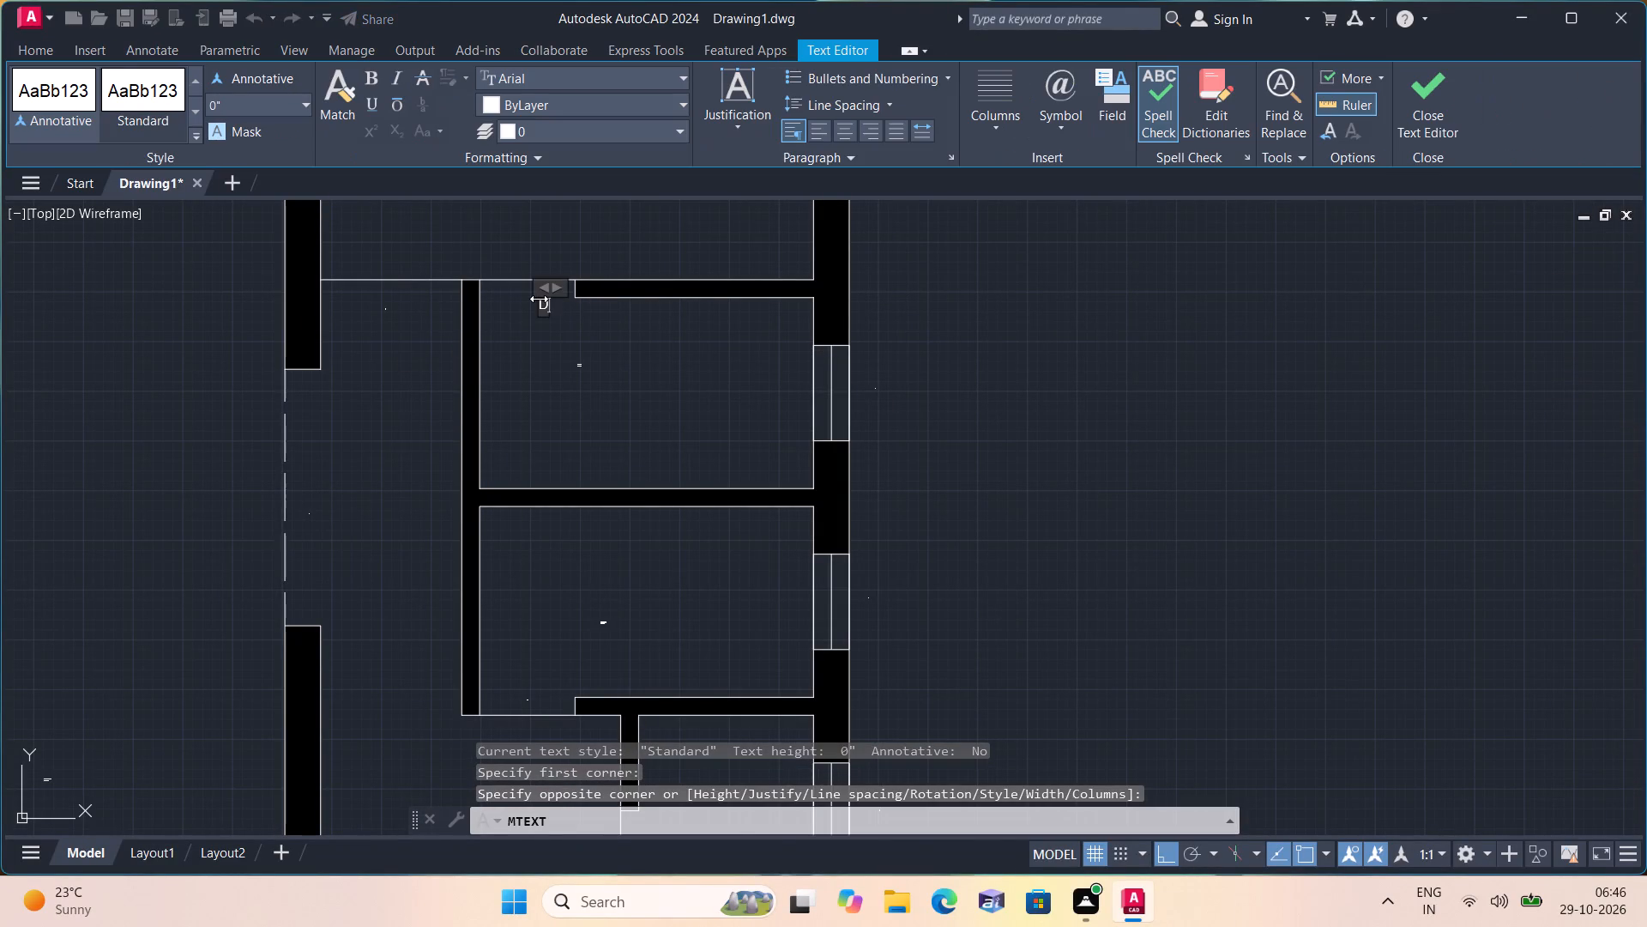
{"action": "key", "text": "1"}
{"action": "left_click", "coordinate": [525, 360]}
Add the two-line multiline text label "BEDROOM" and "10'4"X12'2"" inside the large room above the ATTACH room.
{"action": "middle_click_drag", "start_coordinate": [542, 354], "coordinate": [607, 525]}
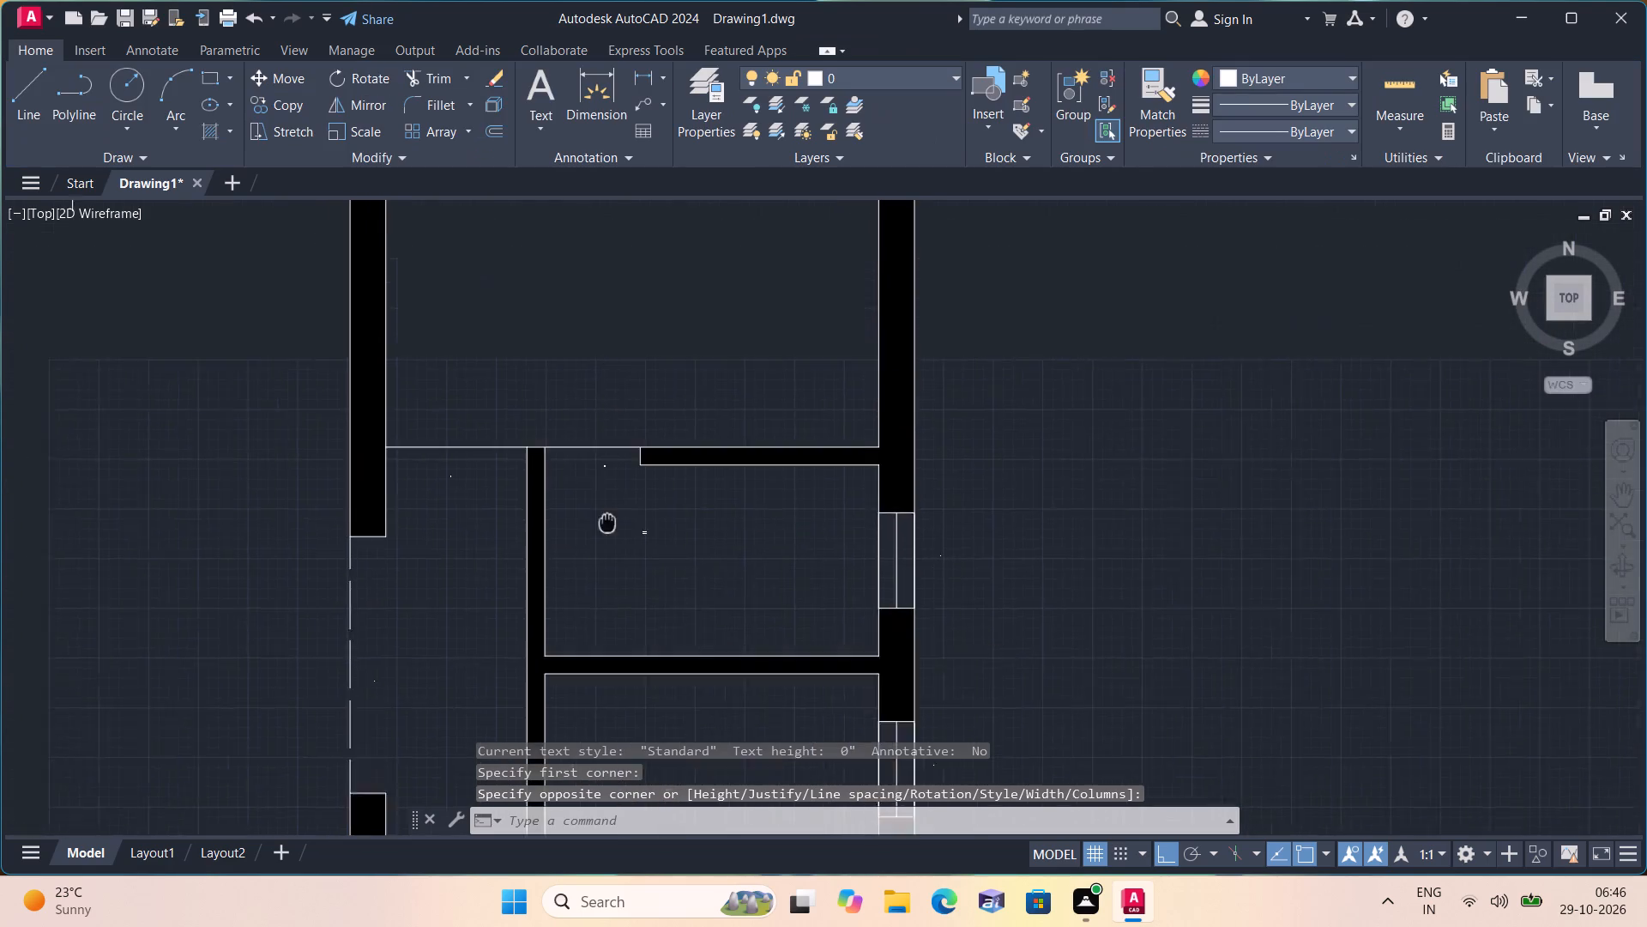
{"action": "middle_click_drag", "start_coordinate": [607, 525], "coordinate": [594, 619]}
{"action": "middle_click_drag", "start_coordinate": [641, 402], "coordinate": [596, 629]}
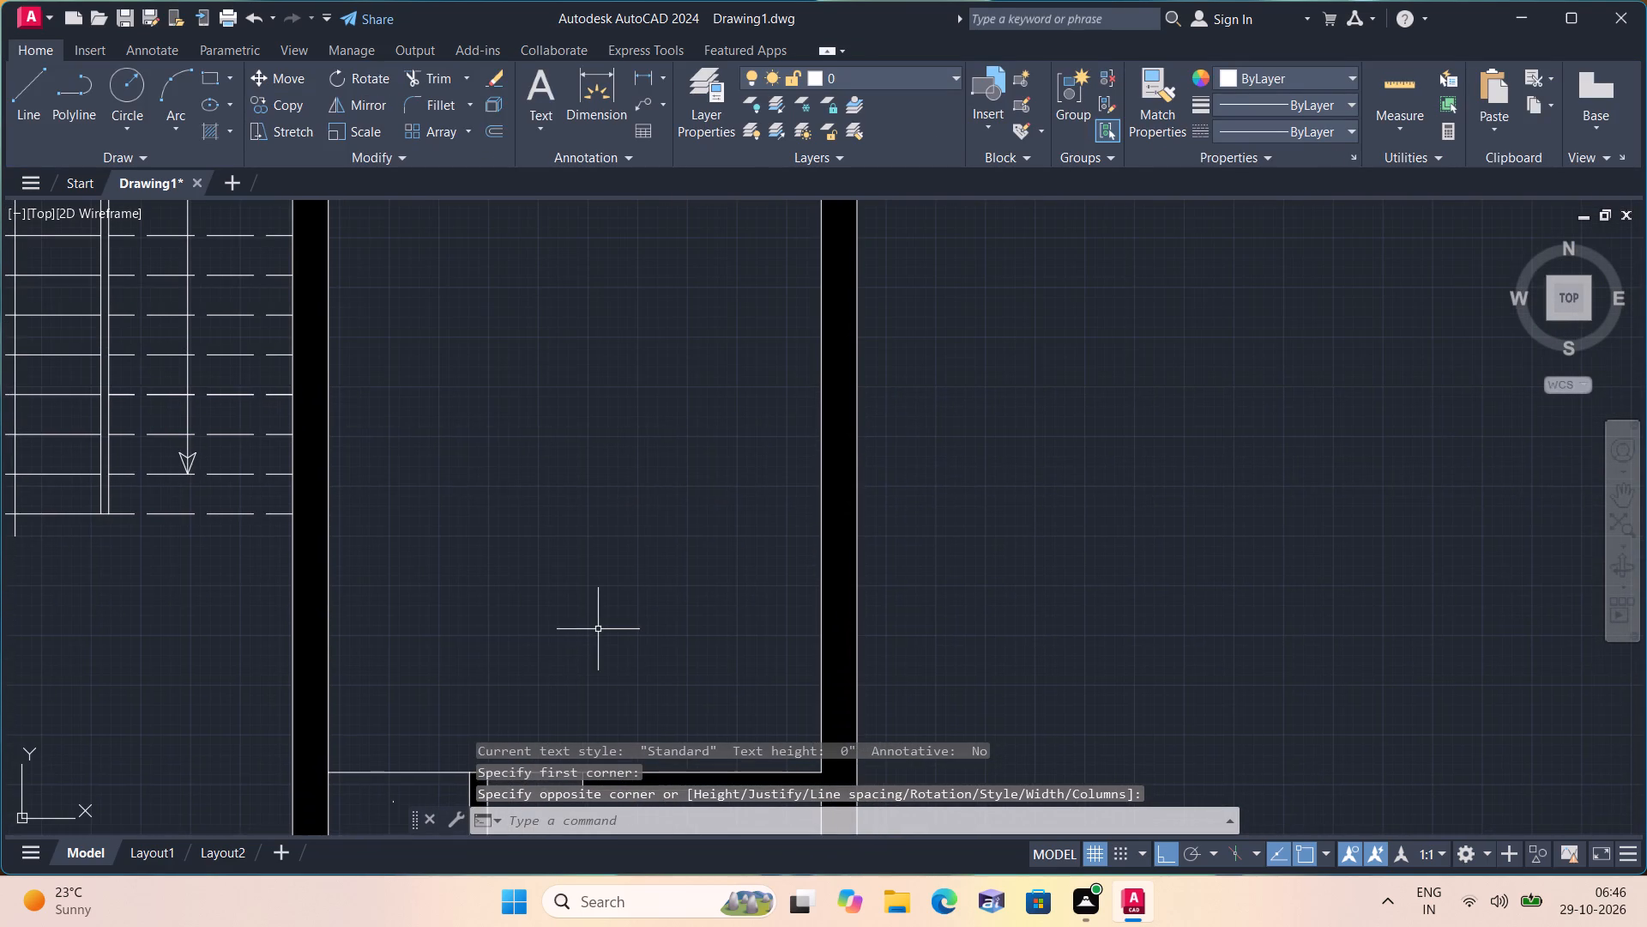
{"action": "key", "text": "space"}
{"action": "left_click_drag", "start_coordinate": [564, 576], "coordinate": [543, 576]}
{"action": "double_click", "coordinate": [543, 576]}
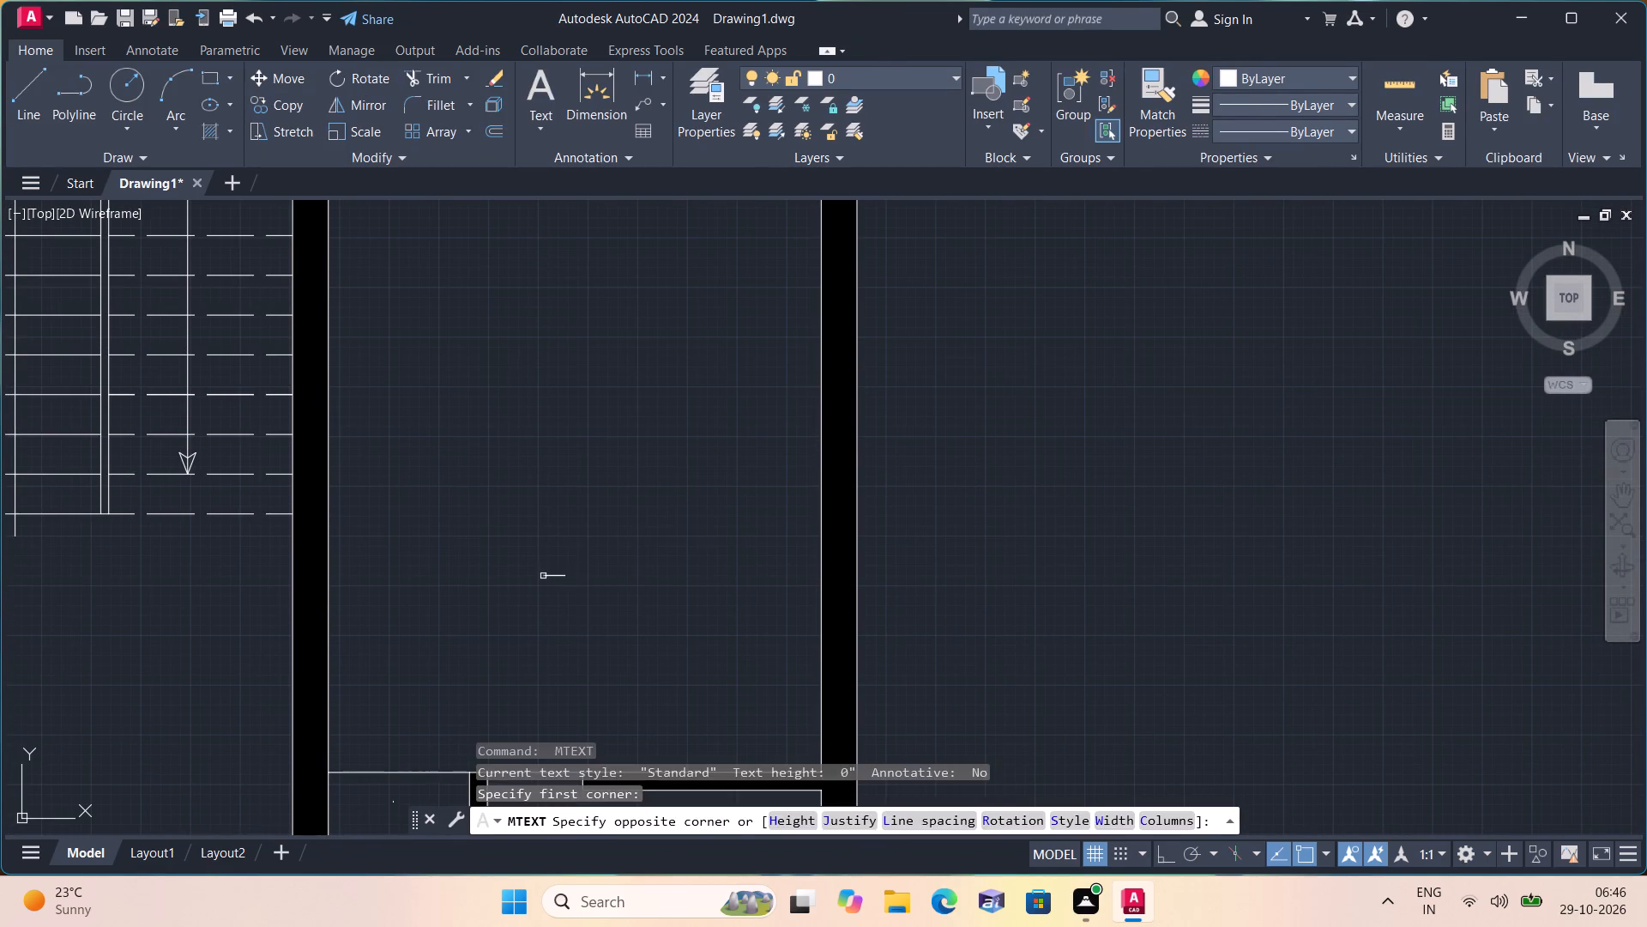
{"action": "type", "text": "BEDRO"}
{"action": "type", "text": "OM"}
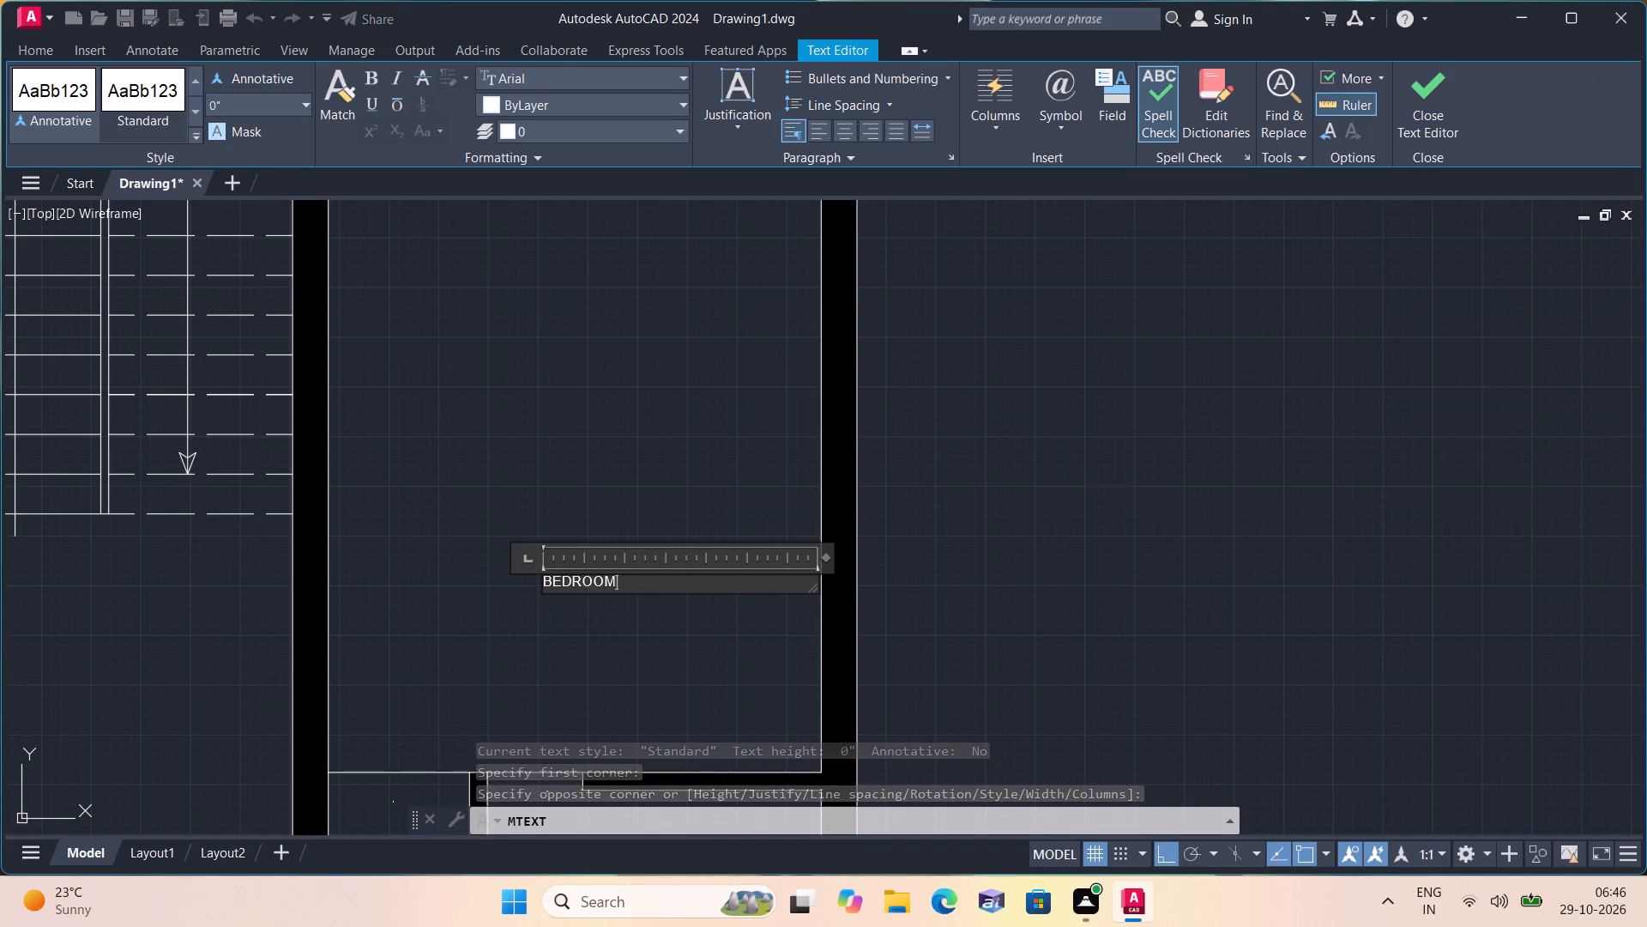
{"action": "key", "text": "Return"}
{"action": "type", "text": "10'"}
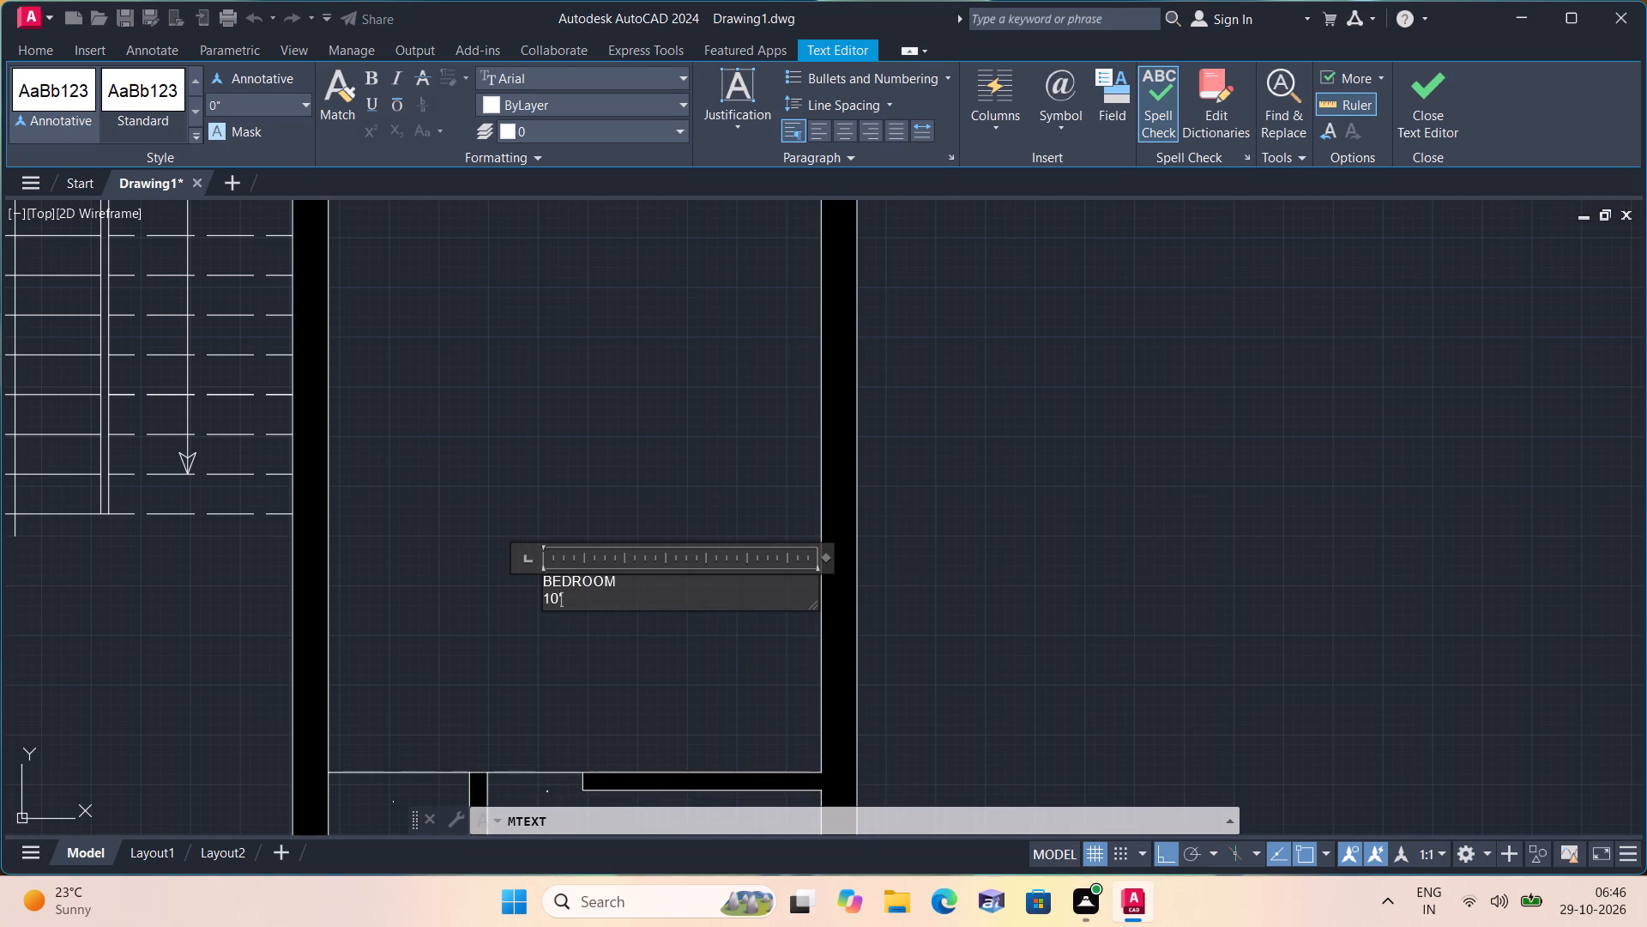
{"action": "type", "text": "4\"X"}
{"action": "type", "text": "12'2\""}
{"action": "left_click", "coordinate": [627, 427]}
Add the multiline text label "W2" outside the window in the upper bedroom's top wall.
{"action": "scroll", "coordinate": [627, 427], "scroll_direction": "down", "scroll_amount": 2}
{"action": "middle_click_drag", "start_coordinate": [627, 427], "coordinate": [626, 427]}
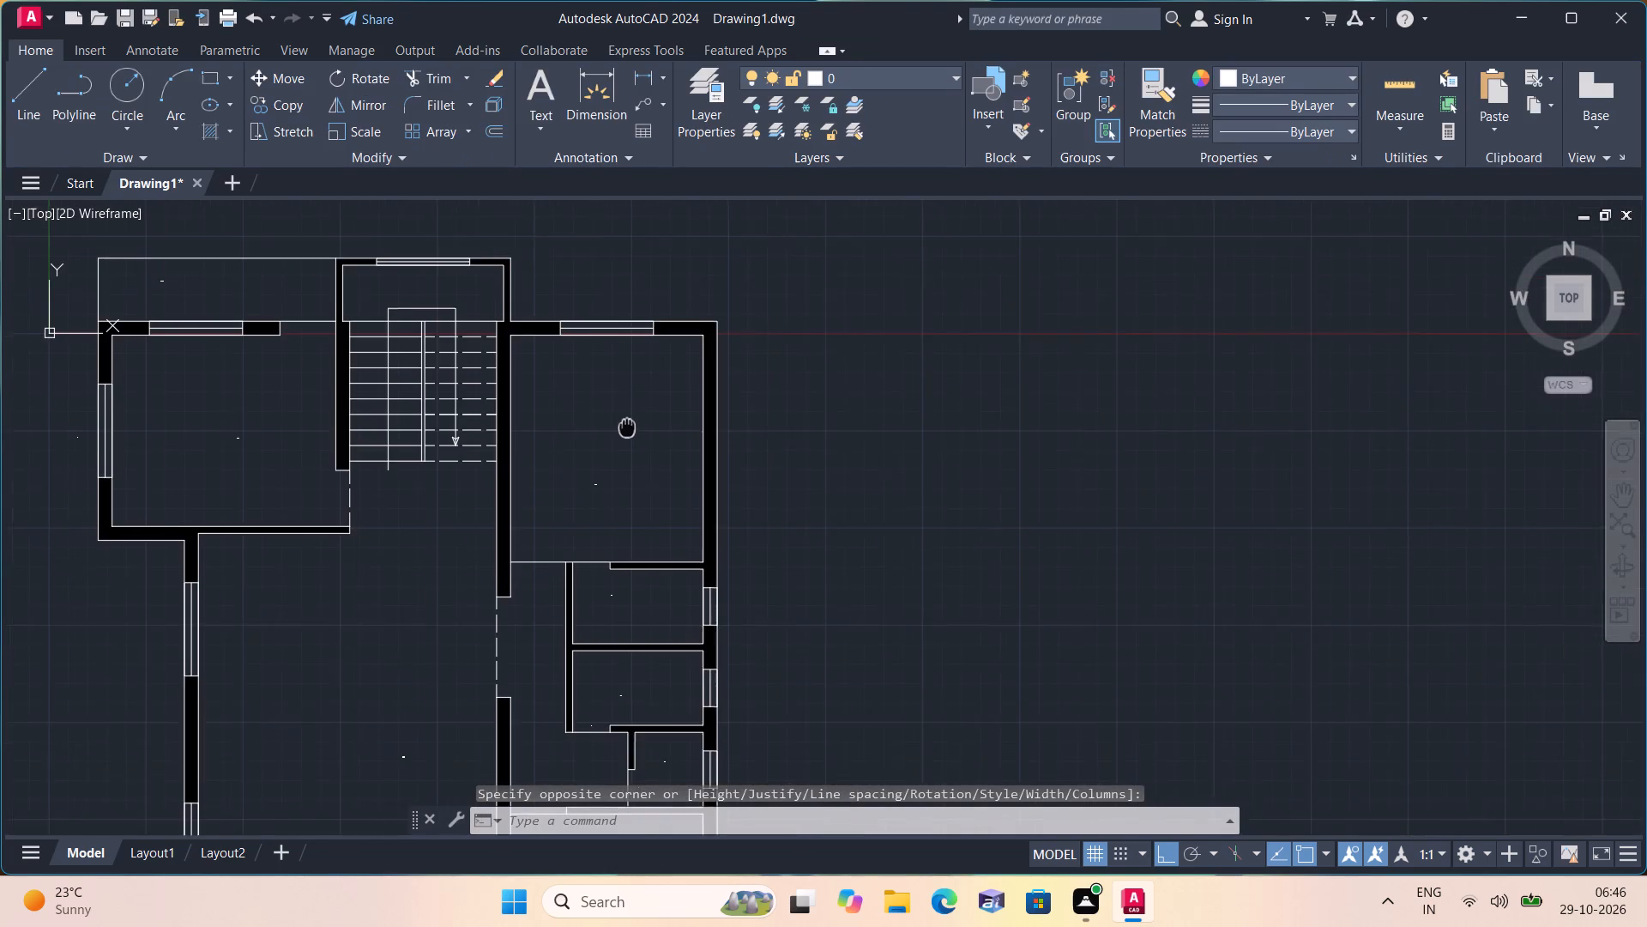
{"action": "middle_click_drag", "start_coordinate": [626, 427], "coordinate": [626, 463]}
{"action": "key", "text": "space"}
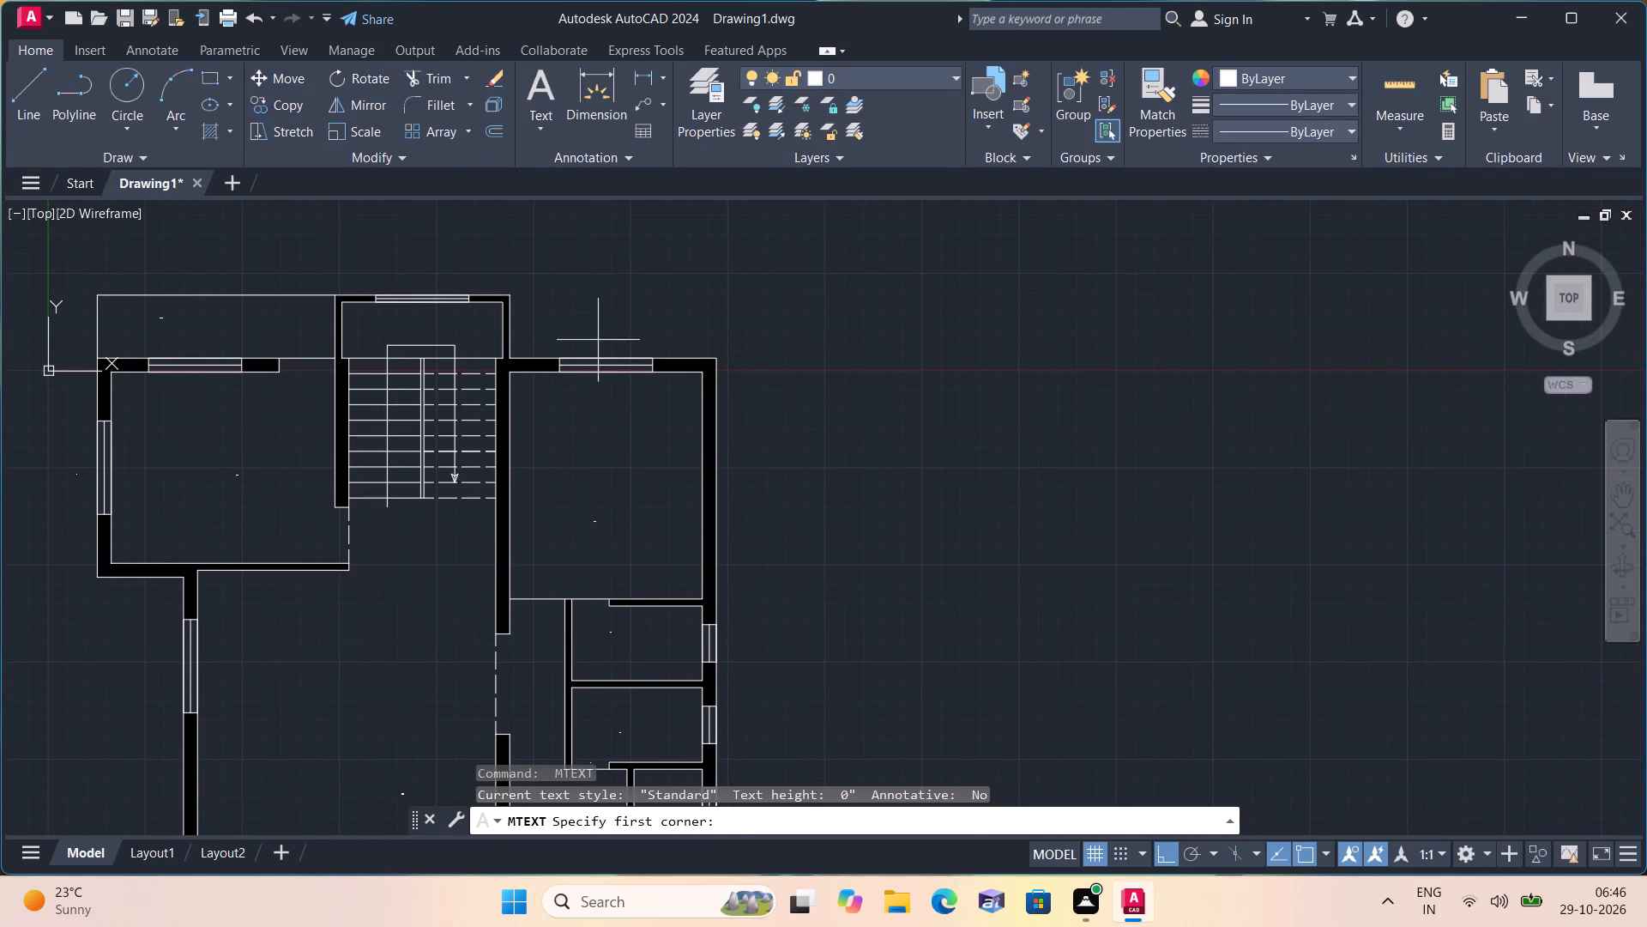
{"action": "triple_click", "coordinate": [598, 341]}
{"action": "key", "text": "w"}
{"action": "key", "text": "2"}
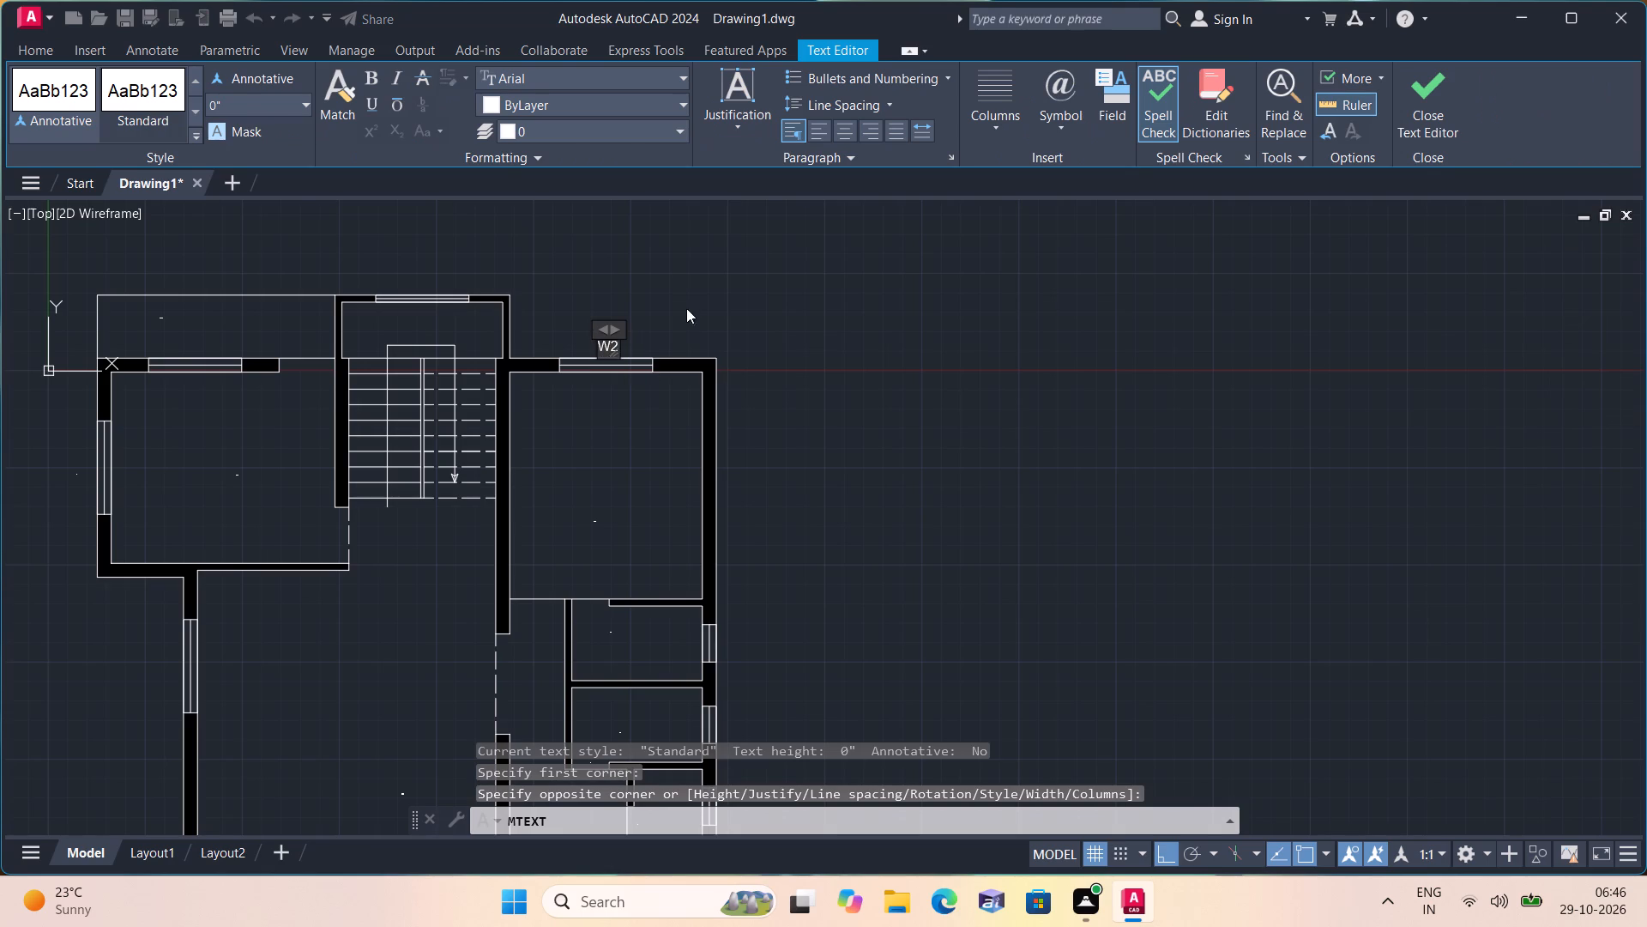
{"action": "left_click", "coordinate": [686, 308]}
Add the multiline text label "W2" outside the upper bedroom's right outer wall.
{"action": "key", "text": "space"}
{"action": "triple_click", "coordinate": [740, 469]}
{"action": "type", "text": "W2"}
{"action": "left_click", "coordinate": [816, 526]}
Select all multiline text labels in the plan with Select Similar and set their text height to 6".
{"action": "left_click", "coordinate": [623, 541]}
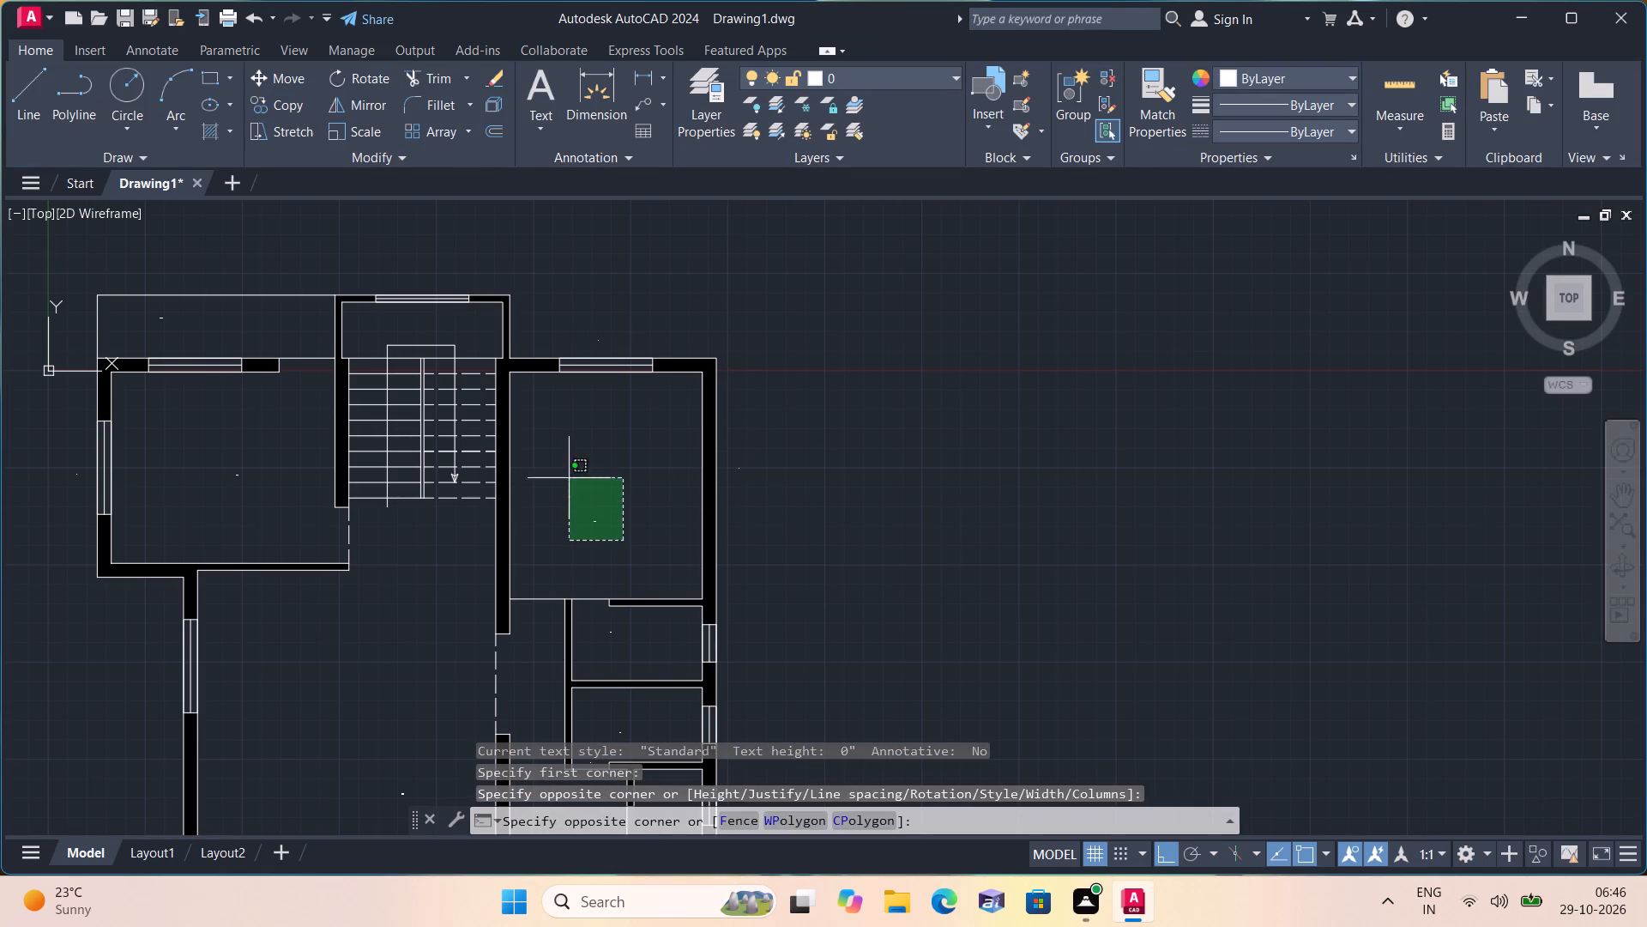
{"action": "left_click", "coordinate": [568, 477]}
{"action": "right_click", "coordinate": [568, 477]}
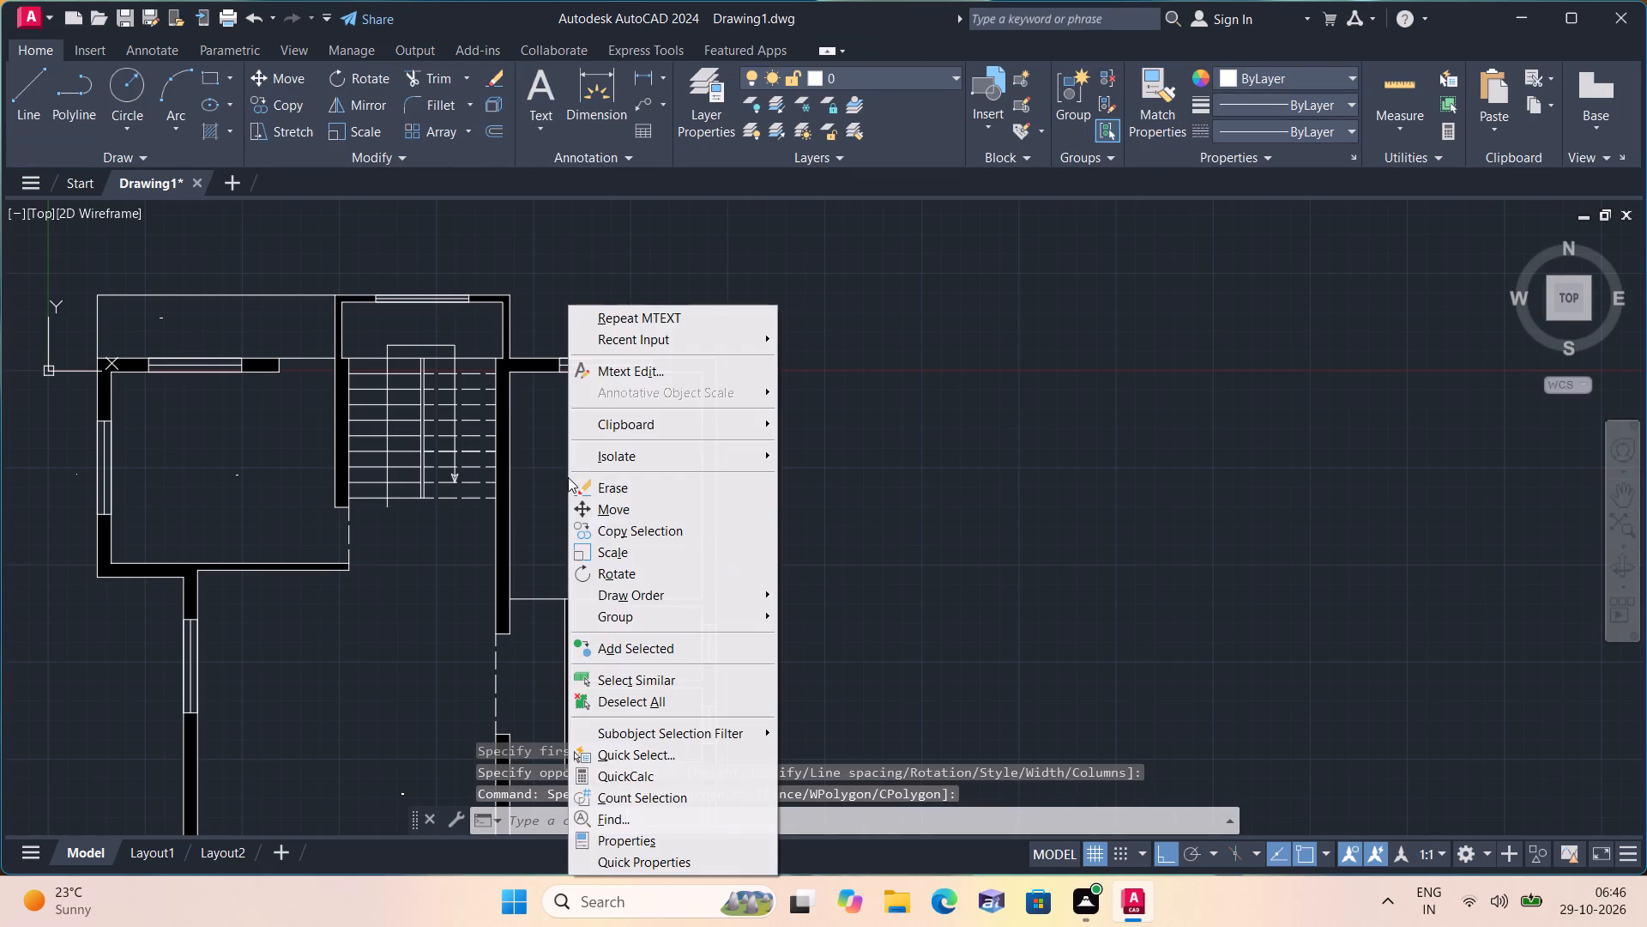
{"action": "scroll", "coordinate": [373, 591], "scroll_direction": "down", "scroll_amount": 2}
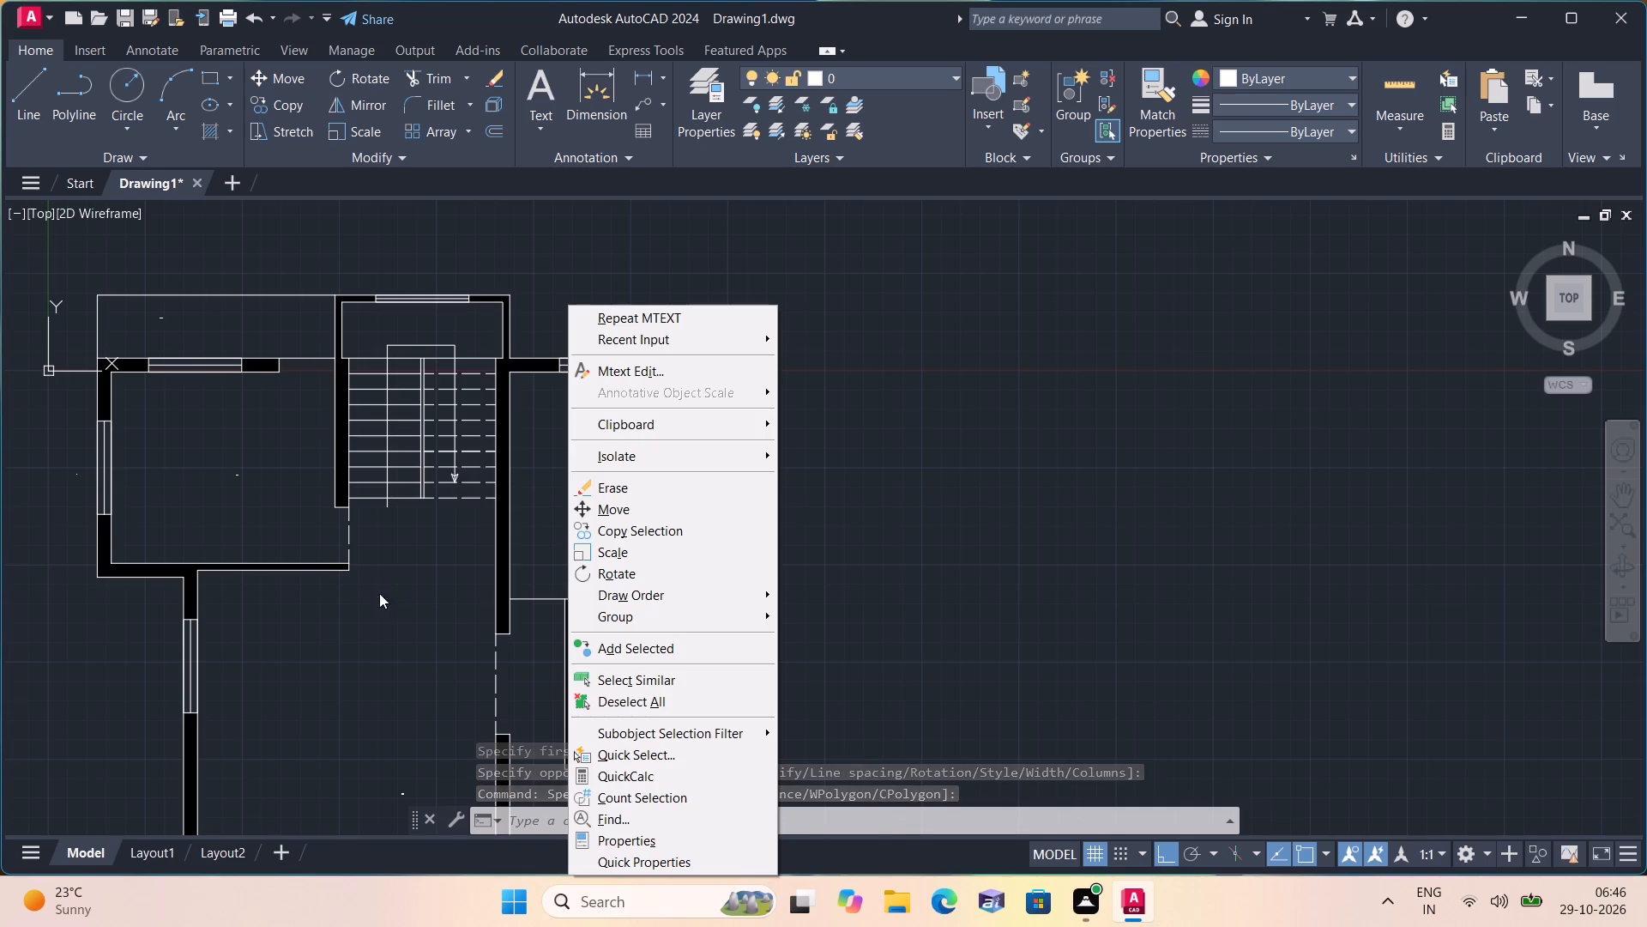
{"action": "left_click", "coordinate": [379, 593]}
{"action": "middle_click_drag", "start_coordinate": [382, 653], "coordinate": [420, 402]}
{"action": "scroll", "coordinate": [422, 387], "scroll_direction": "down", "scroll_amount": 2}
{"action": "scroll", "coordinate": [439, 654], "scroll_direction": "up", "scroll_amount": 2}
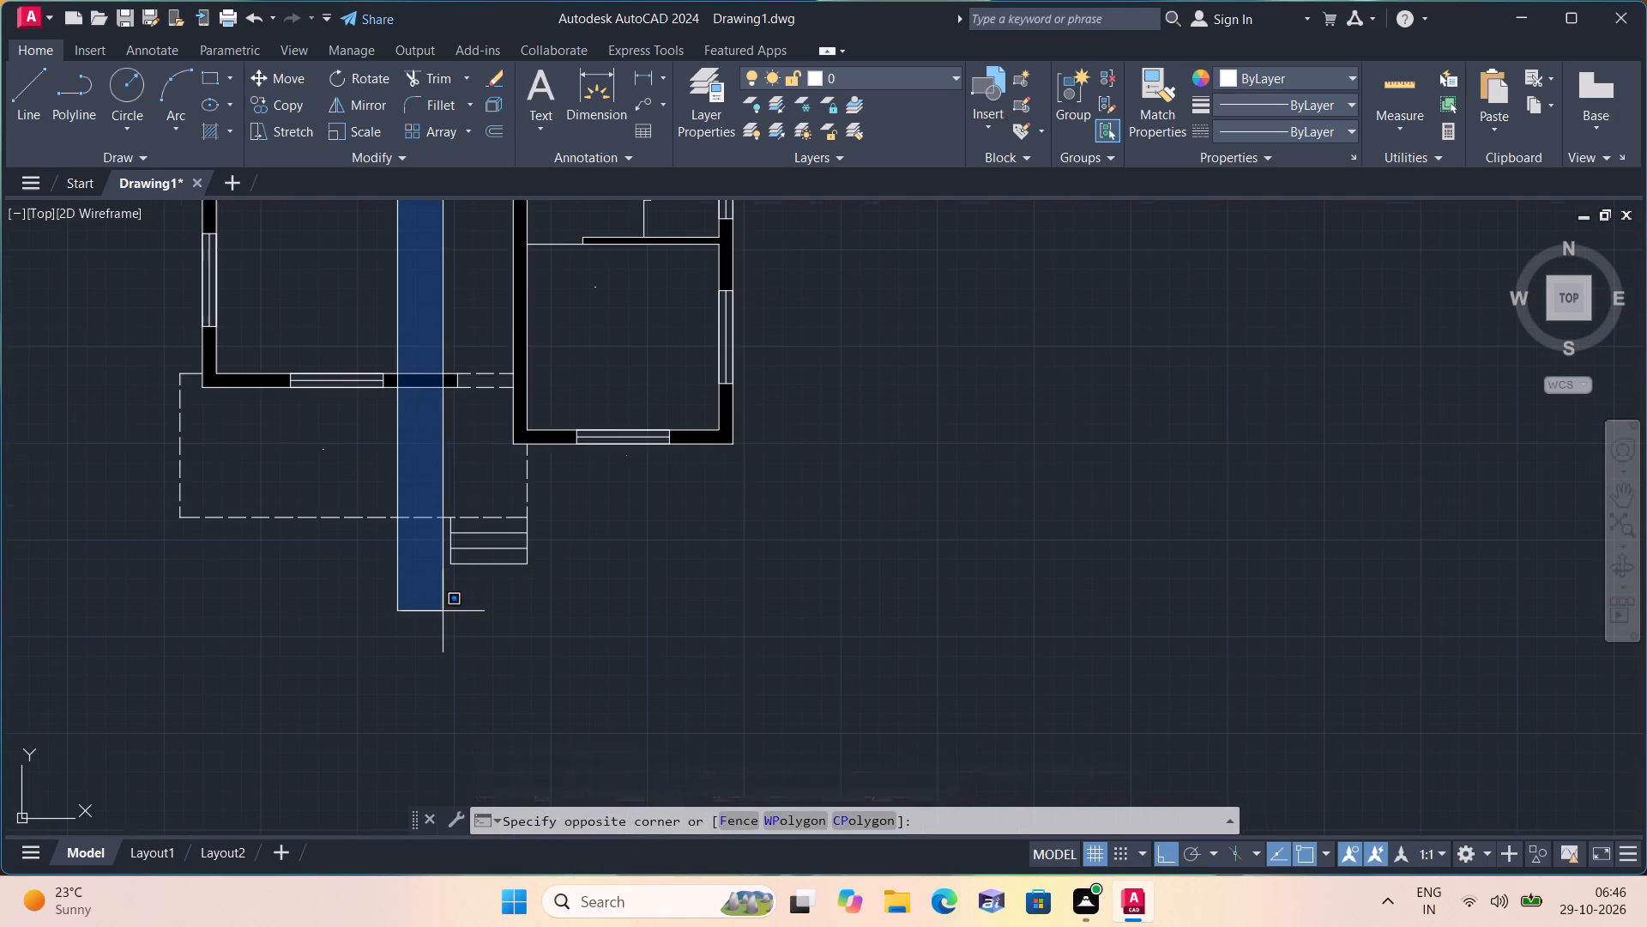
{"action": "left_click", "coordinate": [388, 312]}
{"action": "right_click", "coordinate": [388, 312]}
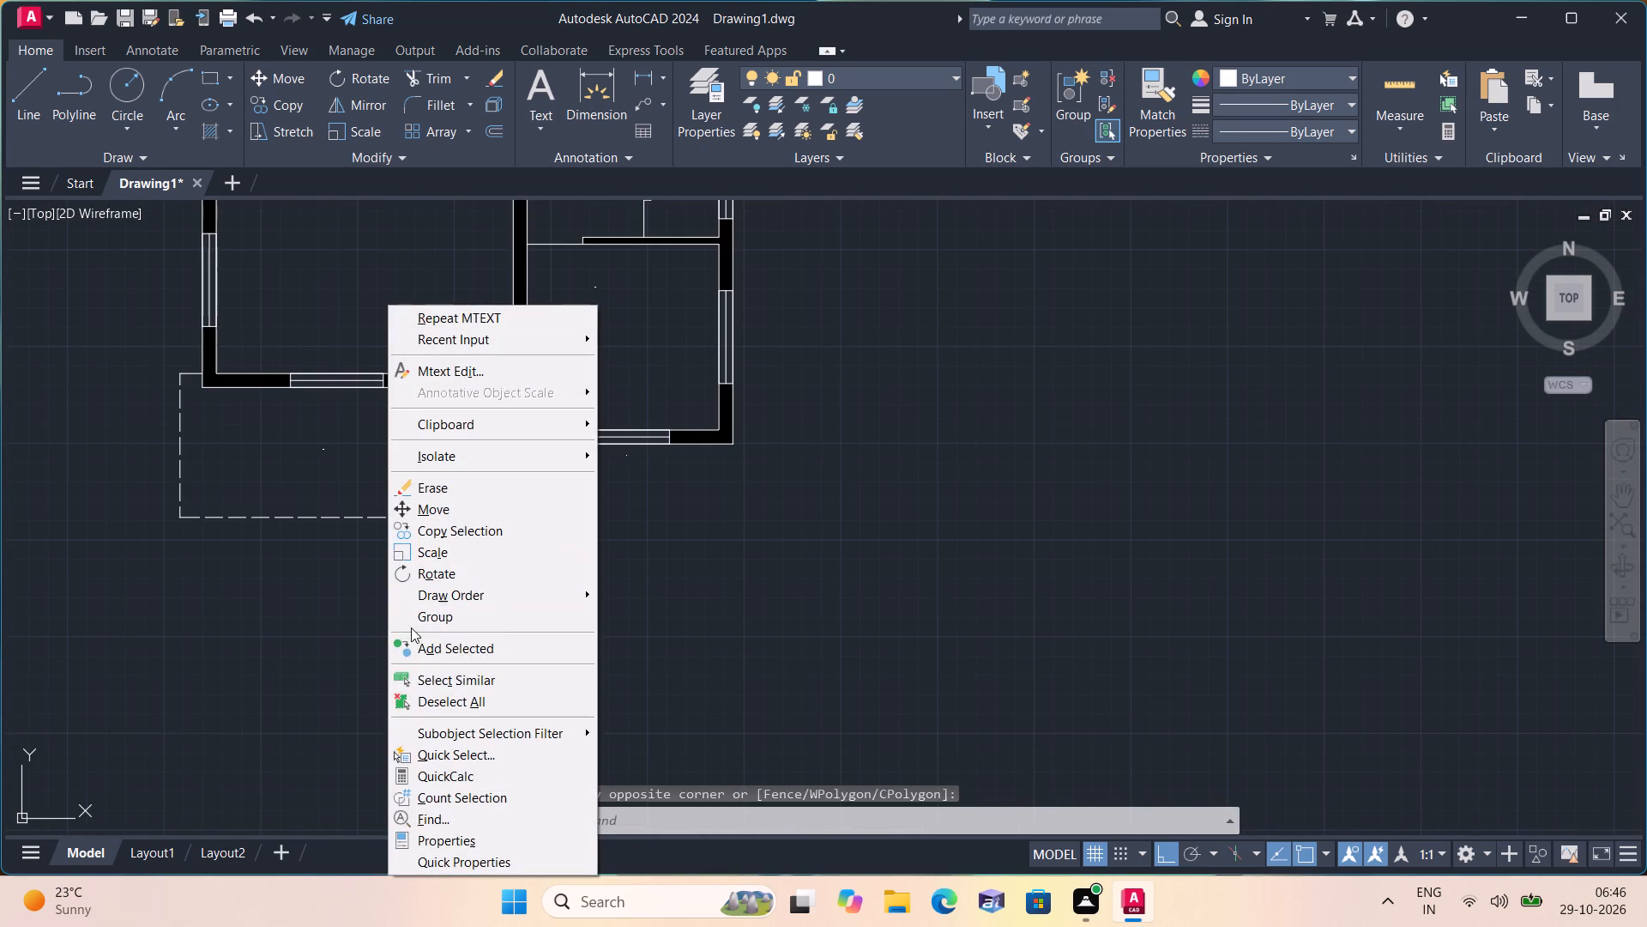
{"action": "left_click", "coordinate": [444, 676]}
{"action": "right_click", "coordinate": [465, 655]}
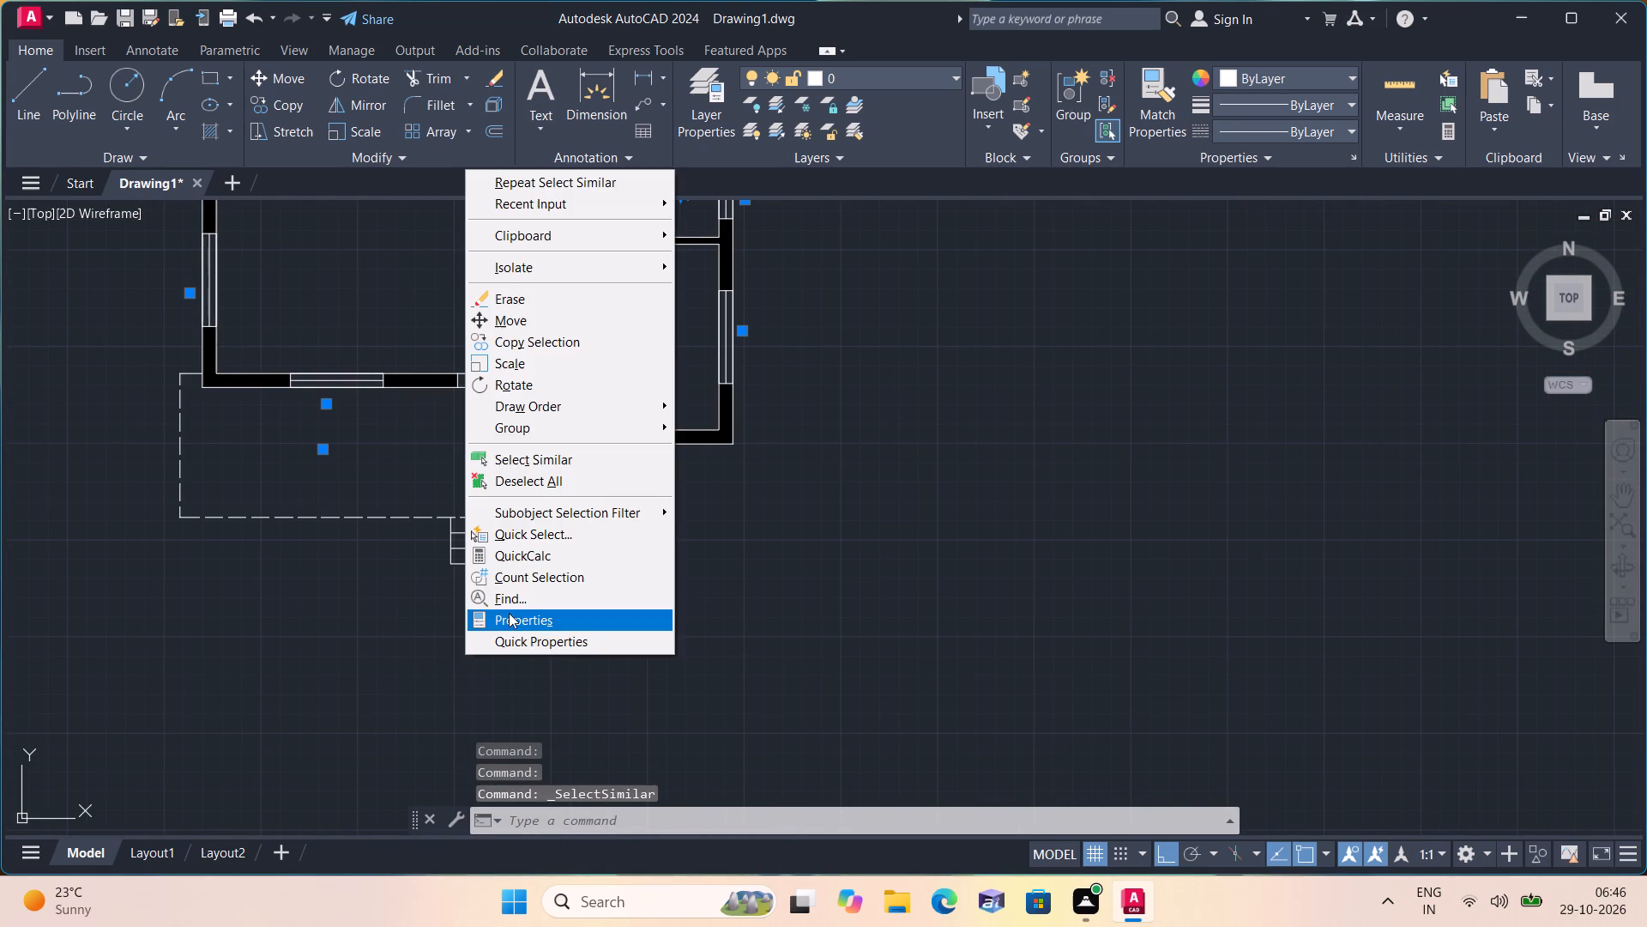
{"action": "left_click", "coordinate": [517, 620]}
{"action": "left_click", "coordinate": [154, 500]}
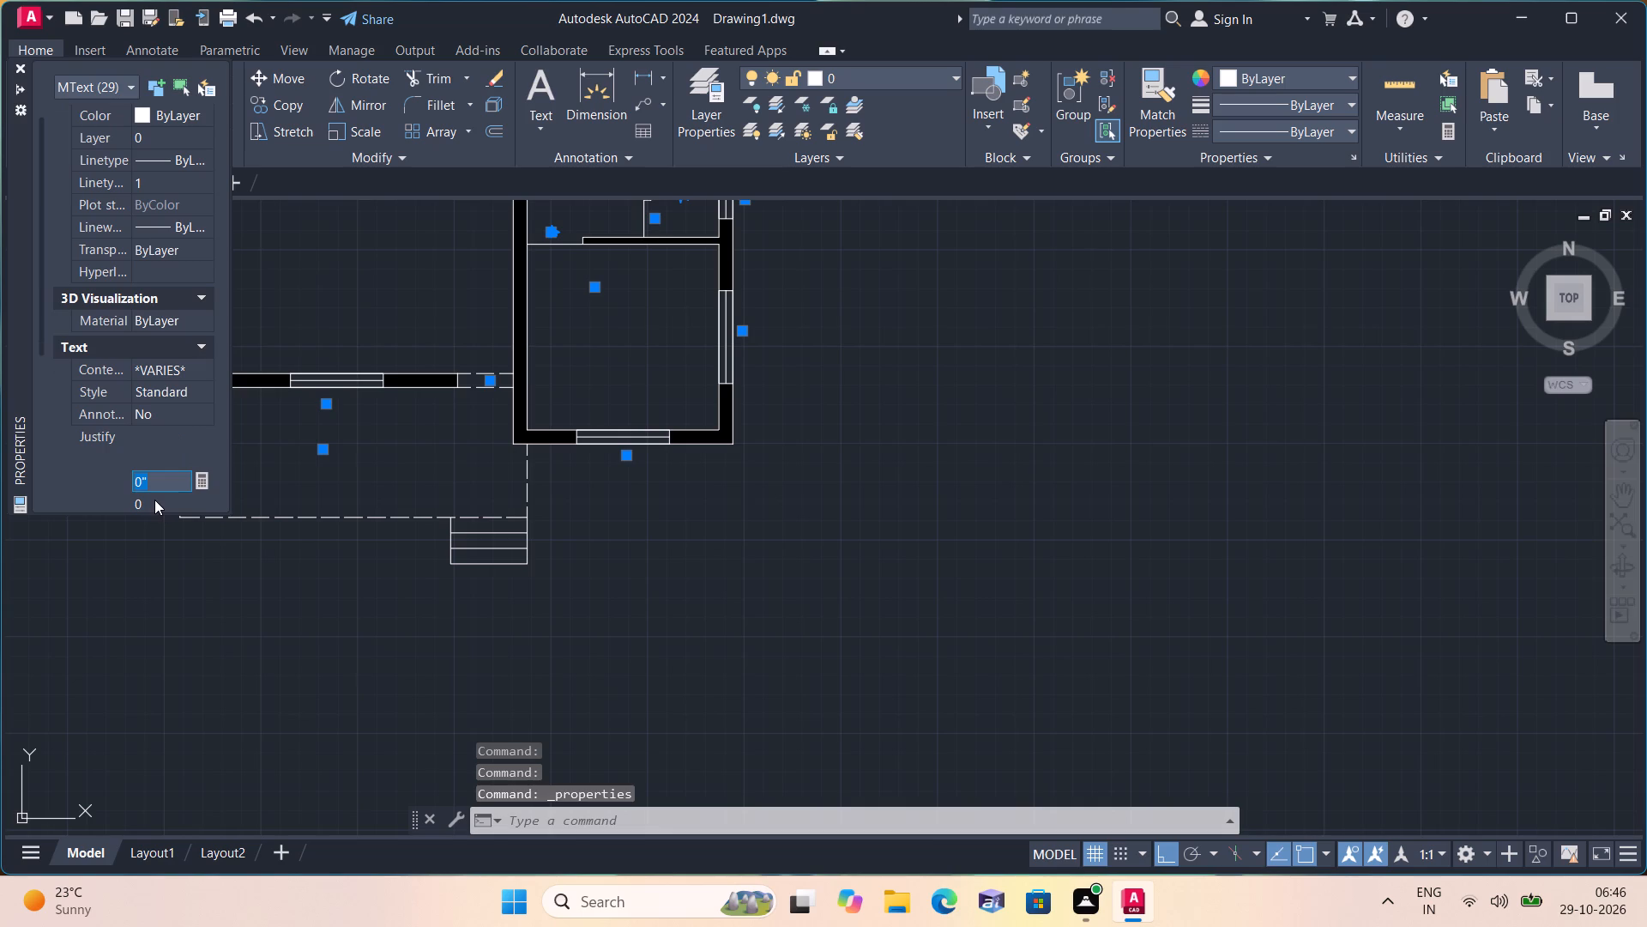
{"action": "key", "text": "BackSpace"}
{"action": "type", "text": "6\""}
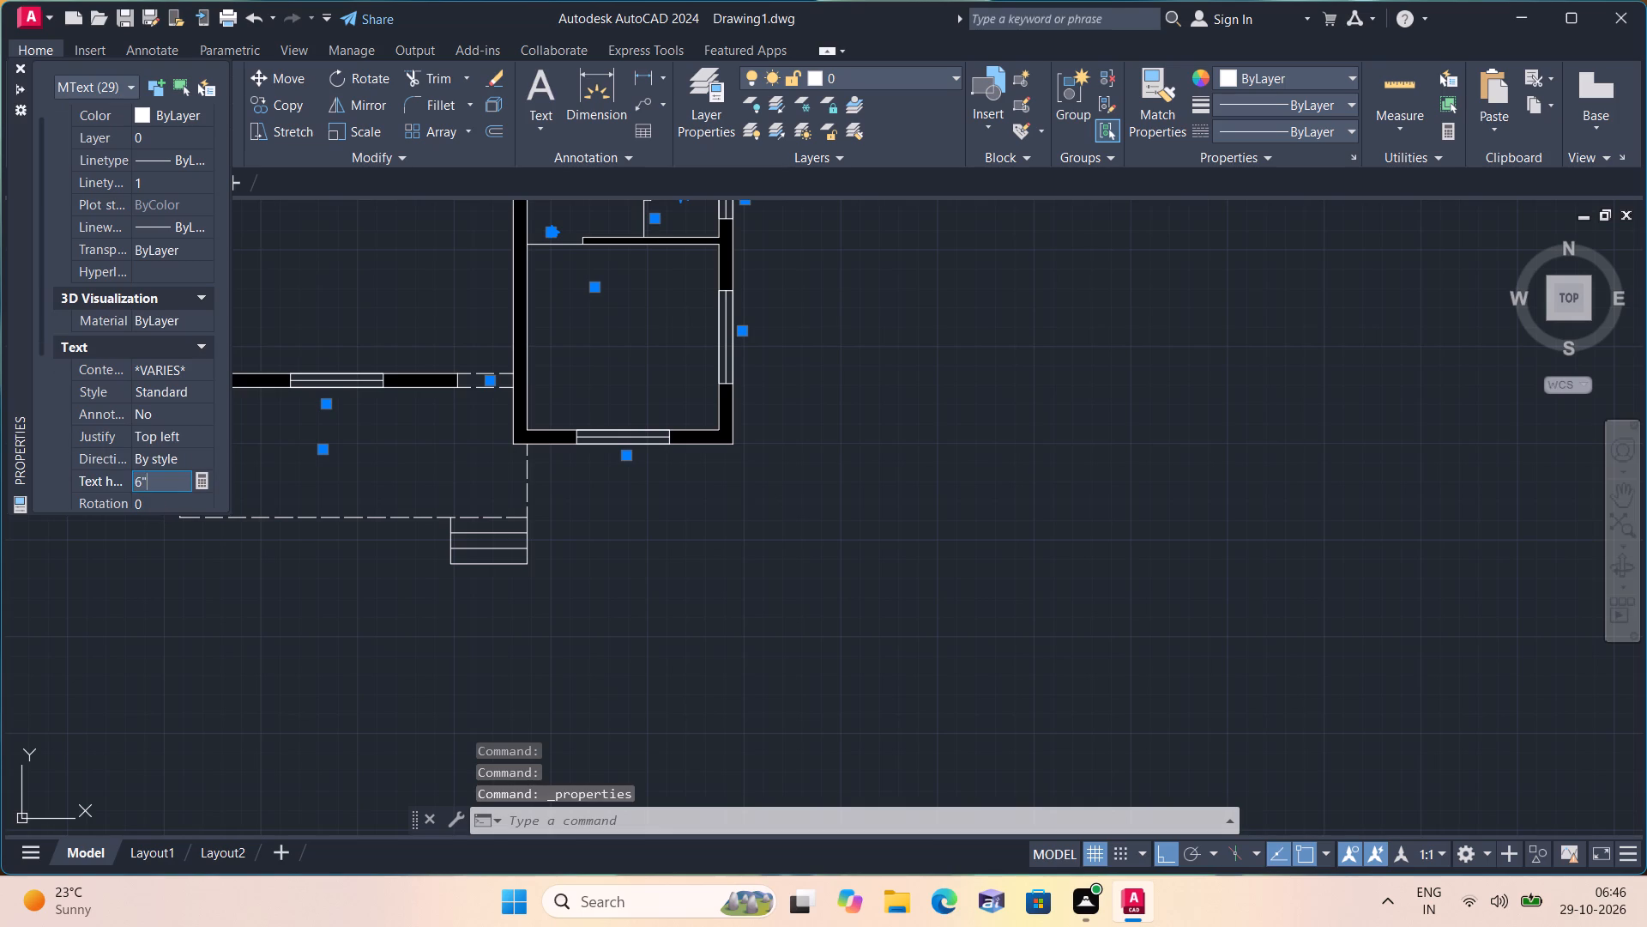
{"action": "left_click", "coordinate": [330, 288]}
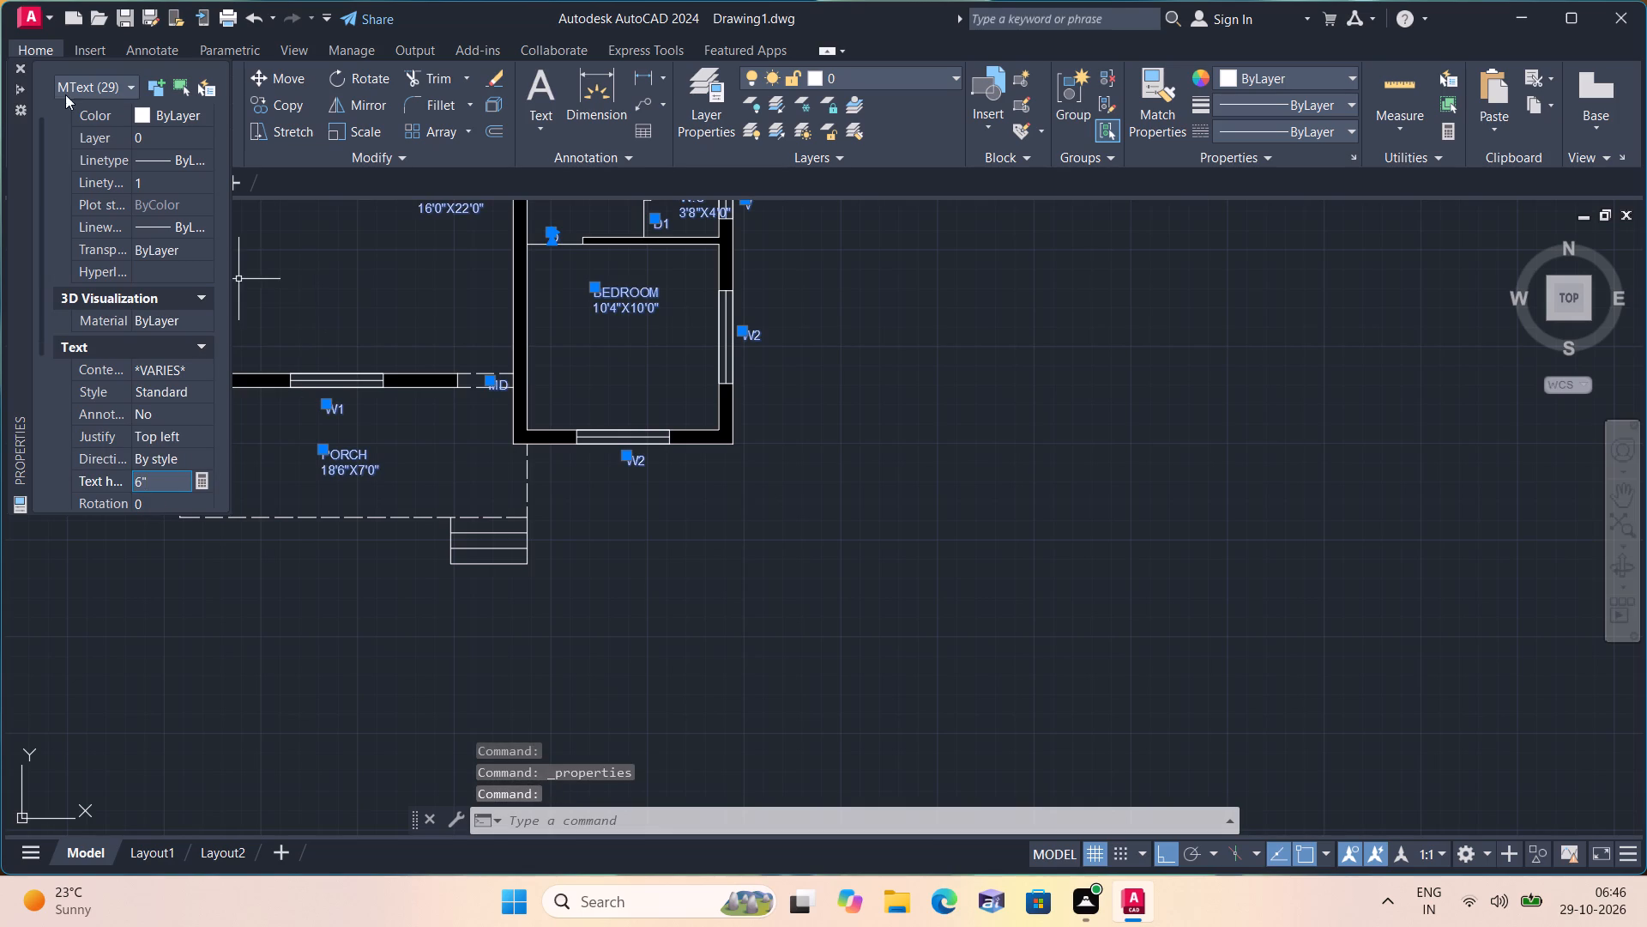
{"action": "left_click", "coordinate": [21, 66]}
{"action": "key", "text": "Escape"}
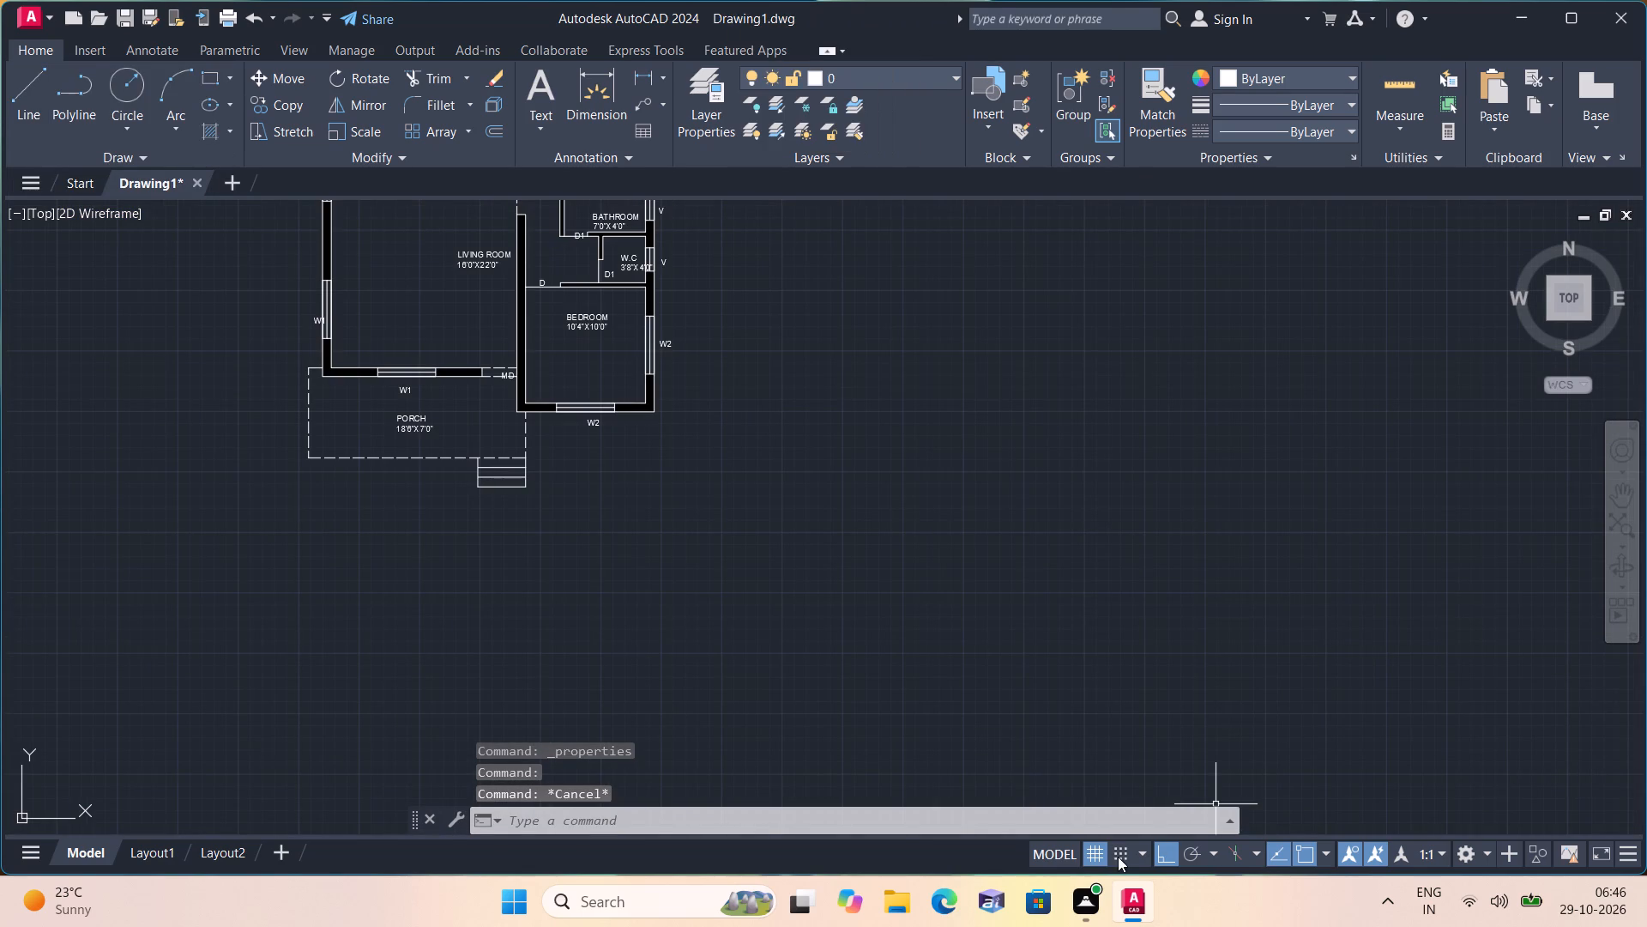
With Ortho off, copy the door label D into the kitchen's doorway opening to the washing place.
{"action": "left_click", "coordinate": [1154, 844]}
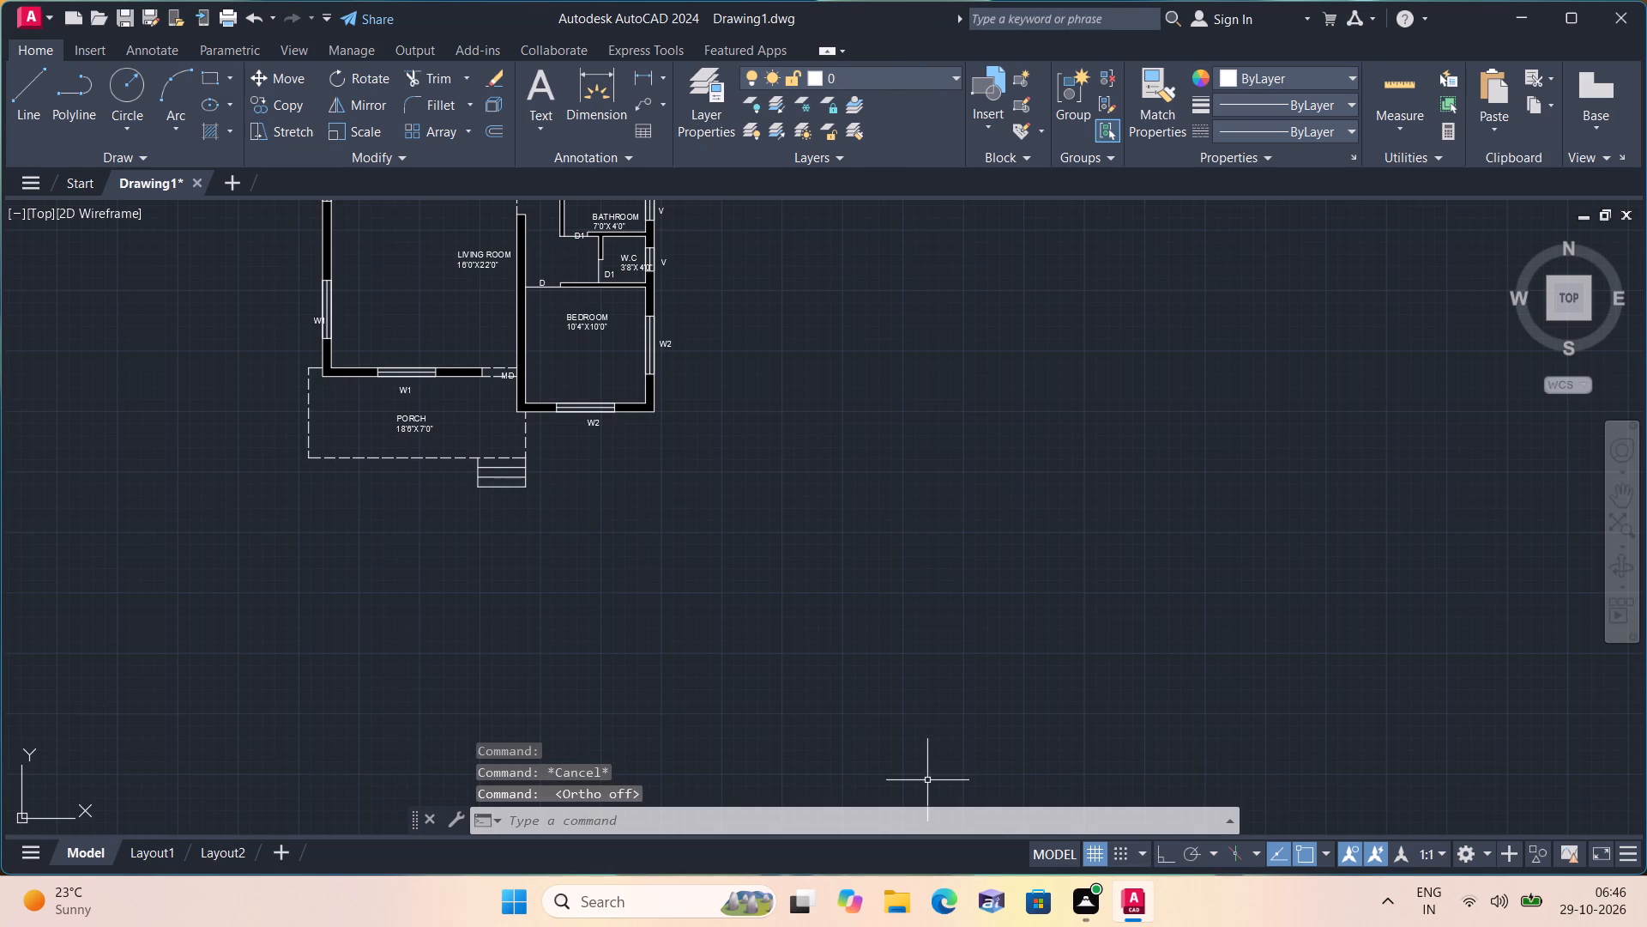
{"action": "middle_click_drag", "start_coordinate": [376, 374], "coordinate": [565, 659]}
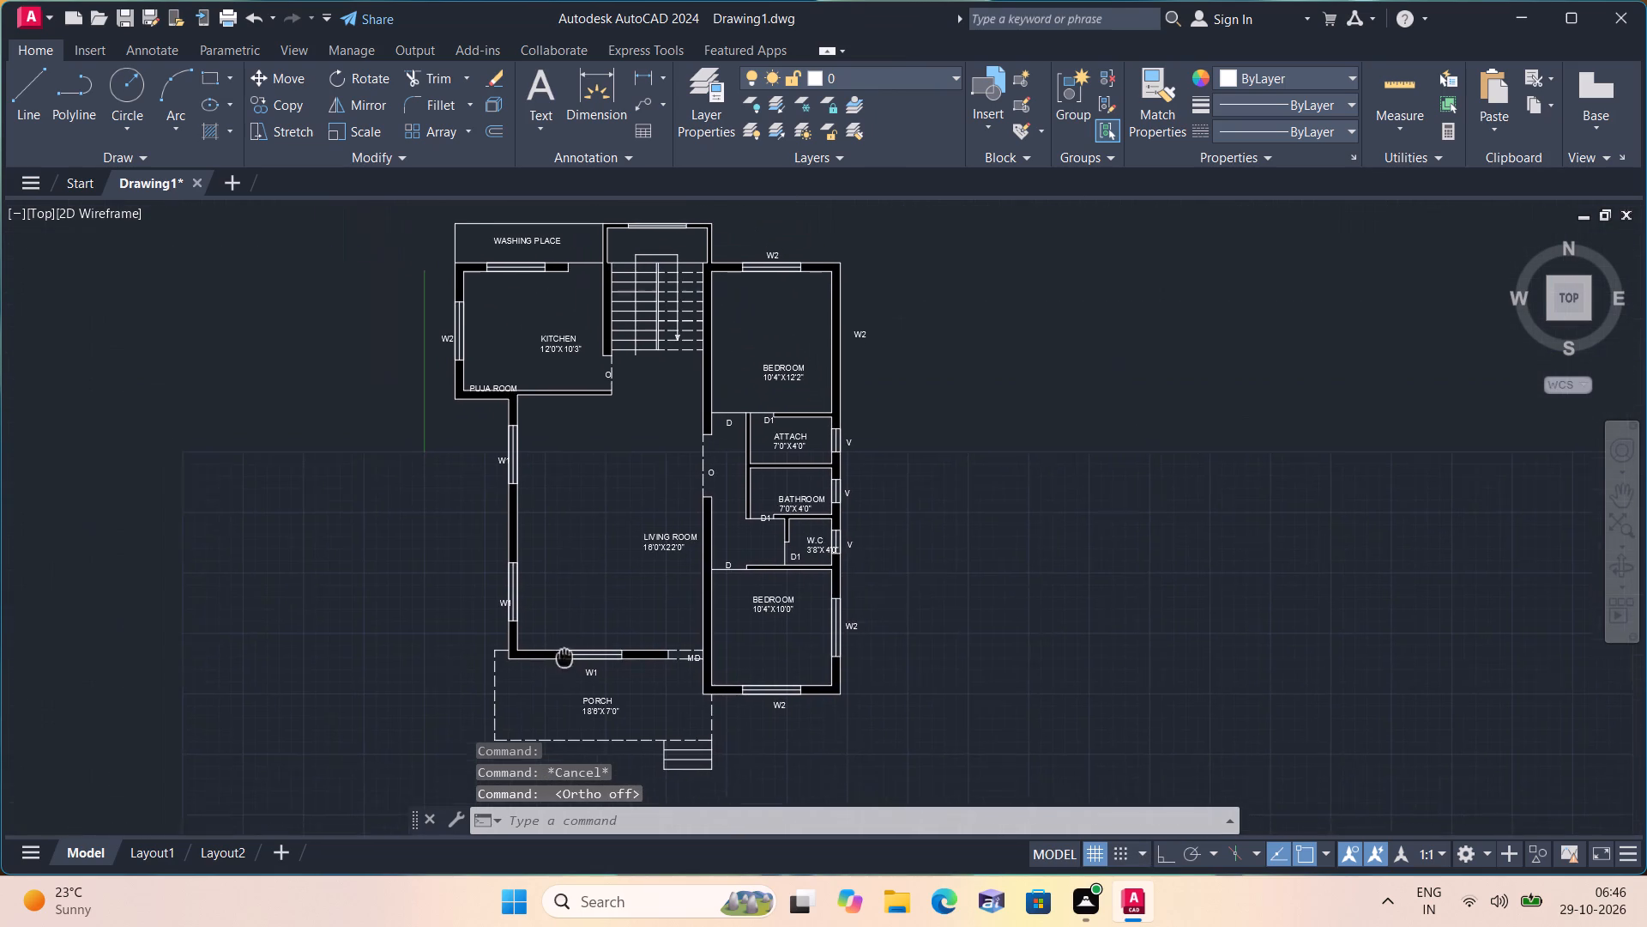
{"action": "middle_click_drag", "start_coordinate": [565, 659], "coordinate": [566, 664]}
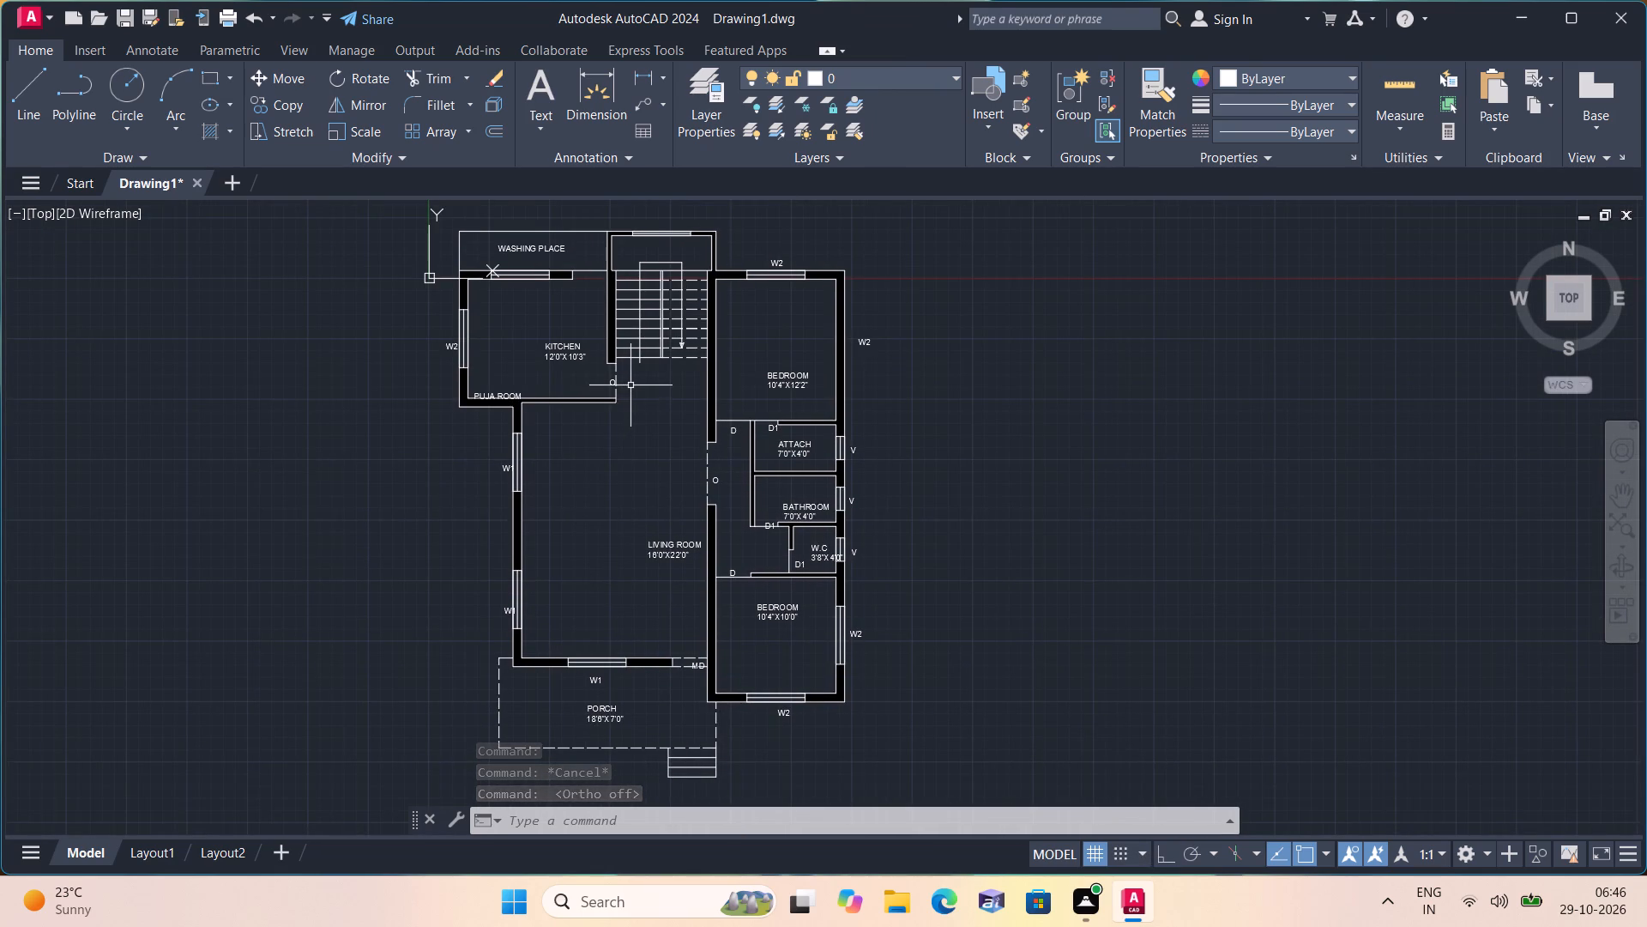
{"action": "scroll", "coordinate": [632, 386], "scroll_direction": "up", "scroll_amount": 1}
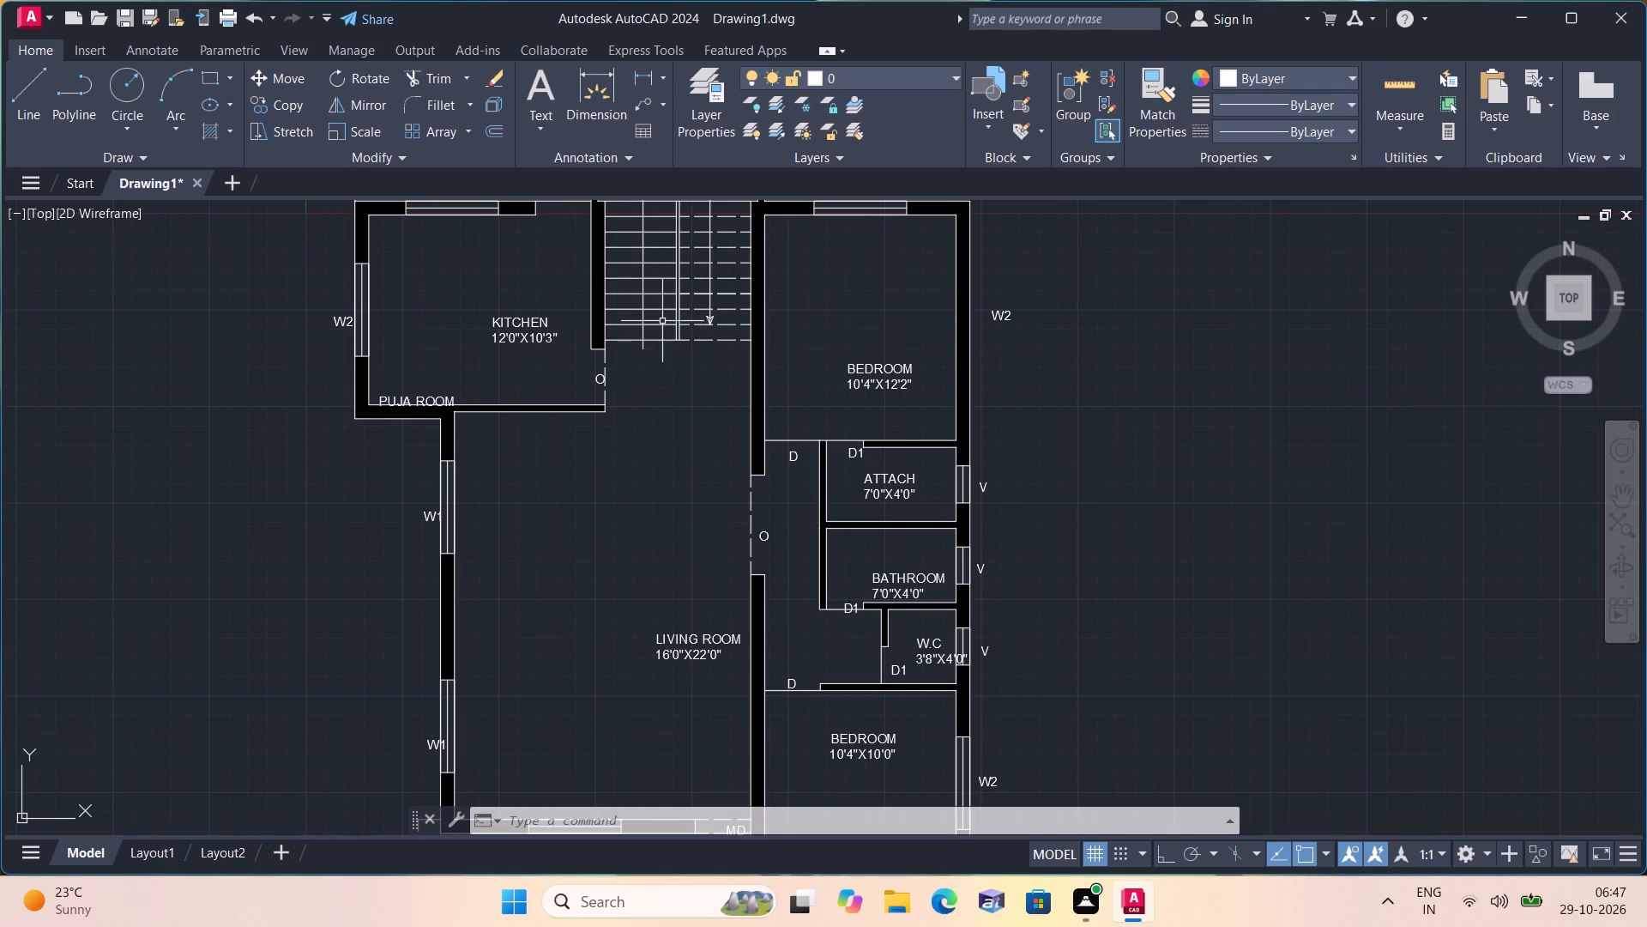
{"action": "middle_click_drag", "start_coordinate": [648, 334], "coordinate": [456, 451]}
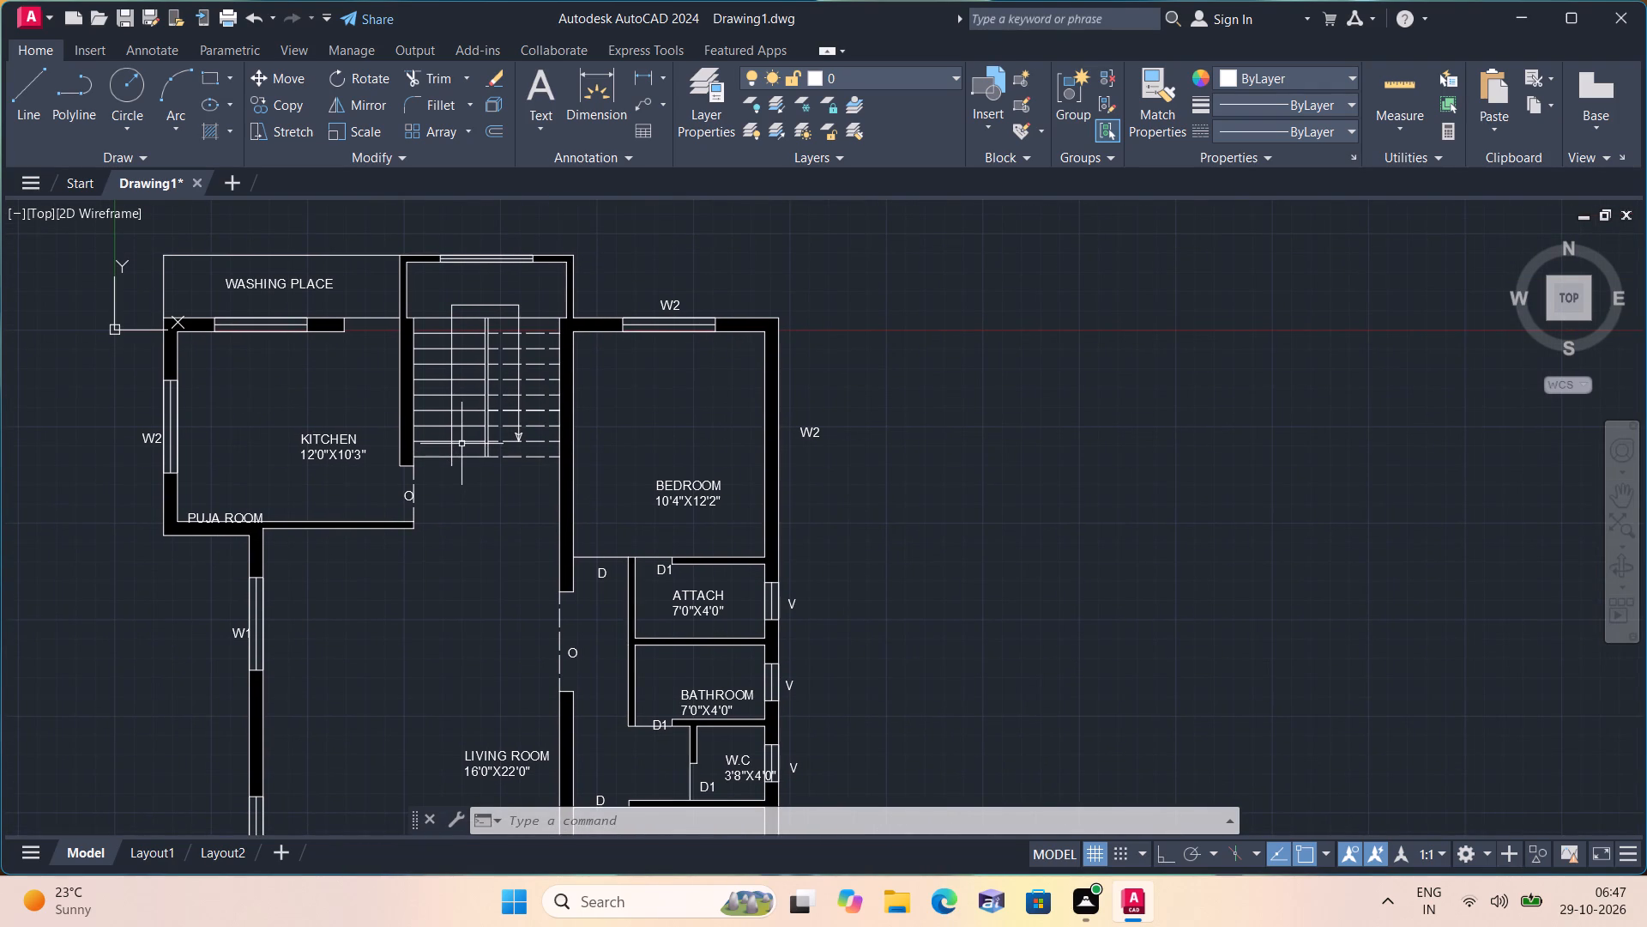
{"action": "scroll", "coordinate": [462, 444], "scroll_direction": "down", "scroll_amount": 1}
{"action": "scroll", "coordinate": [401, 348], "scroll_direction": "up", "scroll_amount": 2}
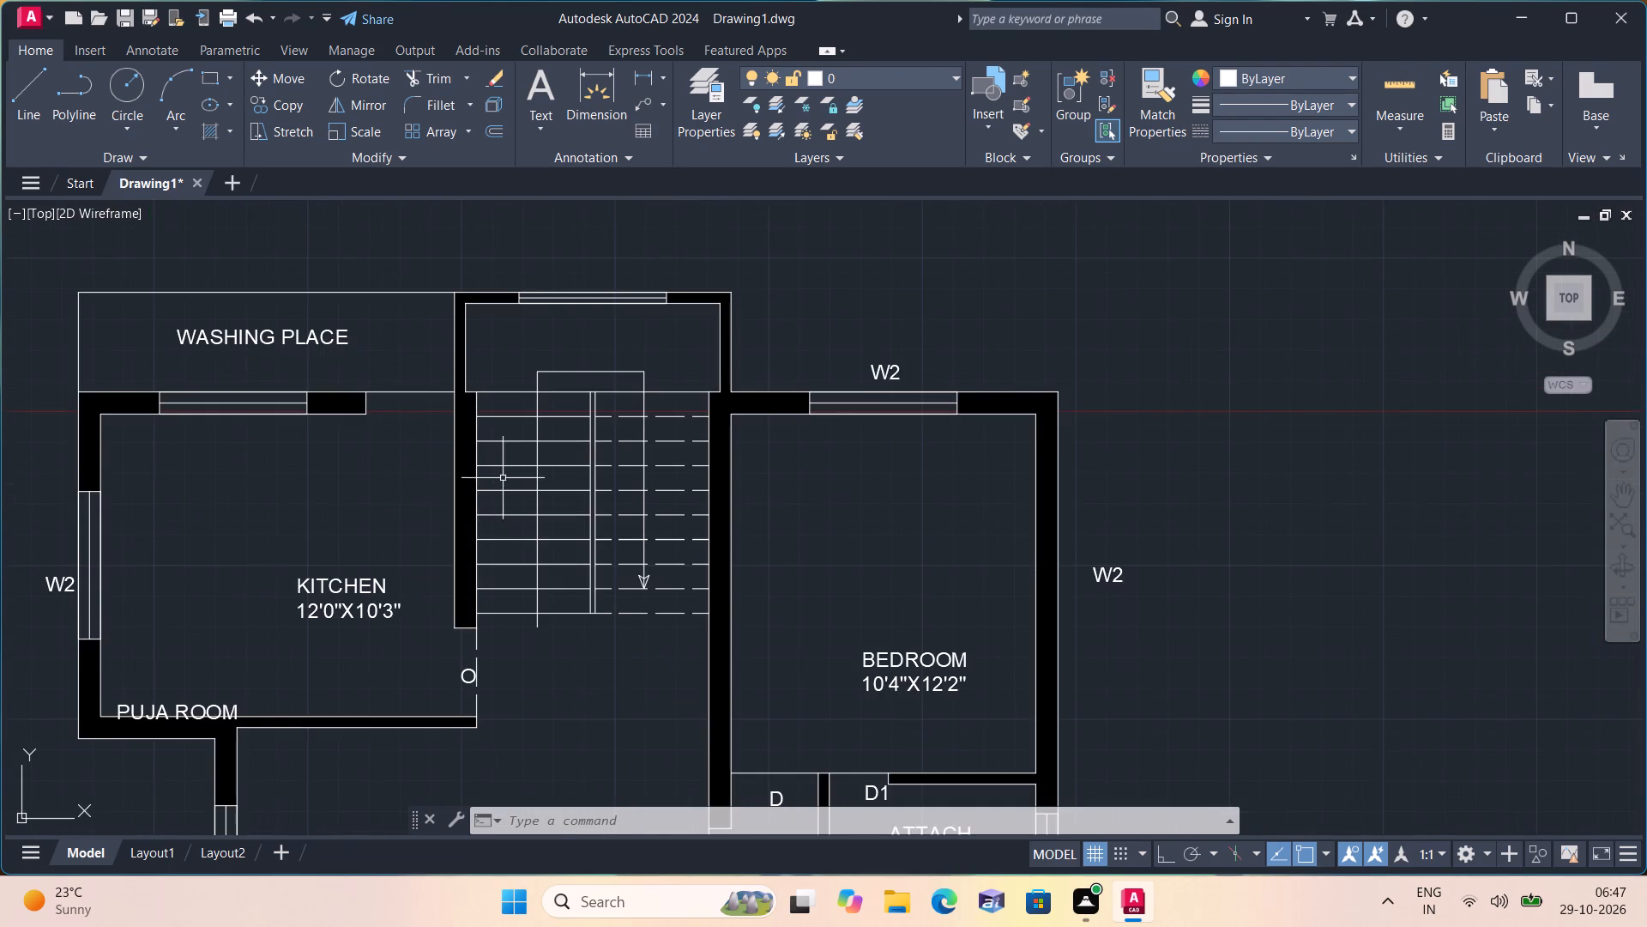
{"action": "middle_click_drag", "start_coordinate": [503, 477], "coordinate": [498, 363]}
{"action": "middle_click_drag", "start_coordinate": [587, 487], "coordinate": [550, 397]}
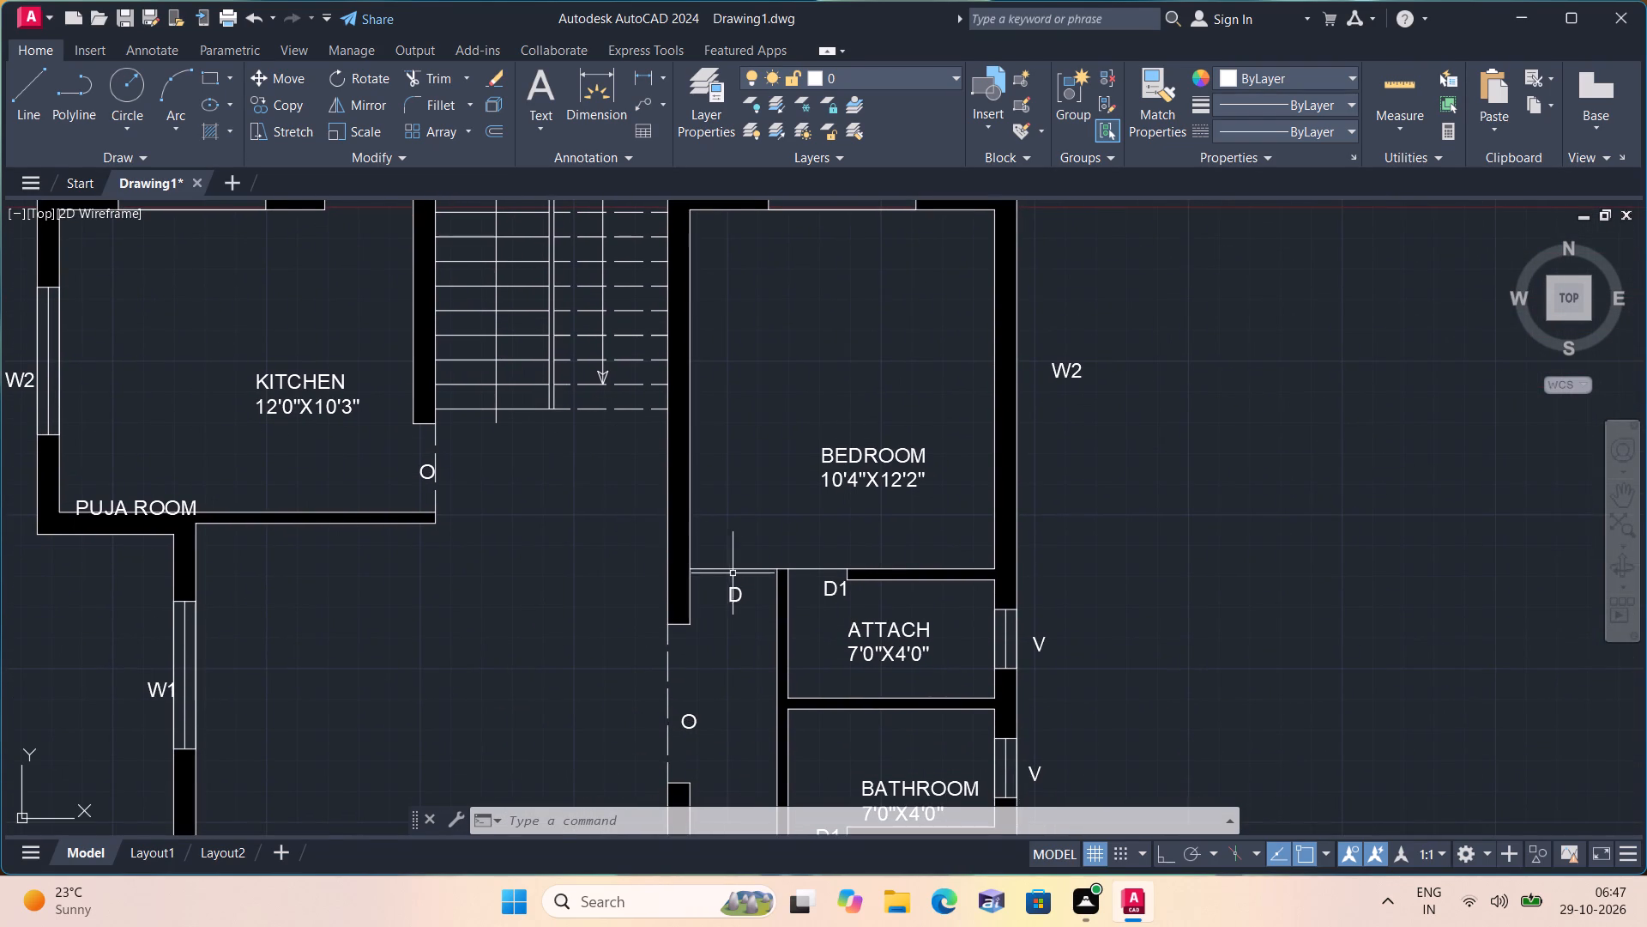
{"action": "left_click", "coordinate": [742, 593]}
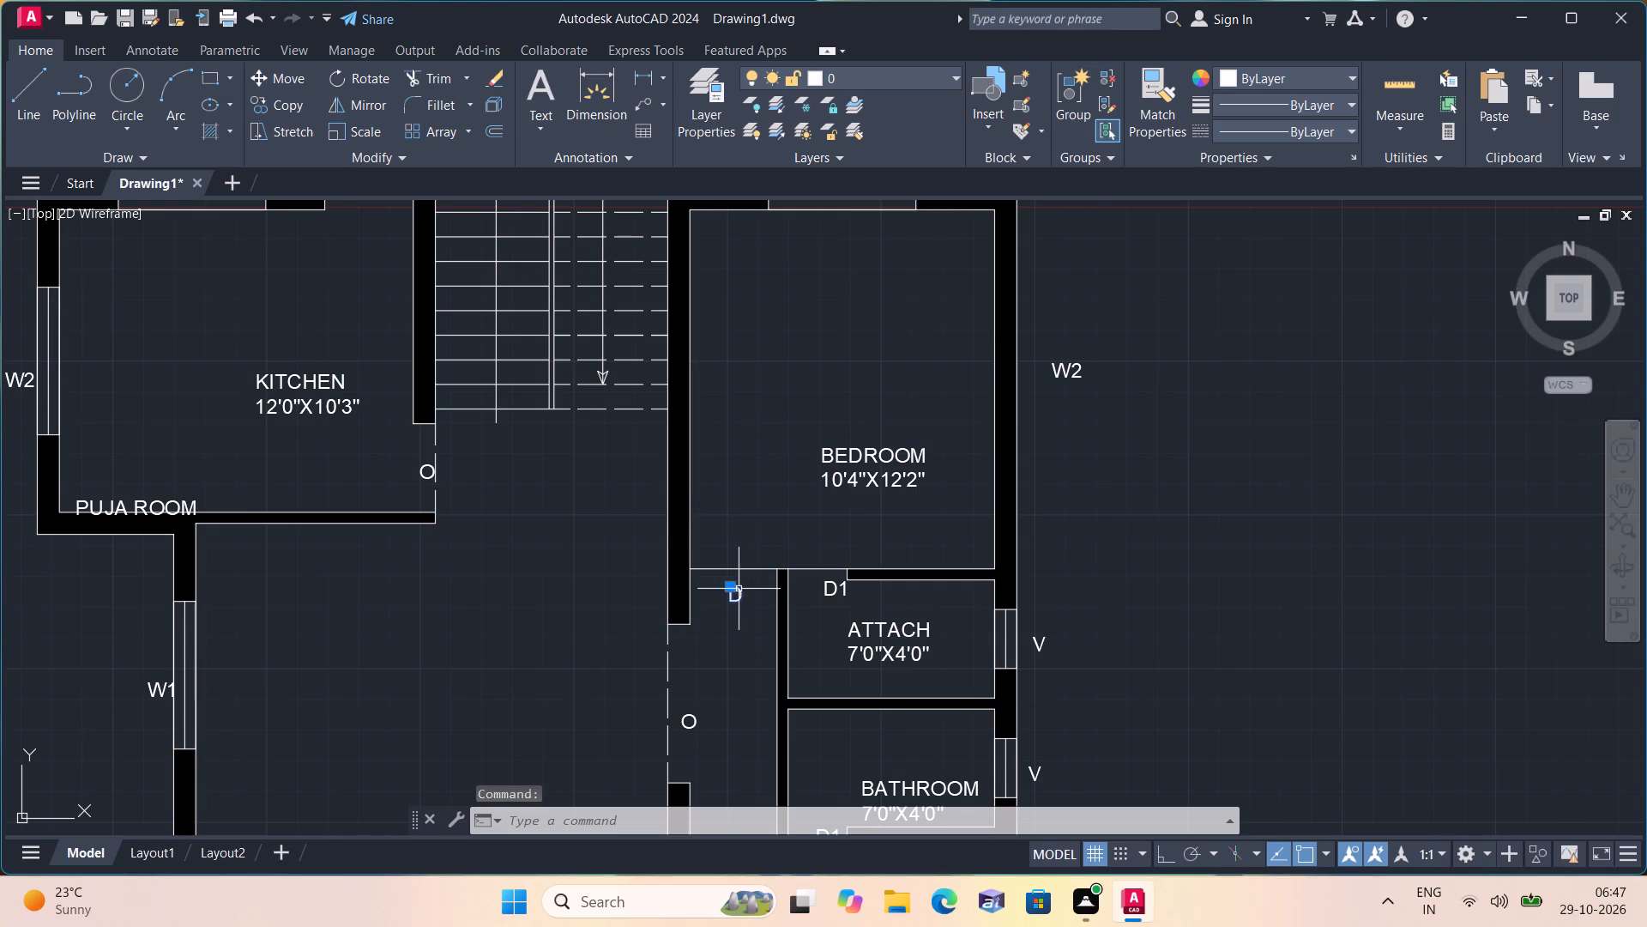
{"action": "left_click_drag", "start_coordinate": [277, 96], "coordinate": [287, 117]}
{"action": "left_click", "coordinate": [744, 598]}
{"action": "left_click_drag", "start_coordinate": [268, 96], "coordinate": [274, 123]}
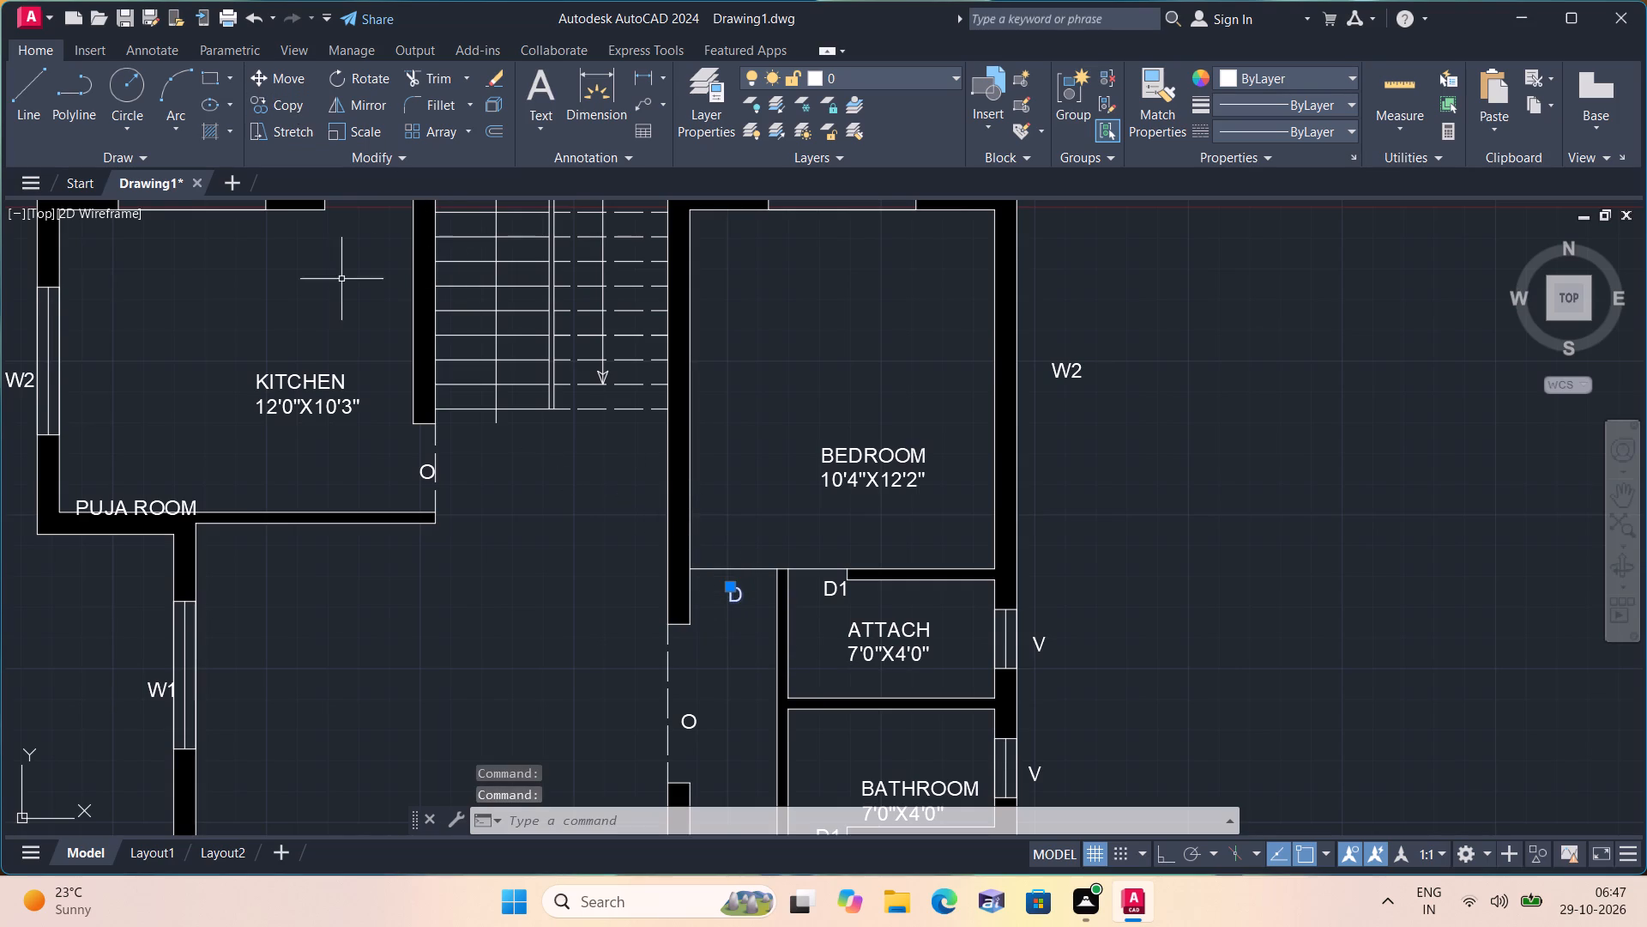
{"action": "left_click", "coordinate": [735, 600]}
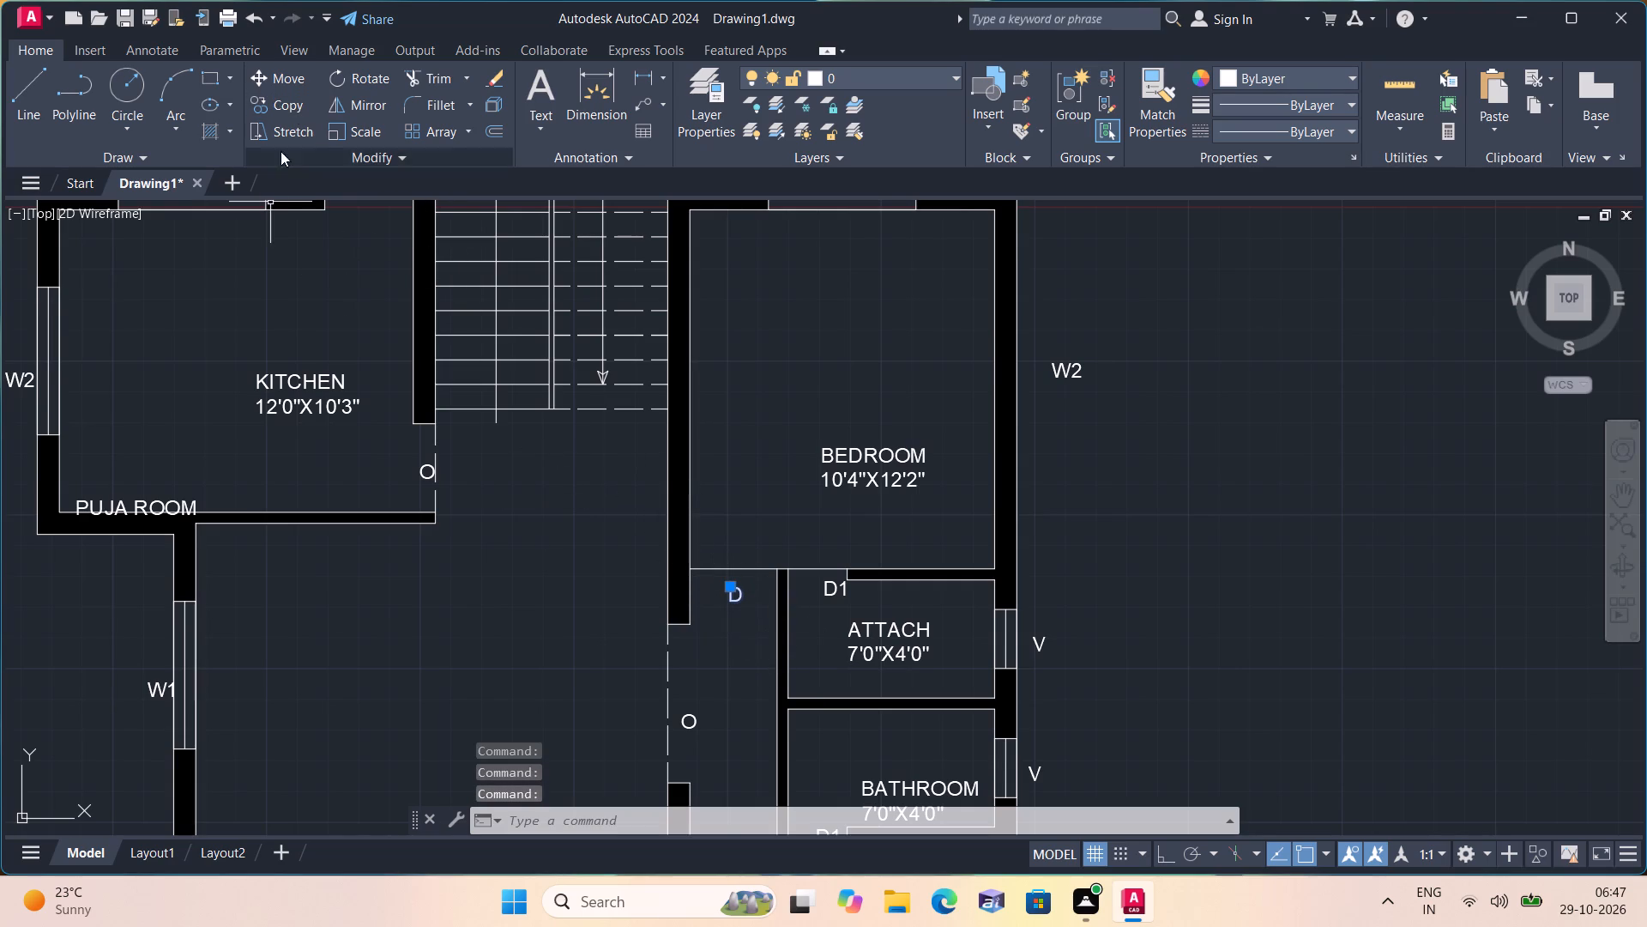
{"action": "left_click", "coordinate": [262, 97]}
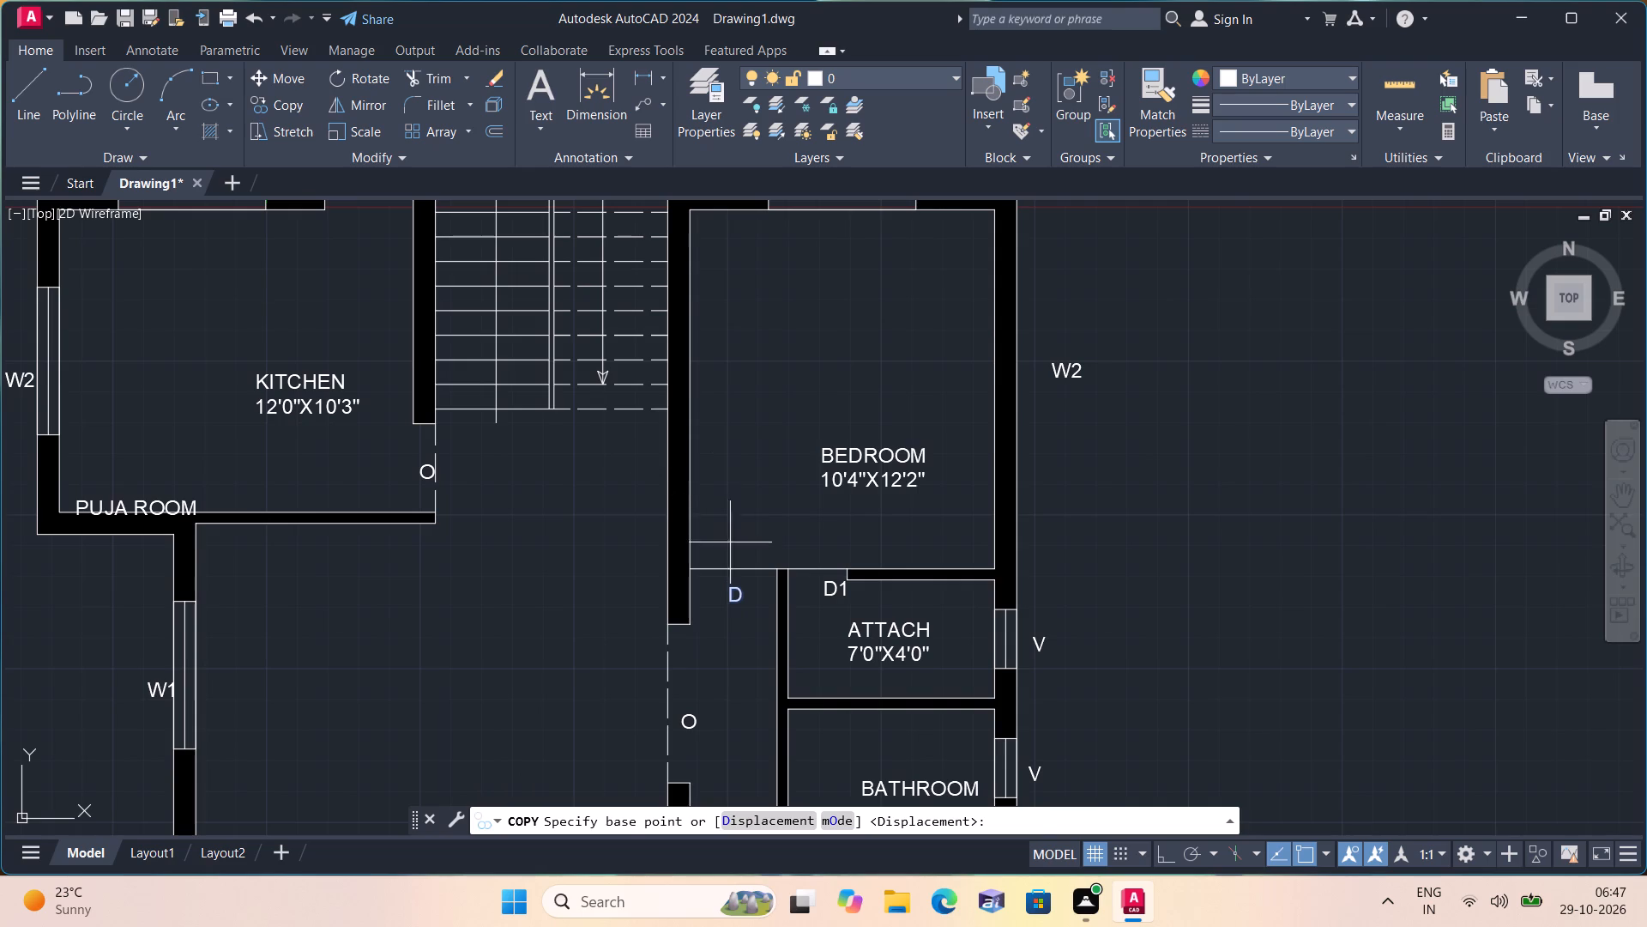
{"action": "left_click", "coordinate": [740, 591]}
{"action": "middle_click_drag", "start_coordinate": [322, 330], "coordinate": [389, 451]}
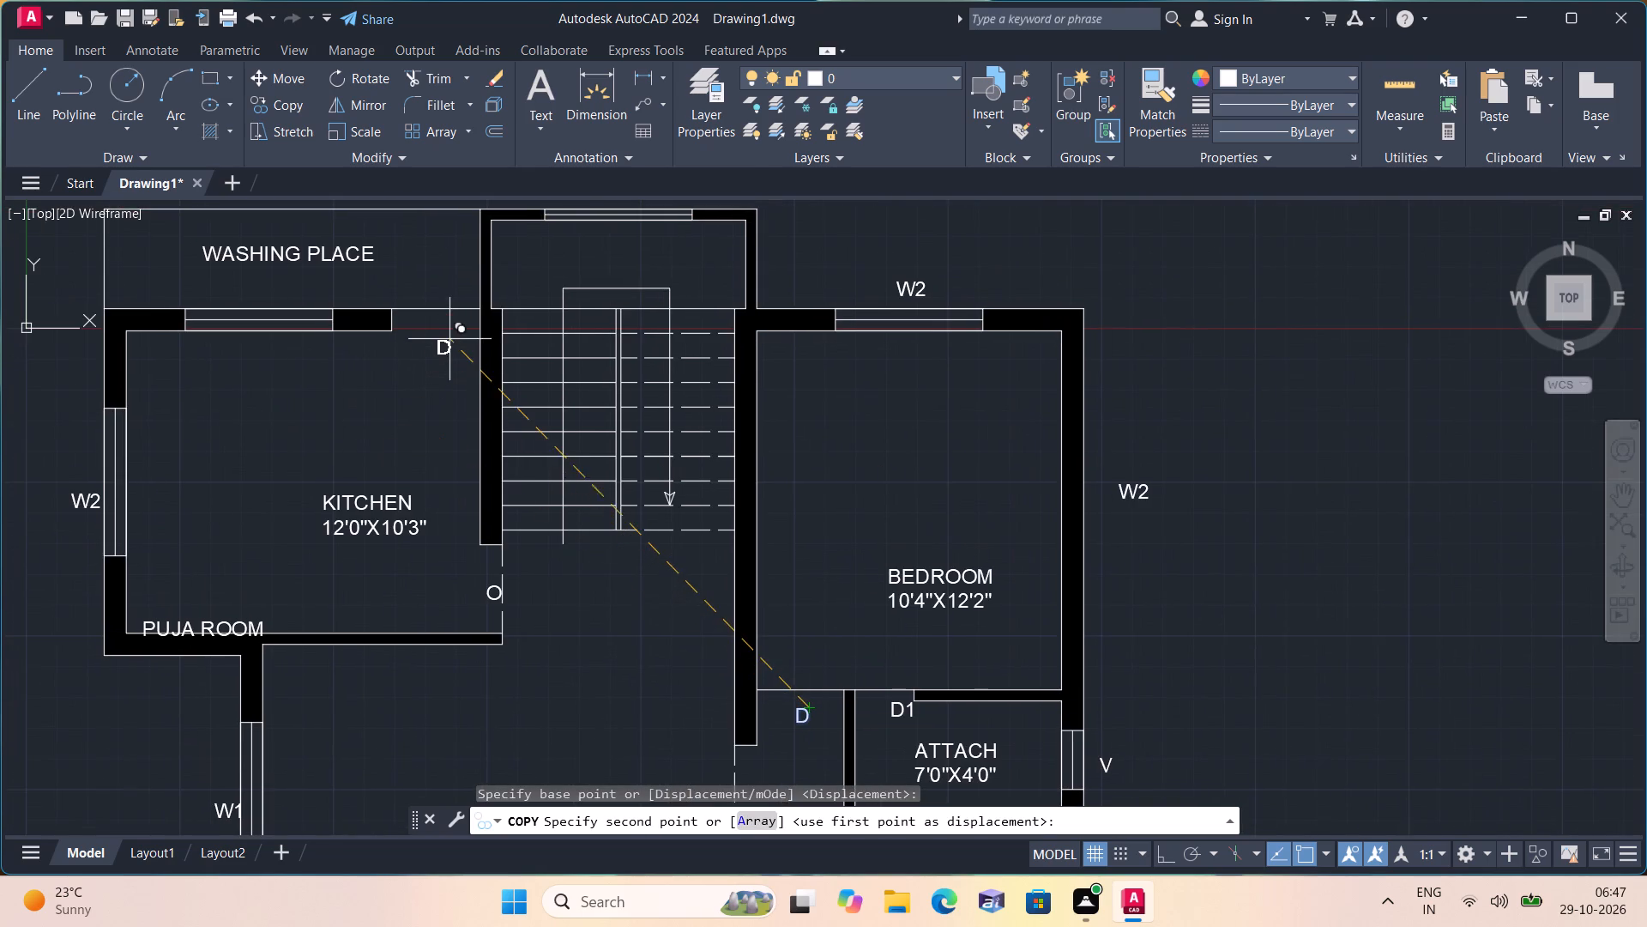
{"action": "left_click", "coordinate": [442, 321]}
{"action": "key", "text": "Escape"}
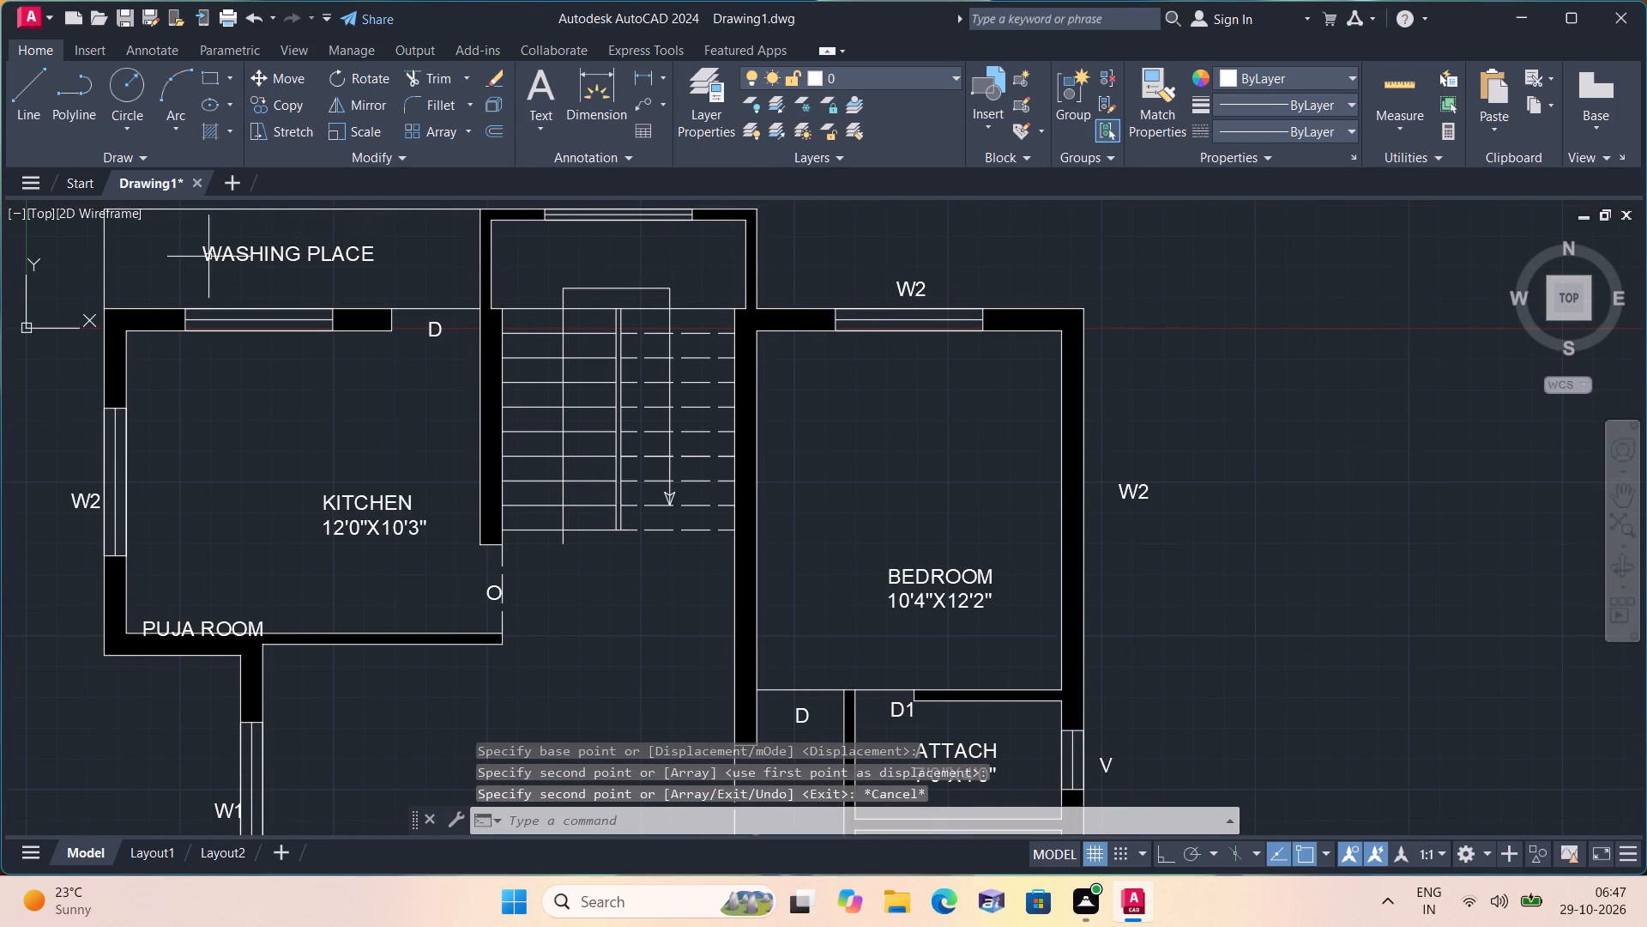
Examine the label placement around the washing place, kitchen, staircase and upper bedroom.
{"action": "scroll", "coordinate": [214, 257], "scroll_direction": "up", "scroll_amount": 1}
{"action": "middle_click_drag", "start_coordinate": [280, 299], "coordinate": [367, 389]}
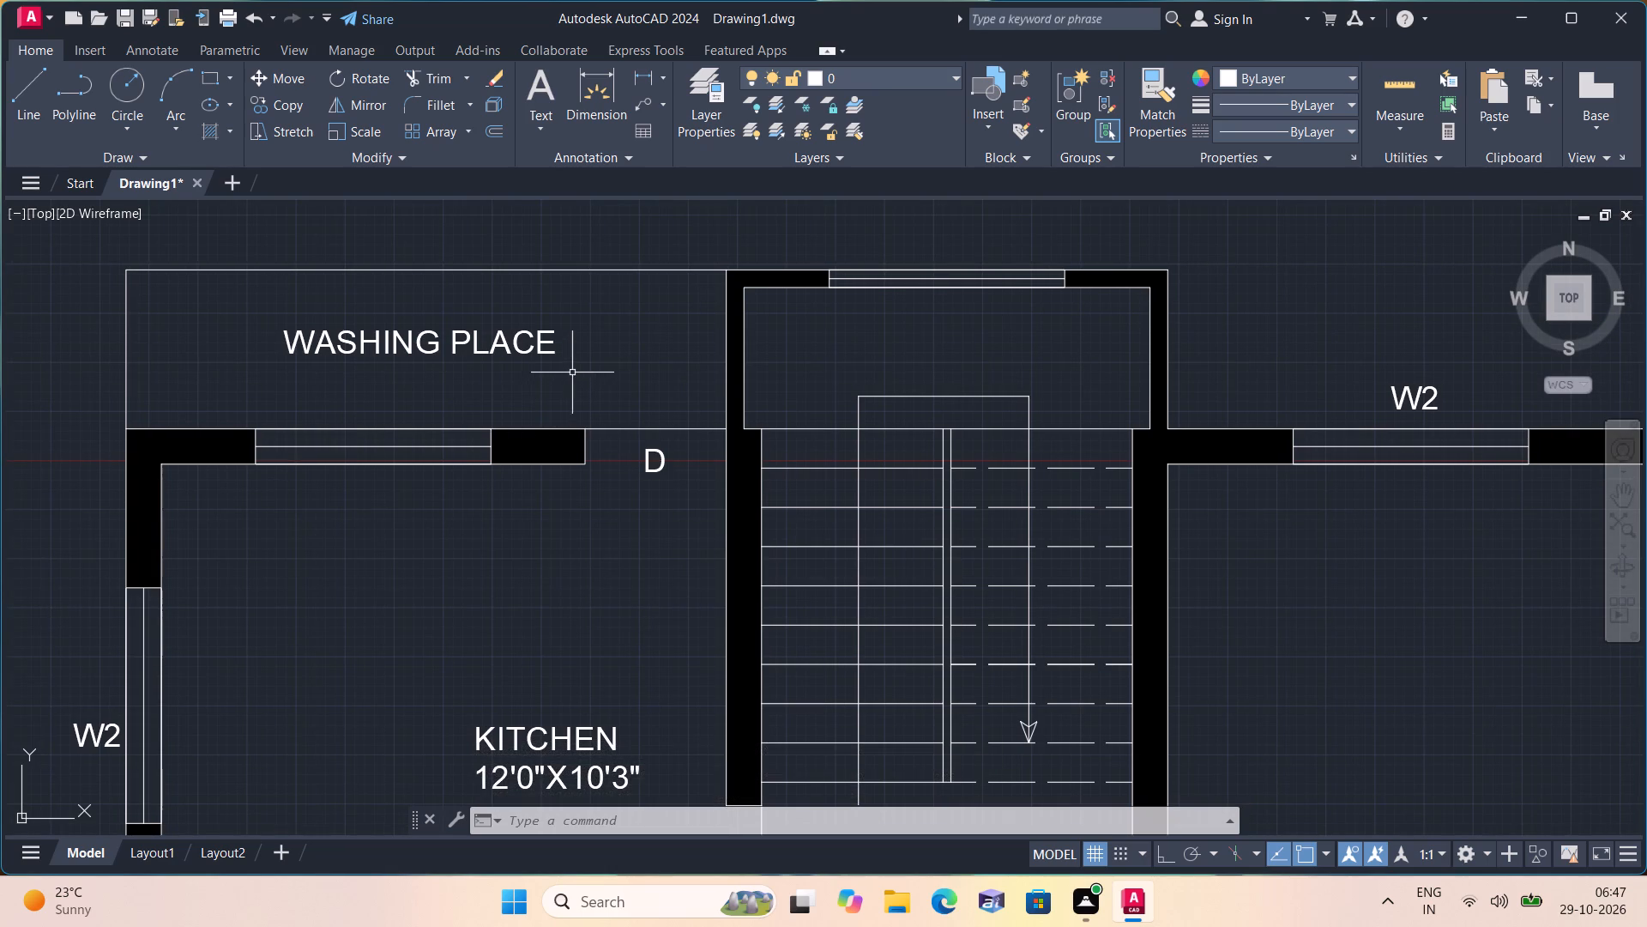
{"action": "middle_click_drag", "start_coordinate": [600, 359], "coordinate": [375, 278]}
{"action": "scroll", "coordinate": [419, 333], "scroll_direction": "down", "scroll_amount": 1}
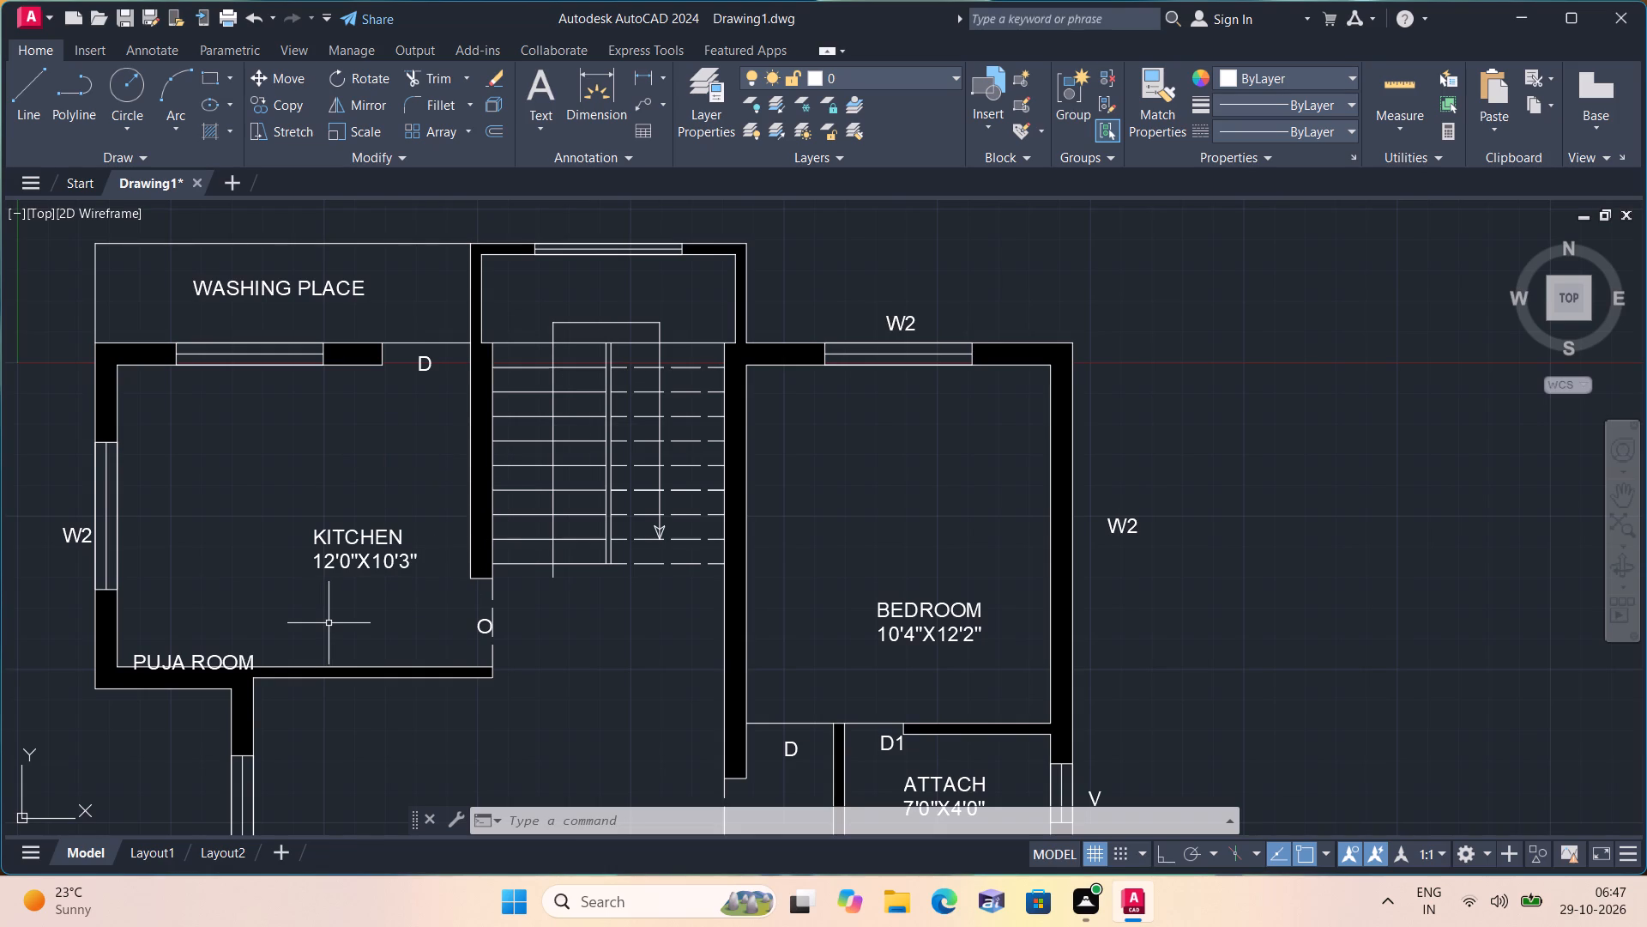
{"action": "middle_click_drag", "start_coordinate": [332, 619], "coordinate": [413, 549]}
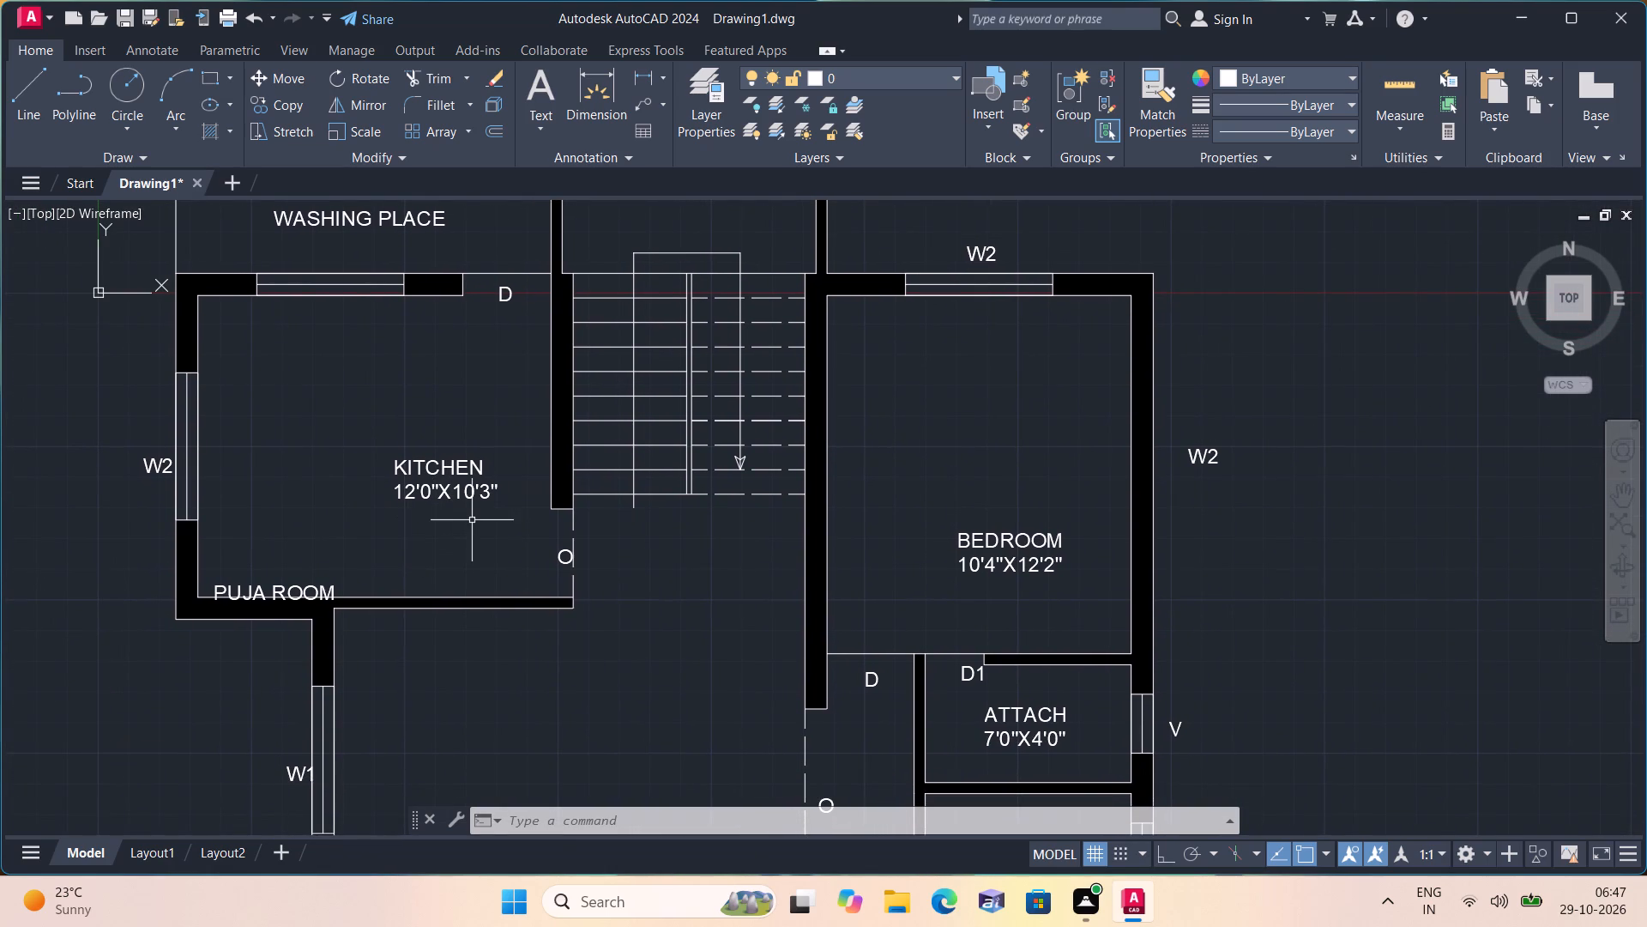
{"action": "middle_click_drag", "start_coordinate": [520, 549], "coordinate": [513, 546]}
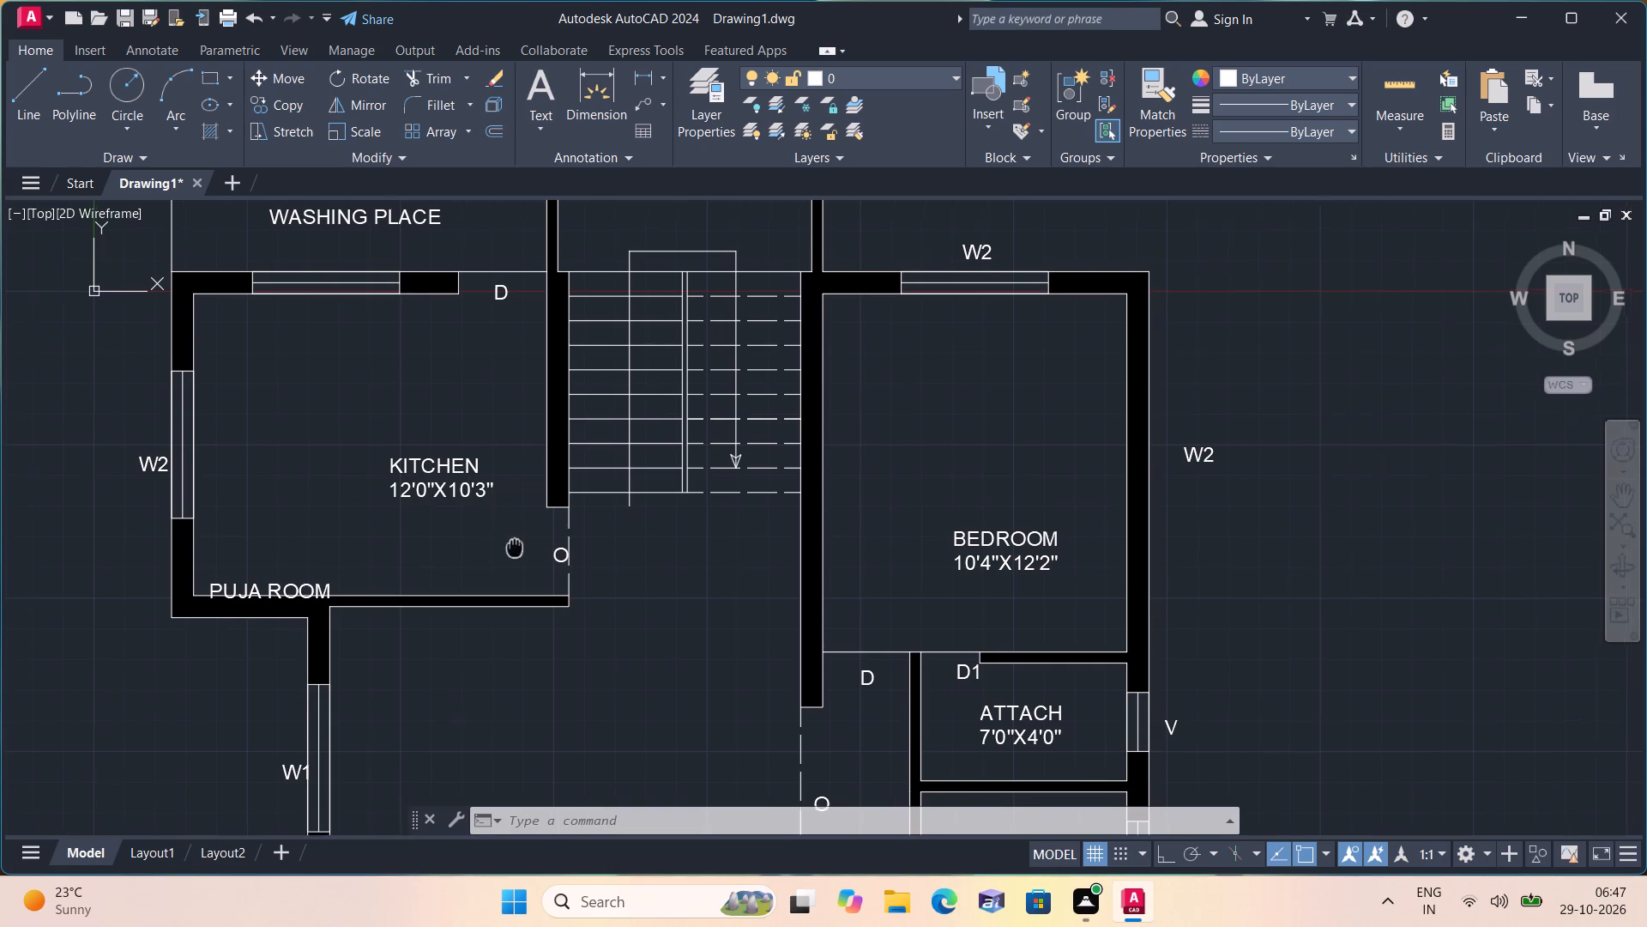
{"action": "middle_click_drag", "start_coordinate": [513, 546], "coordinate": [466, 428]}
Move the upper W1 label on the living room's left wall outward, clear of its window.
{"action": "scroll", "coordinate": [466, 428], "scroll_direction": "down", "scroll_amount": 1}
{"action": "middle_click_drag", "start_coordinate": [280, 609], "coordinate": [368, 586]}
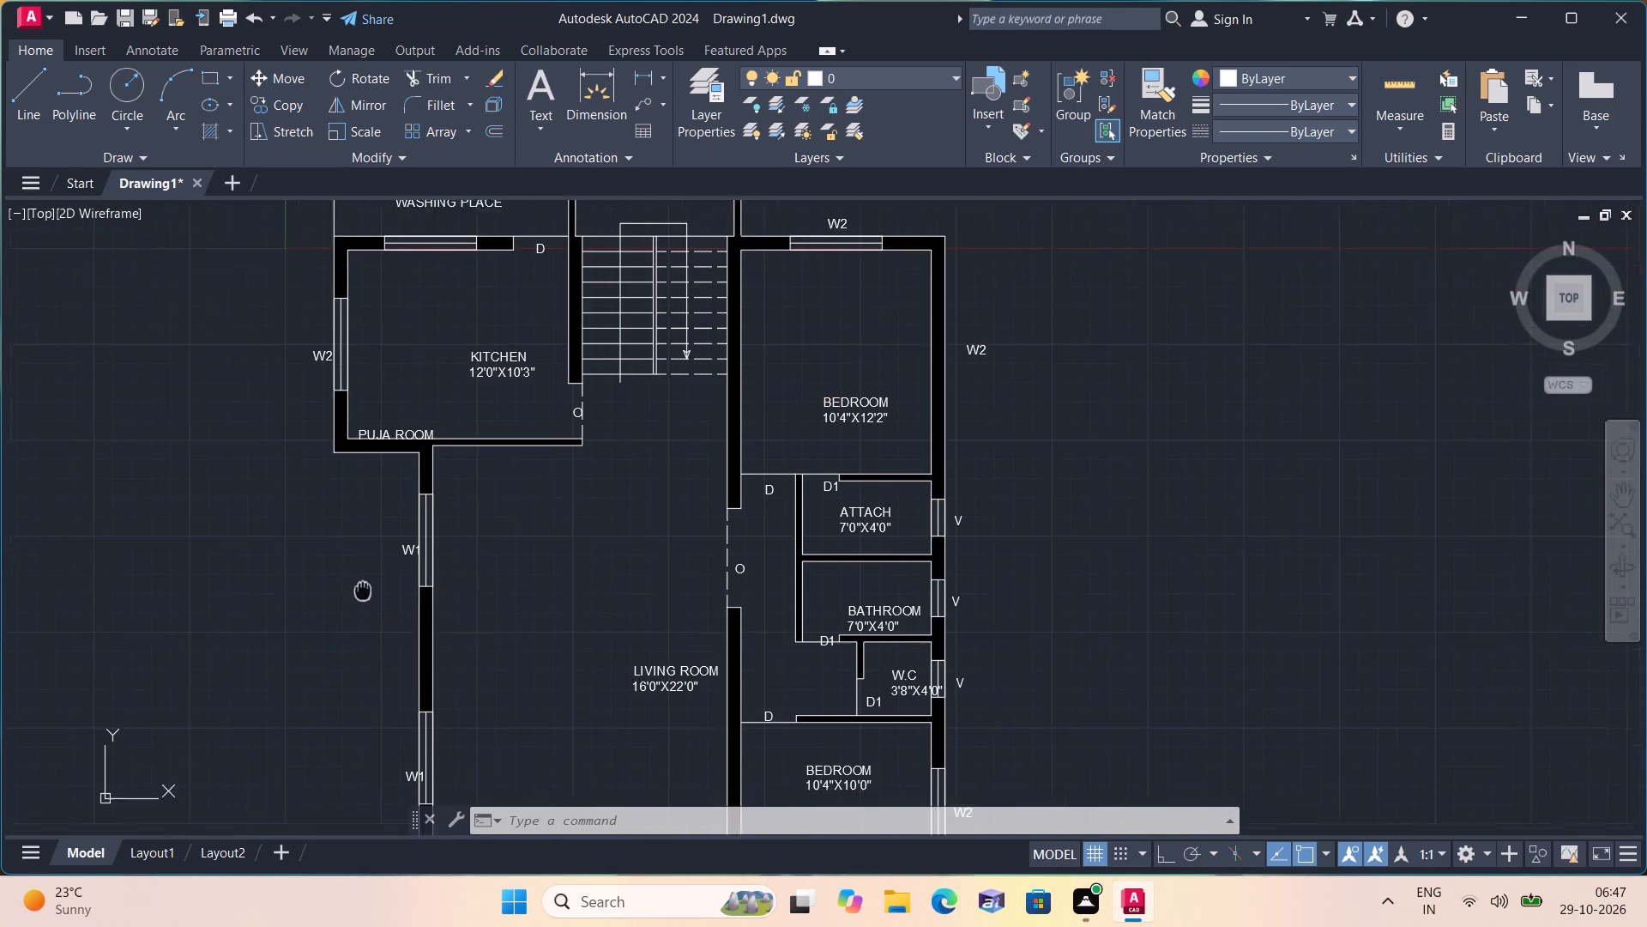
{"action": "middle_click_drag", "start_coordinate": [368, 586], "coordinate": [427, 554]}
{"action": "scroll", "coordinate": [442, 549], "scroll_direction": "up", "scroll_amount": 2}
{"action": "scroll", "coordinate": [536, 441], "scroll_direction": "up", "scroll_amount": 1}
{"action": "left_click", "coordinate": [505, 475]}
{"action": "left_click", "coordinate": [478, 453]}
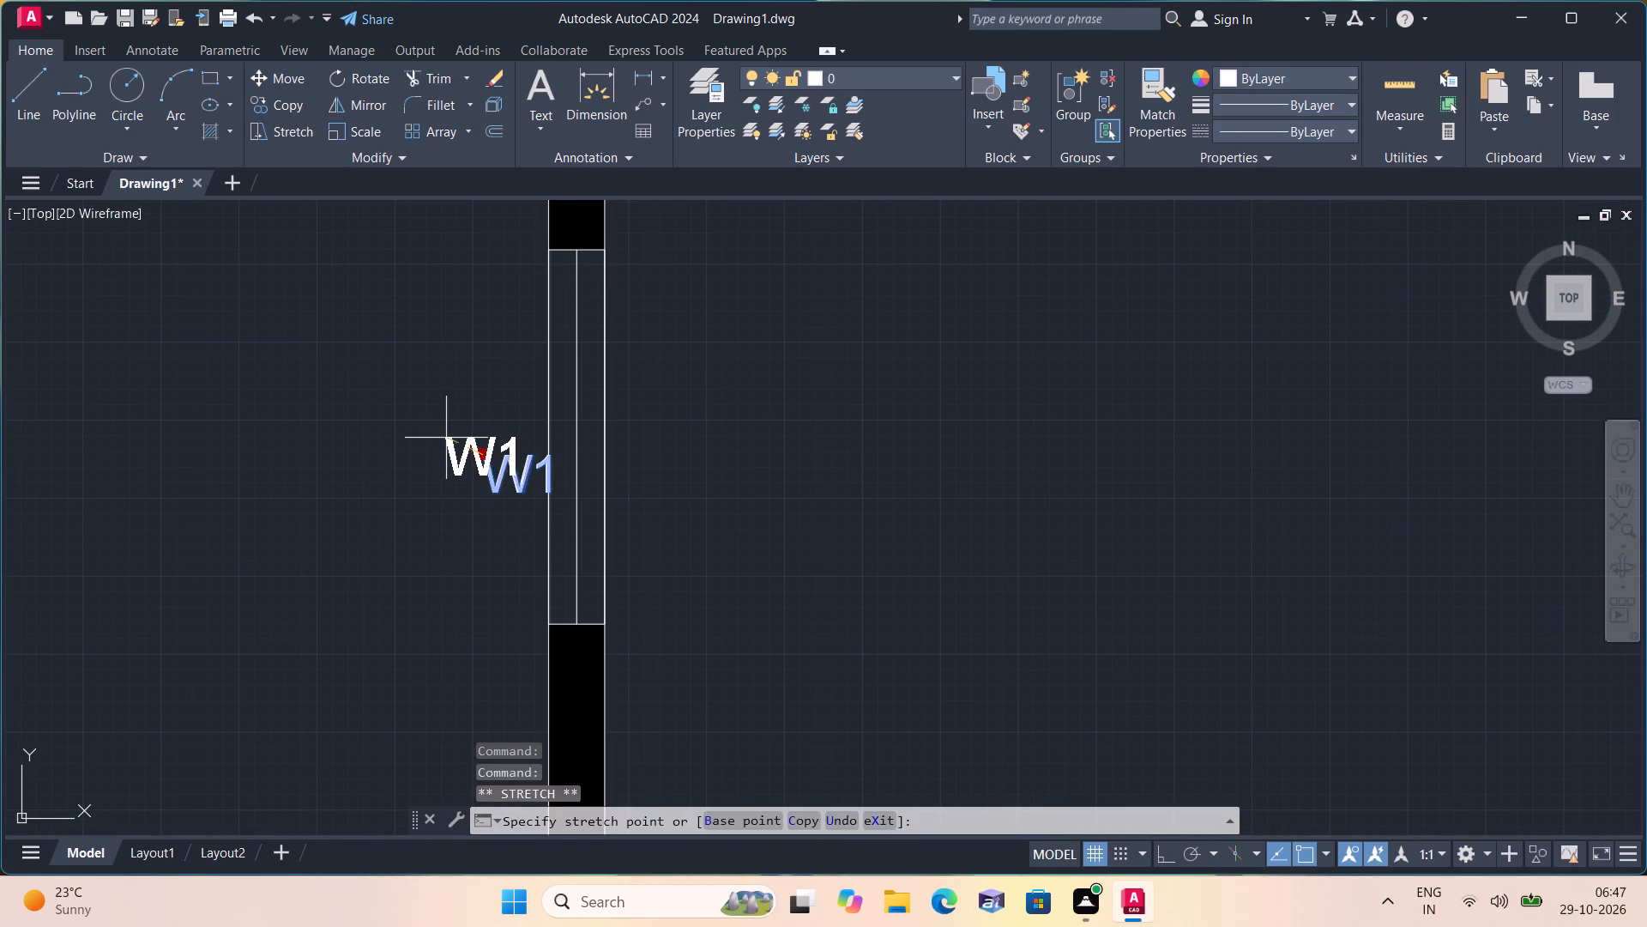
{"action": "left_click", "coordinate": [446, 438]}
Move the lower W1 label on the living room's left wall outward, clear of its window.
{"action": "scroll", "coordinate": [475, 571], "scroll_direction": "down", "scroll_amount": 1}
{"action": "middle_click_drag", "start_coordinate": [470, 570], "coordinate": [428, 398]}
{"action": "scroll", "coordinate": [428, 398], "scroll_direction": "down", "scroll_amount": 2}
{"action": "scroll", "coordinate": [441, 599], "scroll_direction": "up", "scroll_amount": 2}
{"action": "left_click", "coordinate": [442, 602]}
{"action": "left_click", "coordinate": [429, 593]}
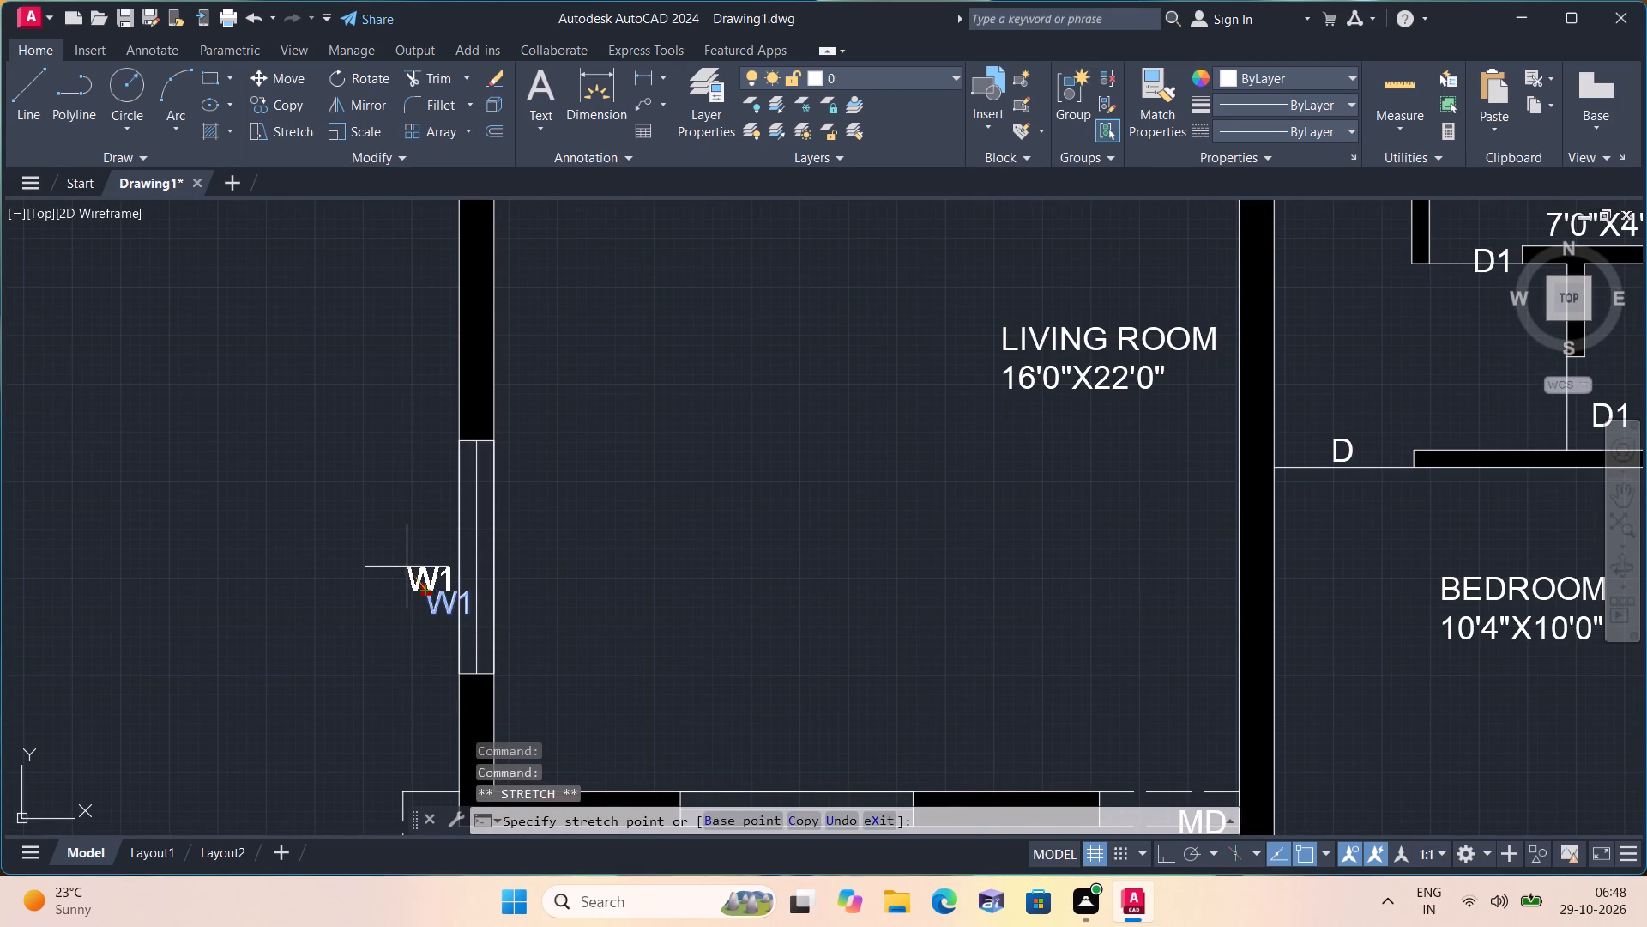
{"action": "left_click", "coordinate": [407, 566]}
Move the W1 label above the PORCH text up, close beneath the living room's front window.
{"action": "scroll", "coordinate": [407, 566], "scroll_direction": "down", "scroll_amount": 2}
{"action": "middle_click_drag", "start_coordinate": [565, 598], "coordinate": [434, 459]}
{"action": "scroll", "coordinate": [537, 575], "scroll_direction": "down", "scroll_amount": 1}
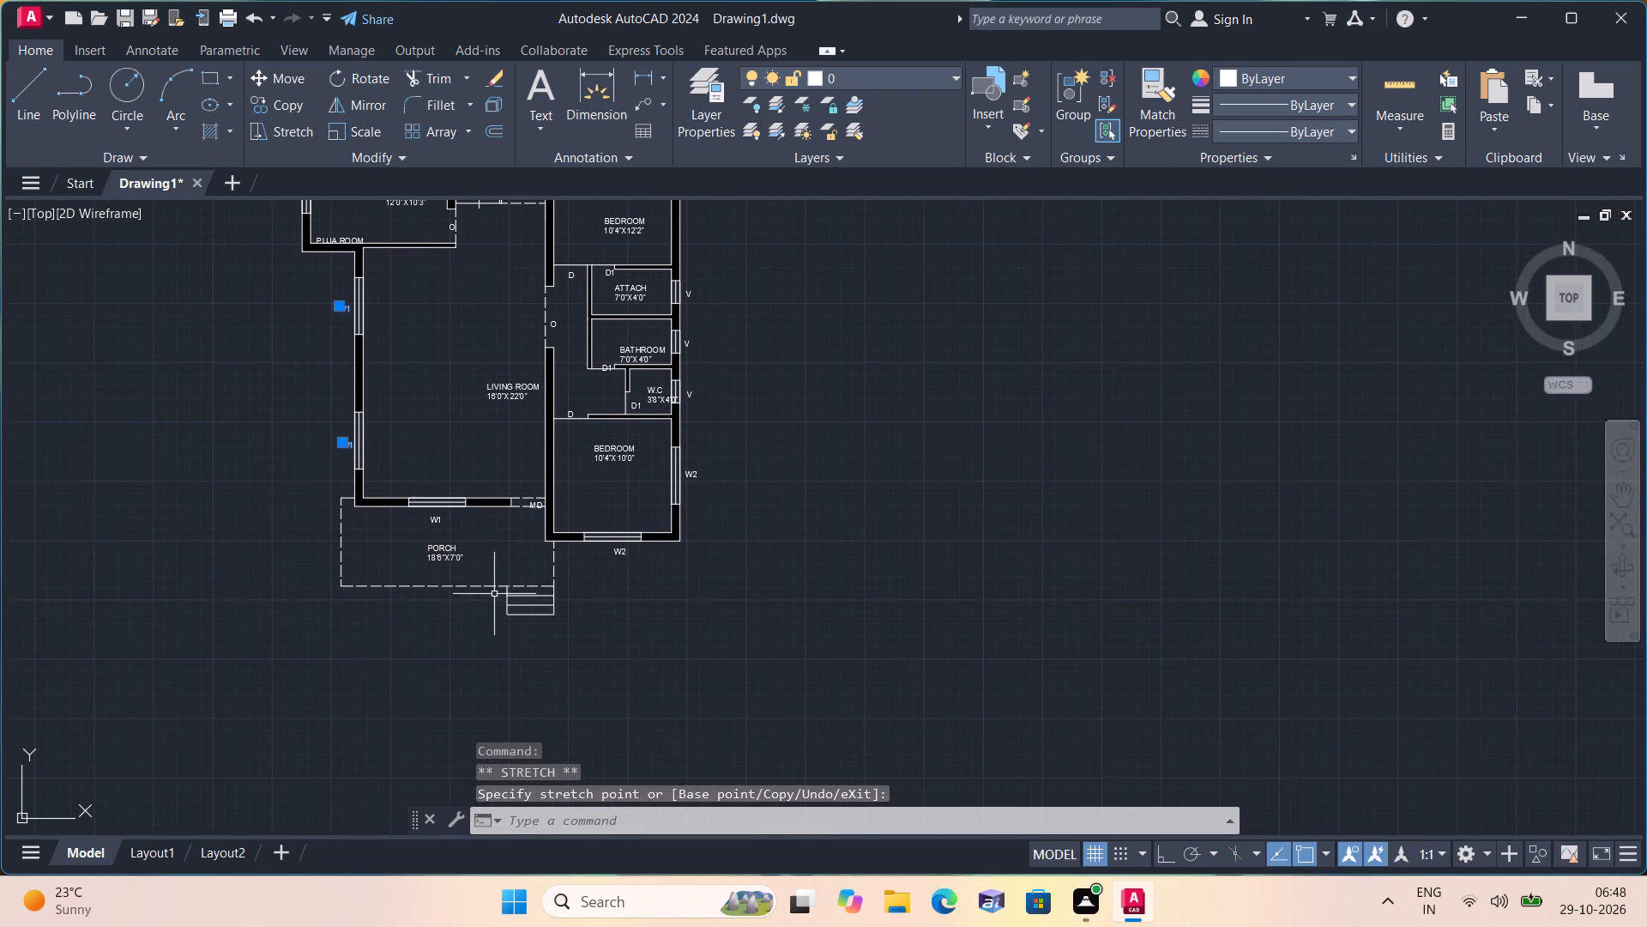
{"action": "scroll", "coordinate": [456, 544], "scroll_direction": "up", "scroll_amount": 2}
{"action": "scroll", "coordinate": [395, 489], "scroll_direction": "up", "scroll_amount": 2}
{"action": "left_click", "coordinate": [403, 488]}
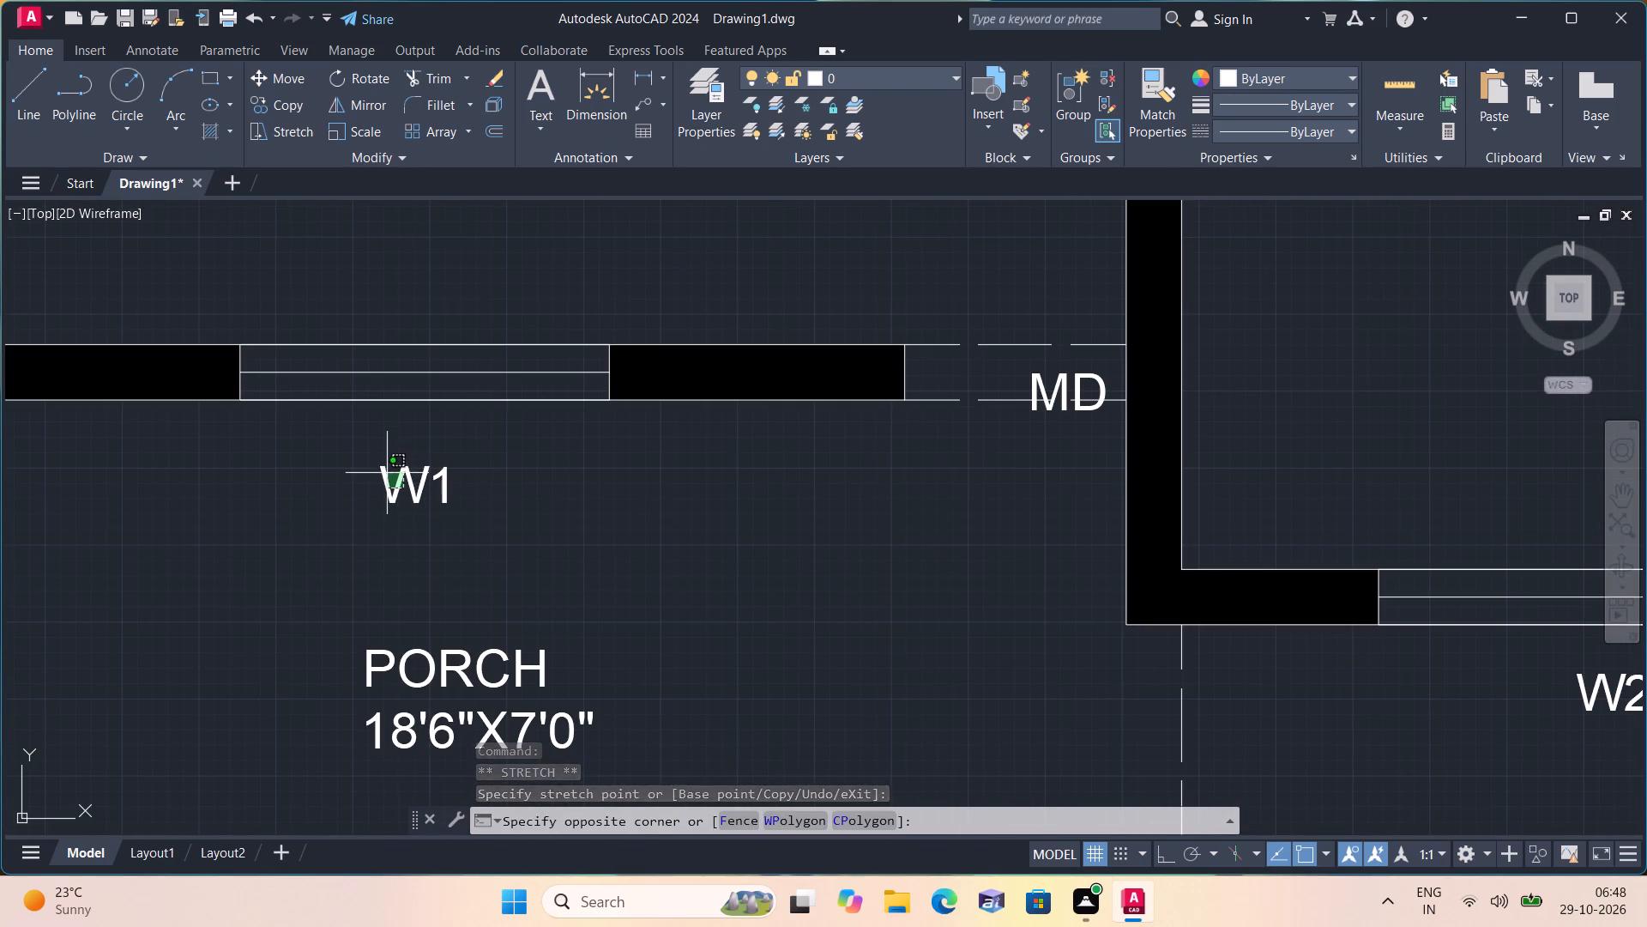
{"action": "left_click", "coordinate": [387, 473]}
{"action": "left_click", "coordinate": [382, 459]}
{"action": "left_click", "coordinate": [371, 439]}
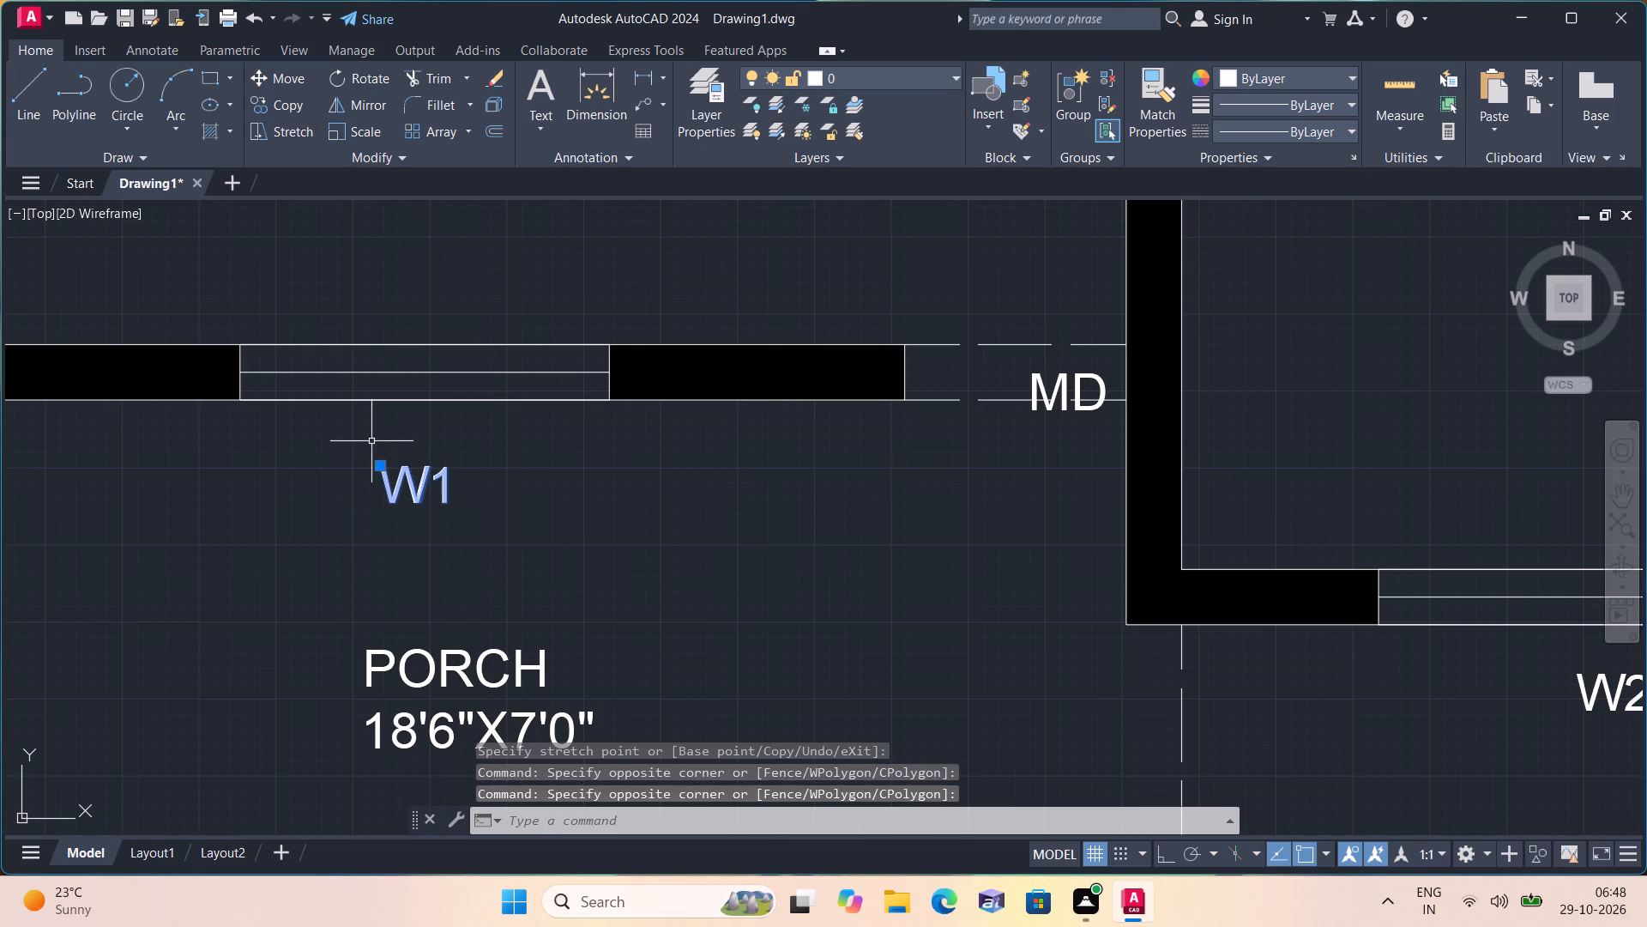
{"action": "left_click", "coordinate": [379, 465]}
{"action": "left_click", "coordinate": [375, 415]}
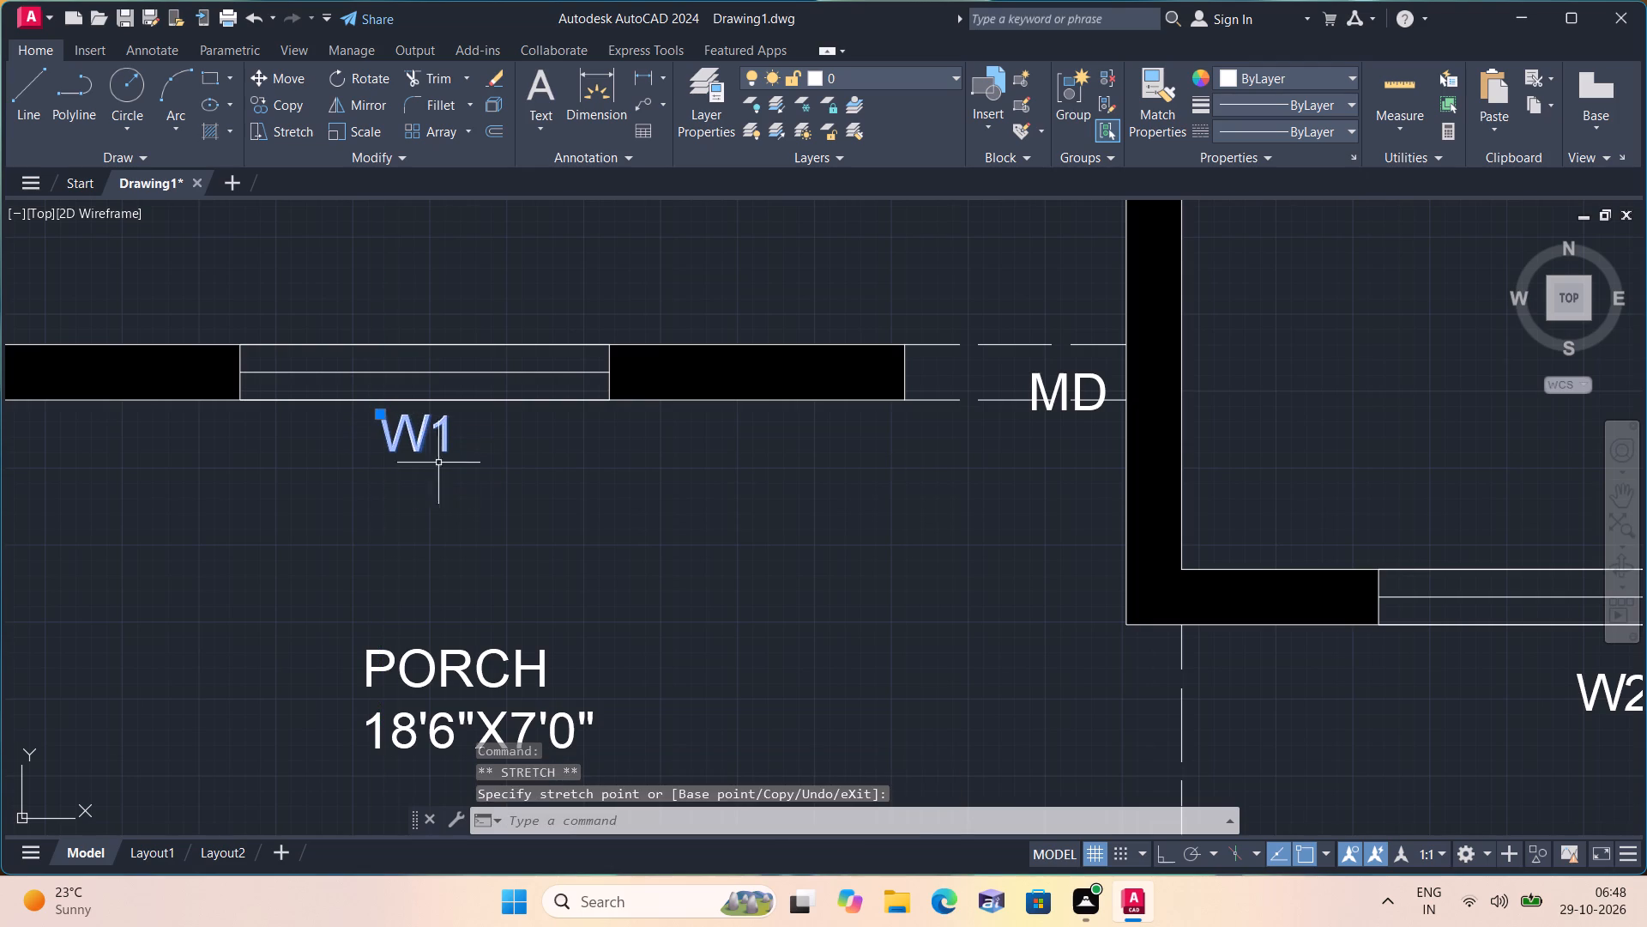
Move the MD label away from the bedroom wall, within the main door opening beside the porch.
{"action": "middle_click_drag", "start_coordinate": [578, 455], "coordinate": [514, 509]}
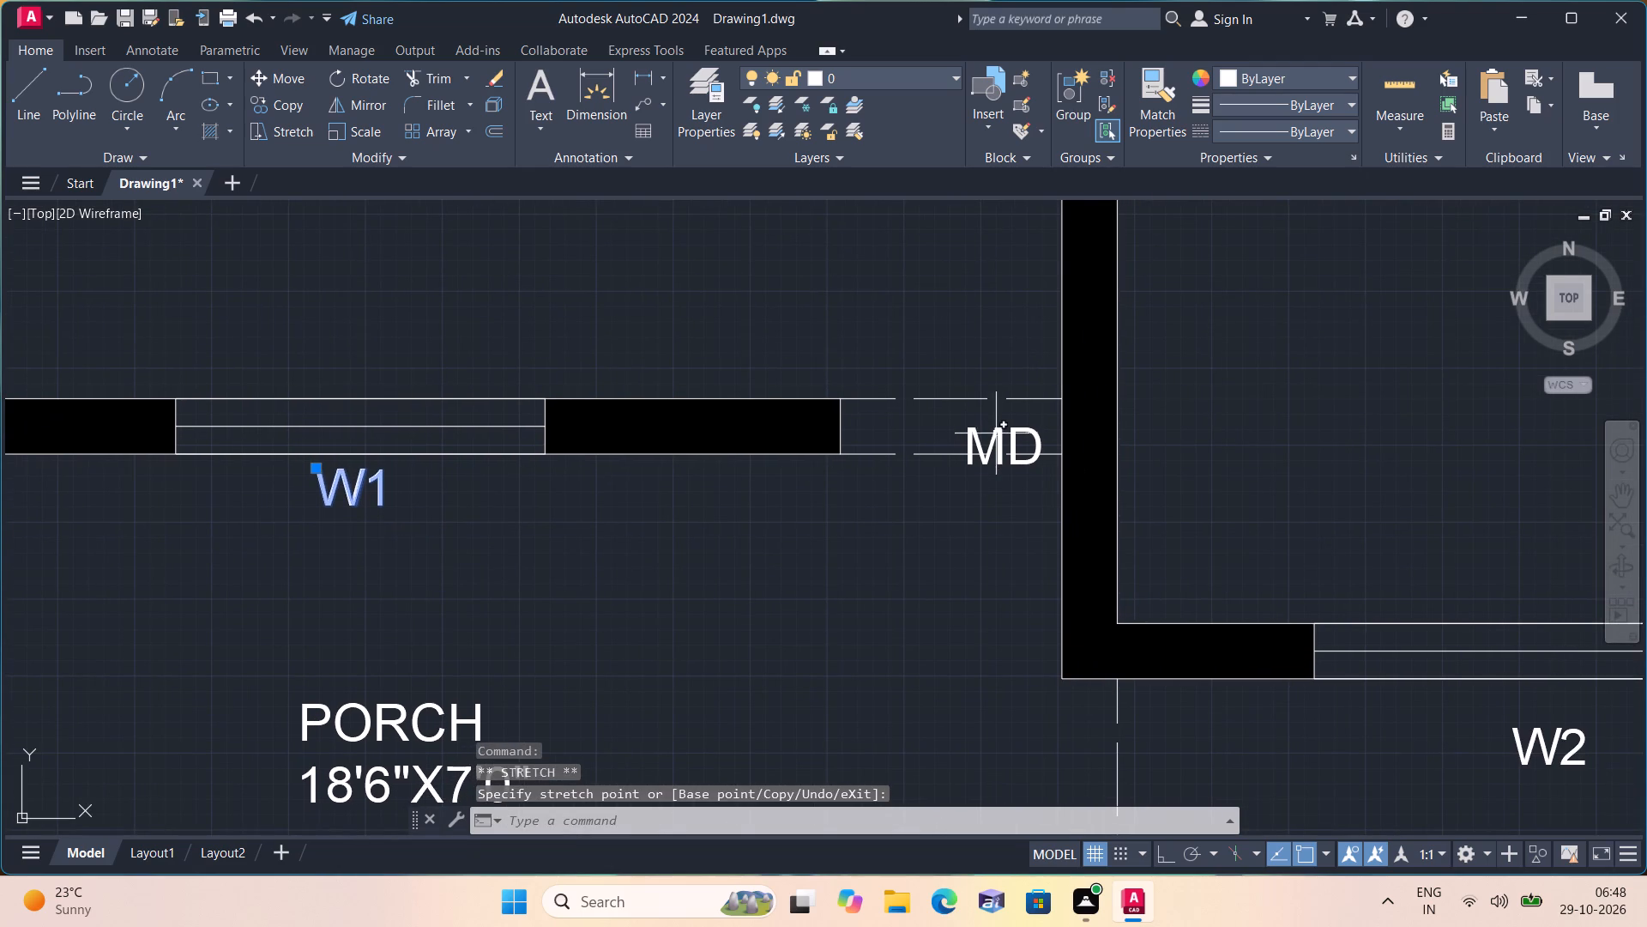
{"action": "left_click", "coordinate": [974, 443]}
{"action": "left_click", "coordinate": [969, 427]}
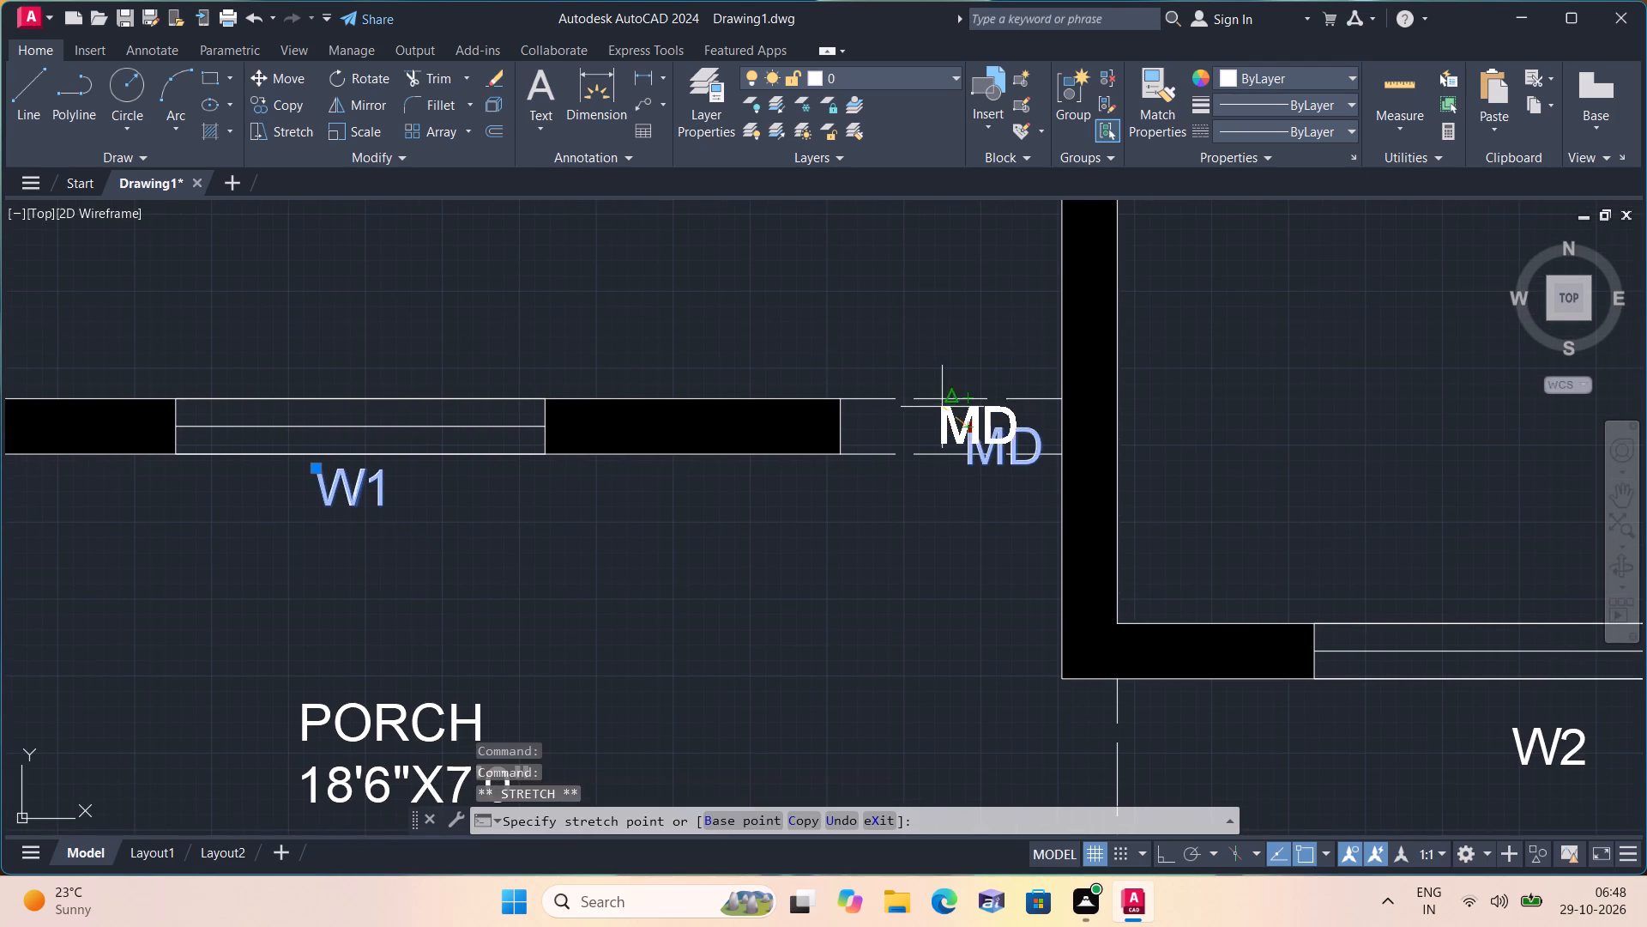
{"action": "left_click", "coordinate": [891, 408]}
Move the W2 label beside the upper bedroom inward, right next to the outer face of its right wall.
{"action": "scroll", "coordinate": [926, 453], "scroll_direction": "down", "scroll_amount": 1}
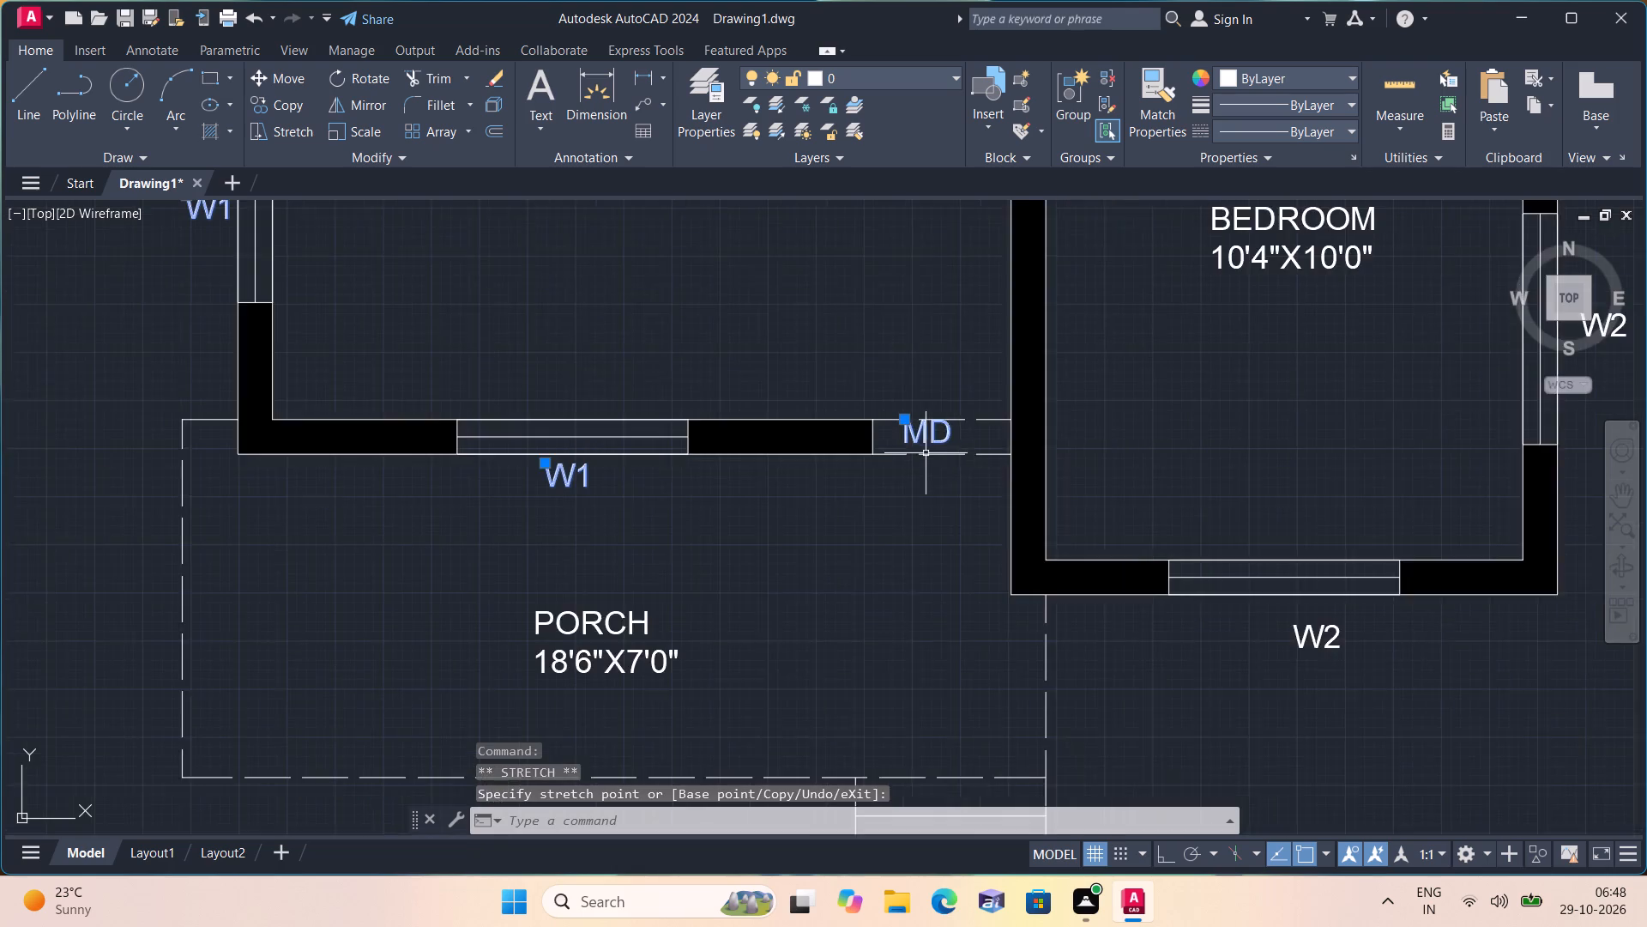
{"action": "middle_click_drag", "start_coordinate": [919, 453], "coordinate": [819, 496]}
{"action": "scroll", "coordinate": [786, 497], "scroll_direction": "down", "scroll_amount": 2}
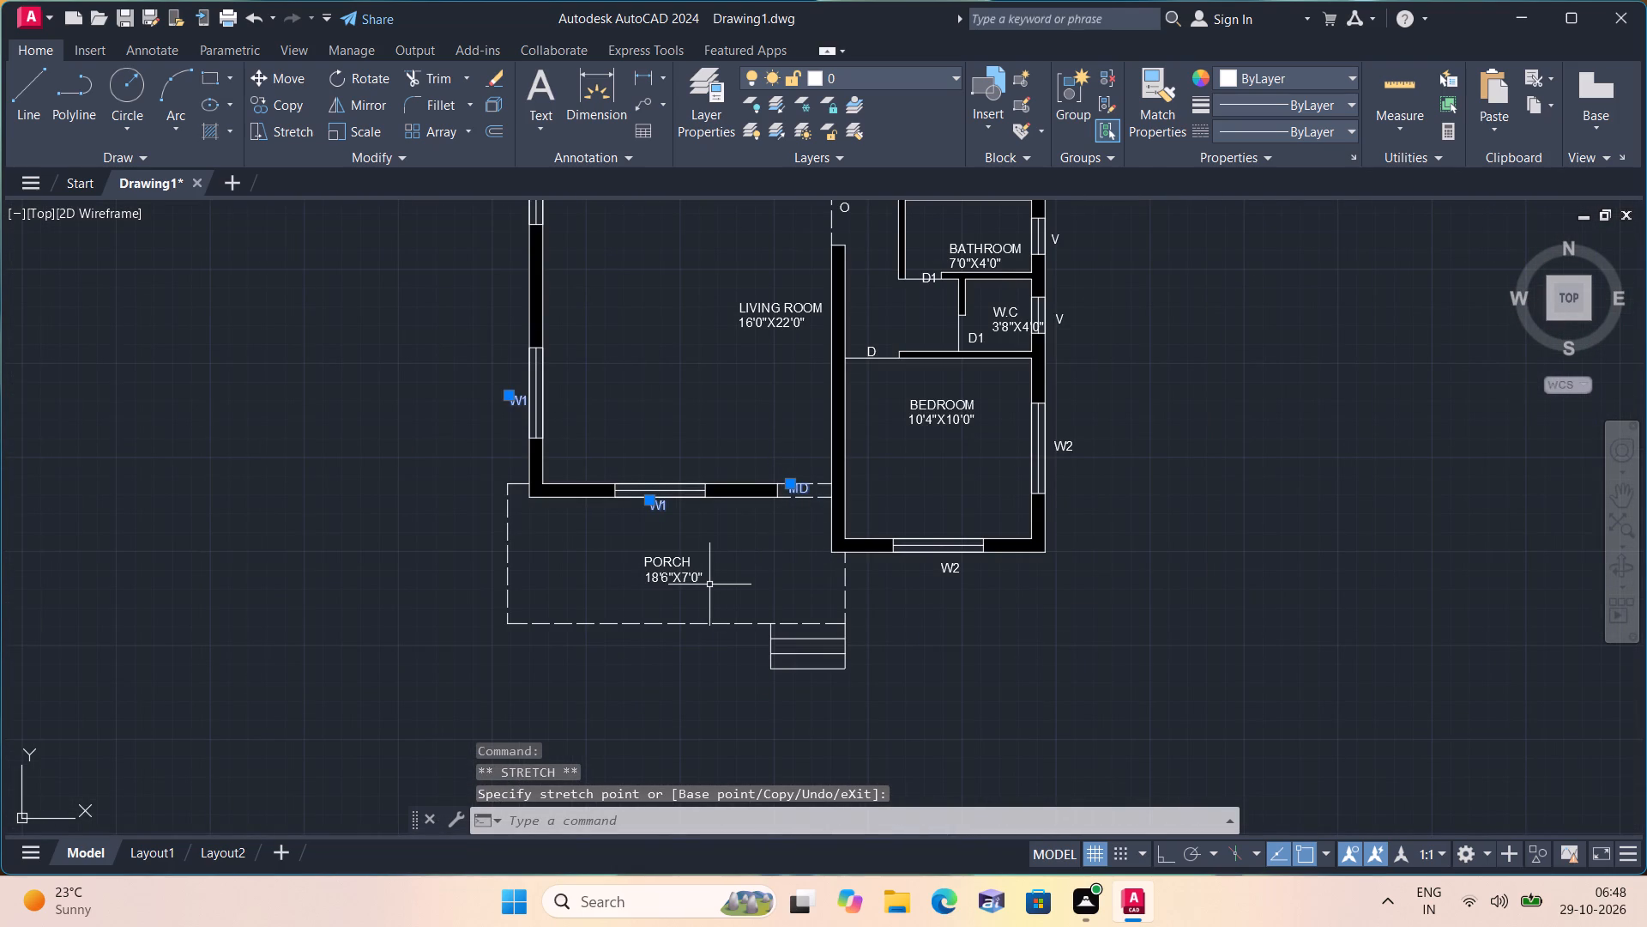
{"action": "scroll", "coordinate": [984, 579], "scroll_direction": "up", "scroll_amount": 1}
{"action": "scroll", "coordinate": [1094, 399], "scroll_direction": "down", "scroll_amount": 1}
{"action": "middle_click_drag", "start_coordinate": [1089, 402], "coordinate": [1037, 675]}
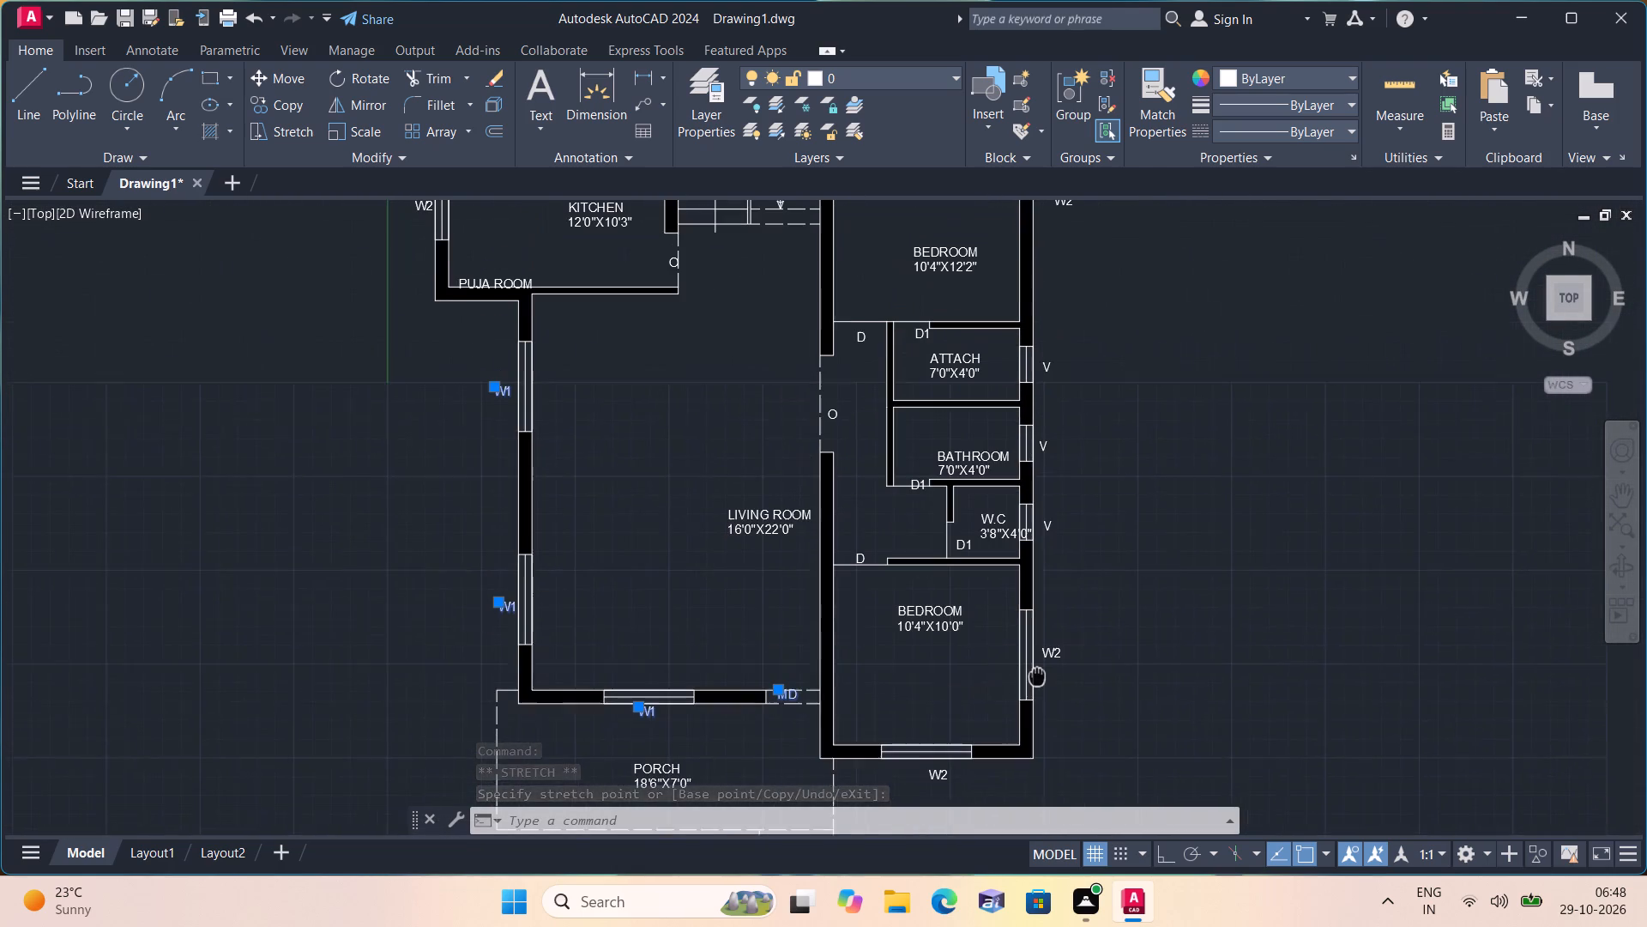
{"action": "middle_click_drag", "start_coordinate": [1037, 675], "coordinate": [1054, 743]}
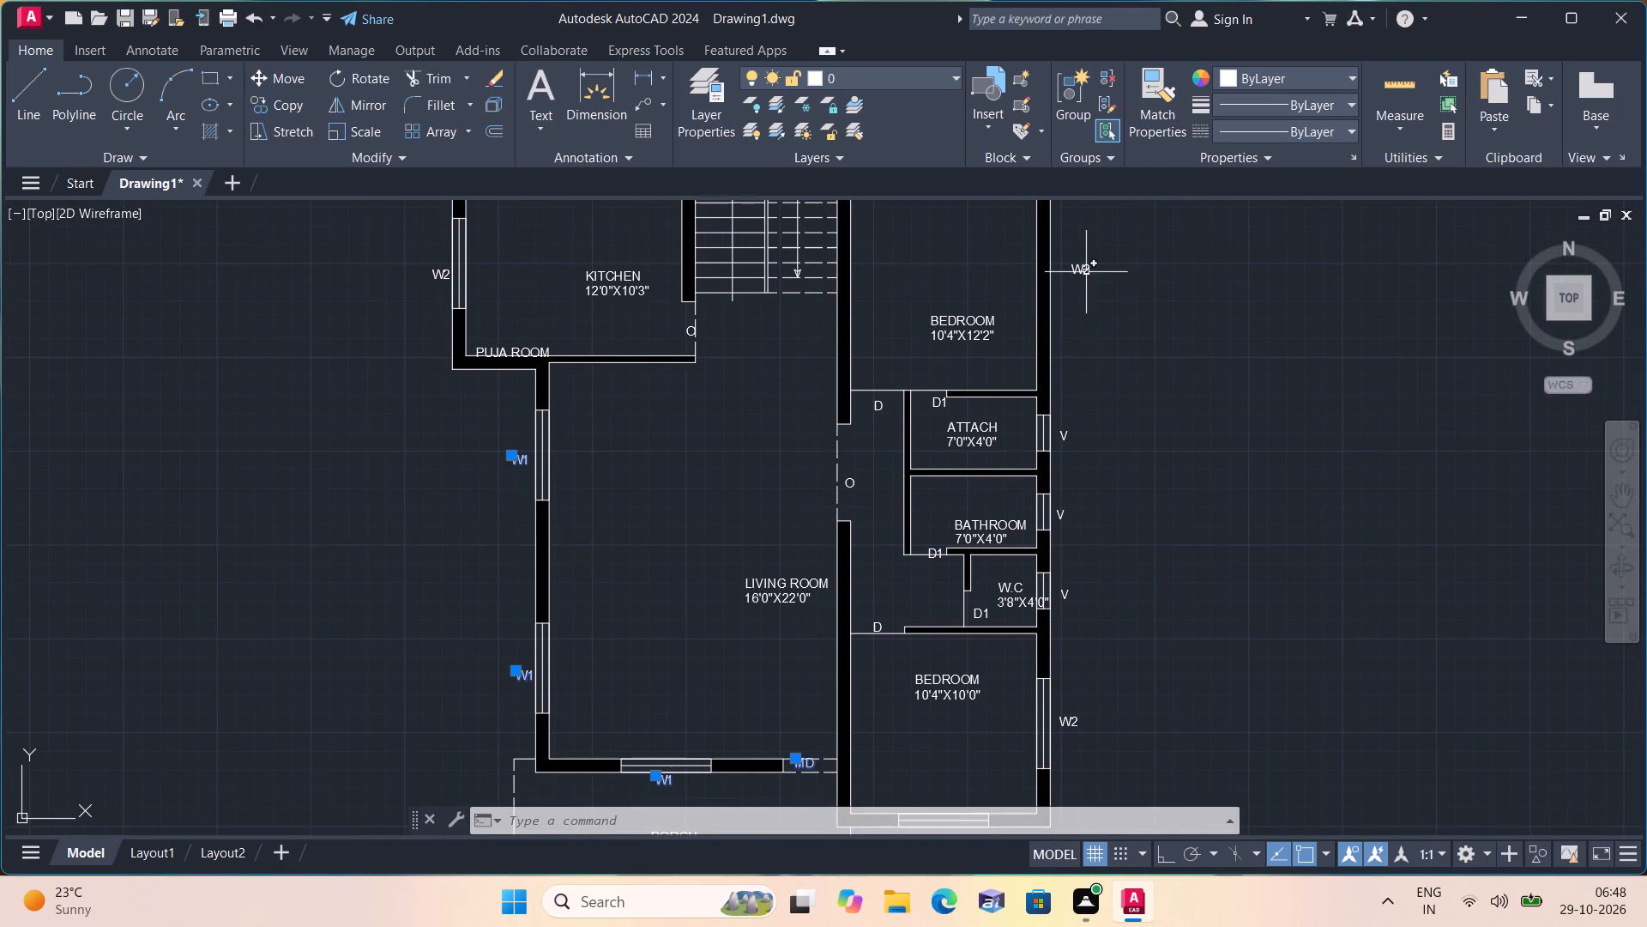
{"action": "middle_click_drag", "start_coordinate": [1086, 271], "coordinate": [1077, 445]}
{"action": "scroll", "coordinate": [1078, 446], "scroll_direction": "up", "scroll_amount": 1}
{"action": "left_click", "coordinate": [1066, 436]}
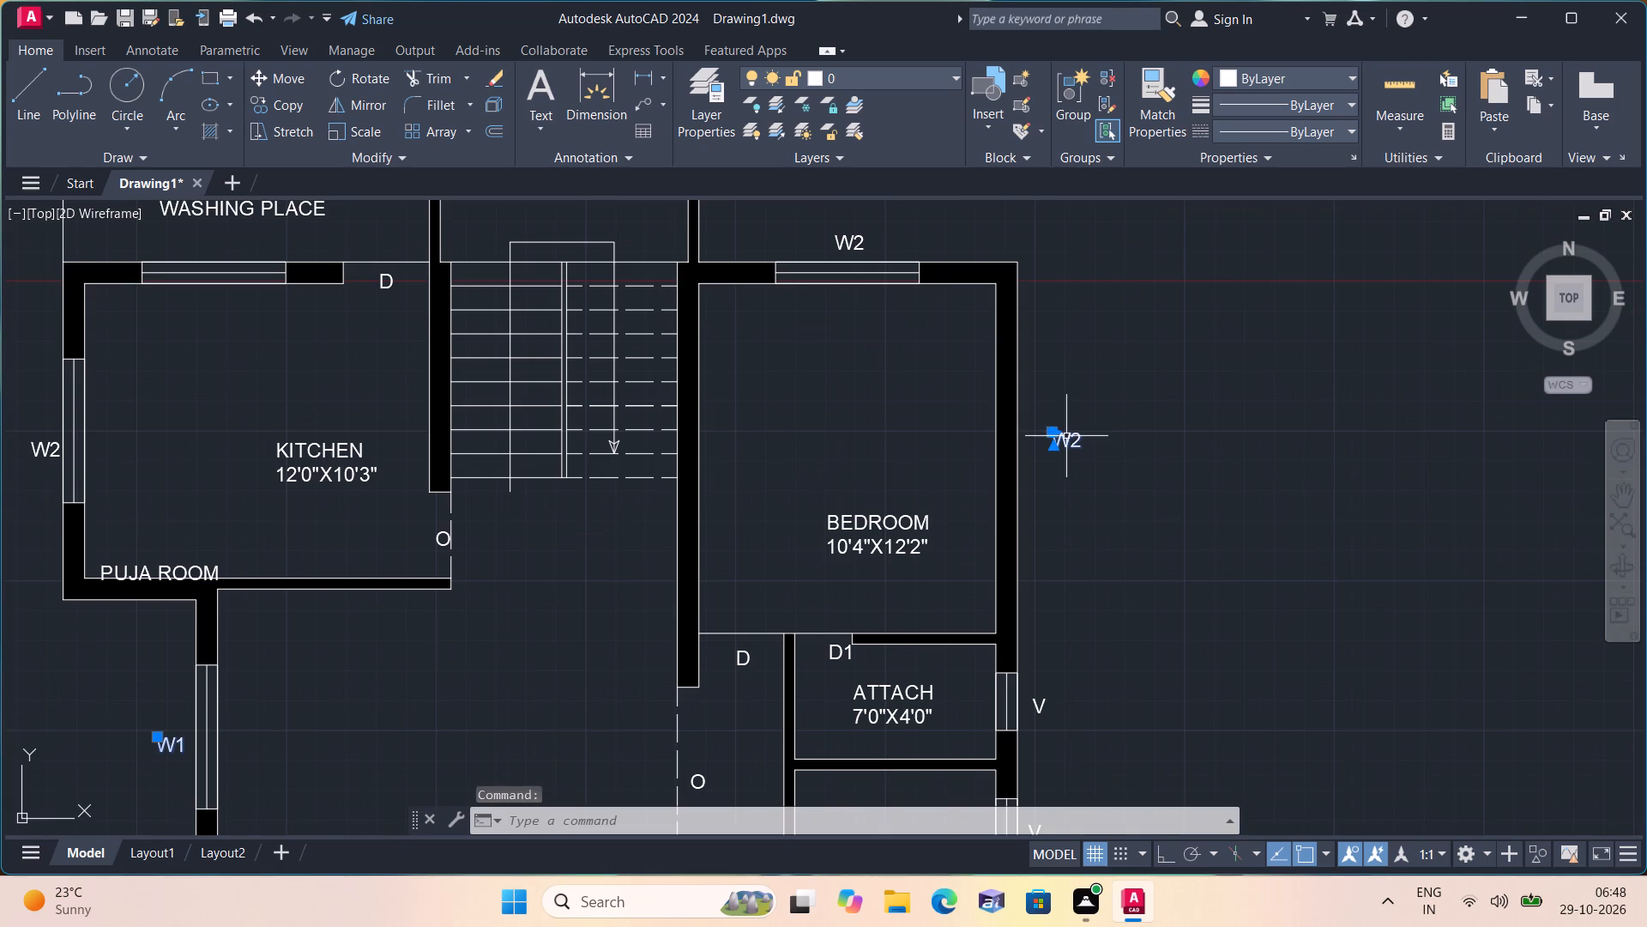
{"action": "left_click", "coordinate": [1052, 432]}
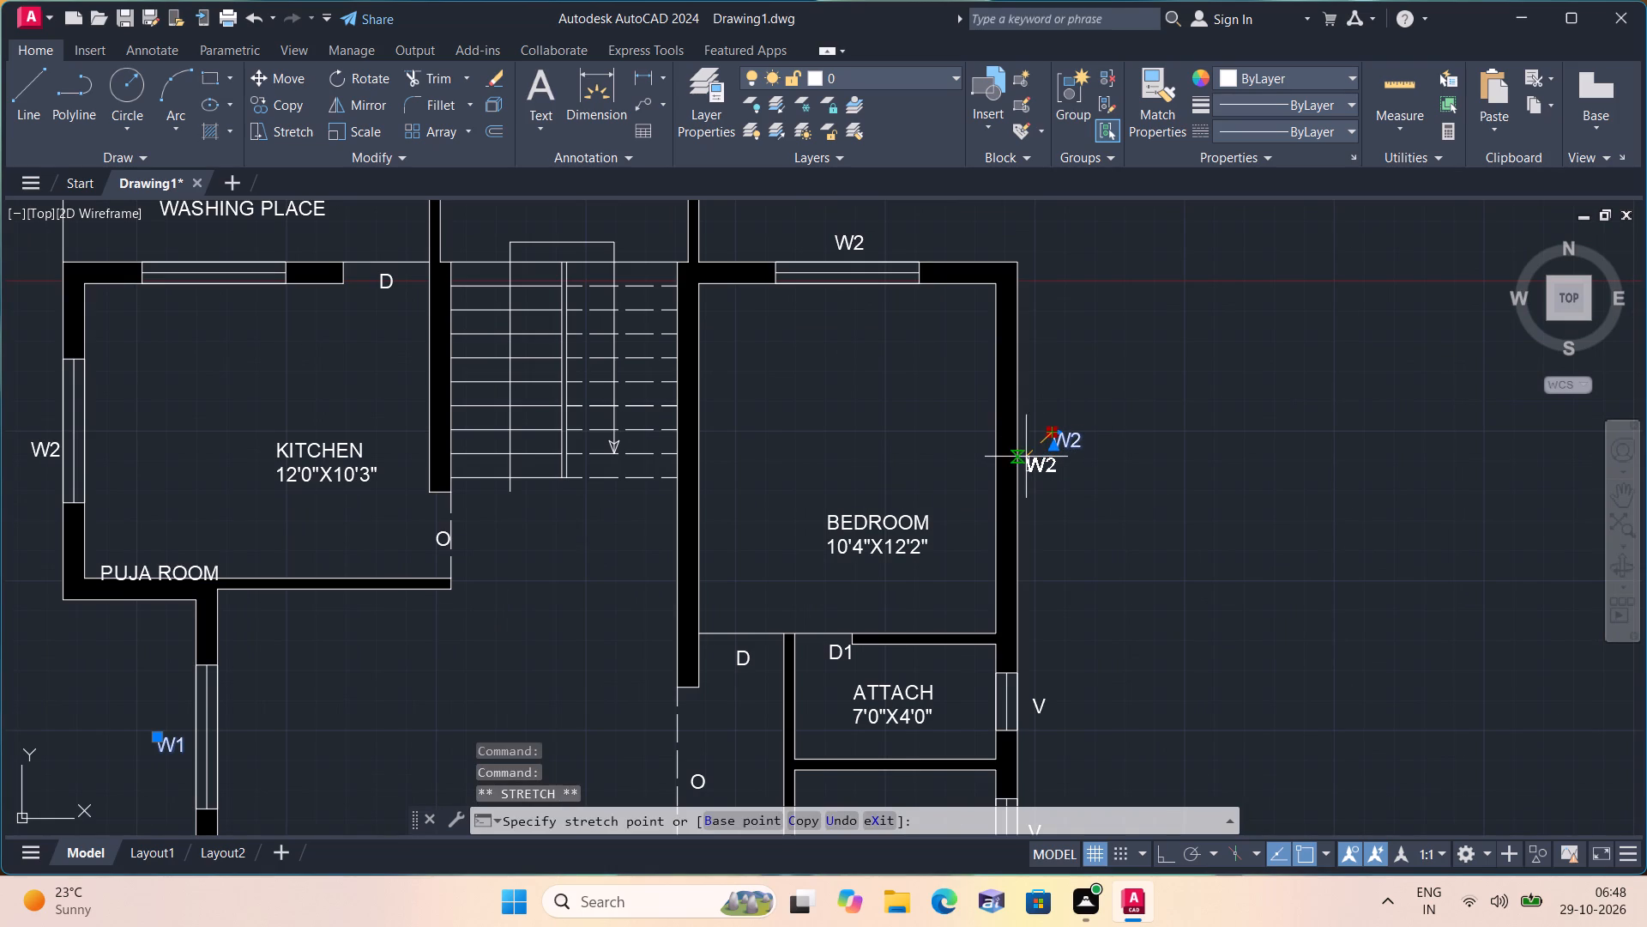
{"action": "left_click", "coordinate": [1023, 457]}
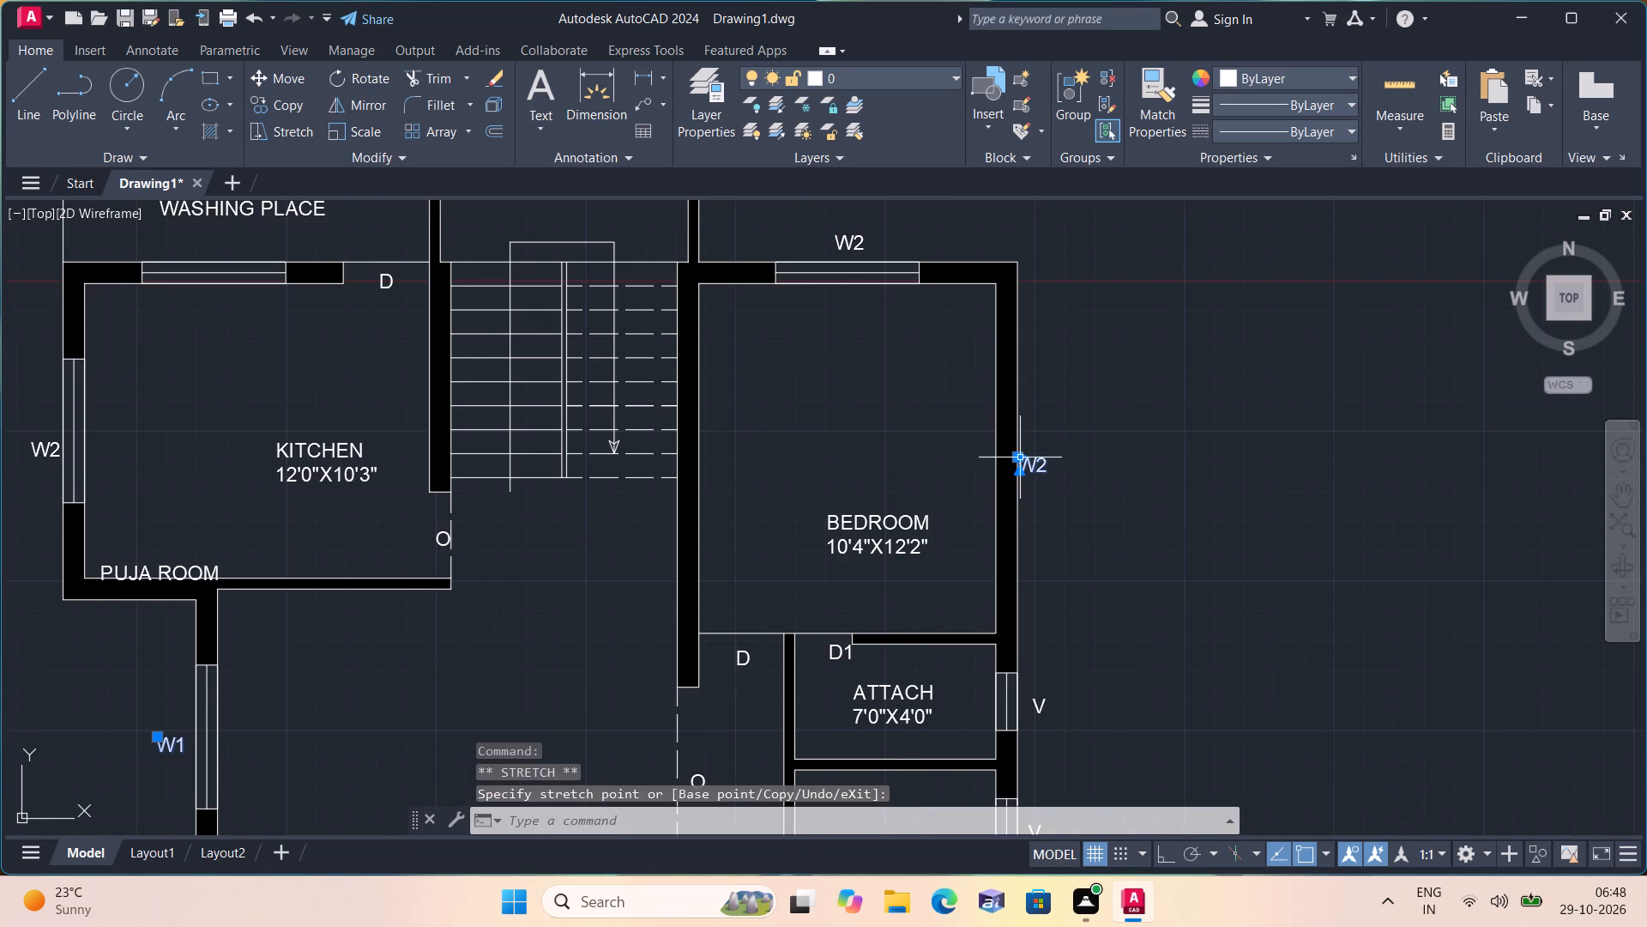
Move the W2 label beside the upper bedroom slightly outward, leaving a small gap from its right wall.
{"action": "left_click", "coordinate": [1016, 457]}
{"action": "left_click", "coordinate": [1031, 455]}
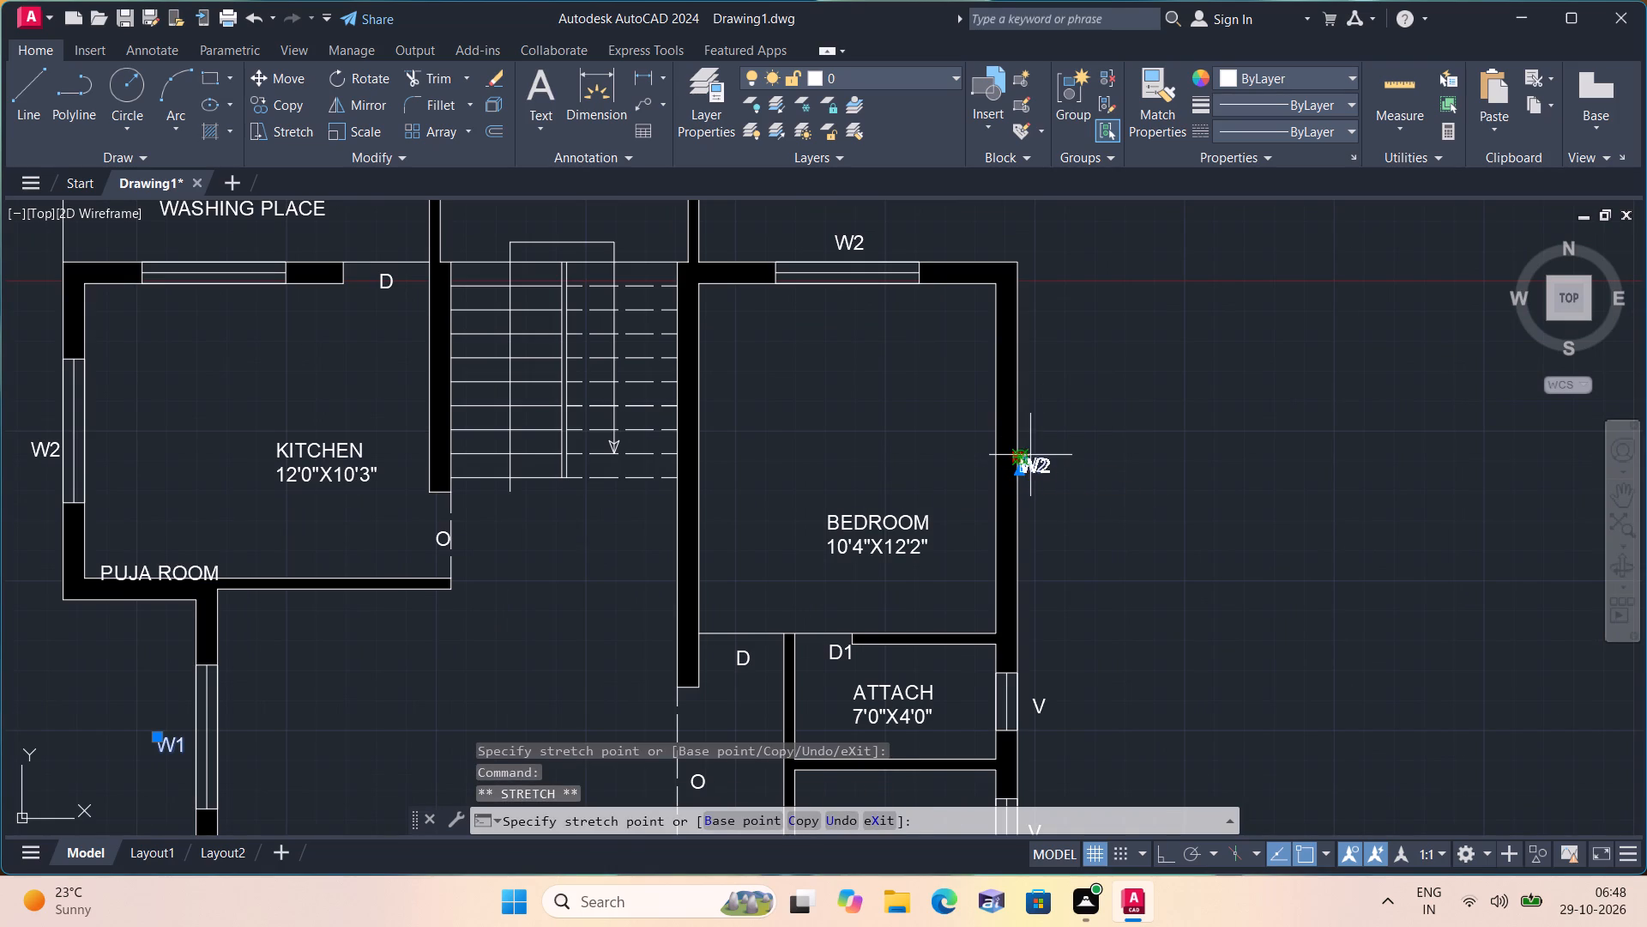
{"action": "key", "text": "Escape"}
Trim away the hatch filling the upper bedroom's right wall to make room for a window.
{"action": "scroll", "coordinate": [745, 591], "scroll_direction": "down", "scroll_amount": 1}
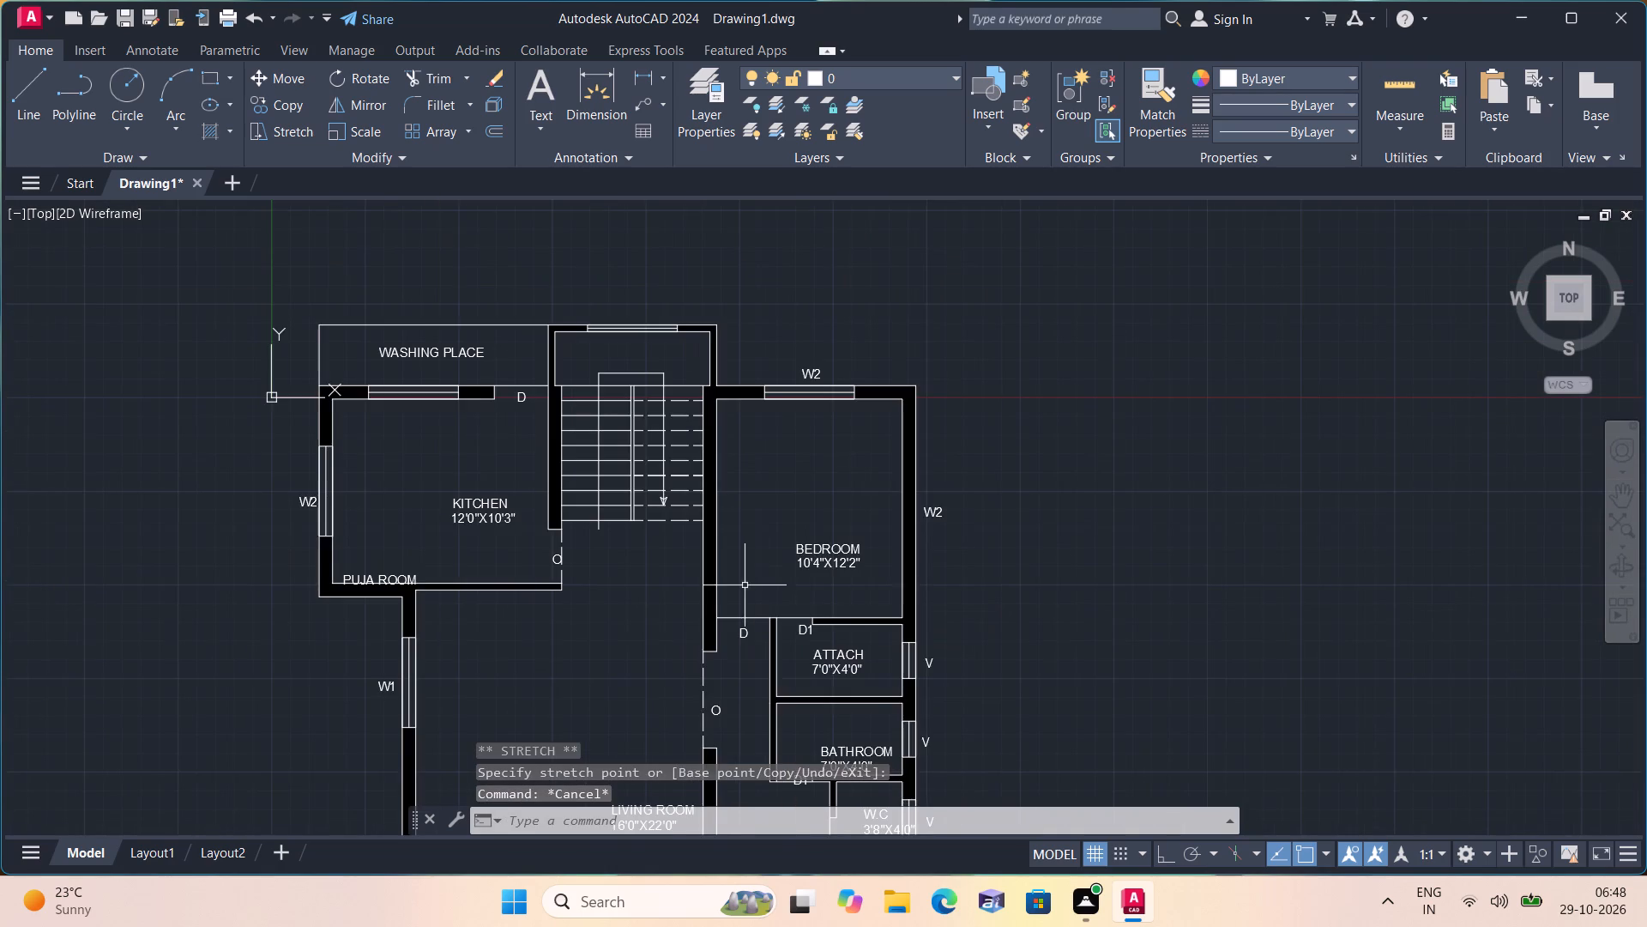
{"action": "scroll", "coordinate": [938, 543], "scroll_direction": "up", "scroll_amount": 1}
{"action": "type", "text": "tr"}
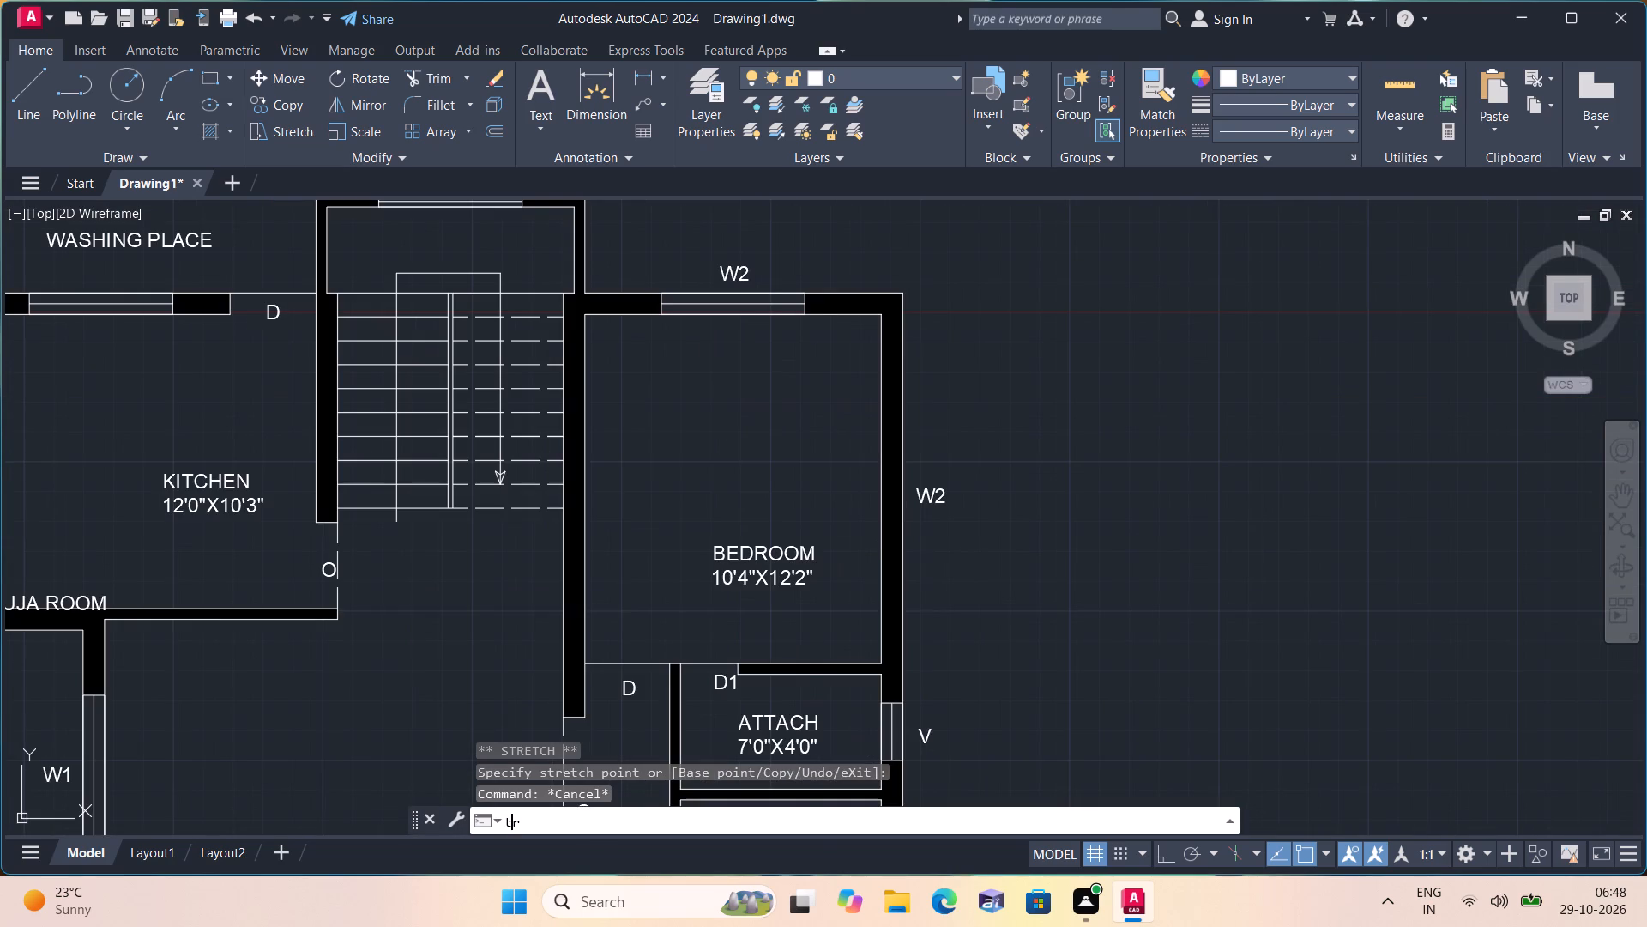
{"action": "type", "text": "im"}
{"action": "key", "text": "space"}
{"action": "left_click", "coordinate": [889, 536]}
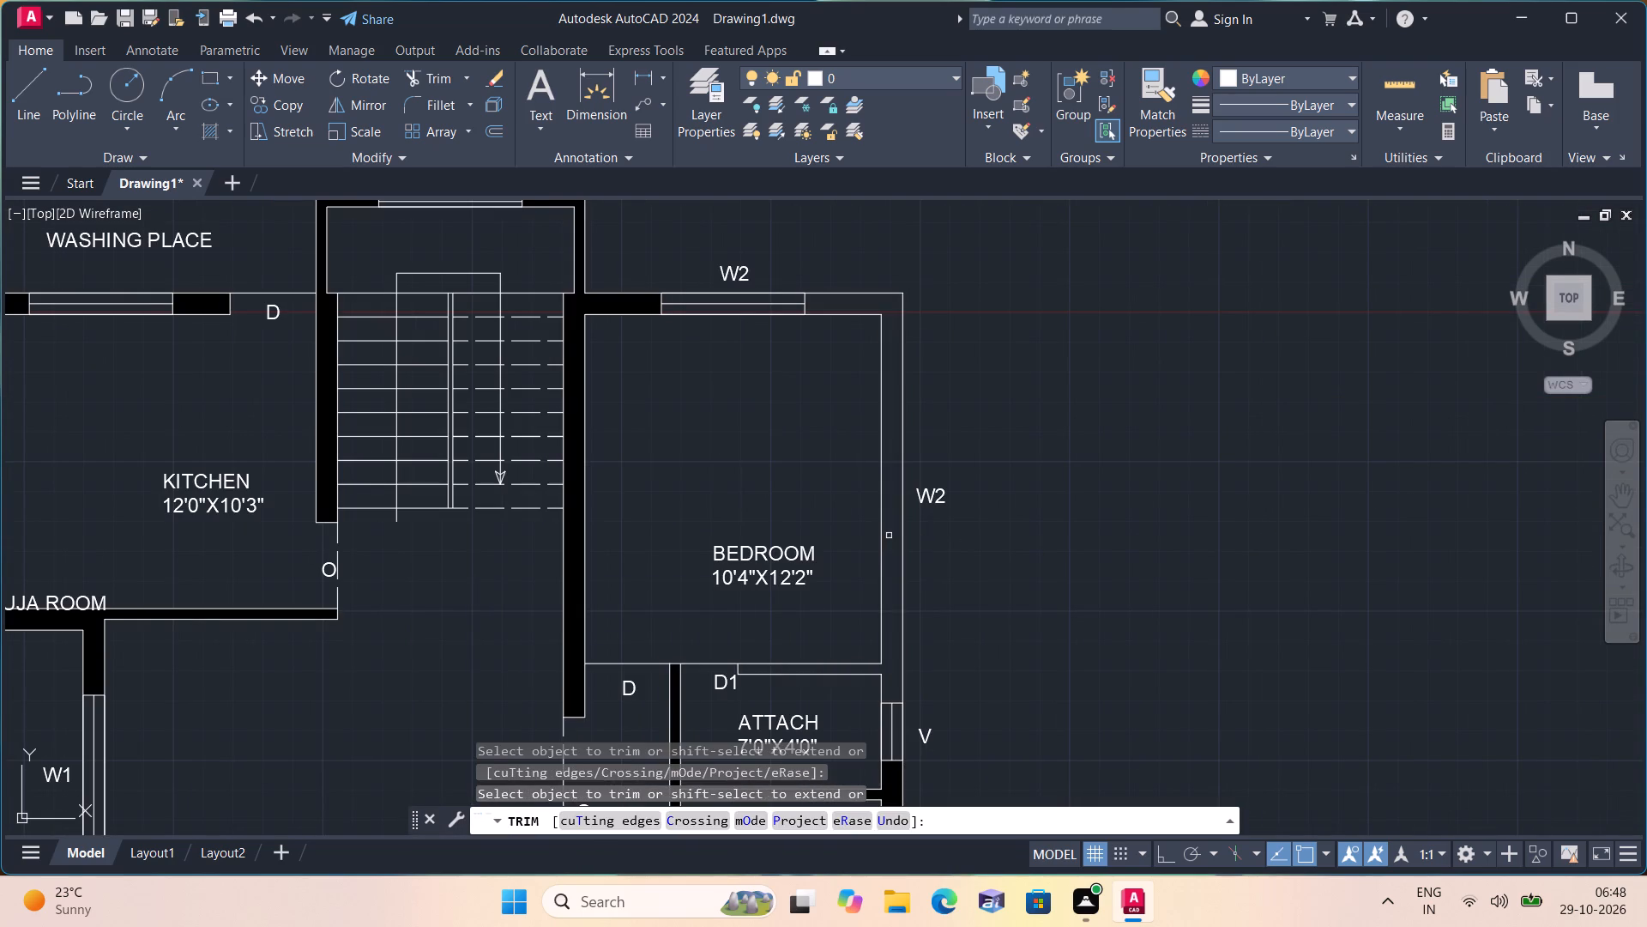
{"action": "key", "text": "space"}
Copy the upper W1 window from the living room's left wall onto the upper bedroom's right wall, beside its W2 label.
{"action": "middle_click_drag", "start_coordinate": [1032, 640], "coordinate": [1185, 512]}
{"action": "scroll", "coordinate": [1035, 643], "scroll_direction": "down", "scroll_amount": 1}
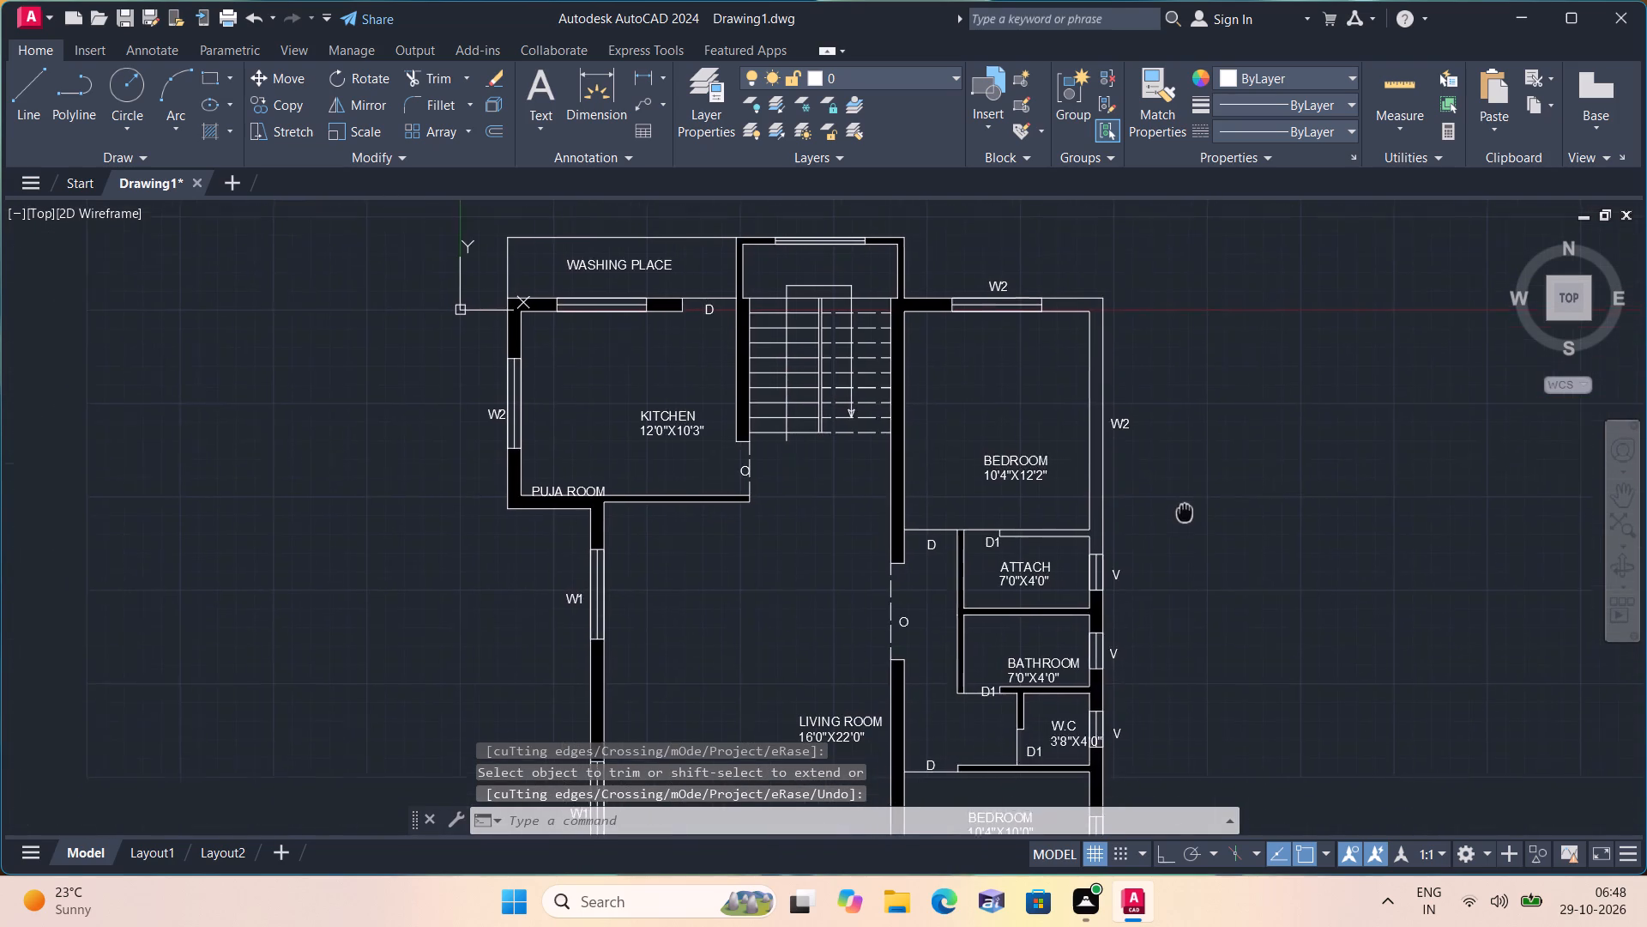
{"action": "middle_click_drag", "start_coordinate": [1185, 512], "coordinate": [1185, 510]}
{"action": "scroll", "coordinate": [564, 631], "scroll_direction": "up", "scroll_amount": 4}
{"action": "left_click", "coordinate": [644, 662]}
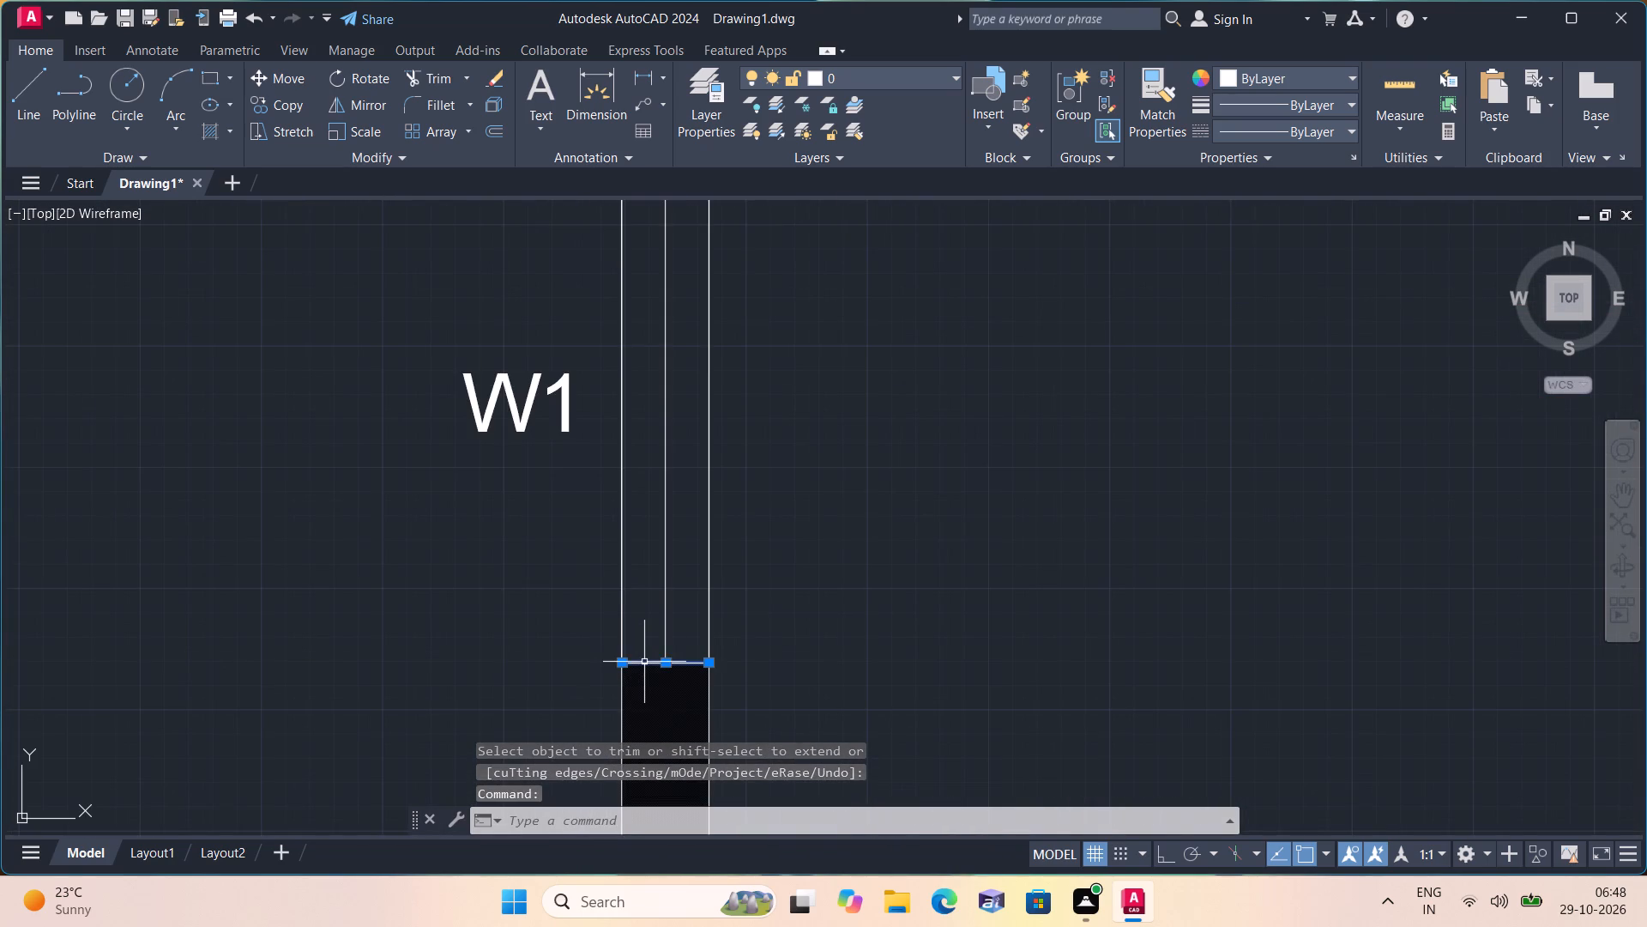
{"action": "left_click", "coordinate": [665, 611]}
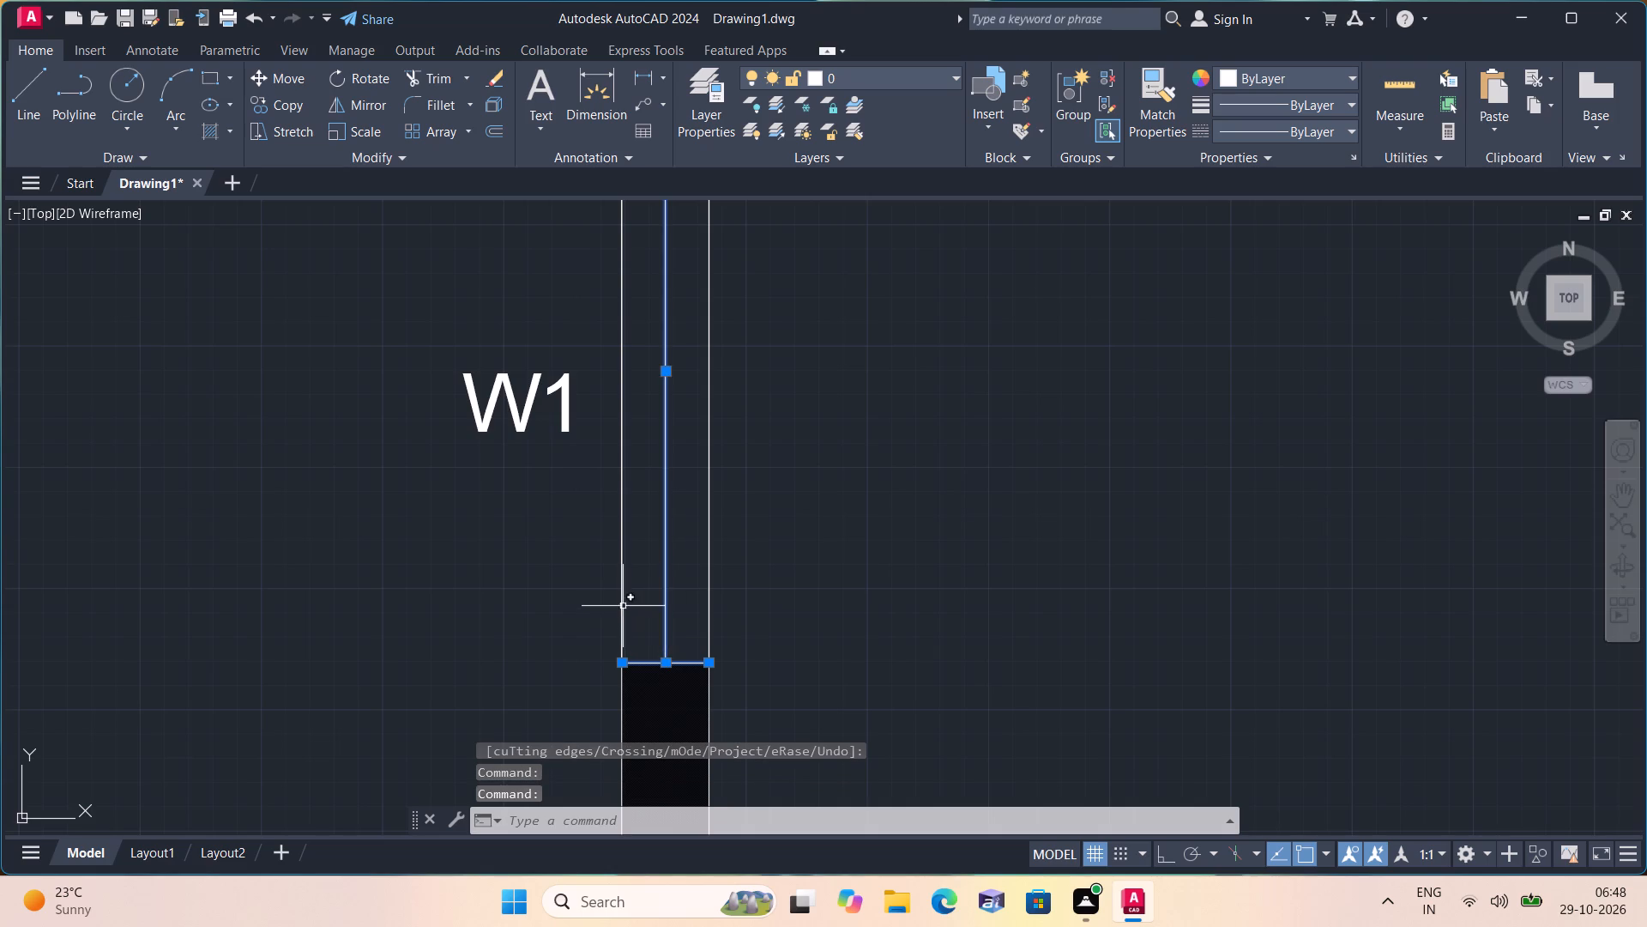
{"action": "left_click", "coordinate": [621, 601]}
{"action": "left_click", "coordinate": [712, 560]}
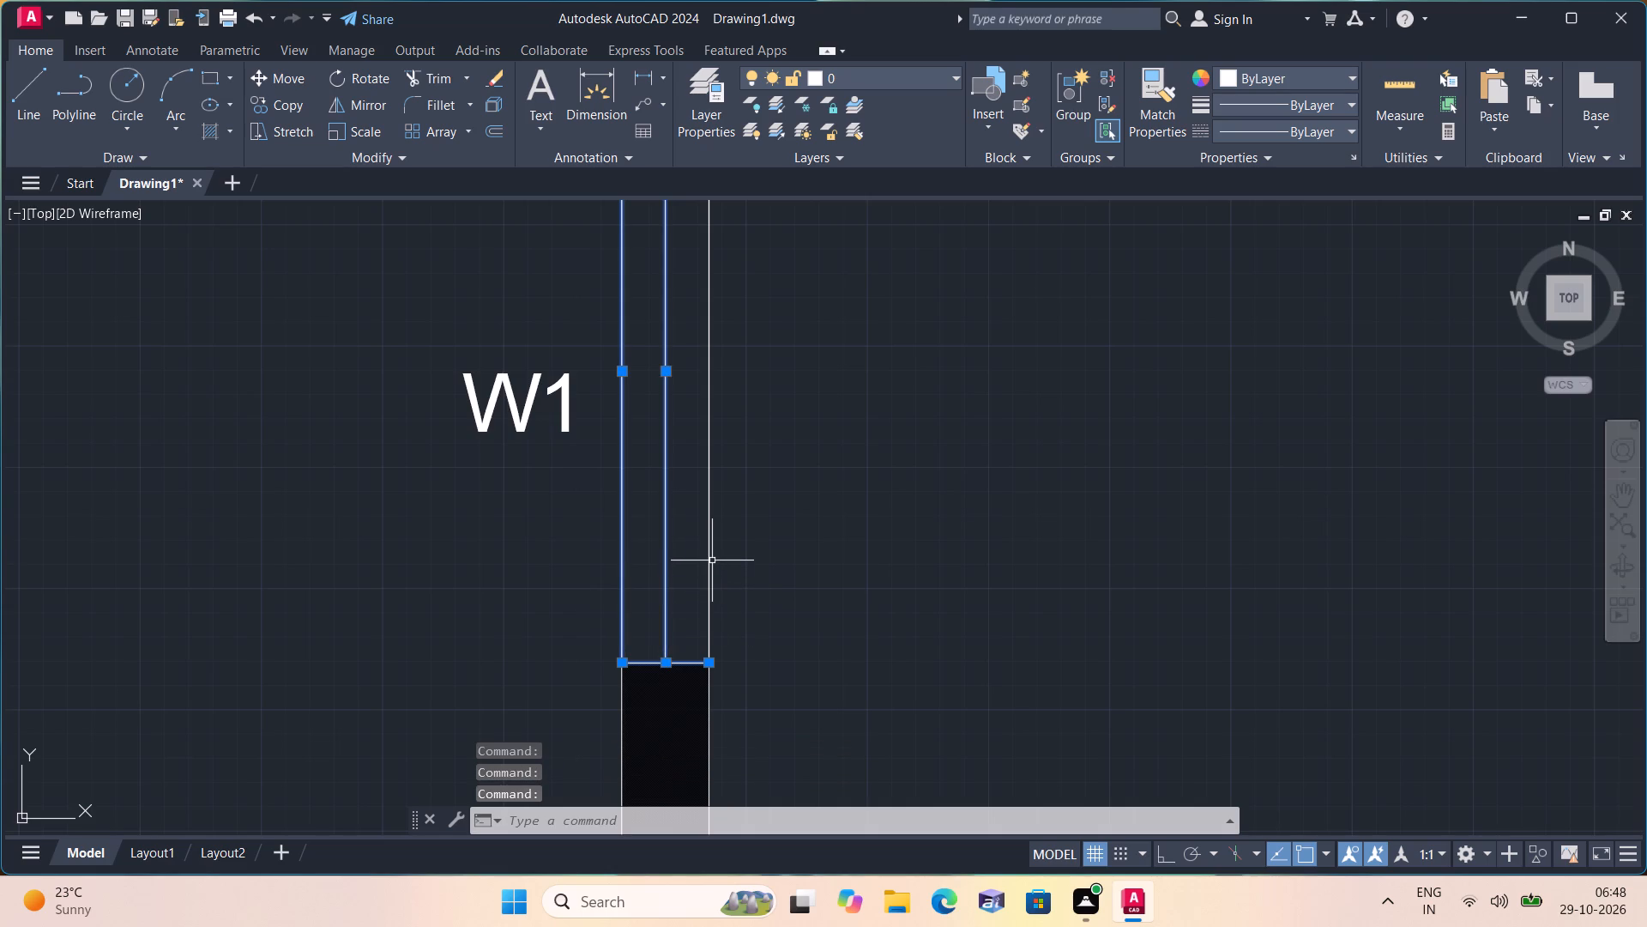
{"action": "middle_click_drag", "start_coordinate": [756, 466], "coordinate": [732, 668]}
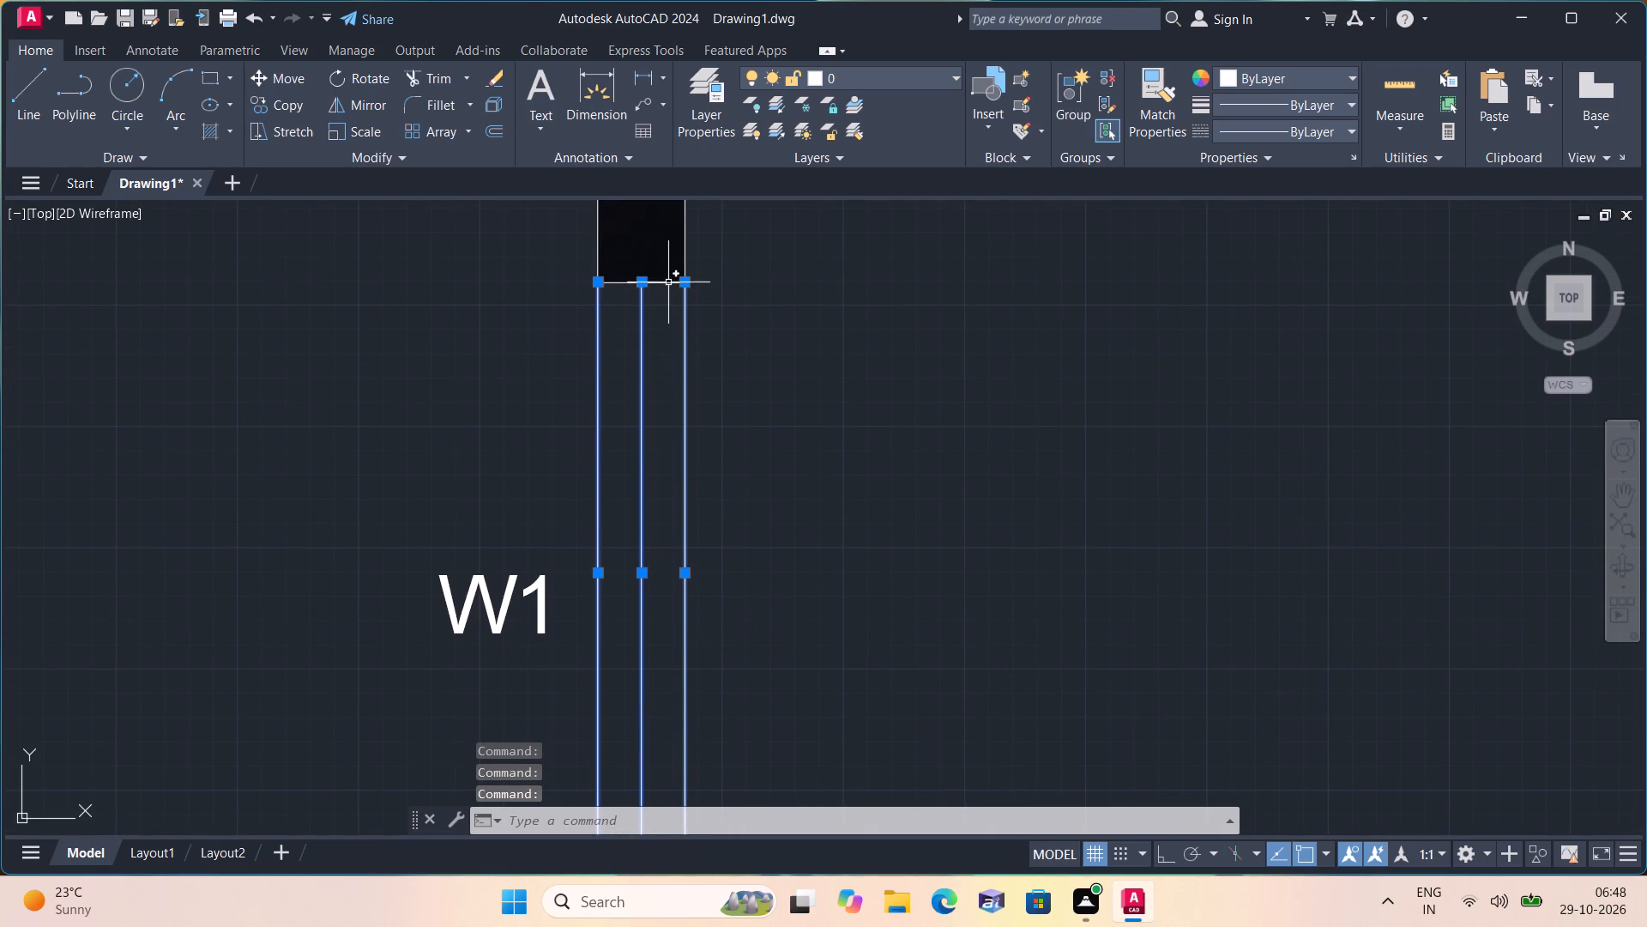
{"action": "left_click", "coordinate": [667, 282]}
{"action": "left_click", "coordinate": [276, 106]}
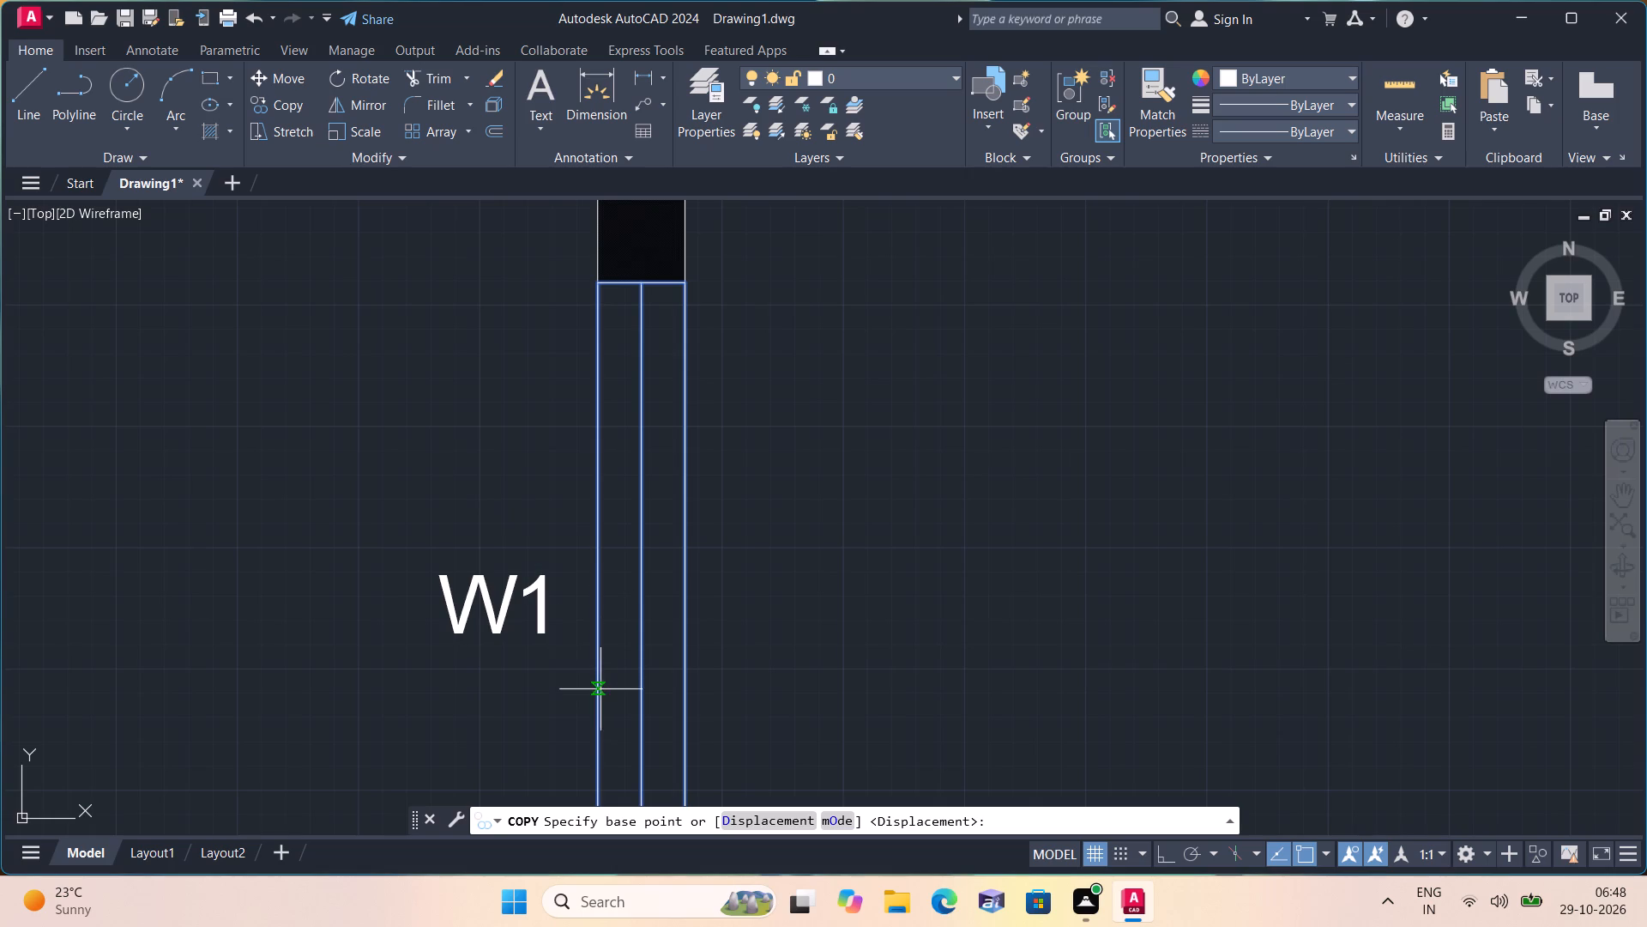
{"action": "scroll", "coordinate": [601, 717], "scroll_direction": "down", "scroll_amount": 2}
{"action": "middle_click_drag", "start_coordinate": [589, 713], "coordinate": [536, 566]}
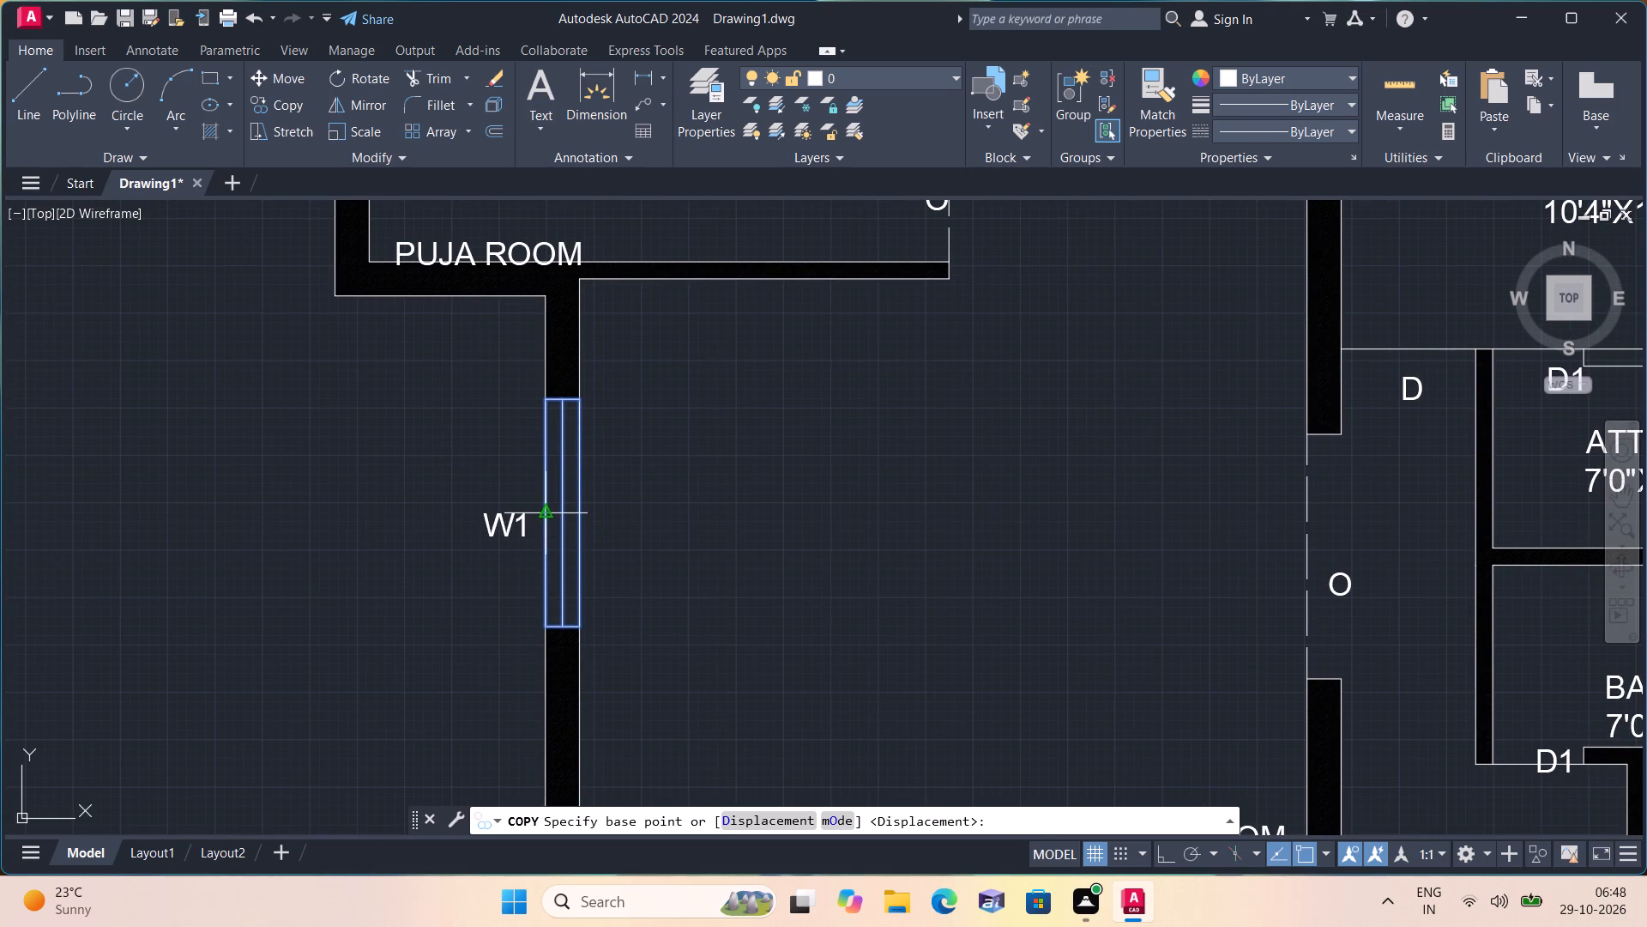
{"action": "left_click", "coordinate": [546, 512]}
{"action": "scroll", "coordinate": [557, 505], "scroll_direction": "down", "scroll_amount": 2}
{"action": "middle_click_drag", "start_coordinate": [898, 398], "coordinate": [540, 602]}
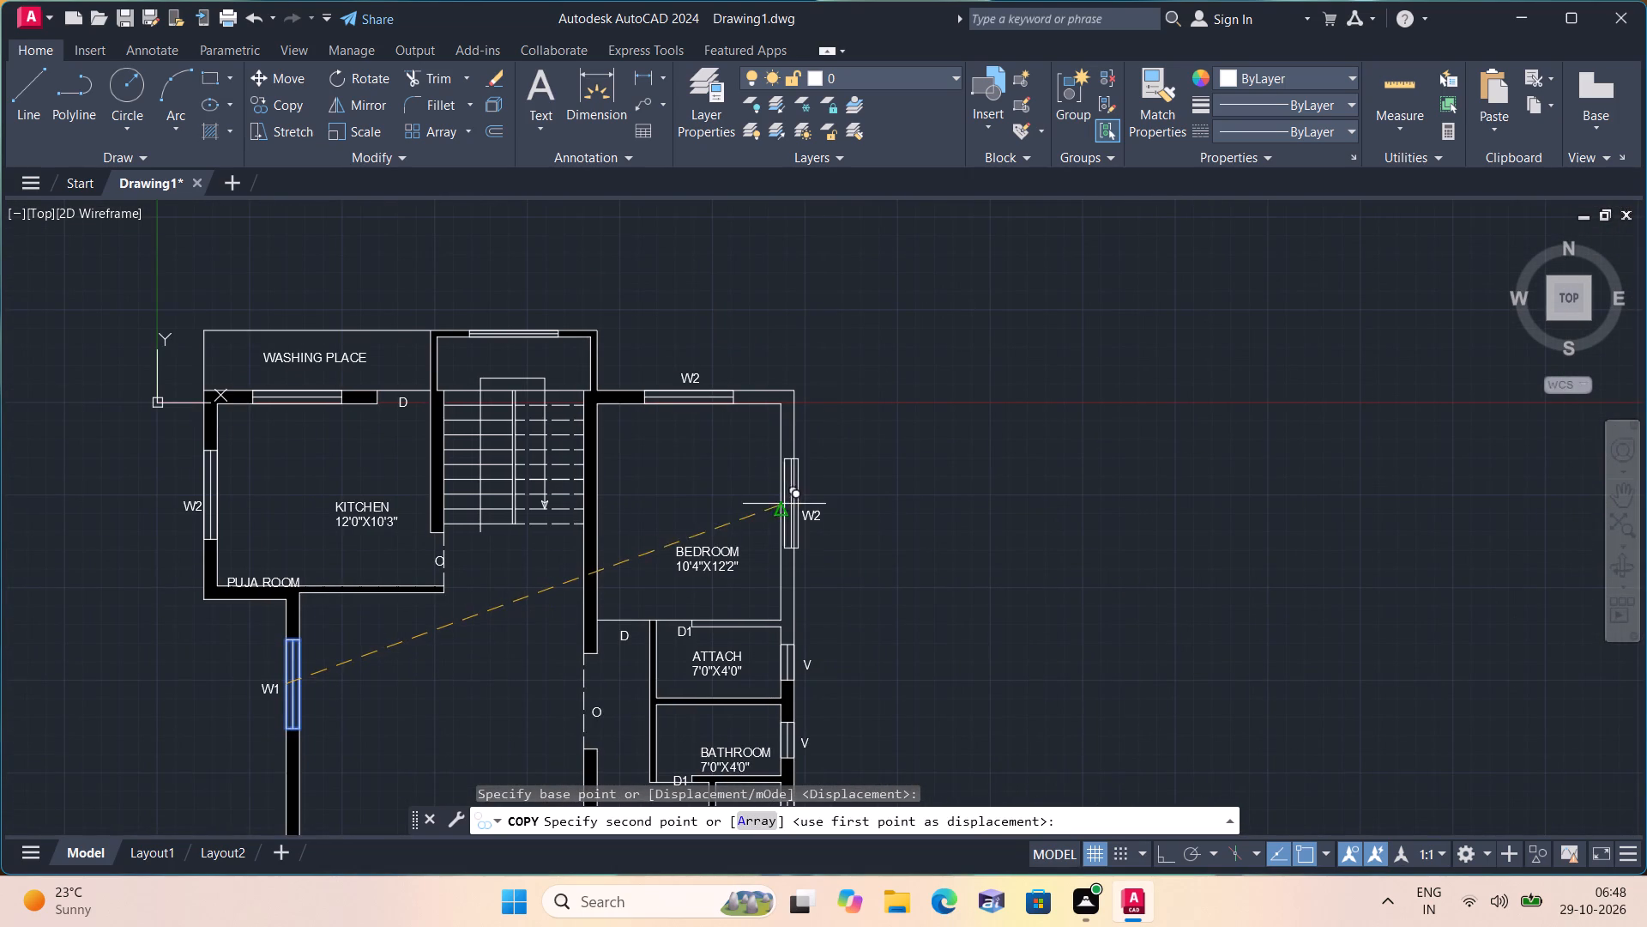
{"action": "left_click", "coordinate": [779, 516]}
{"action": "key", "text": "space"}
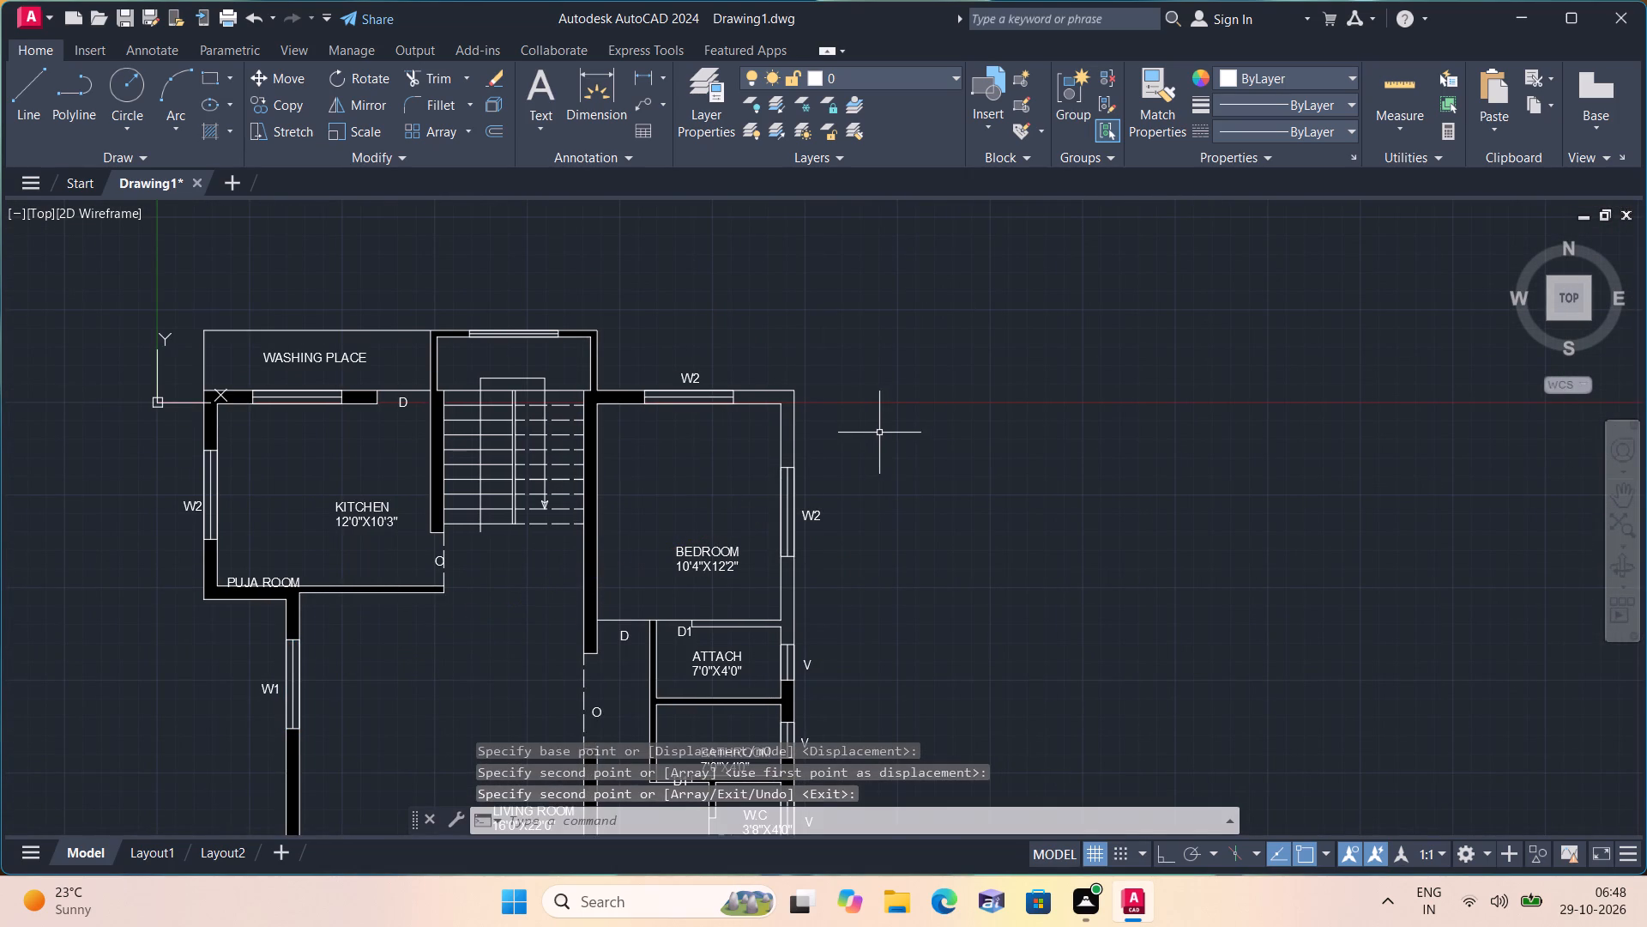
Hatch the upper bedroom's wall sections above and below the new right-wall window in black.
{"action": "type", "text": "h"}
{"action": "key", "text": "space"}
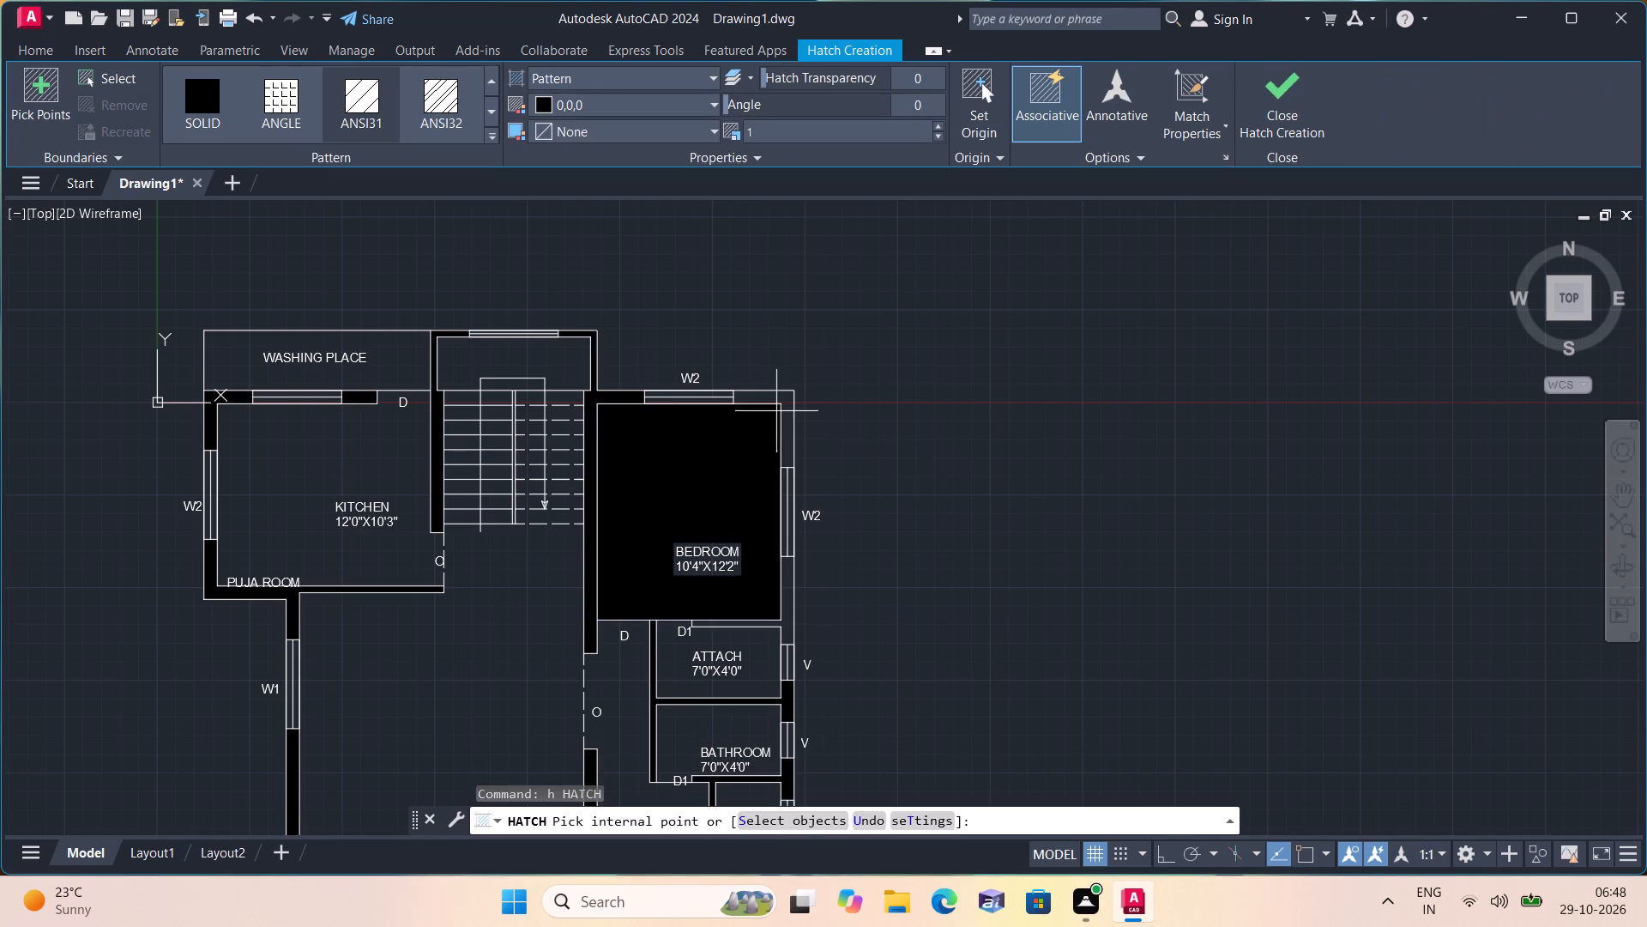
{"action": "left_click", "coordinate": [782, 397]}
{"action": "left_click", "coordinate": [789, 601]}
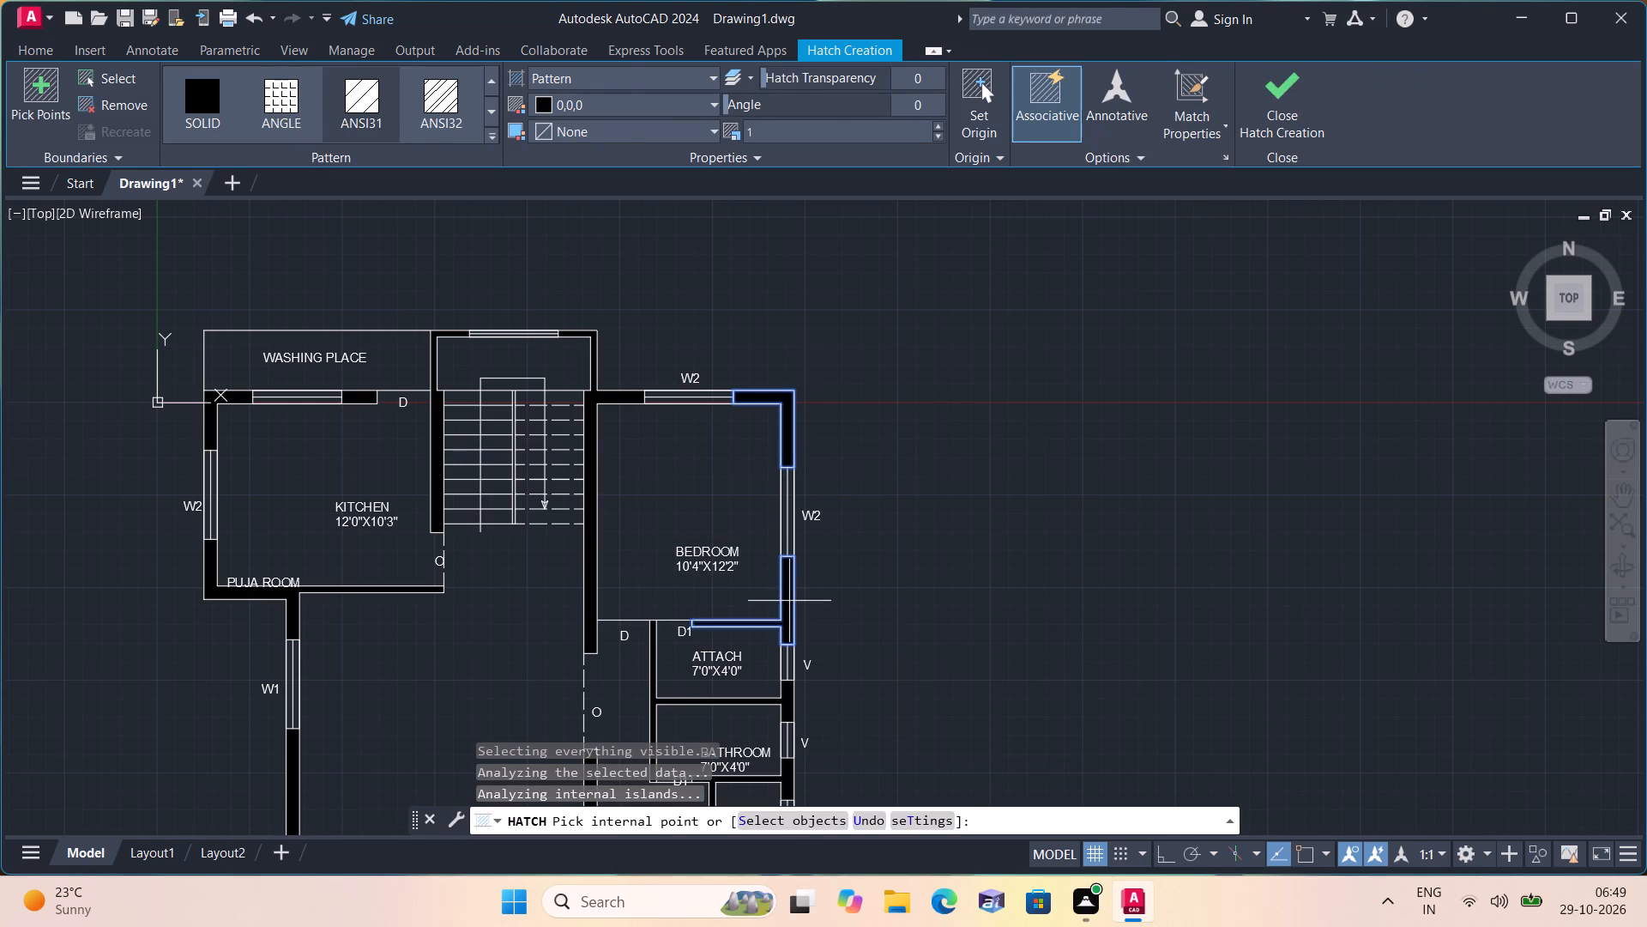
{"action": "key", "text": "space"}
{"action": "key", "text": "Escape"}
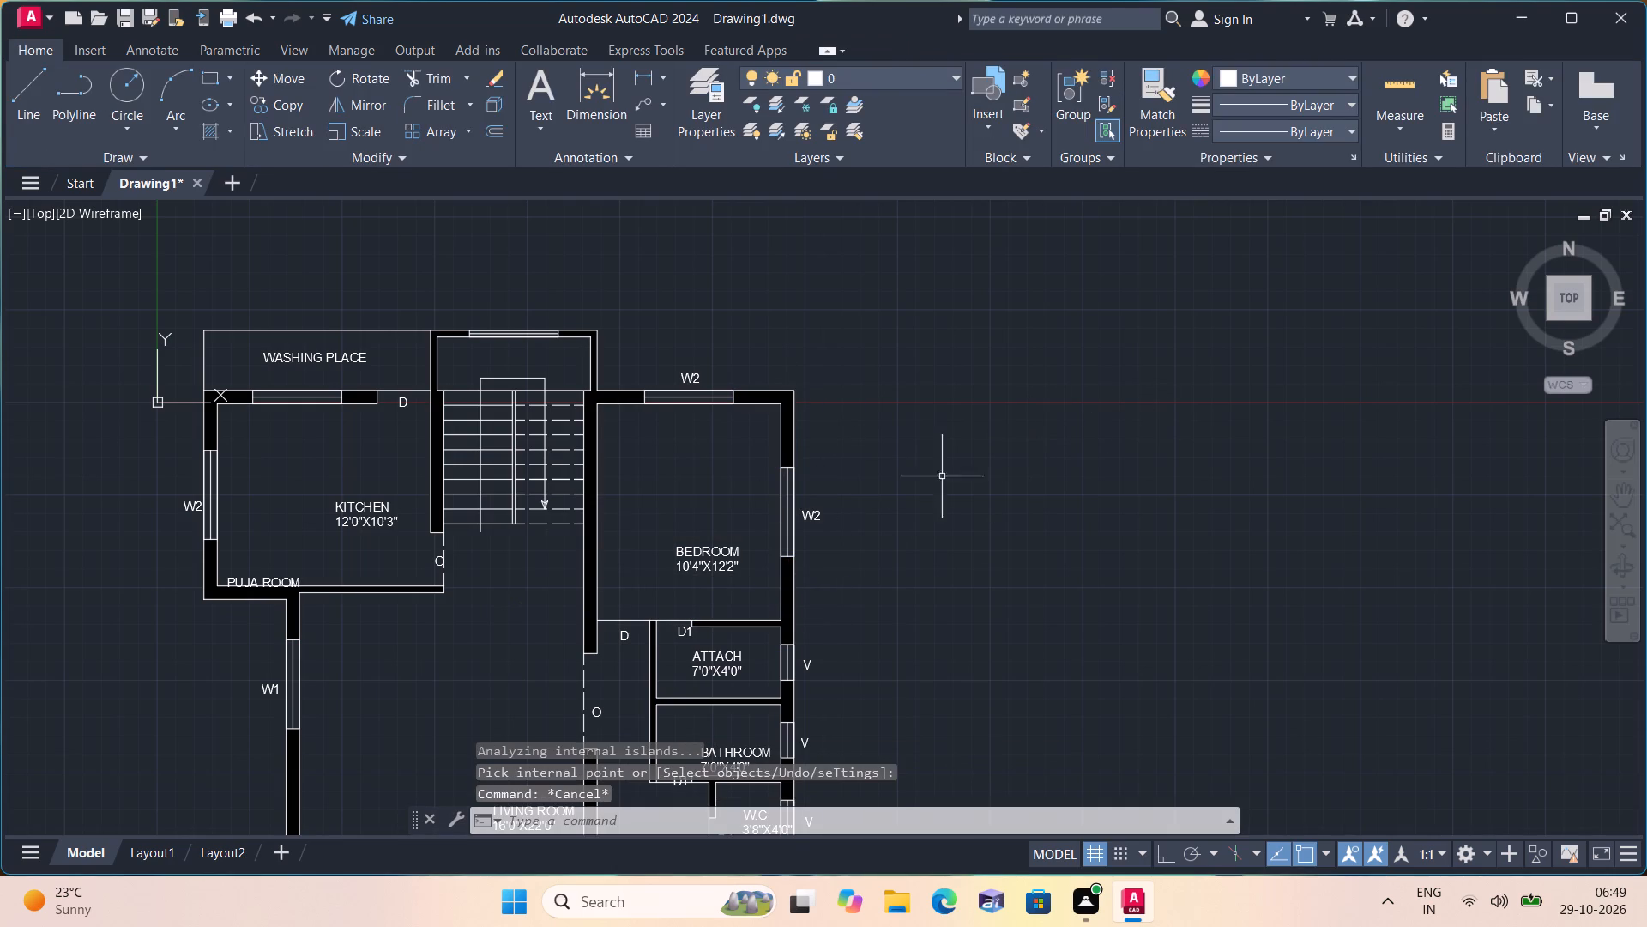
Move the LIVING ROOM 16'0"X22'0" label up and left, closer to the middle of the living room.
{"action": "scroll", "coordinate": [705, 561], "scroll_direction": "down", "scroll_amount": 1}
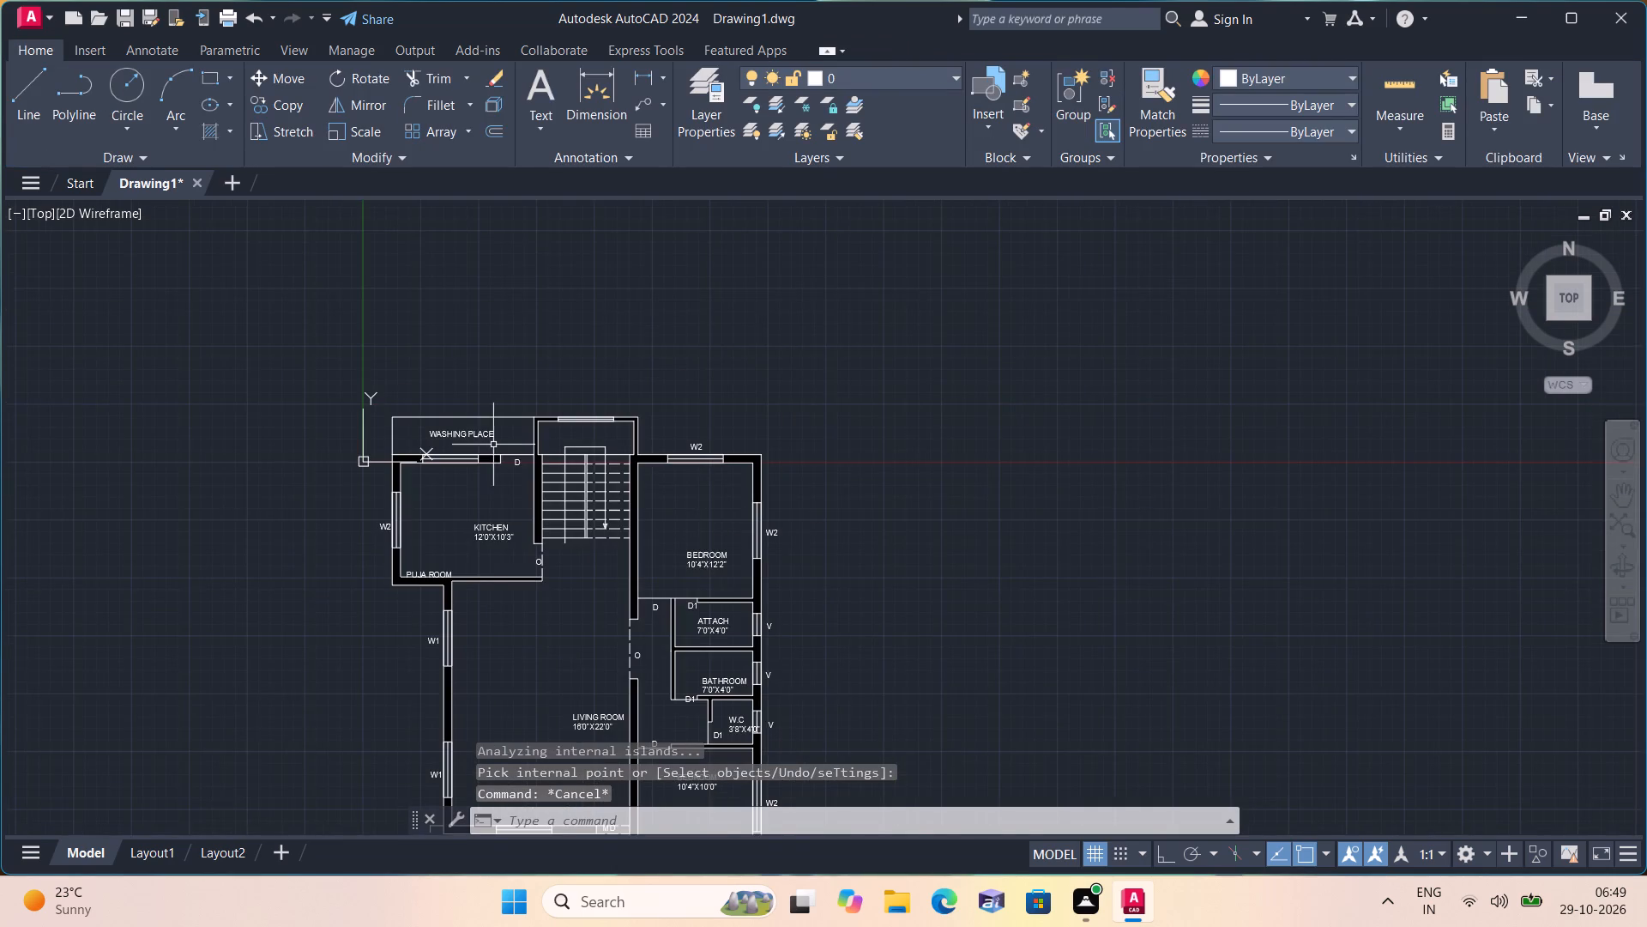
{"action": "scroll", "coordinate": [486, 448], "scroll_direction": "up", "scroll_amount": 2}
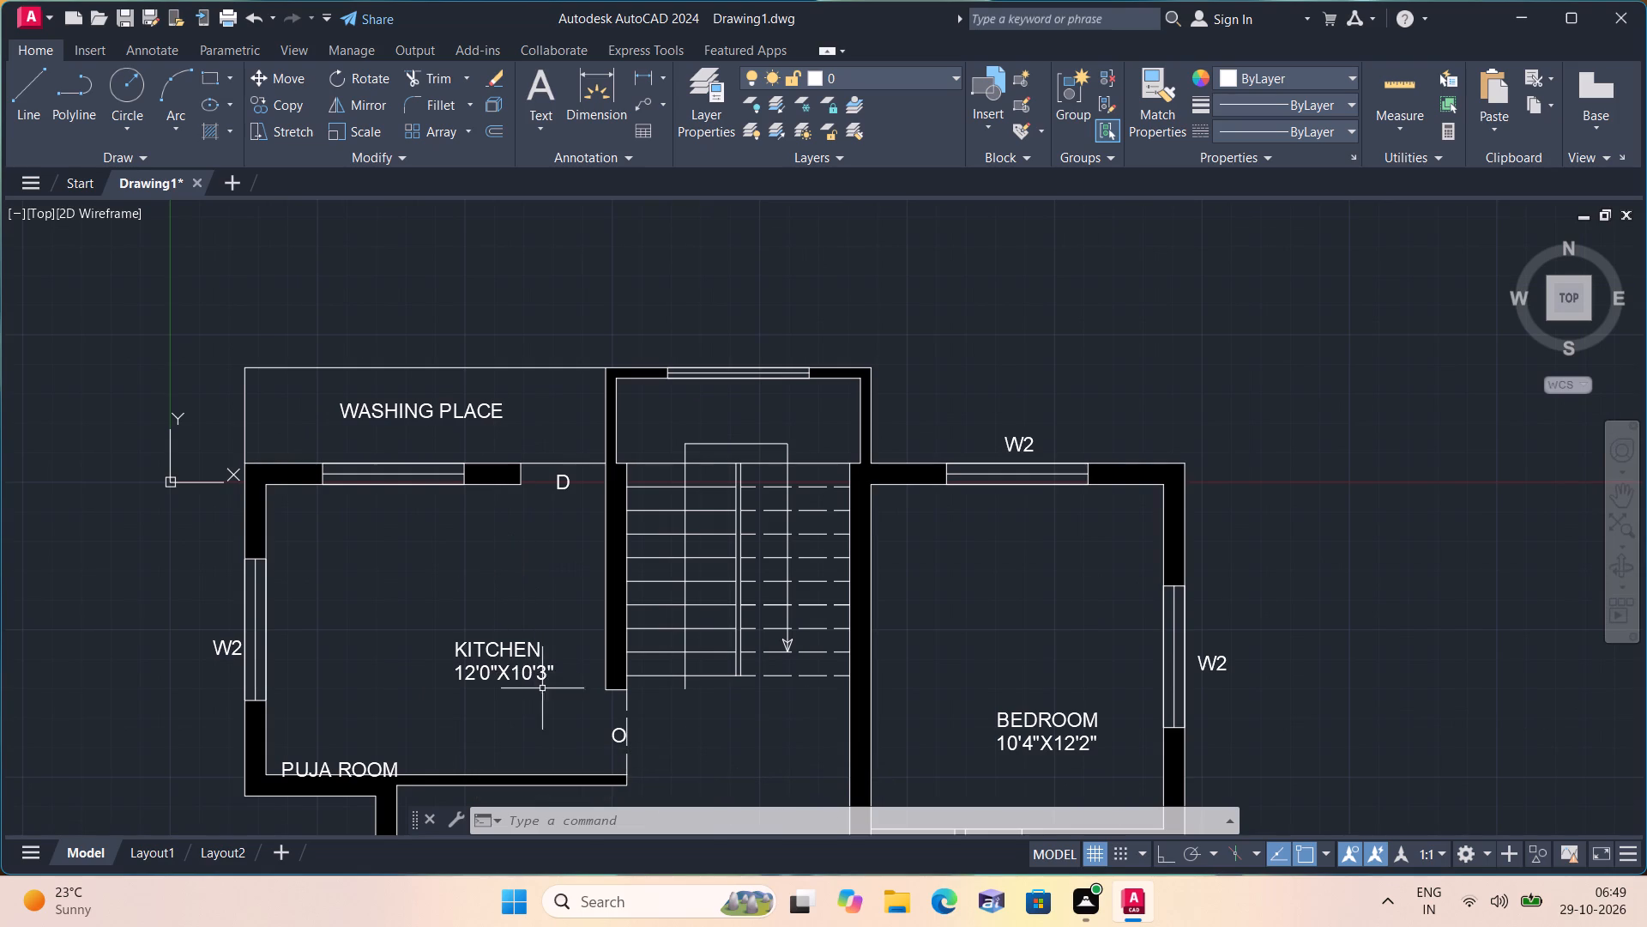
{"action": "middle_click_drag", "start_coordinate": [560, 686], "coordinate": [552, 490]}
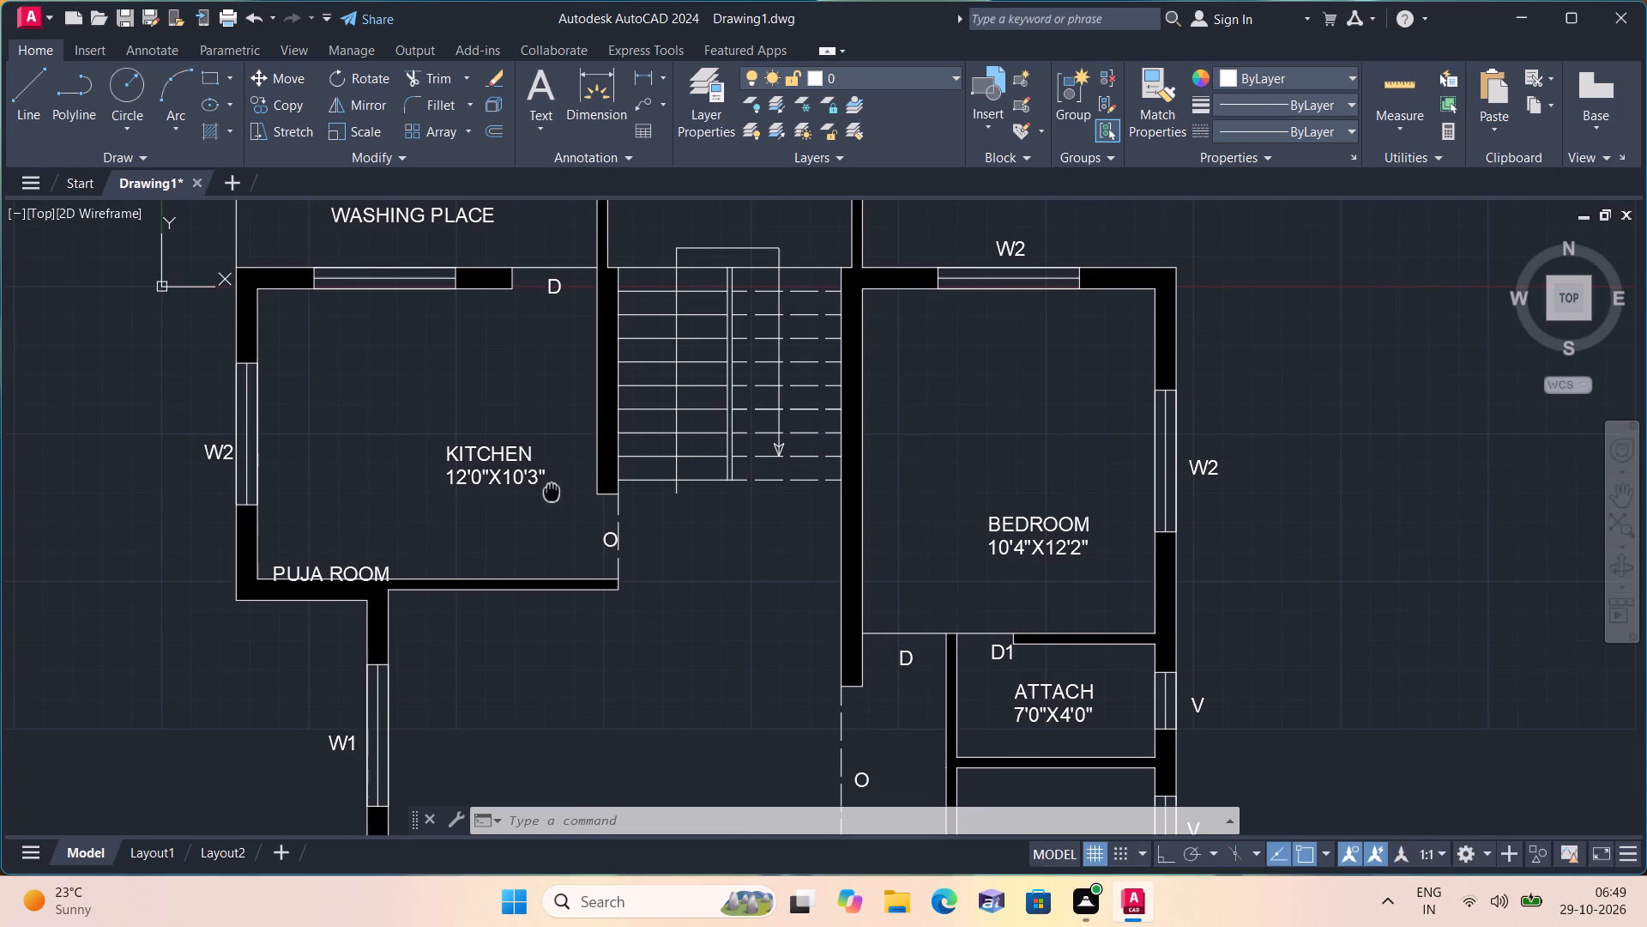
{"action": "middle_click_drag", "start_coordinate": [552, 490], "coordinate": [552, 488]}
{"action": "middle_click_drag", "start_coordinate": [538, 725], "coordinate": [543, 448]}
{"action": "scroll", "coordinate": [538, 725], "scroll_direction": "down", "scroll_amount": 1}
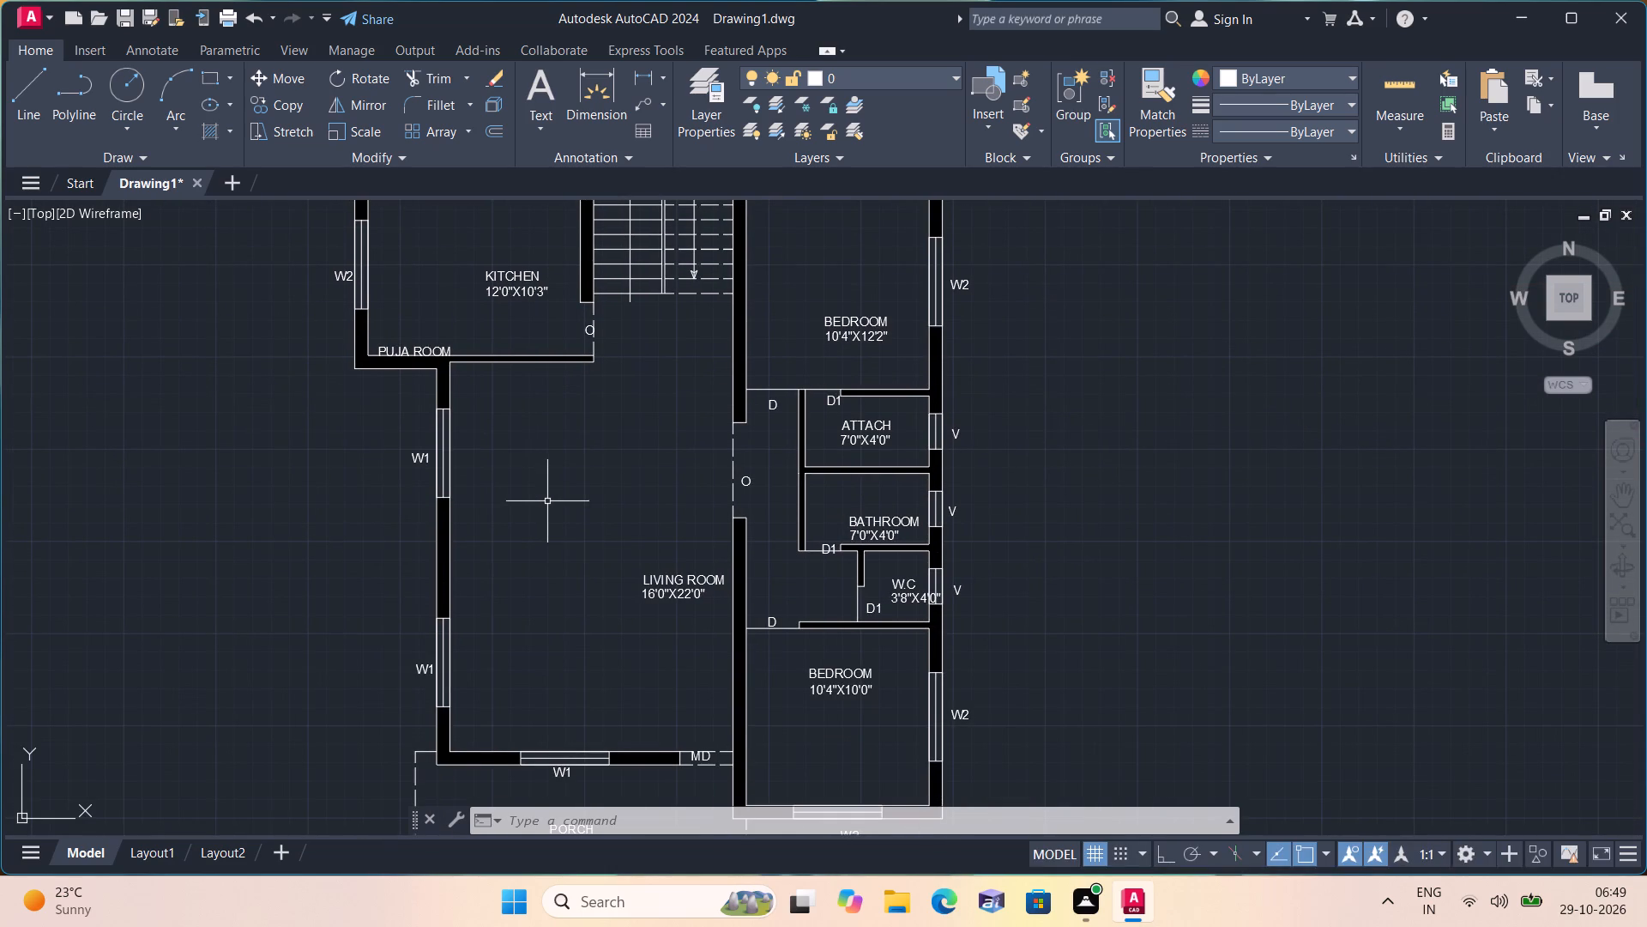
{"action": "scroll", "coordinate": [657, 609], "scroll_direction": "up", "scroll_amount": 2}
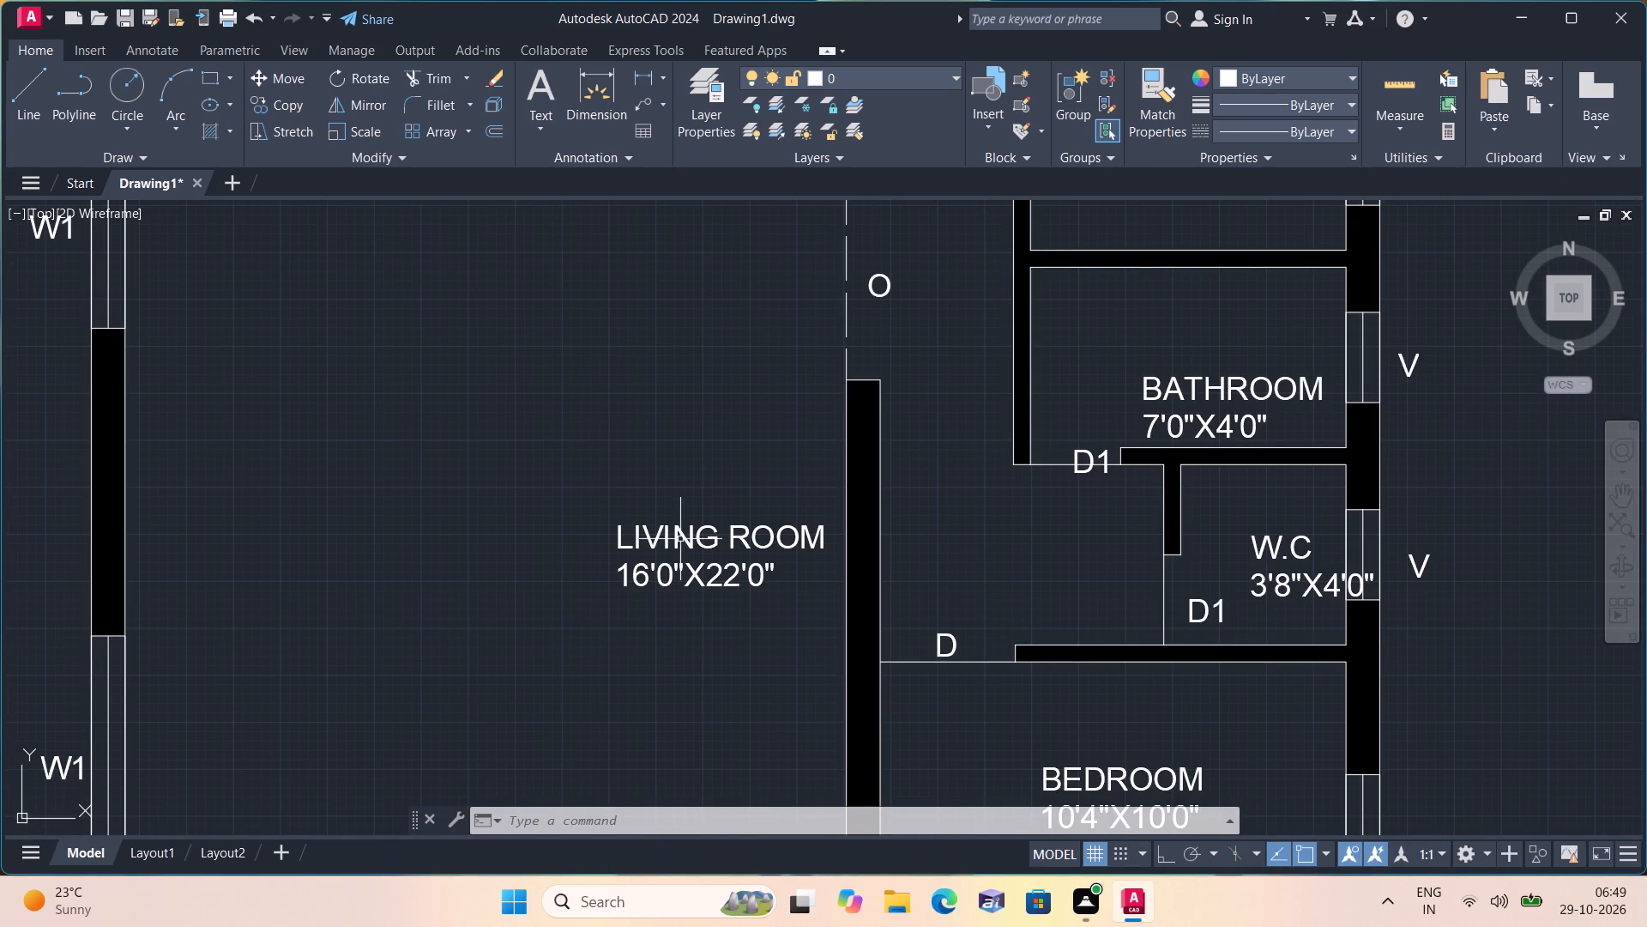
{"action": "left_click", "coordinate": [680, 536]}
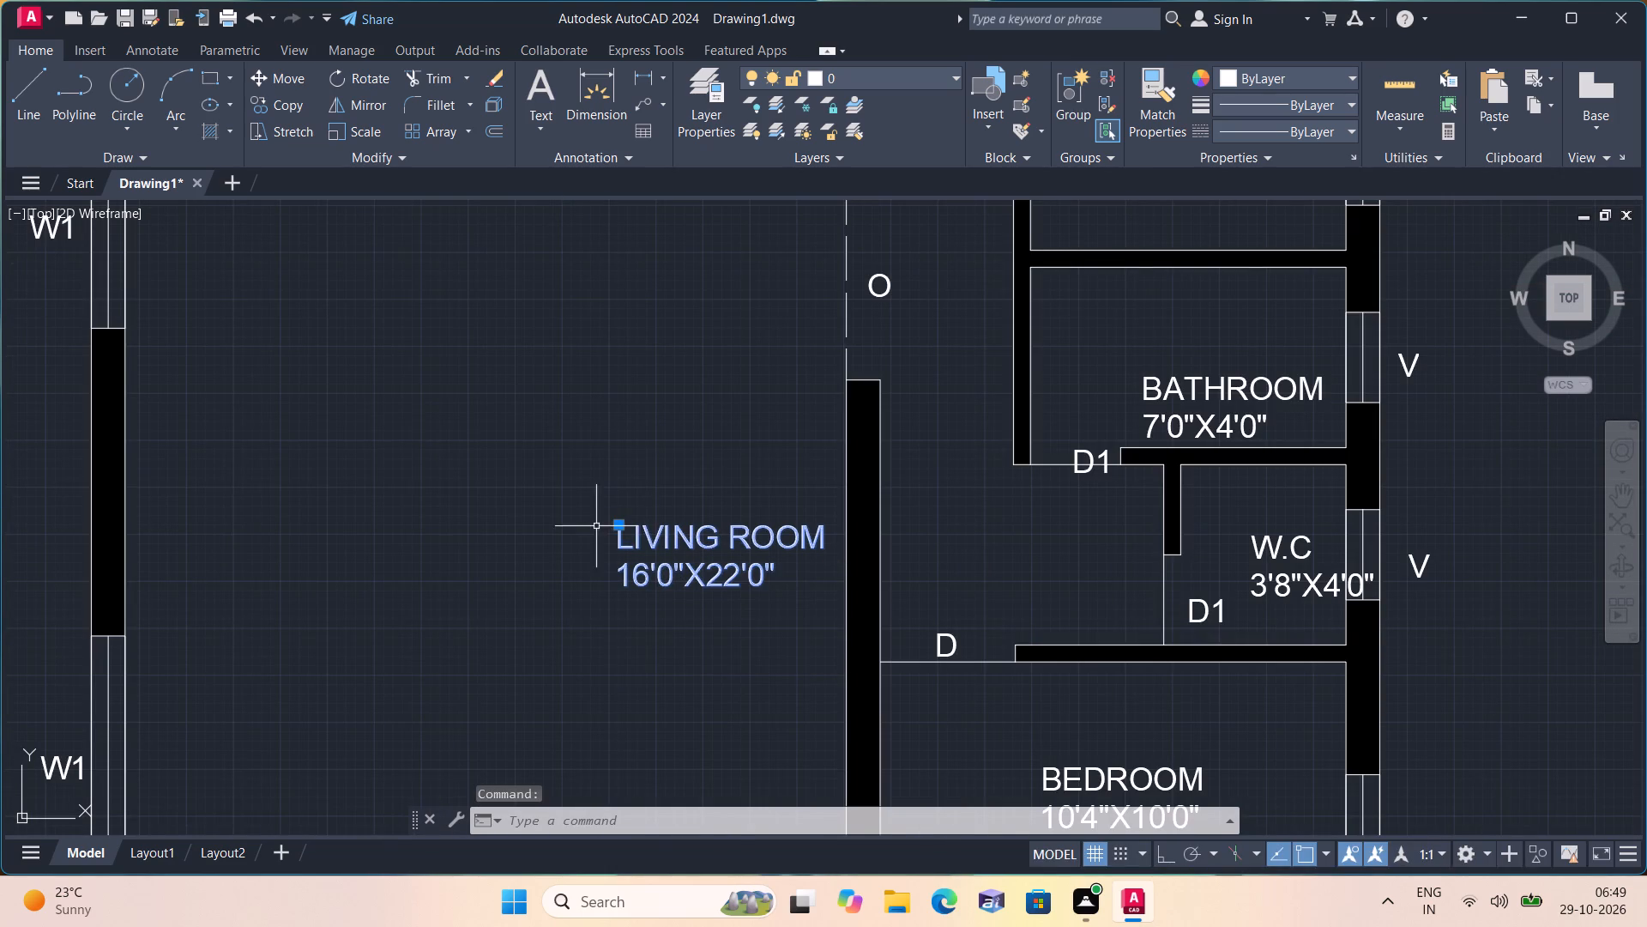
{"action": "left_click", "coordinate": [613, 525]}
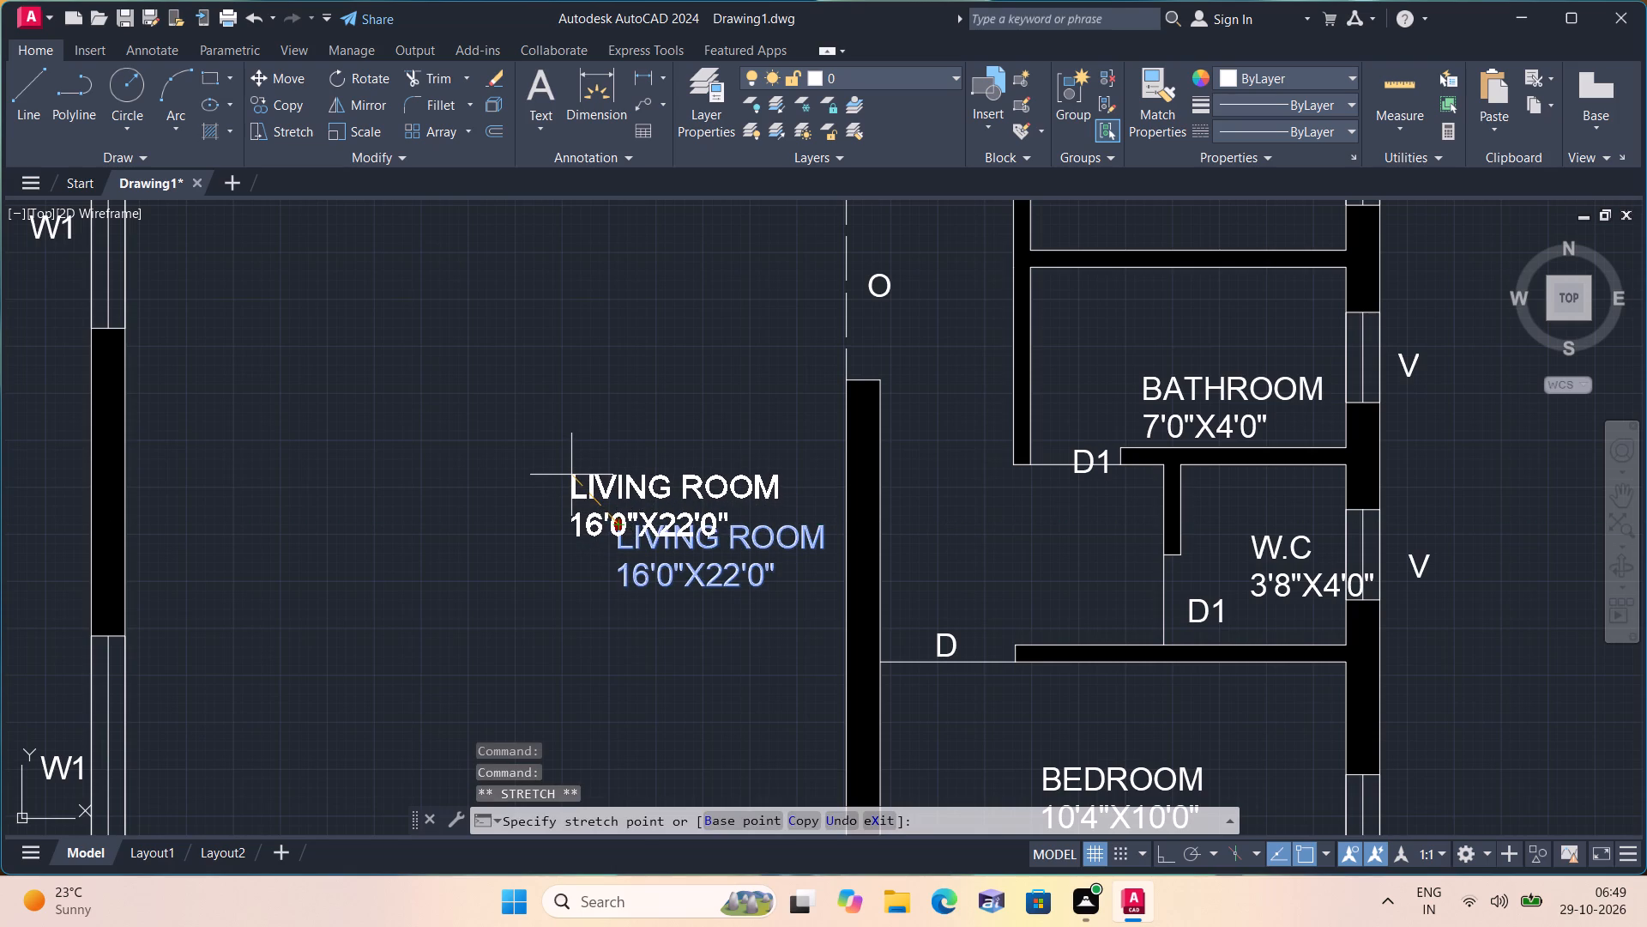
{"action": "left_click", "coordinate": [571, 475]}
Move the BEDROOM 10'4"X10'0" label straight up, directly beneath the lower bedroom's upper wall.
{"action": "scroll", "coordinate": [577, 544], "scroll_direction": "down", "scroll_amount": 2}
{"action": "middle_click_drag", "start_coordinate": [615, 621], "coordinate": [557, 419]}
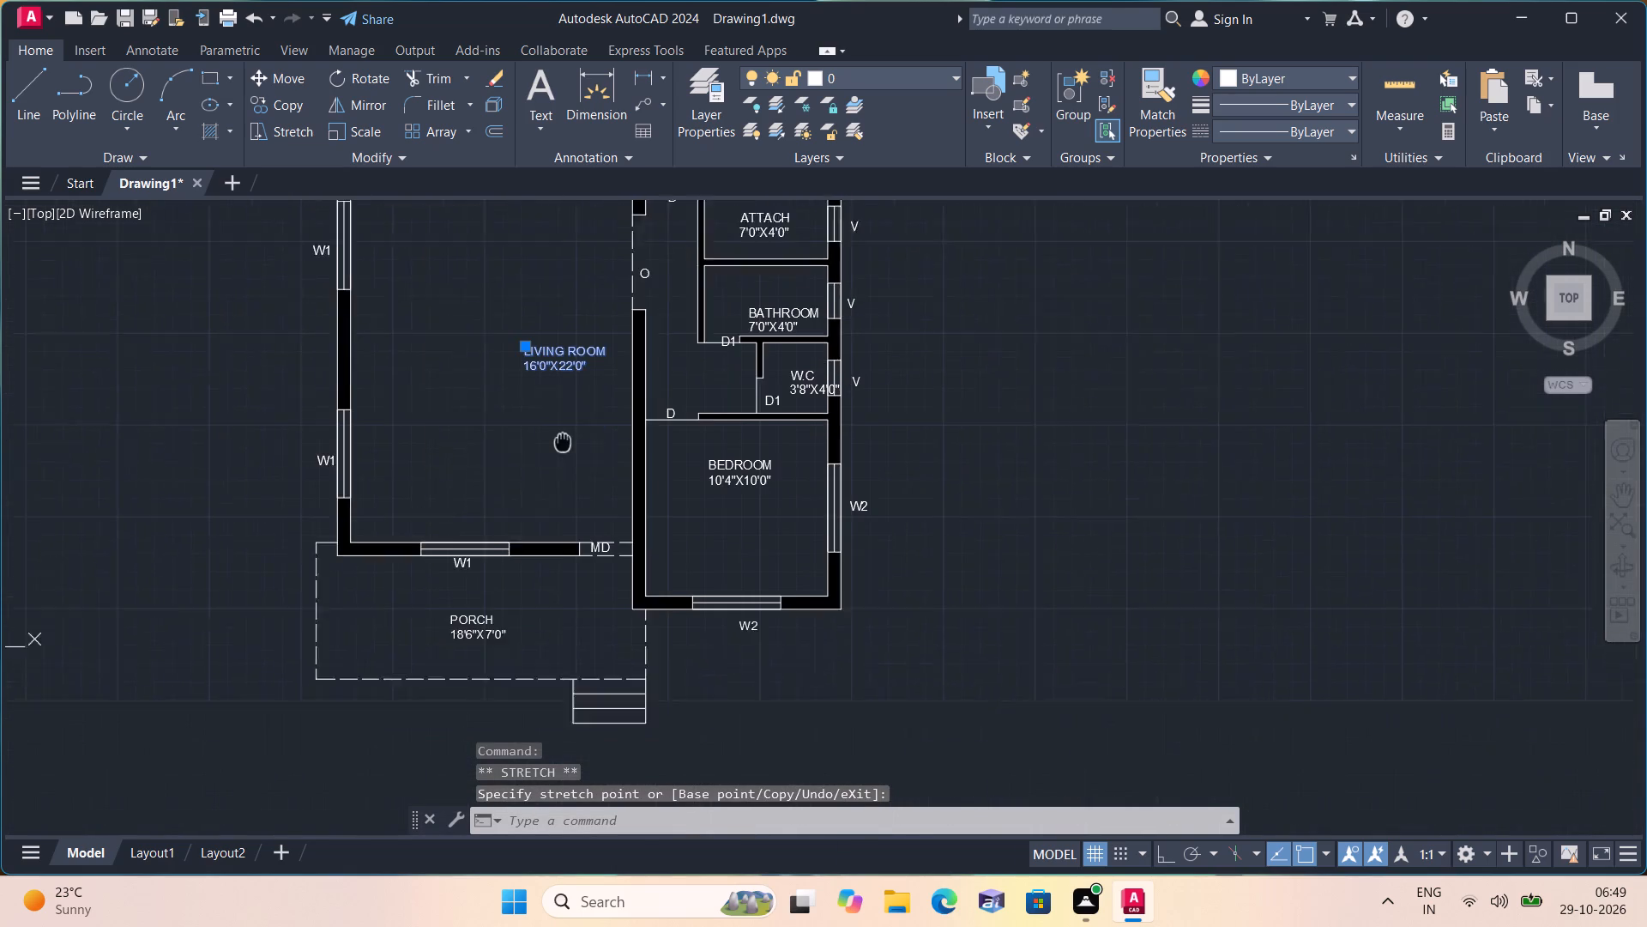
{"action": "middle_click_drag", "start_coordinate": [557, 419], "coordinate": [543, 379]}
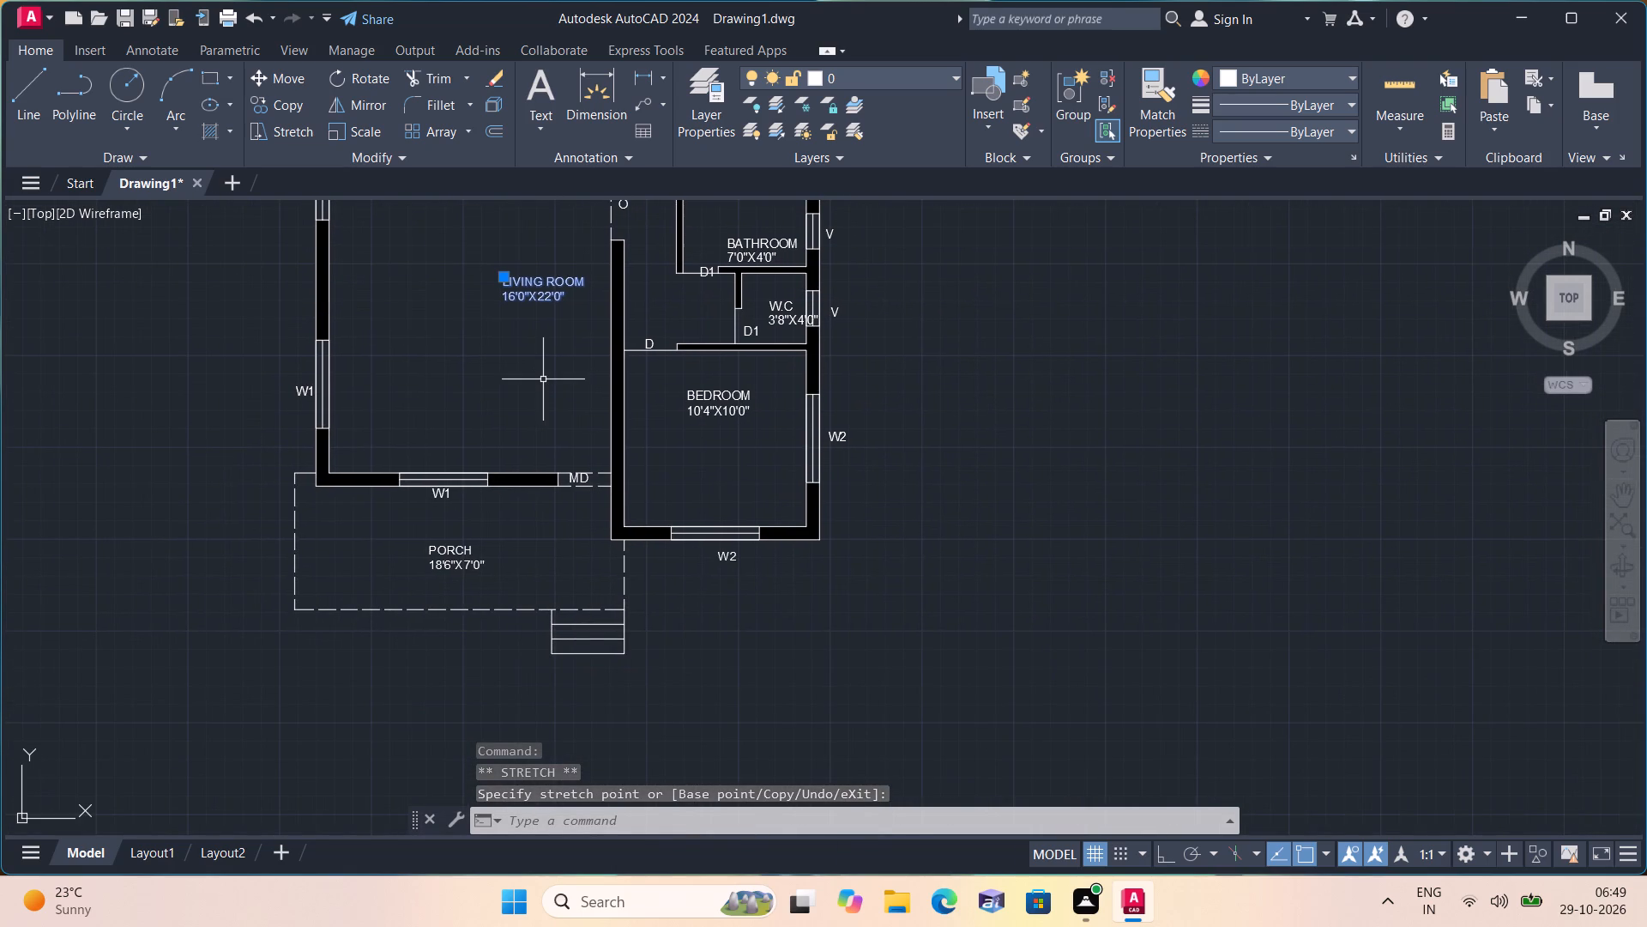
{"action": "scroll", "coordinate": [516, 556], "scroll_direction": "up", "scroll_amount": 1}
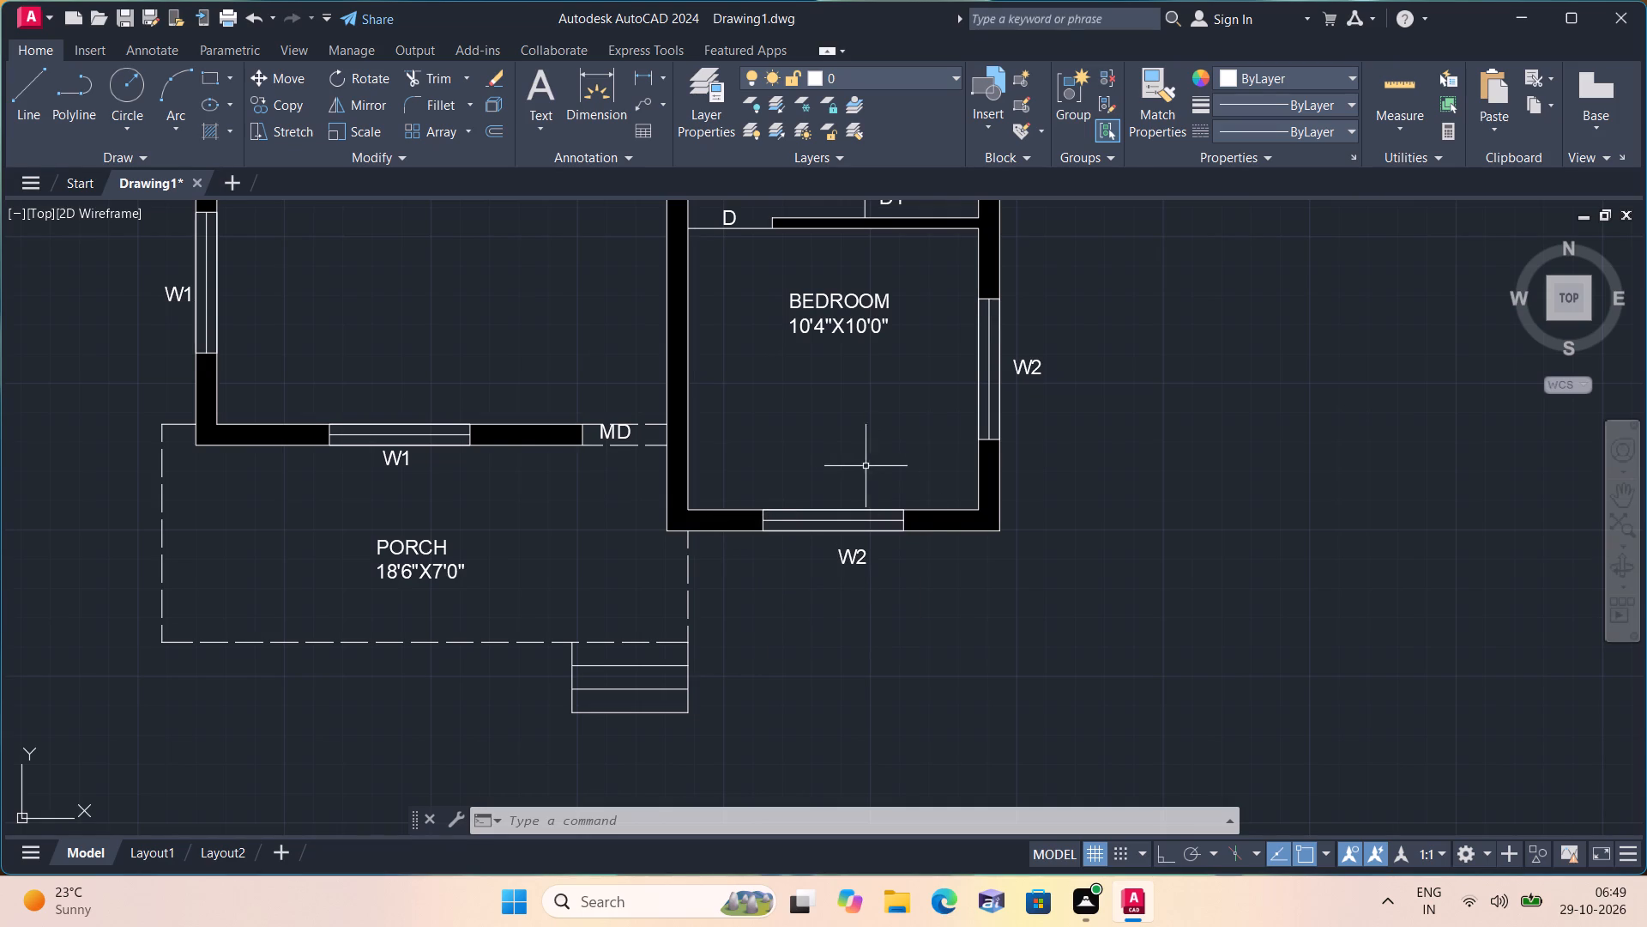
{"action": "middle_click_drag", "start_coordinate": [857, 466], "coordinate": [804, 649]}
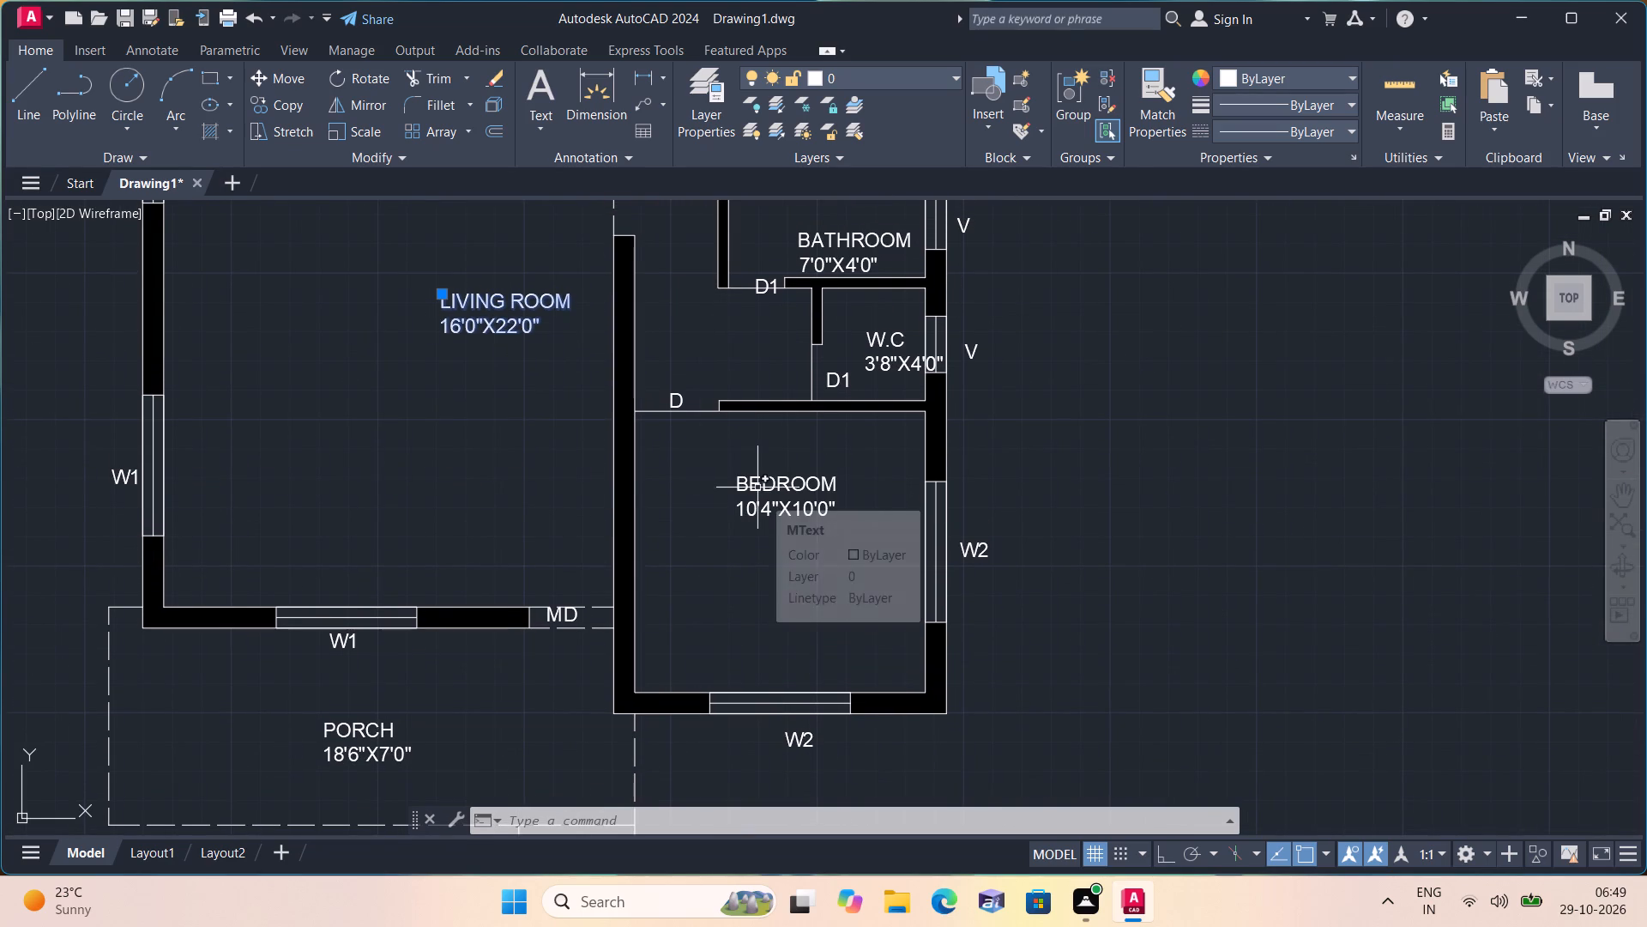
{"action": "middle_click_drag", "start_coordinate": [739, 554], "coordinate": [742, 654]}
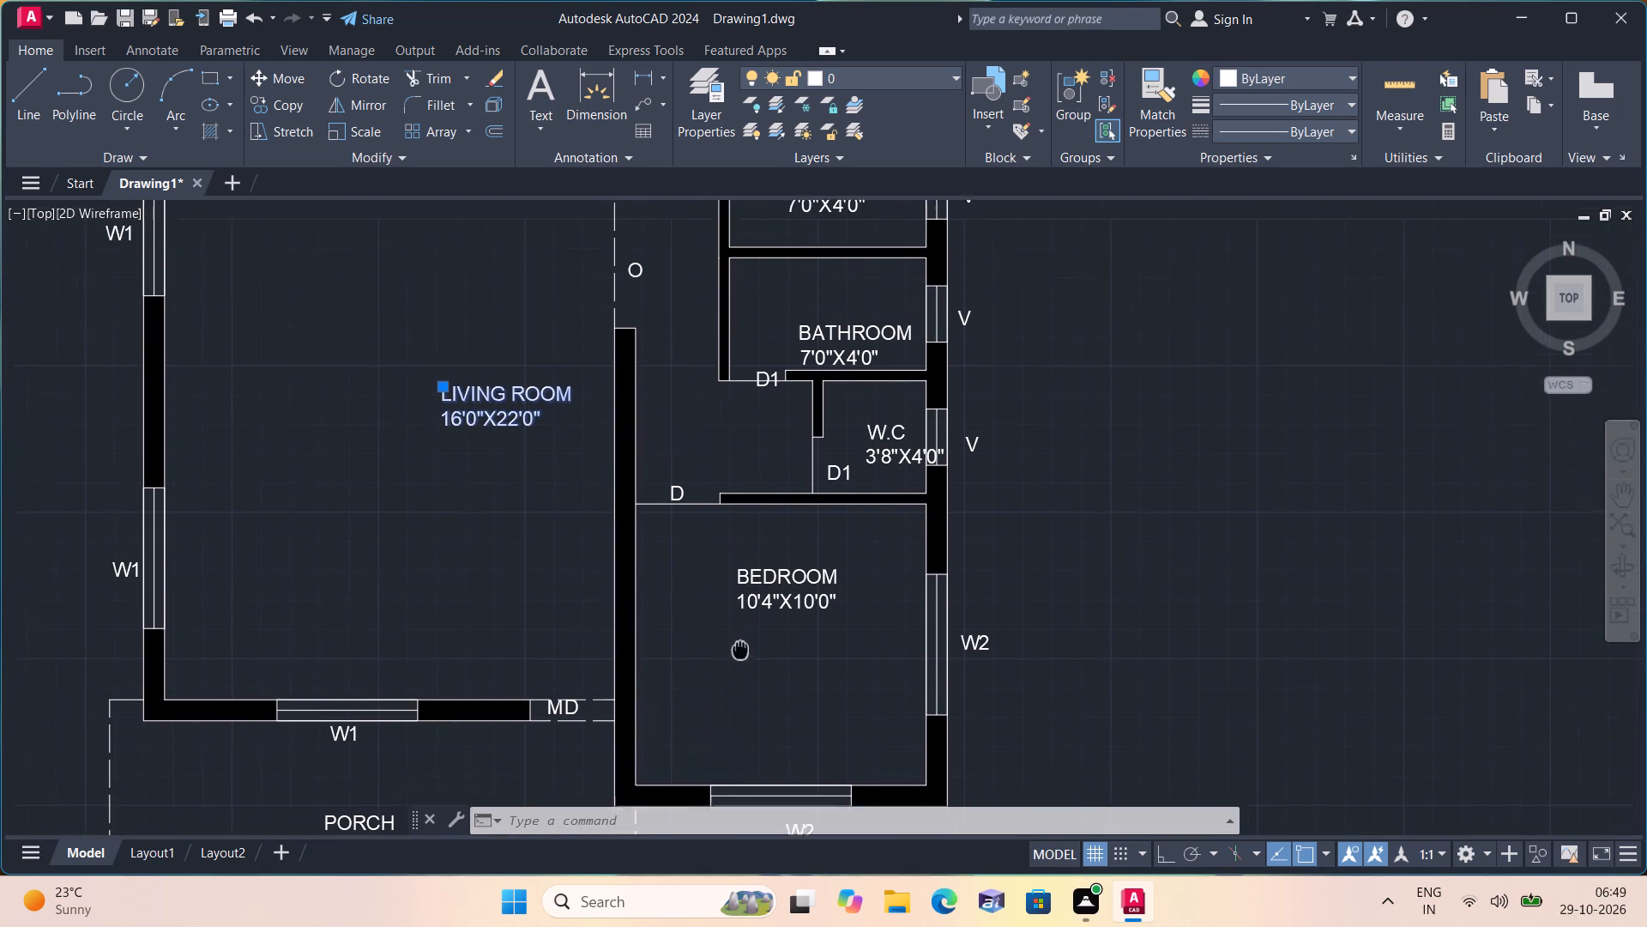
{"action": "middle_click_drag", "start_coordinate": [742, 654], "coordinate": [746, 667]}
{"action": "left_click", "coordinate": [739, 631]}
{"action": "left_click", "coordinate": [773, 607]}
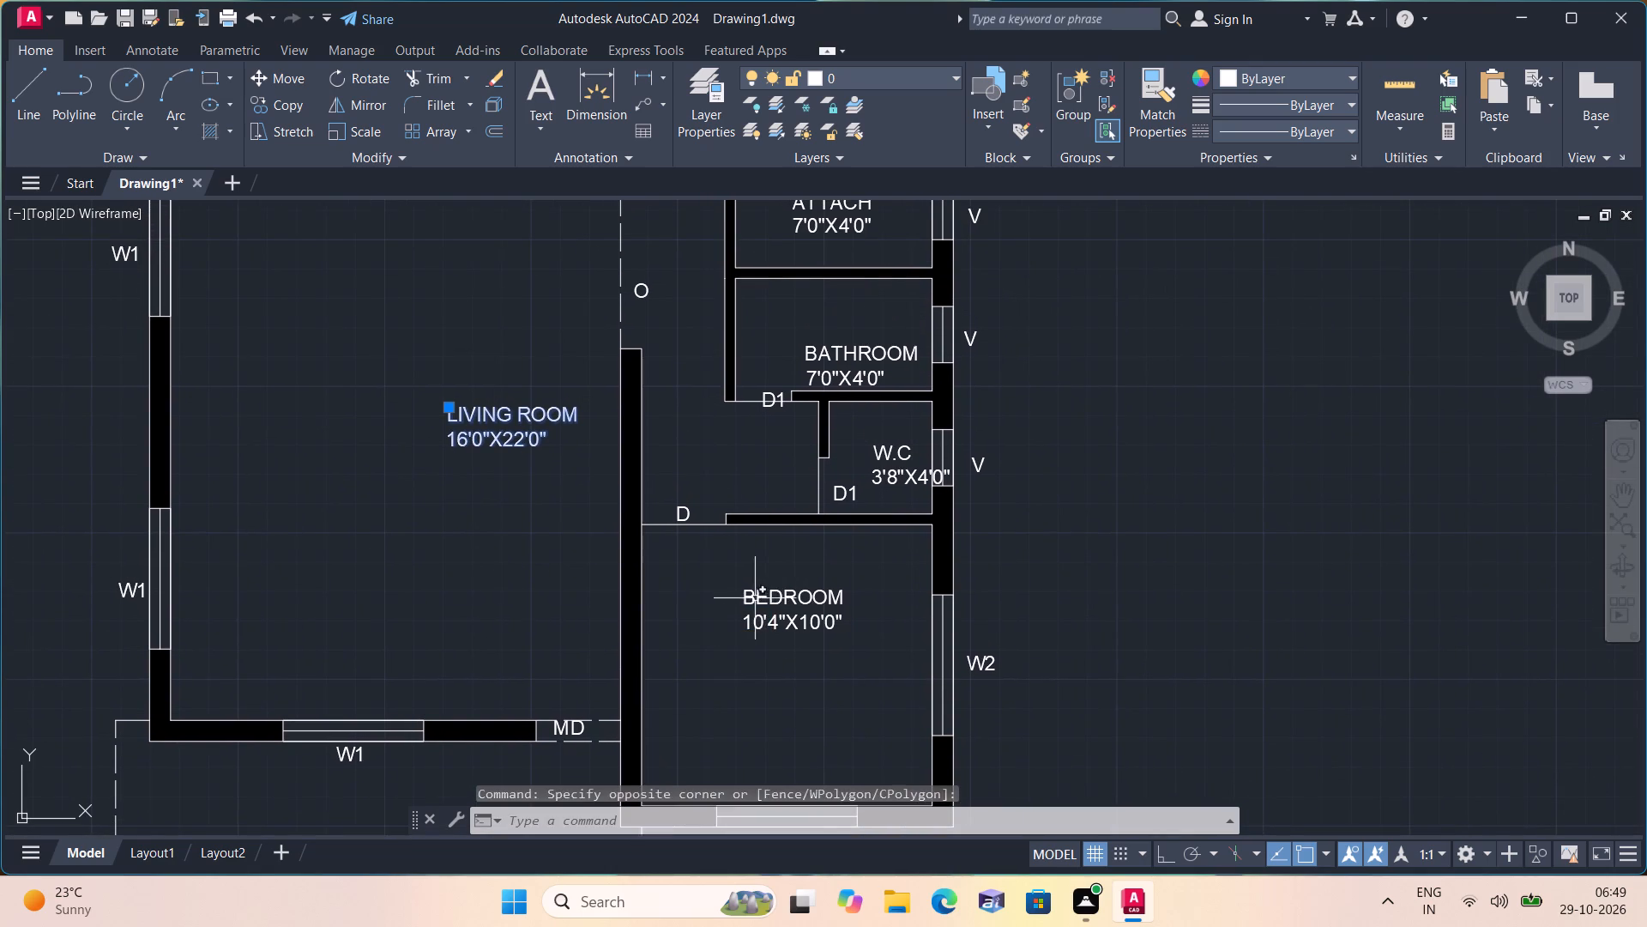
{"action": "left_click", "coordinate": [751, 594]}
{"action": "left_click", "coordinate": [742, 590]}
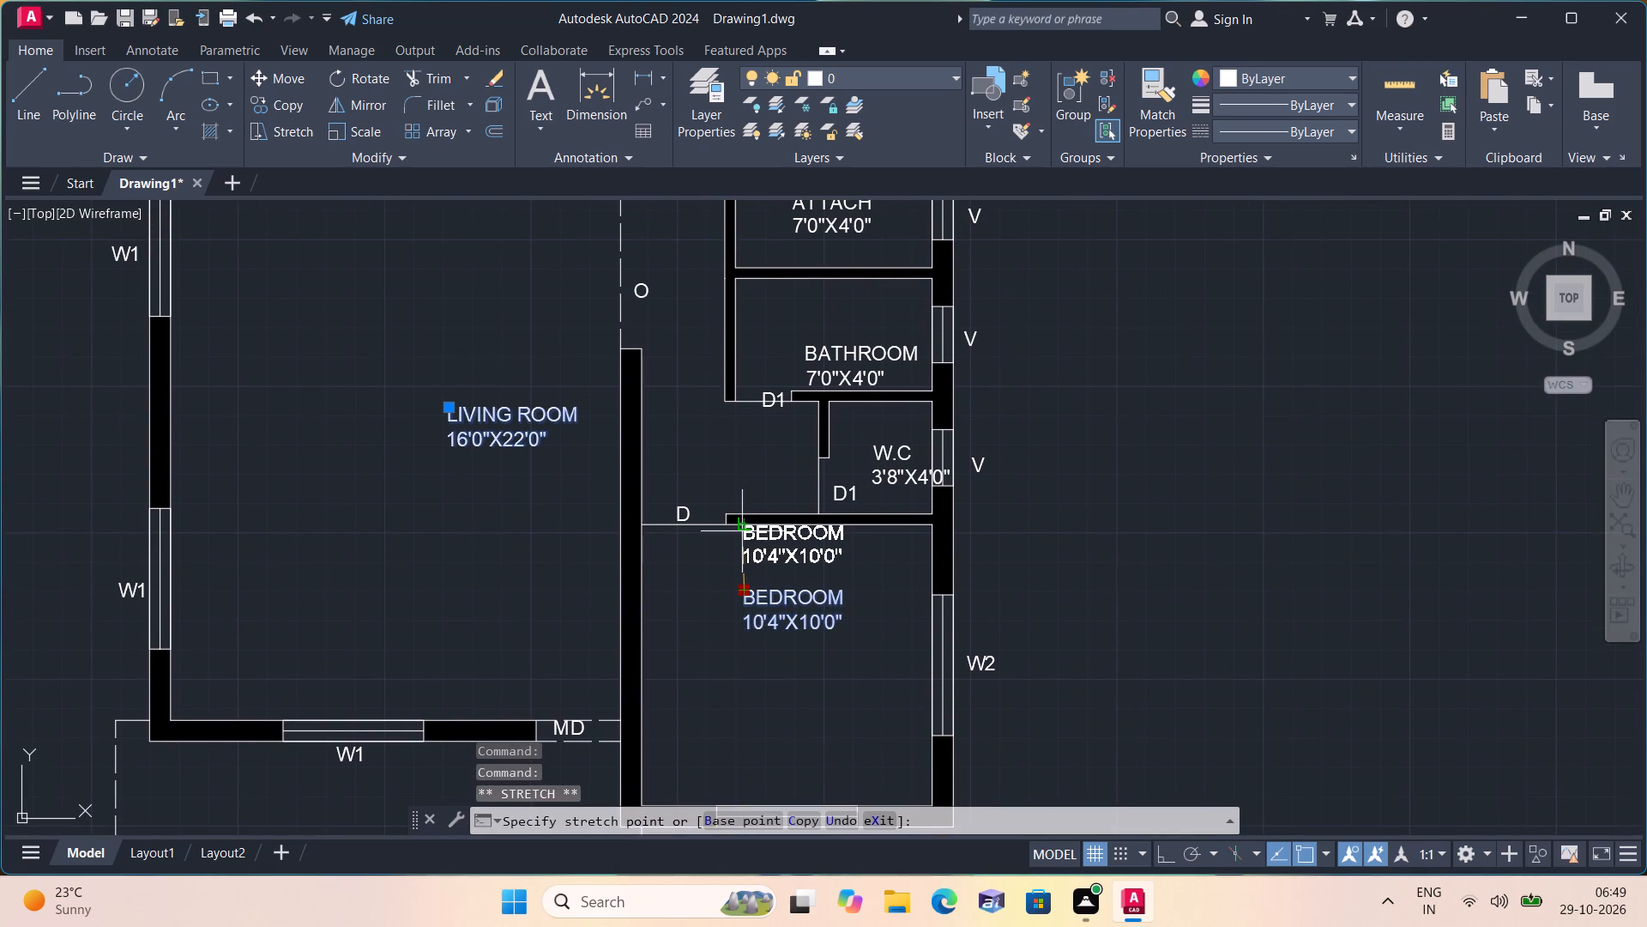
{"action": "left_click", "coordinate": [742, 531]}
Move the D1 label beside the W.C door up and left onto the W.C door line.
{"action": "scroll", "coordinate": [771, 509], "scroll_direction": "up", "scroll_amount": 1}
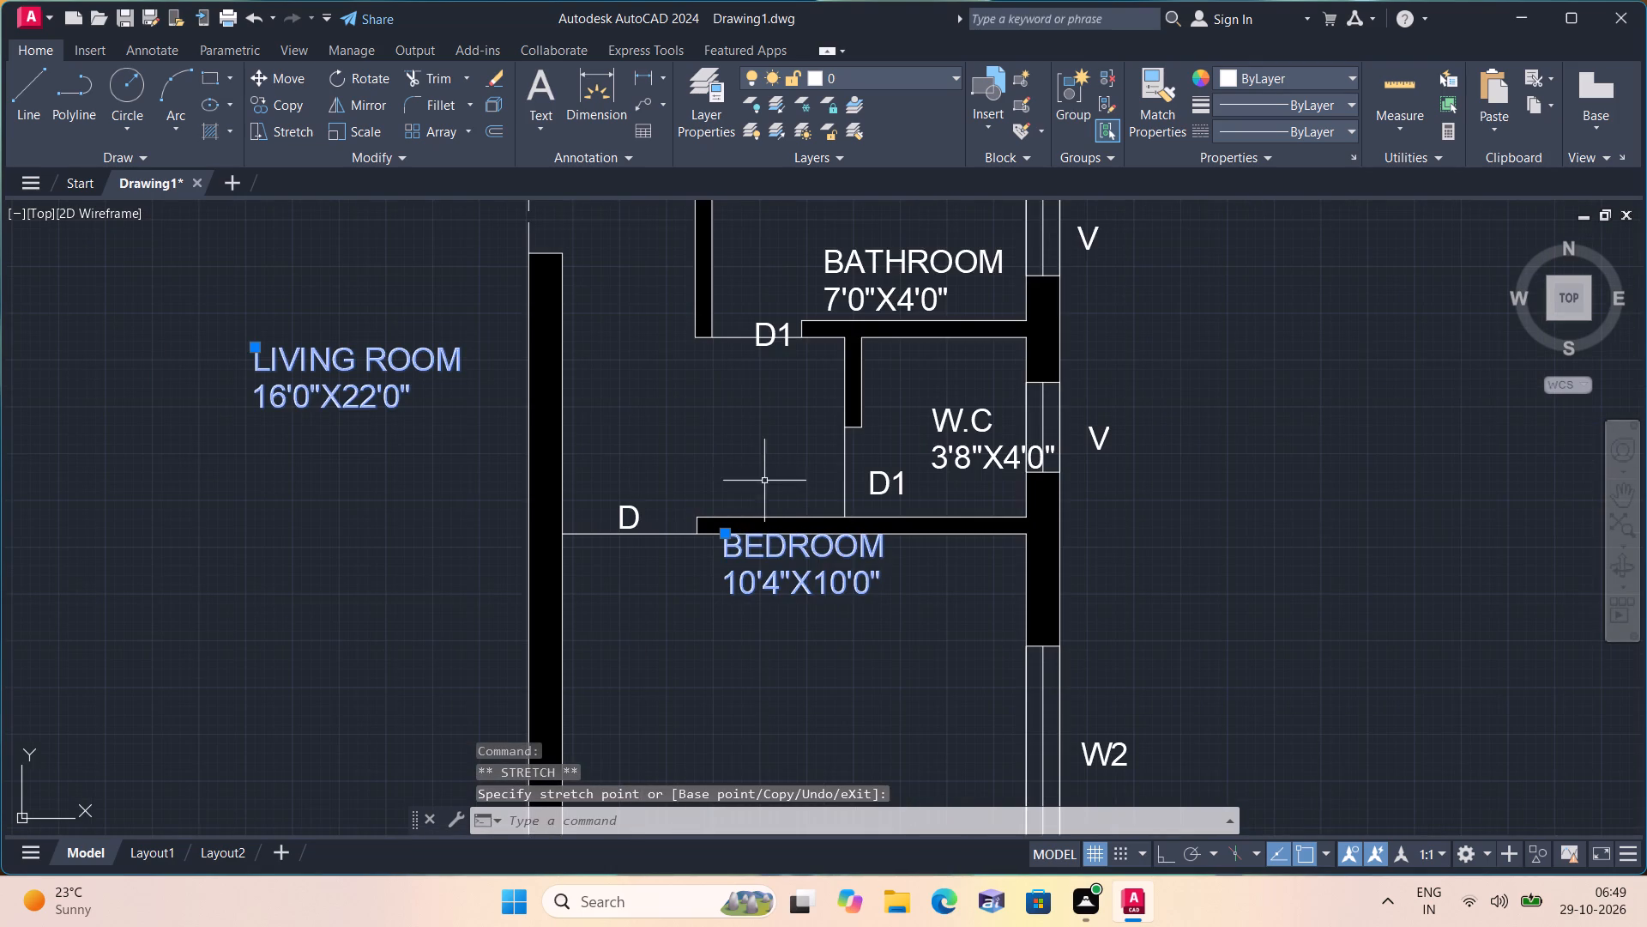
{"action": "middle_click_drag", "start_coordinate": [745, 467], "coordinate": [730, 524]}
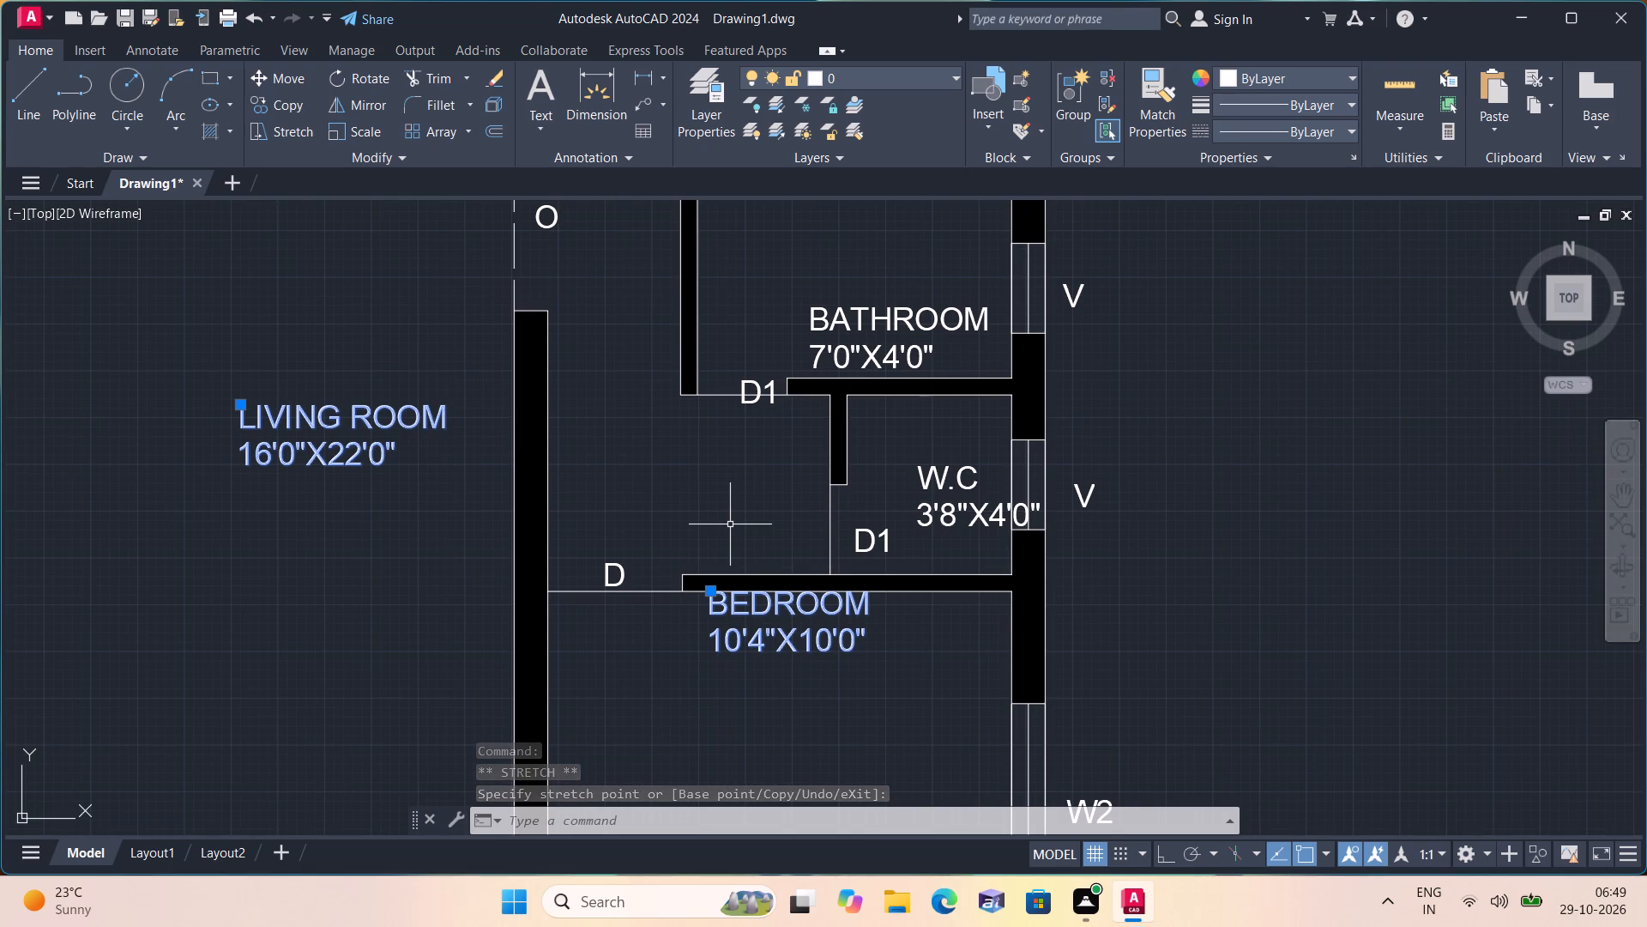
{"action": "middle_click_drag", "start_coordinate": [730, 524], "coordinate": [732, 573]}
{"action": "scroll", "coordinate": [829, 613], "scroll_direction": "up", "scroll_amount": 1}
{"action": "left_click", "coordinate": [900, 572]}
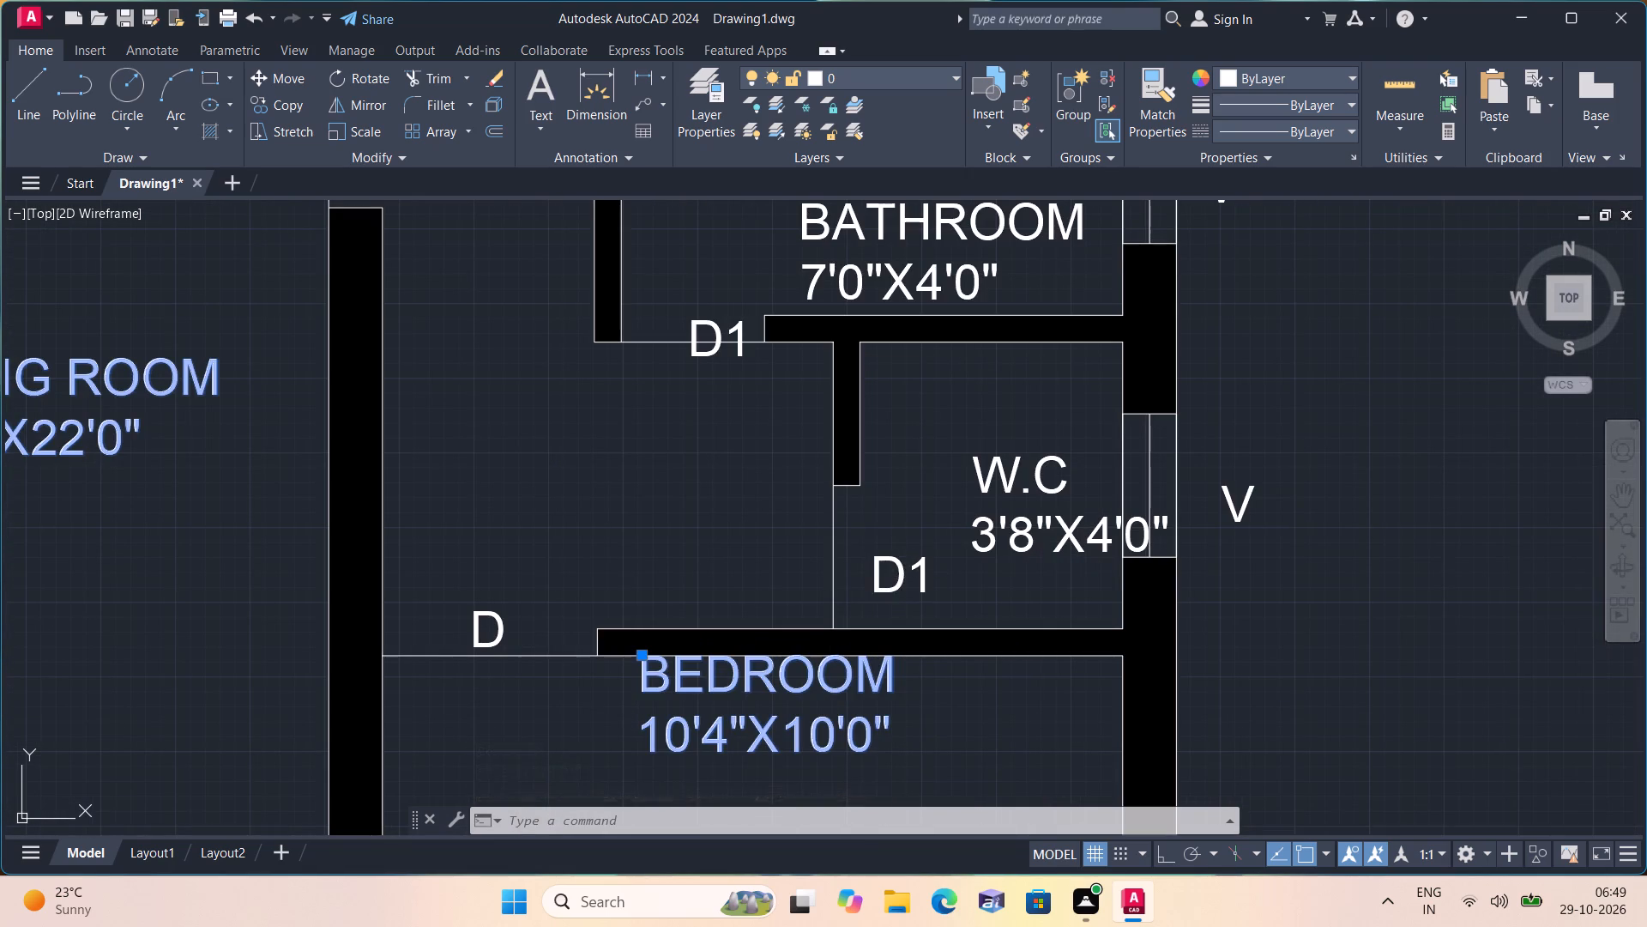
{"action": "left_click", "coordinate": [877, 558]}
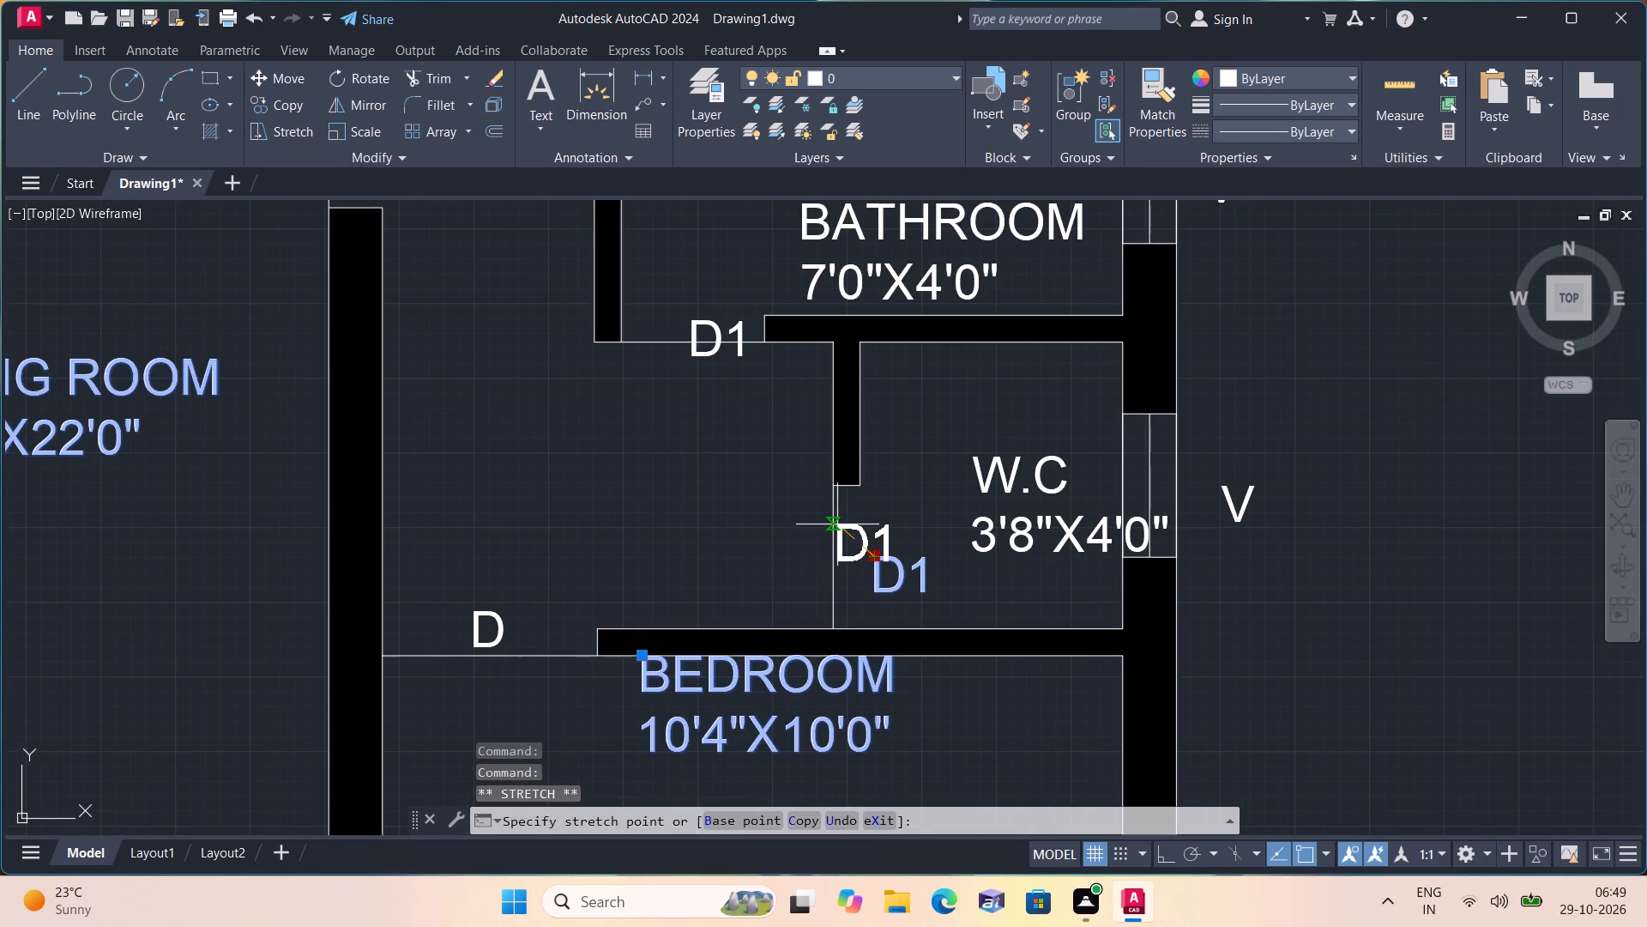
{"action": "left_click", "coordinate": [837, 524]}
Move the W.C 3'8"X4'0" label up and left so it sits inside the W.C, clear of the ventilator.
{"action": "middle_click_drag", "start_coordinate": [870, 506], "coordinate": [857, 593]}
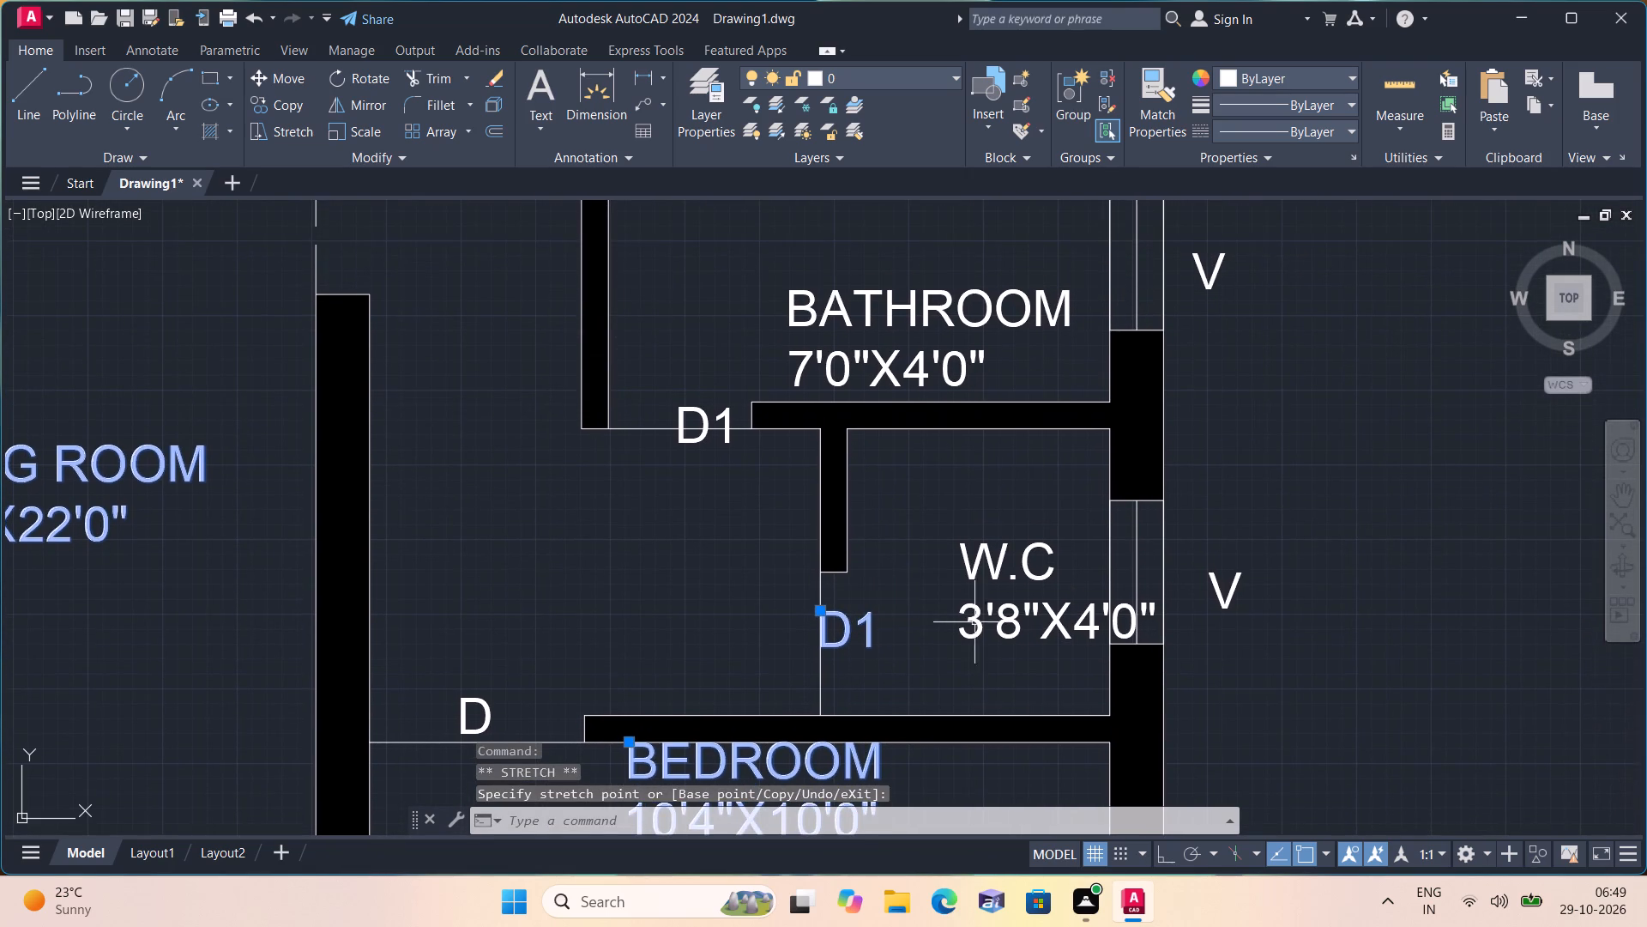
{"action": "left_click", "coordinate": [1023, 580]}
{"action": "left_click", "coordinate": [991, 548]}
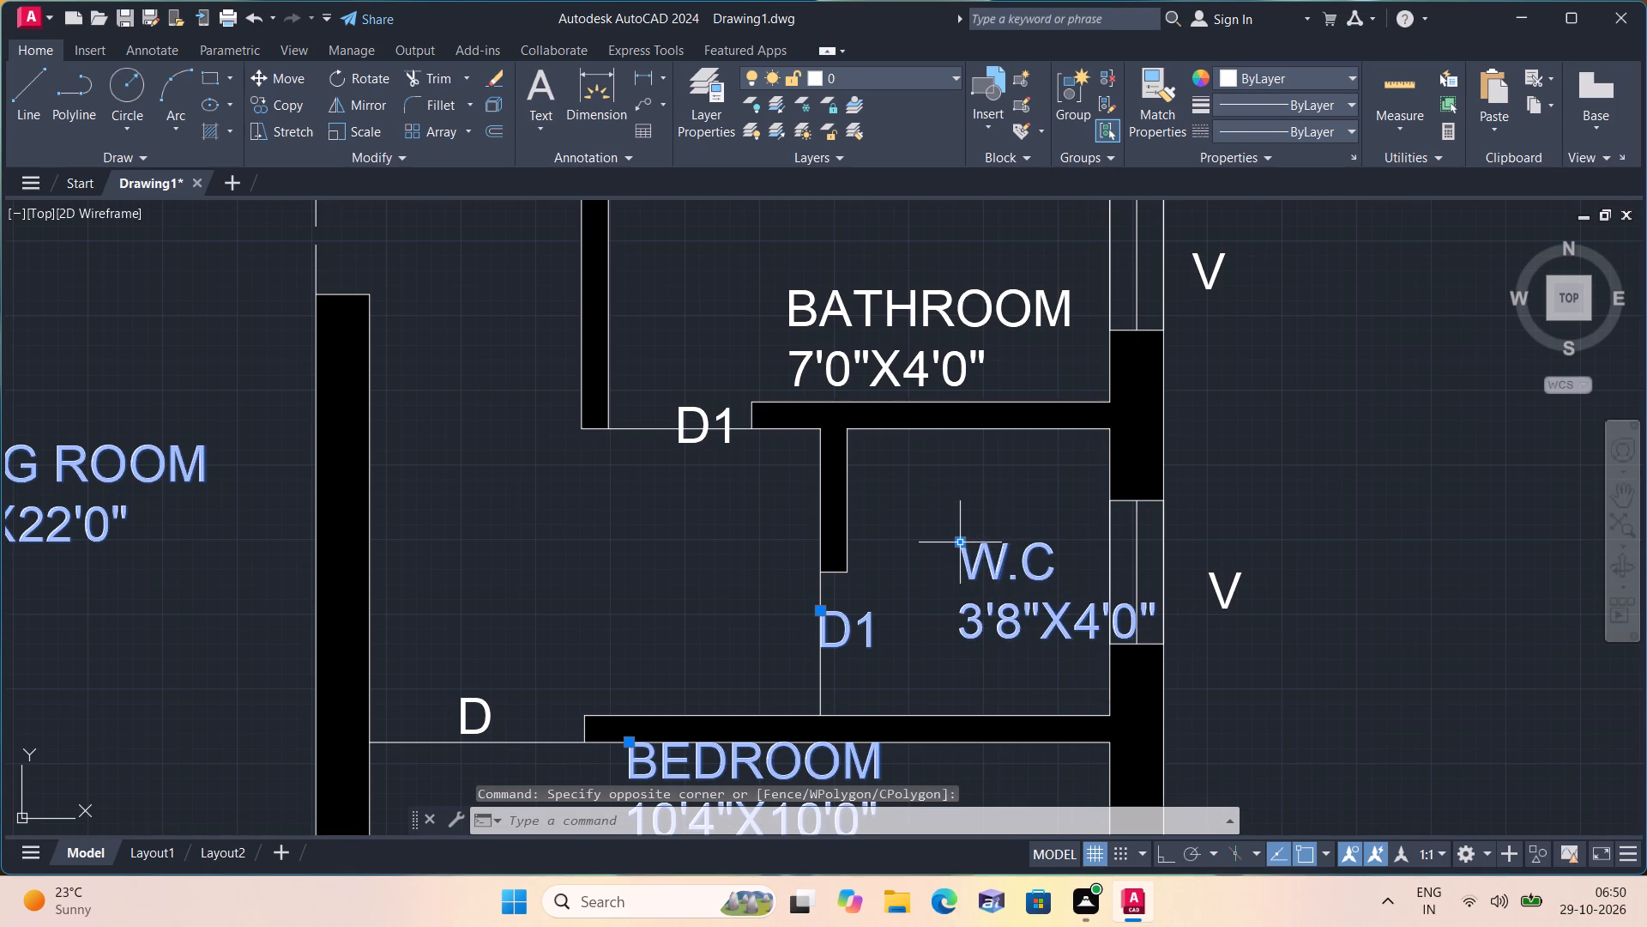
{"action": "left_click", "coordinate": [962, 546]}
{"action": "left_click", "coordinate": [900, 447]}
Move the bathroom door's D1 label up and left, just inside the bathroom above its door line.
{"action": "scroll", "coordinate": [900, 447], "scroll_direction": "down", "scroll_amount": 1}
{"action": "middle_click_drag", "start_coordinate": [900, 447], "coordinate": [905, 512]}
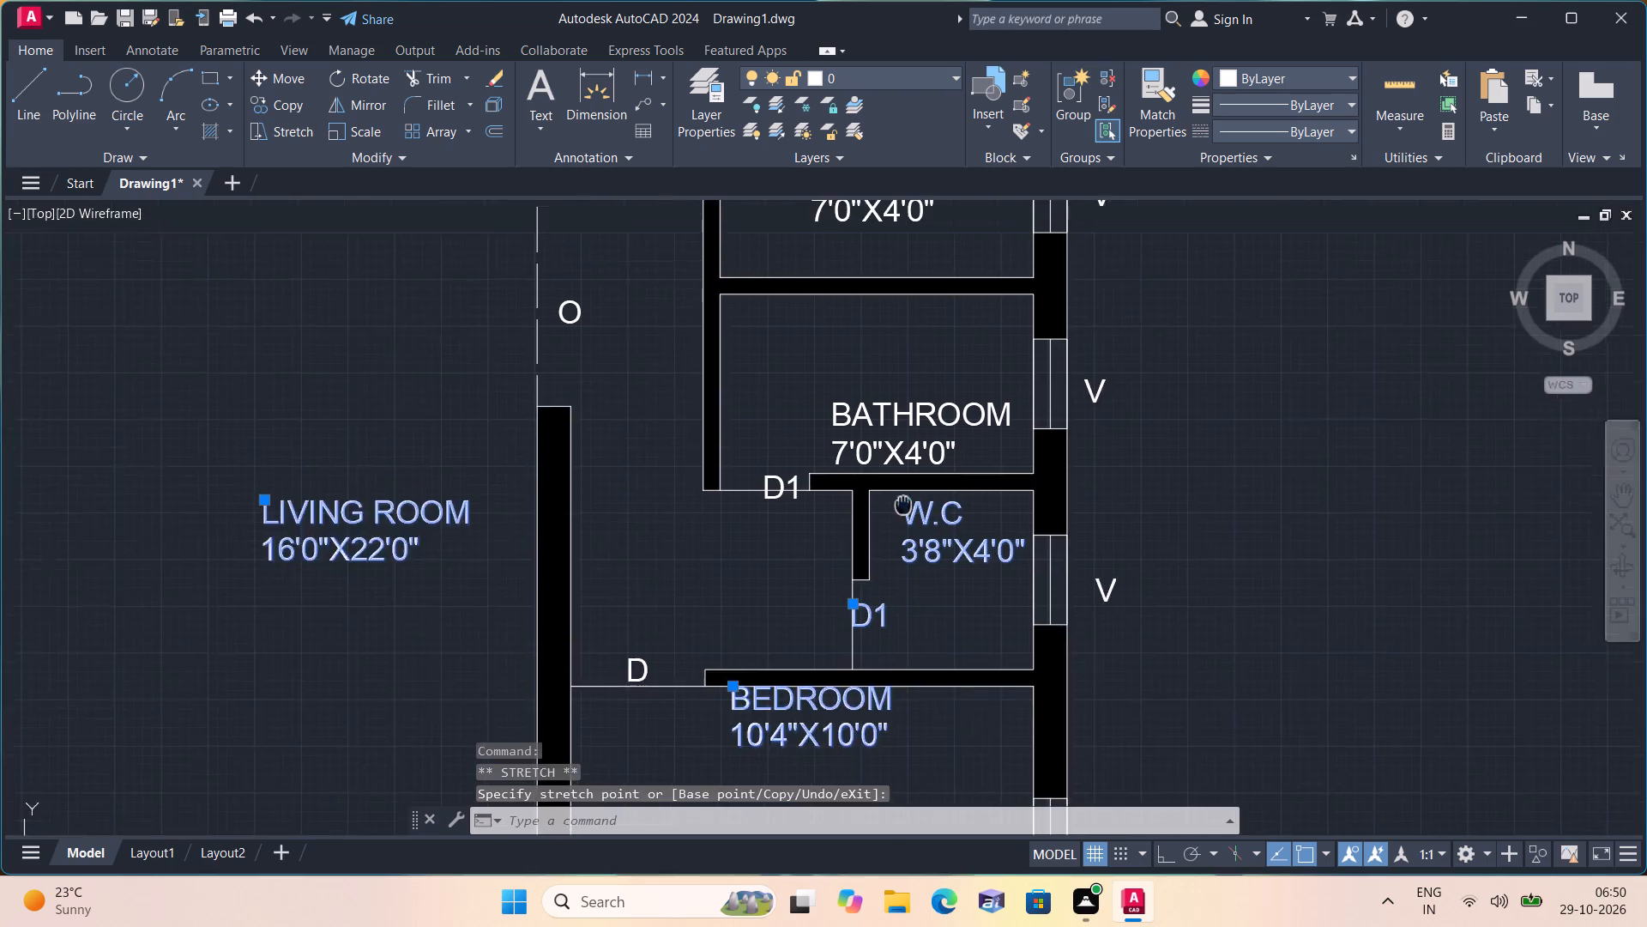
{"action": "middle_click_drag", "start_coordinate": [905, 512], "coordinate": [939, 622]}
{"action": "scroll", "coordinate": [831, 597], "scroll_direction": "up", "scroll_amount": 1}
{"action": "left_click", "coordinate": [811, 607]}
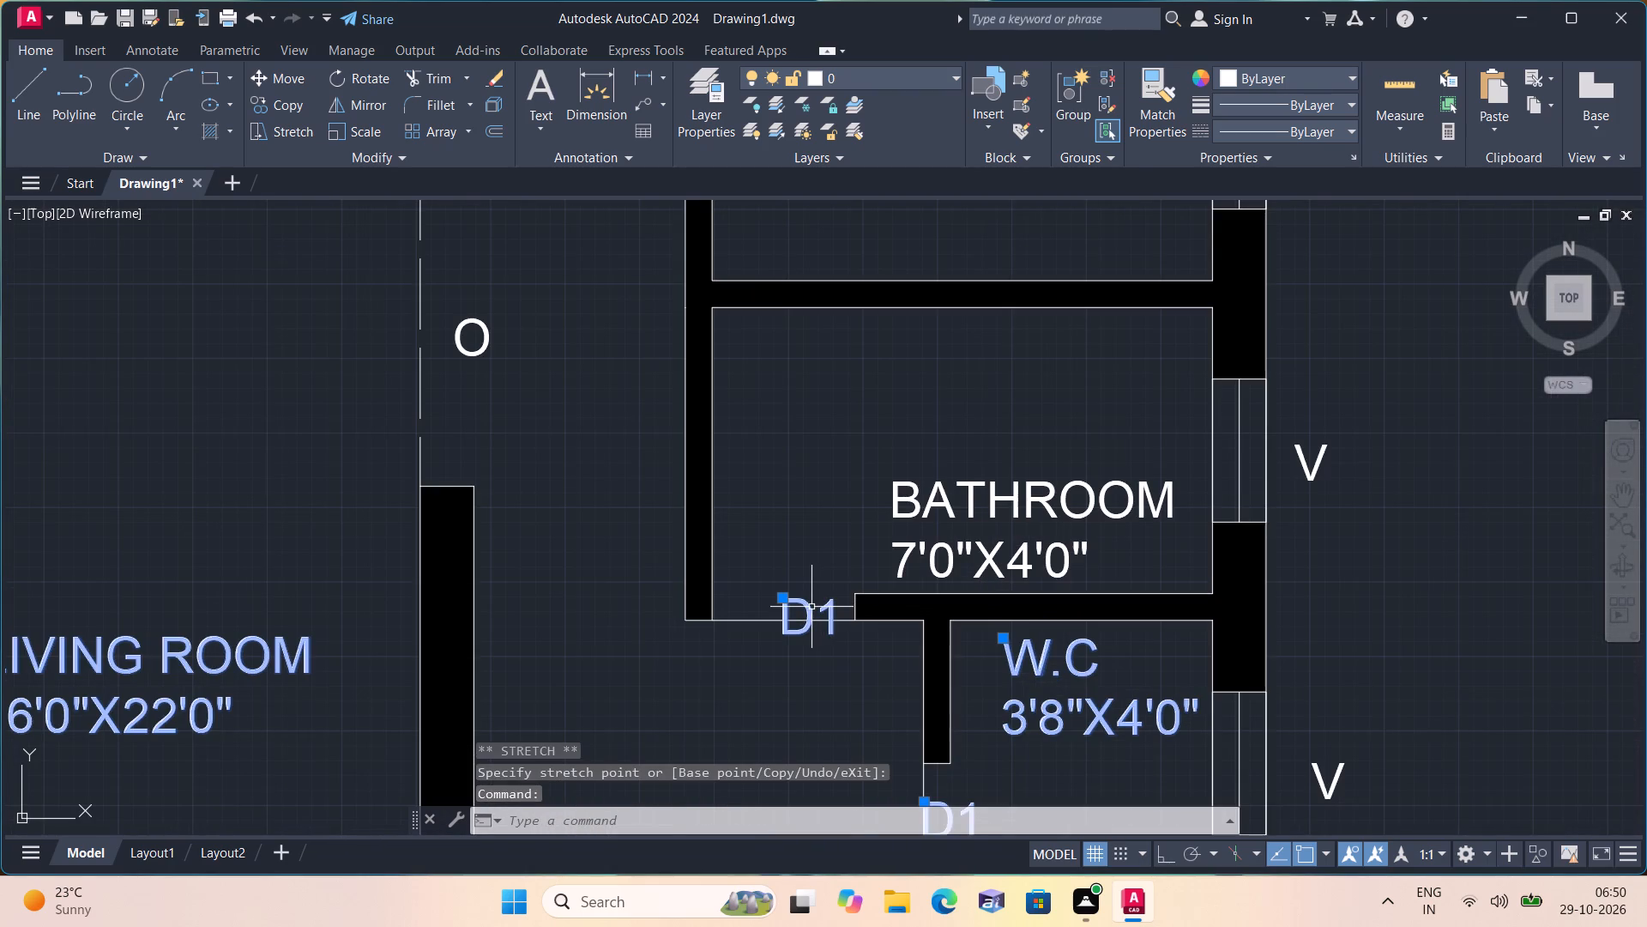
{"action": "left_click", "coordinate": [784, 592]}
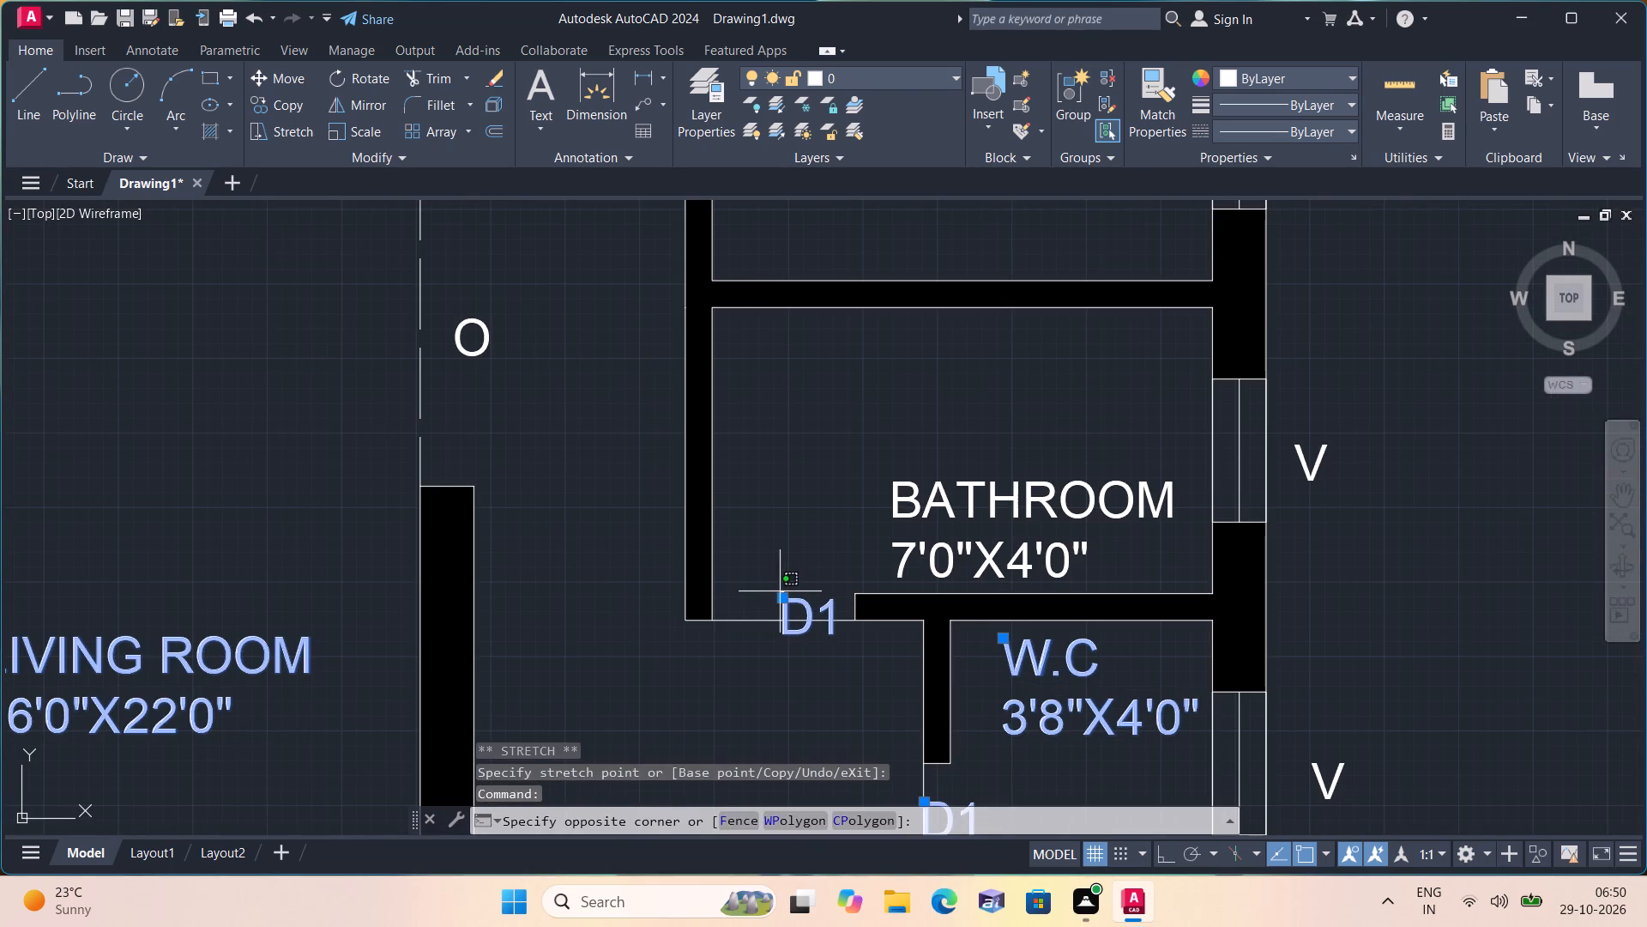
{"action": "left_click", "coordinate": [780, 591]}
{"action": "left_click", "coordinate": [779, 592]}
{"action": "left_click", "coordinate": [780, 592]}
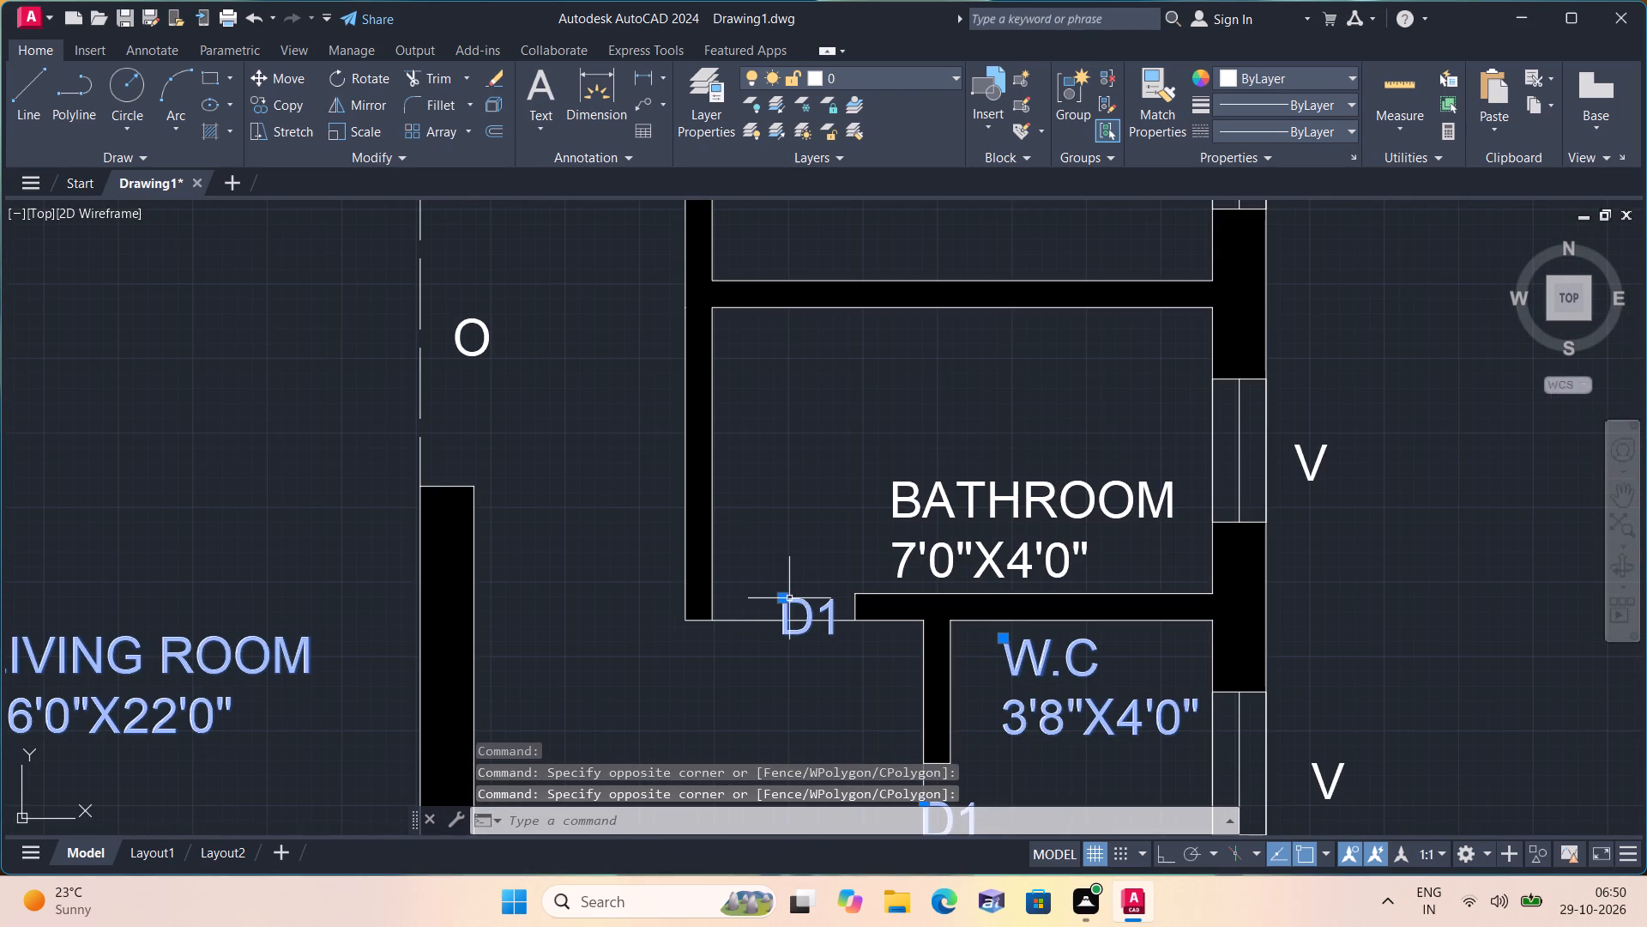
{"action": "left_click", "coordinate": [780, 597]}
{"action": "left_click", "coordinate": [745, 569]}
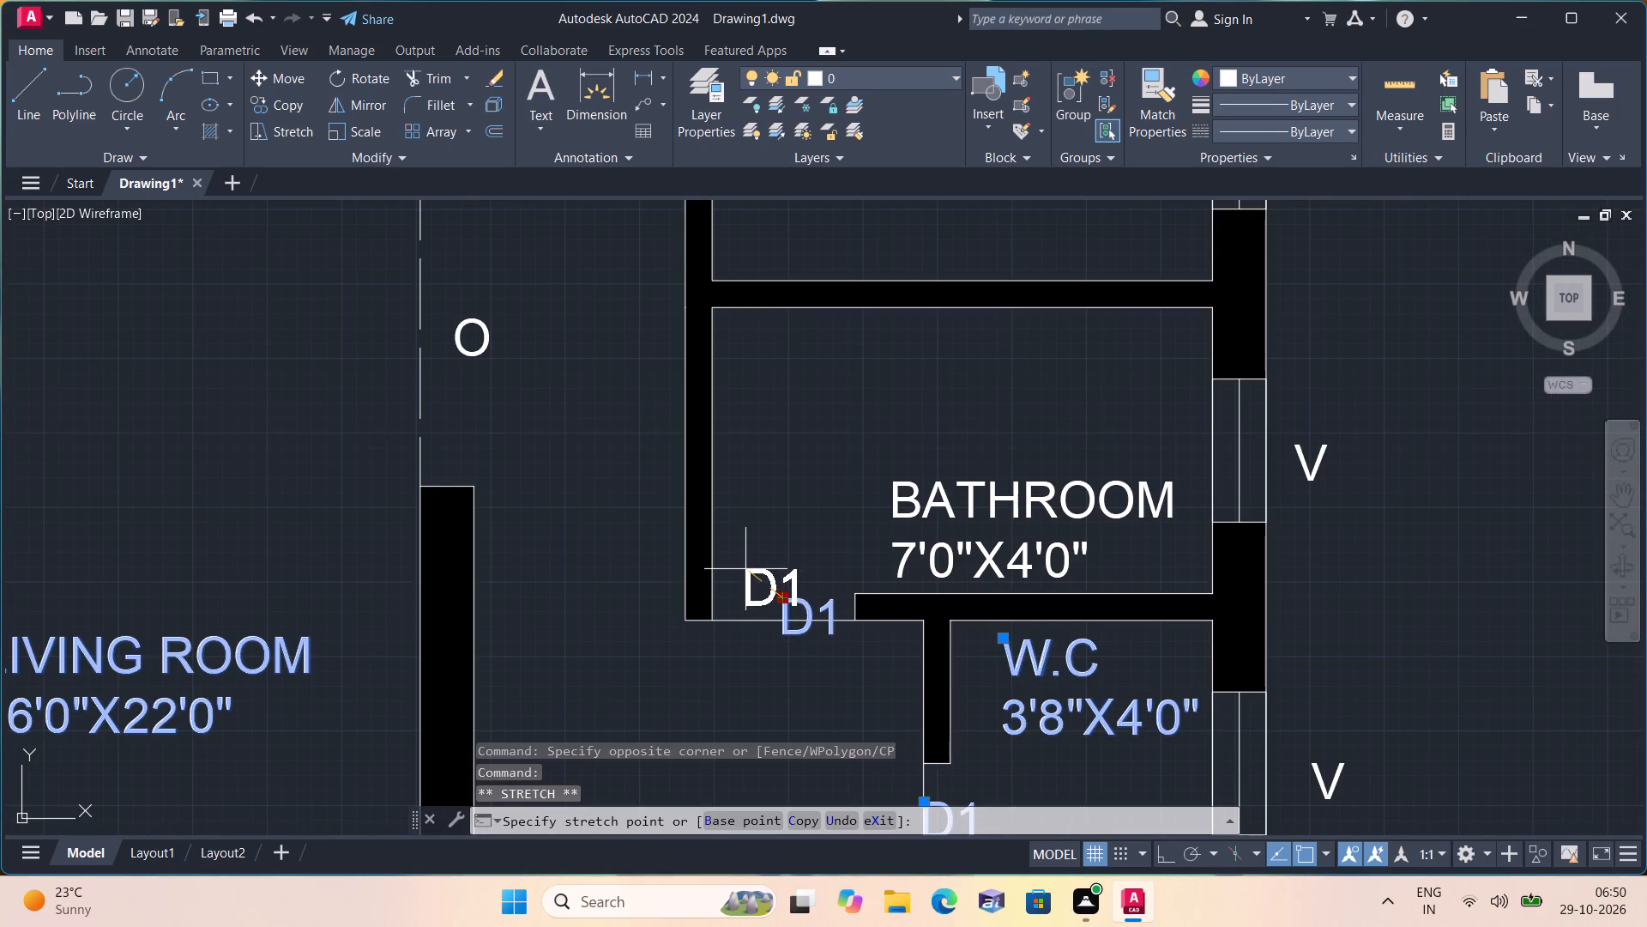
Move the BATHROOM 7'0"X4'0" label up and slightly left, near the bathroom's upper wall.
{"action": "middle_click_drag", "start_coordinate": [760, 463], "coordinate": [717, 531]}
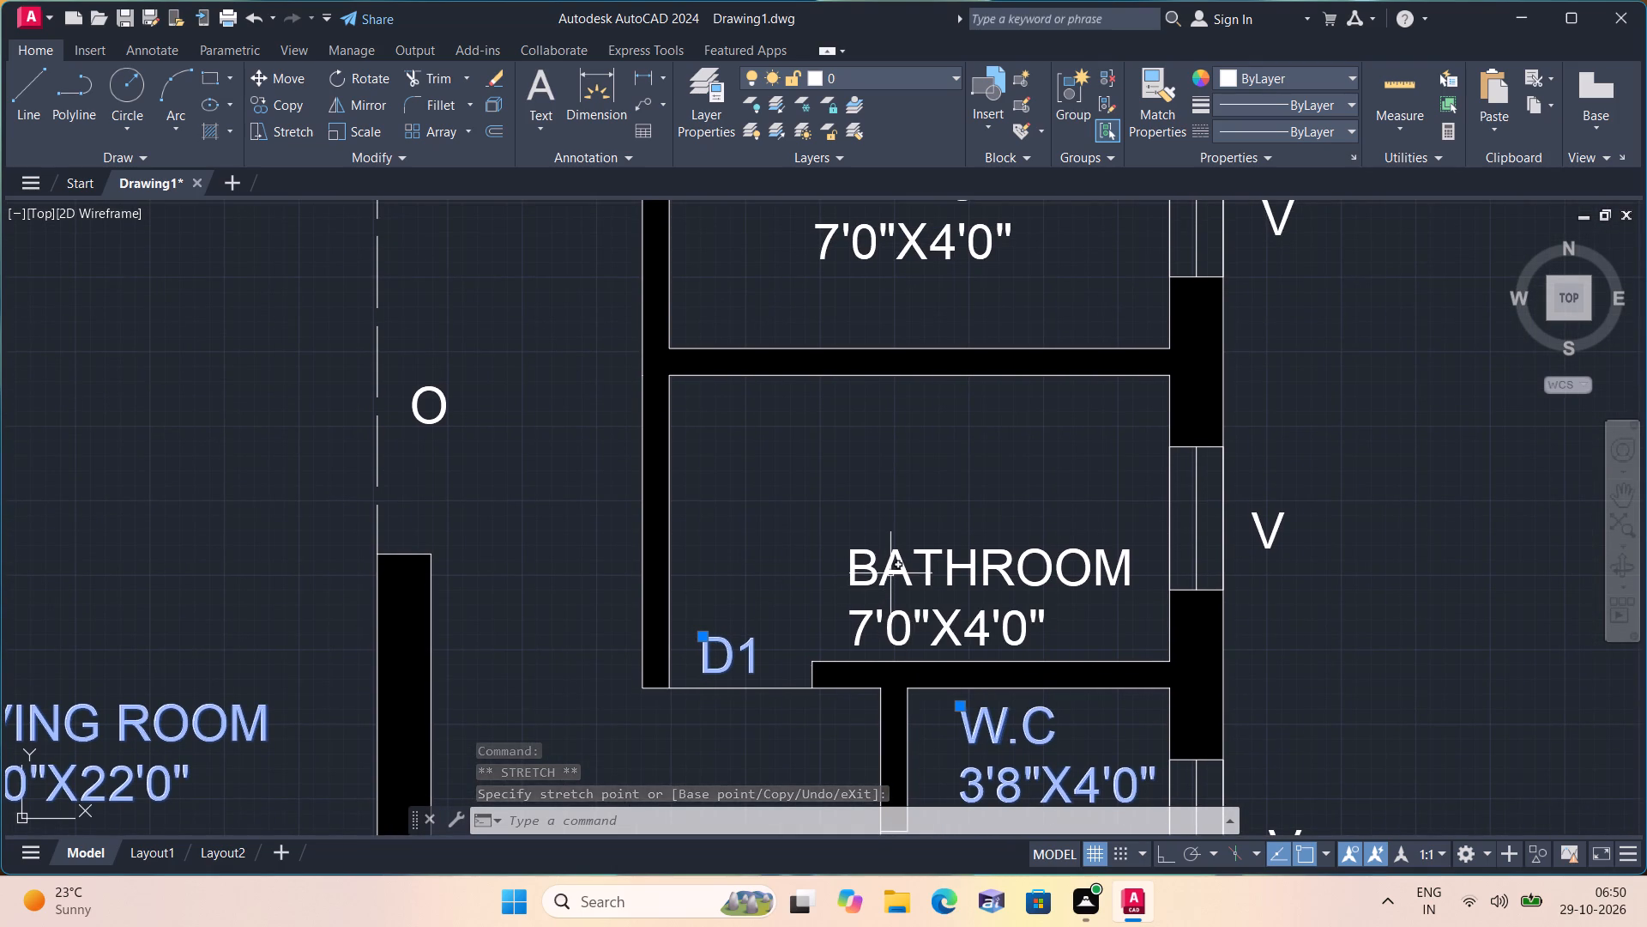
{"action": "left_click", "coordinate": [890, 573]}
{"action": "left_click", "coordinate": [849, 548]}
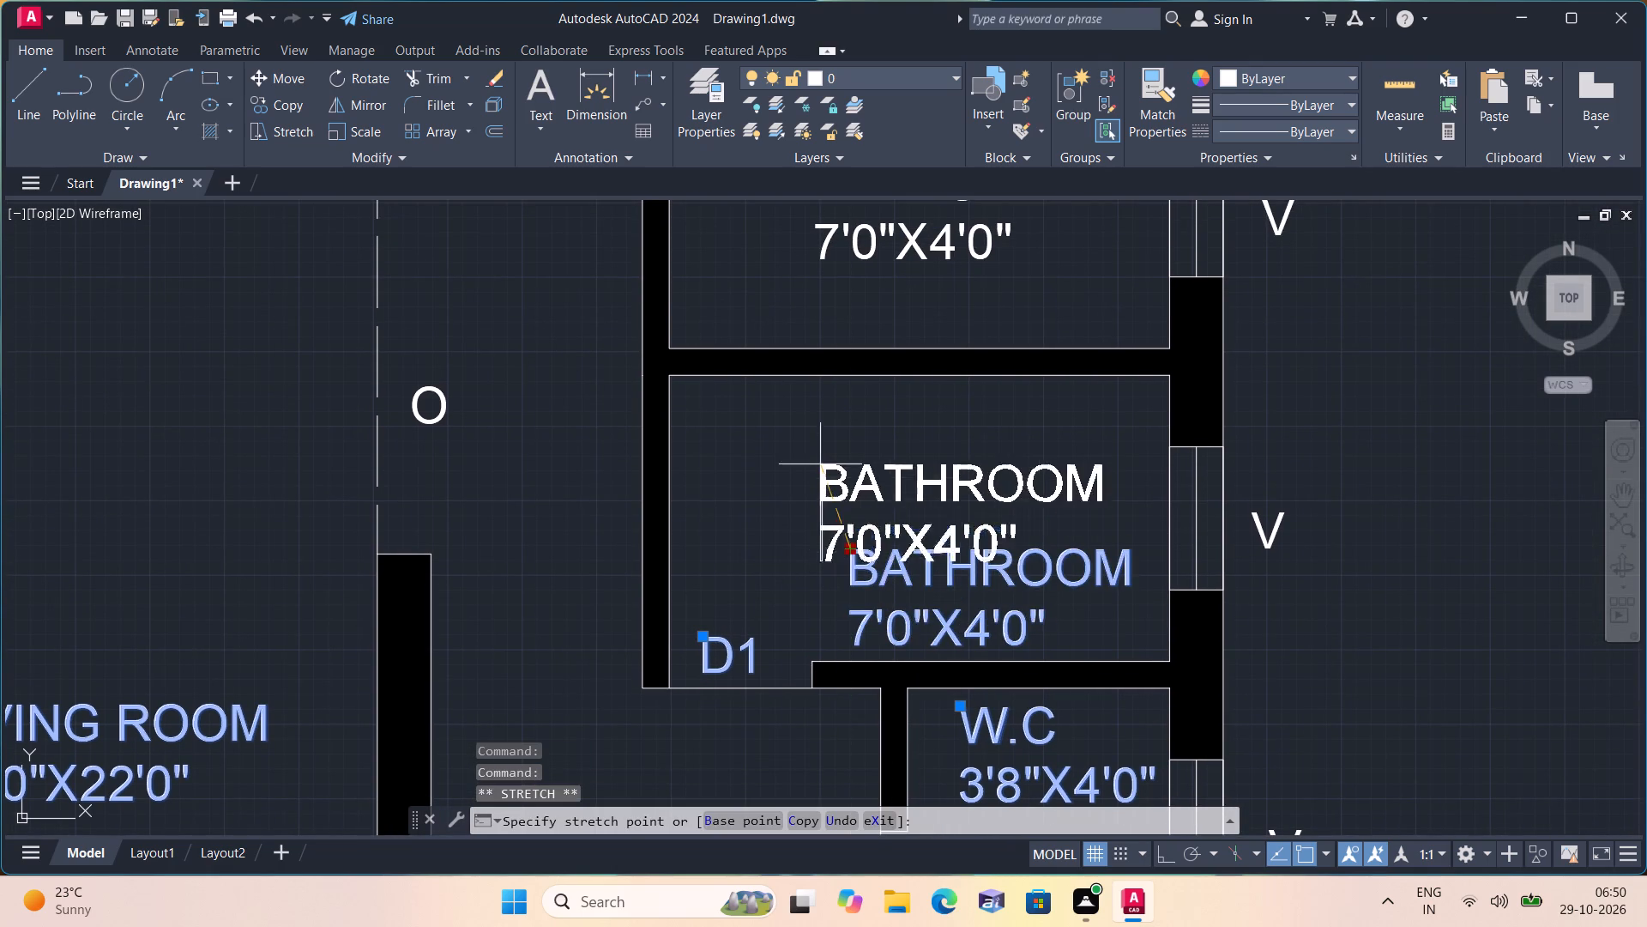
{"action": "left_click", "coordinate": [791, 408]}
Move the upper bedroom's D label and the attached bathroom's D1 label up and left, directly beneath their door lines.
{"action": "middle_click_drag", "start_coordinate": [793, 416], "coordinate": [838, 611]}
{"action": "middle_click_drag", "start_coordinate": [842, 621], "coordinate": [845, 626]}
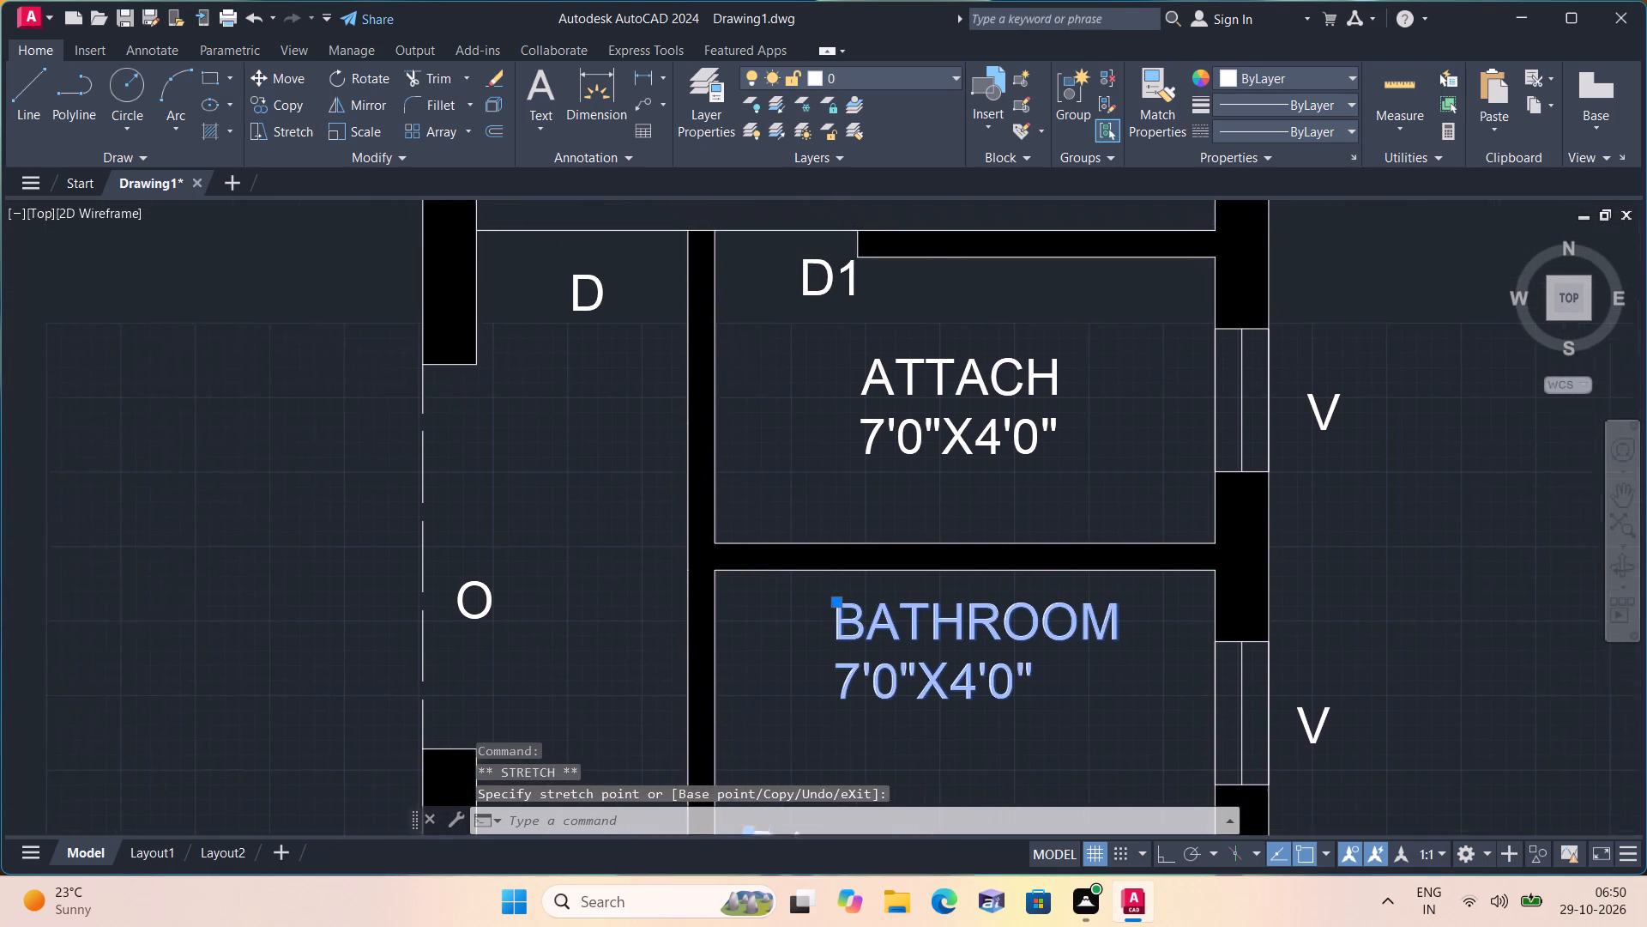
{"action": "middle_click_drag", "start_coordinate": [845, 626], "coordinate": [856, 660]}
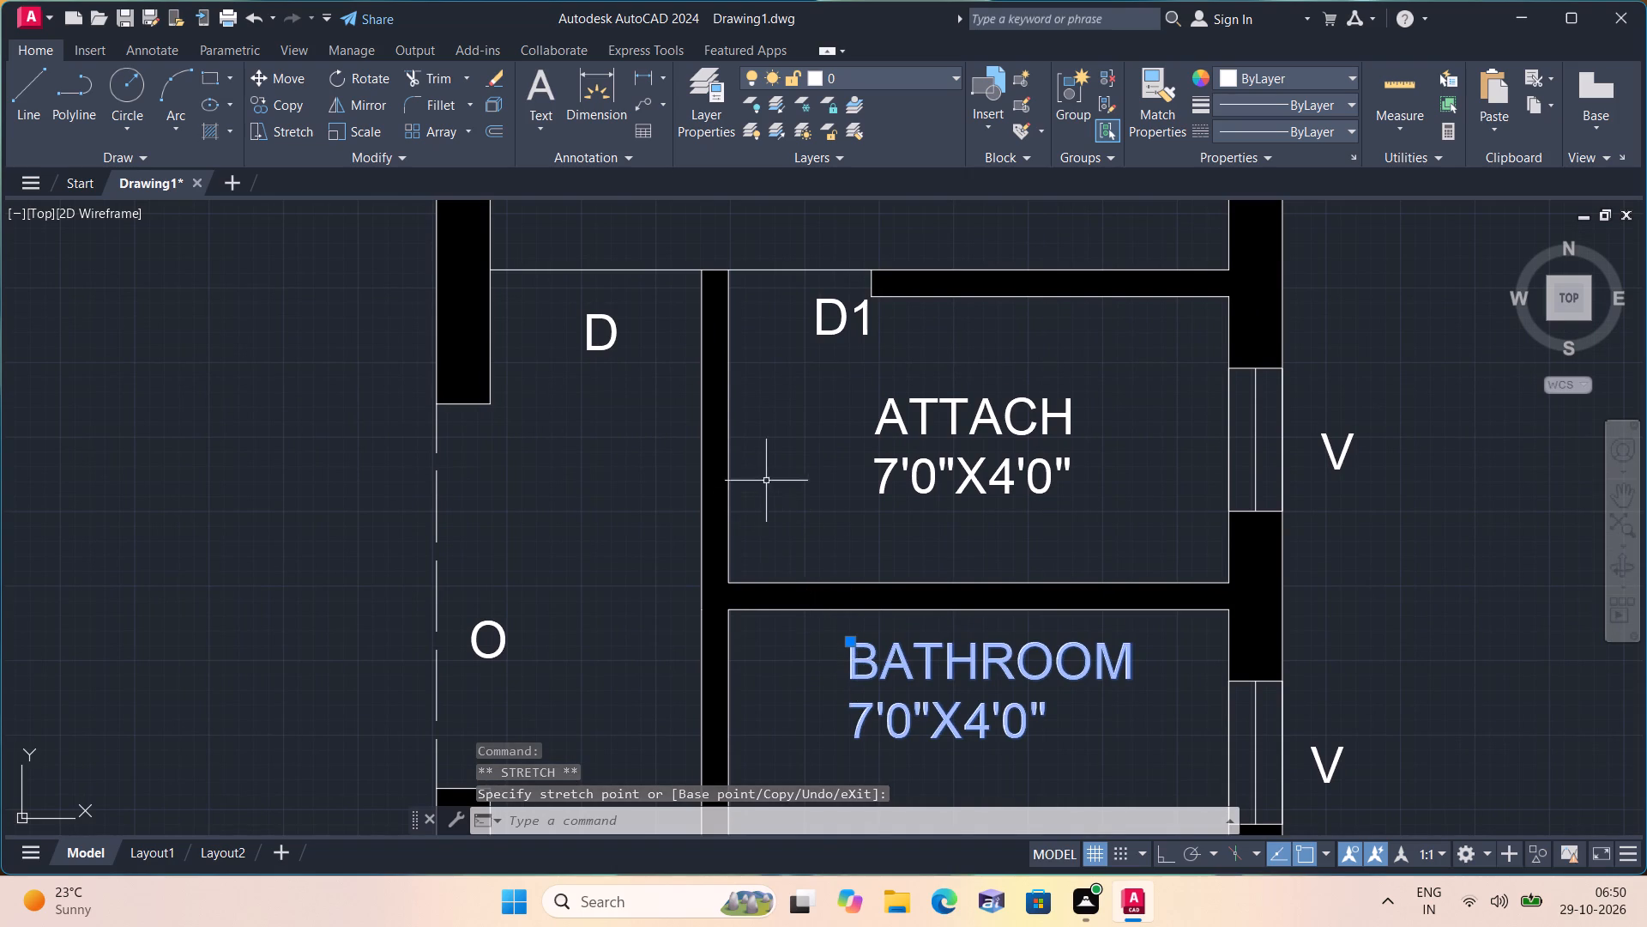
{"action": "middle_click_drag", "start_coordinate": [793, 469], "coordinate": [769, 517]}
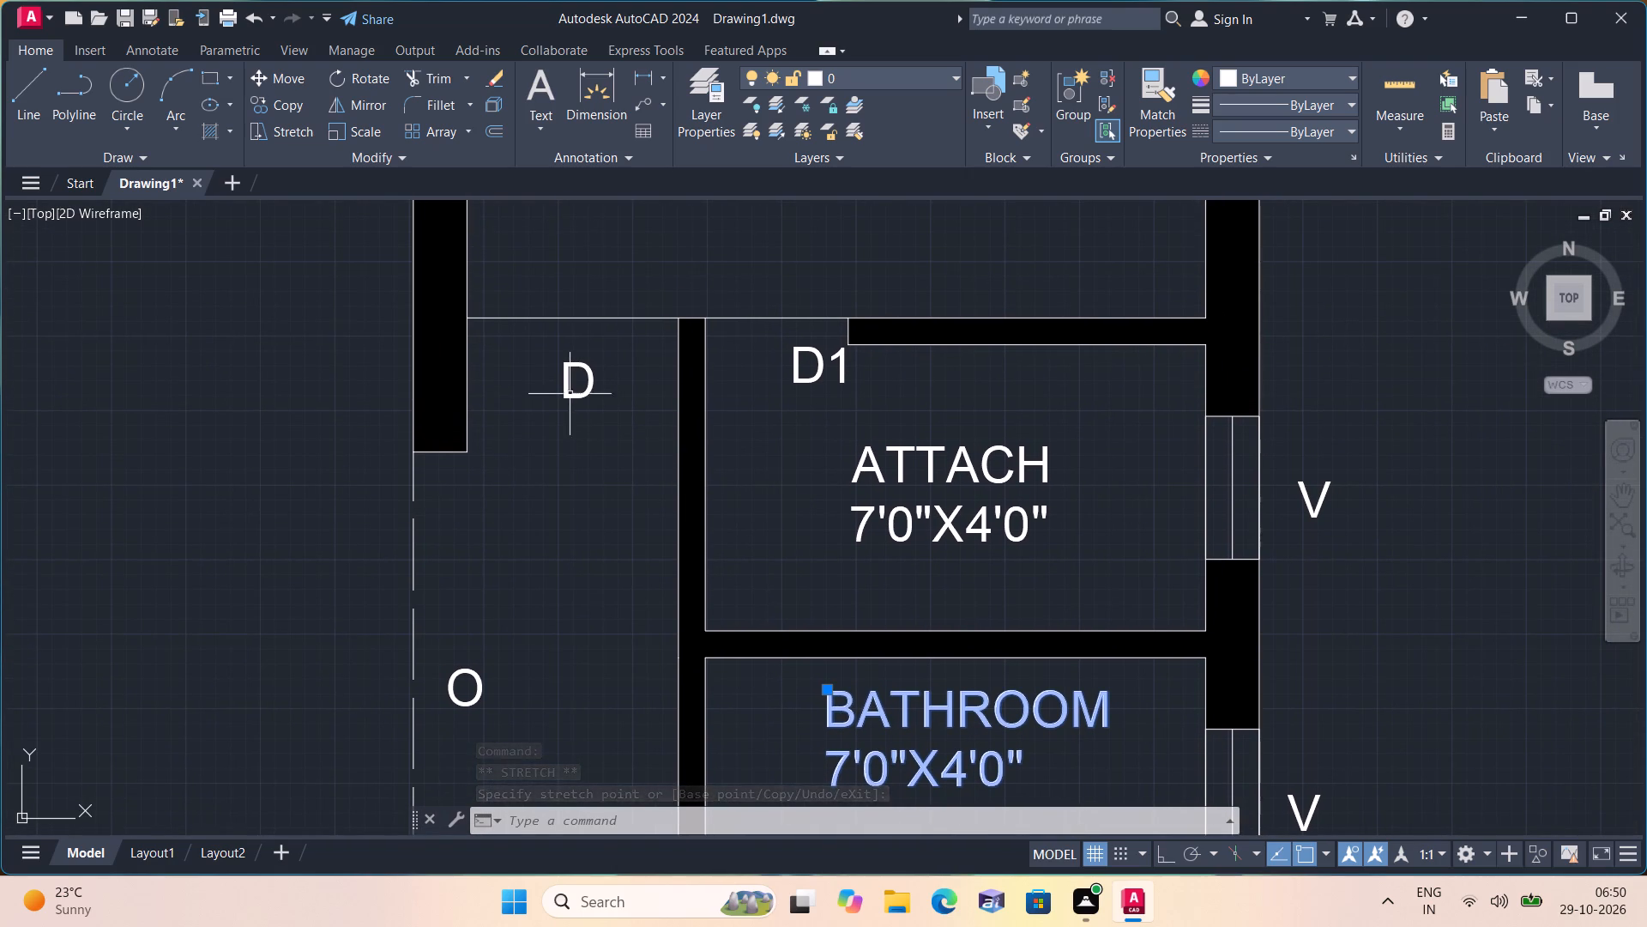
{"action": "left_click", "coordinate": [581, 394]}
{"action": "left_click", "coordinate": [563, 362]}
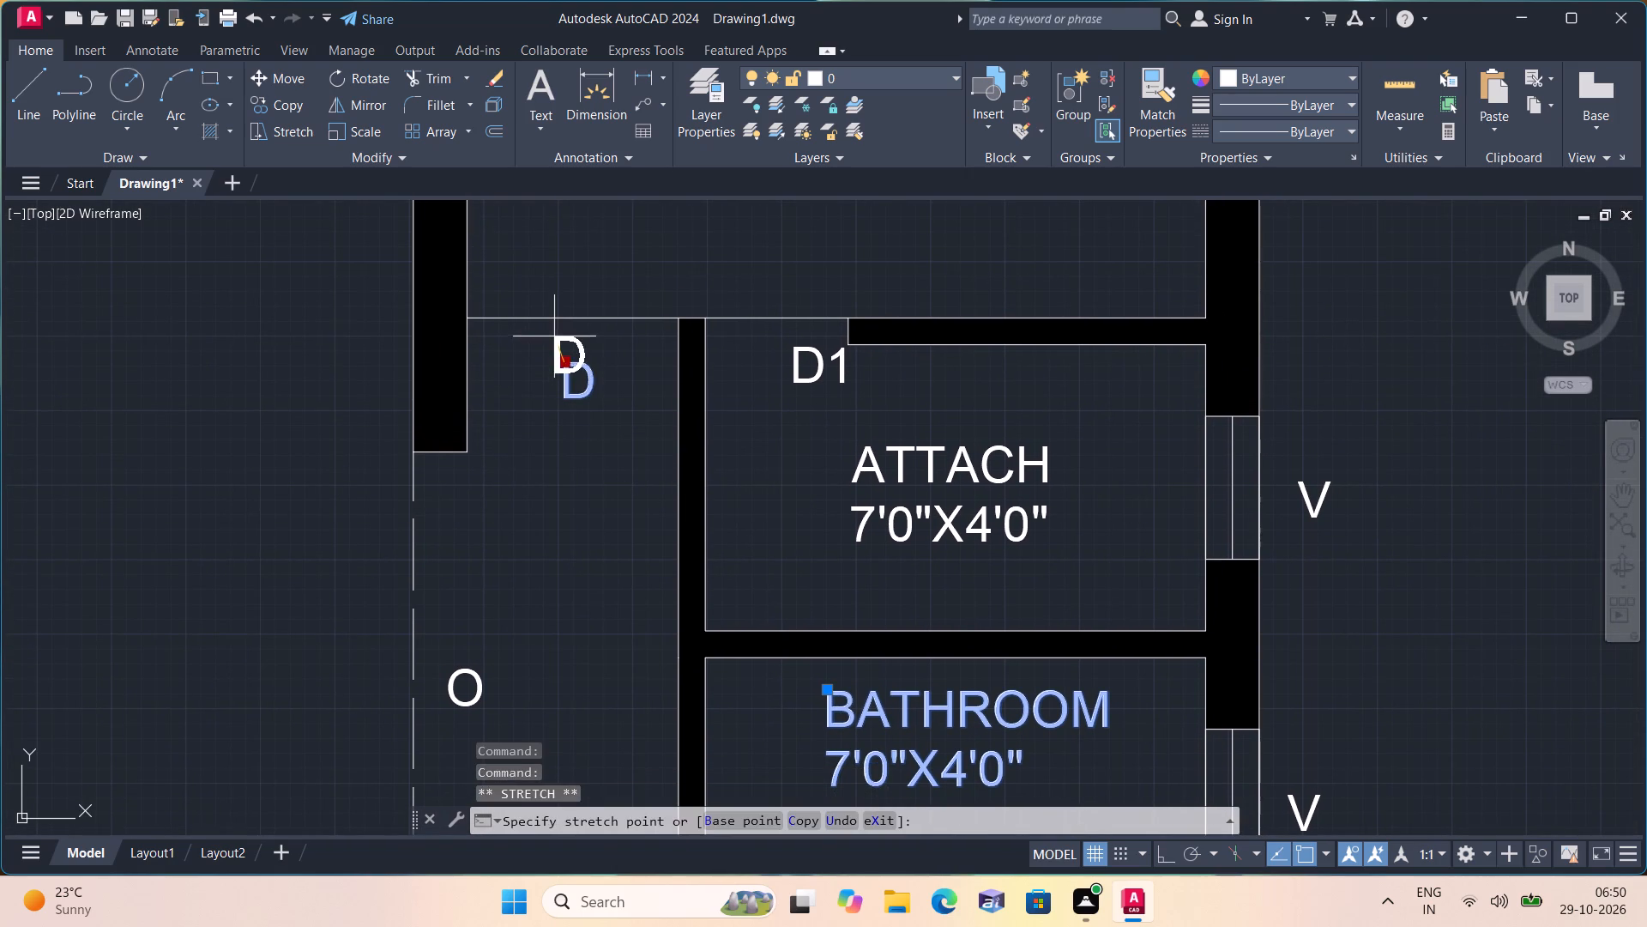
{"action": "left_click", "coordinate": [549, 326]}
{"action": "left_click", "coordinate": [805, 351]}
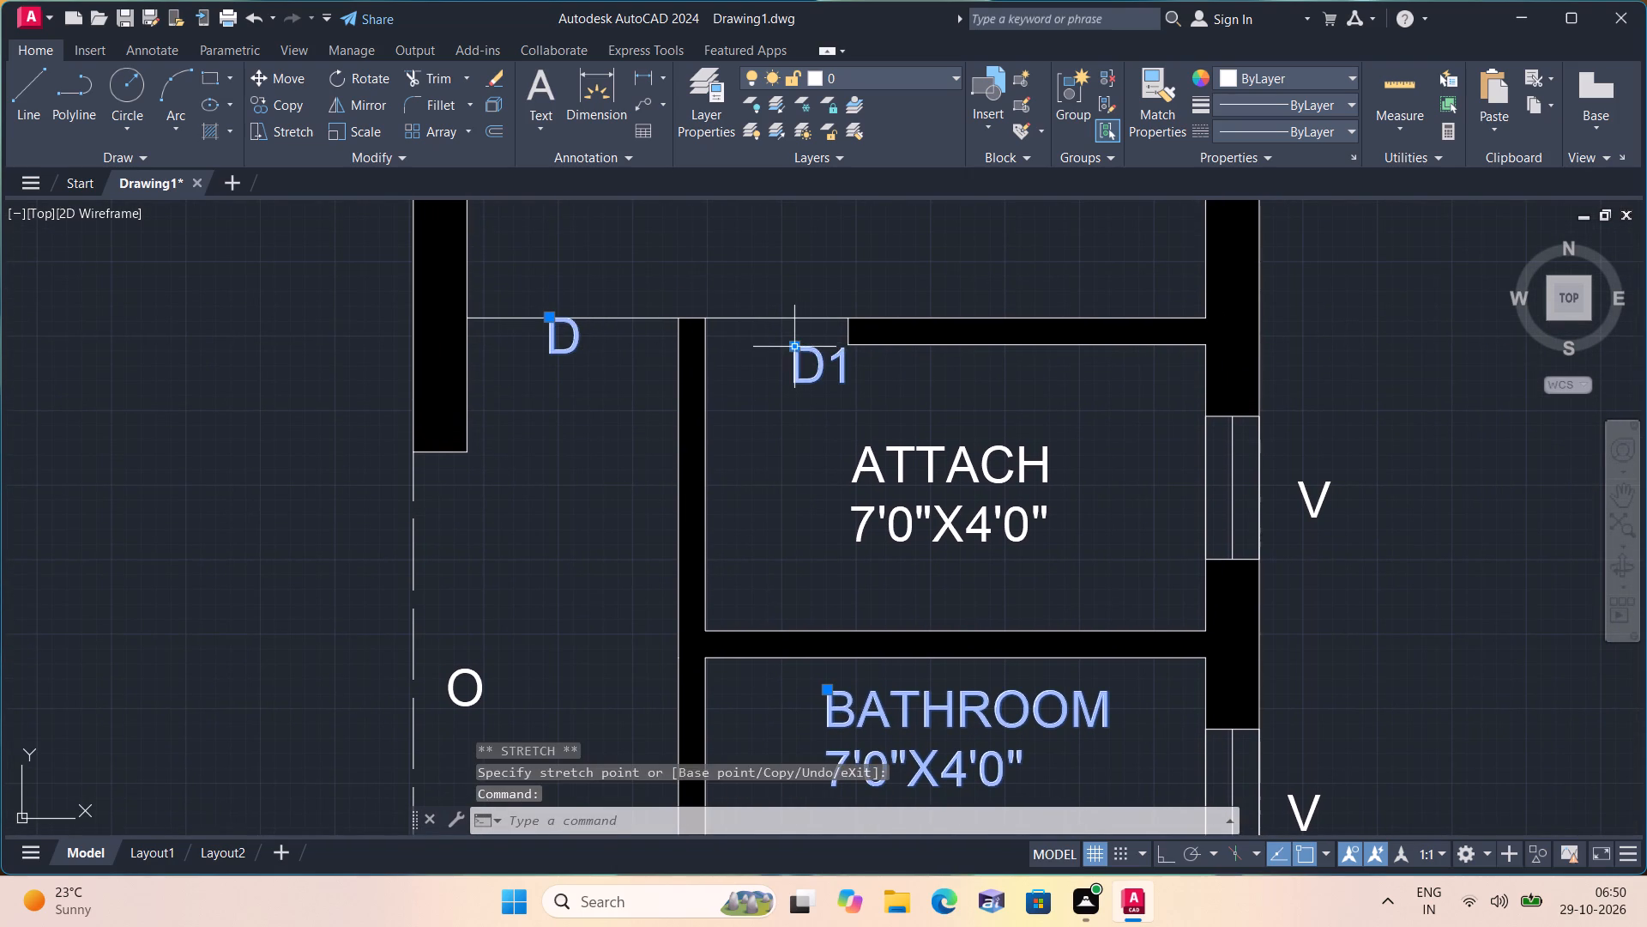
{"action": "left_click", "coordinate": [799, 343]}
{"action": "left_click", "coordinate": [757, 323]}
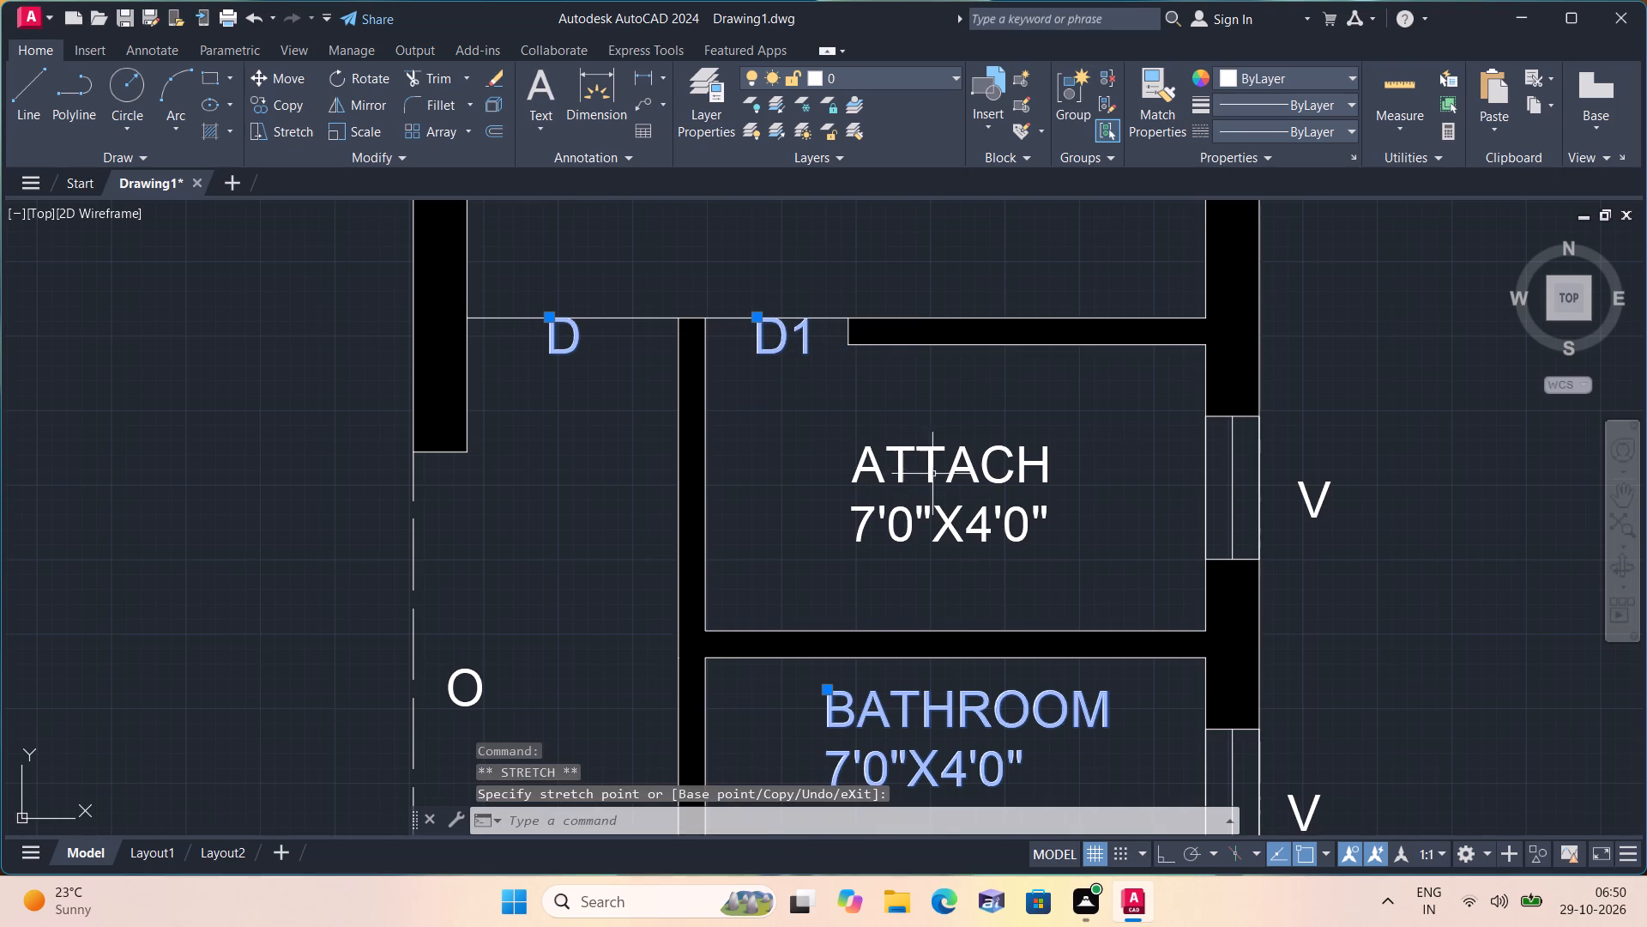
Move the BEDROOM 10'4"X12'2" label down toward the upper bedroom's lower wall and clear the selection.
{"action": "scroll", "coordinate": [939, 466], "scroll_direction": "down", "scroll_amount": 1}
{"action": "middle_click_drag", "start_coordinate": [938, 466], "coordinate": [896, 633]}
{"action": "scroll", "coordinate": [896, 633], "scroll_direction": "down", "scroll_amount": 1}
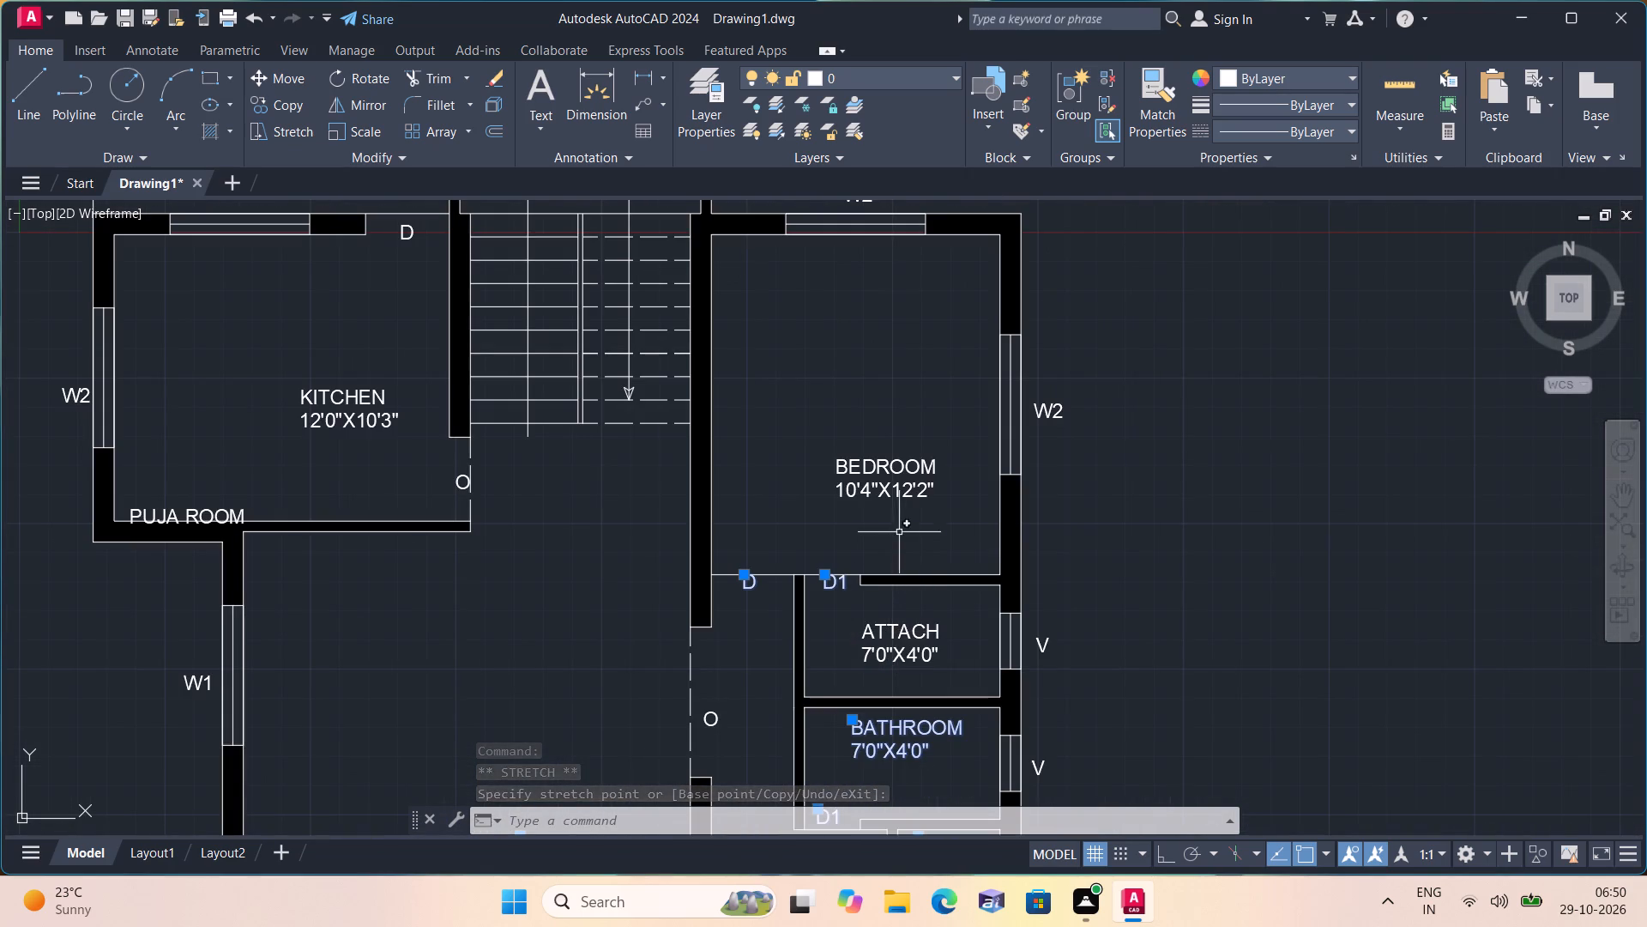
{"action": "scroll", "coordinate": [888, 502], "scroll_direction": "up", "scroll_amount": 1}
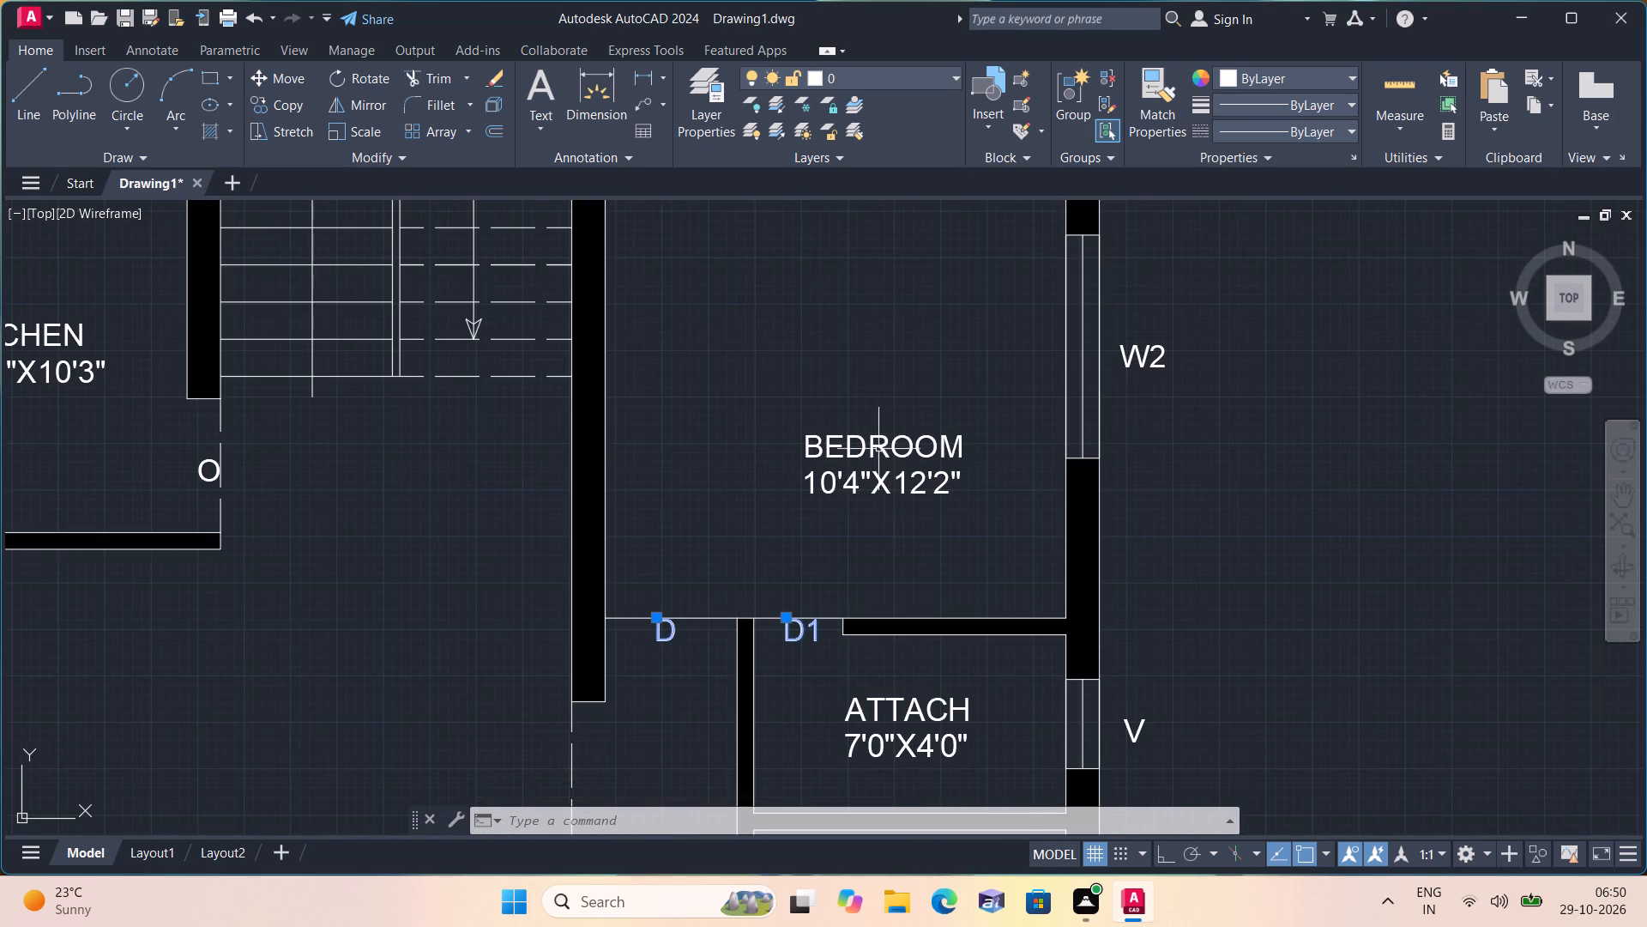
{"action": "left_click", "coordinate": [878, 445]}
{"action": "left_click", "coordinate": [805, 430]}
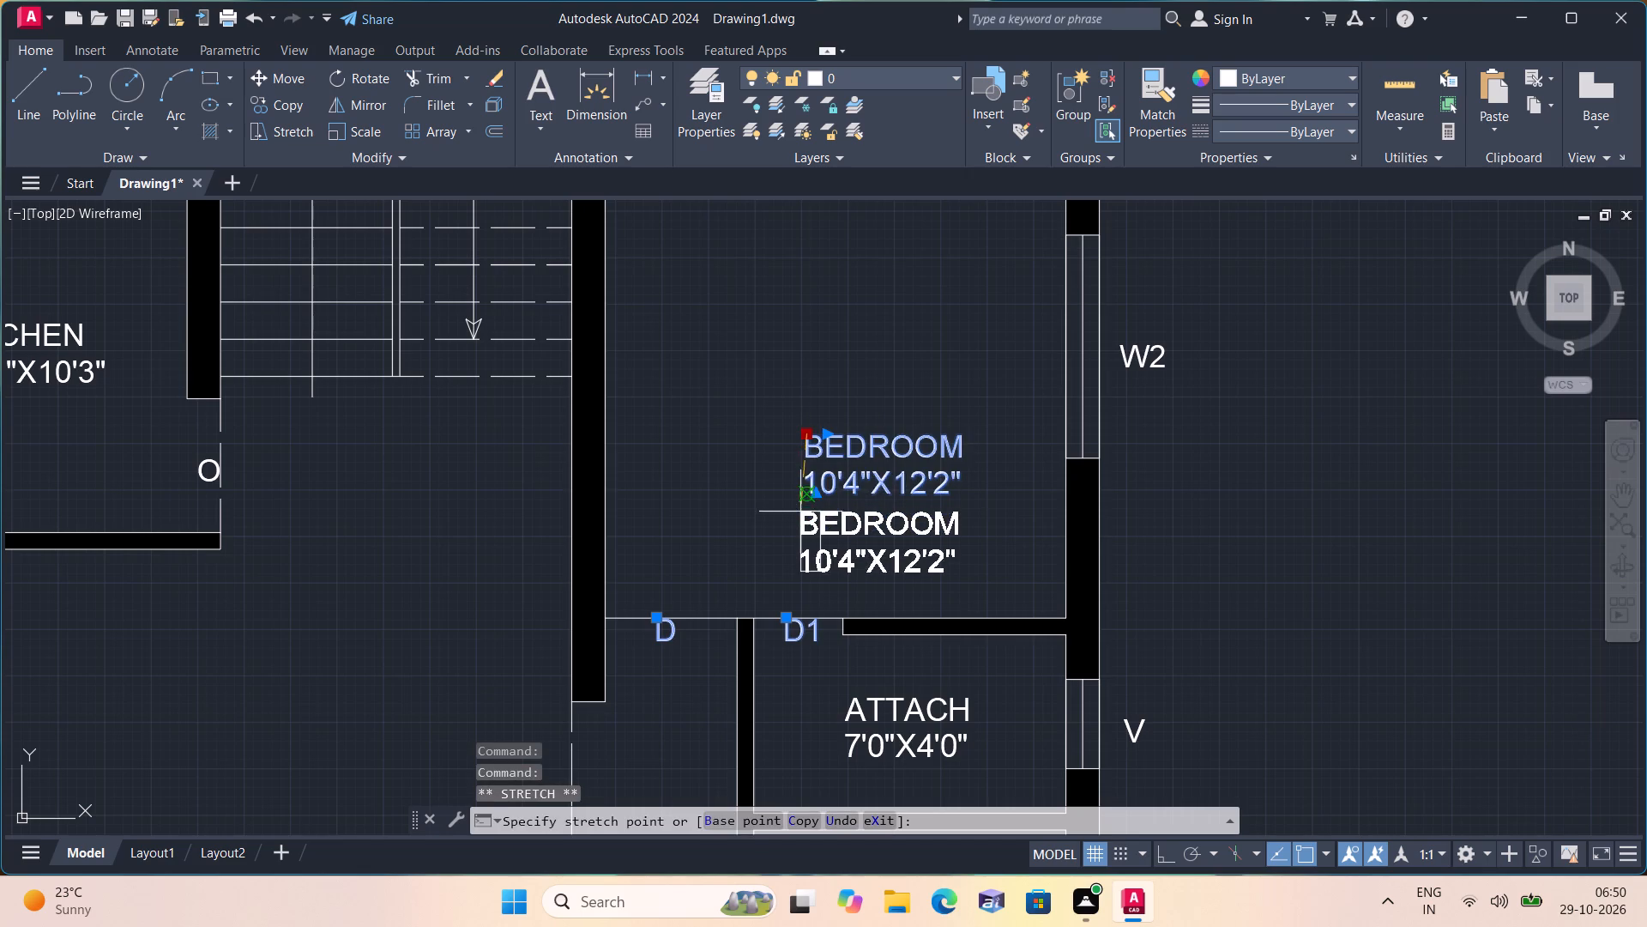
{"action": "left_click", "coordinate": [797, 523]}
{"action": "scroll", "coordinate": [803, 460], "scroll_direction": "down", "scroll_amount": 2}
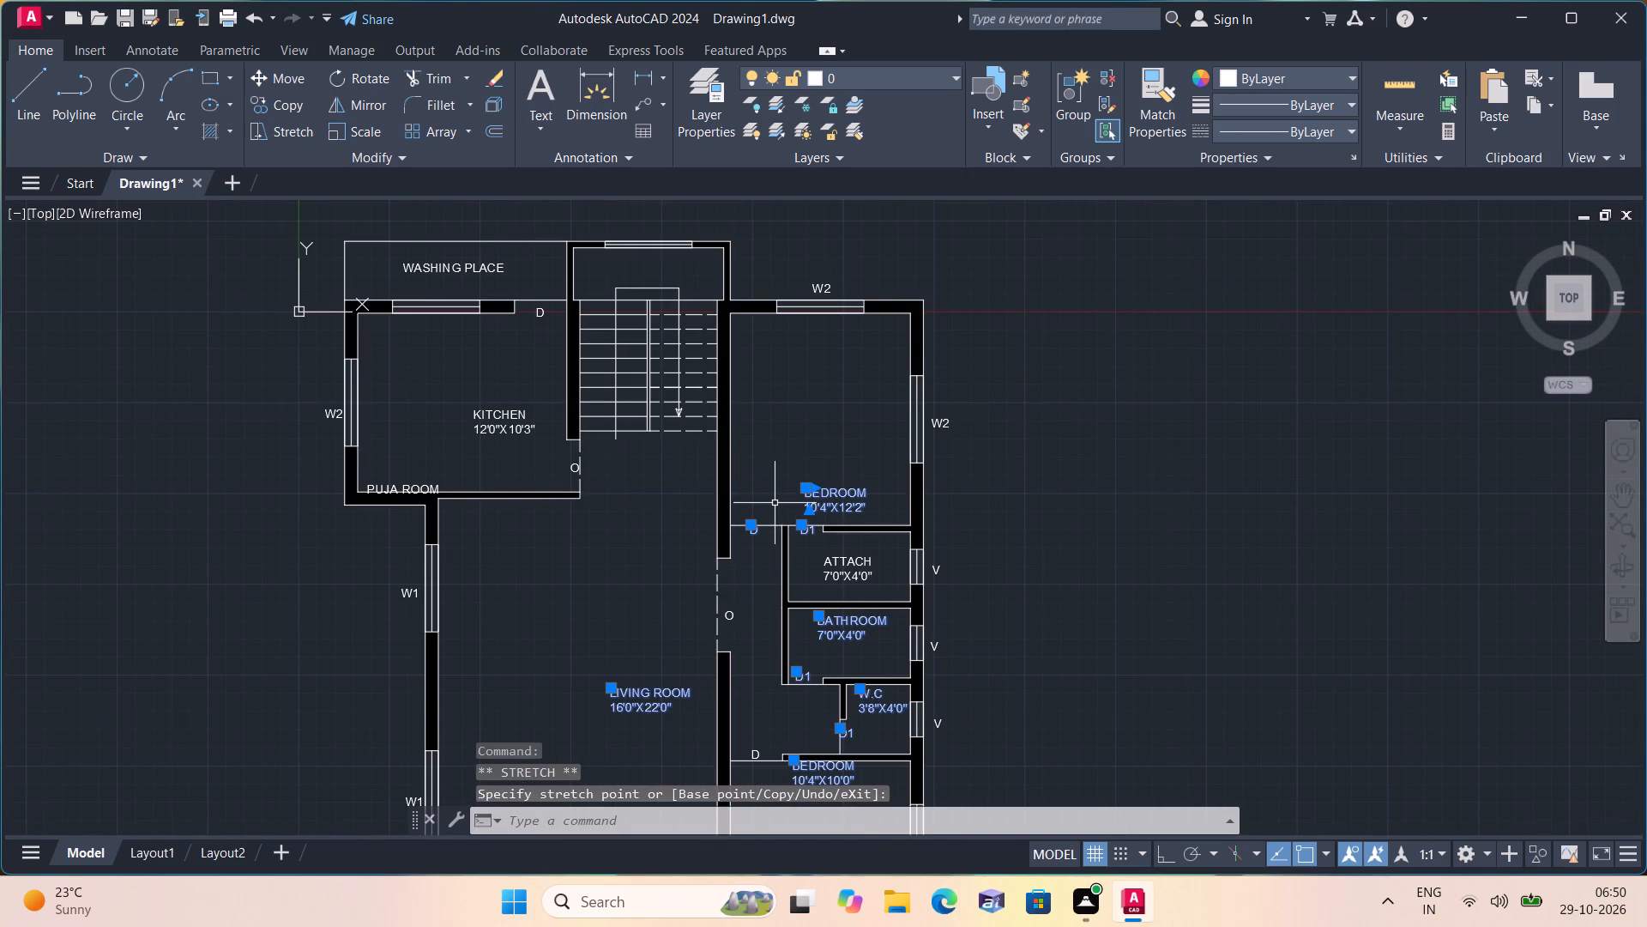
{"action": "key", "text": "Escape"}
{"action": "scroll", "coordinate": [802, 439], "scroll_direction": "down", "scroll_amount": 1}
{"action": "middle_click_drag", "start_coordinate": [802, 439], "coordinate": [804, 501]}
{"action": "scroll", "coordinate": [809, 505], "scroll_direction": "down", "scroll_amount": 1}
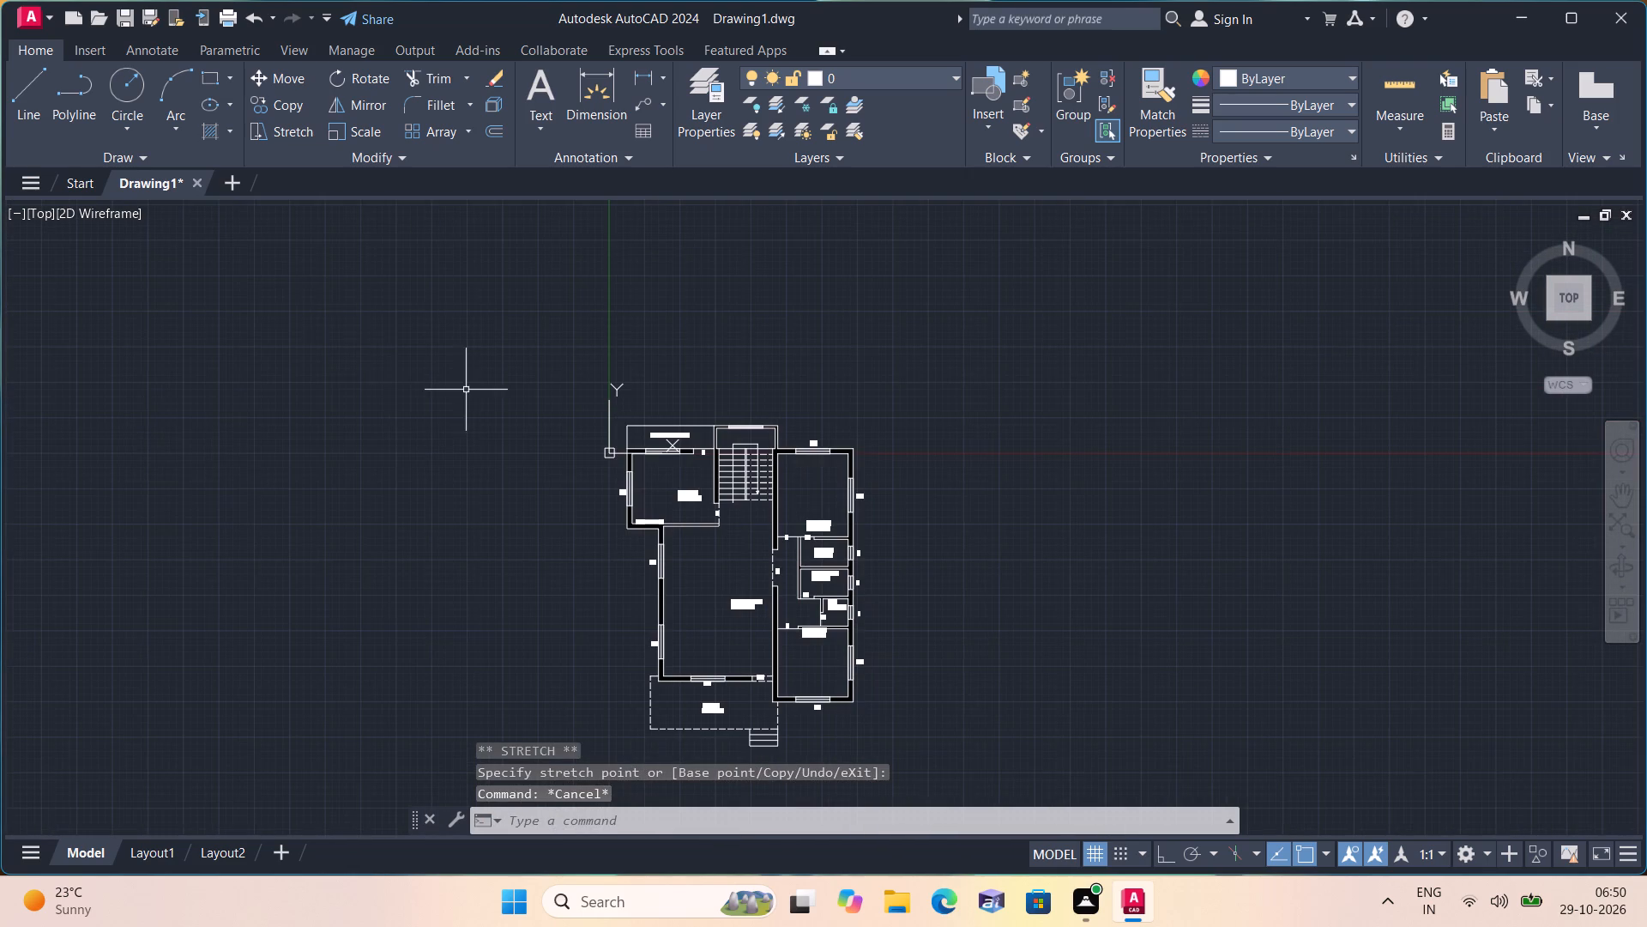
Open the recent drawing beds_plan.dwg and copy the double bed with two bedside tables and a patterned rug.
{"action": "left_click", "coordinate": [22, 14]}
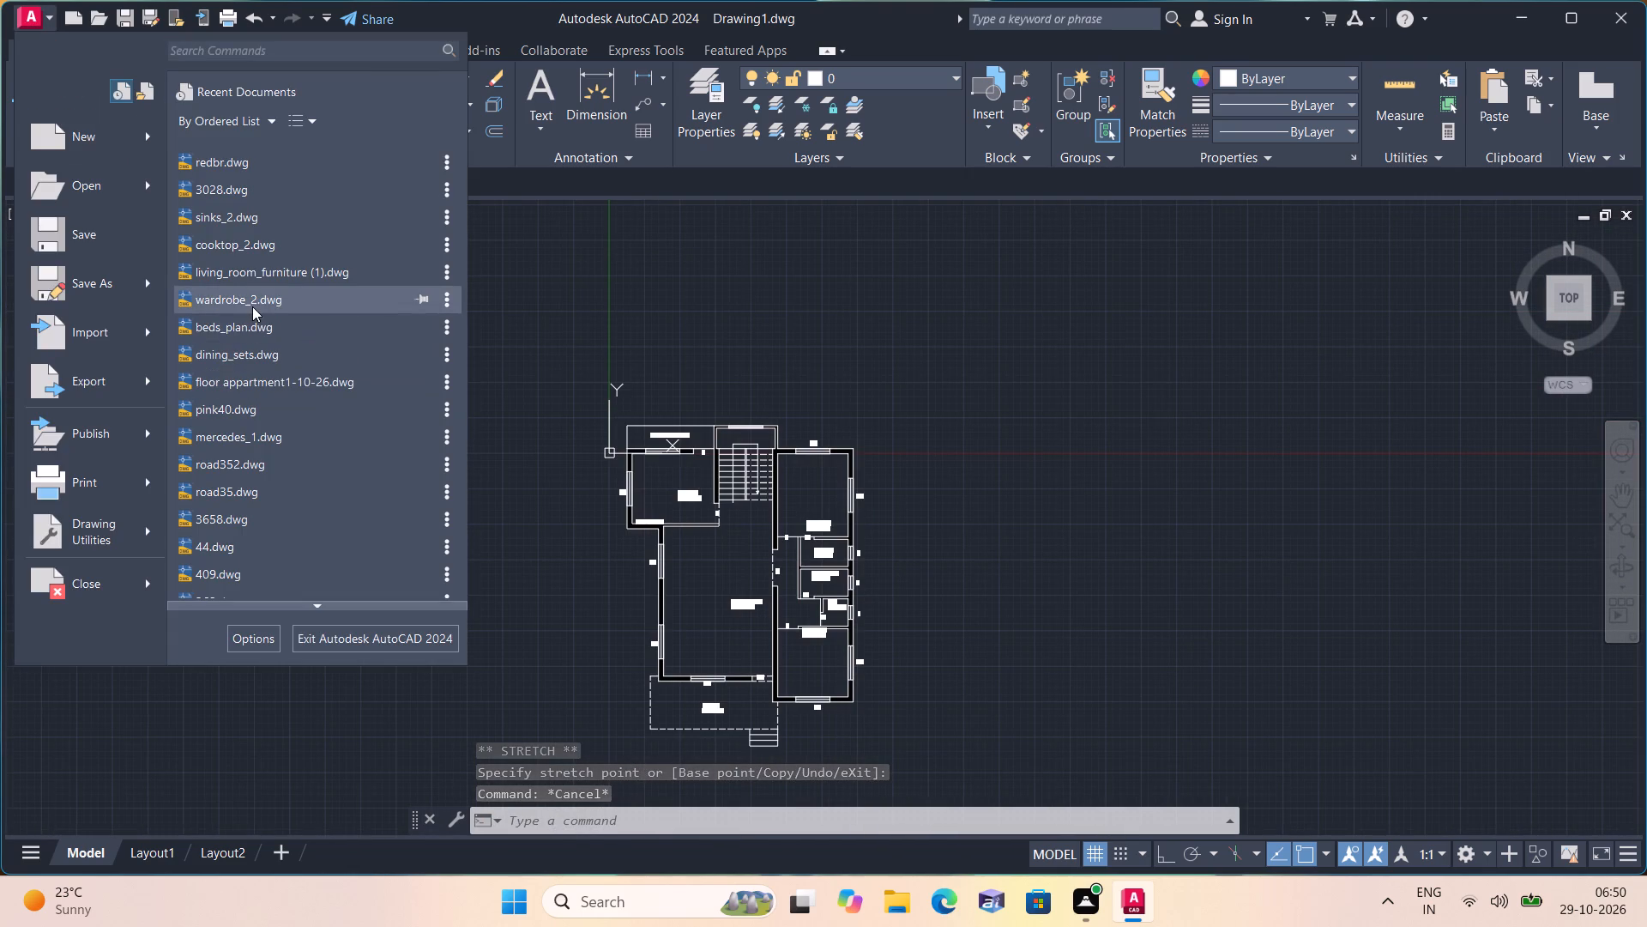
{"action": "left_click", "coordinate": [273, 320]}
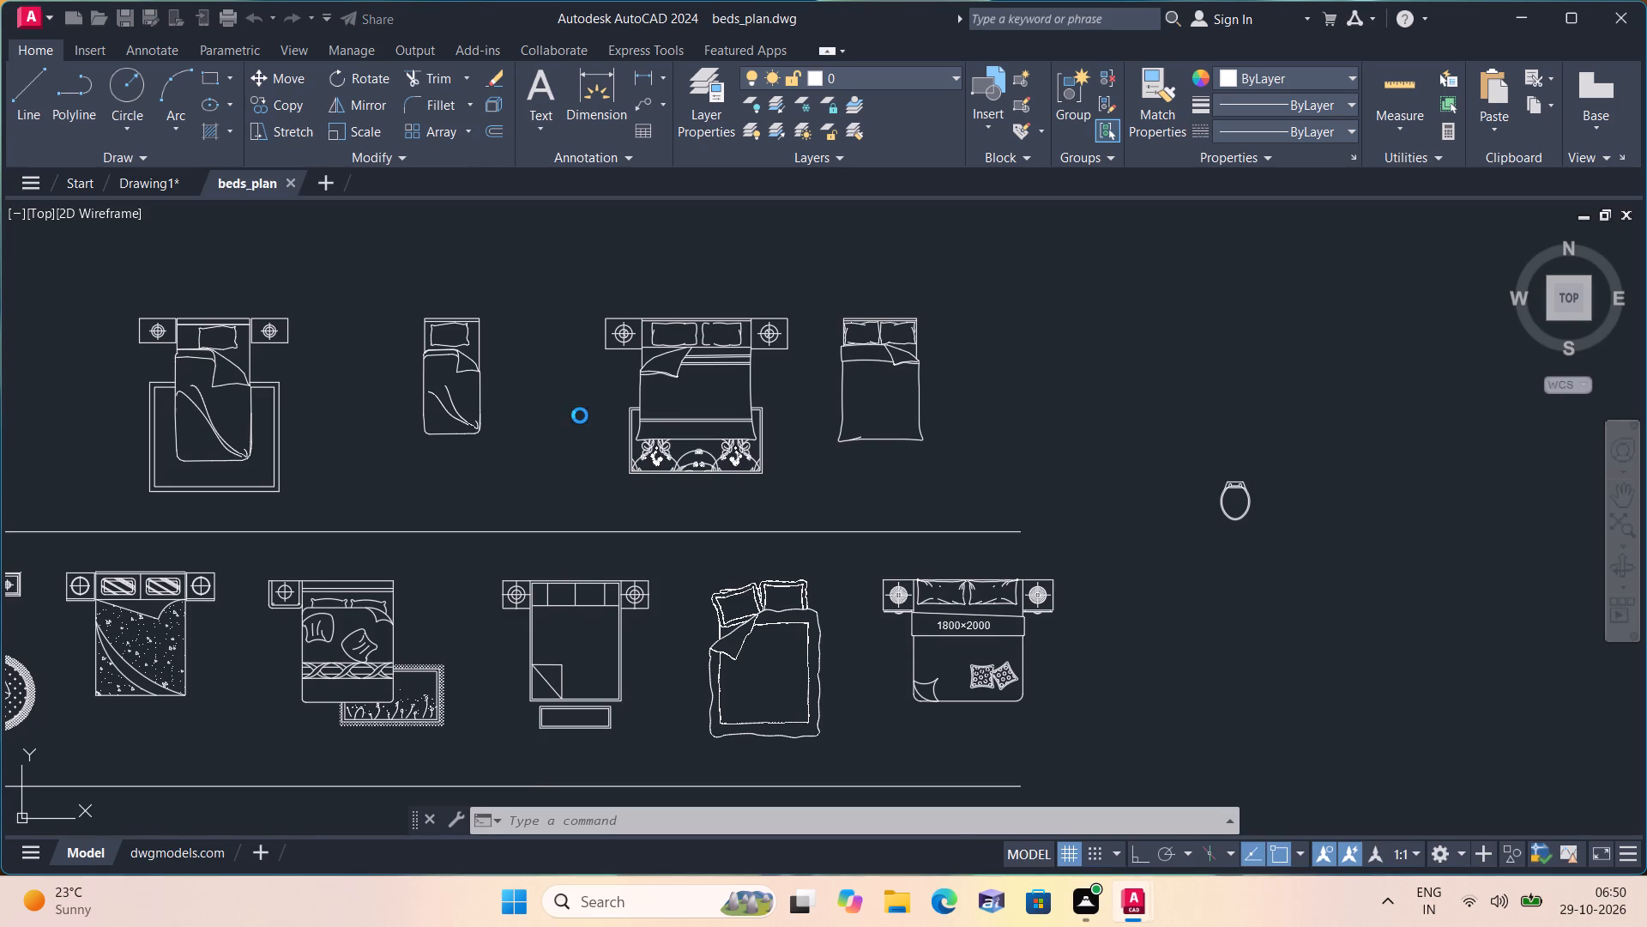
{"action": "left_click", "coordinate": [798, 494]}
{"action": "left_click", "coordinate": [582, 275]}
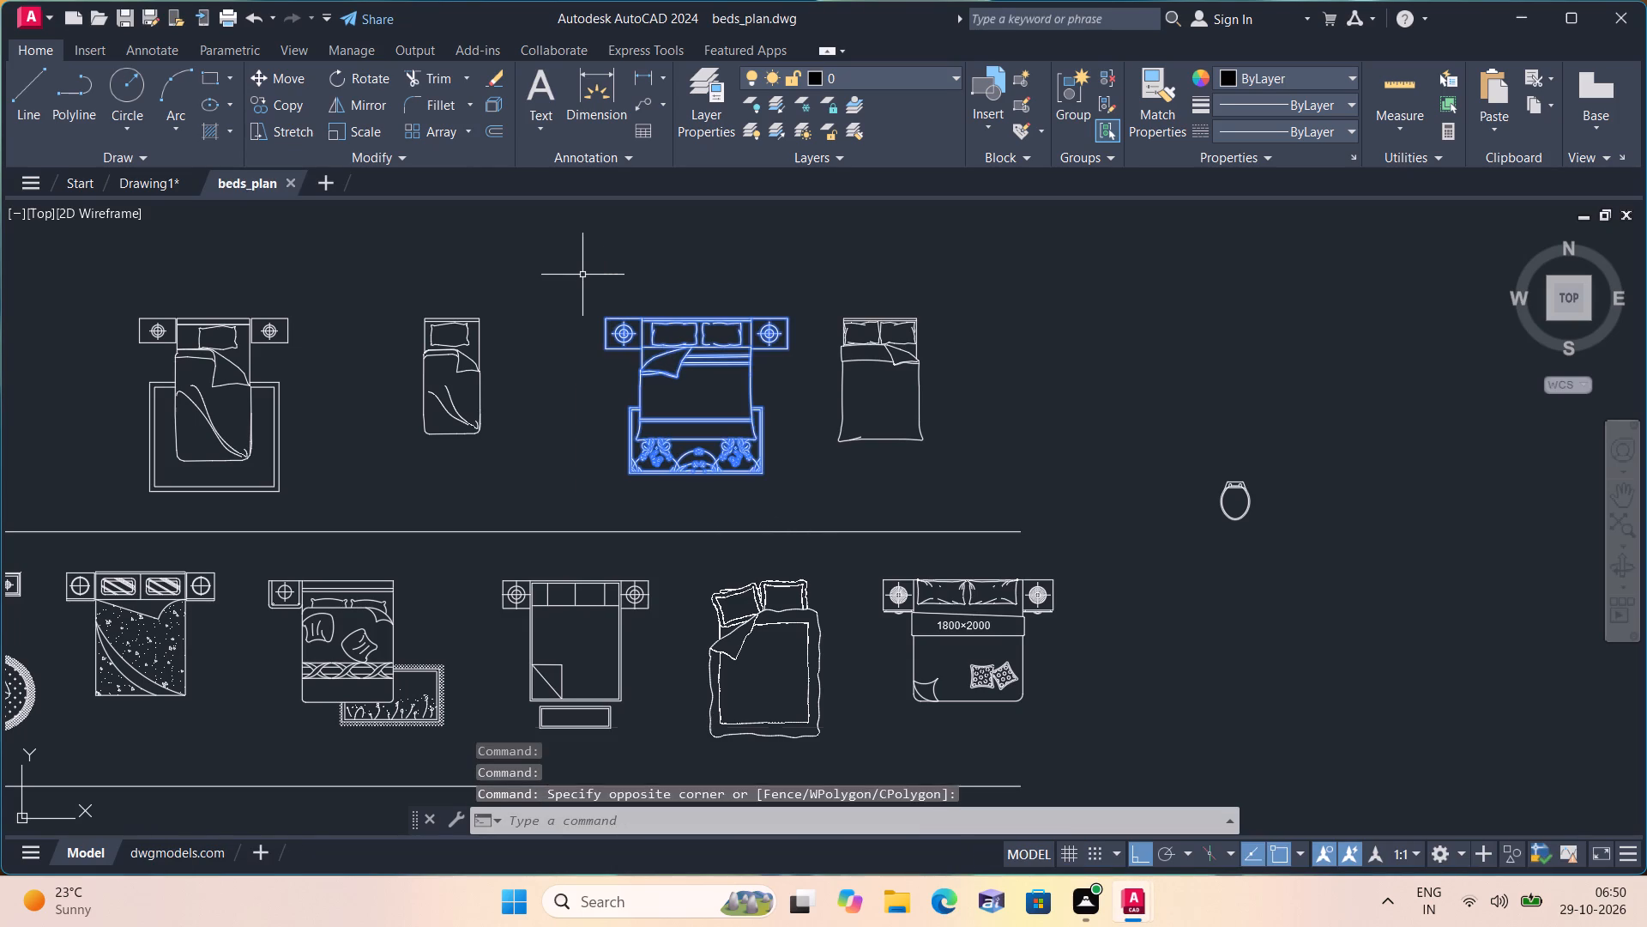
{"action": "key", "text": "ctrl+c"}
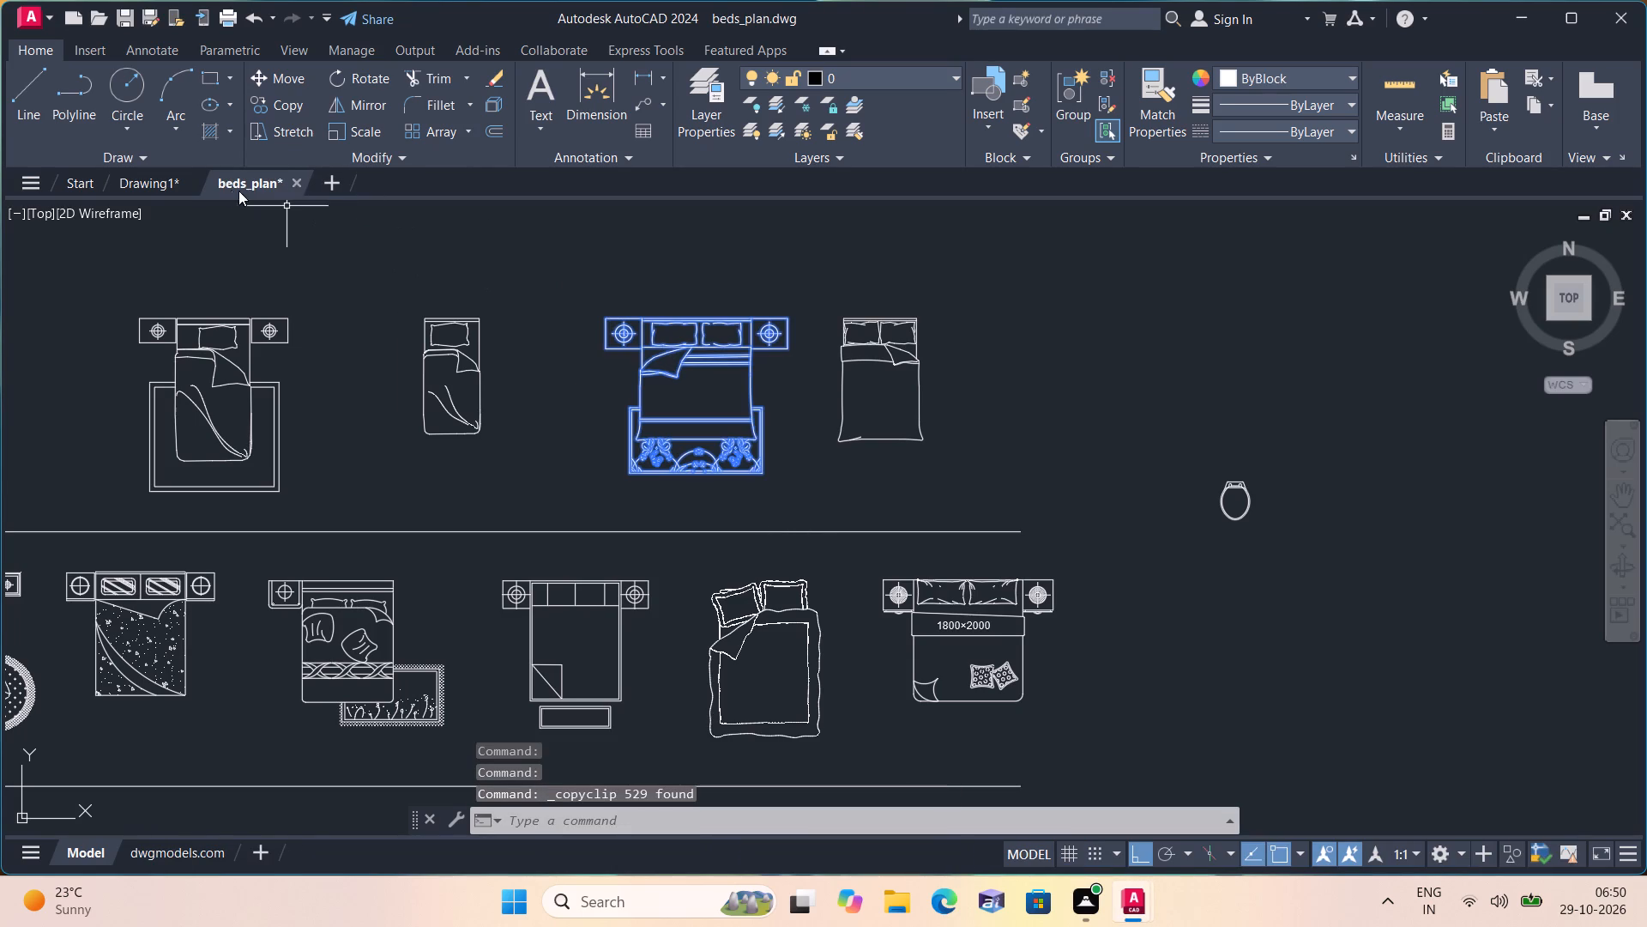
Paste the copied double bed into Drawing1, in the empty space beside the floor plan.
{"action": "left_click", "coordinate": [151, 181]}
{"action": "key", "text": "ctrl+v"}
{"action": "scroll", "coordinate": [397, 437], "scroll_direction": "down", "scroll_amount": 2, "text": "ctrl"}
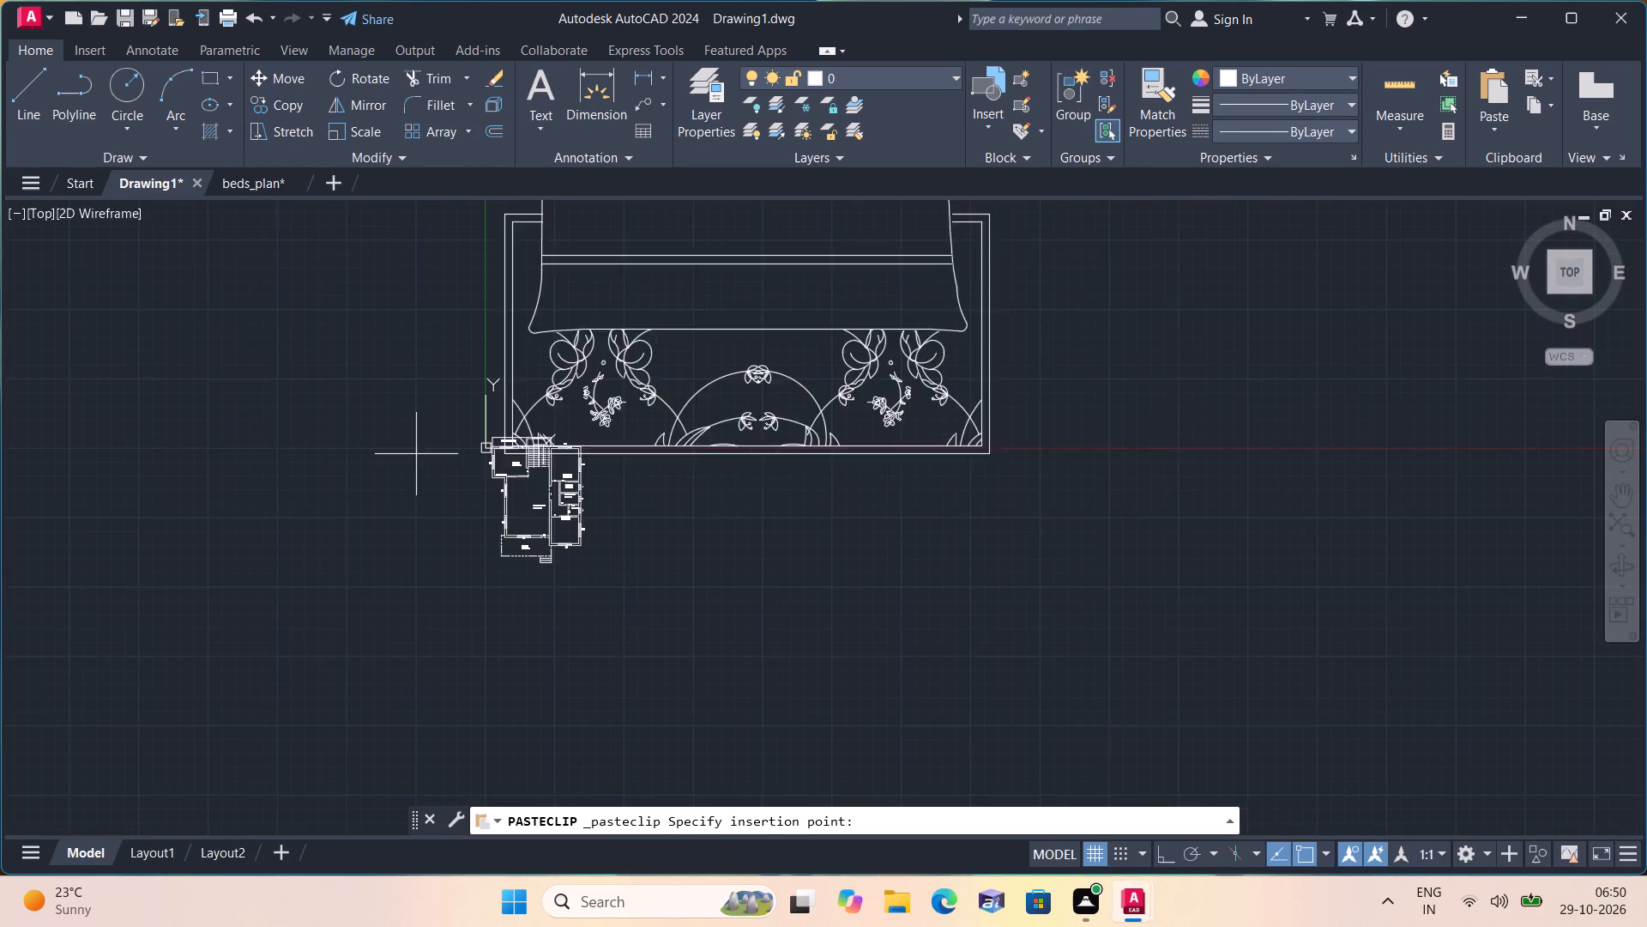
{"action": "scroll", "coordinate": [417, 455], "scroll_direction": "down", "scroll_amount": 1, "text": "ctrl"}
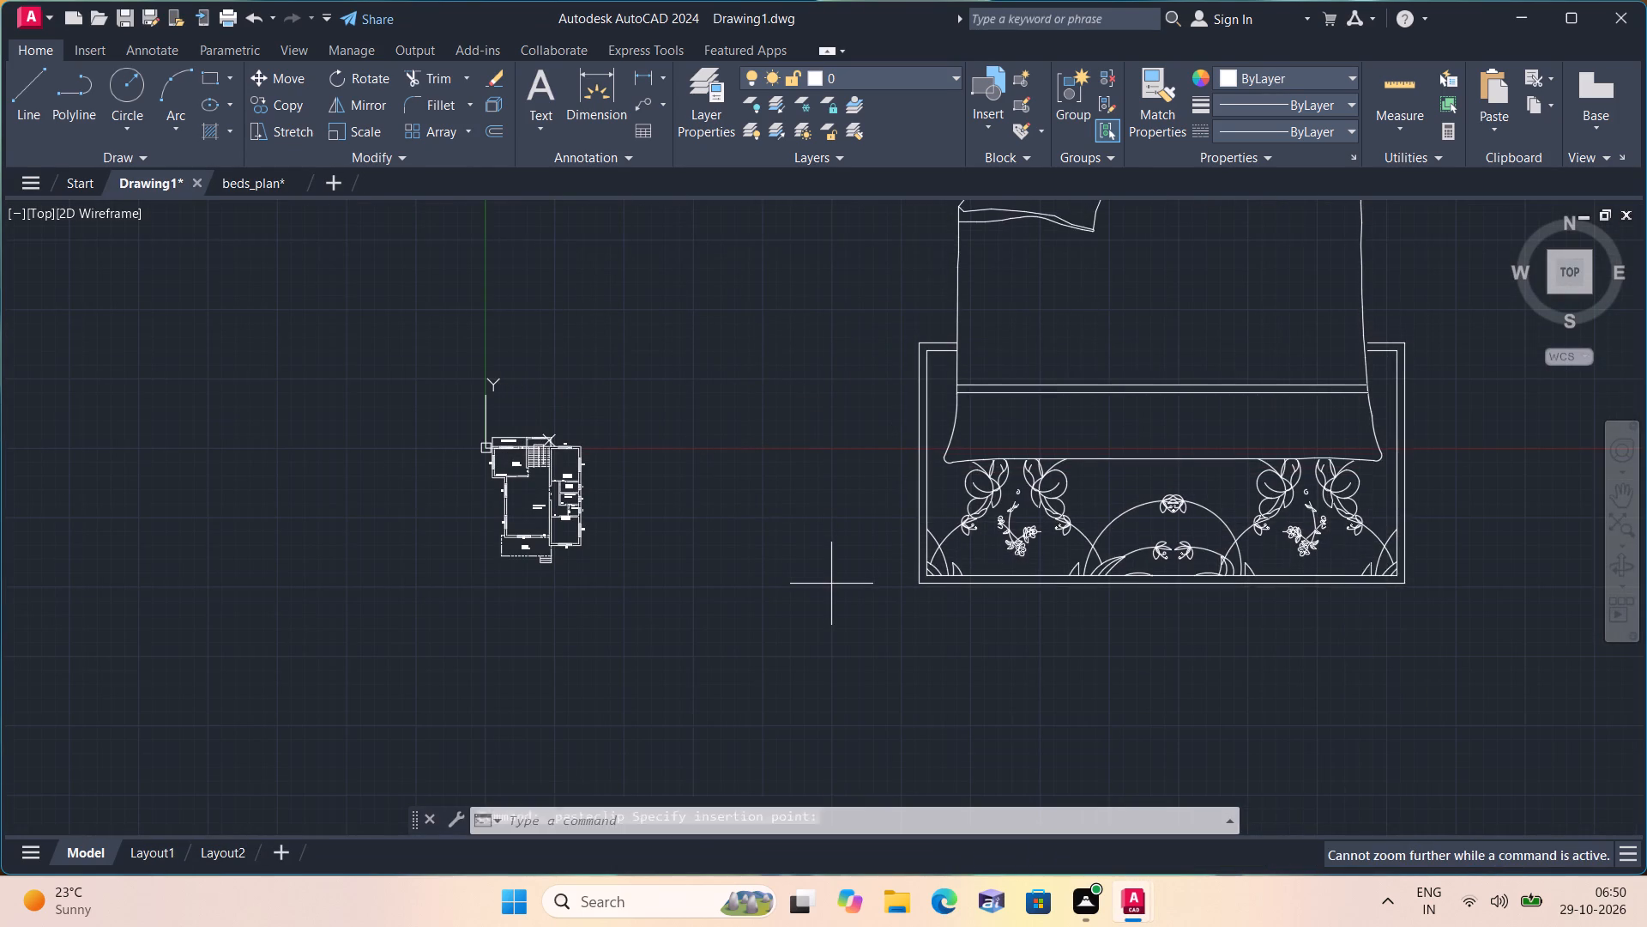
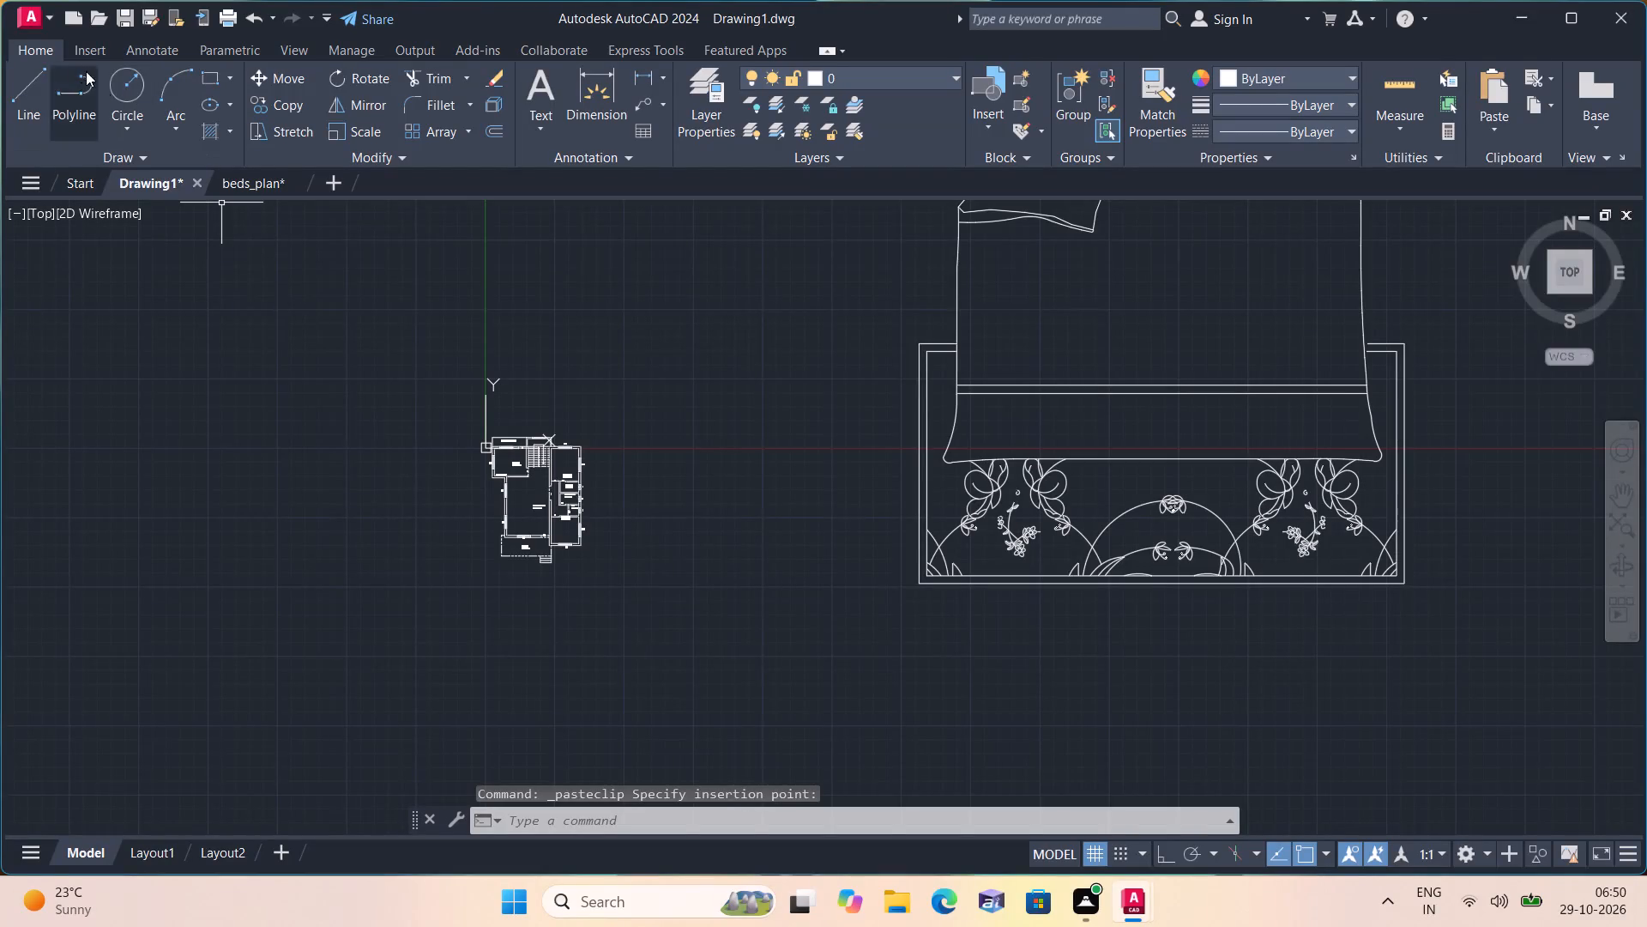
Copy the six-chair dining set with the marble-patterned table from dining_sets.dwg into Drawing1, above the floor plan.
{"action": "left_click", "coordinate": [17, 9]}
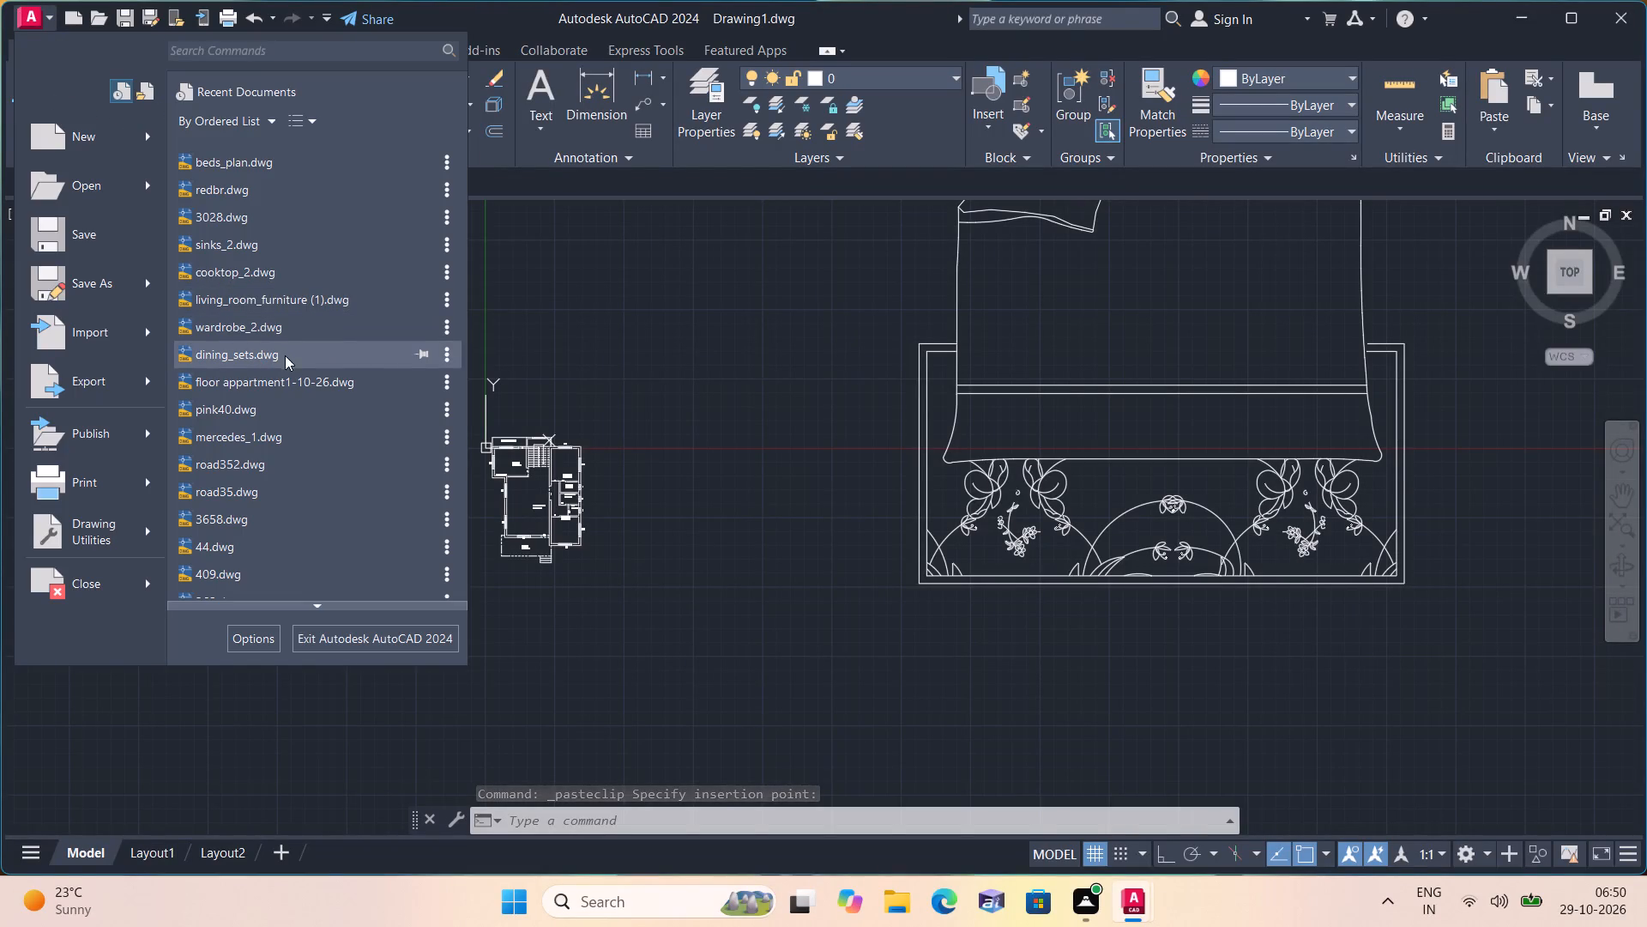
{"action": "left_click", "coordinate": [281, 358]}
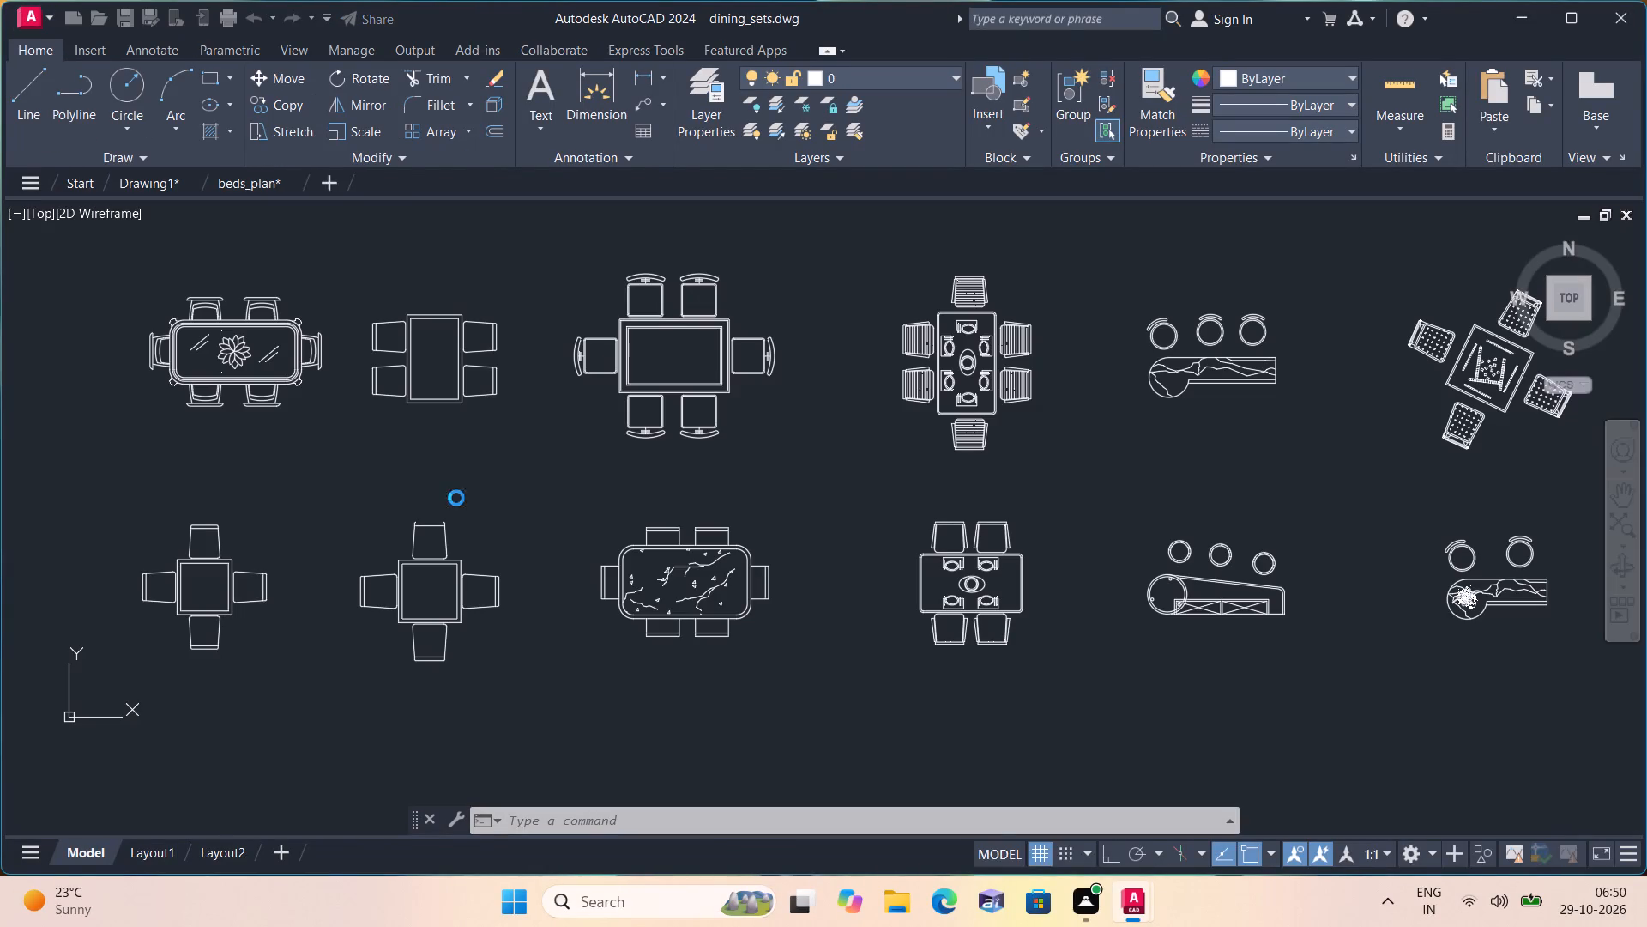
{"action": "left_click", "coordinate": [790, 662]}
{"action": "left_click", "coordinate": [574, 488]}
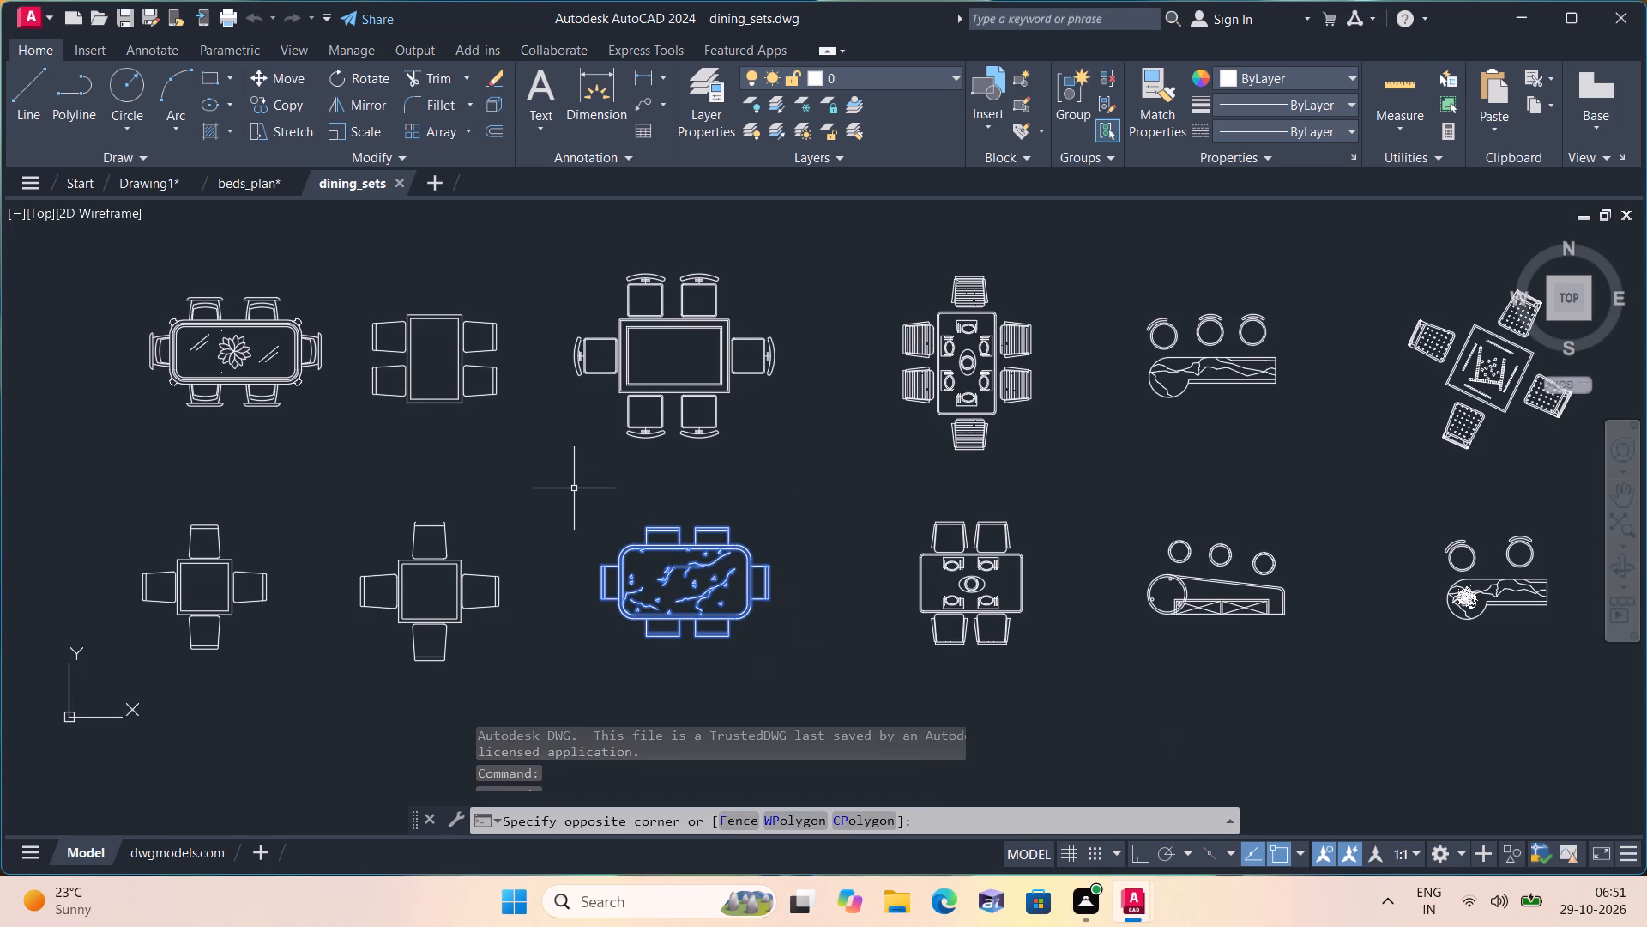
{"action": "key", "text": "ctrl+c"}
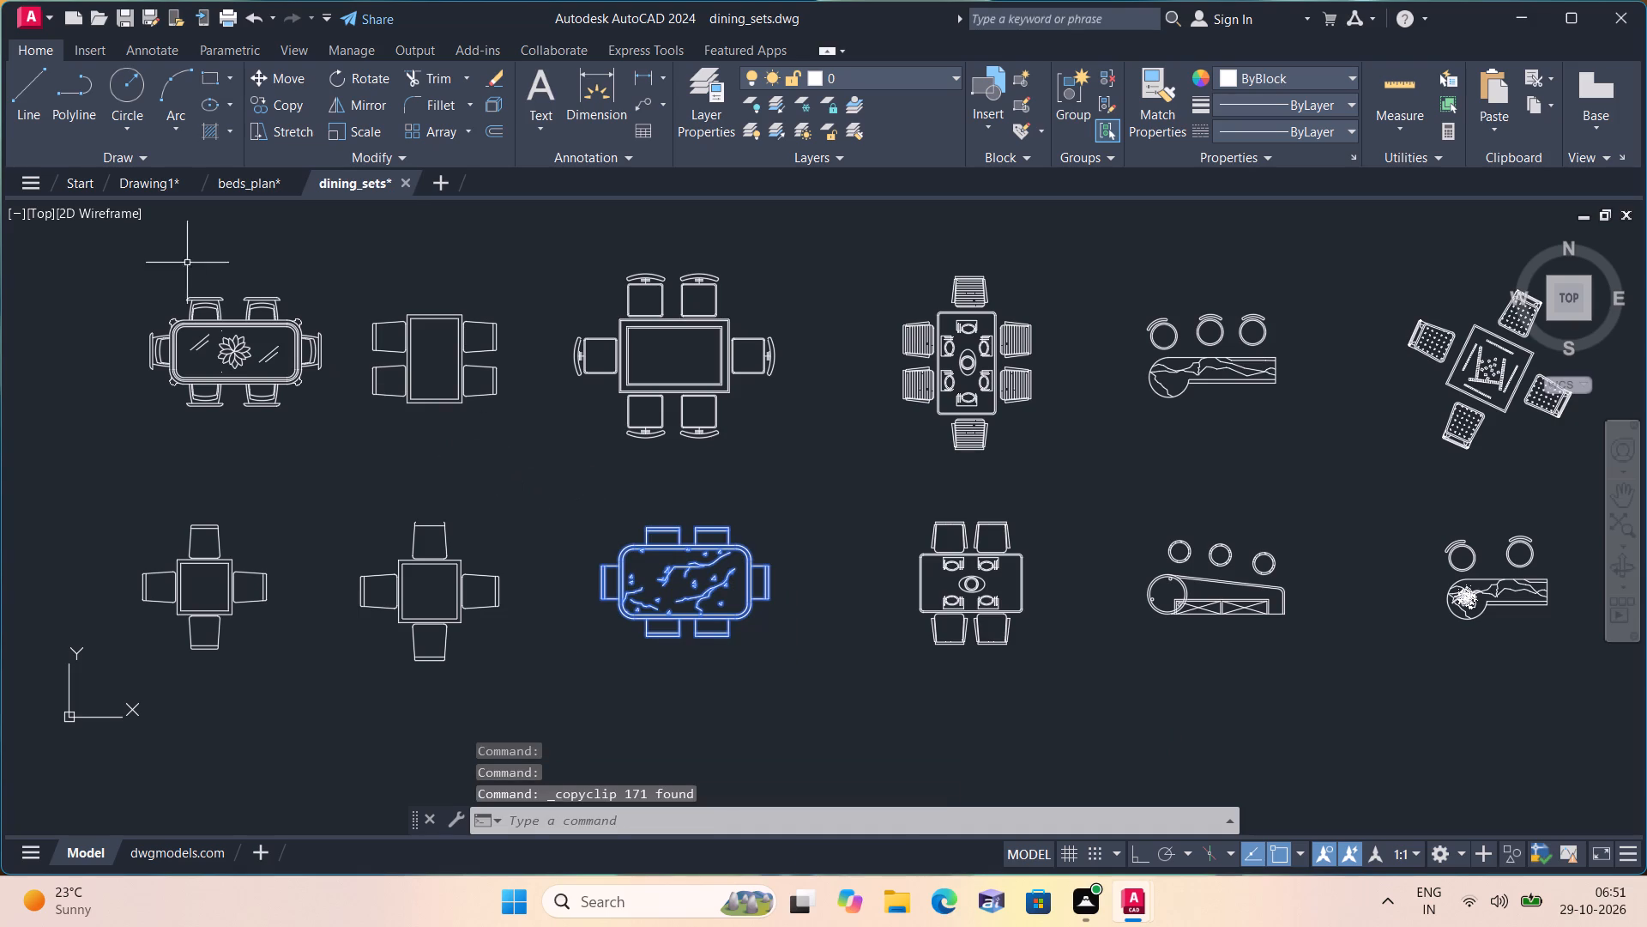
{"action": "left_click", "coordinate": [164, 184]}
{"action": "key", "text": "ctrl+v"}
{"action": "left_click", "coordinate": [264, 342]}
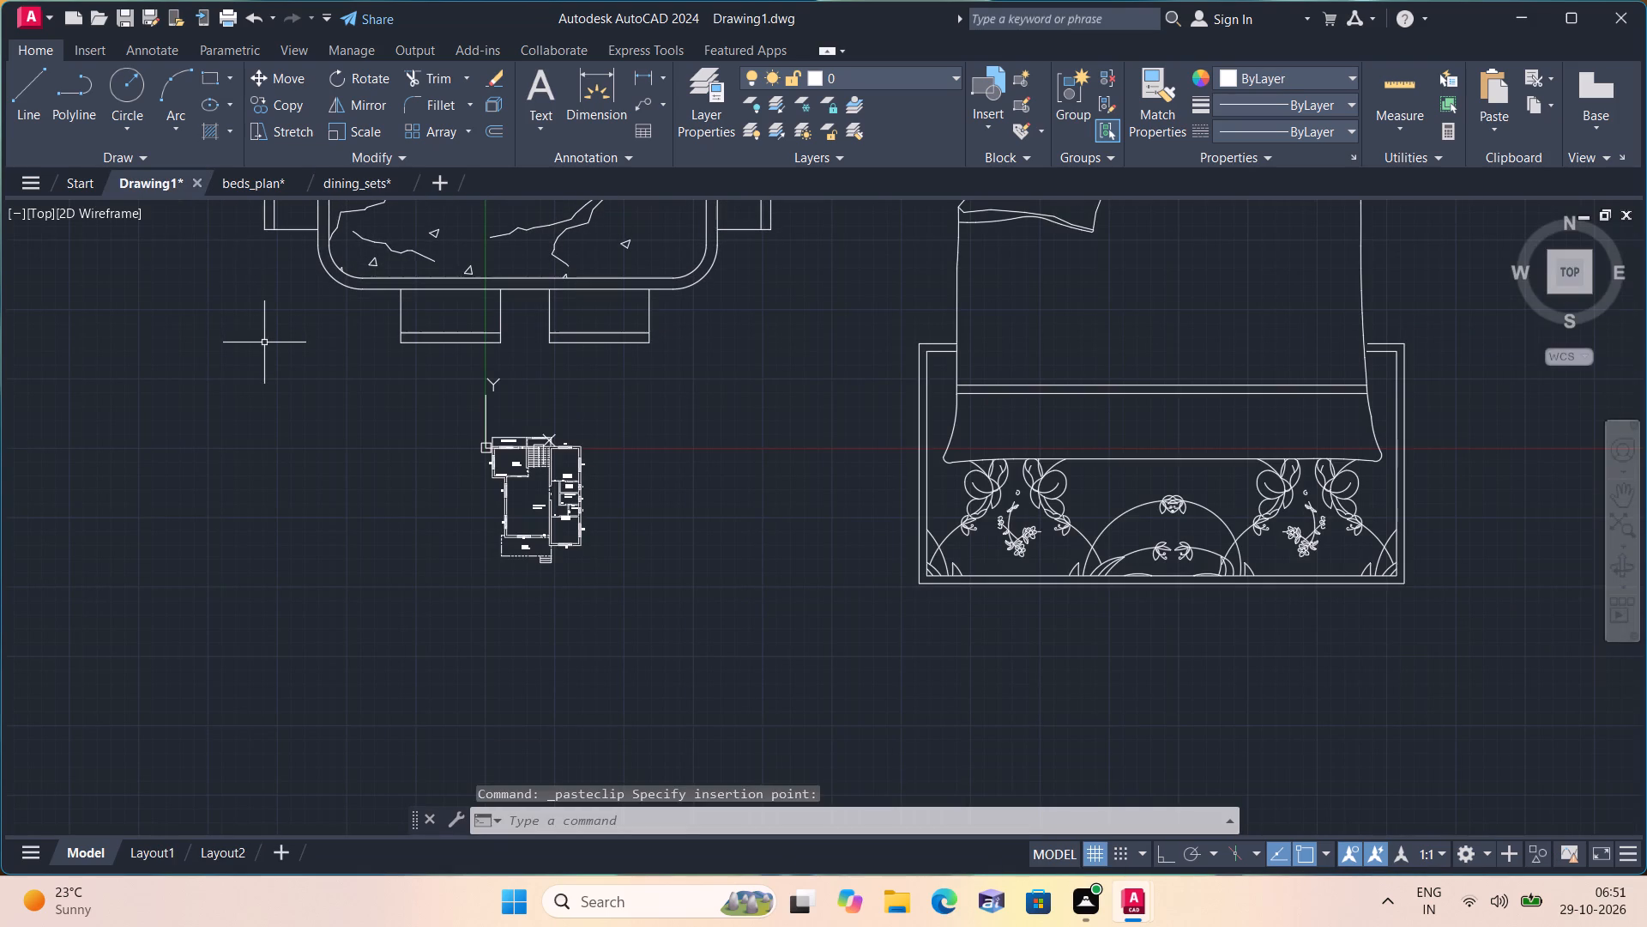
Copy the sofa set with square side tables, two armchairs and a chaise from living_room_furniture (1).dwg into Drawing1, beyond the bed.
{"action": "scroll", "coordinate": [264, 342], "scroll_direction": "down", "scroll_amount": 1}
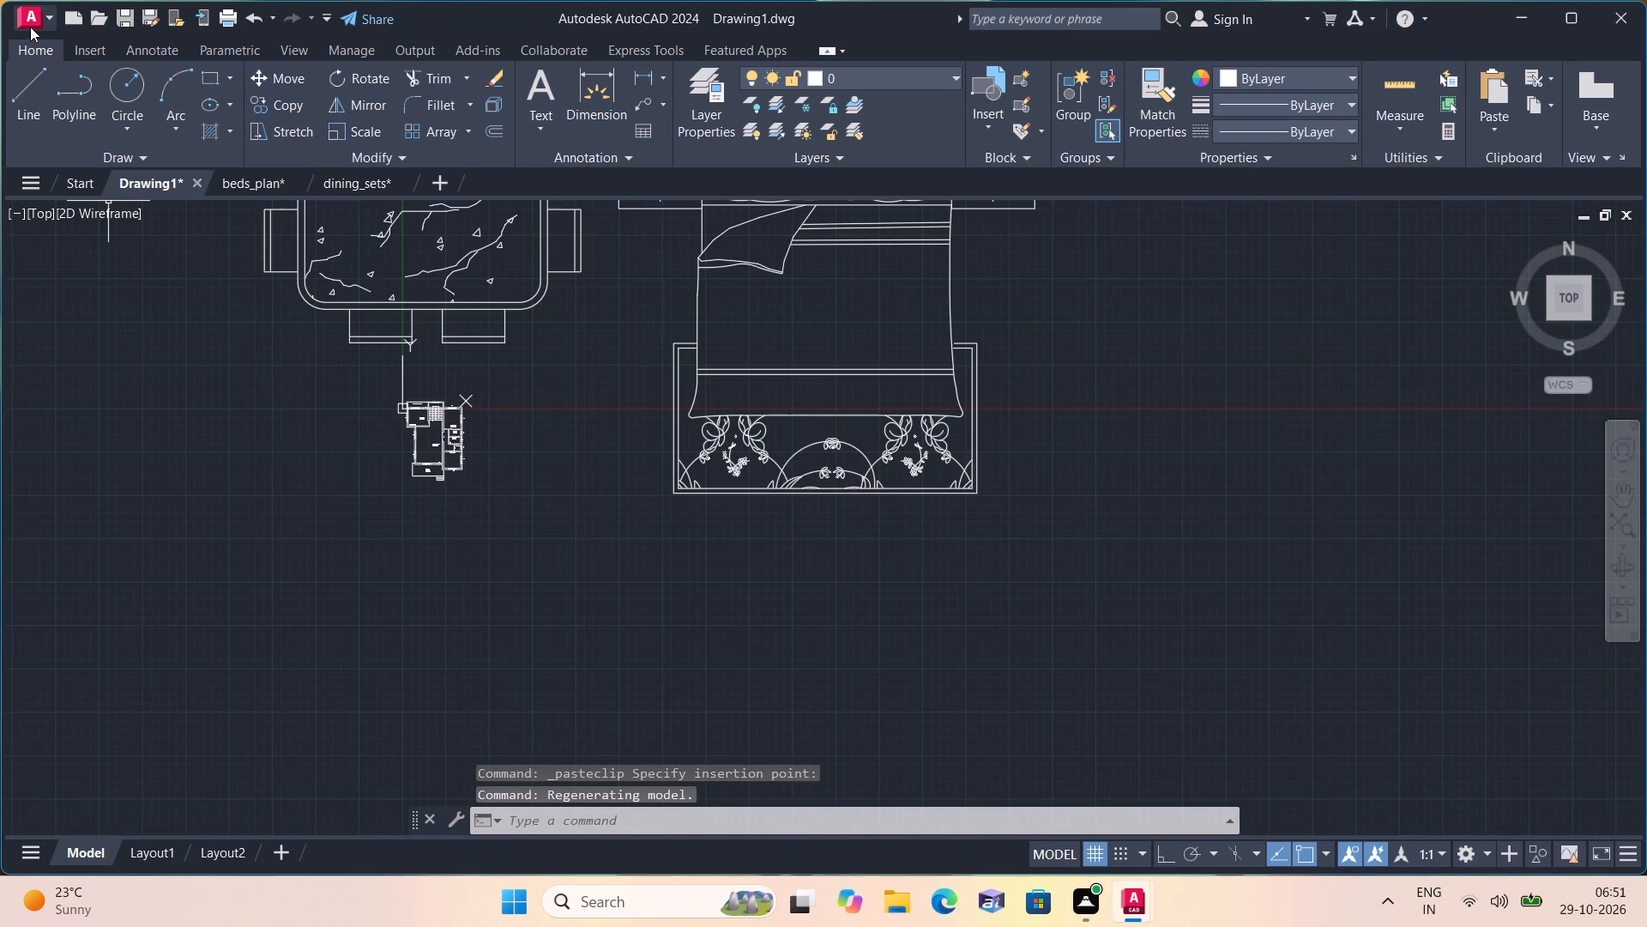
{"action": "left_click", "coordinate": [30, 27]}
{"action": "left_click", "coordinate": [272, 322]}
{"action": "scroll", "coordinate": [297, 376], "scroll_direction": "down", "scroll_amount": 2}
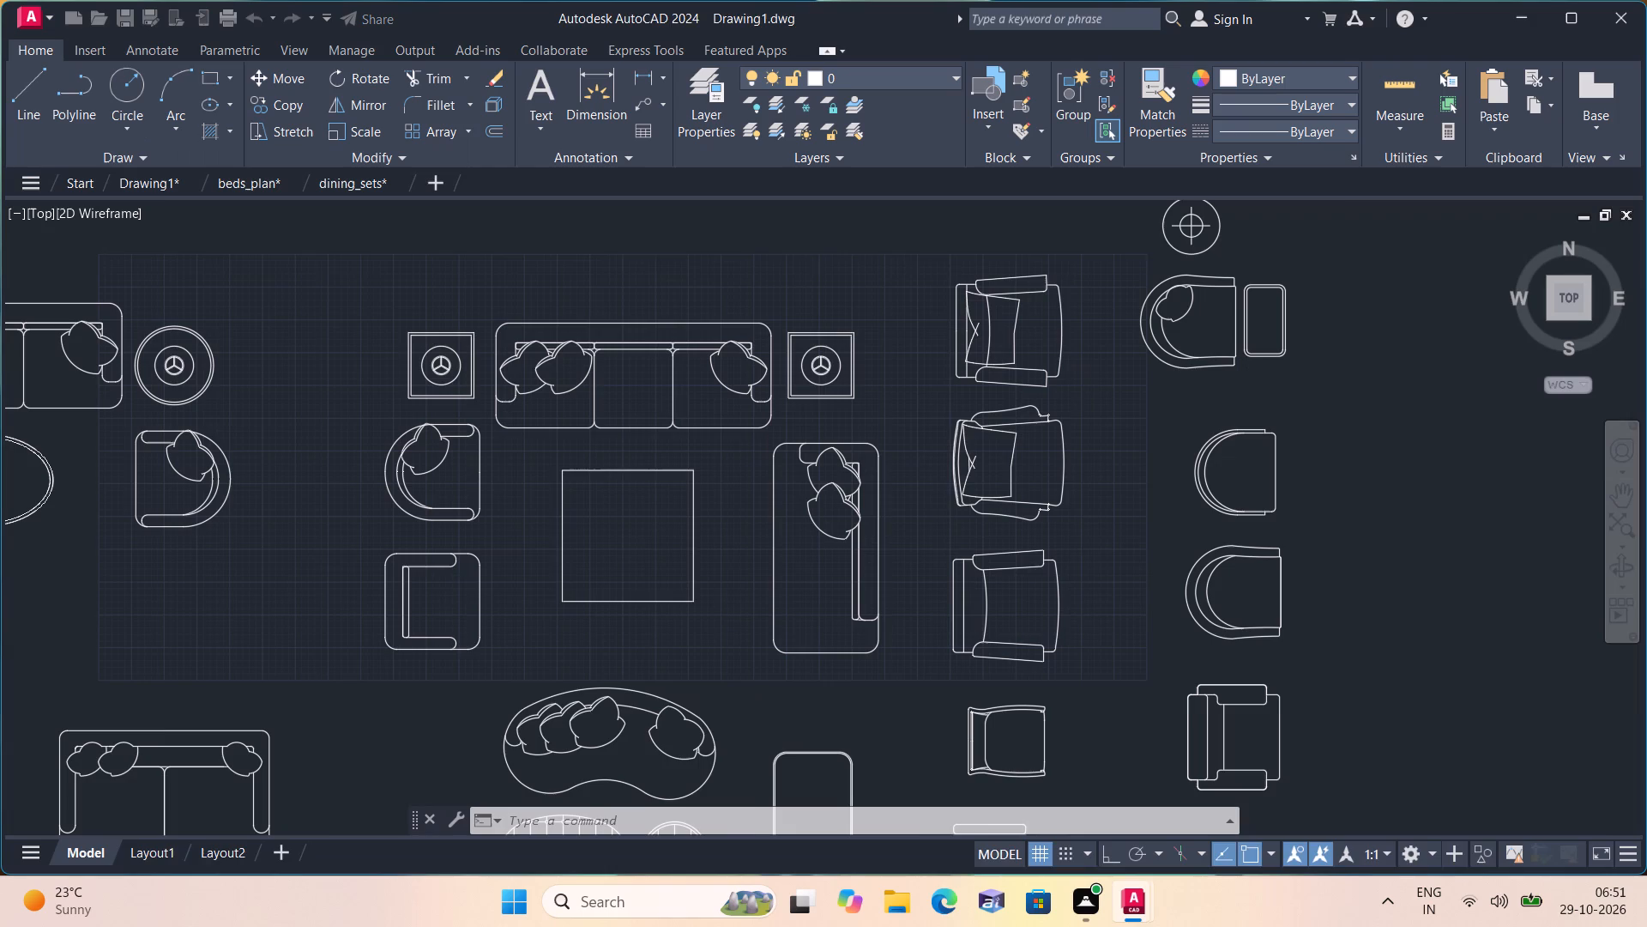
{"action": "scroll", "coordinate": [666, 492], "scroll_direction": "down", "scroll_amount": 1}
{"action": "left_click", "coordinate": [805, 607]}
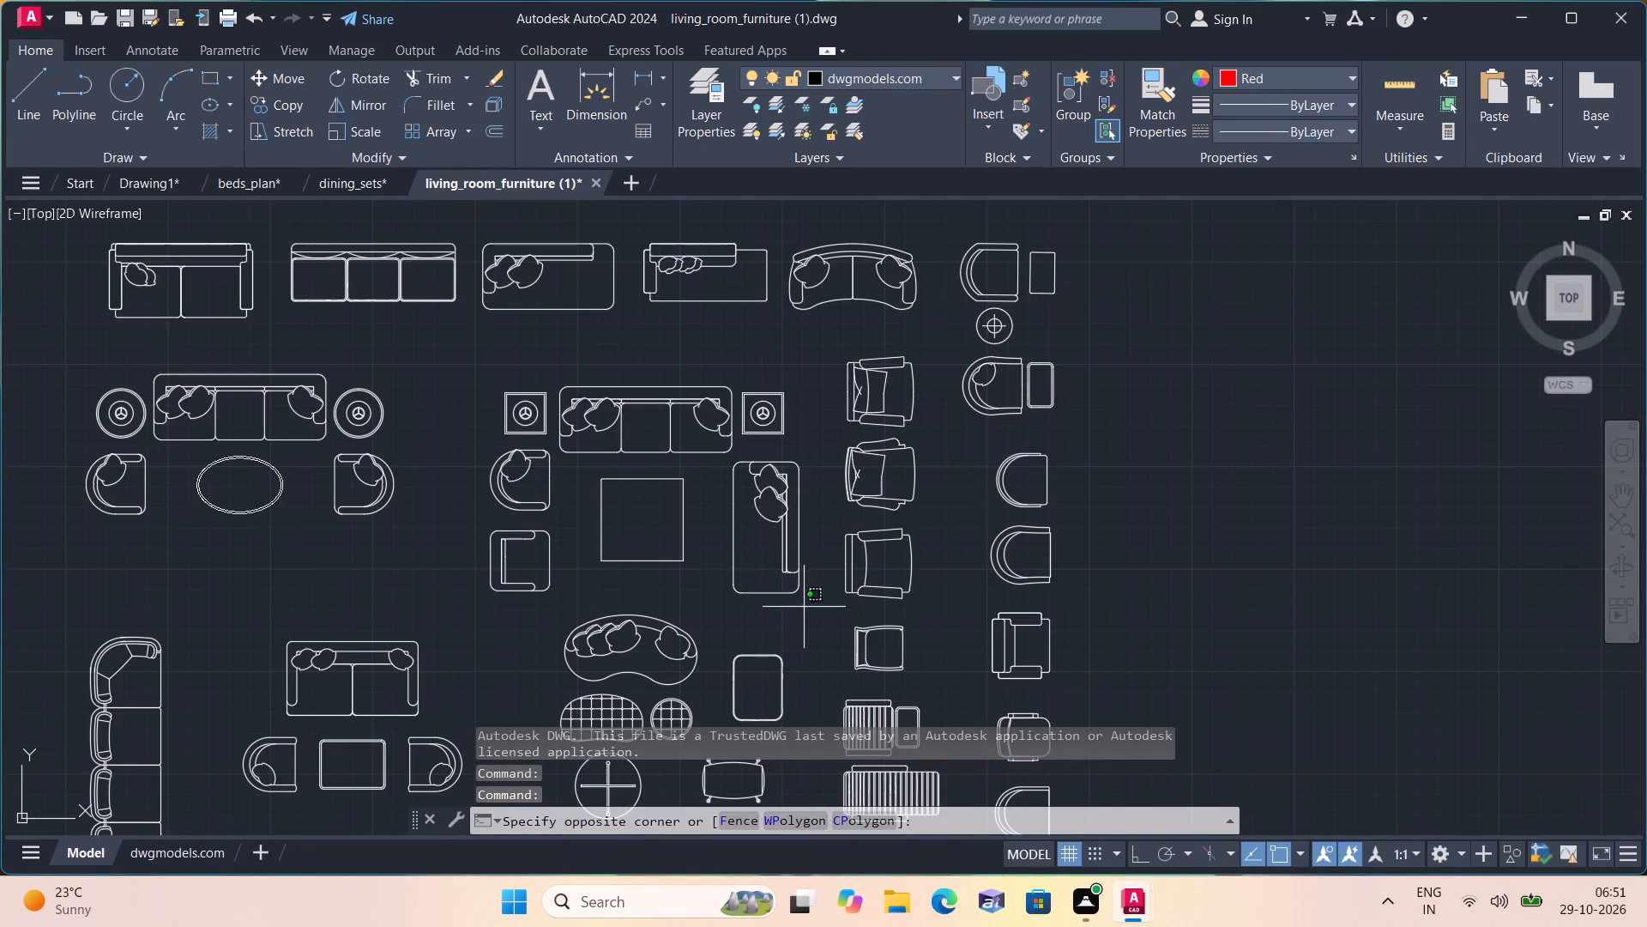
{"action": "left_click", "coordinate": [475, 367]}
{"action": "key", "text": "ctrl+c"}
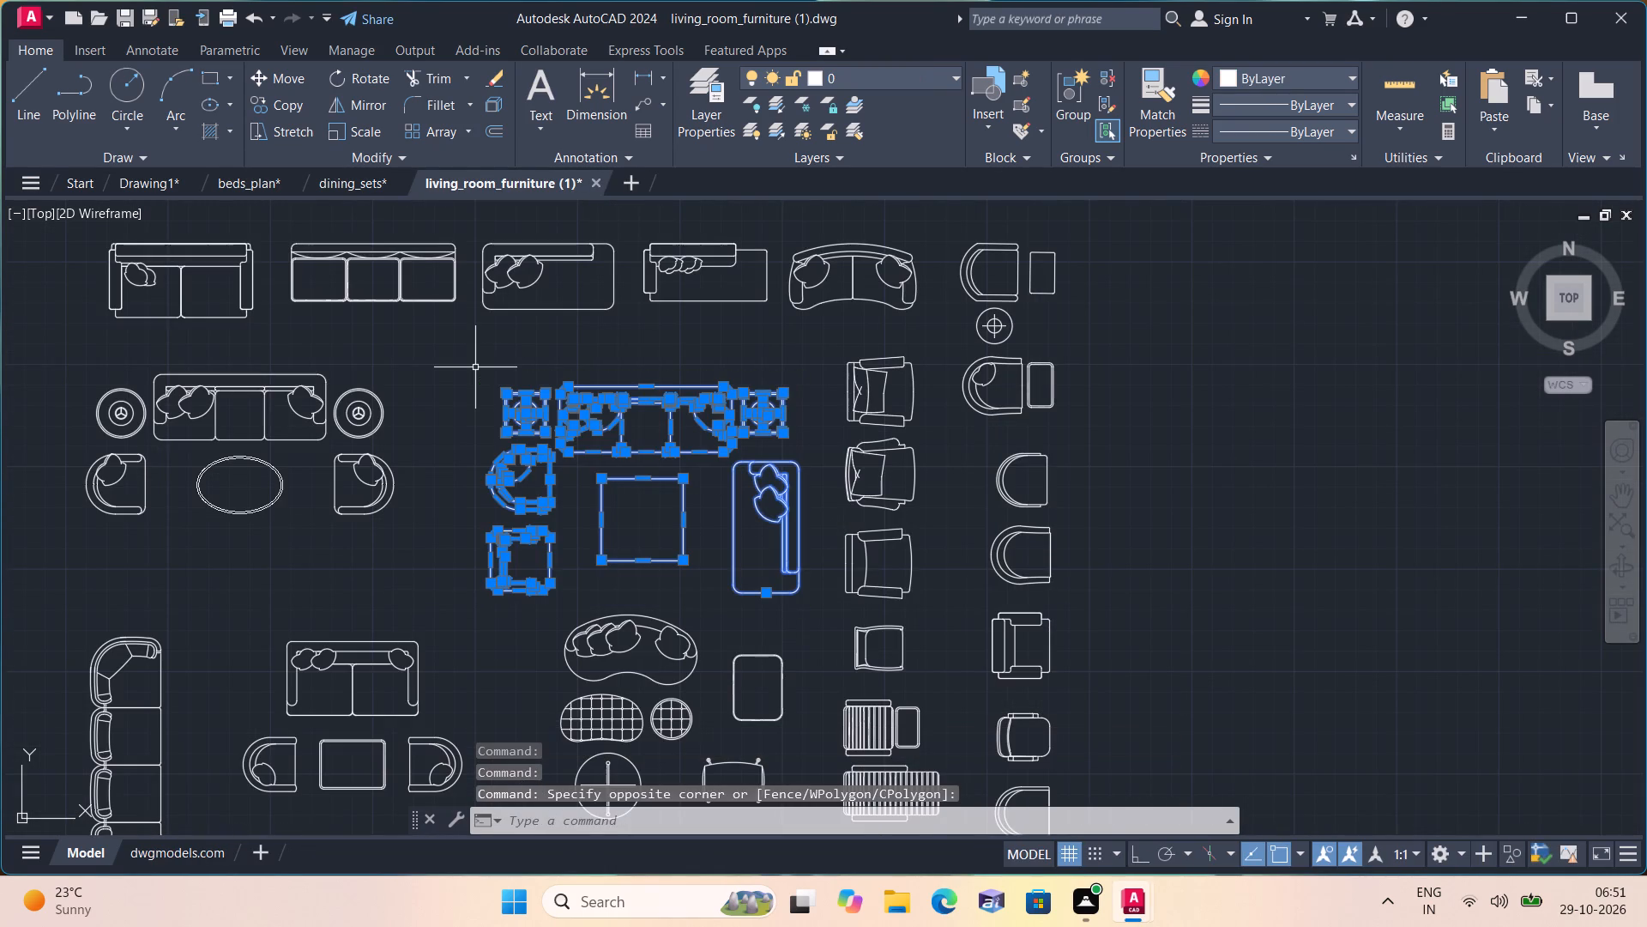
{"action": "left_click", "coordinate": [140, 179]}
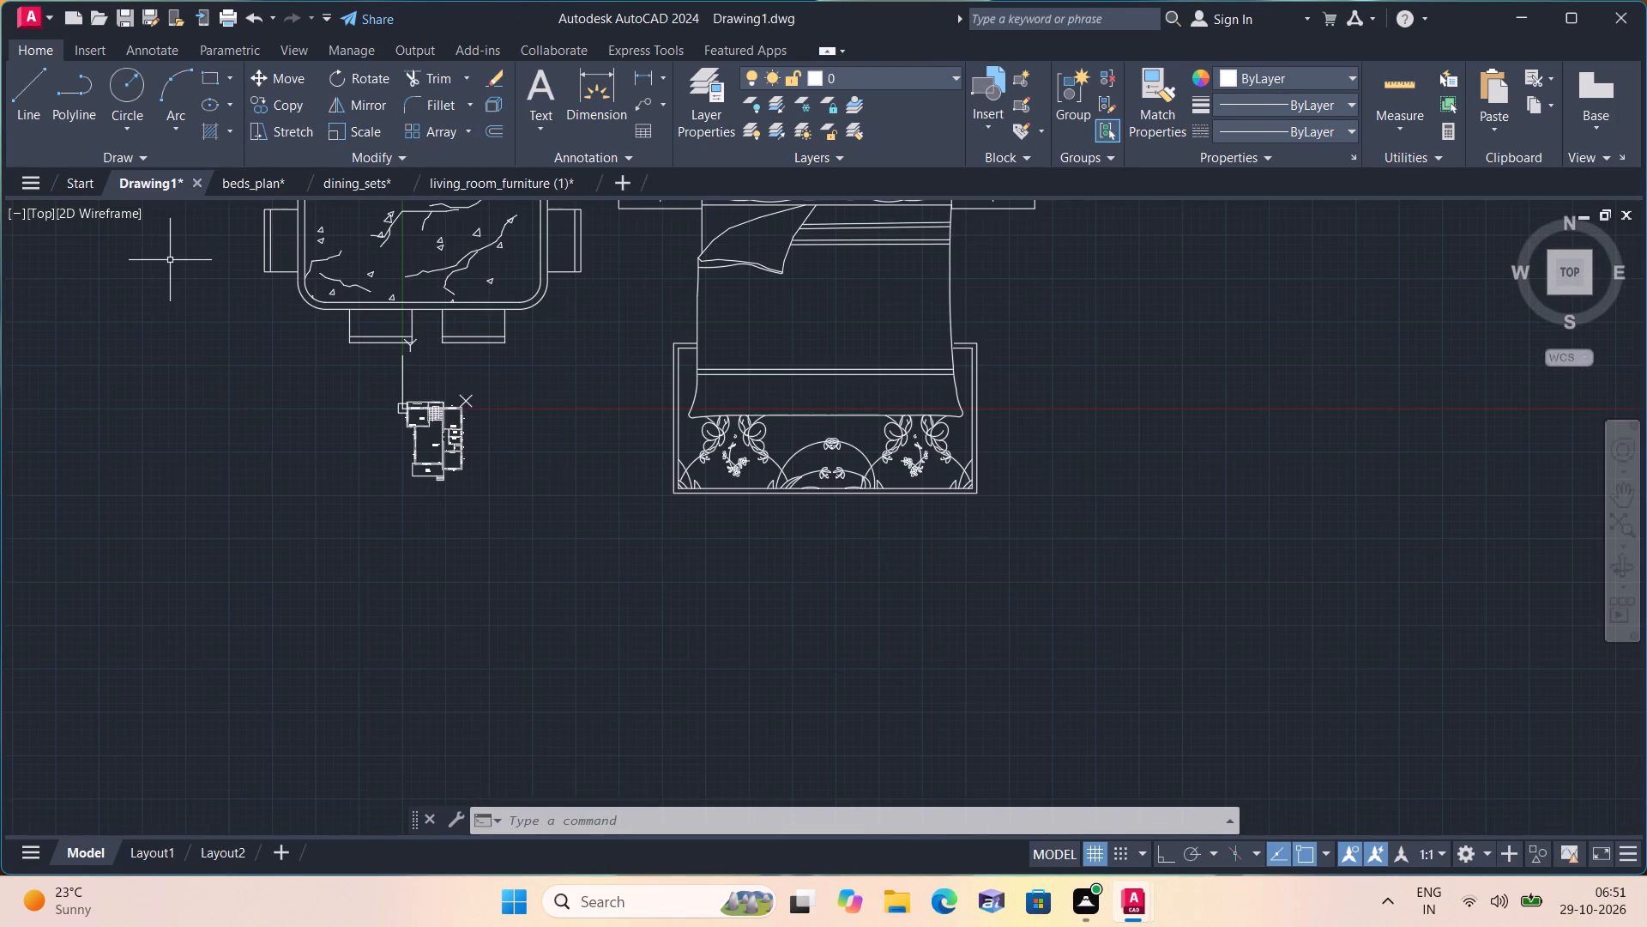
{"action": "key", "text": "ctrl+v"}
{"action": "scroll", "coordinate": [220, 330], "scroll_direction": "down", "scroll_amount": 3}
{"action": "left_click", "coordinate": [752, 465]}
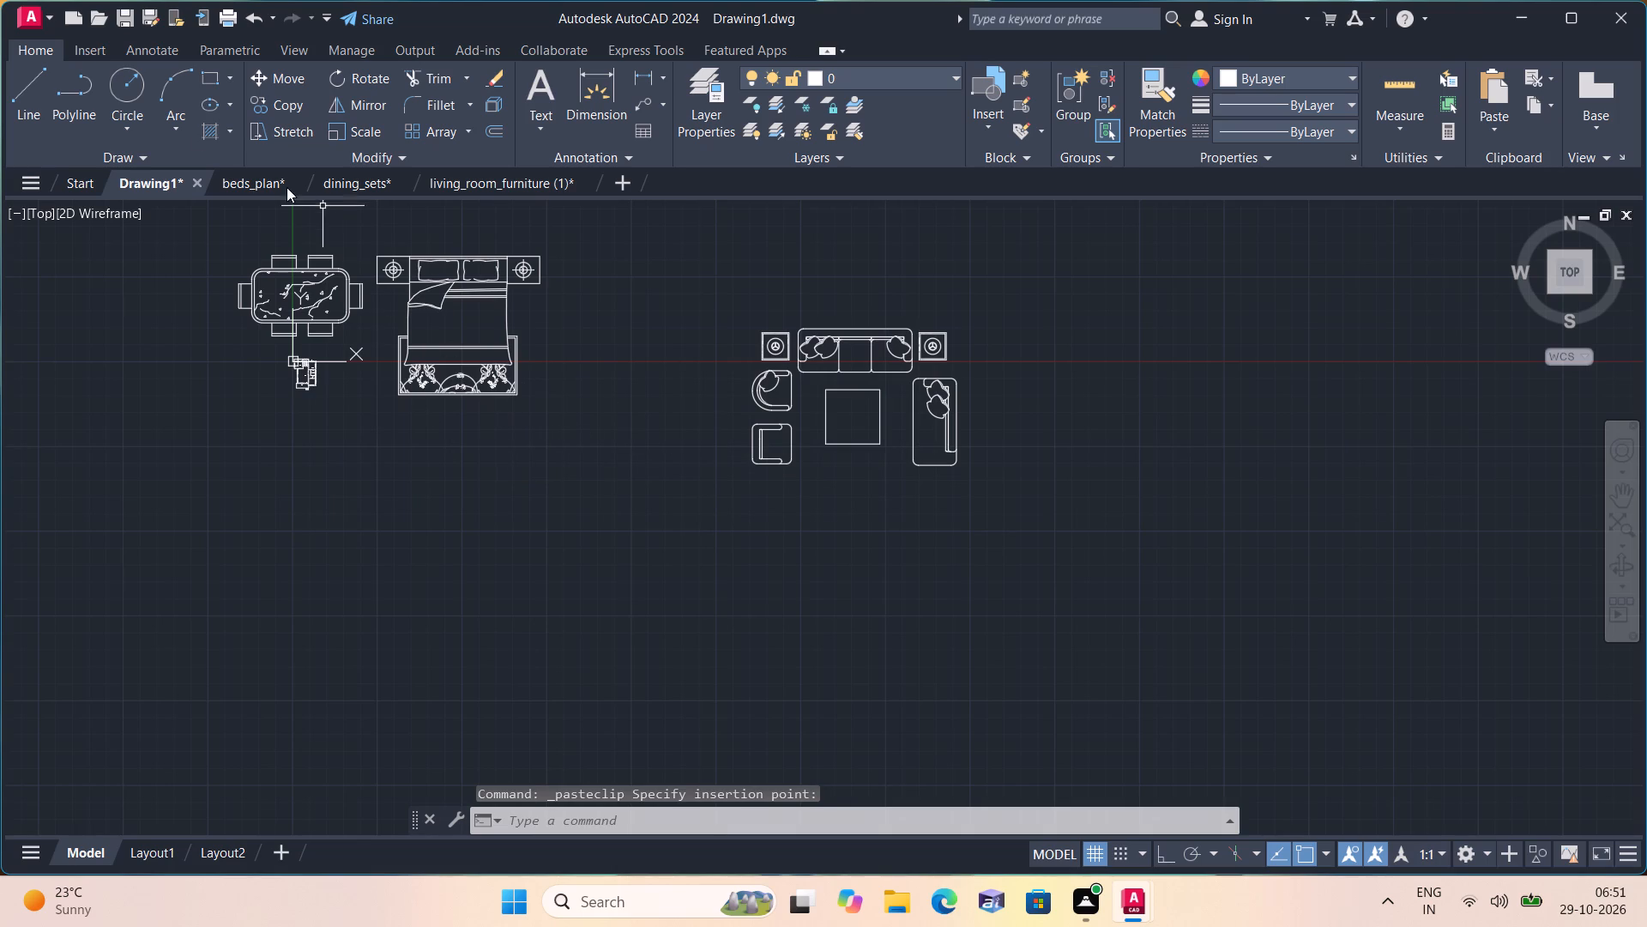
Copy the single-bowl square sink in the bottom row of sinks_2.dwg into Drawing1, below and between the bed and sofa set.
{"action": "left_click", "coordinate": [19, 17]}
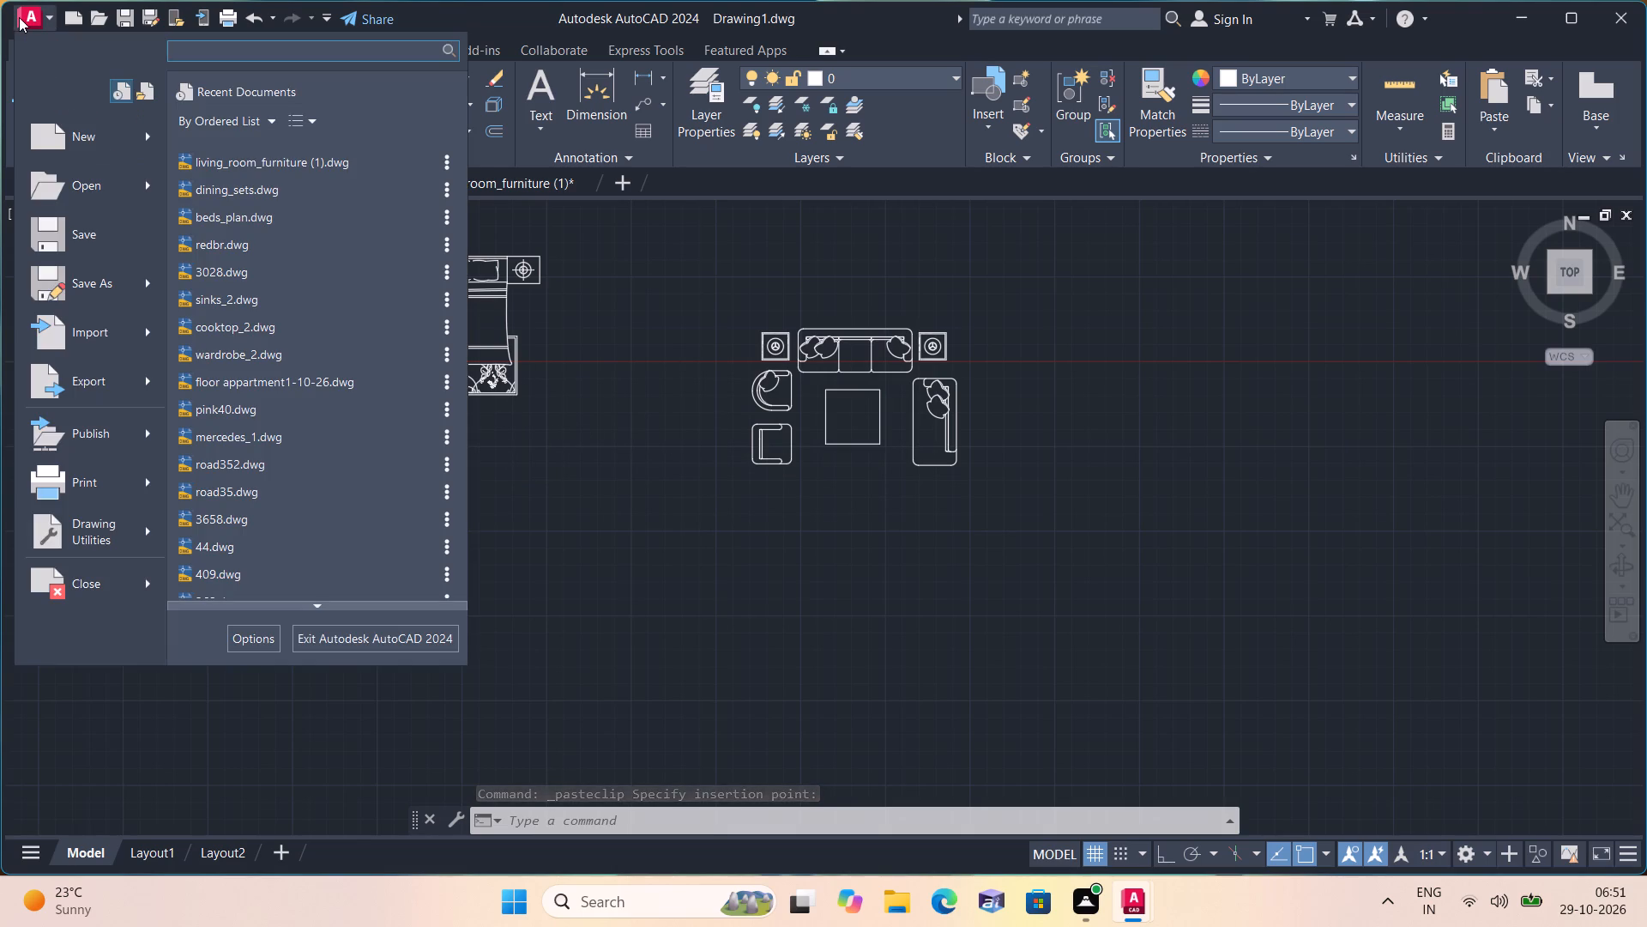
{"action": "left_click", "coordinate": [257, 292]}
{"action": "left_click", "coordinate": [870, 641]}
{"action": "left_click", "coordinate": [842, 611]}
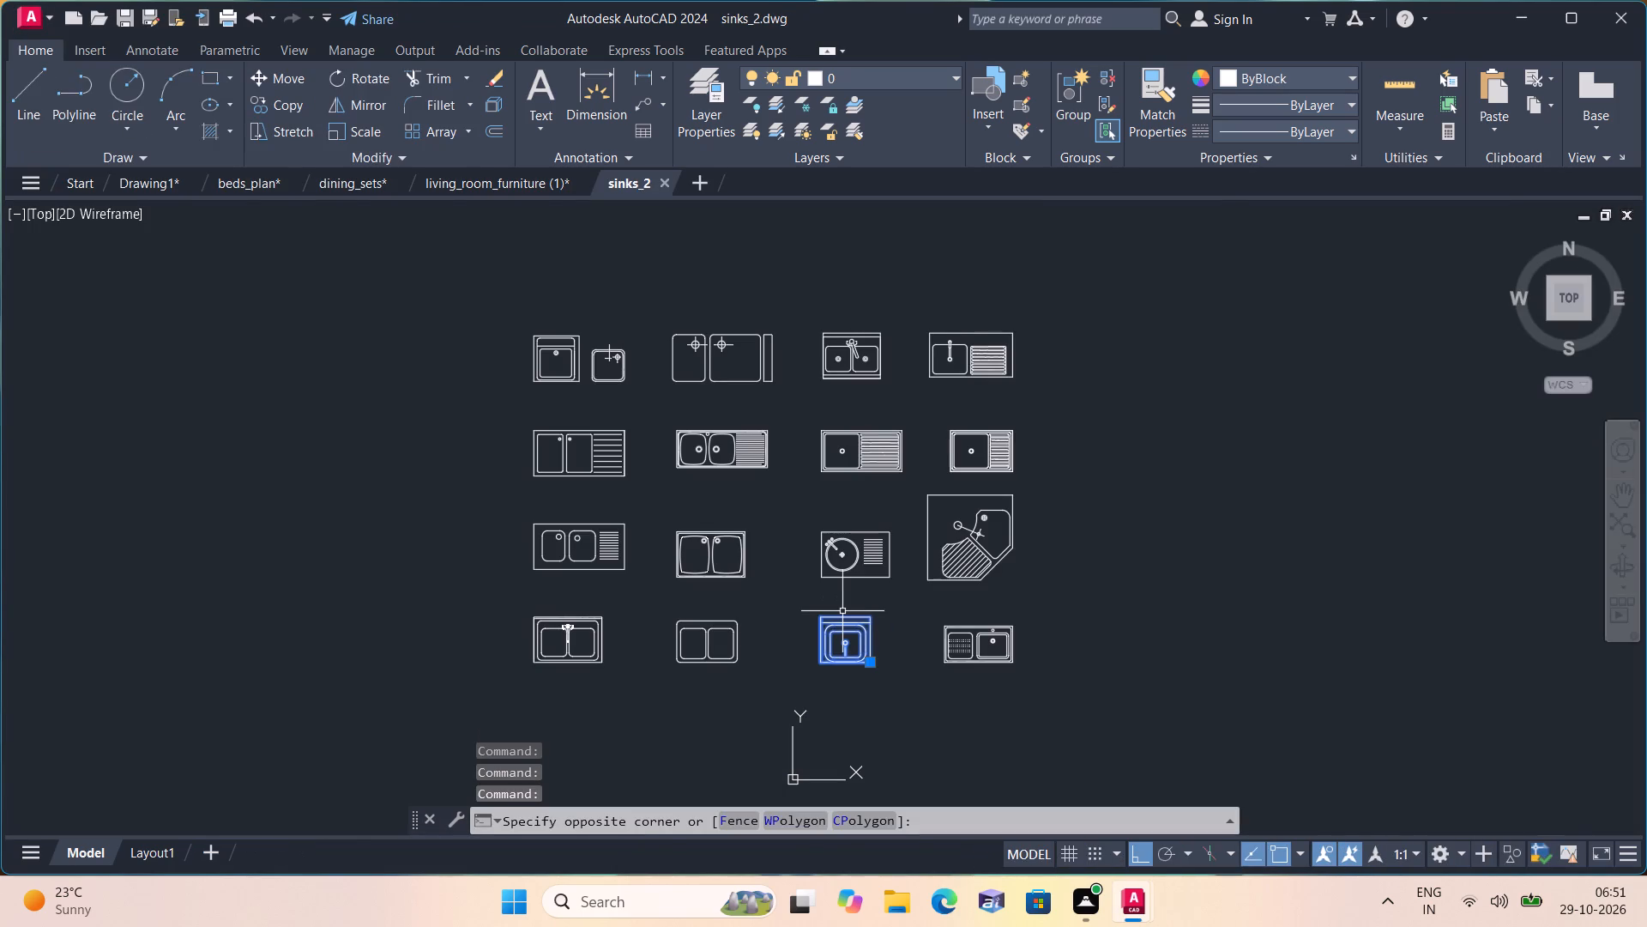
{"action": "key", "text": "ctrl+c"}
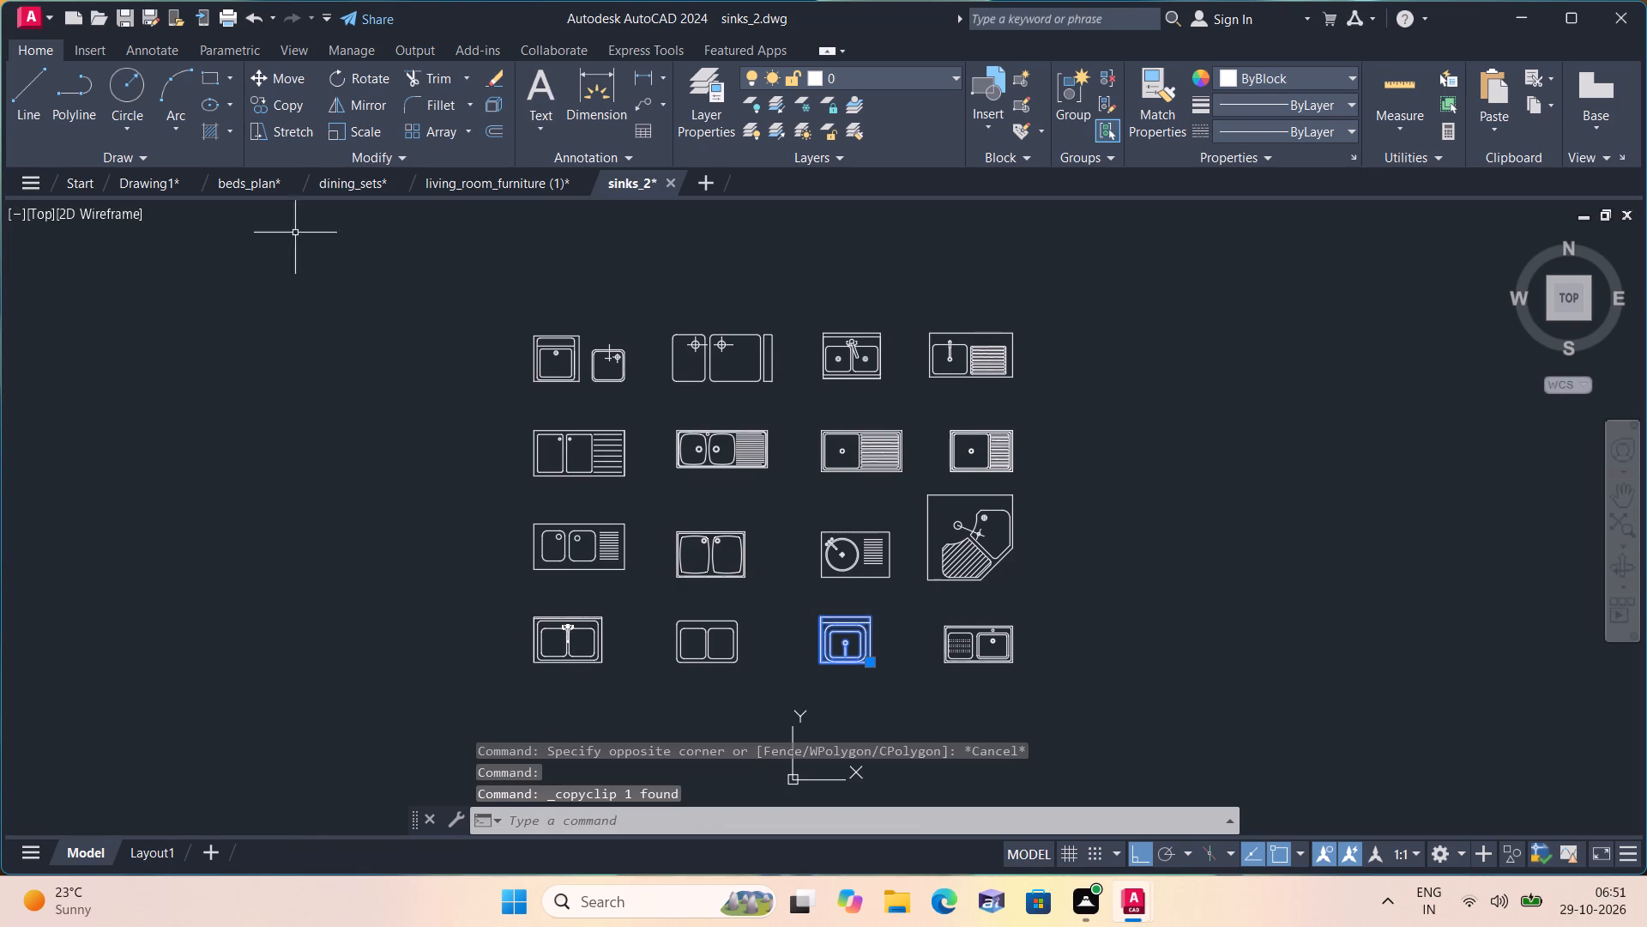
{"action": "left_click", "coordinate": [136, 188]}
{"action": "key", "text": "ctrl+v"}
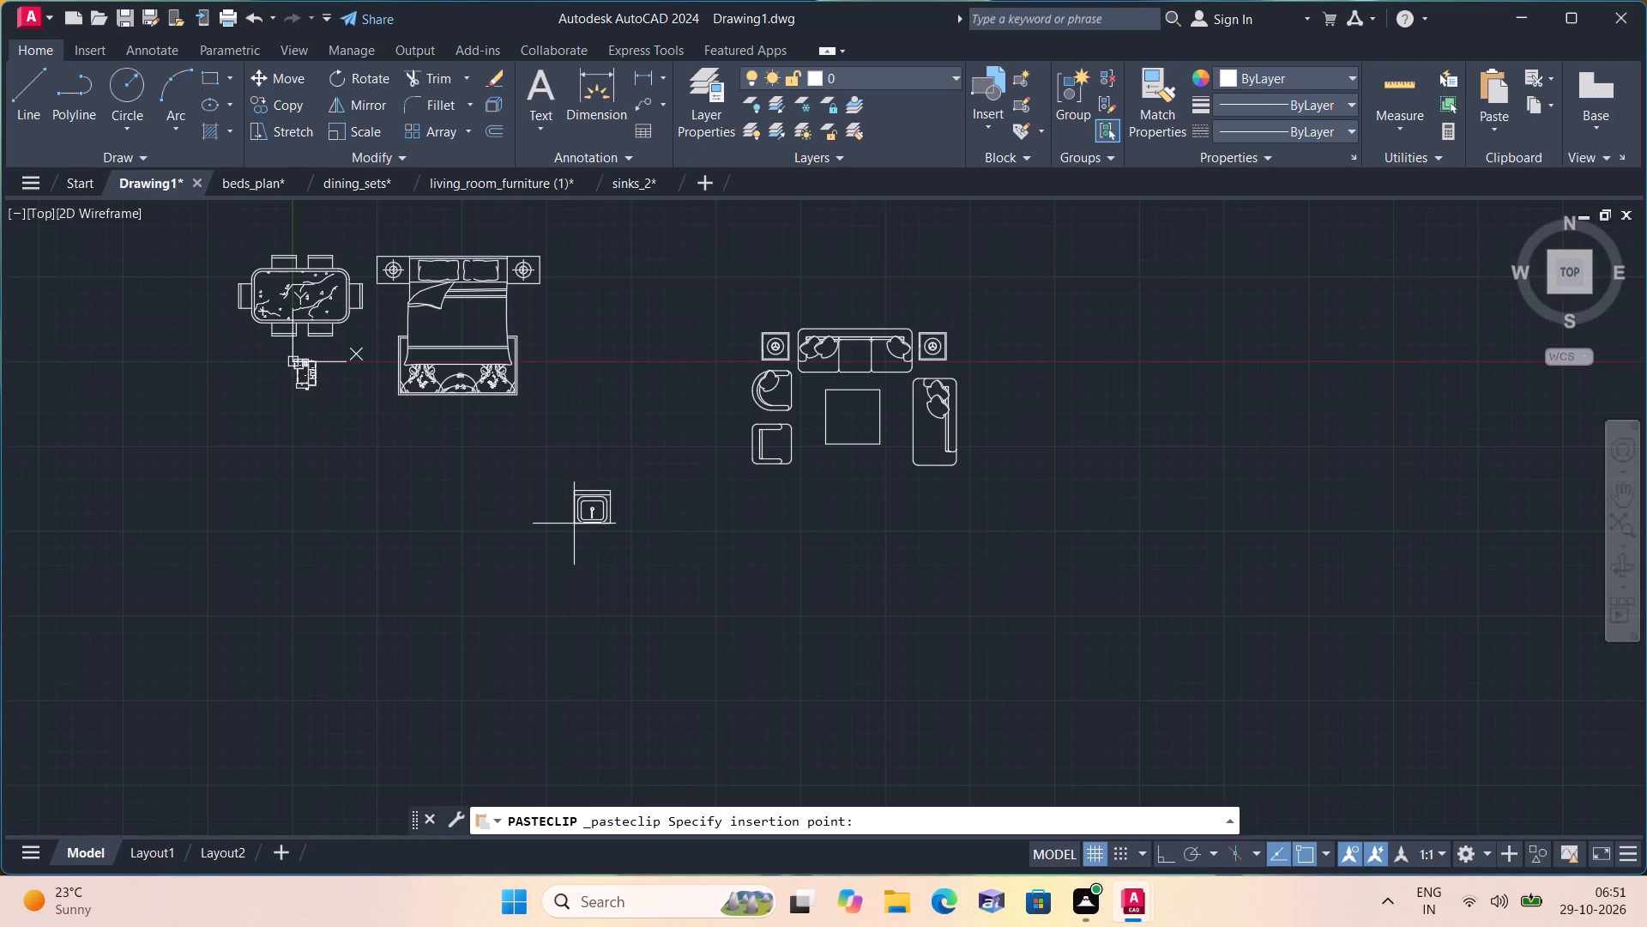
{"action": "left_click", "coordinate": [576, 524]}
Copy the complete three-burner cooktop from cooktop_2.dwg into Drawing1, between the bed and the sofa set.
{"action": "left_click", "coordinate": [21, 15]}
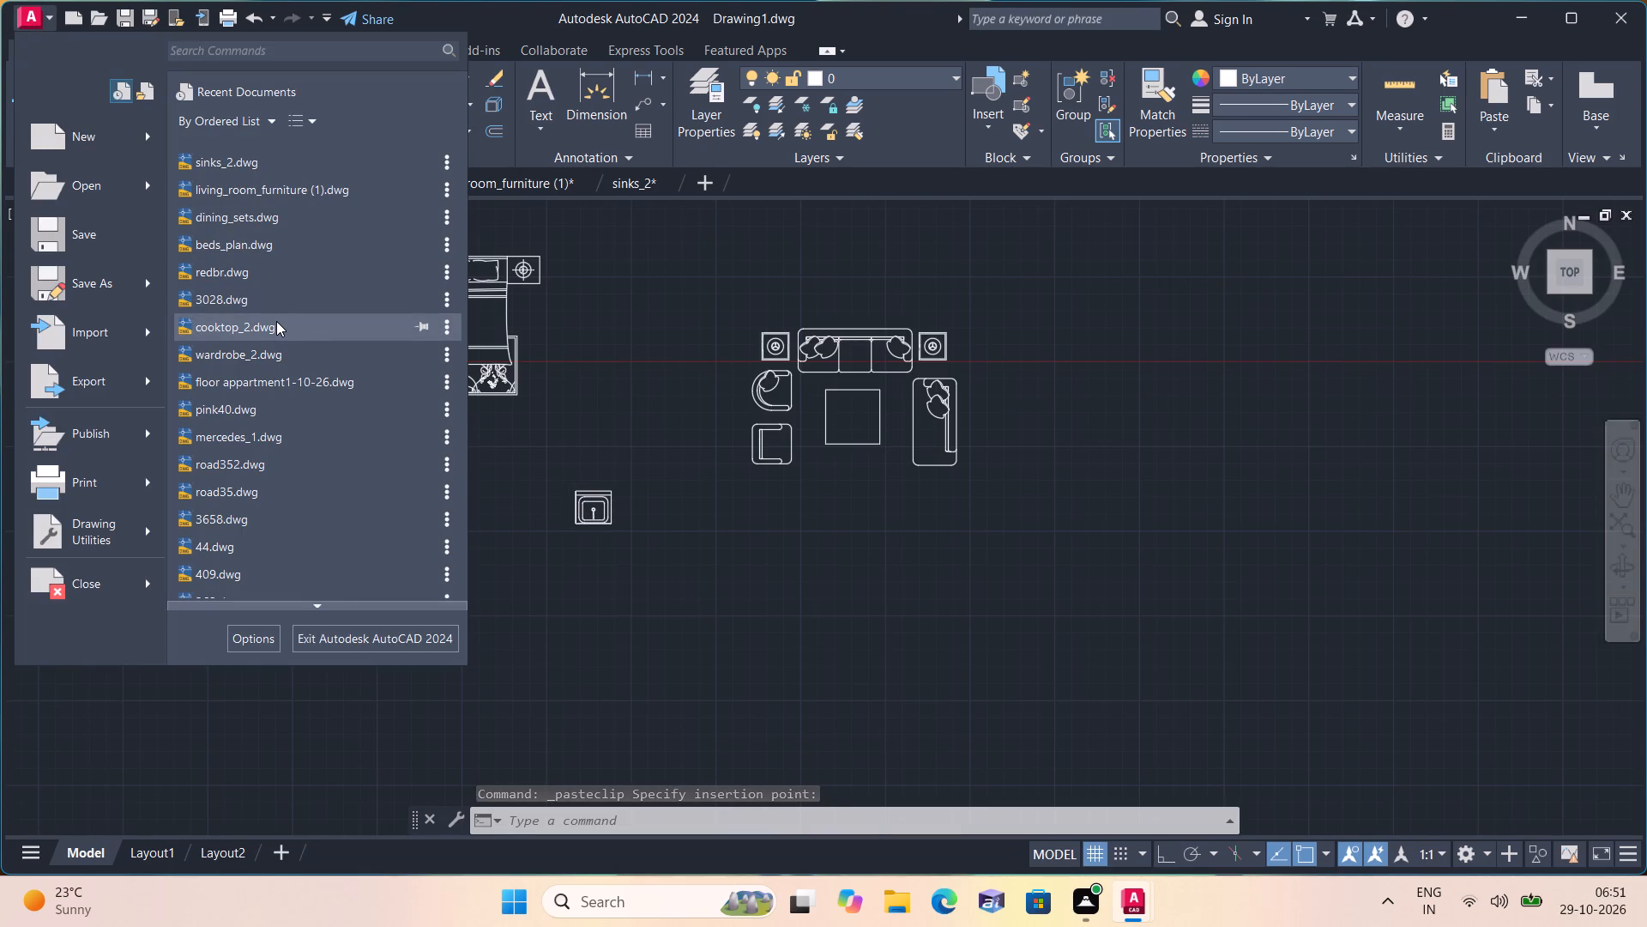
{"action": "left_click", "coordinate": [276, 321]}
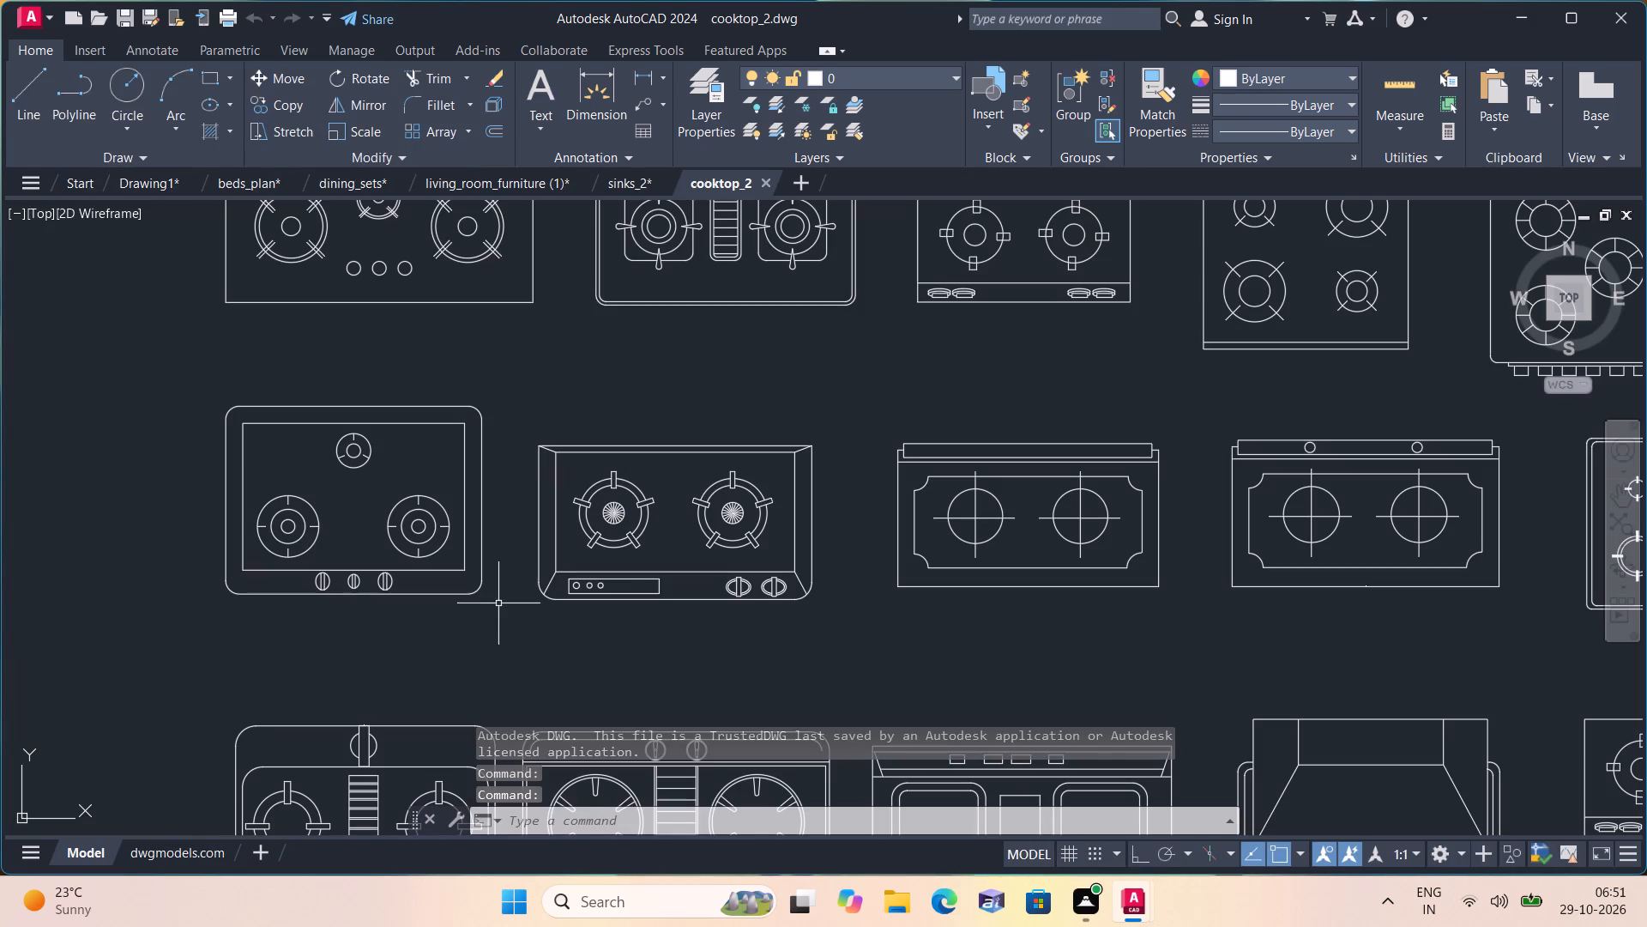
{"action": "left_click_drag", "start_coordinate": [496, 608], "coordinate": [470, 545]}
{"action": "left_click", "coordinate": [248, 367]}
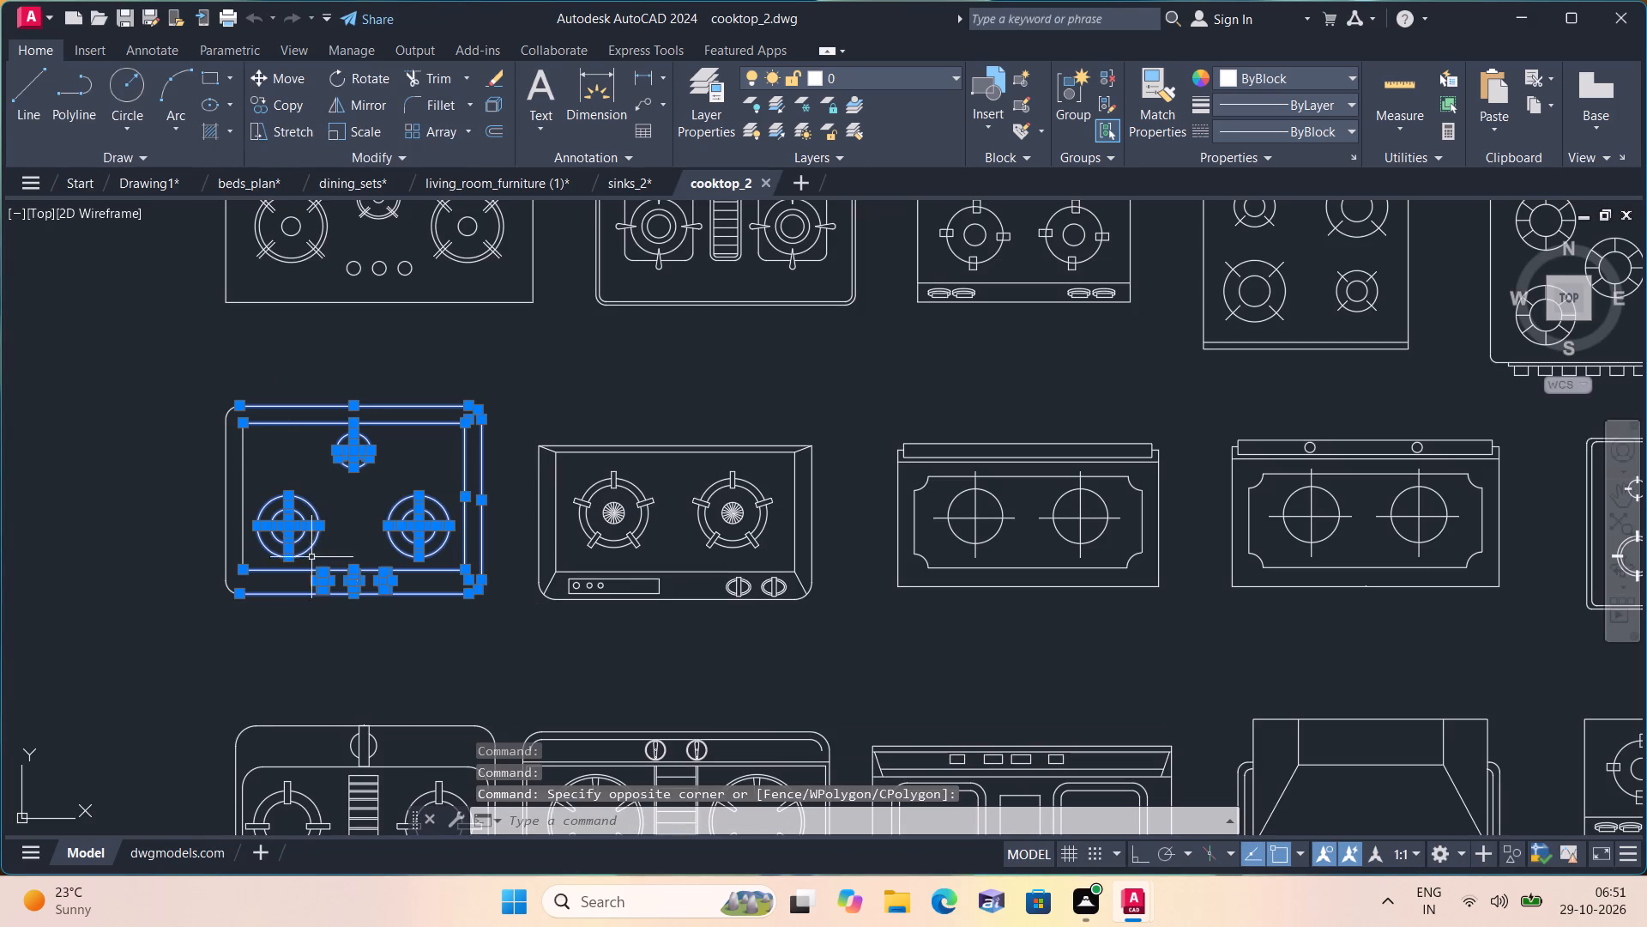
{"action": "left_click_drag", "start_coordinate": [313, 644], "coordinate": [308, 621]}
{"action": "left_click", "coordinate": [142, 373]}
{"action": "key", "text": "c"}
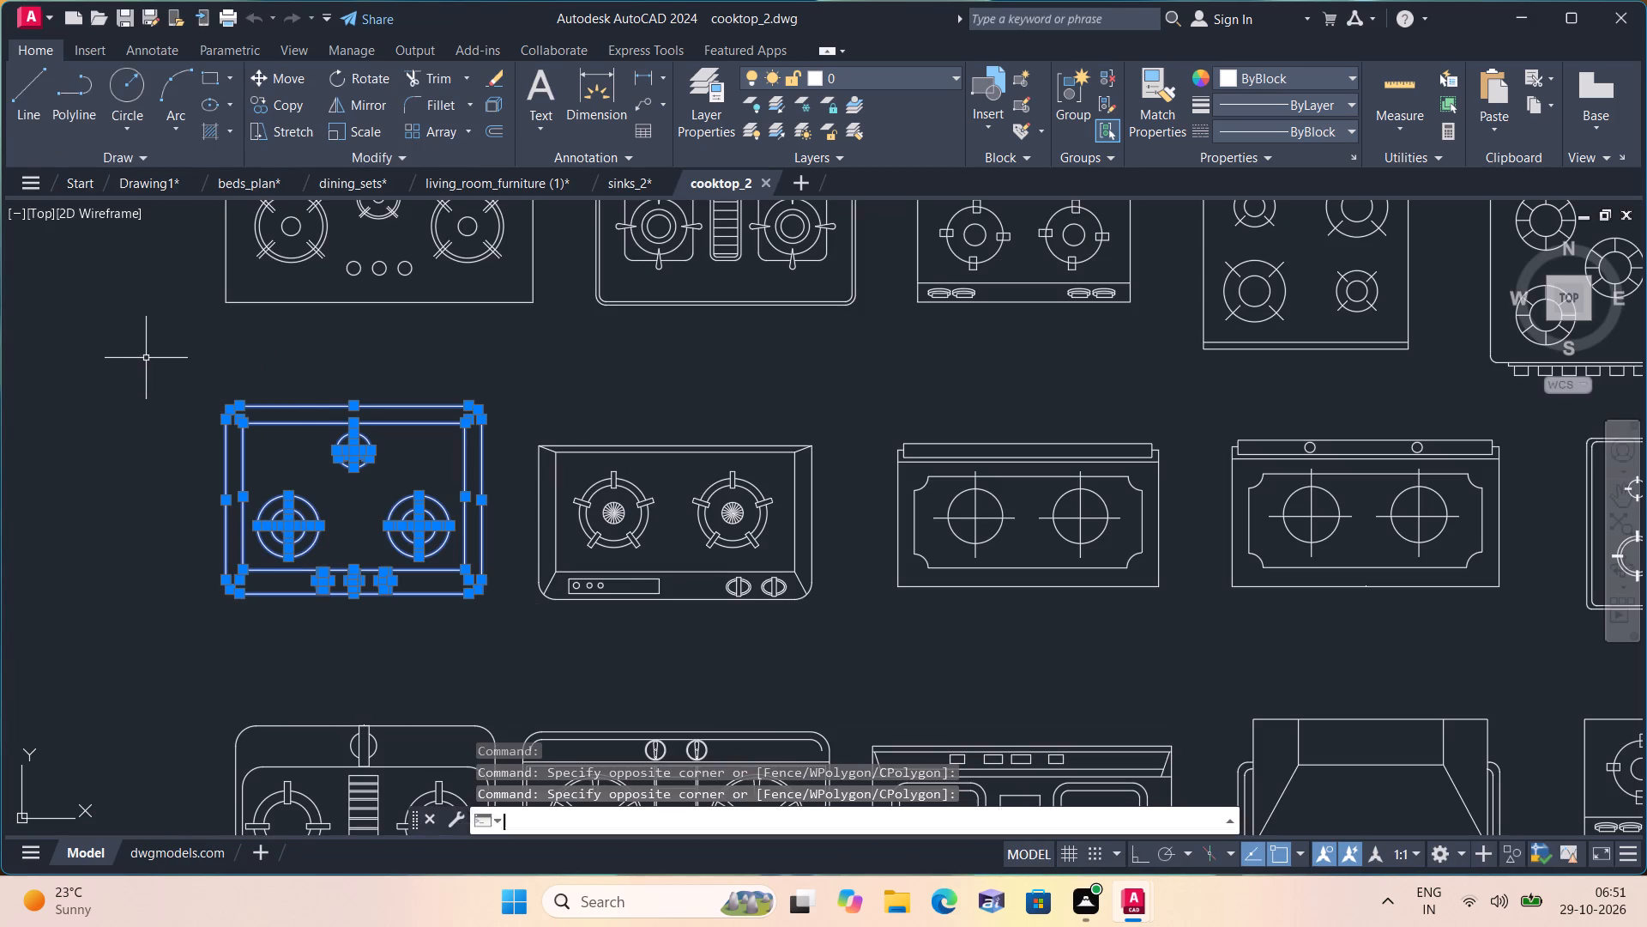
{"action": "key", "text": "BackSpace"}
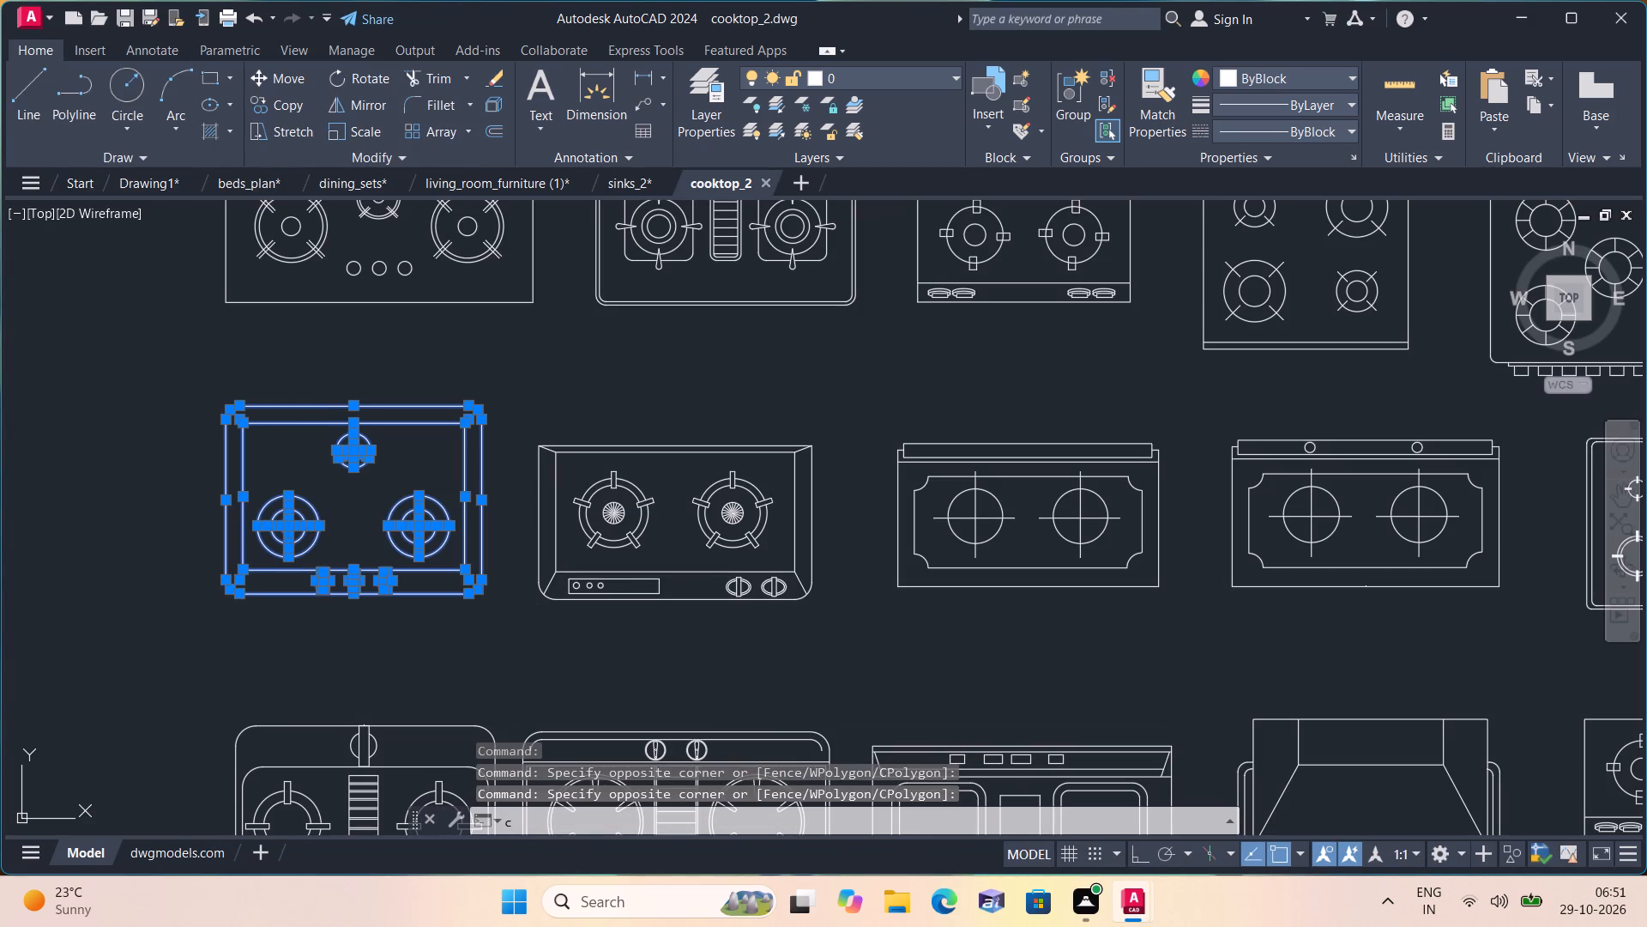
{"action": "key", "text": "ctrl+c"}
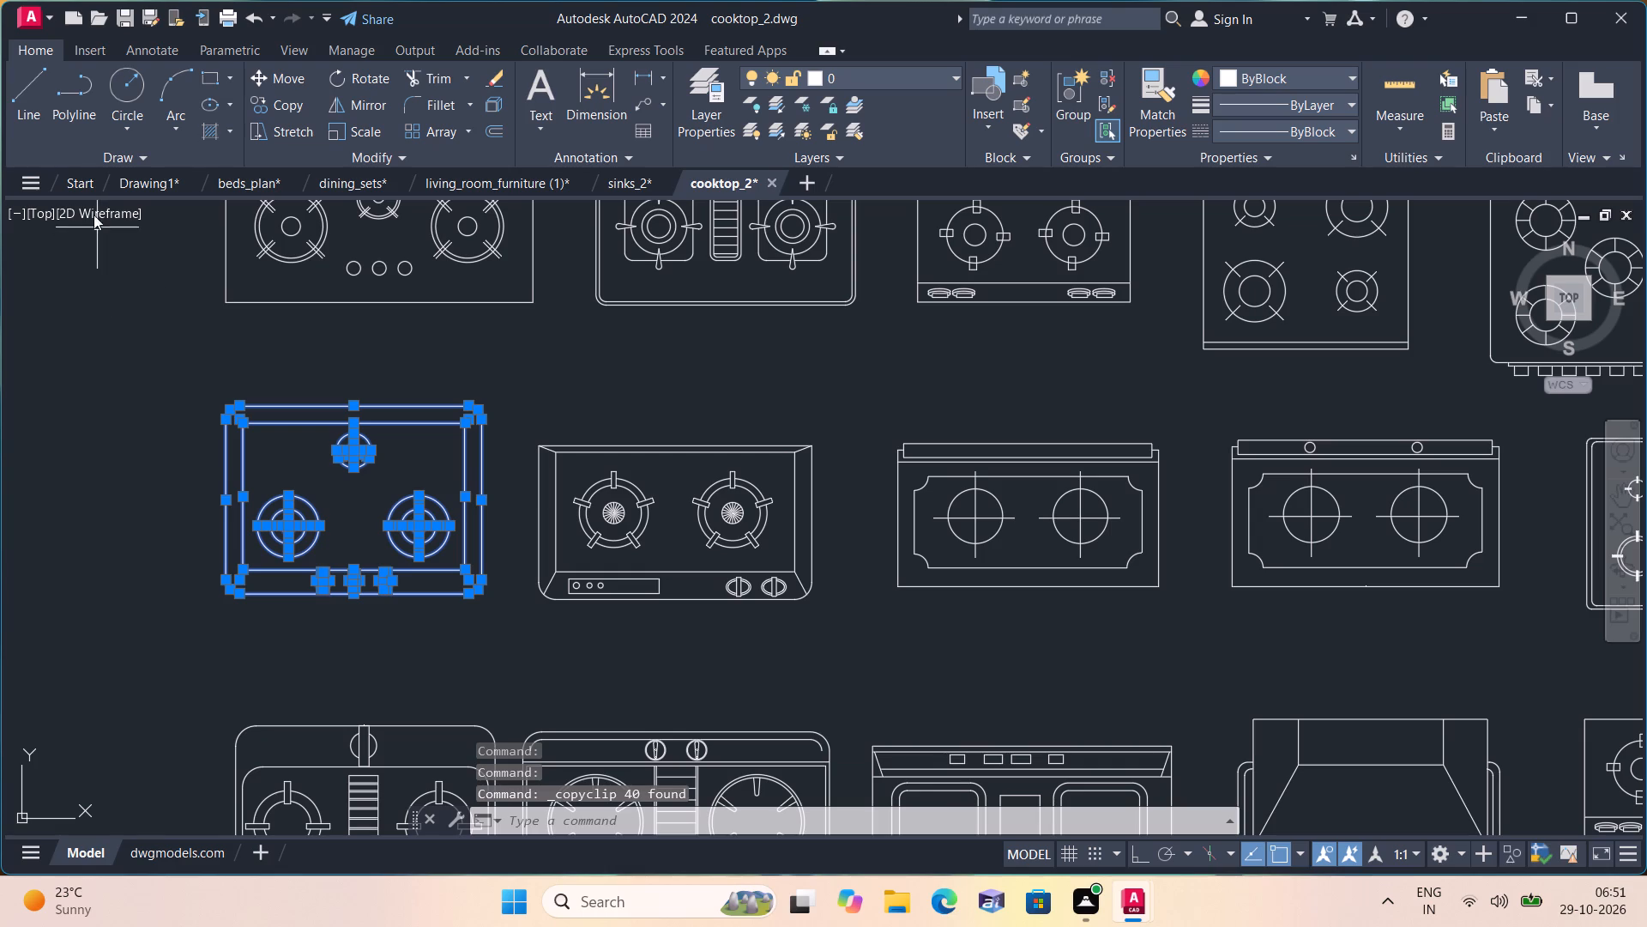
{"action": "left_click", "coordinate": [132, 182]}
{"action": "key", "text": "ctrl+v"}
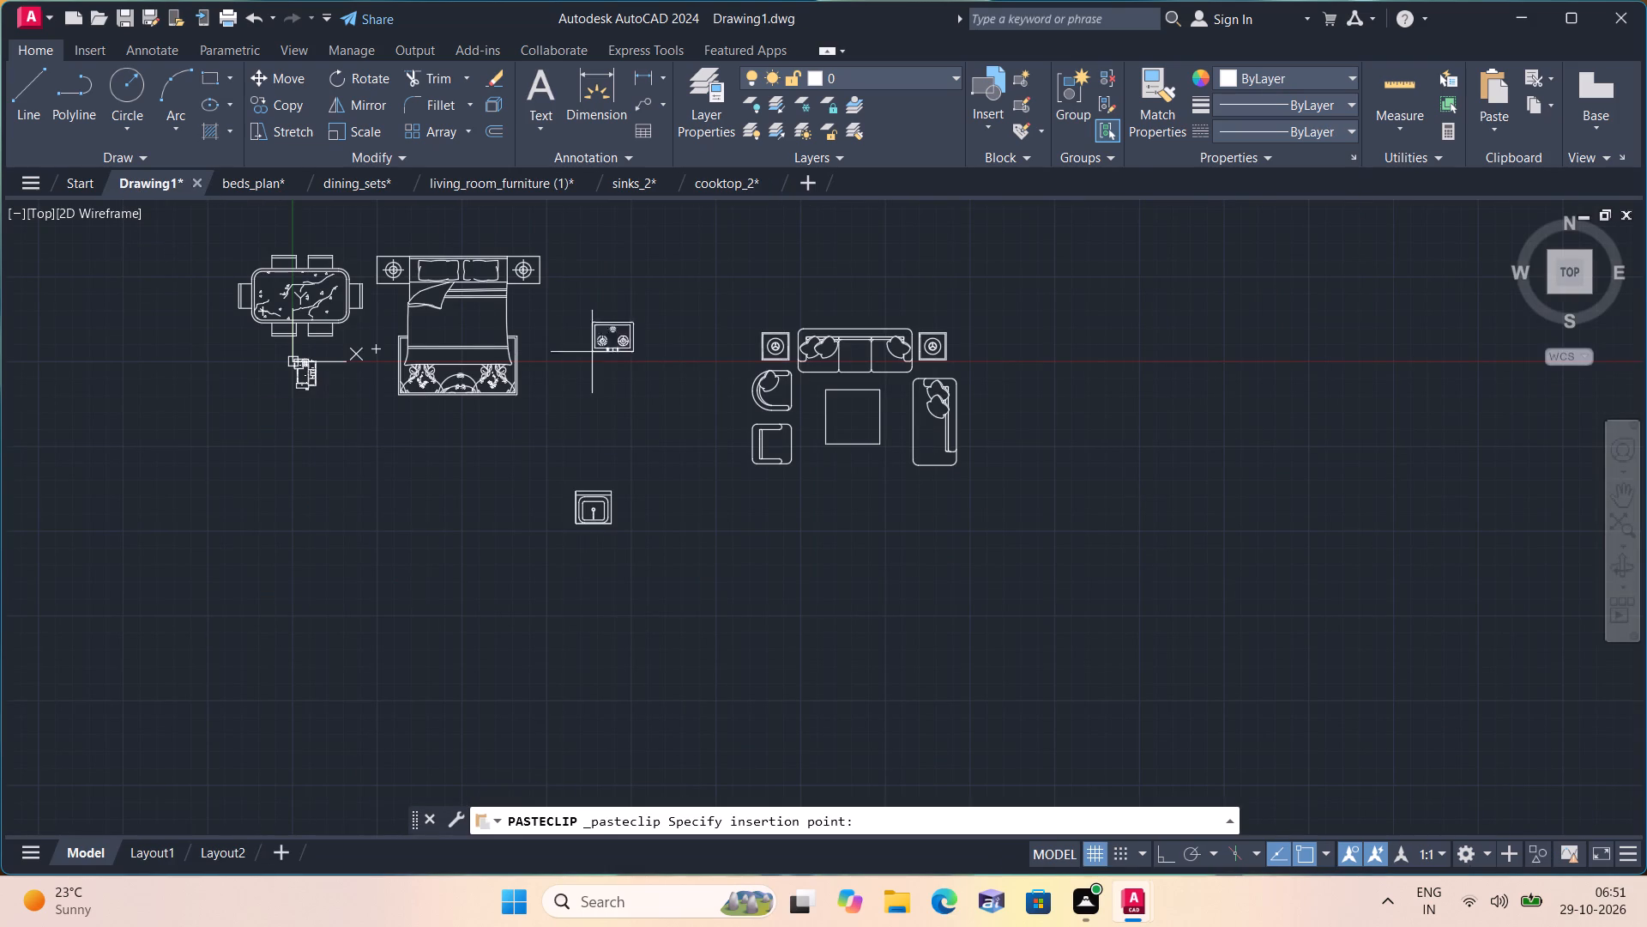
{"action": "left_click", "coordinate": [643, 354]}
With Ortho mode on, rotate the PUJA ROOM label 90° so it reads vertically along the wall near window W2.
{"action": "scroll", "coordinate": [643, 394], "scroll_direction": "up", "scroll_amount": 1}
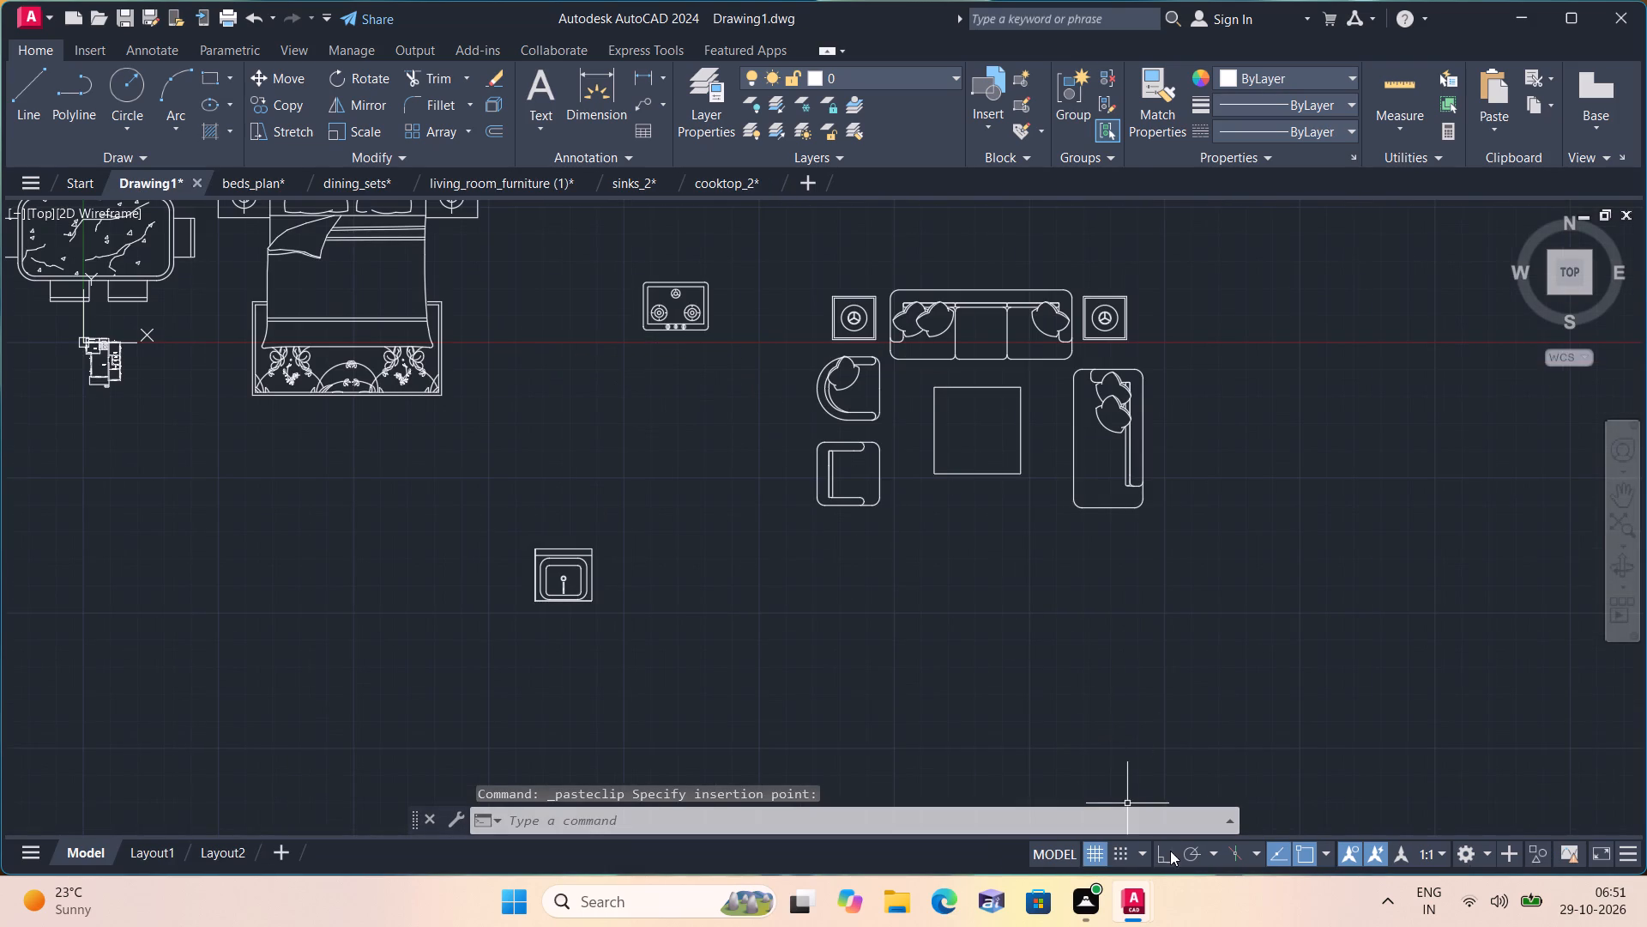
{"action": "left_click", "coordinate": [1172, 855]}
{"action": "middle_click_drag", "start_coordinate": [120, 288], "coordinate": [573, 591]}
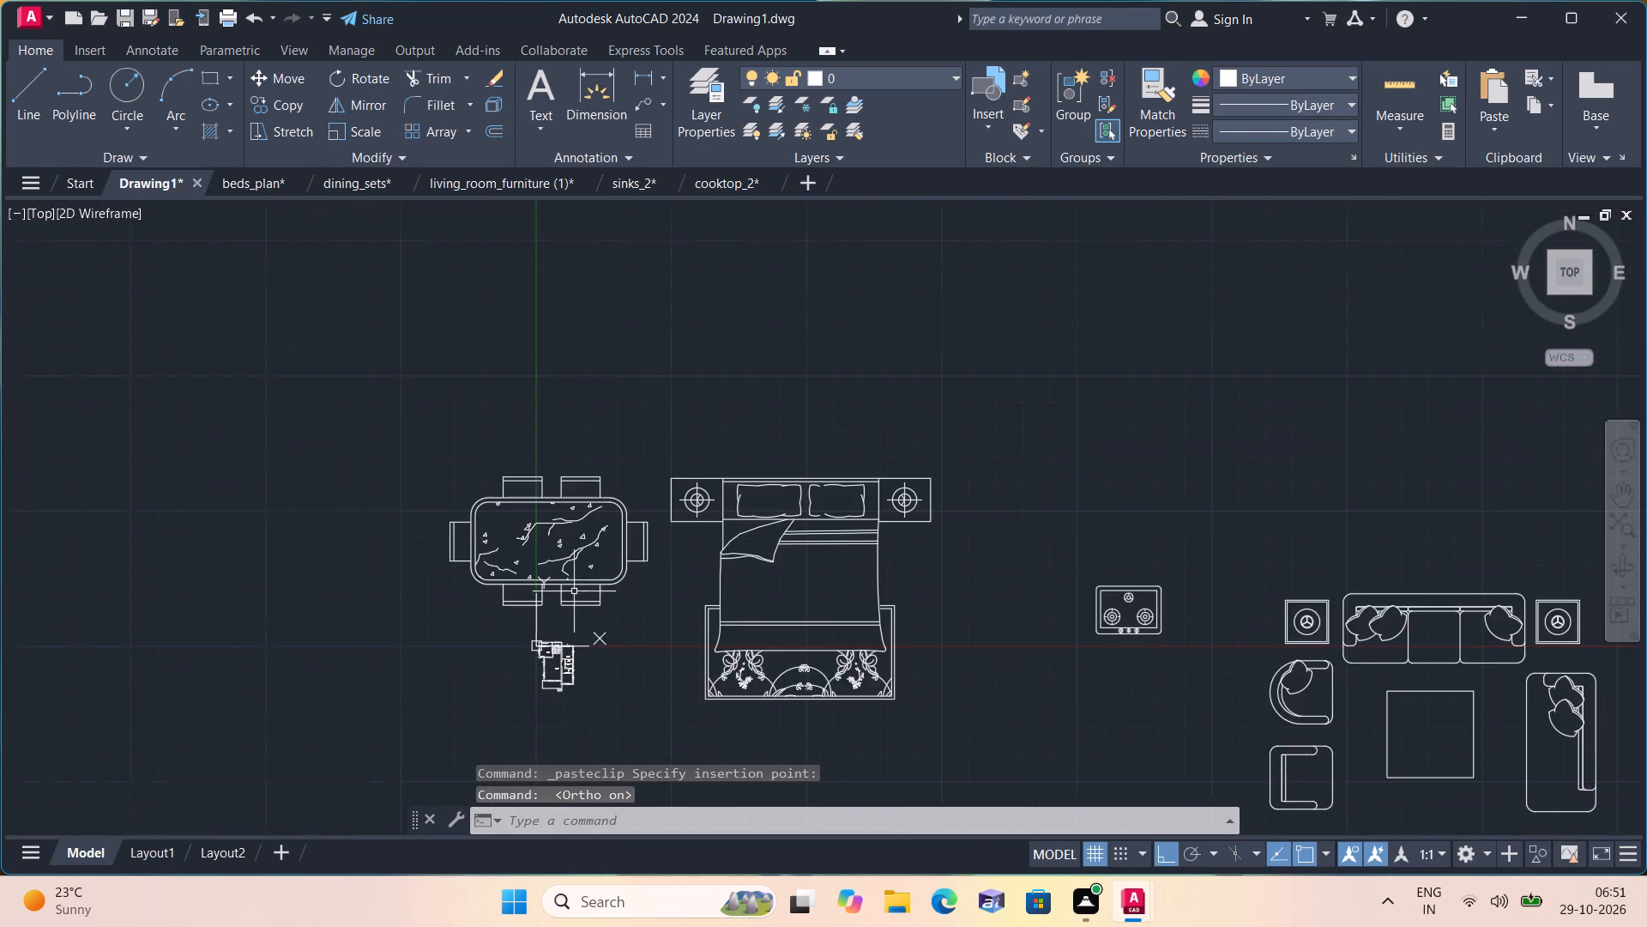
{"action": "scroll", "coordinate": [526, 559], "scroll_direction": "up", "scroll_amount": 2}
{"action": "scroll", "coordinate": [1028, 571], "scroll_direction": "down", "scroll_amount": 2}
{"action": "middle_click_drag", "start_coordinate": [1004, 559], "coordinate": [818, 300]}
{"action": "scroll", "coordinate": [677, 415], "scroll_direction": "up", "scroll_amount": 2}
{"action": "scroll", "coordinate": [609, 379], "scroll_direction": "up", "scroll_amount": 5}
{"action": "scroll", "coordinate": [809, 638], "scroll_direction": "up", "scroll_amount": 2}
{"action": "middle_click_drag", "start_coordinate": [800, 625], "coordinate": [682, 495]}
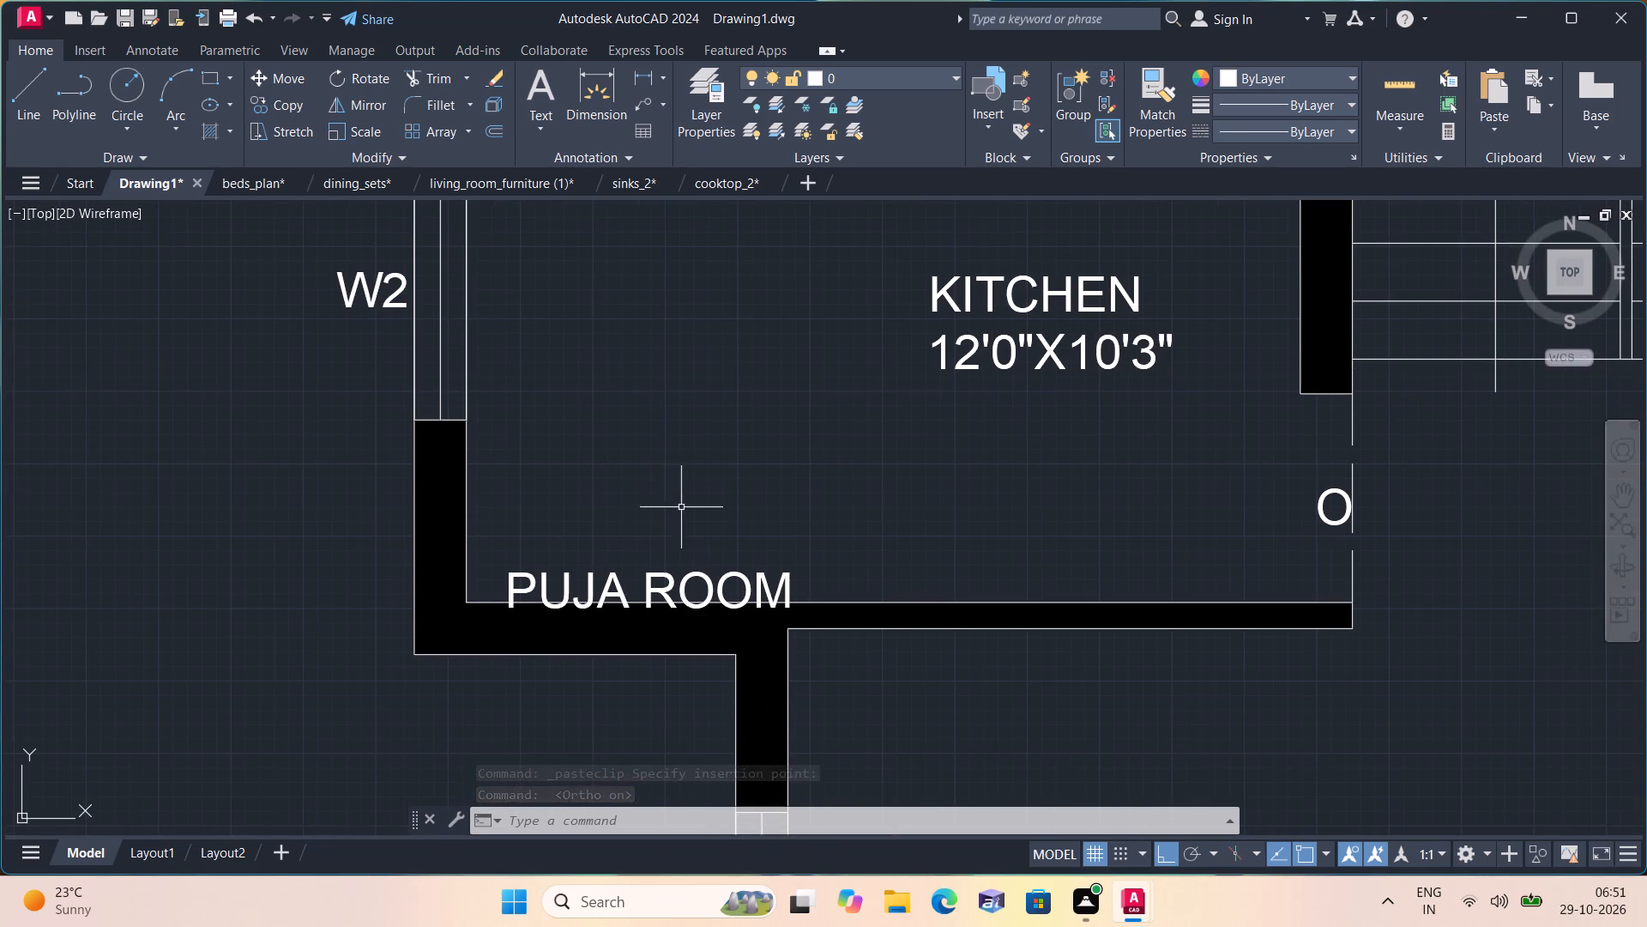
{"action": "left_click", "coordinate": [588, 580]}
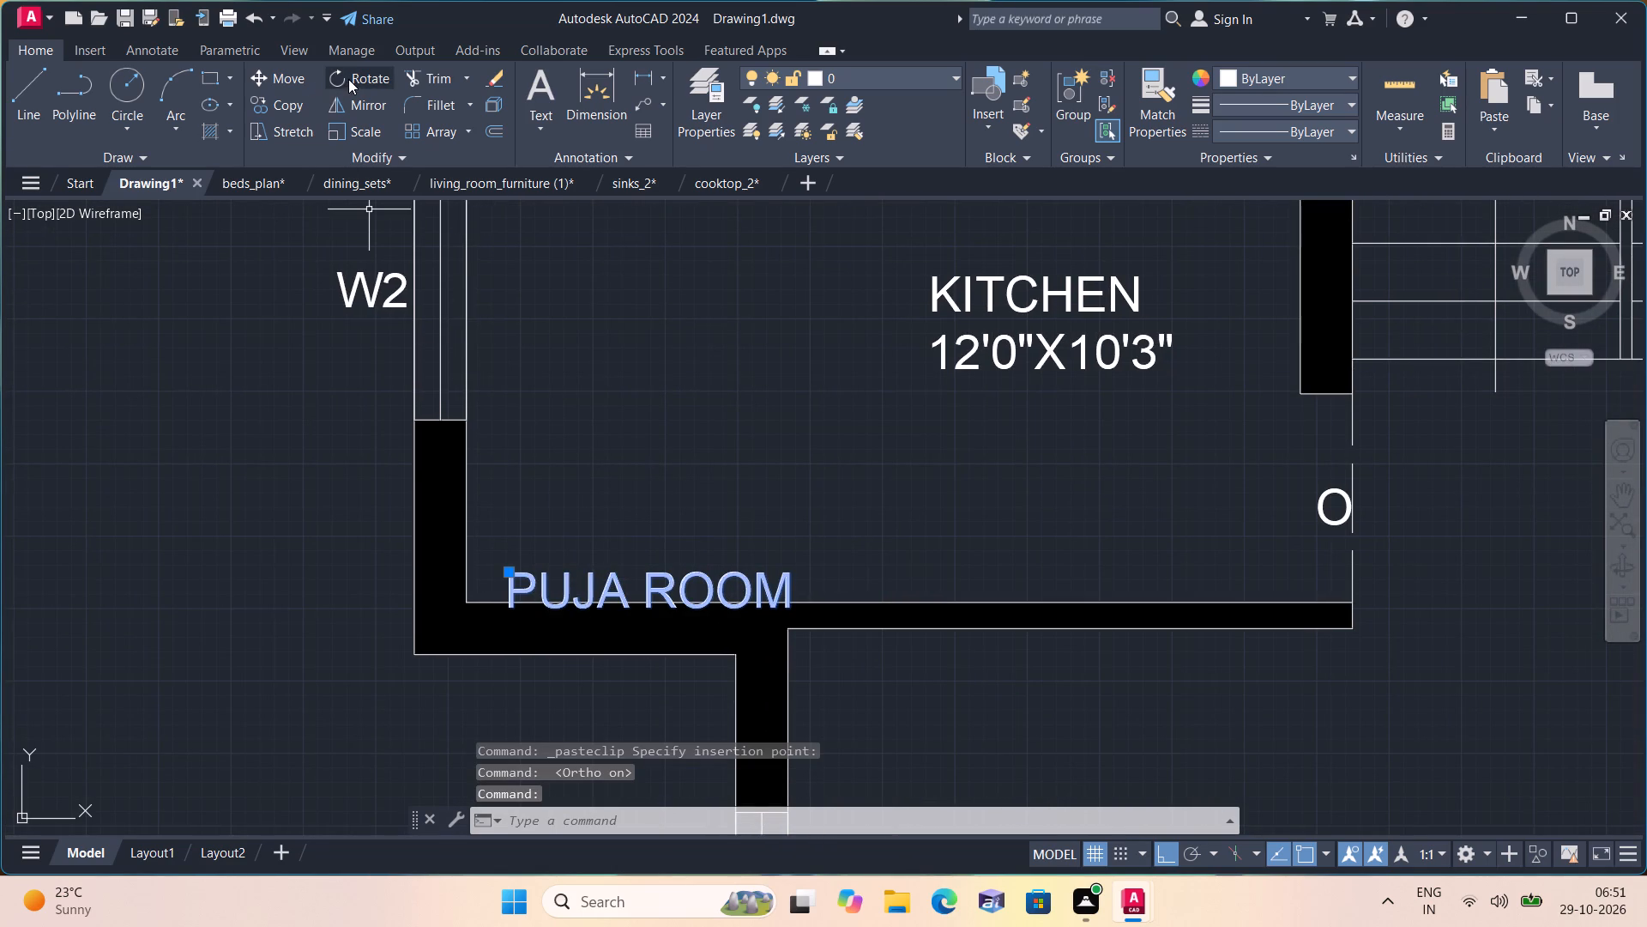
{"action": "left_click", "coordinate": [348, 78]}
{"action": "left_click", "coordinate": [636, 573]}
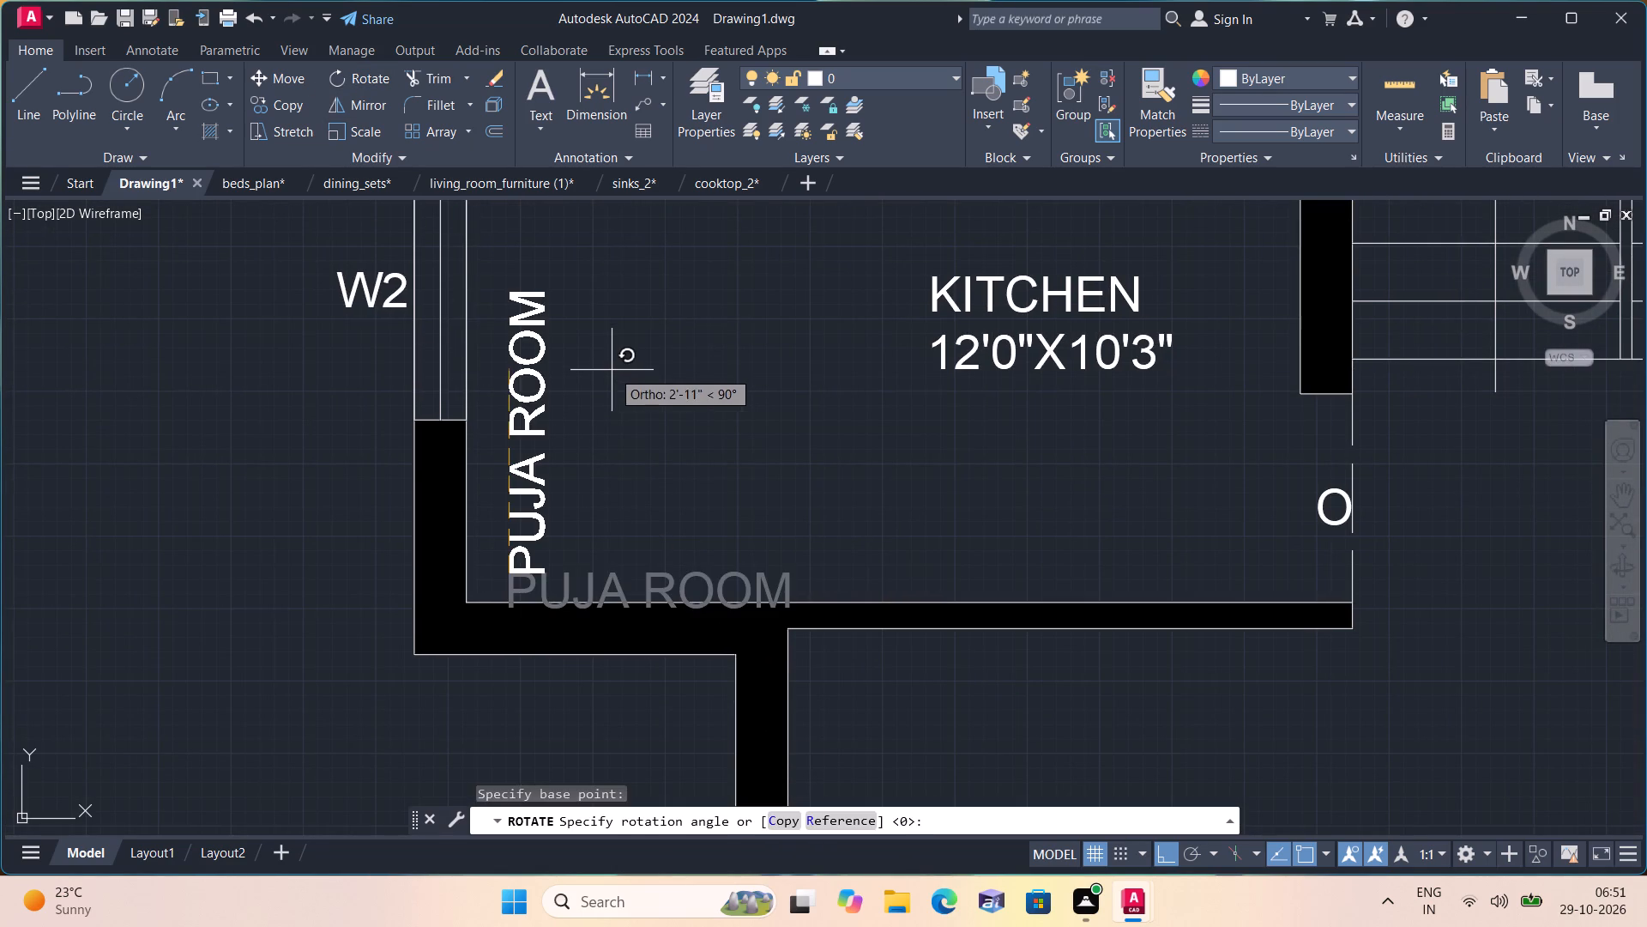
{"action": "left_click", "coordinate": [595, 333]}
Rotate the pasted sink 90° counterclockwise about its lower corner.
{"action": "scroll", "coordinate": [595, 333], "scroll_direction": "down", "scroll_amount": 7}
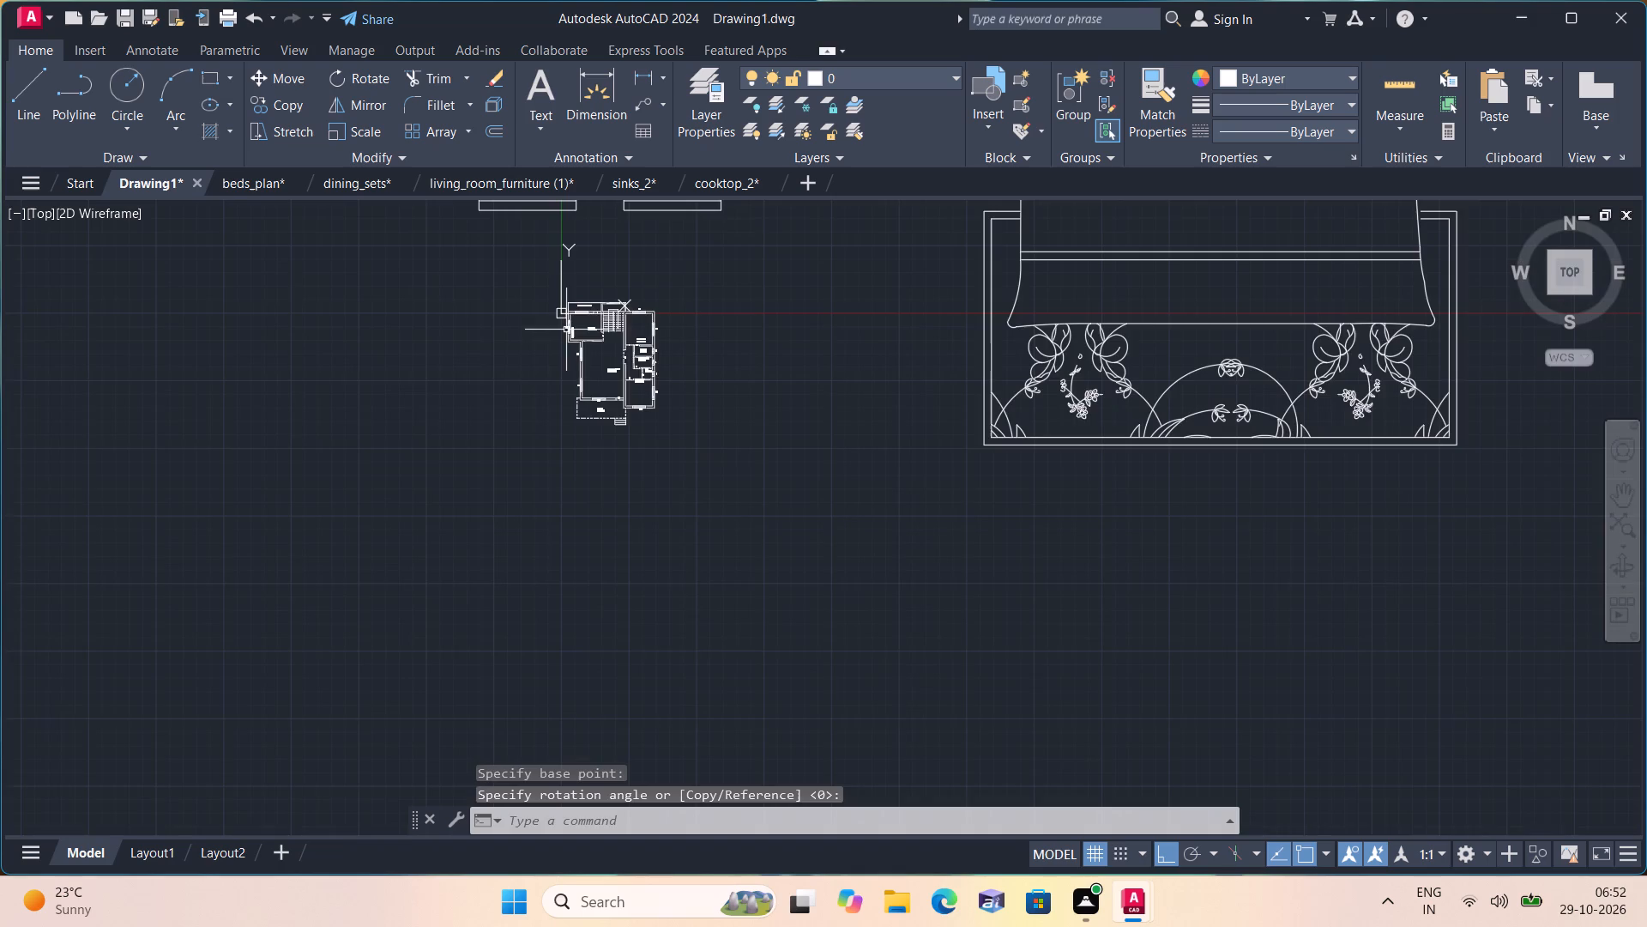
{"action": "scroll", "coordinate": [660, 332], "scroll_direction": "down", "scroll_amount": 4}
{"action": "middle_click_drag", "start_coordinate": [709, 325], "coordinate": [582, 337]}
{"action": "scroll", "coordinate": [699, 423], "scroll_direction": "up", "scroll_amount": 2}
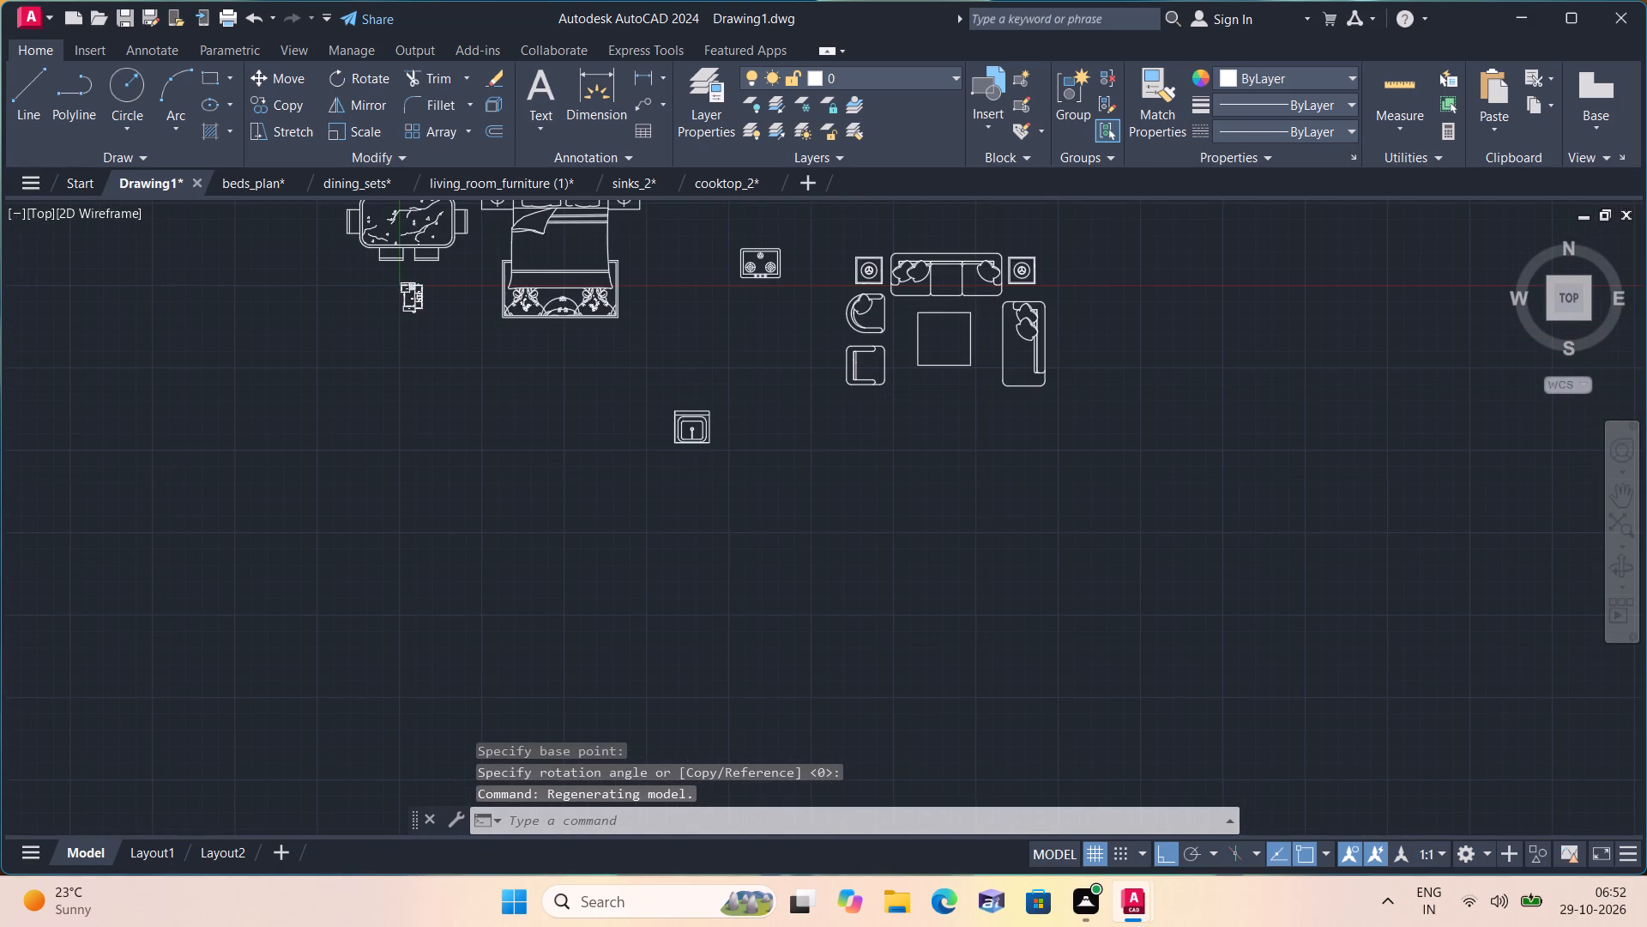
{"action": "left_click", "coordinate": [699, 418]}
{"action": "left_click", "coordinate": [368, 80]}
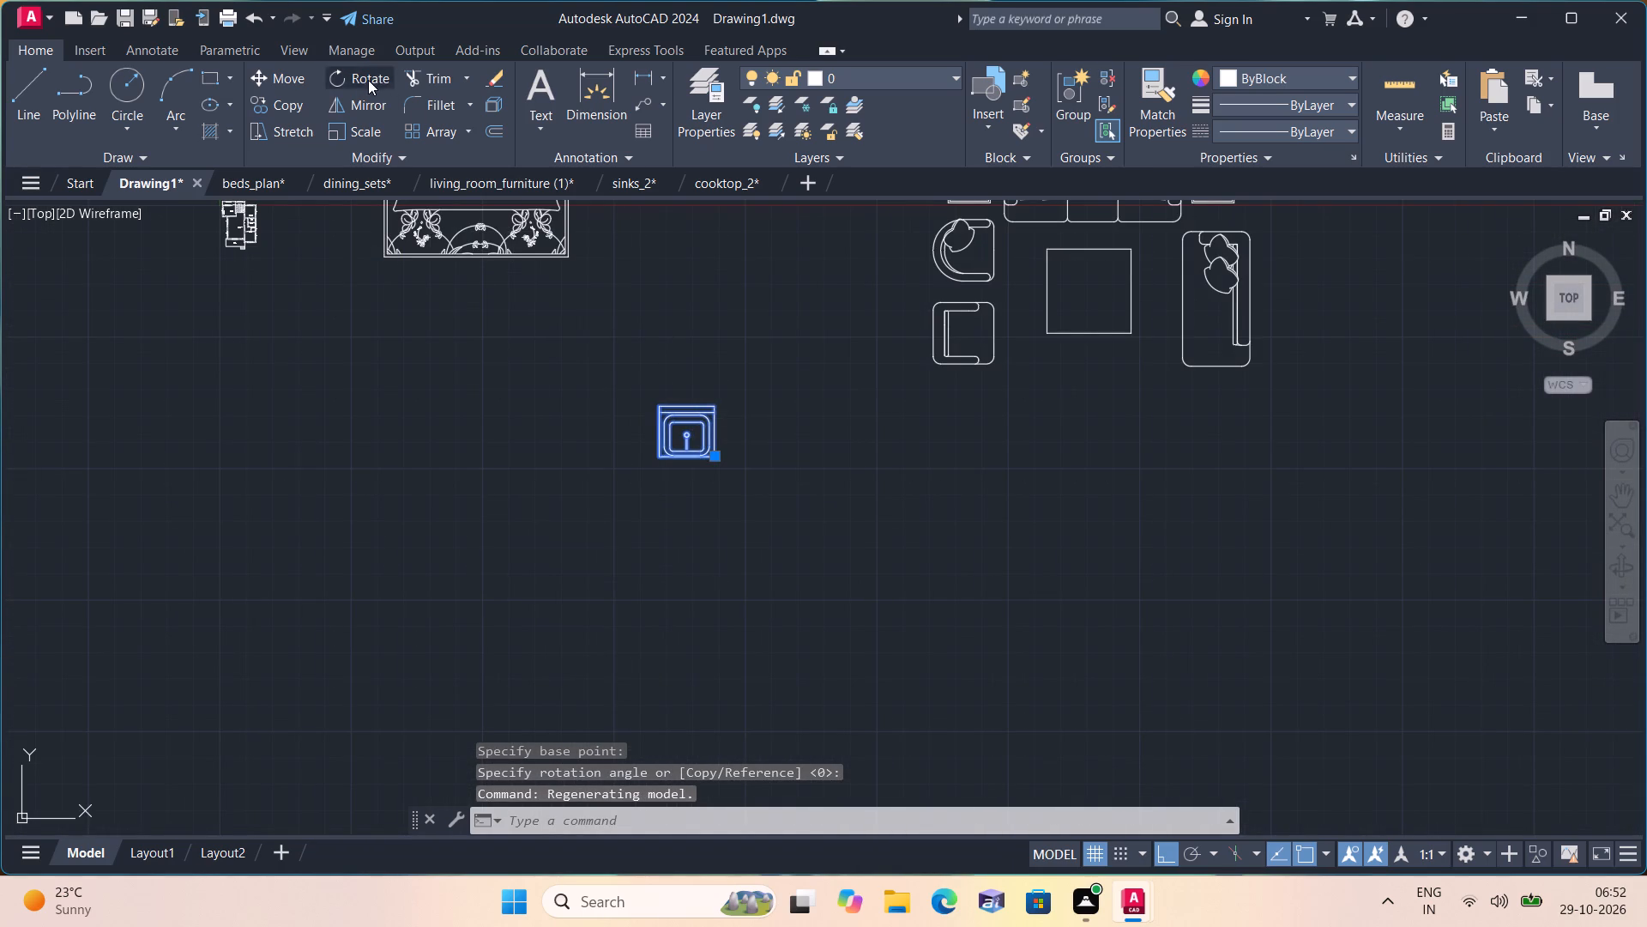
{"action": "left_click_drag", "start_coordinate": [713, 470], "coordinate": [712, 457]}
{"action": "left_click", "coordinate": [715, 394]}
Rotate the whole sofa set, including its side tables, armchairs, chaise and centre table, 90° counterclockwise.
{"action": "middle_click_drag", "start_coordinate": [709, 368], "coordinate": [666, 461]}
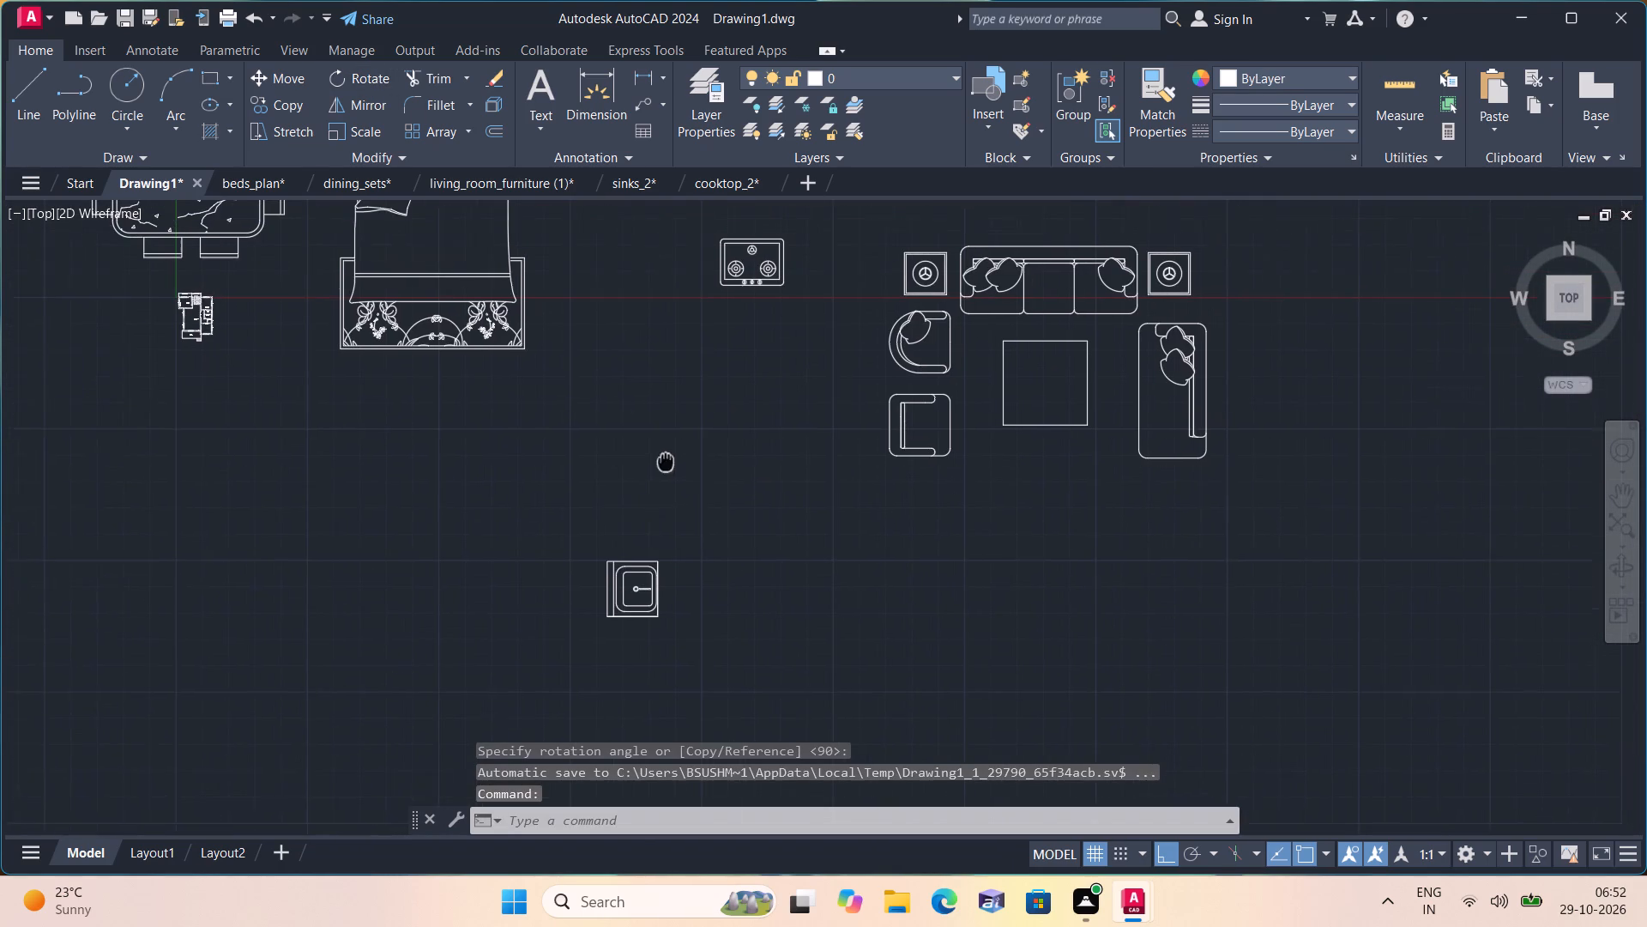
{"action": "middle_click_drag", "start_coordinate": [666, 461], "coordinate": [665, 465]}
{"action": "left_click", "coordinate": [1254, 512]}
{"action": "left_click", "coordinate": [834, 228]}
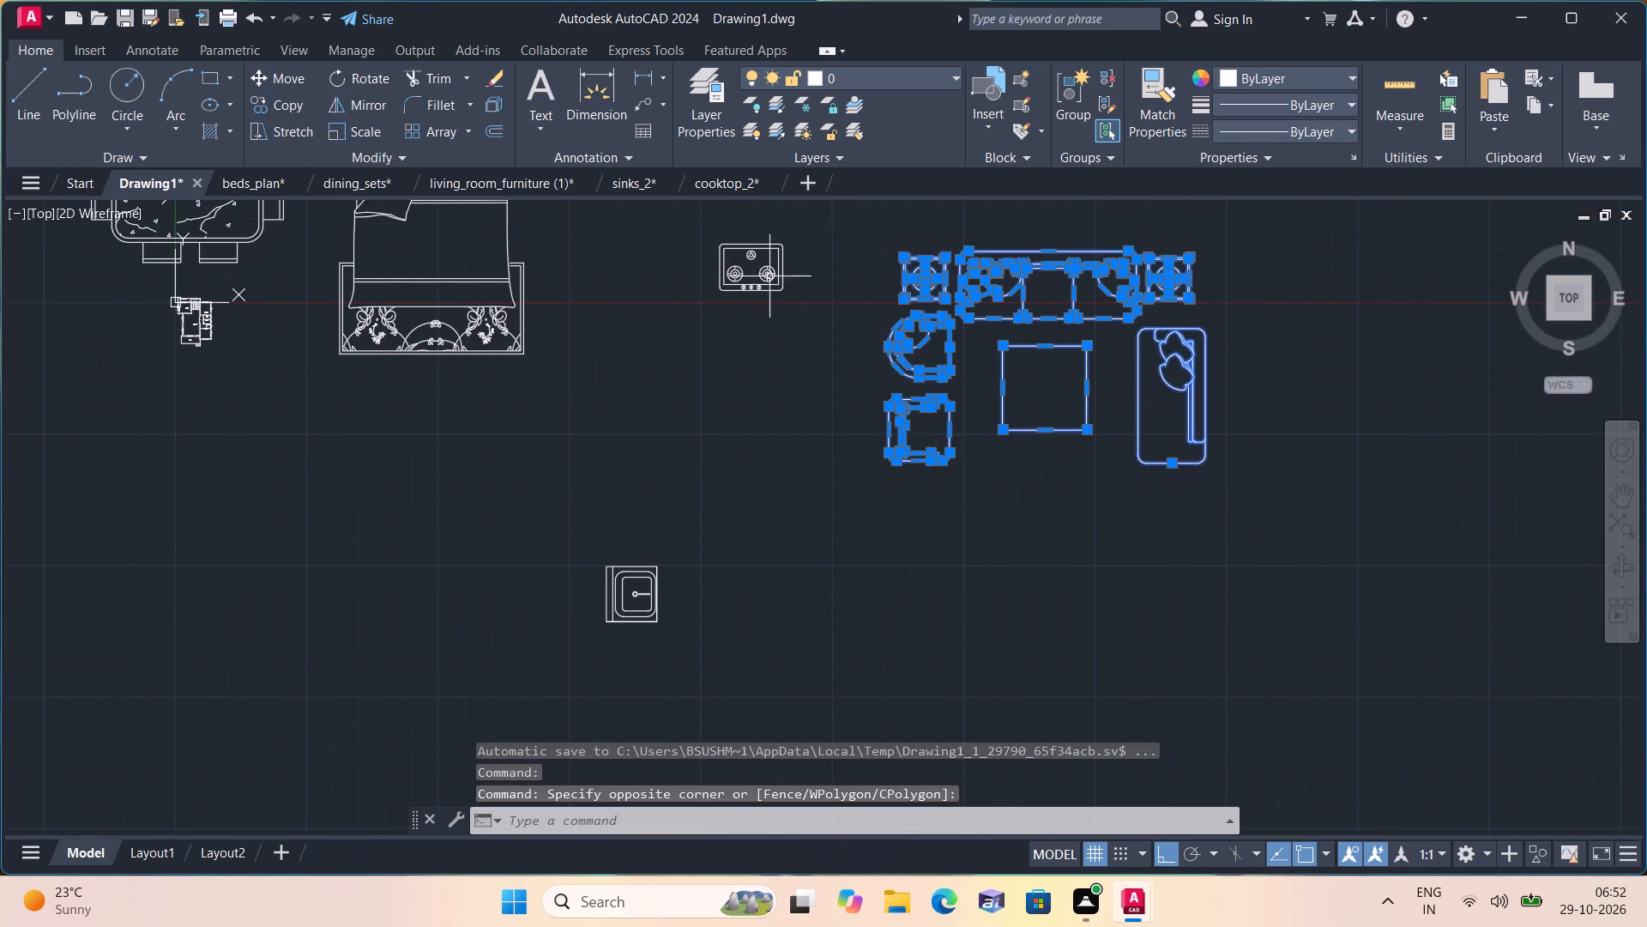
{"action": "left_click", "coordinate": [359, 76]}
{"action": "left_click", "coordinate": [984, 441]}
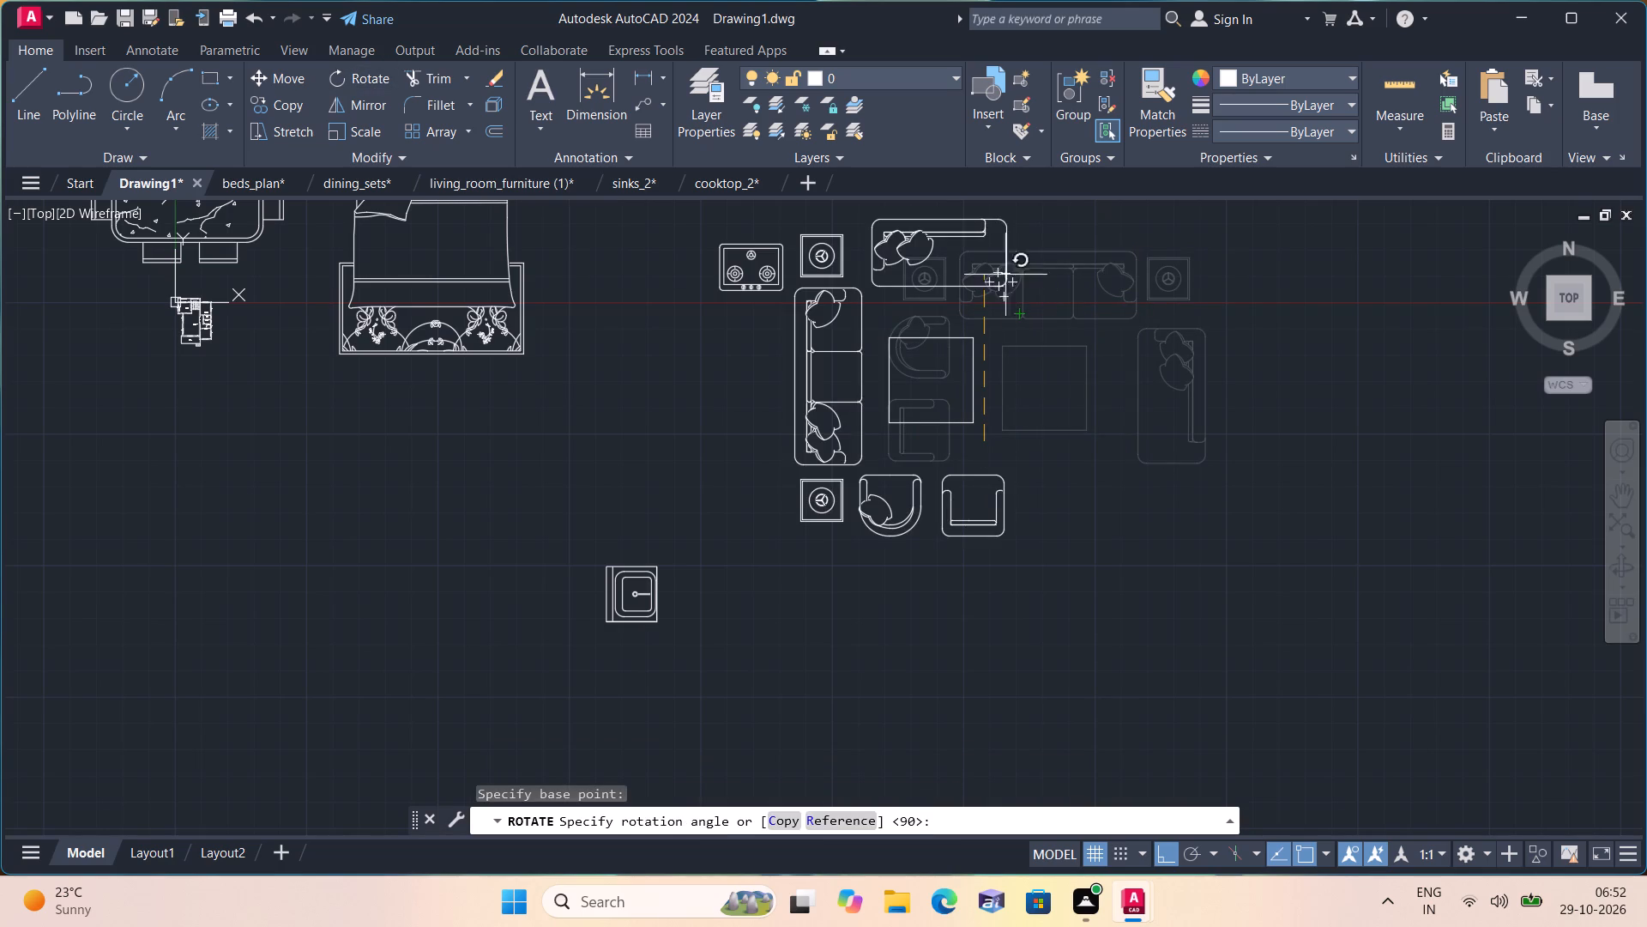
{"action": "left_click", "coordinate": [986, 204]}
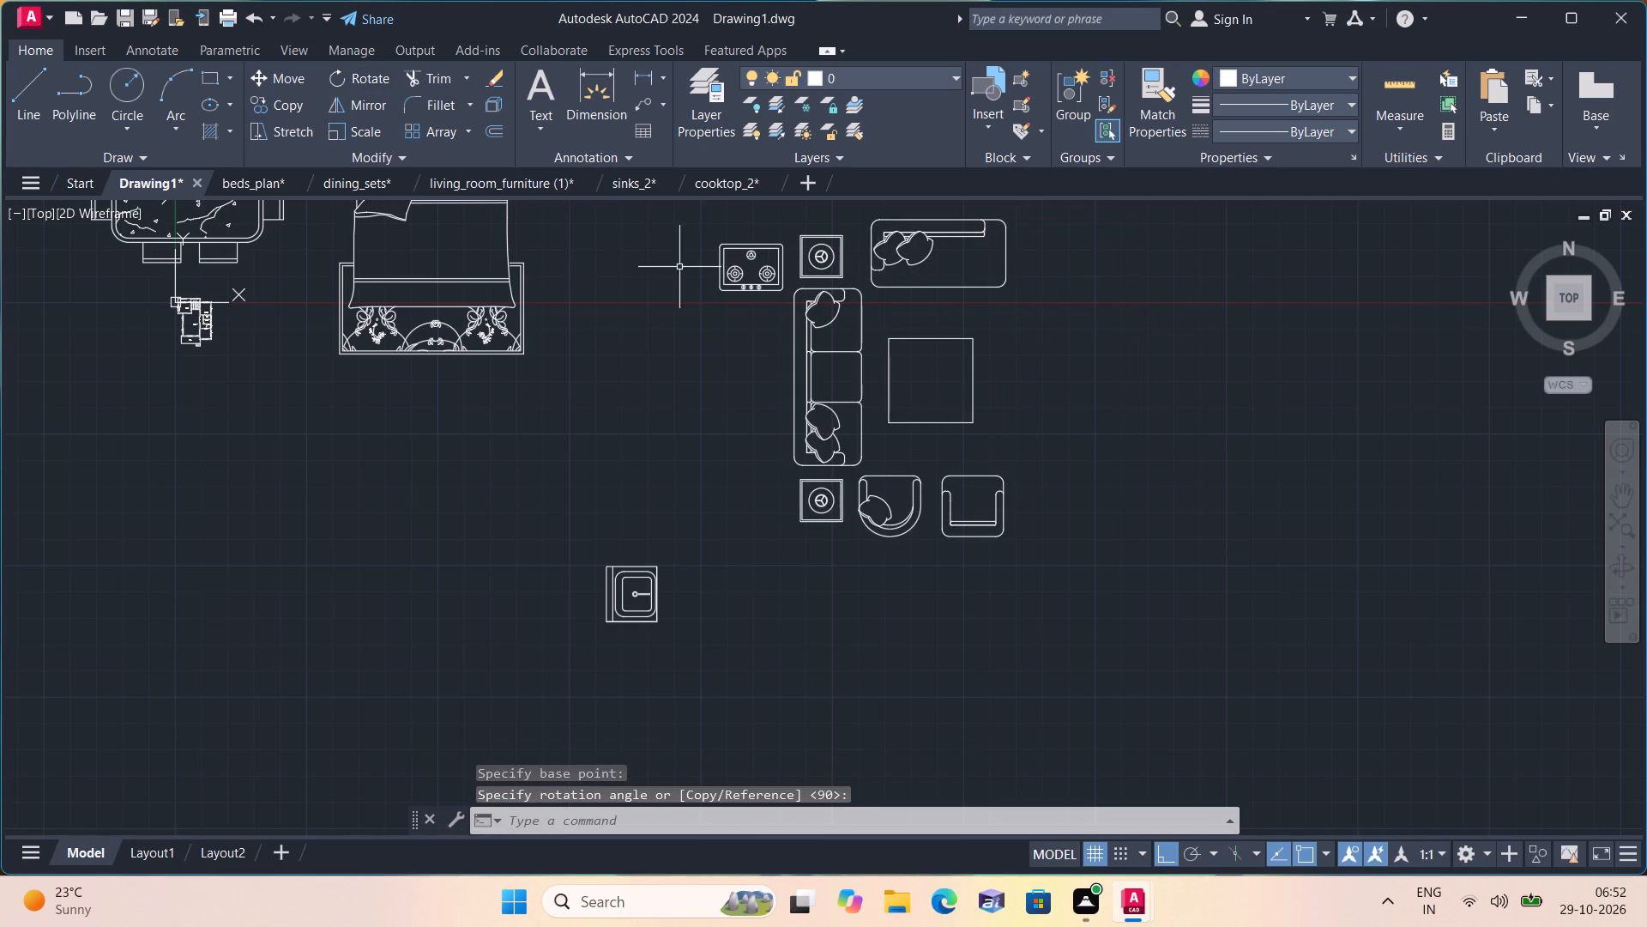
Rotate the whole three-burner cooktop 90° counterclockwise beside the sofa set.
{"action": "scroll", "coordinate": [685, 246], "scroll_direction": "up", "scroll_amount": 1}
{"action": "scroll", "coordinate": [733, 306], "scroll_direction": "up", "scroll_amount": 1}
{"action": "middle_click_drag", "start_coordinate": [811, 414], "coordinate": [959, 615]}
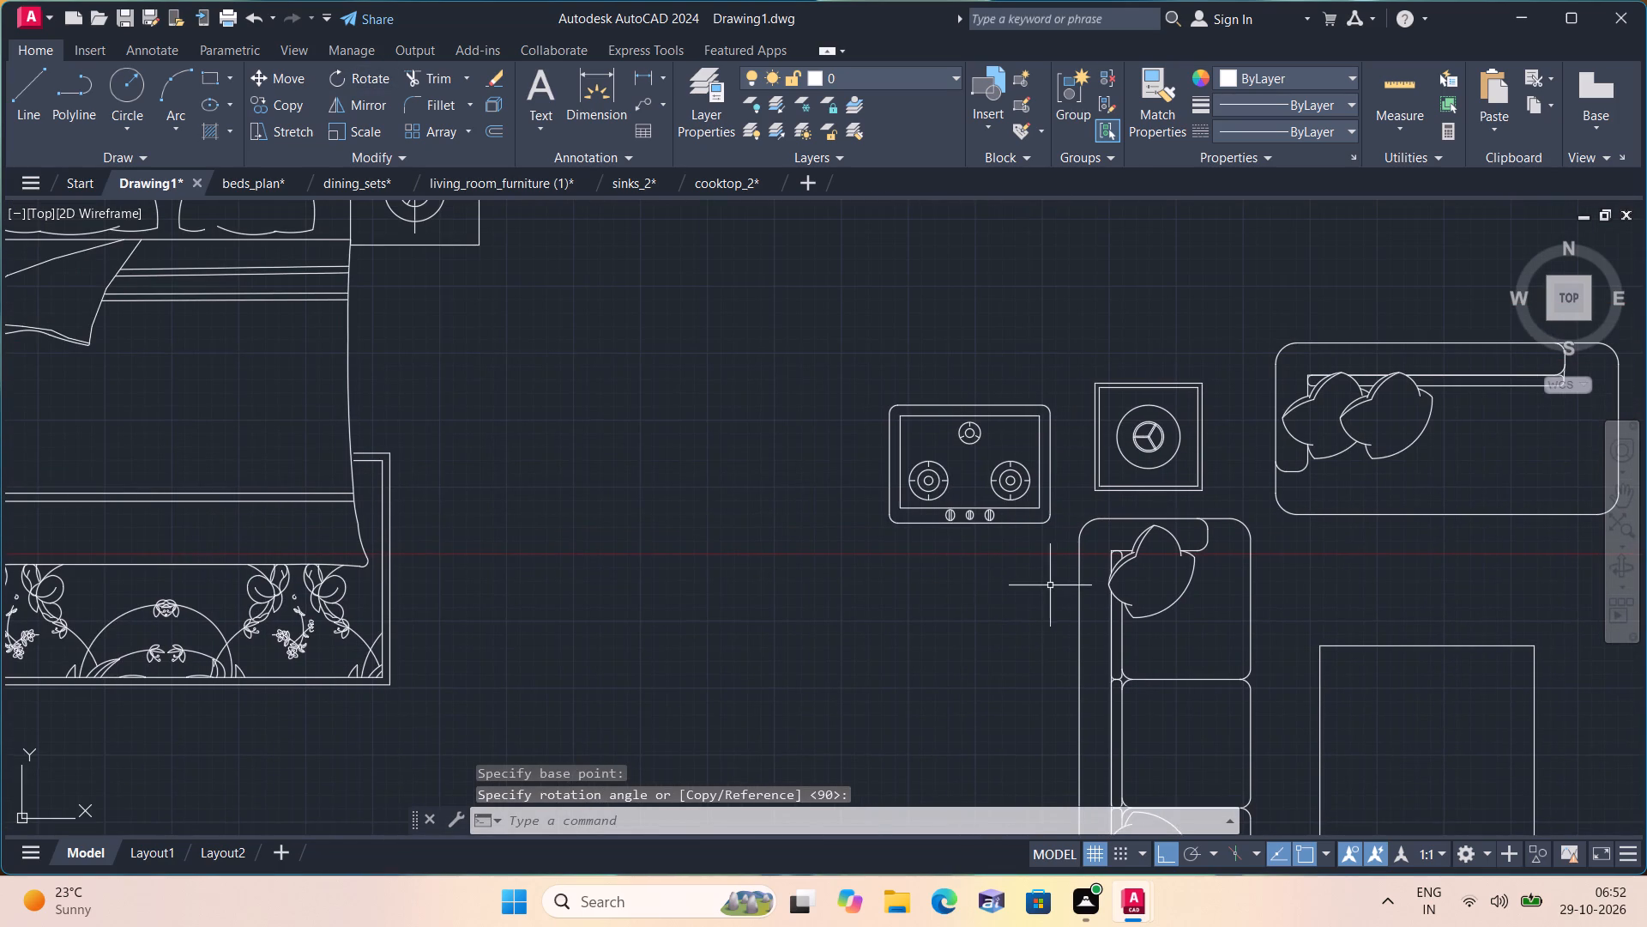
{"action": "left_click", "coordinate": [1057, 529]}
{"action": "left_click", "coordinate": [843, 363]}
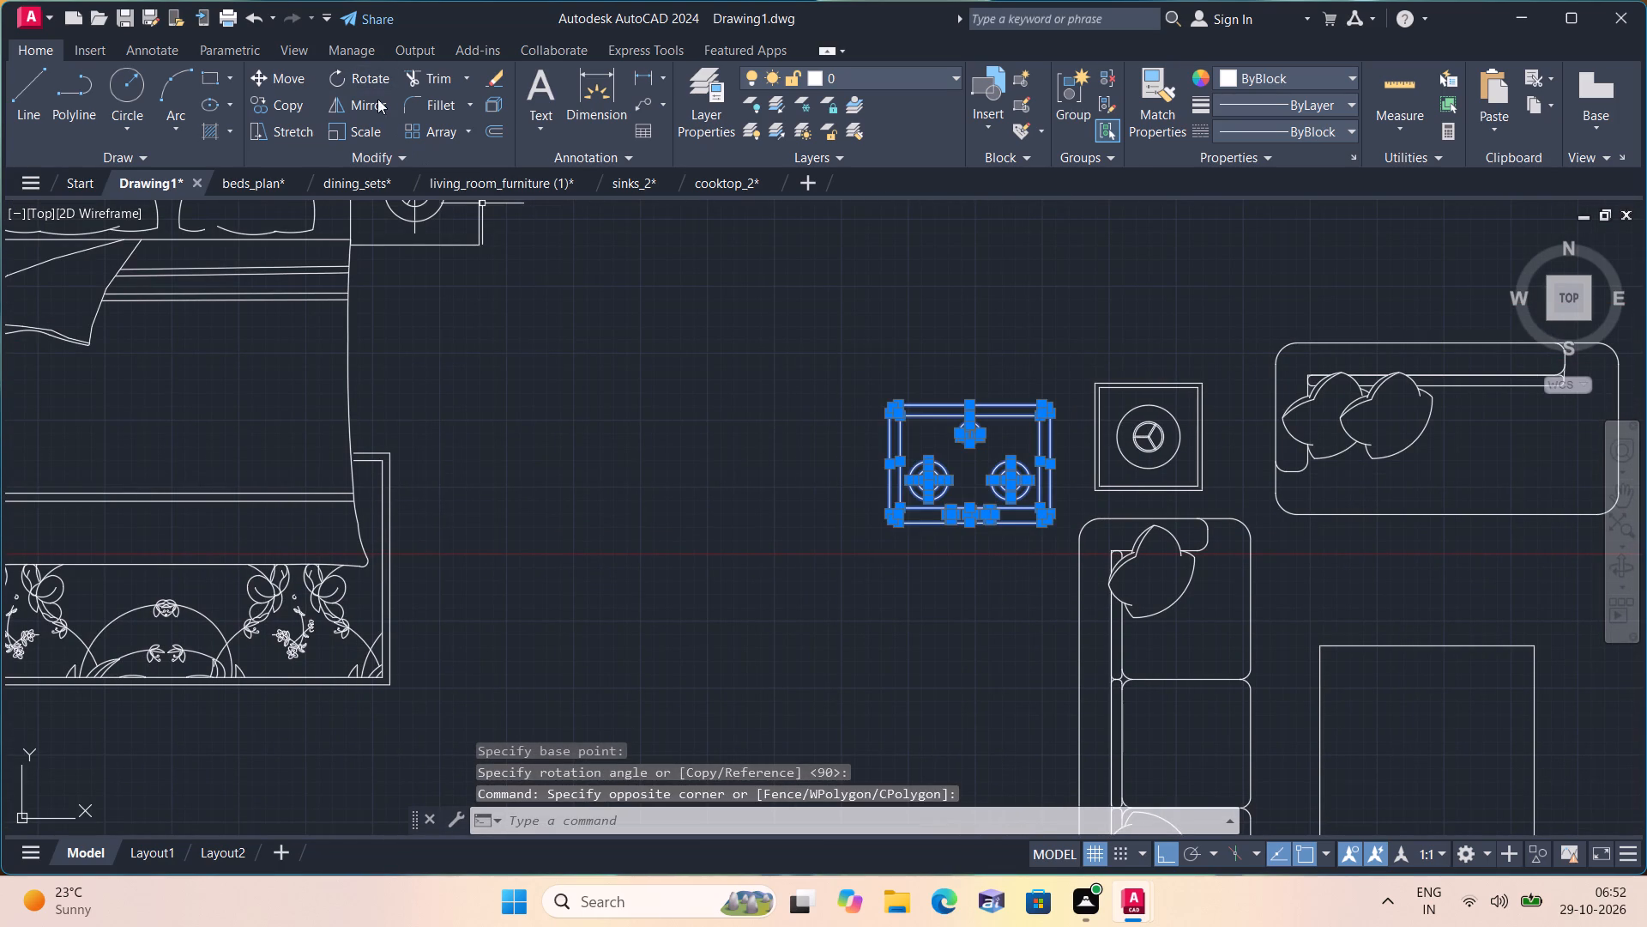
{"action": "left_click", "coordinate": [366, 76]}
{"action": "left_click_drag", "start_coordinate": [998, 452], "coordinate": [991, 427]}
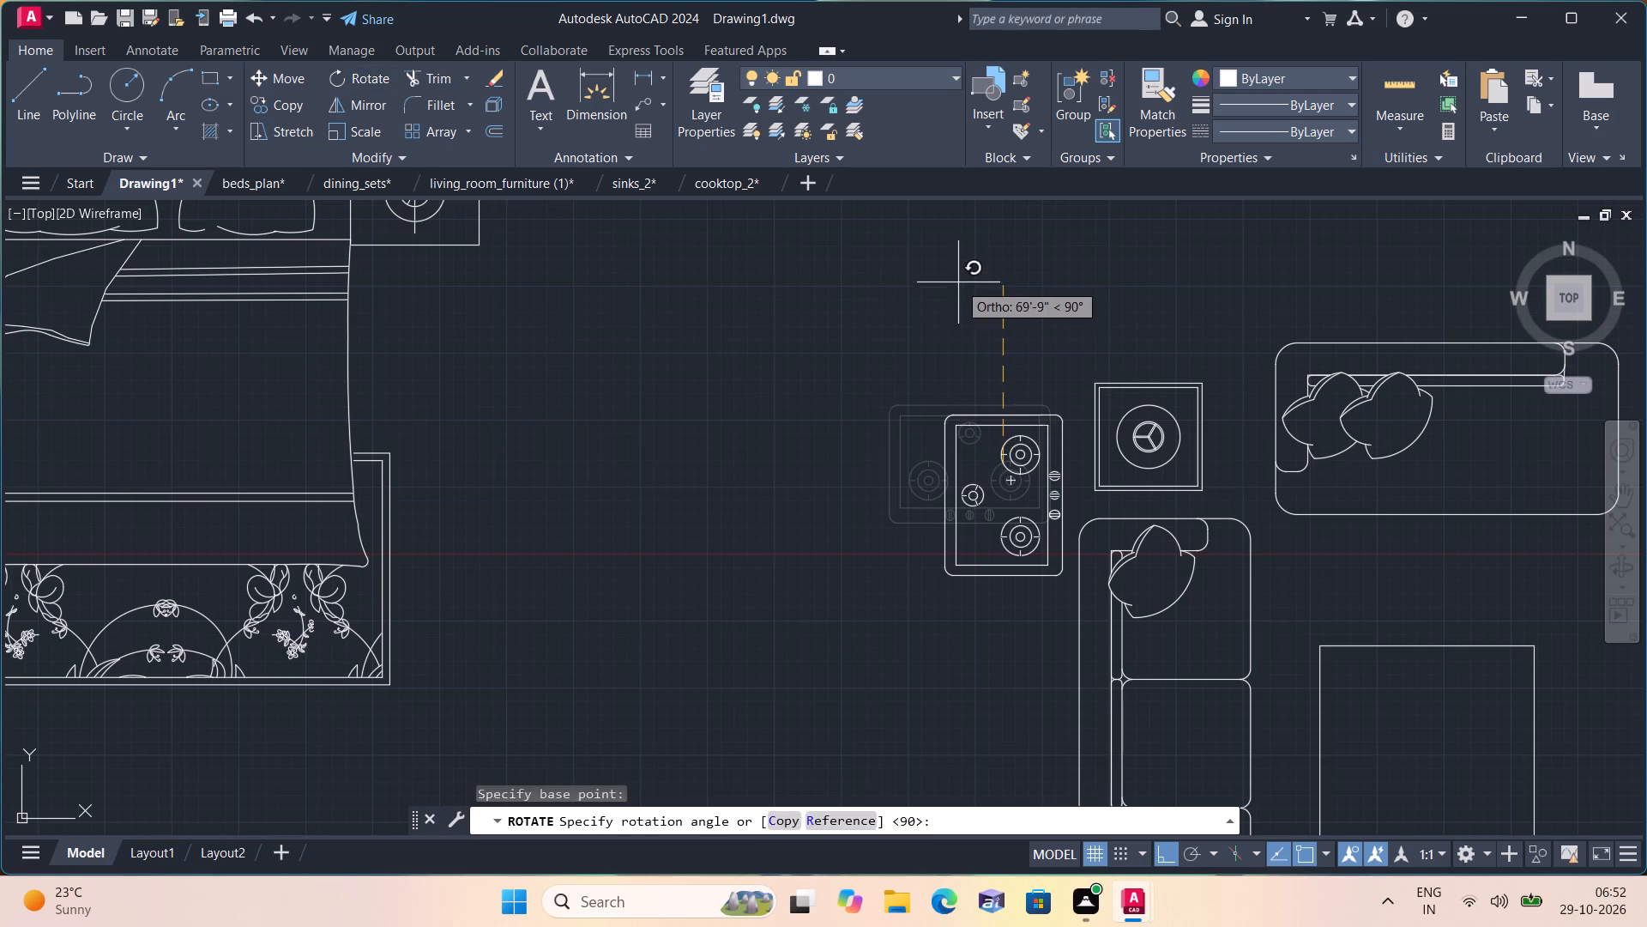
{"action": "left_click", "coordinate": [958, 282]}
Move the bed with its side tables and rug about 293'-4" straight down (270°), clear of the dining set.
{"action": "scroll", "coordinate": [956, 276], "scroll_direction": "down", "scroll_amount": 2}
{"action": "middle_click_drag", "start_coordinate": [551, 358], "coordinate": [721, 393]}
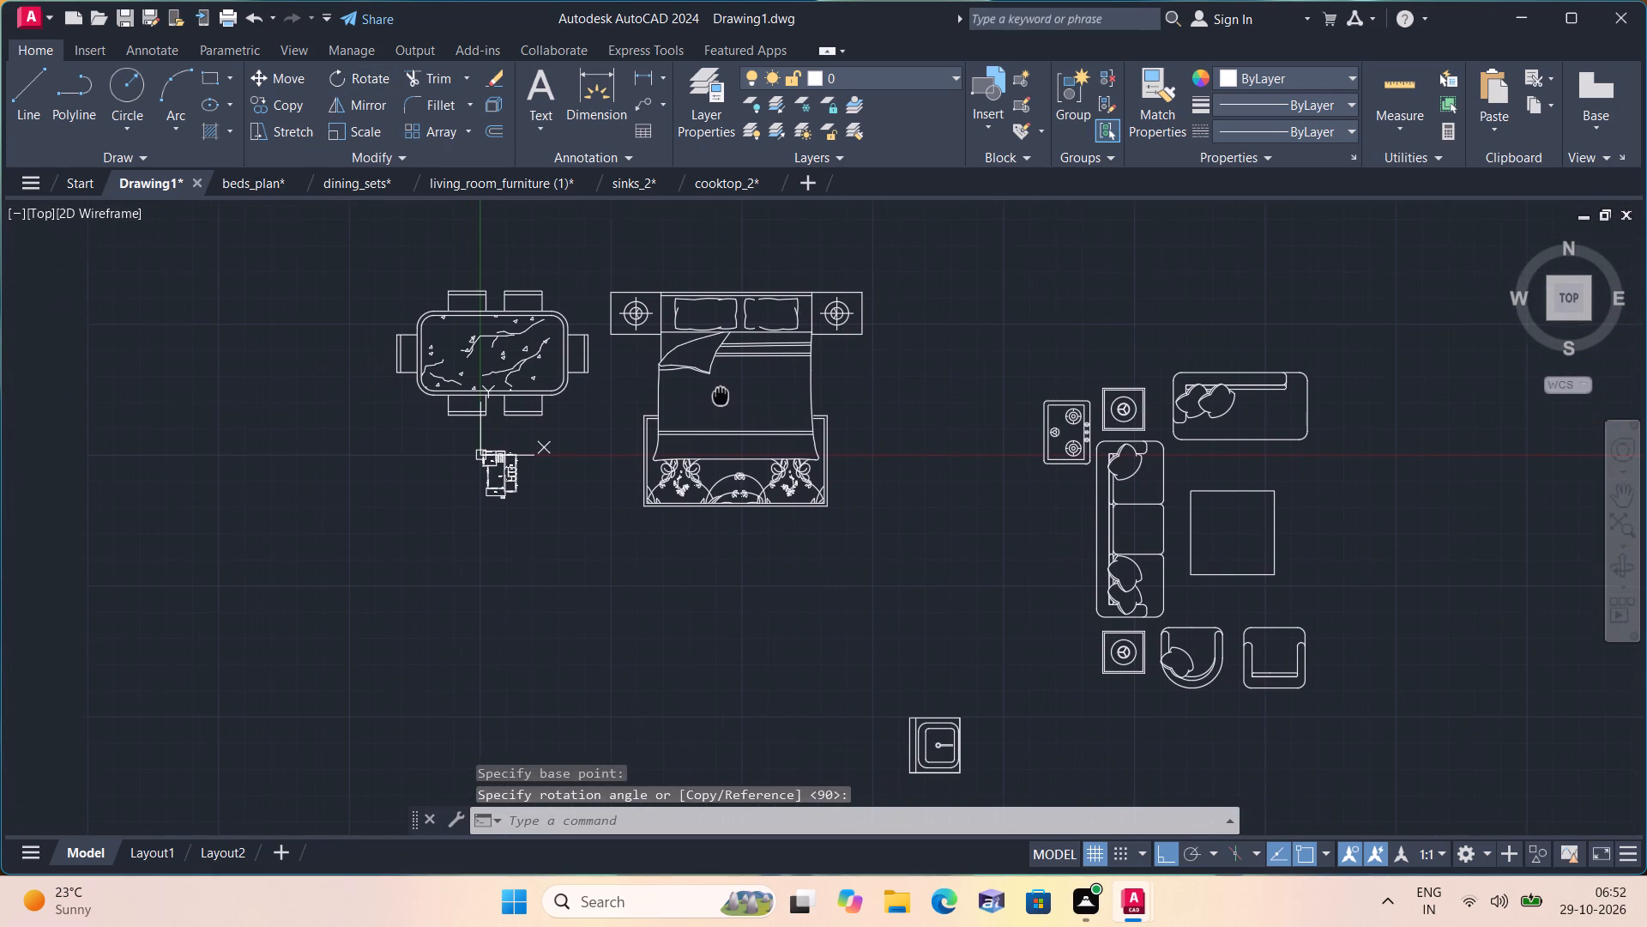
{"action": "middle_click_drag", "start_coordinate": [721, 393], "coordinate": [725, 392]}
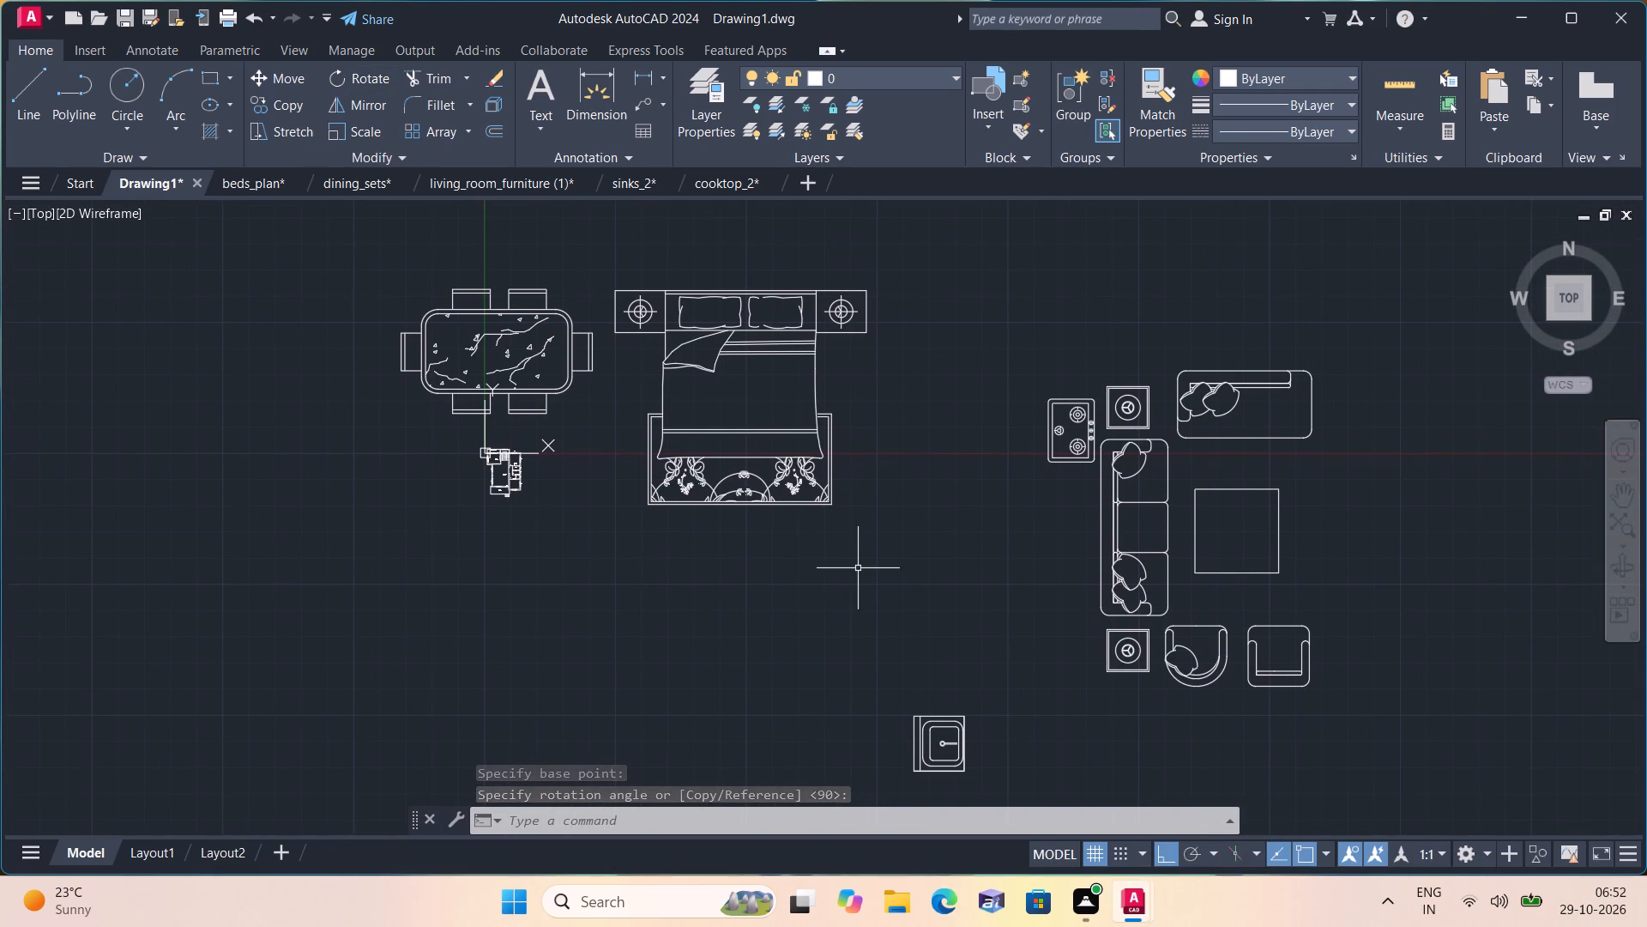
{"action": "left_click_drag", "start_coordinate": [866, 550], "coordinate": [858, 530]}
{"action": "left_click", "coordinate": [615, 264]}
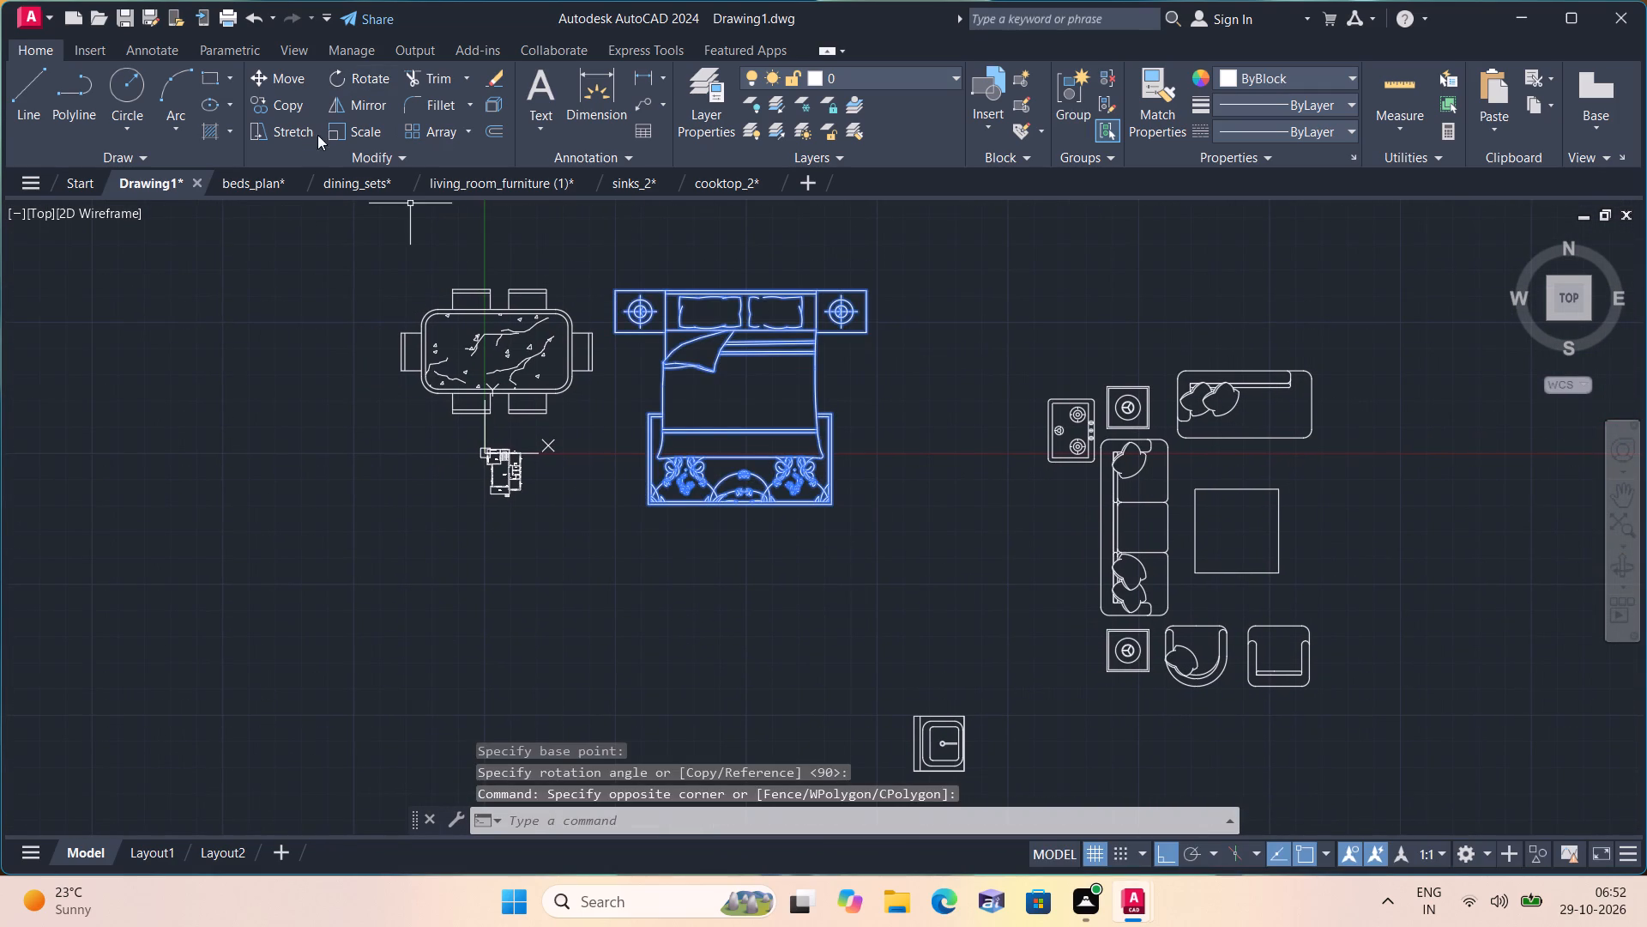
{"action": "left_click", "coordinate": [268, 78]}
{"action": "left_click", "coordinate": [725, 375]}
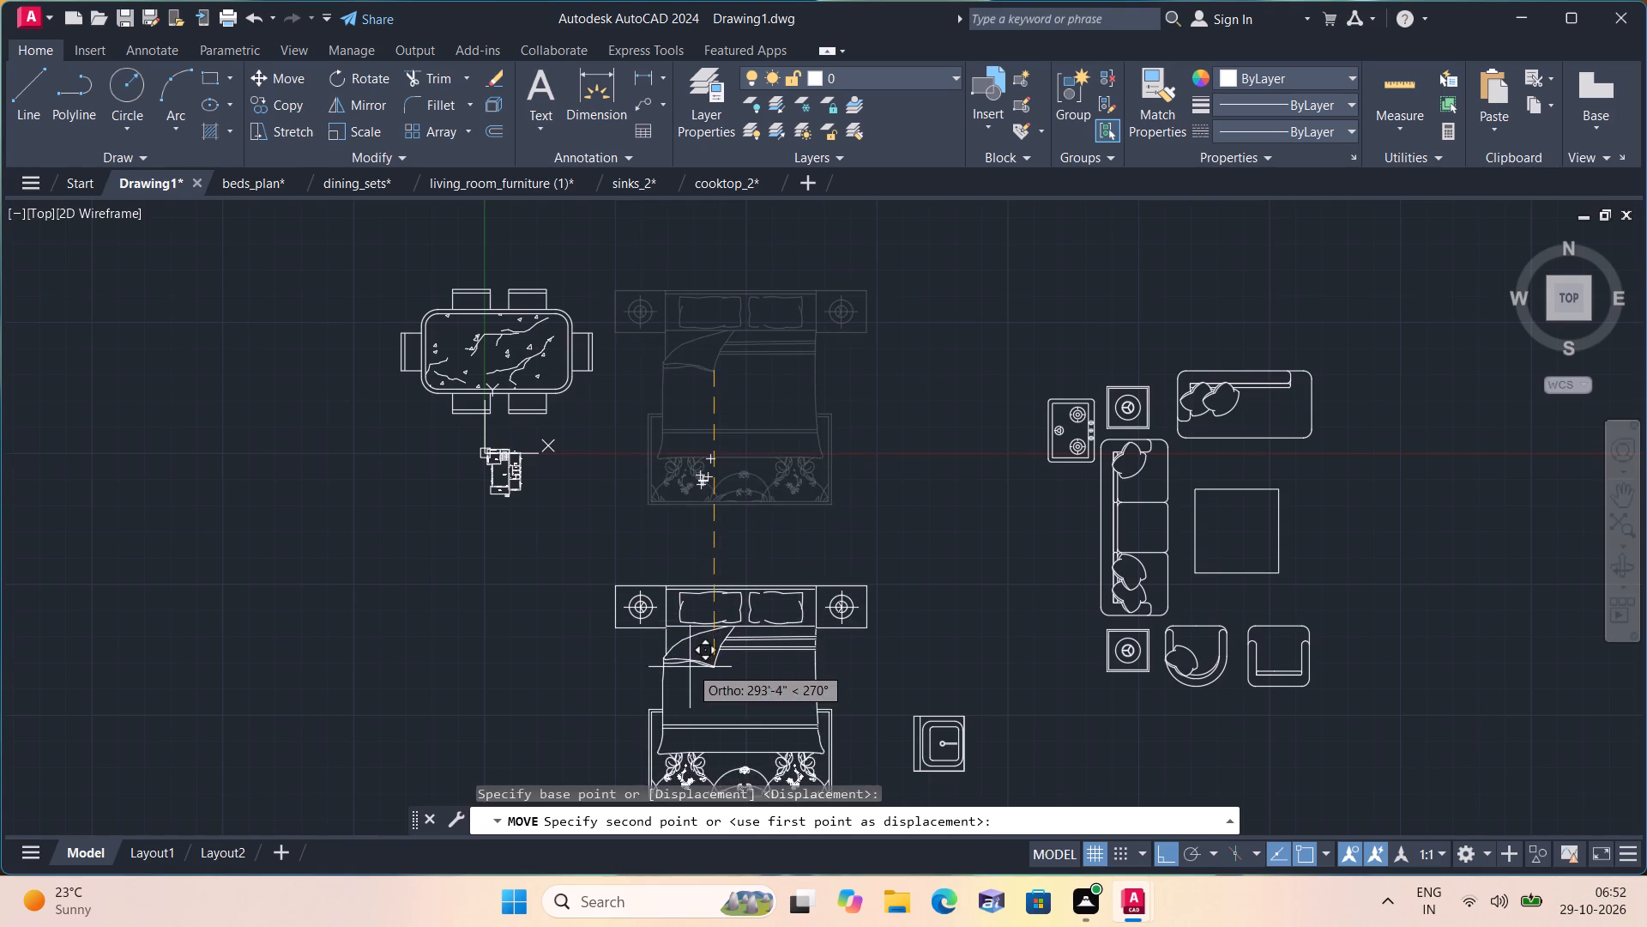
{"action": "left_click", "coordinate": [690, 667]}
{"action": "middle_click_drag", "start_coordinate": [680, 663], "coordinate": [601, 447]}
Move the sink by its corner grip to just below the cooktop's lower corner, beside the sofa set.
{"action": "left_click", "coordinate": [875, 550]}
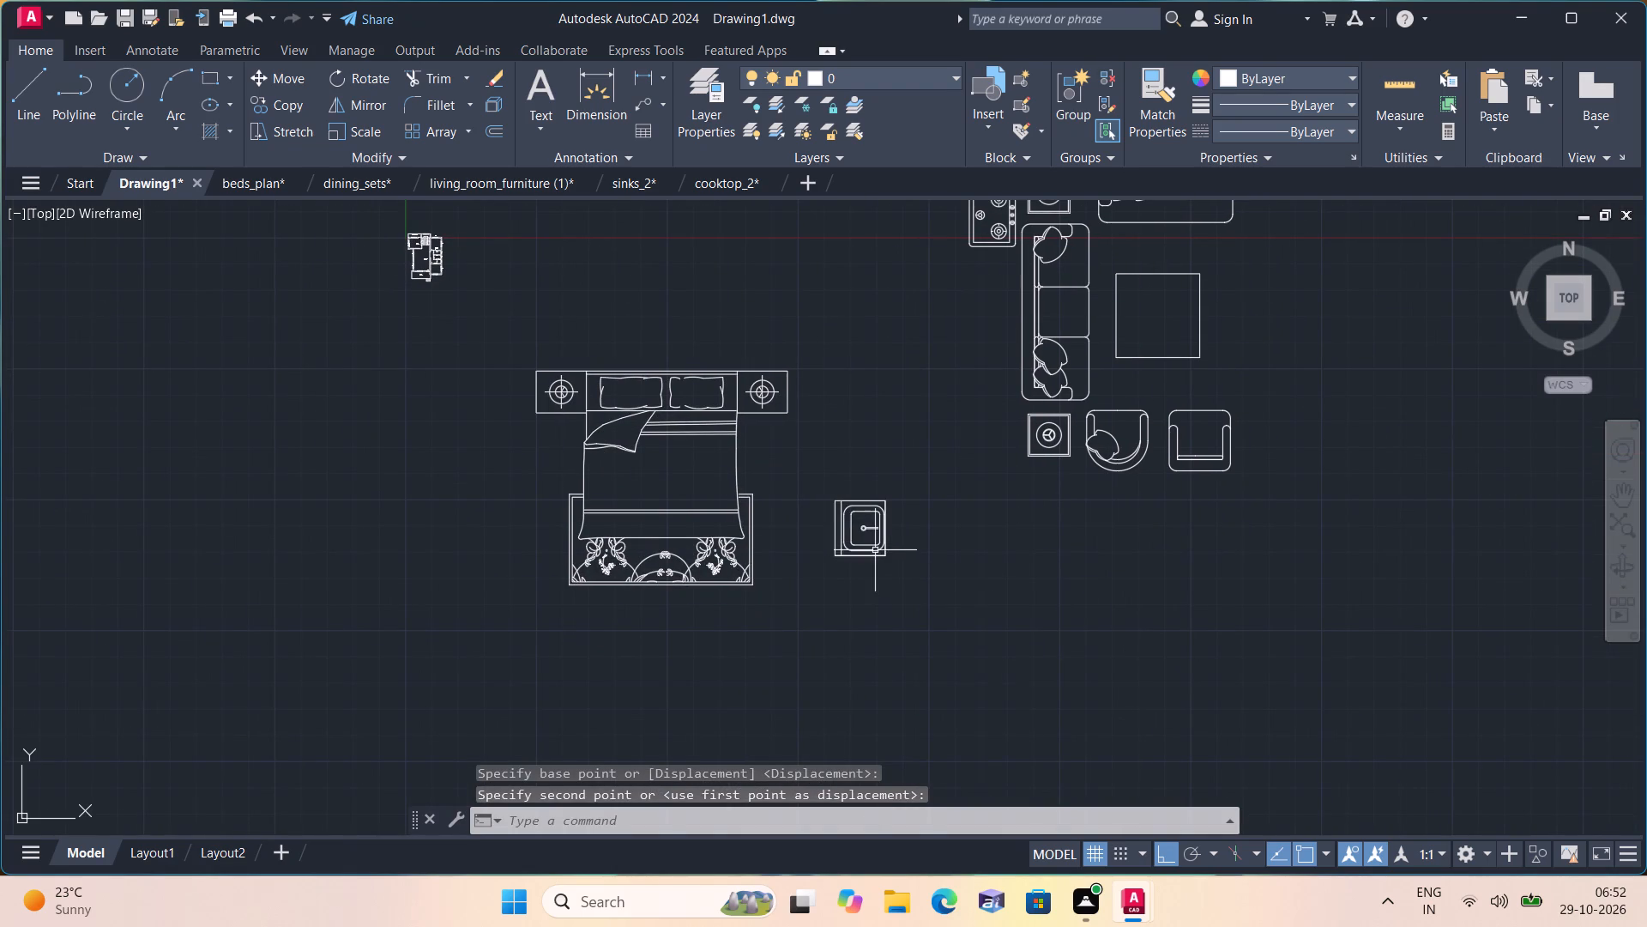
{"action": "left_click", "coordinate": [883, 500]}
{"action": "left_click", "coordinate": [965, 253]}
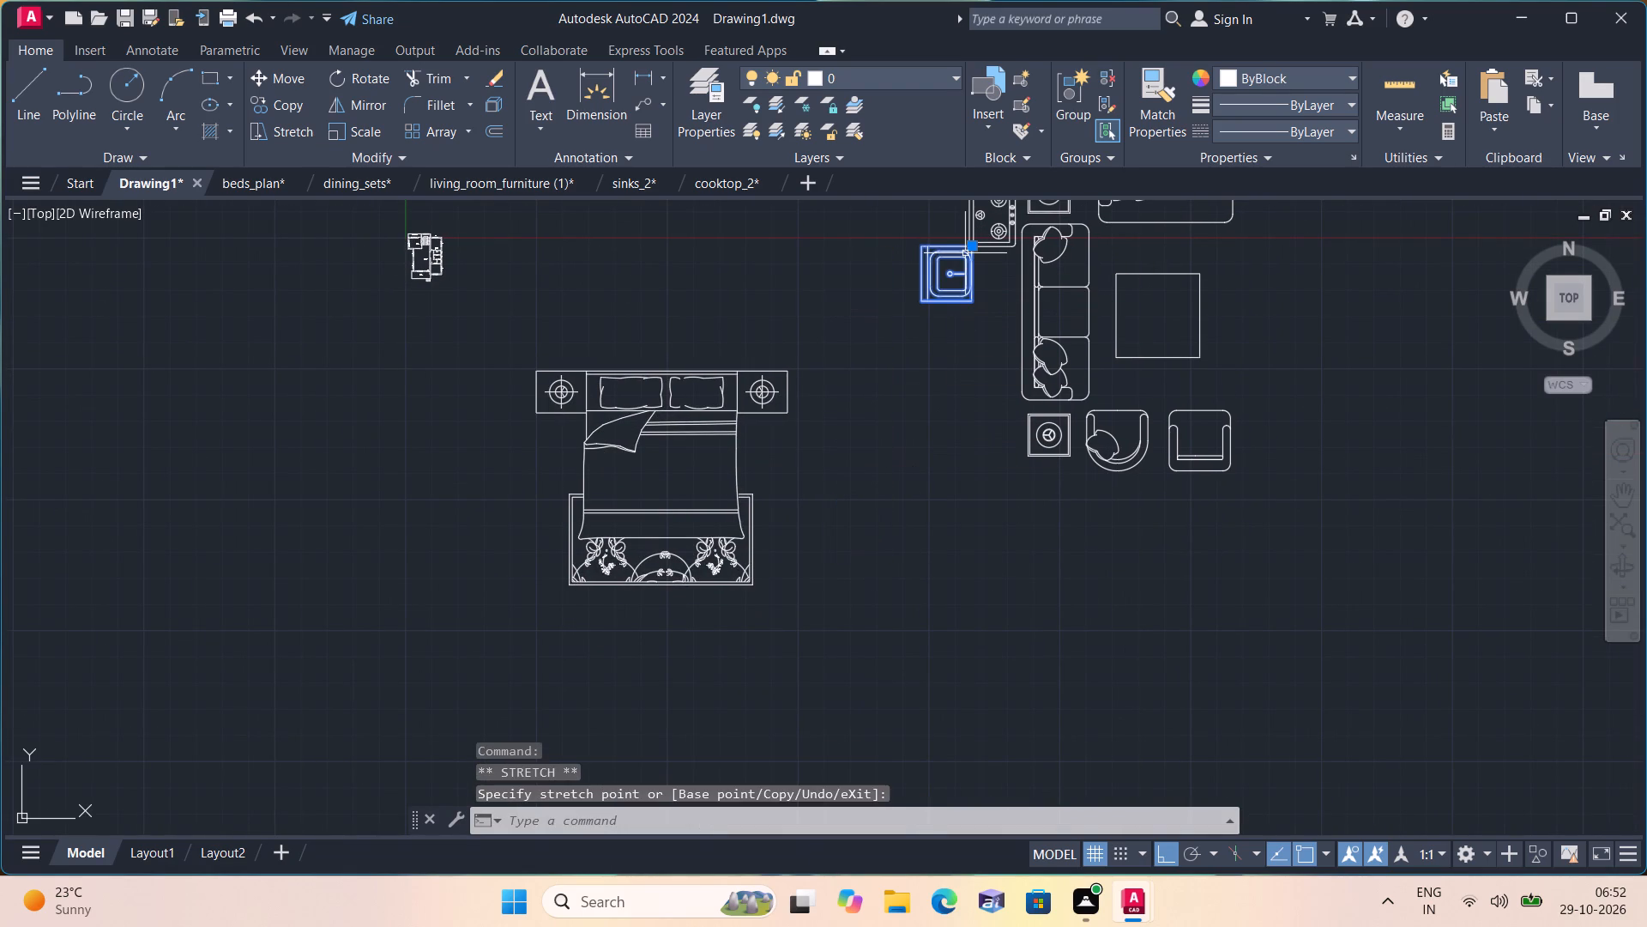
{"action": "key", "text": "Escape"}
Rotate the bed with its side tables and rug to 270° so the headboard faces east.
{"action": "left_click", "coordinate": [830, 639]}
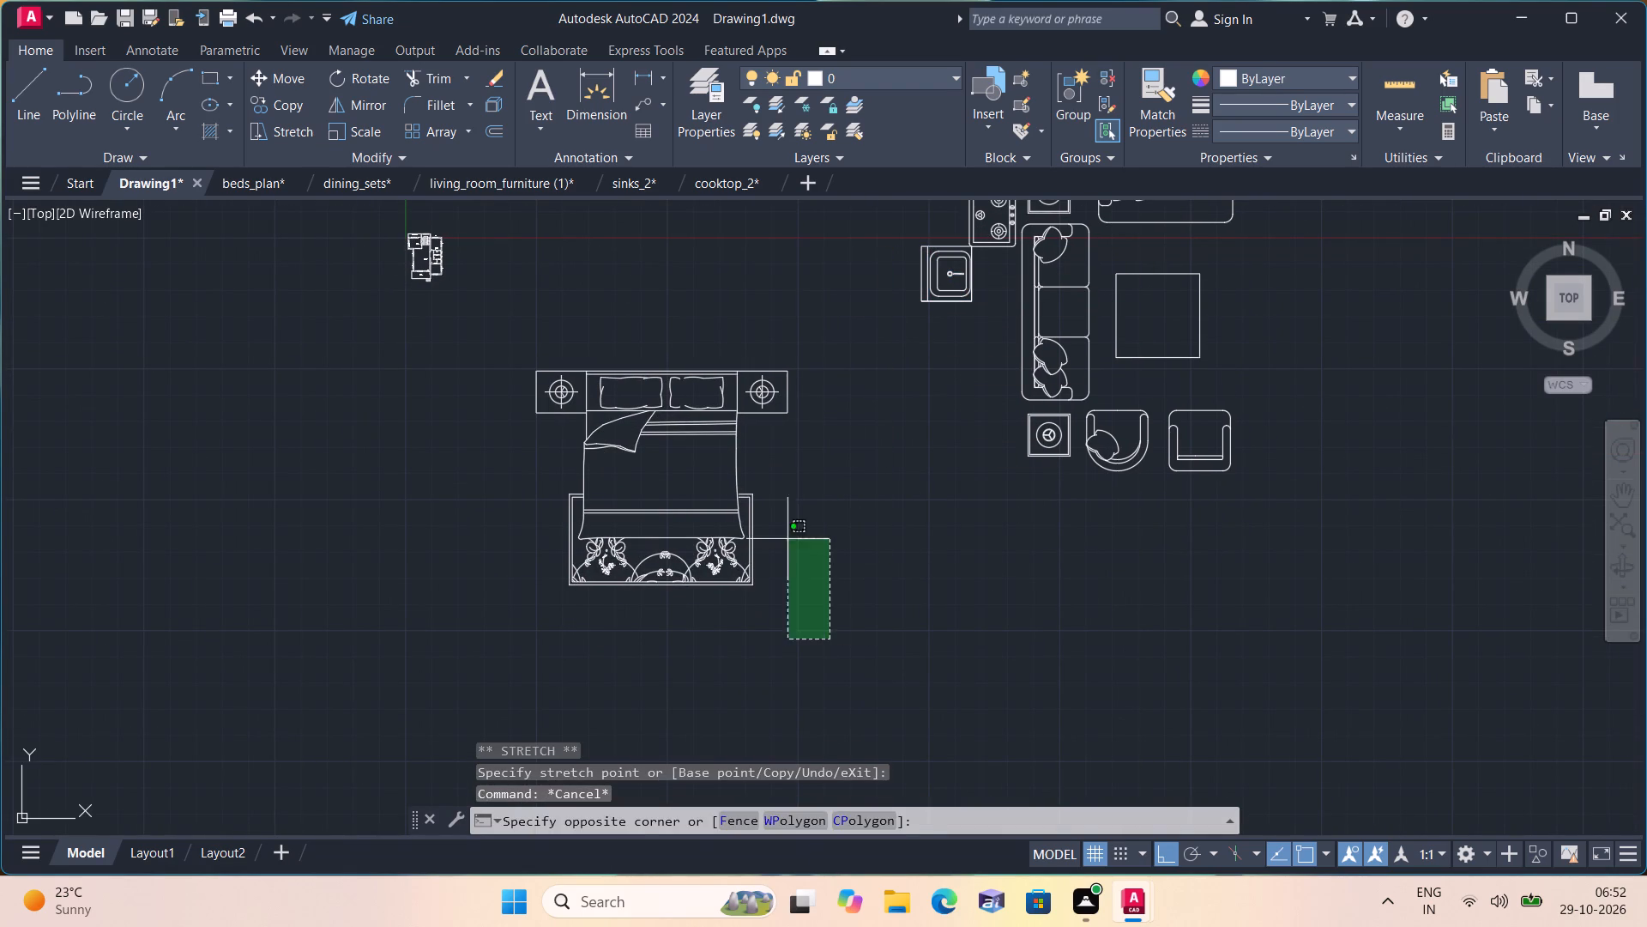
{"action": "left_click", "coordinate": [487, 301]}
{"action": "left_click", "coordinate": [381, 75]}
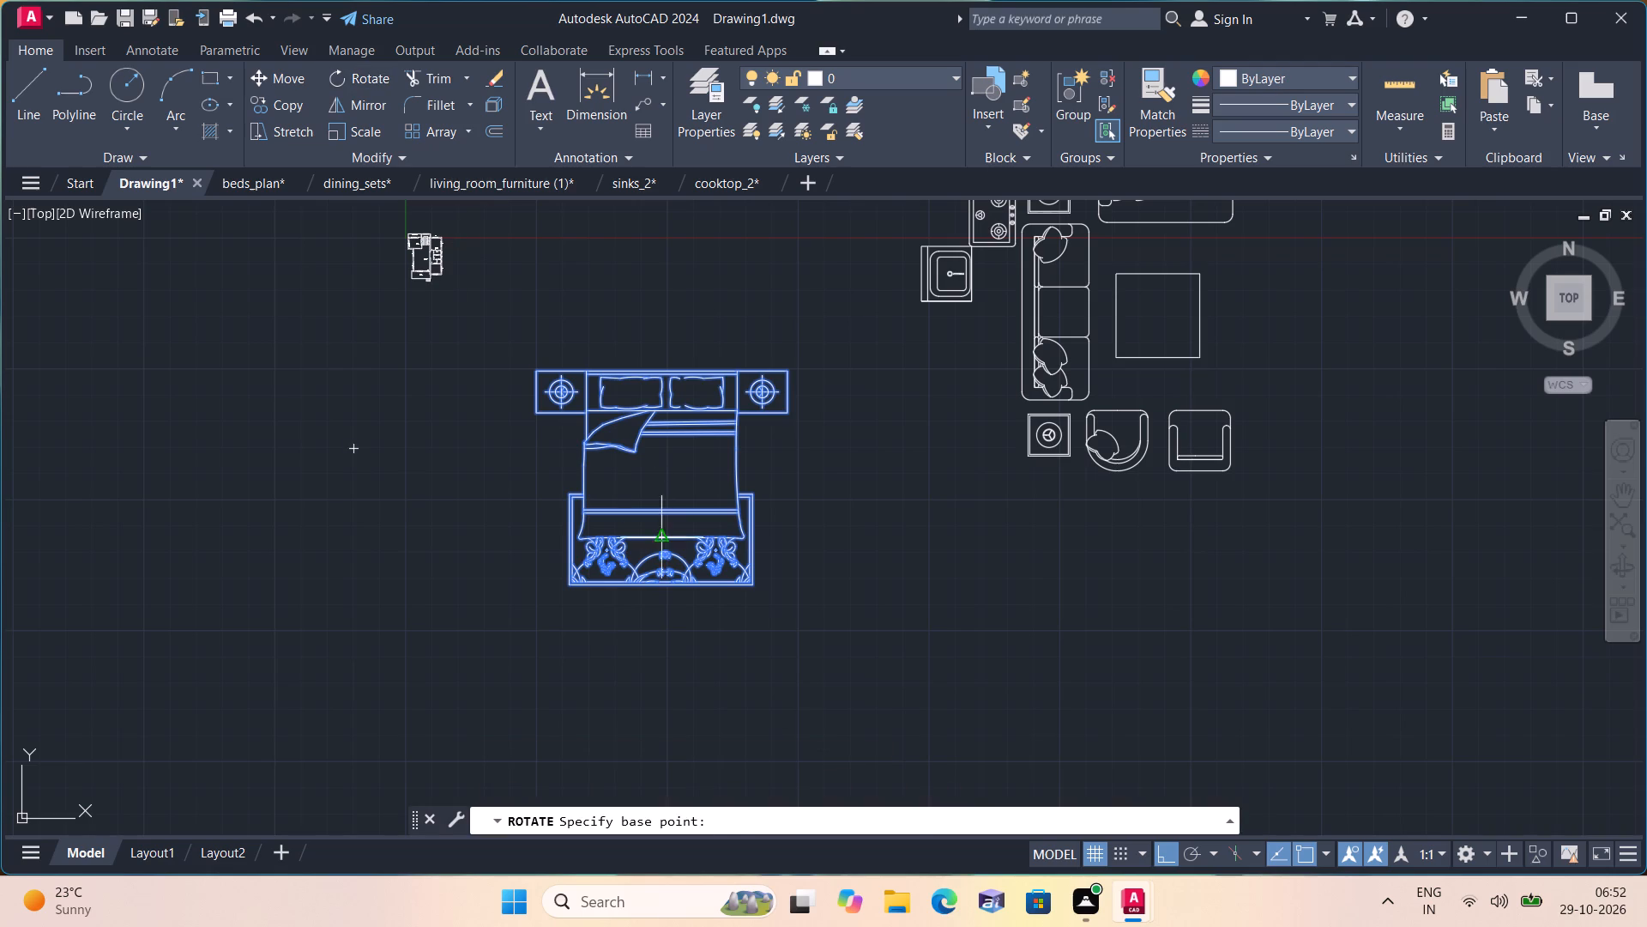
{"action": "left_click_drag", "start_coordinate": [665, 527], "coordinate": [673, 501]}
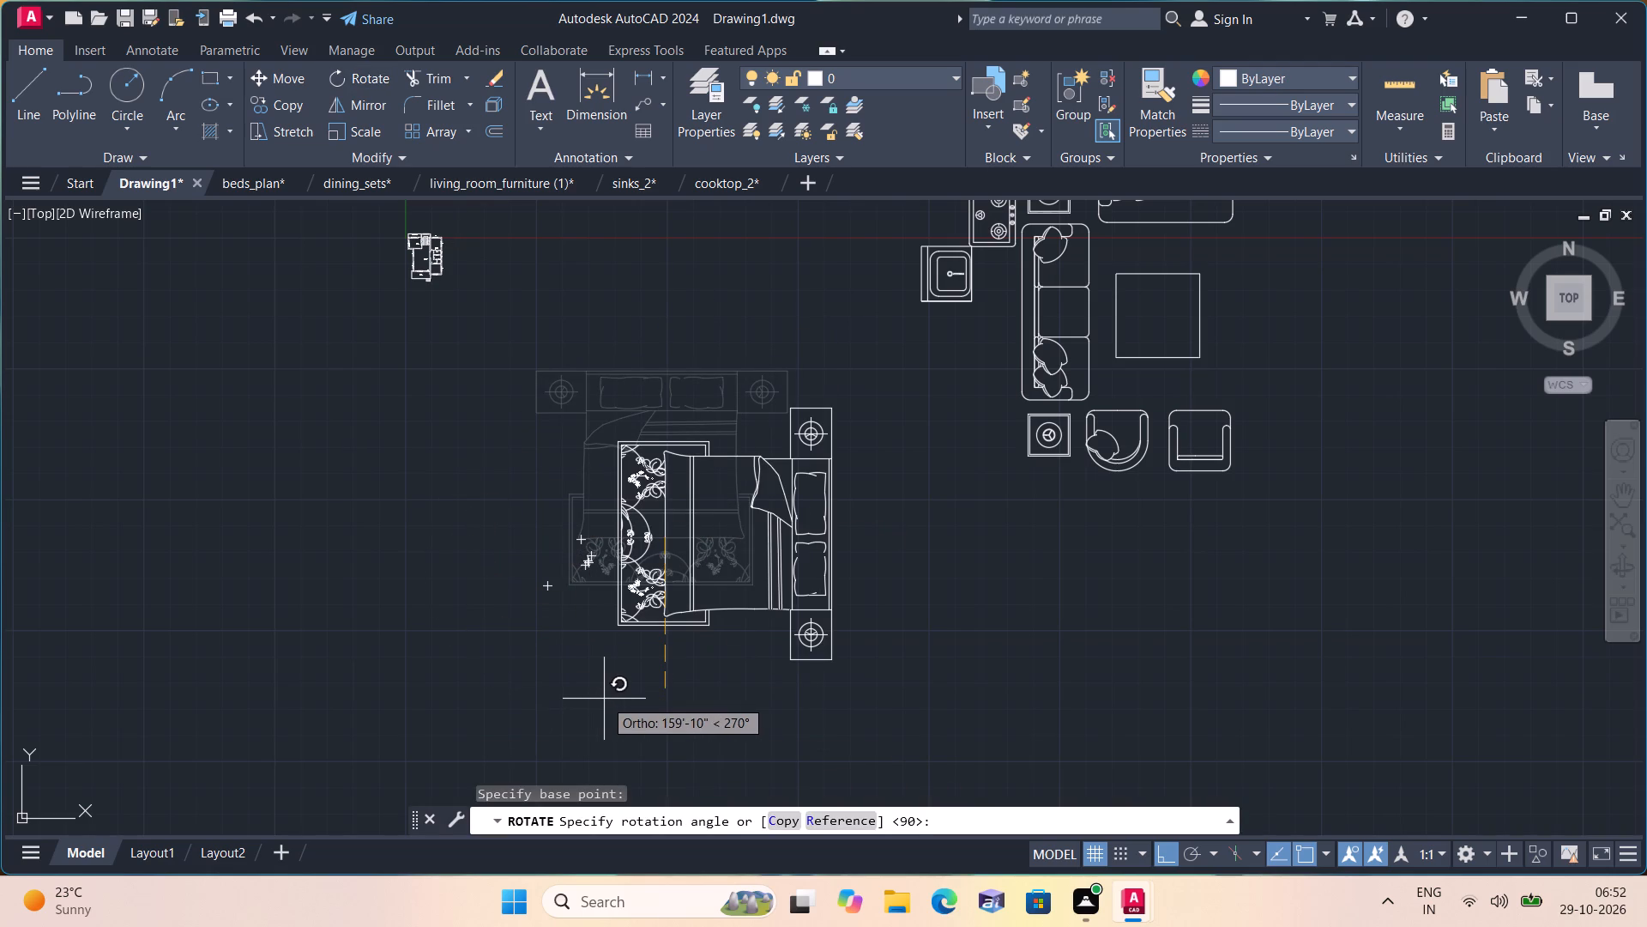
{"action": "left_click", "coordinate": [604, 699]}
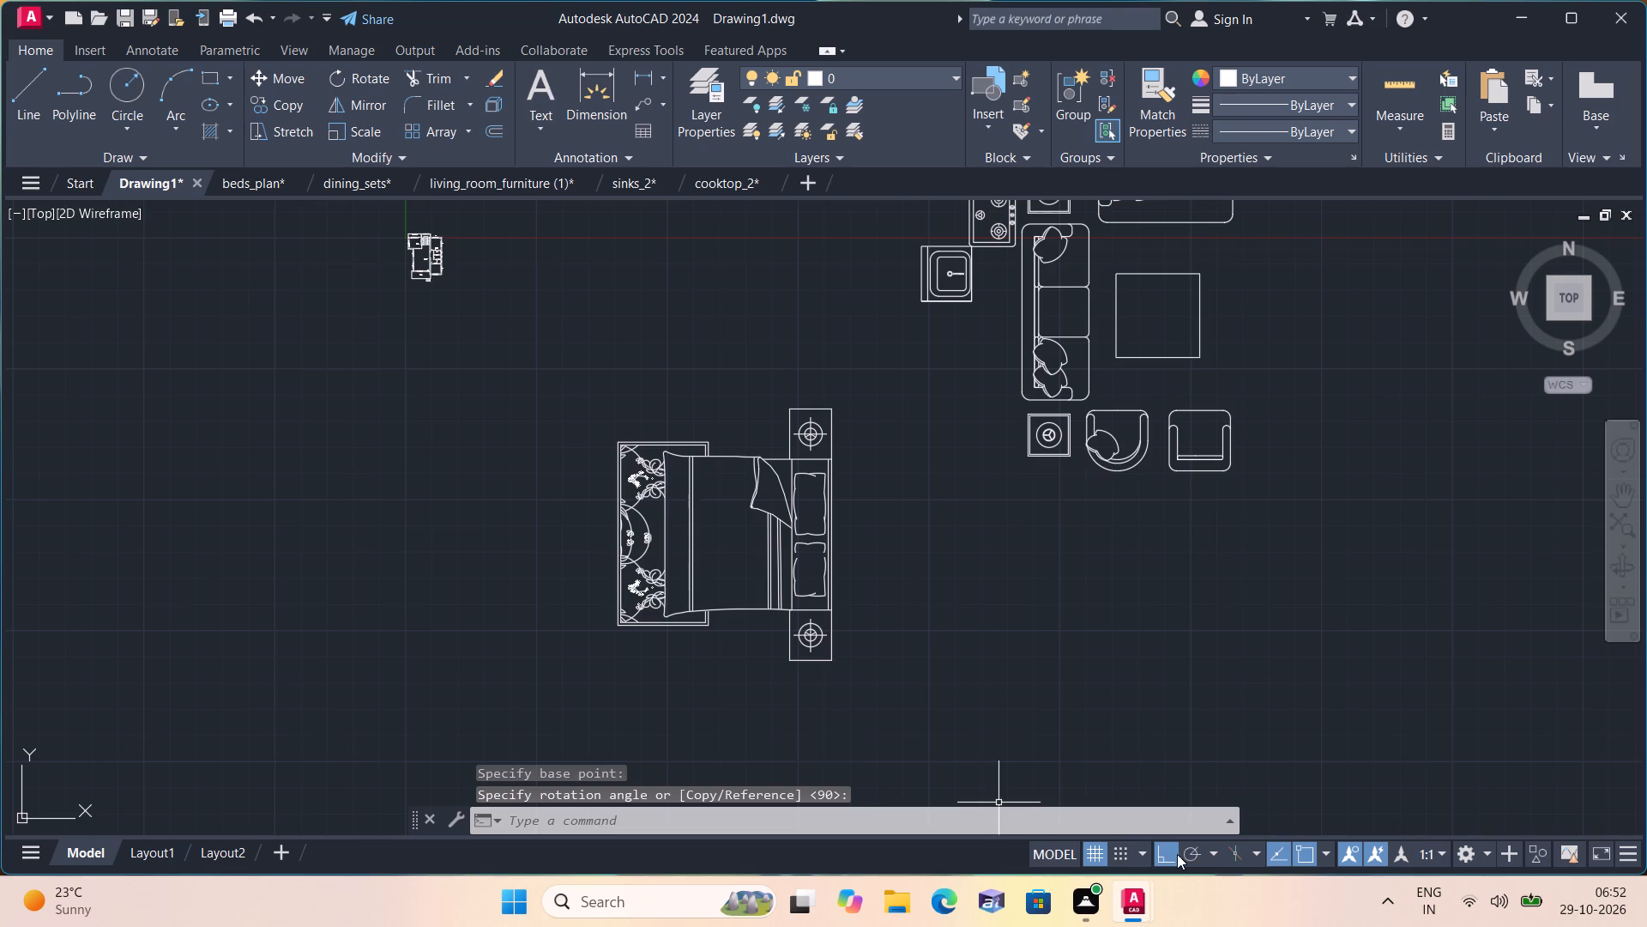
Turn Ortho mode off and scale the bed set down freehand about its middle to roughly floor-plan size.
{"action": "left_click", "coordinate": [1173, 853]}
{"action": "left_click_drag", "start_coordinate": [895, 695], "coordinate": [881, 682]}
{"action": "left_click", "coordinate": [455, 352]}
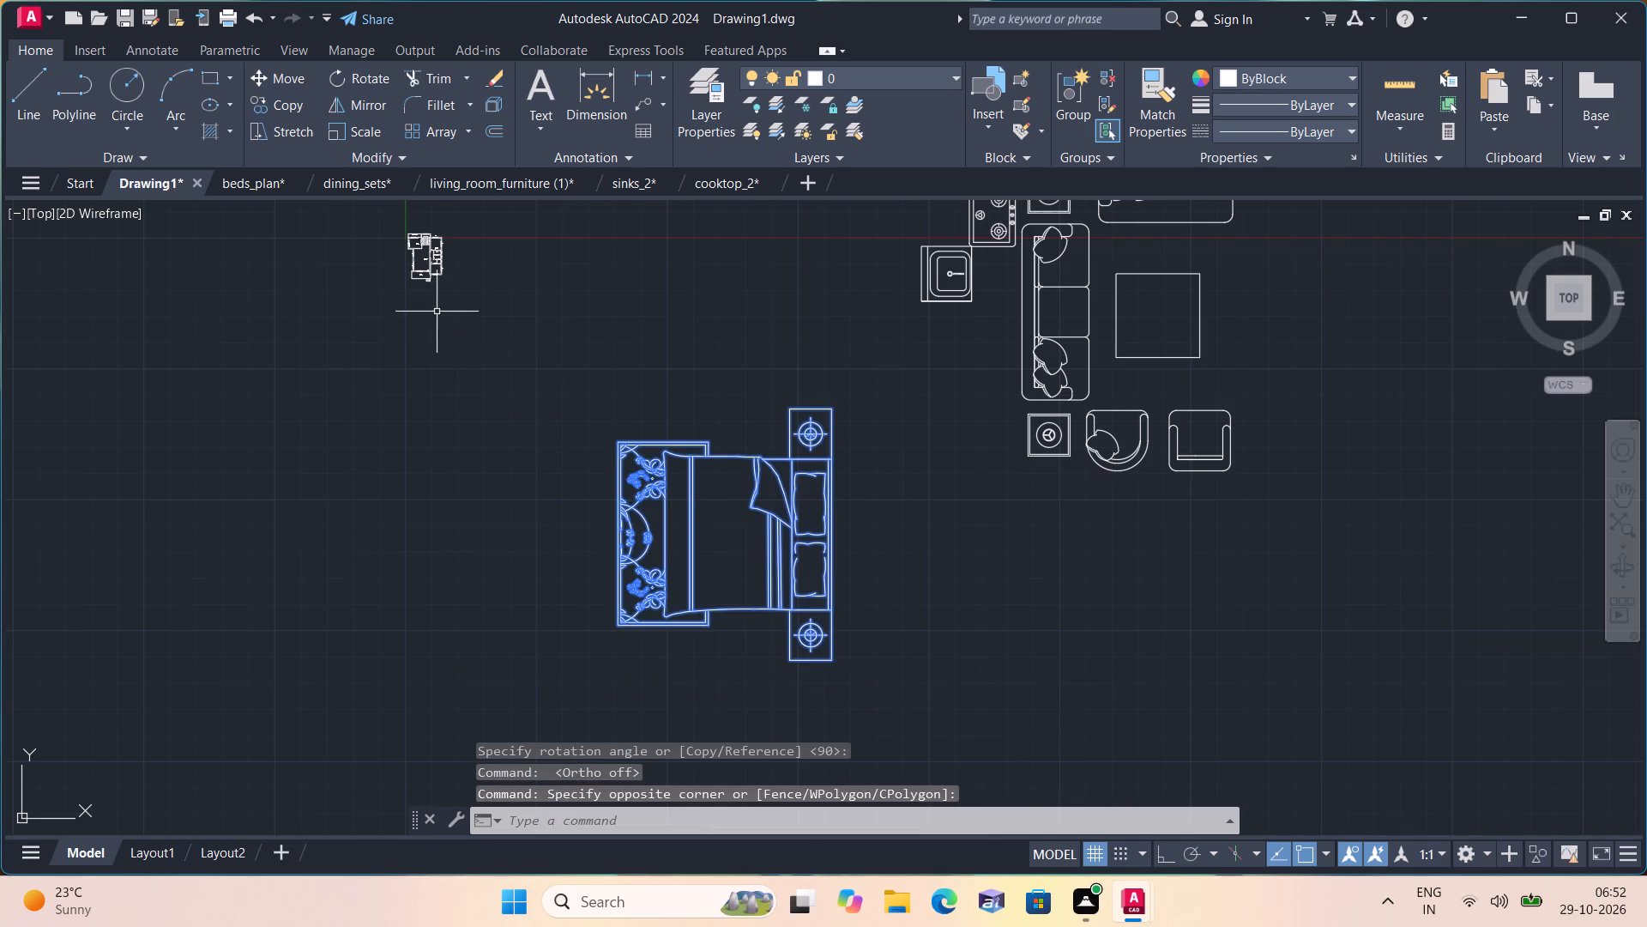
{"action": "left_click", "coordinate": [368, 126]}
{"action": "left_click", "coordinate": [735, 548]}
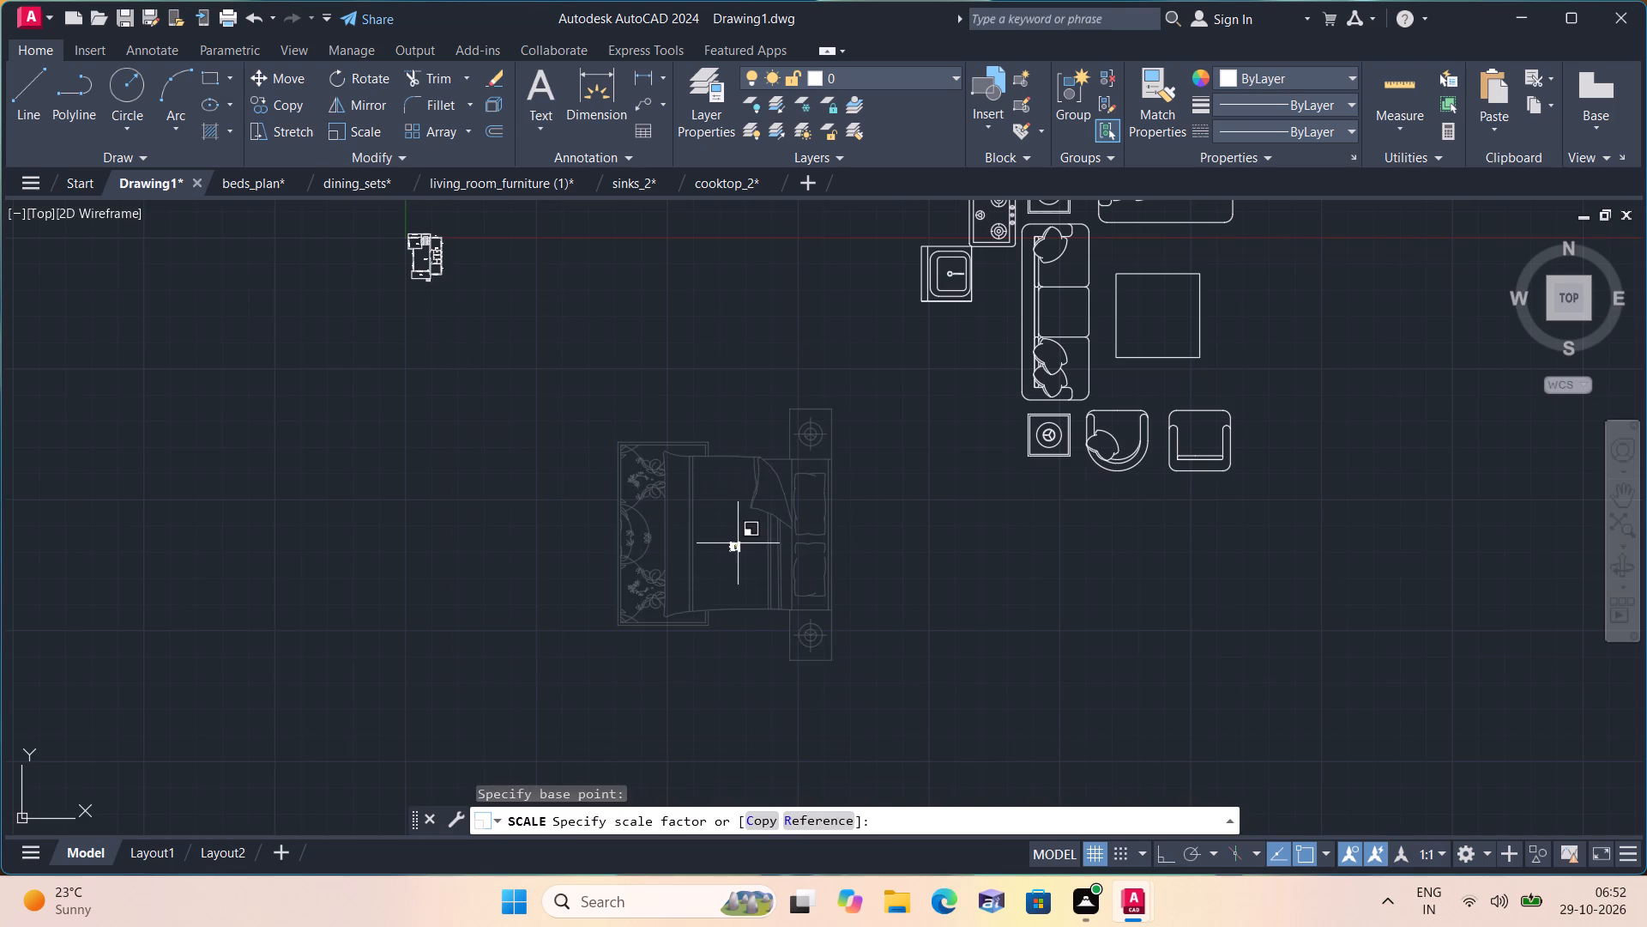
{"action": "left_click", "coordinate": [739, 541]}
Move the reduced bed set next to the floor plan, east of the 10'4"X12'2" bedroom.
{"action": "left_click_drag", "start_coordinate": [802, 607], "coordinate": [785, 585]}
{"action": "left_click", "coordinate": [666, 477]}
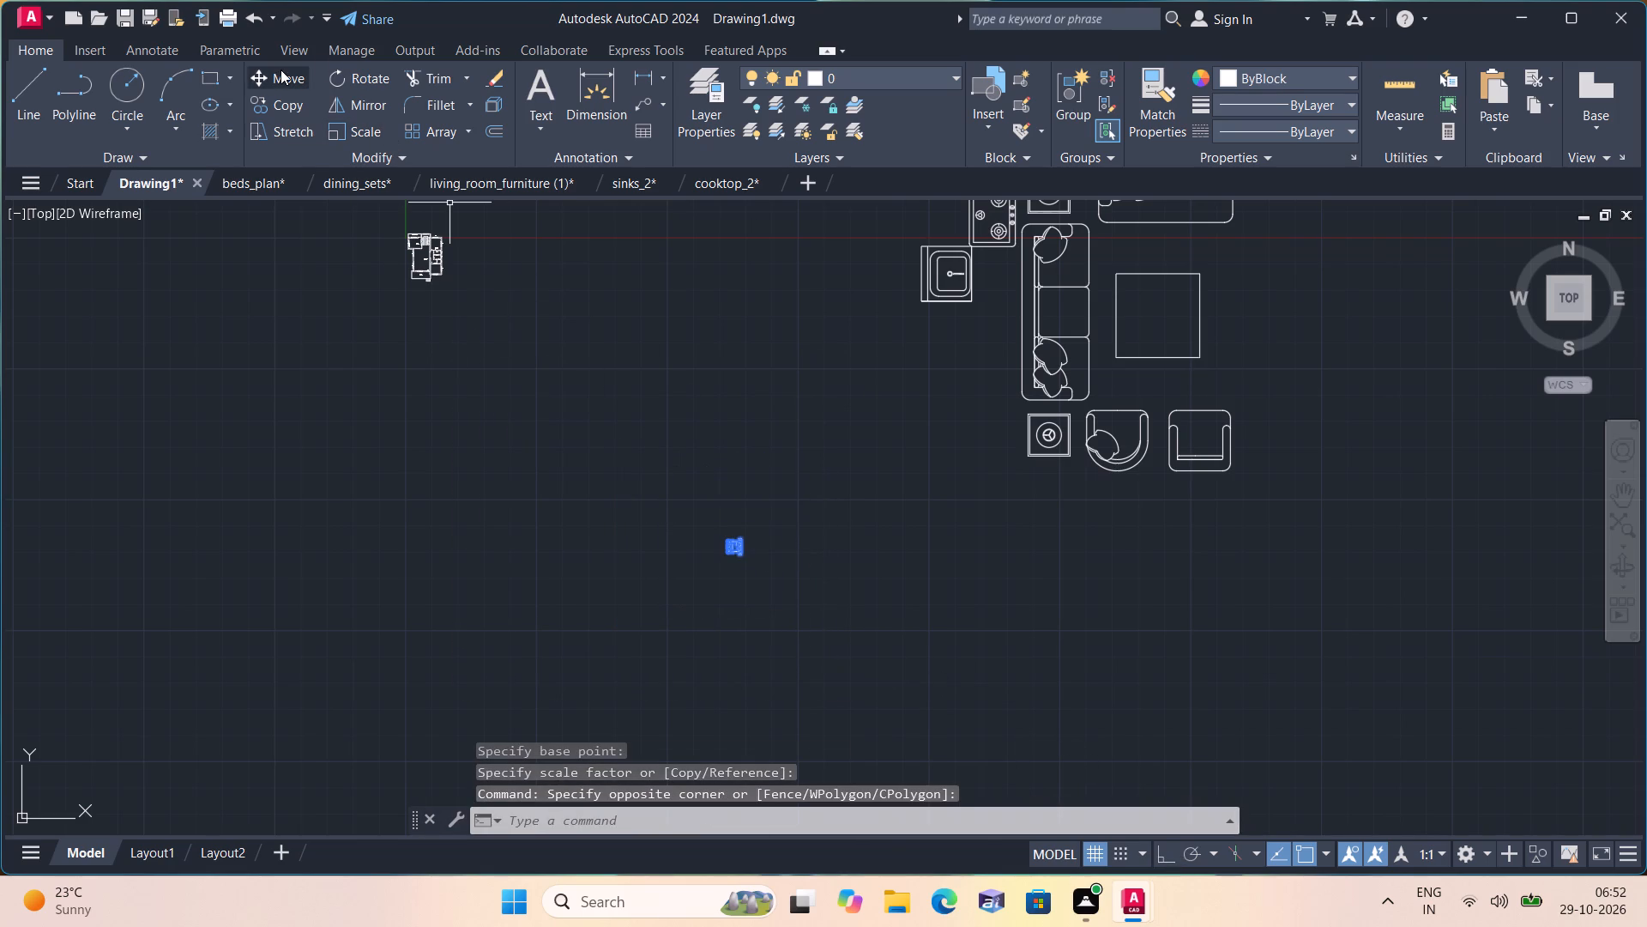
{"action": "left_click", "coordinate": [281, 76]}
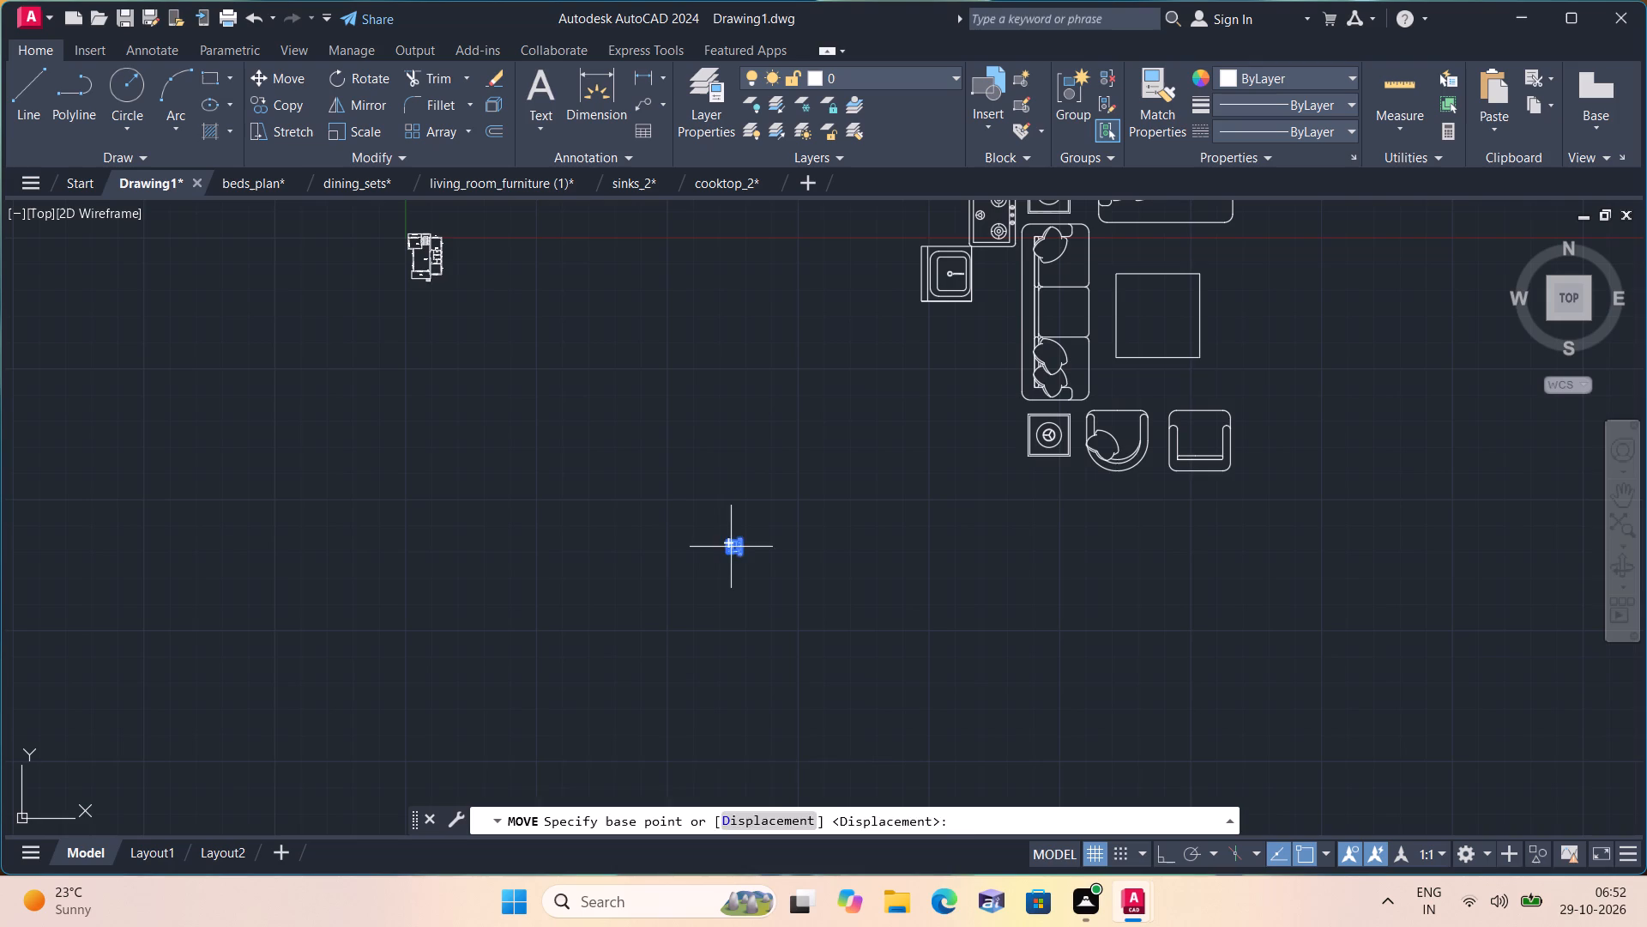
{"action": "left_click", "coordinate": [731, 547]}
{"action": "scroll", "coordinate": [697, 503], "scroll_direction": "down", "scroll_amount": 1}
{"action": "middle_click_drag", "start_coordinate": [697, 503], "coordinate": [995, 801]}
{"action": "scroll", "coordinate": [809, 642], "scroll_direction": "up", "scroll_amount": 2}
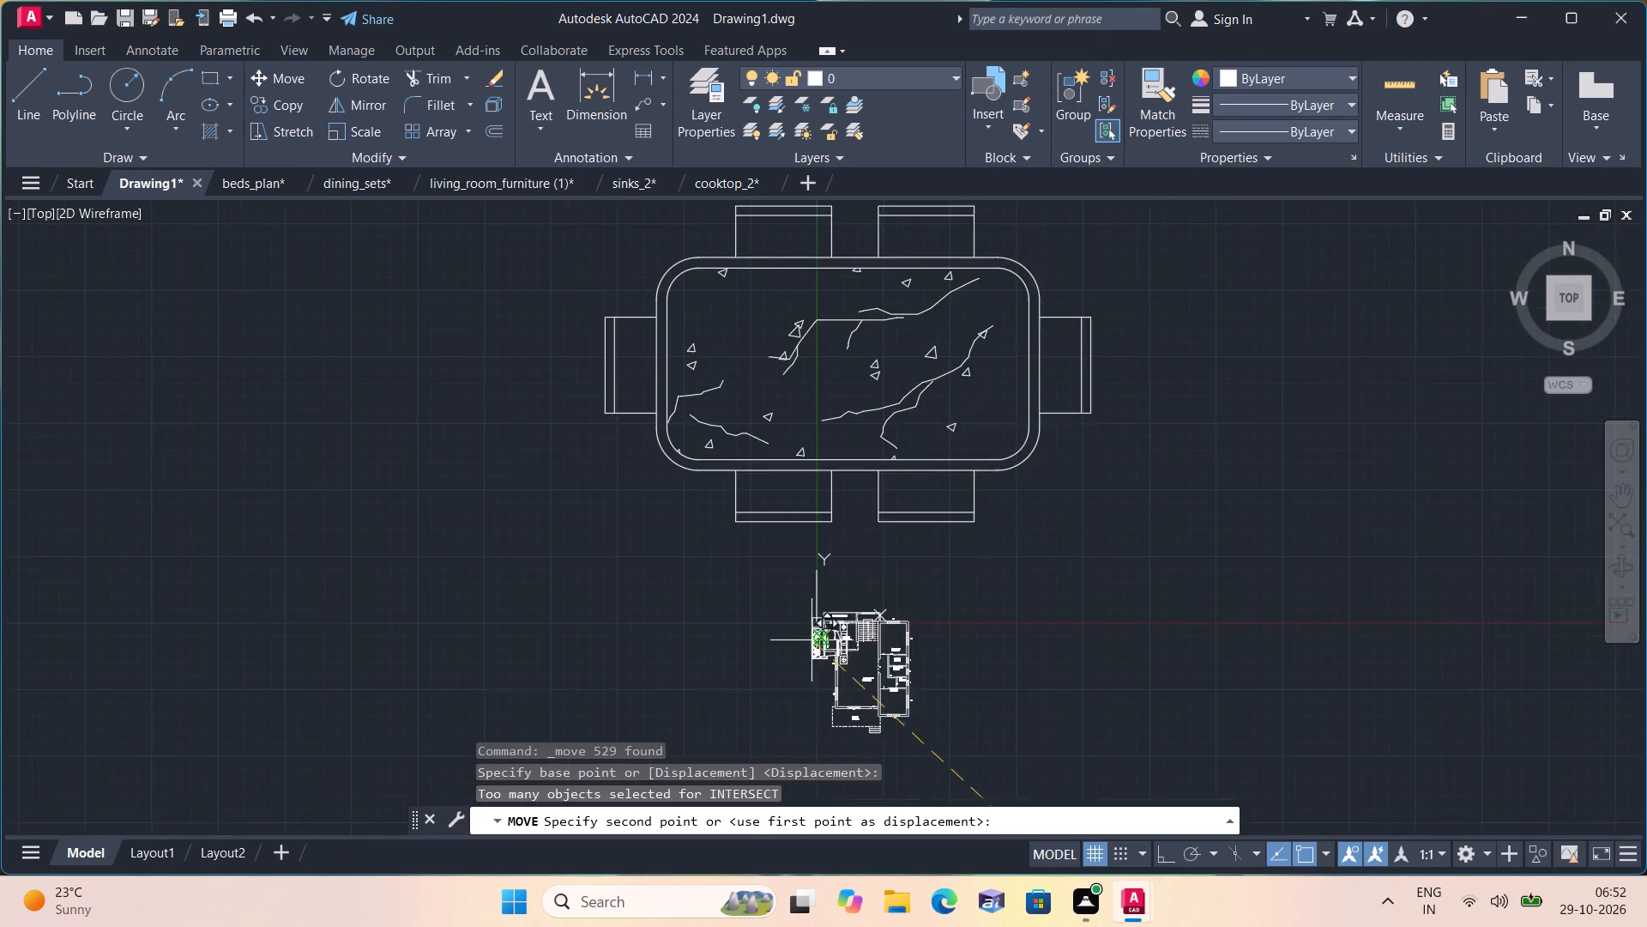
{"action": "scroll", "coordinate": [812, 640], "scroll_direction": "up", "scroll_amount": 5}
{"action": "middle_click_drag", "start_coordinate": [1104, 633], "coordinate": [833, 501]}
{"action": "left_click", "coordinate": [857, 486]}
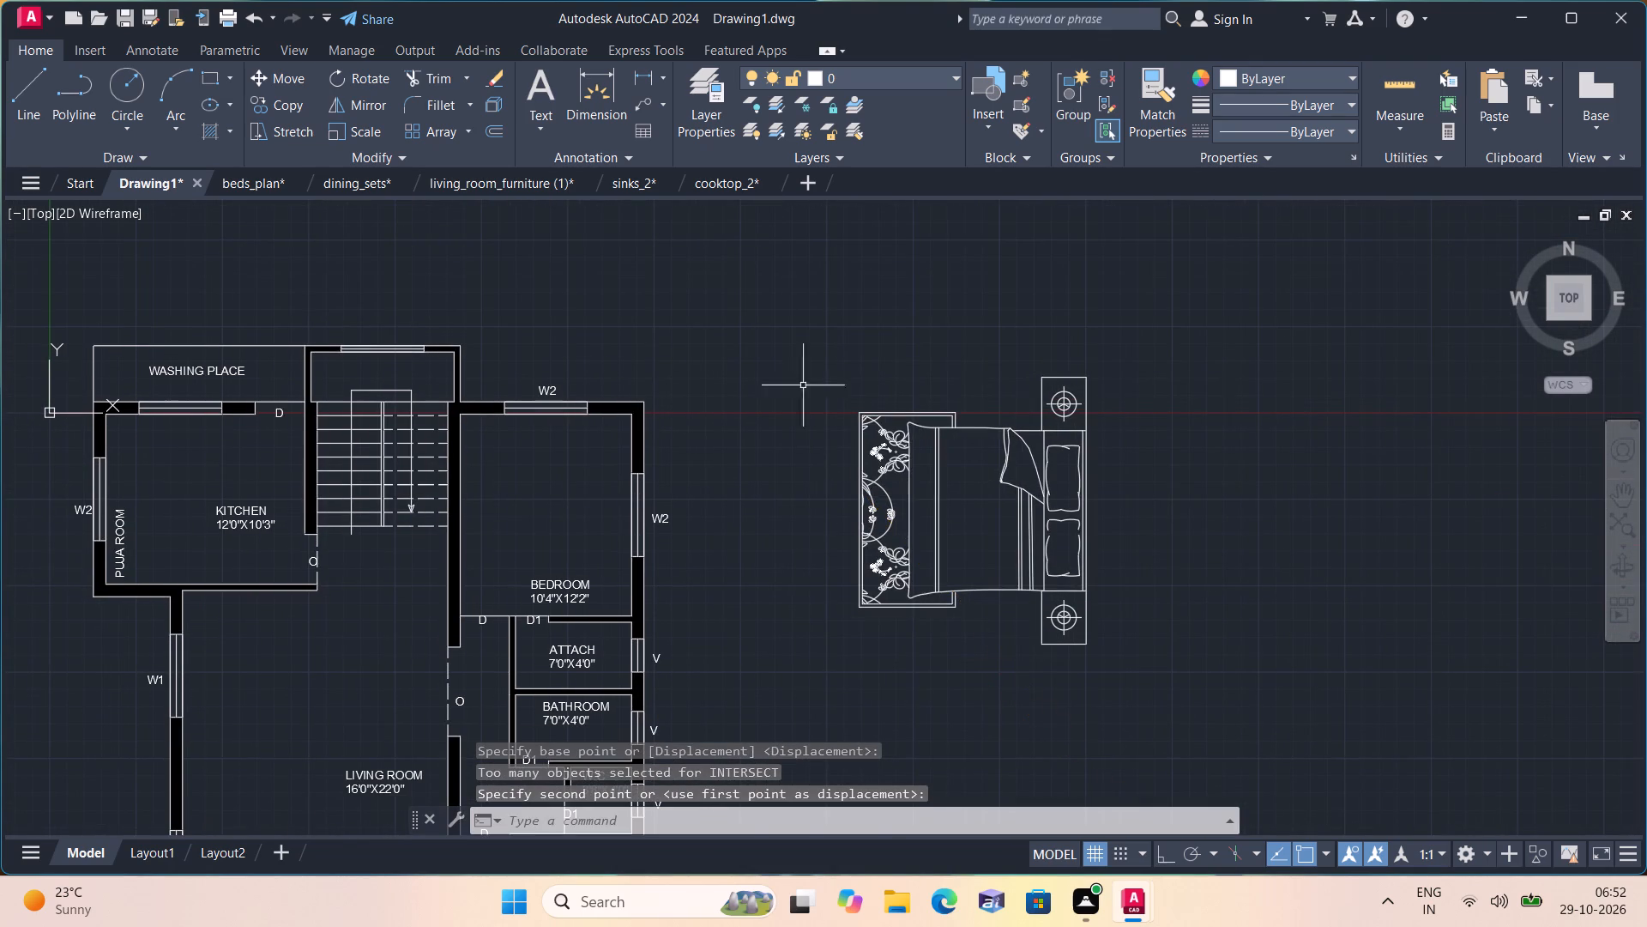
Scale the bed set down again freehand about its middle to fit the 10'4"X12'2" bedroom.
{"action": "left_click_drag", "start_coordinate": [788, 343], "coordinate": [865, 408]}
{"action": "left_click", "coordinate": [1246, 676]}
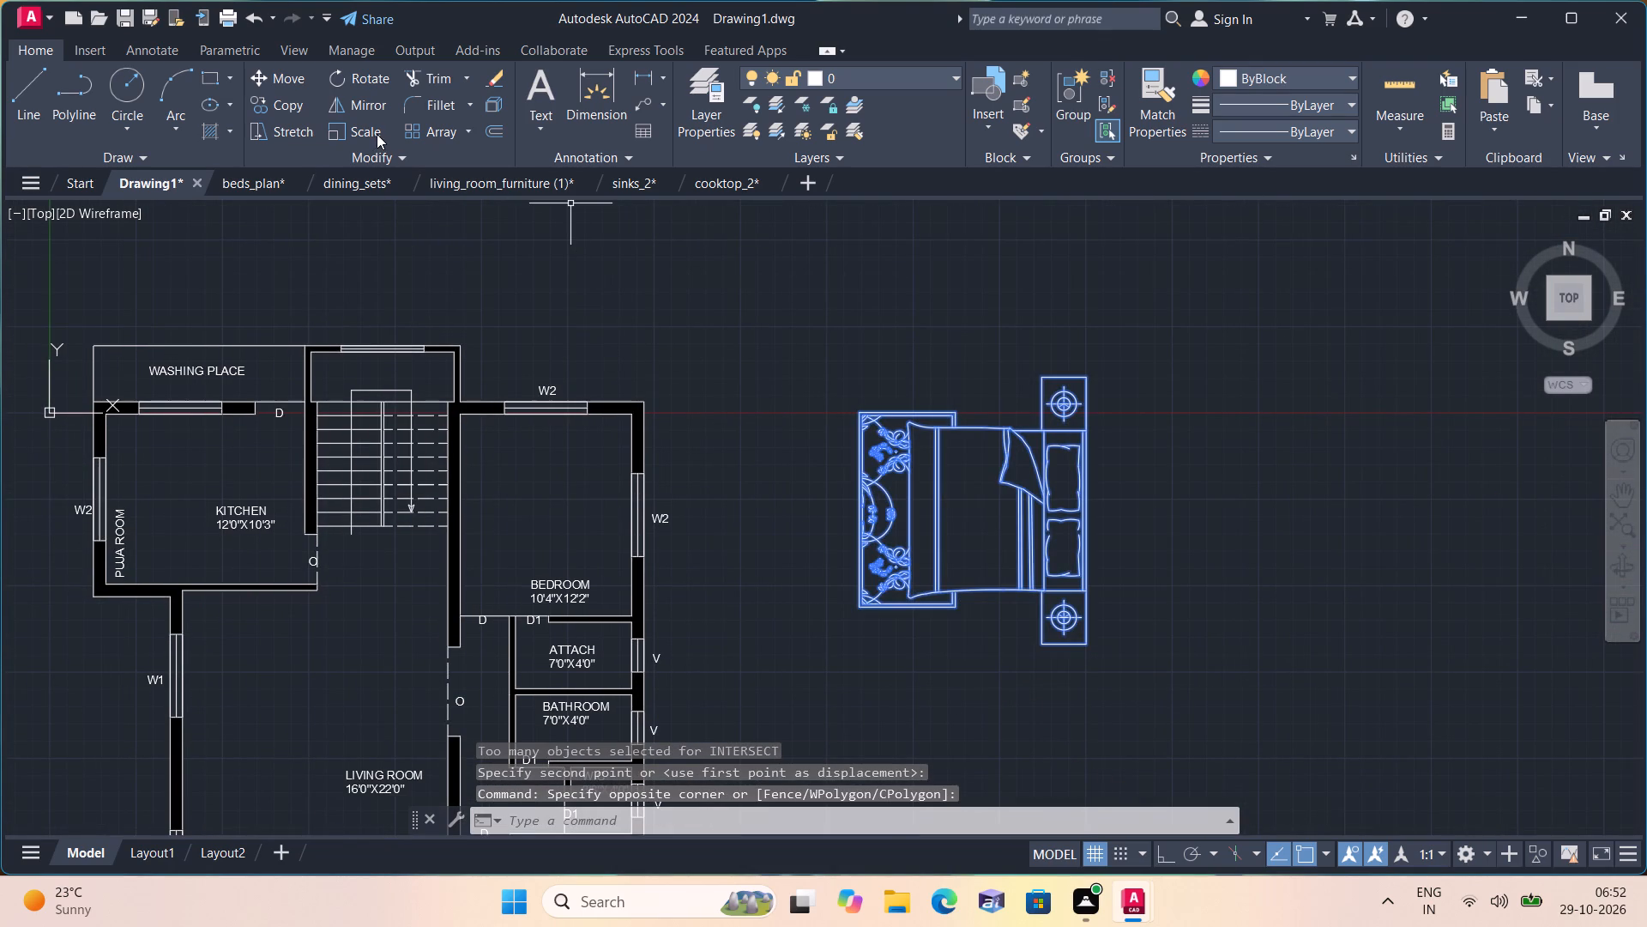
{"action": "left_click", "coordinate": [372, 127]}
{"action": "left_click", "coordinate": [974, 536]}
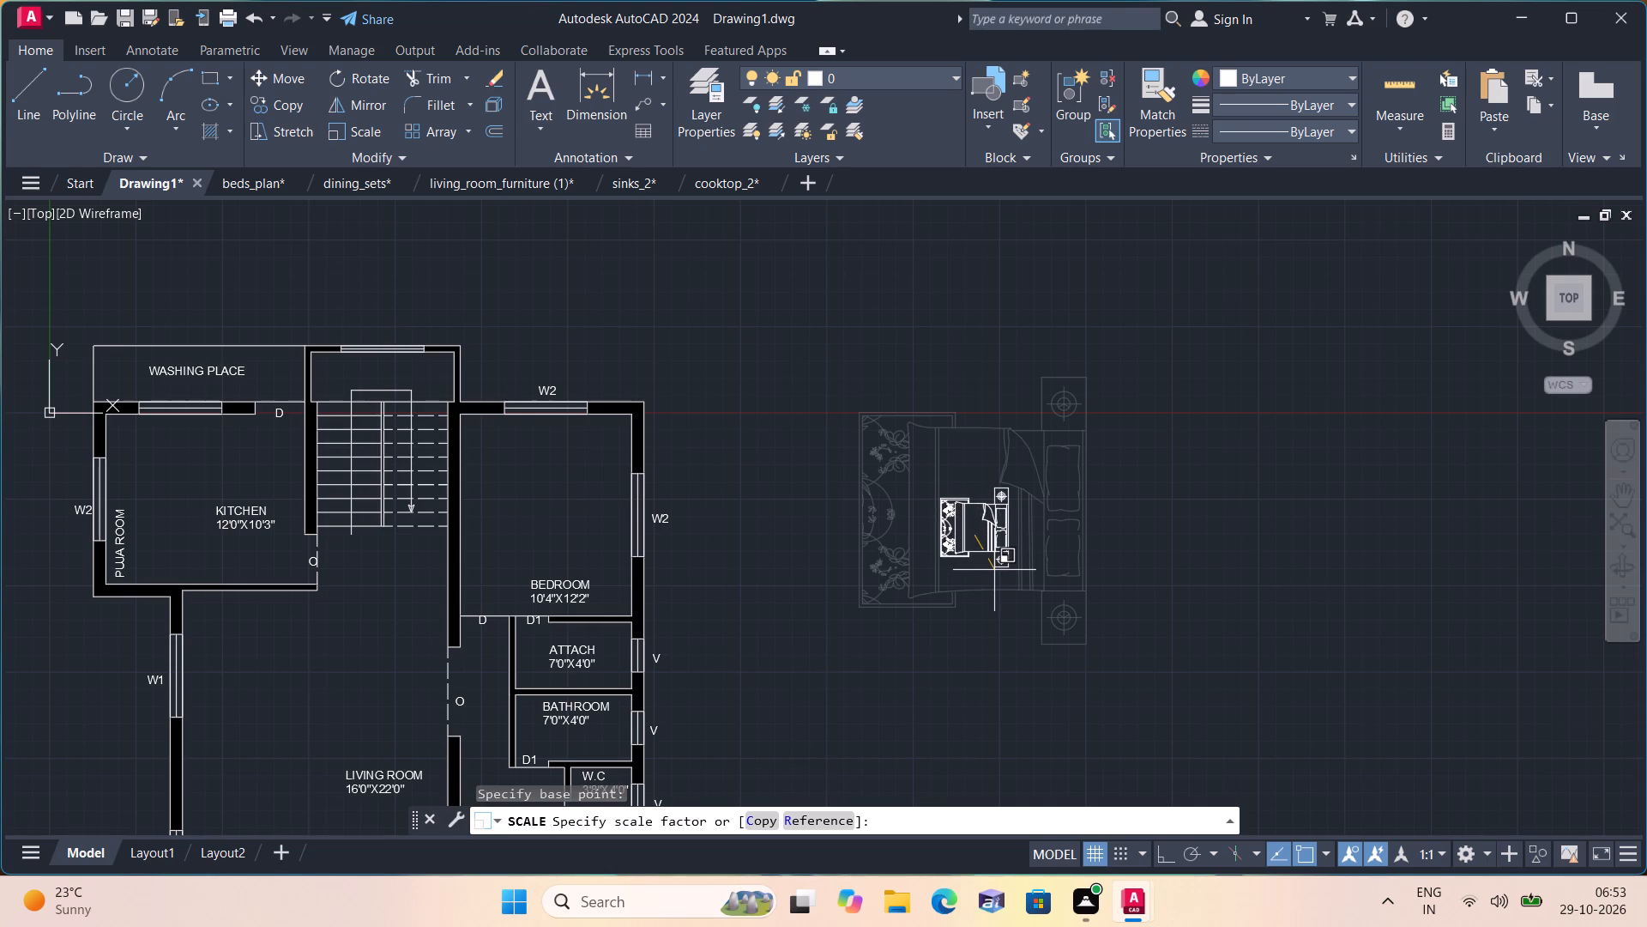
{"action": "left_click", "coordinate": [994, 570]}
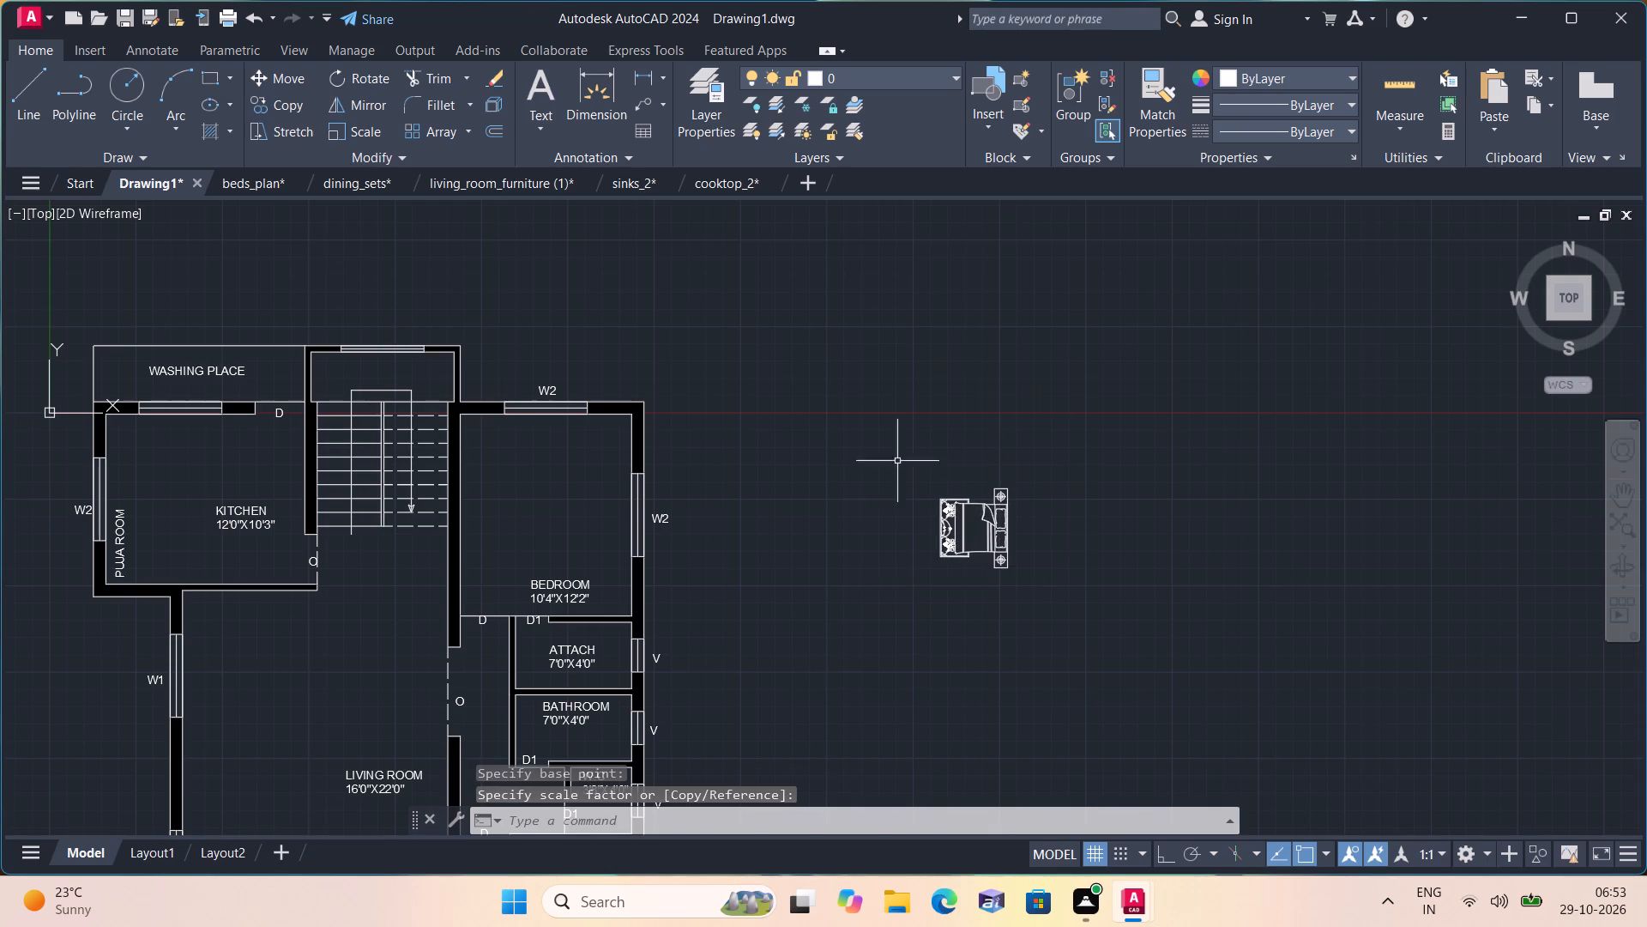
Move the bed set into the 10'4"X12'2" bedroom, with its headboard near the east window W2.
{"action": "left_click_drag", "start_coordinate": [884, 444], "coordinate": [986, 528]}
{"action": "left_click", "coordinate": [1221, 671]}
{"action": "left_click", "coordinate": [296, 73]}
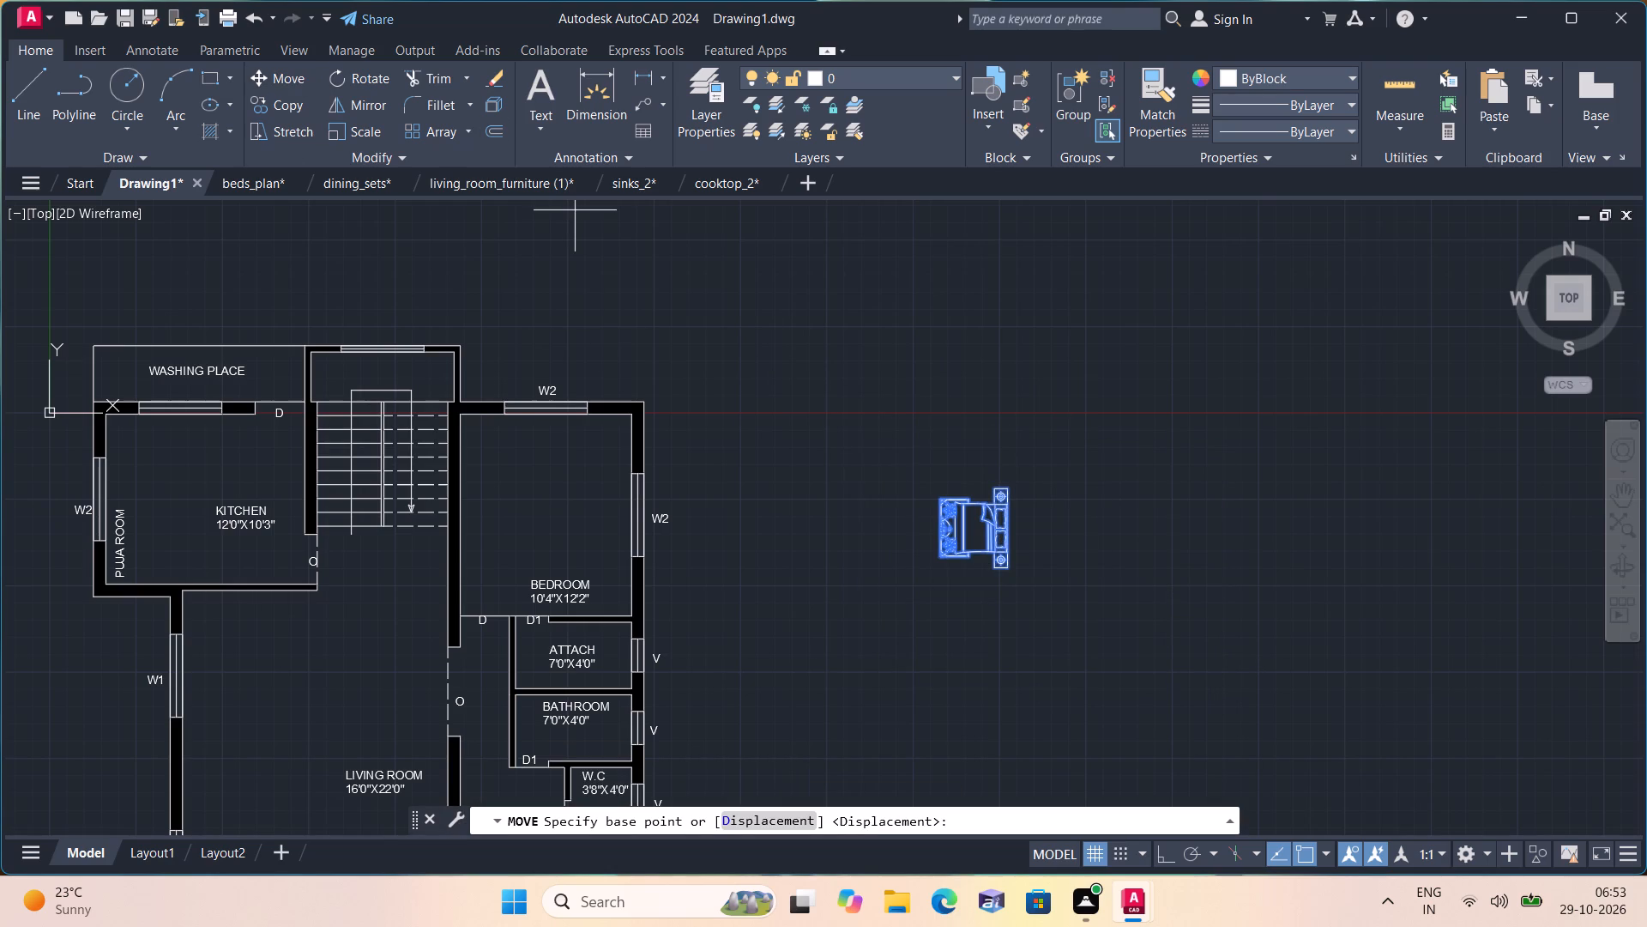
{"action": "left_click", "coordinate": [995, 536]}
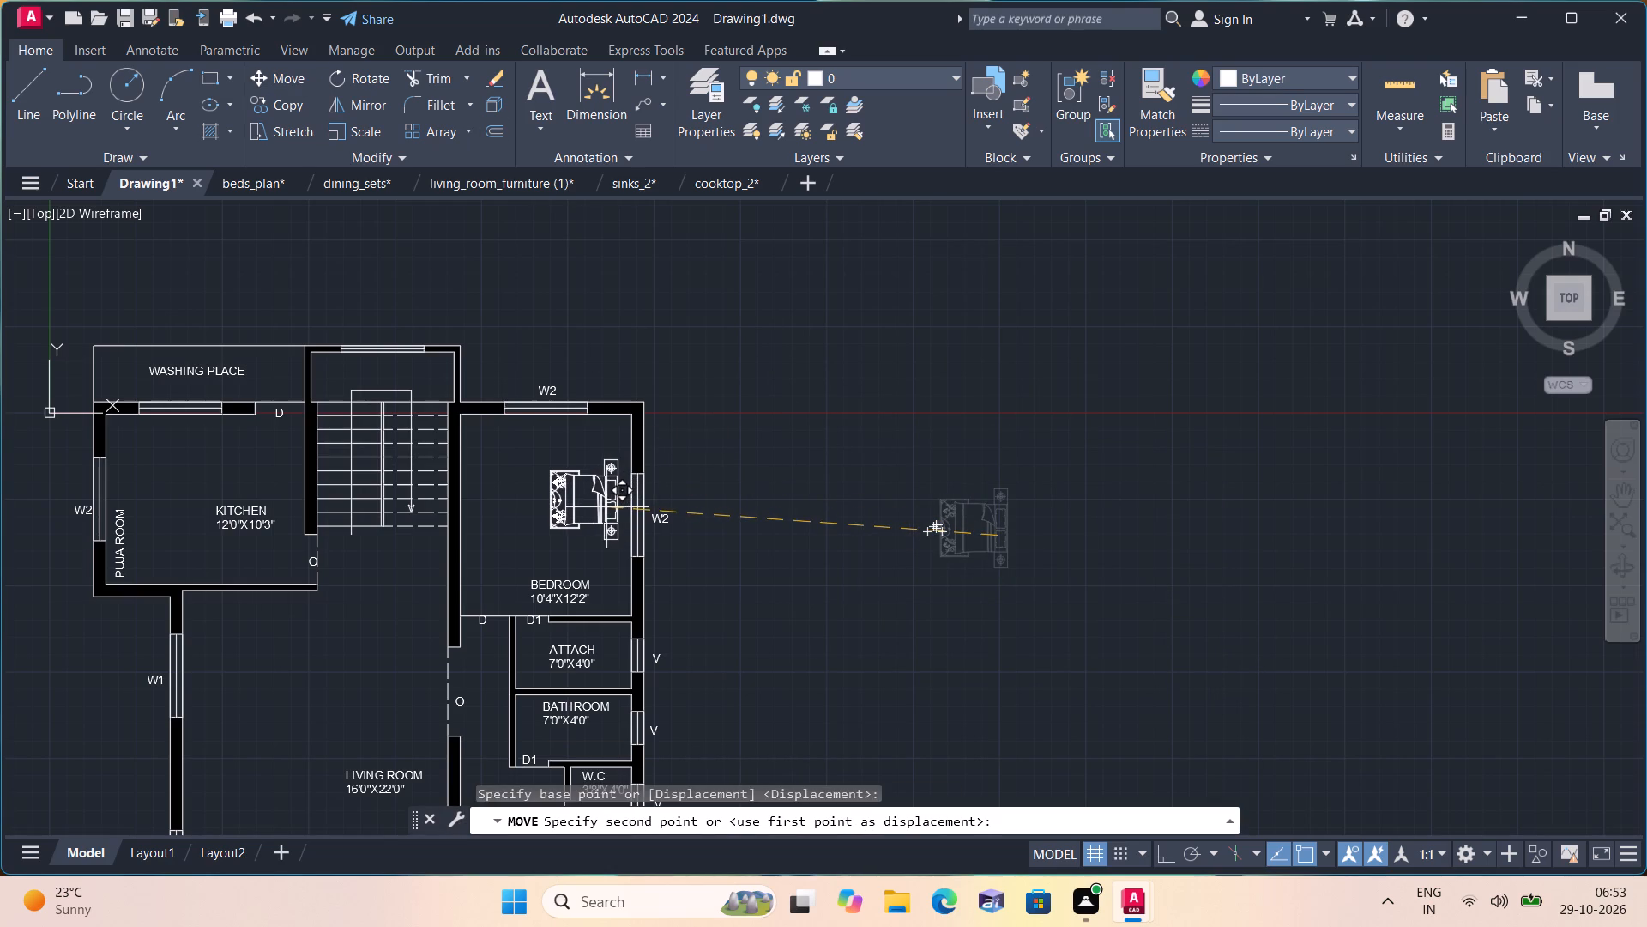
{"action": "left_click", "coordinate": [606, 512]}
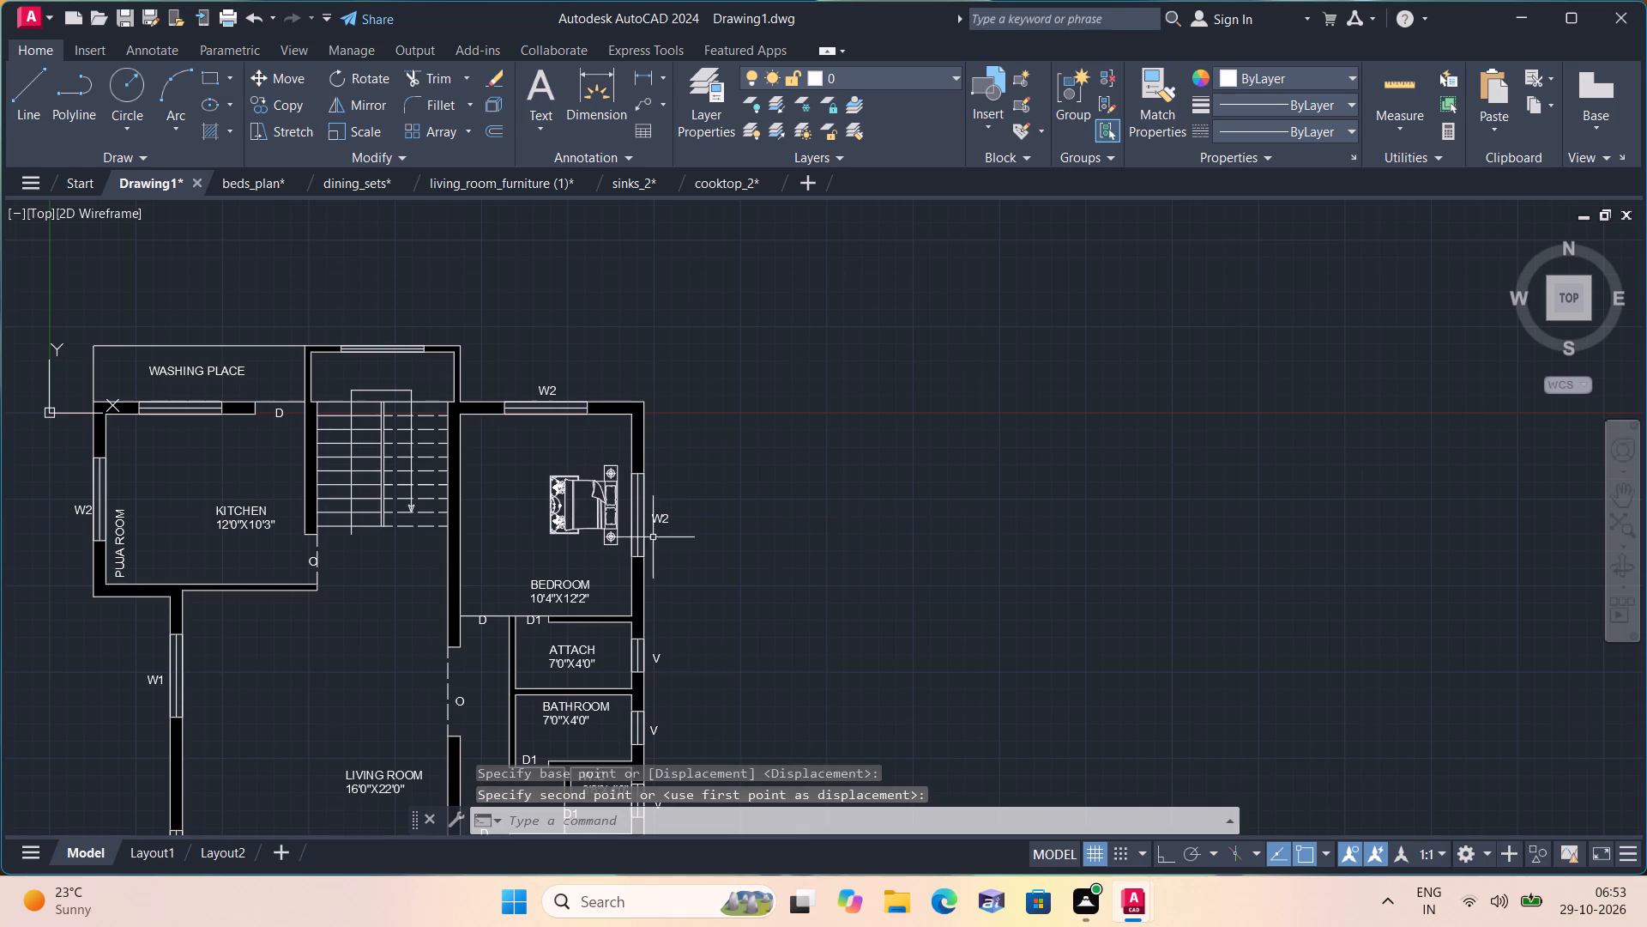
Scale the bed set up slightly freehand about its middle, bringing the headboard close to the window W2 wall.
{"action": "scroll", "coordinate": [570, 555], "scroll_direction": "up", "scroll_amount": 2}
{"action": "middle_click_drag", "start_coordinate": [555, 563], "coordinate": [836, 609]}
{"action": "scroll", "coordinate": [926, 600], "scroll_direction": "up", "scroll_amount": 1}
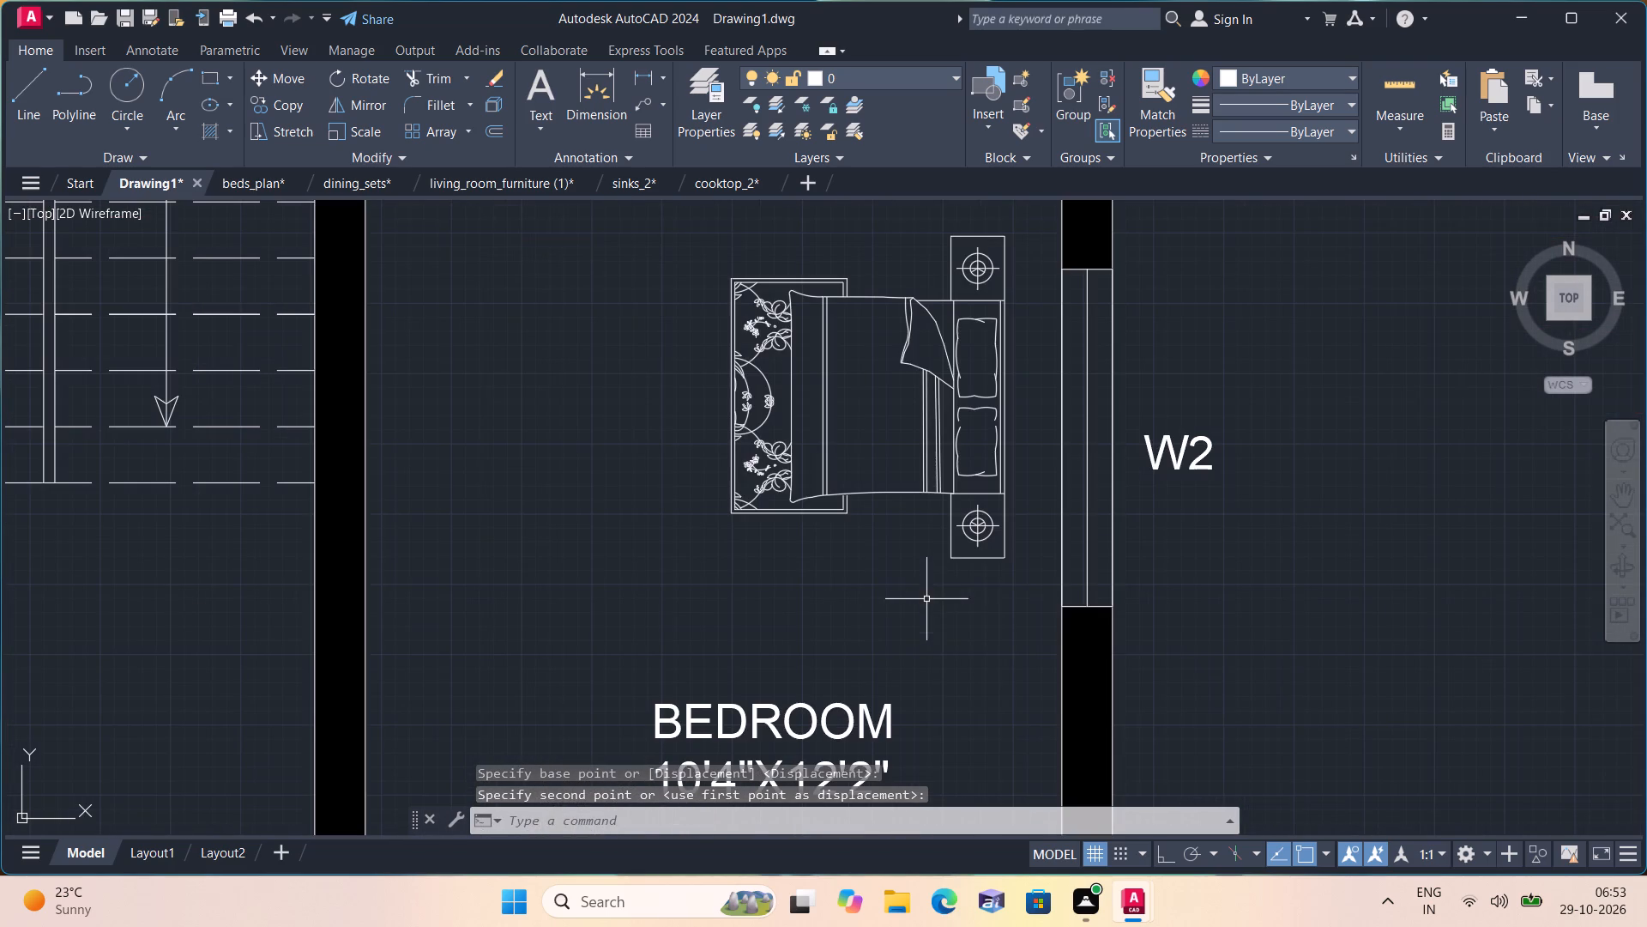
{"action": "left_click_drag", "start_coordinate": [1014, 592], "coordinate": [1004, 575]}
{"action": "left_click", "coordinate": [686, 225]}
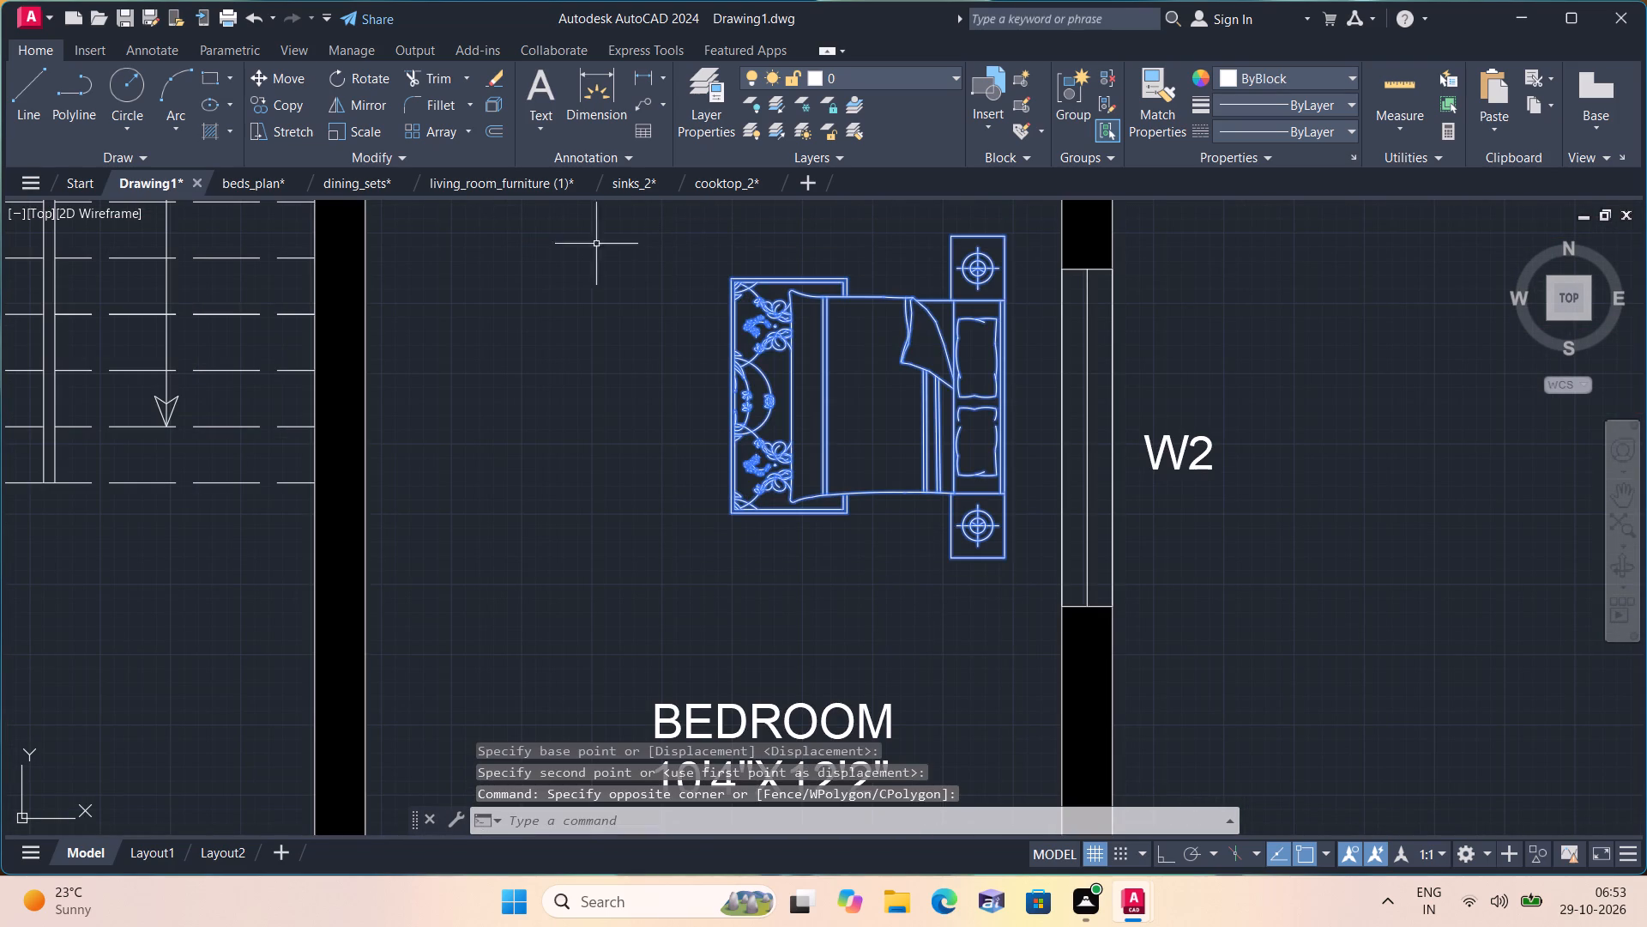
{"action": "left_click", "coordinate": [359, 132]}
{"action": "left_click", "coordinate": [872, 368]}
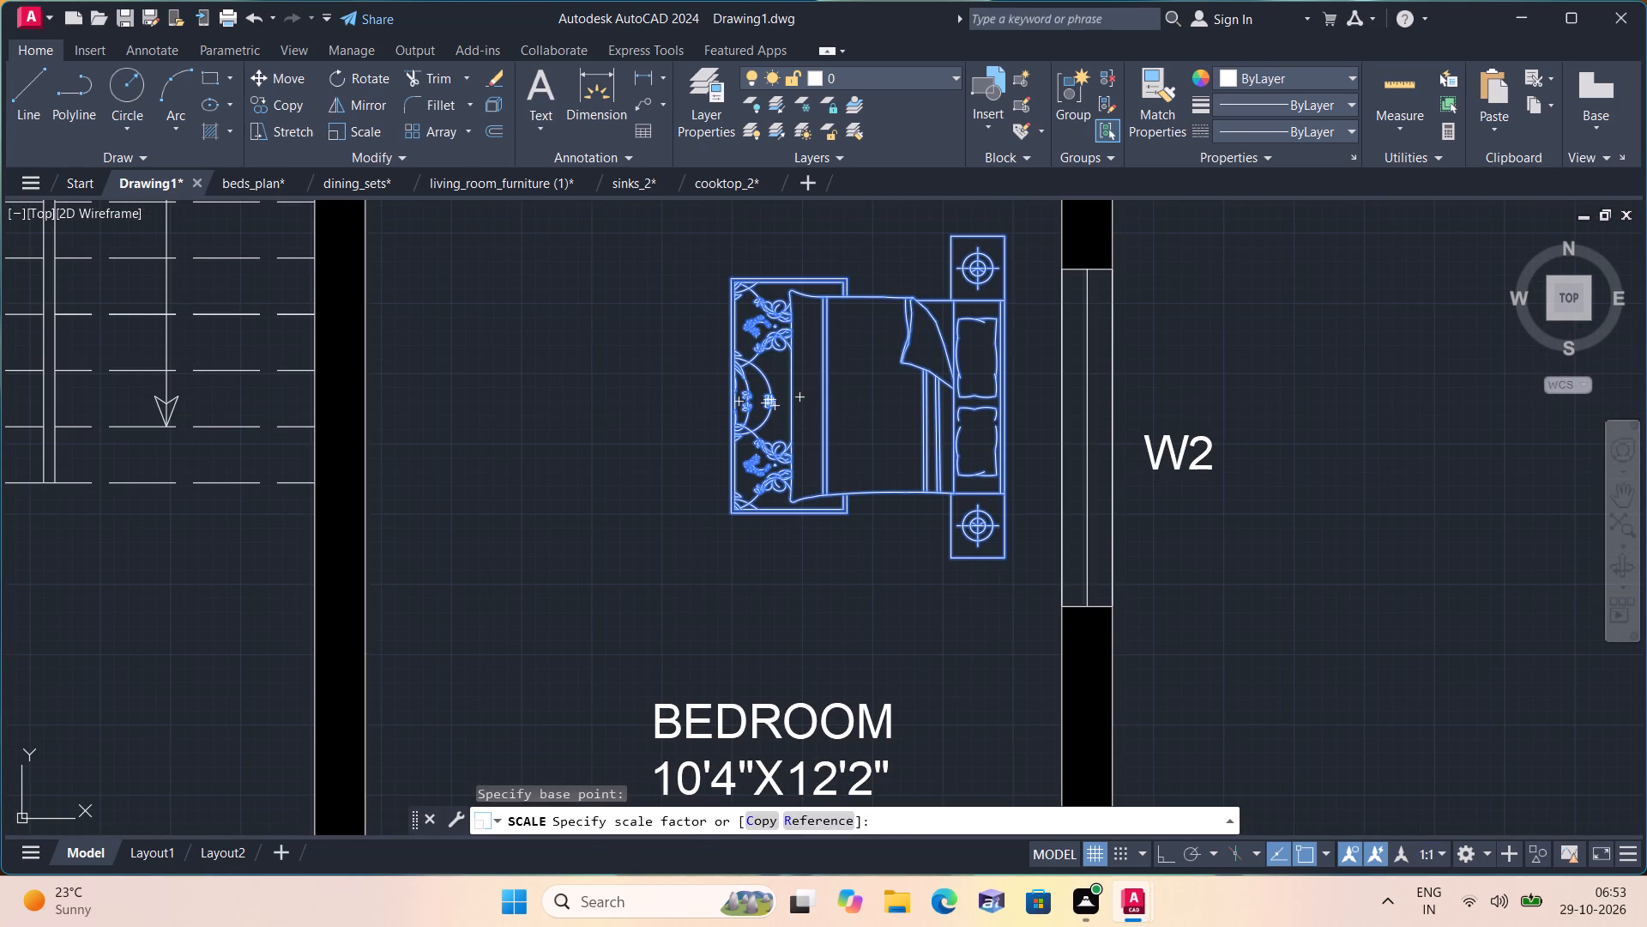
{"action": "scroll", "coordinate": [694, 453], "scroll_direction": "down", "scroll_amount": 1}
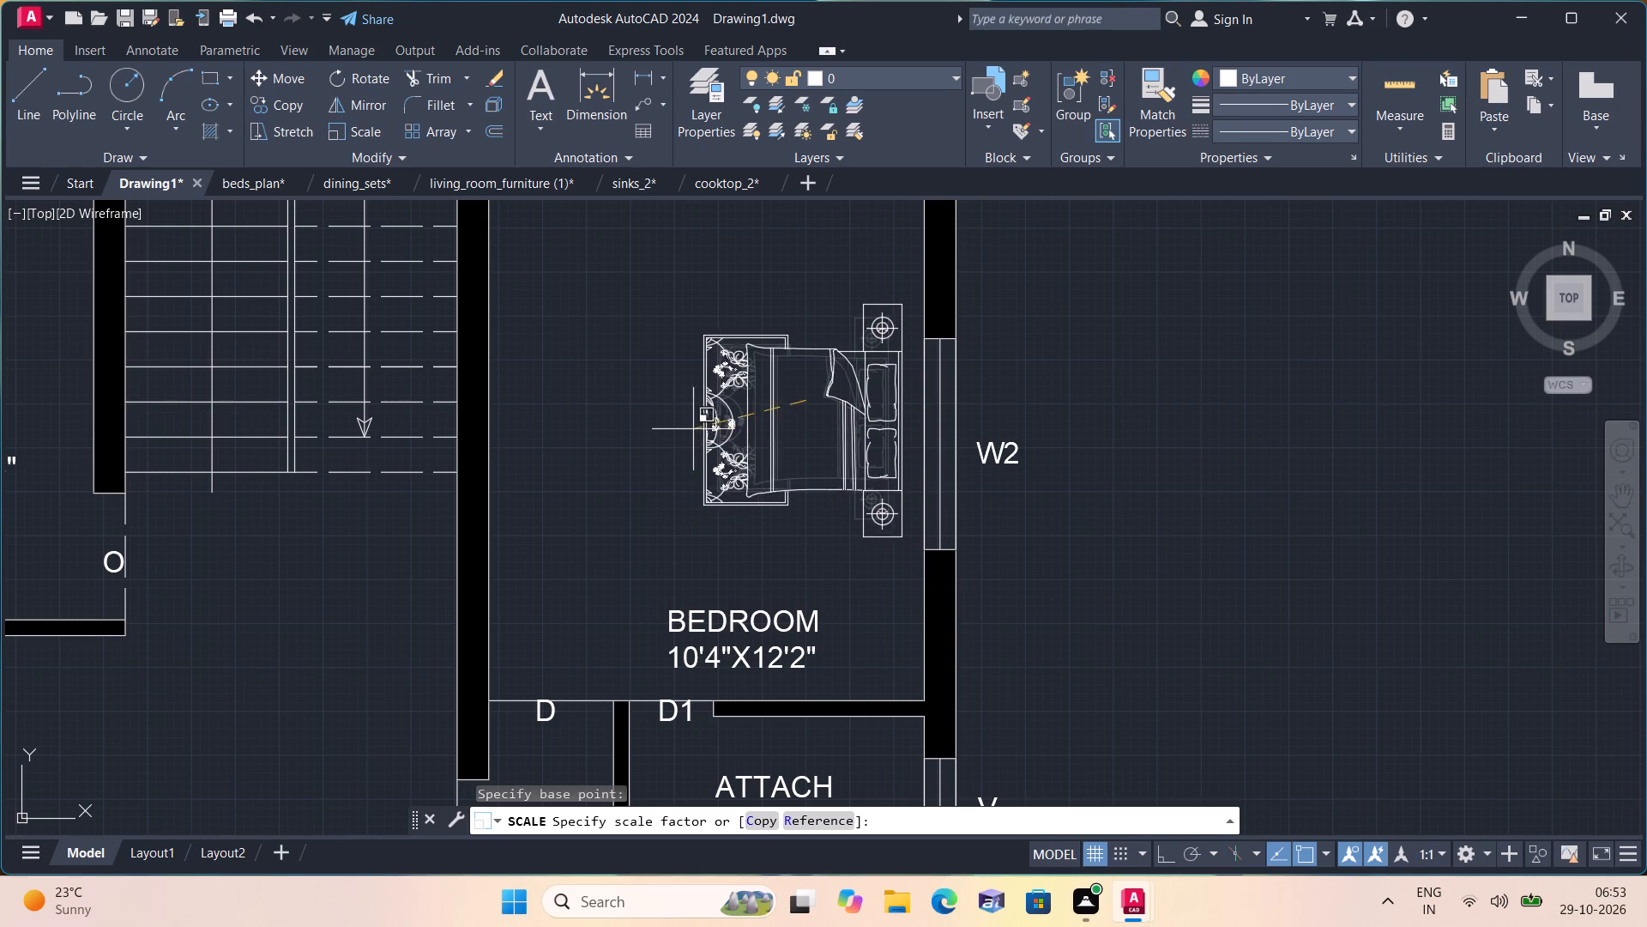
{"action": "left_click", "coordinate": [678, 437]}
Copy the bed set from the 10'4"X12'2" bedroom into the 10'4"X10'0" bedroom, headboard toward its east window W2.
{"action": "scroll", "coordinate": [917, 532], "scroll_direction": "up", "scroll_amount": 2}
{"action": "left_click", "coordinate": [921, 609]}
{"action": "middle_click_drag", "start_coordinate": [726, 420], "coordinate": [988, 707]}
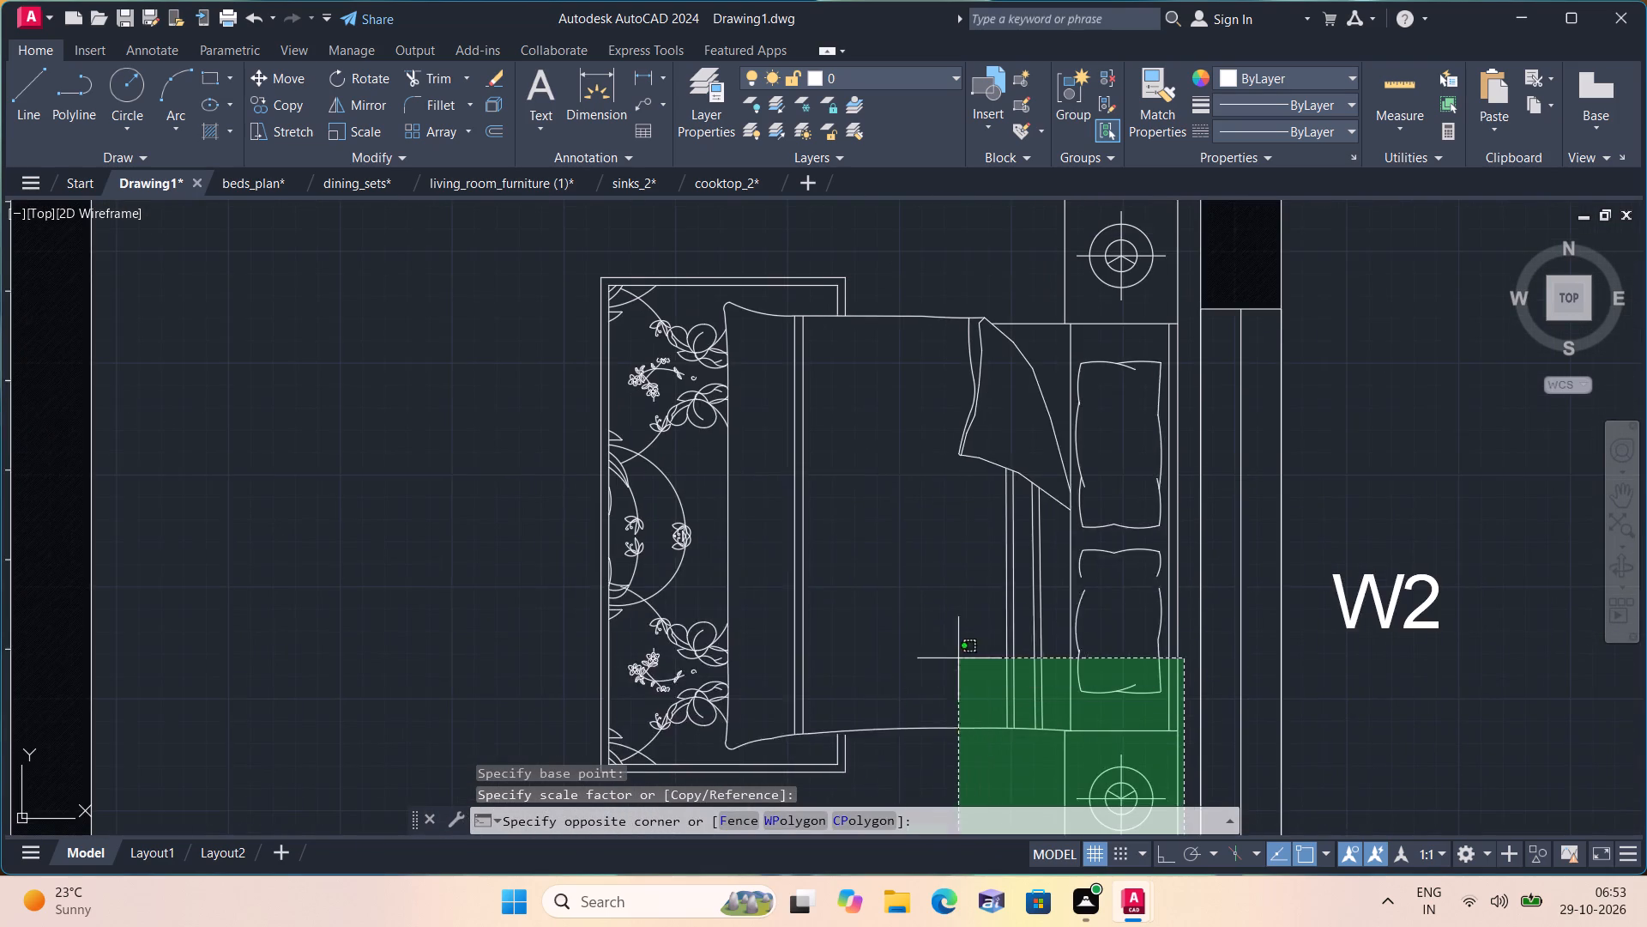
{"action": "scroll", "coordinate": [665, 359], "scroll_direction": "down", "scroll_amount": 2}
{"action": "left_click", "coordinate": [596, 264]}
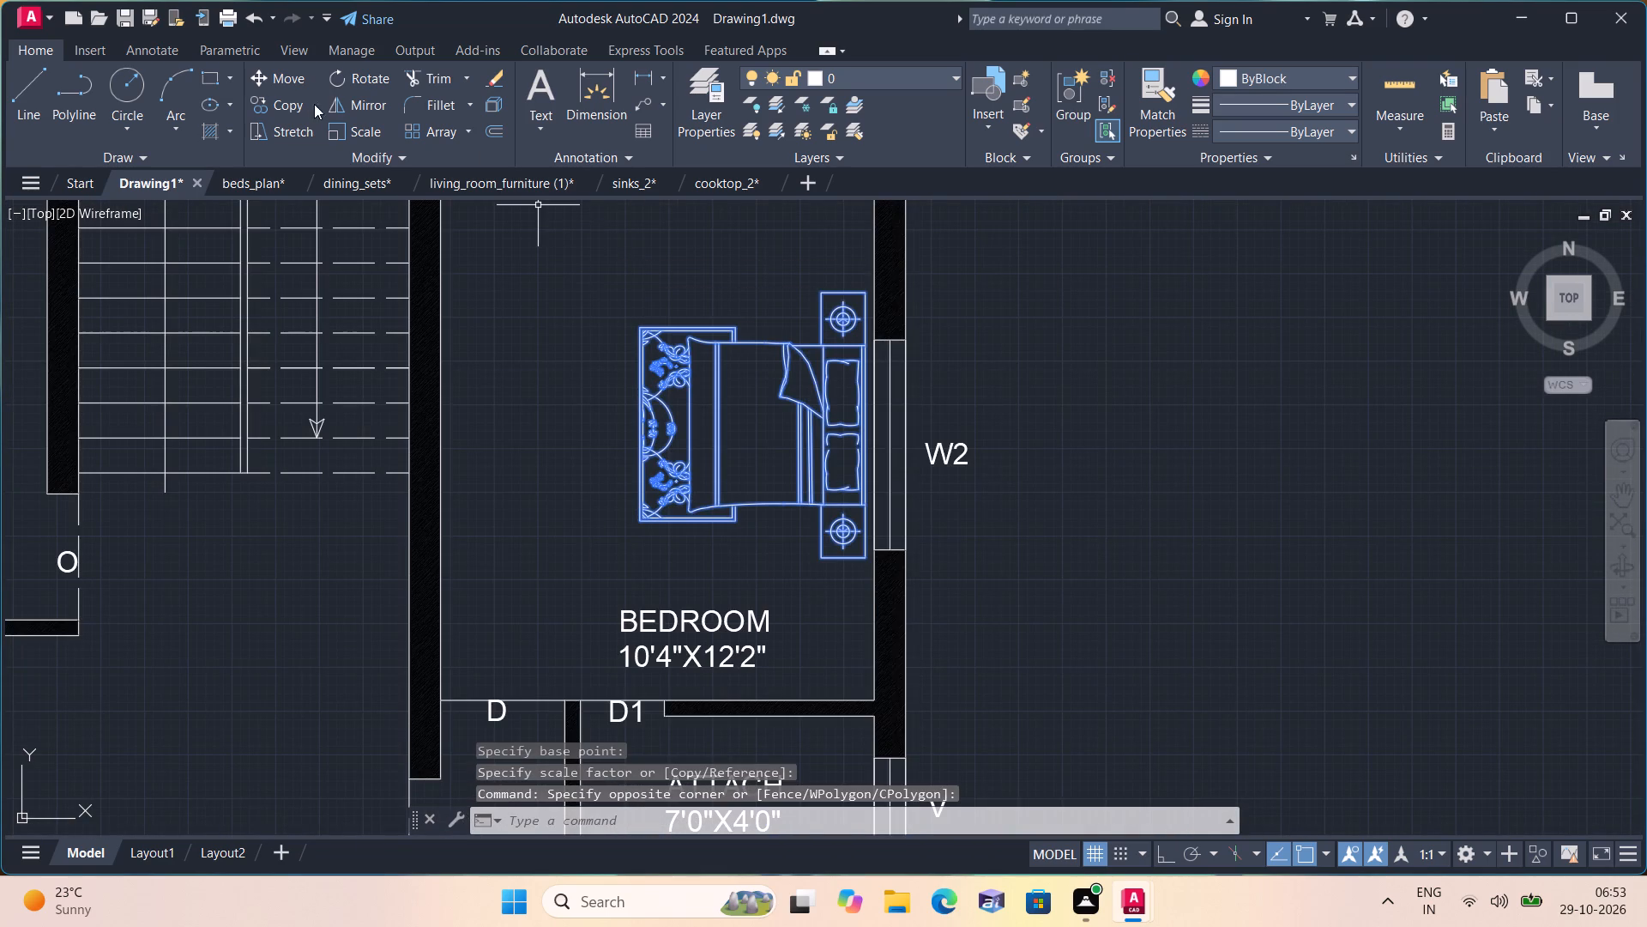
{"action": "left_click", "coordinate": [287, 100]}
{"action": "left_click", "coordinate": [727, 406]}
{"action": "scroll", "coordinate": [902, 591], "scroll_direction": "down", "scroll_amount": 2}
{"action": "middle_click_drag", "start_coordinate": [926, 600], "coordinate": [918, 304]}
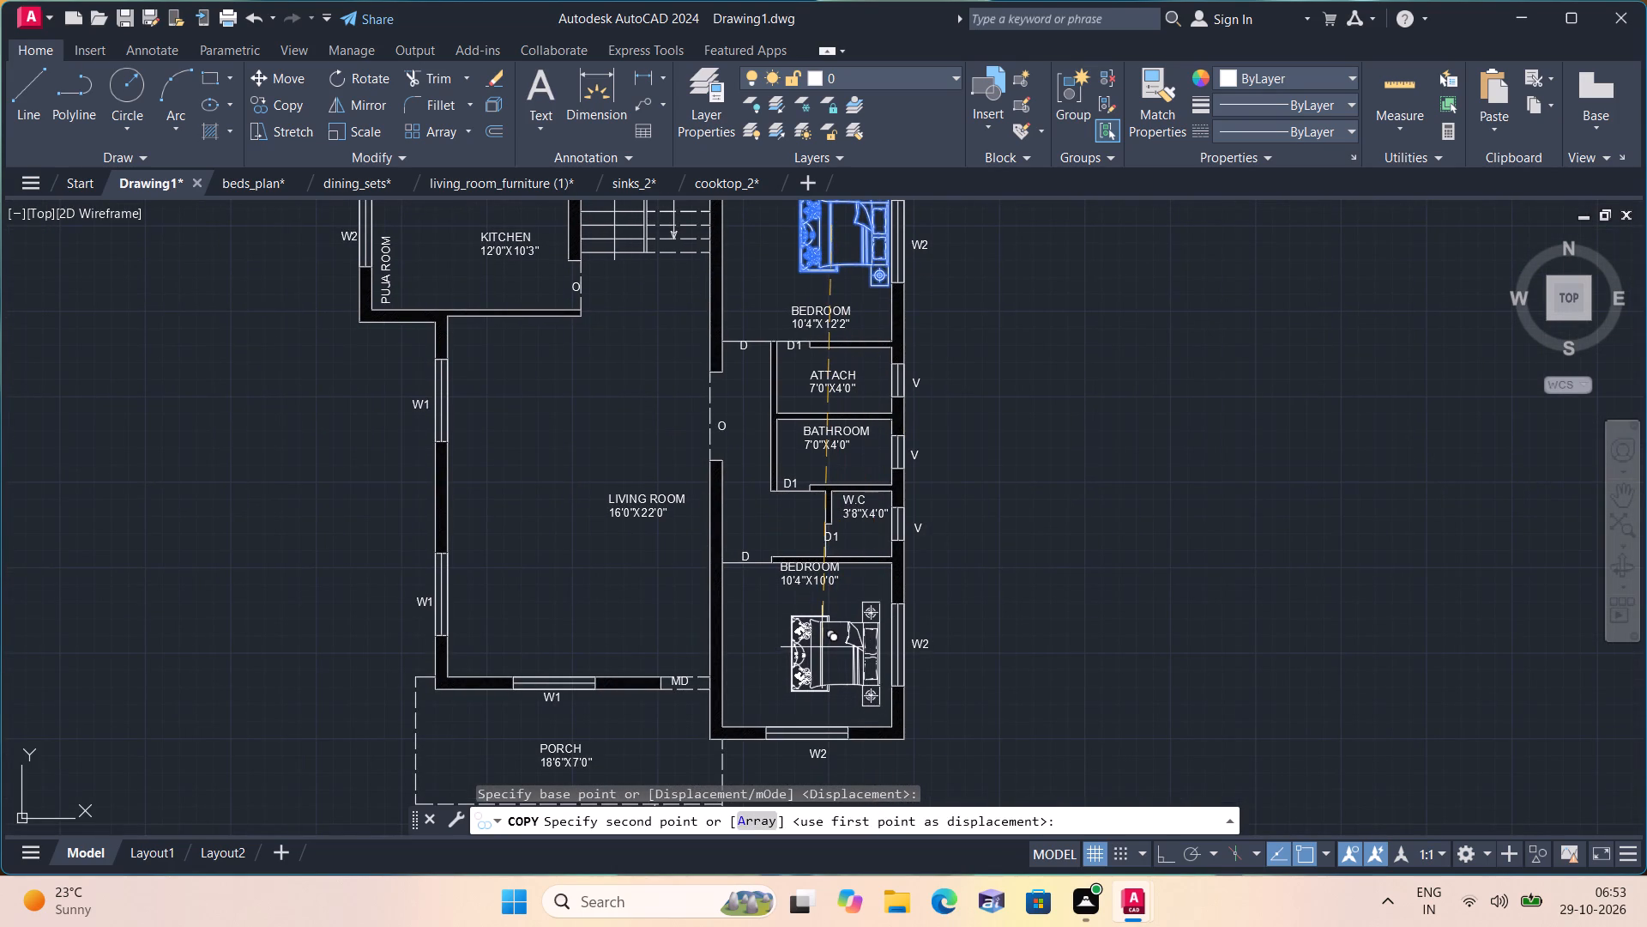
{"action": "left_click", "coordinate": [822, 647]}
{"action": "key", "text": "Escape"}
Scale the six-chair dining set north of the floor plan down freehand about its middle, much closer to room size.
{"action": "scroll", "coordinate": [979, 500], "scroll_direction": "down", "scroll_amount": 1}
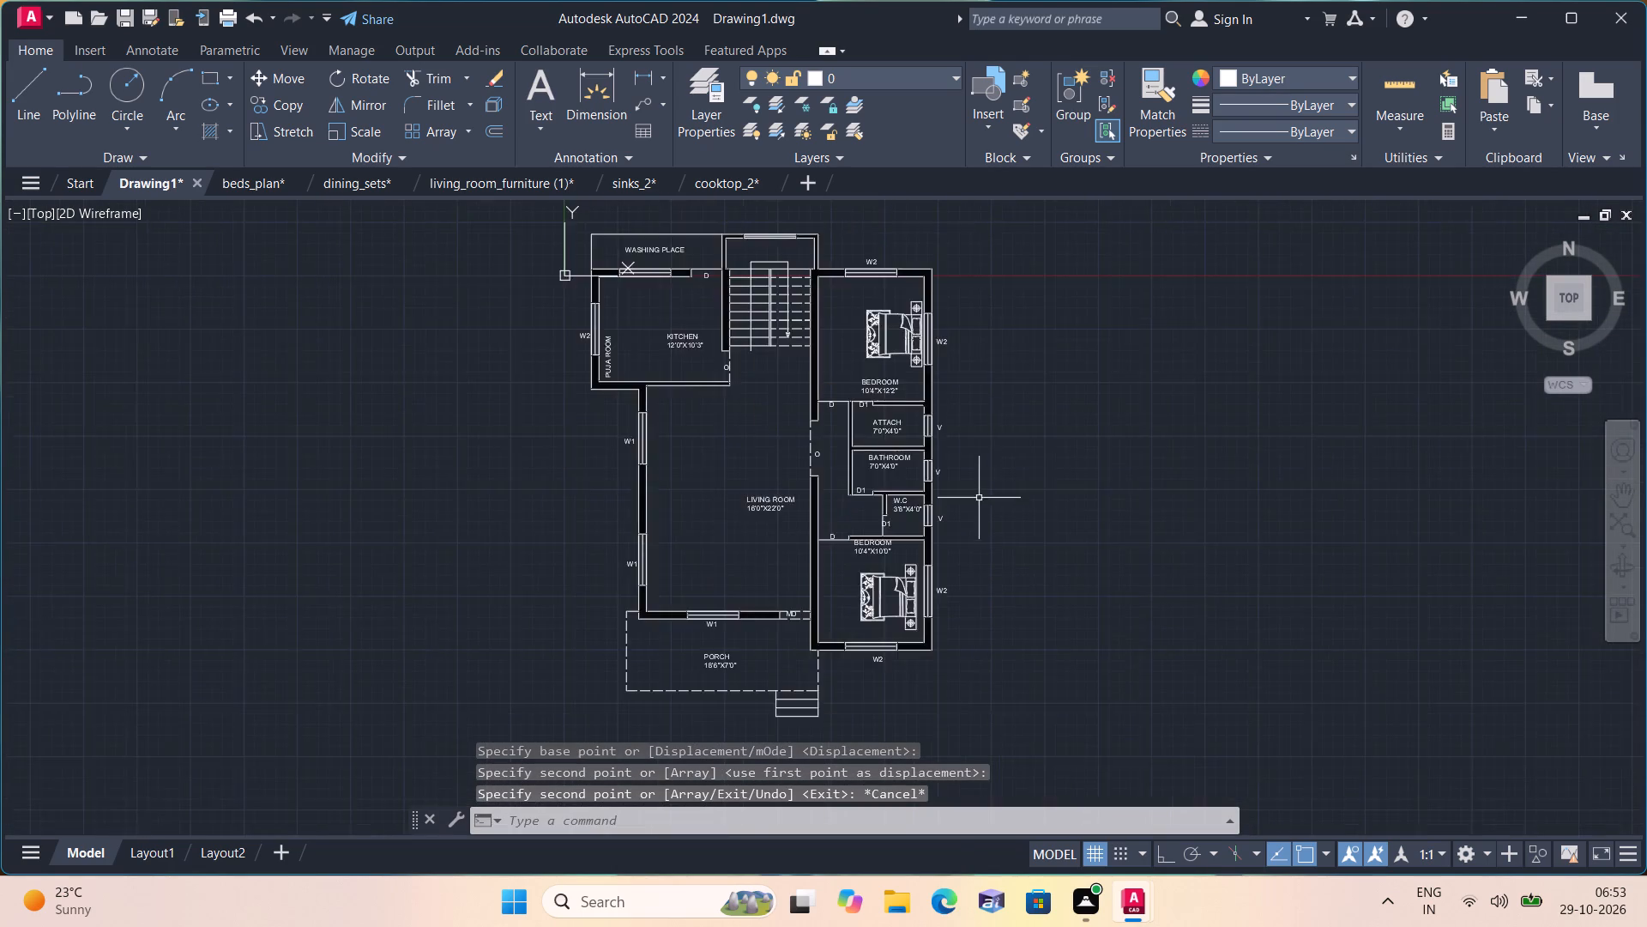
{"action": "scroll", "coordinate": [979, 498], "scroll_direction": "down", "scroll_amount": 1}
{"action": "middle_click_drag", "start_coordinate": [1042, 379], "coordinate": [744, 476]}
{"action": "scroll", "coordinate": [743, 476], "scroll_direction": "down", "scroll_amount": 3}
{"action": "scroll", "coordinate": [844, 433], "scroll_direction": "down", "scroll_amount": 1}
{"action": "middle_click_drag", "start_coordinate": [844, 433], "coordinate": [880, 547]}
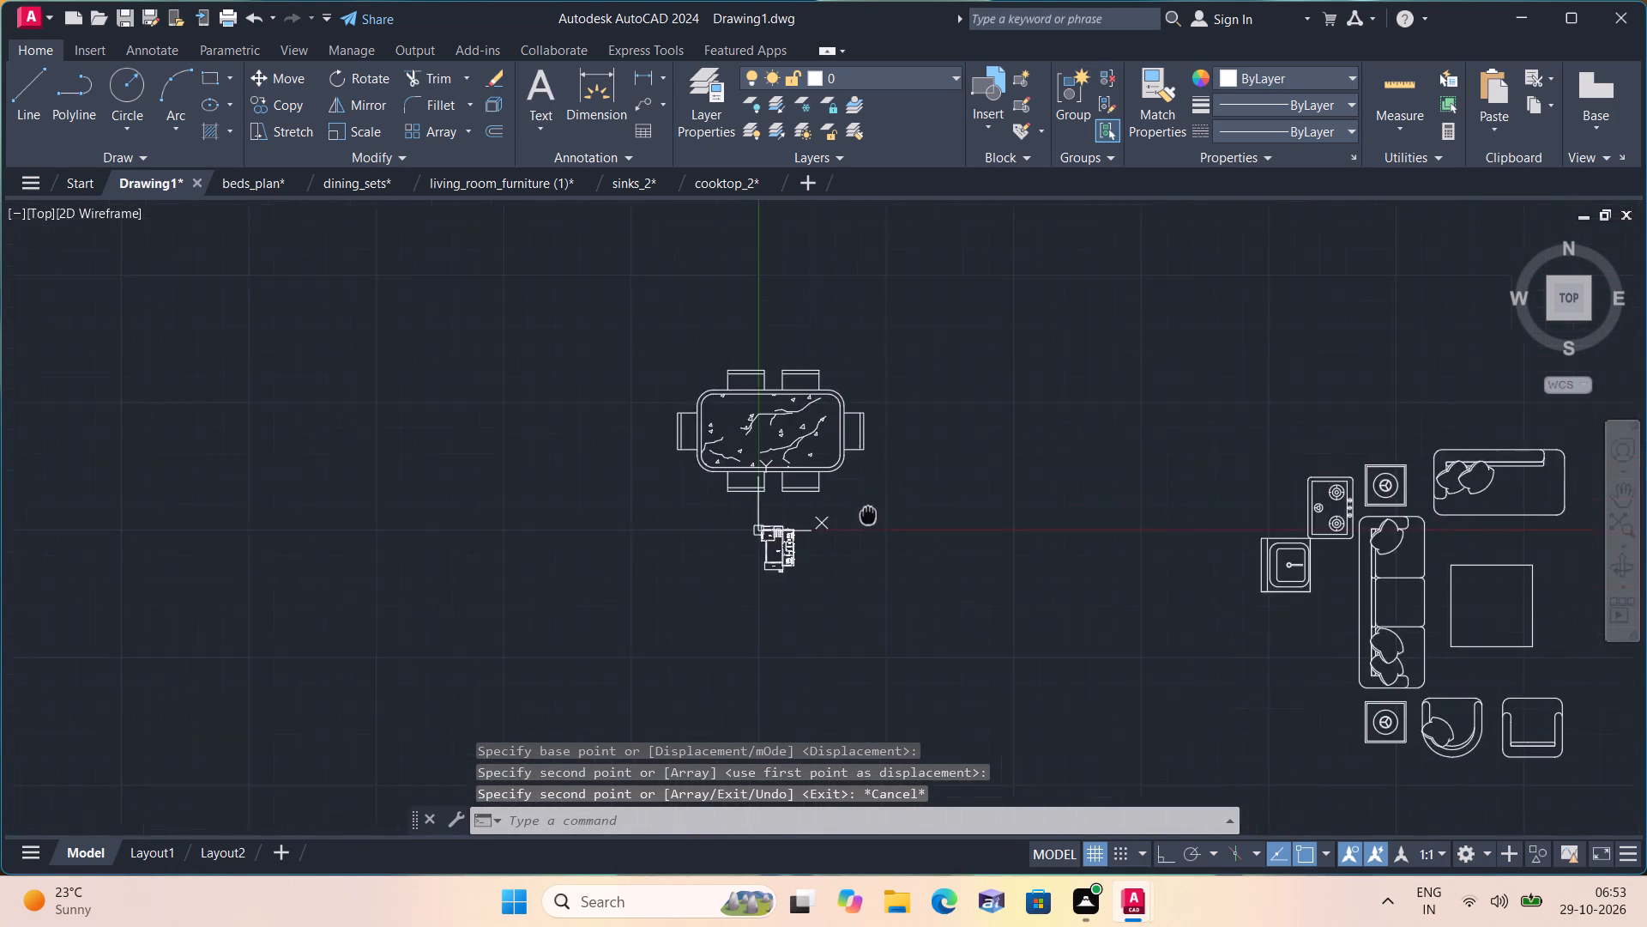
{"action": "middle_click_drag", "start_coordinate": [880, 547], "coordinate": [908, 604]}
{"action": "left_click_drag", "start_coordinate": [928, 614], "coordinate": [919, 590]}
{"action": "left_click", "coordinate": [648, 381]}
{"action": "left_click", "coordinate": [349, 129]}
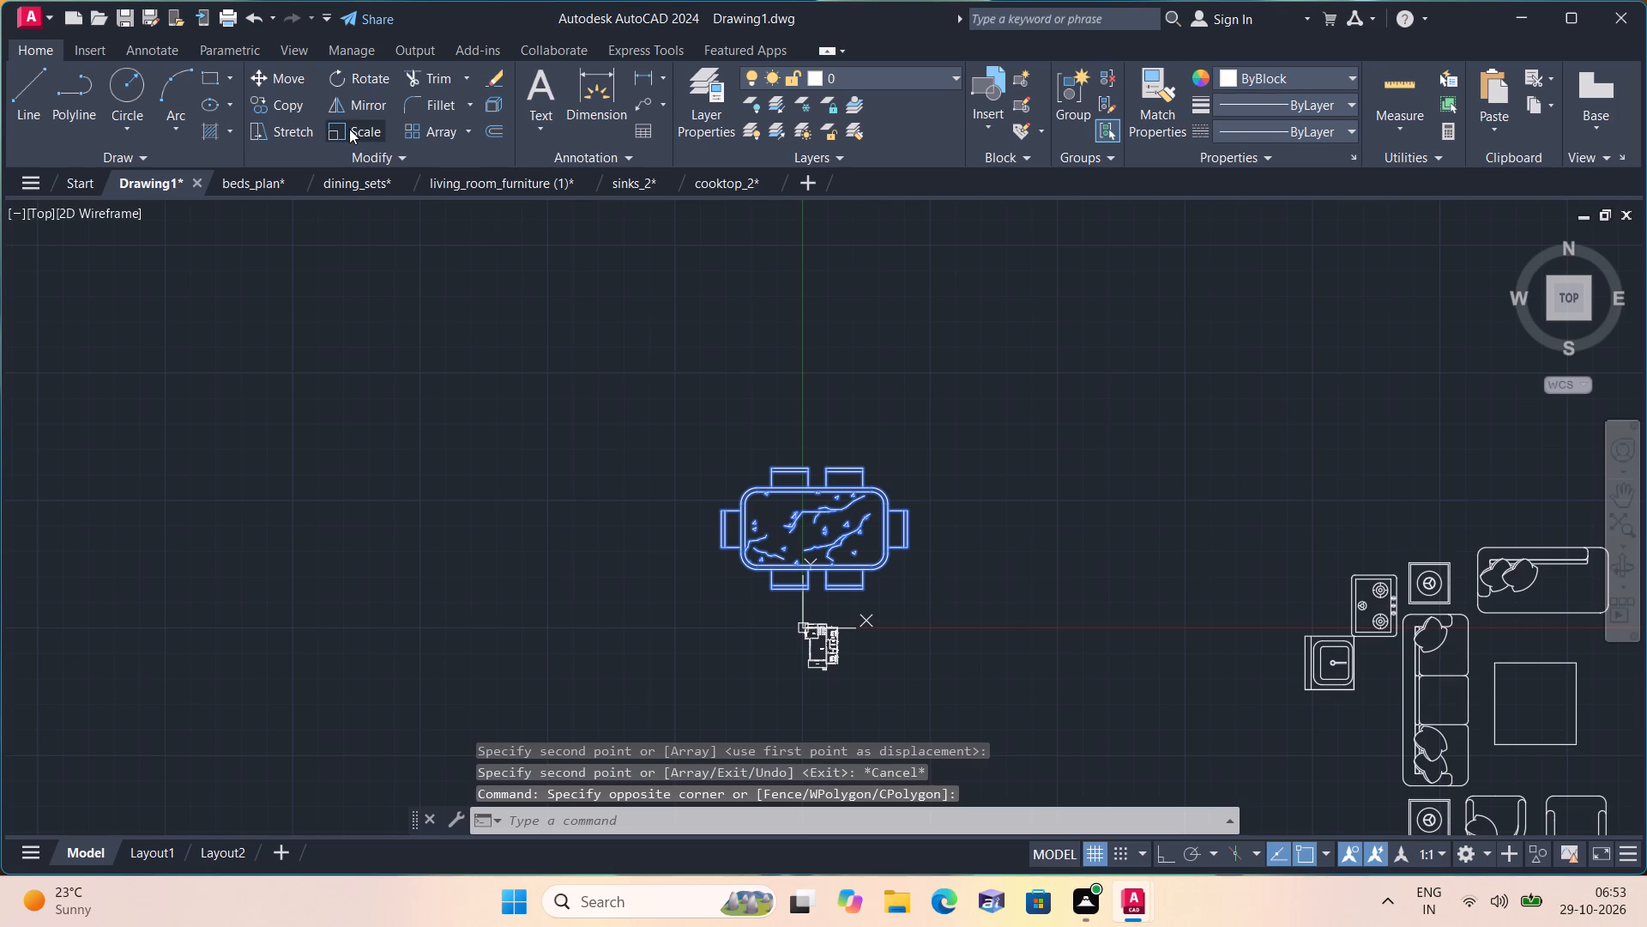
{"action": "scroll", "coordinate": [842, 579], "scroll_direction": "up", "scroll_amount": 2}
{"action": "left_click", "coordinate": [743, 472]}
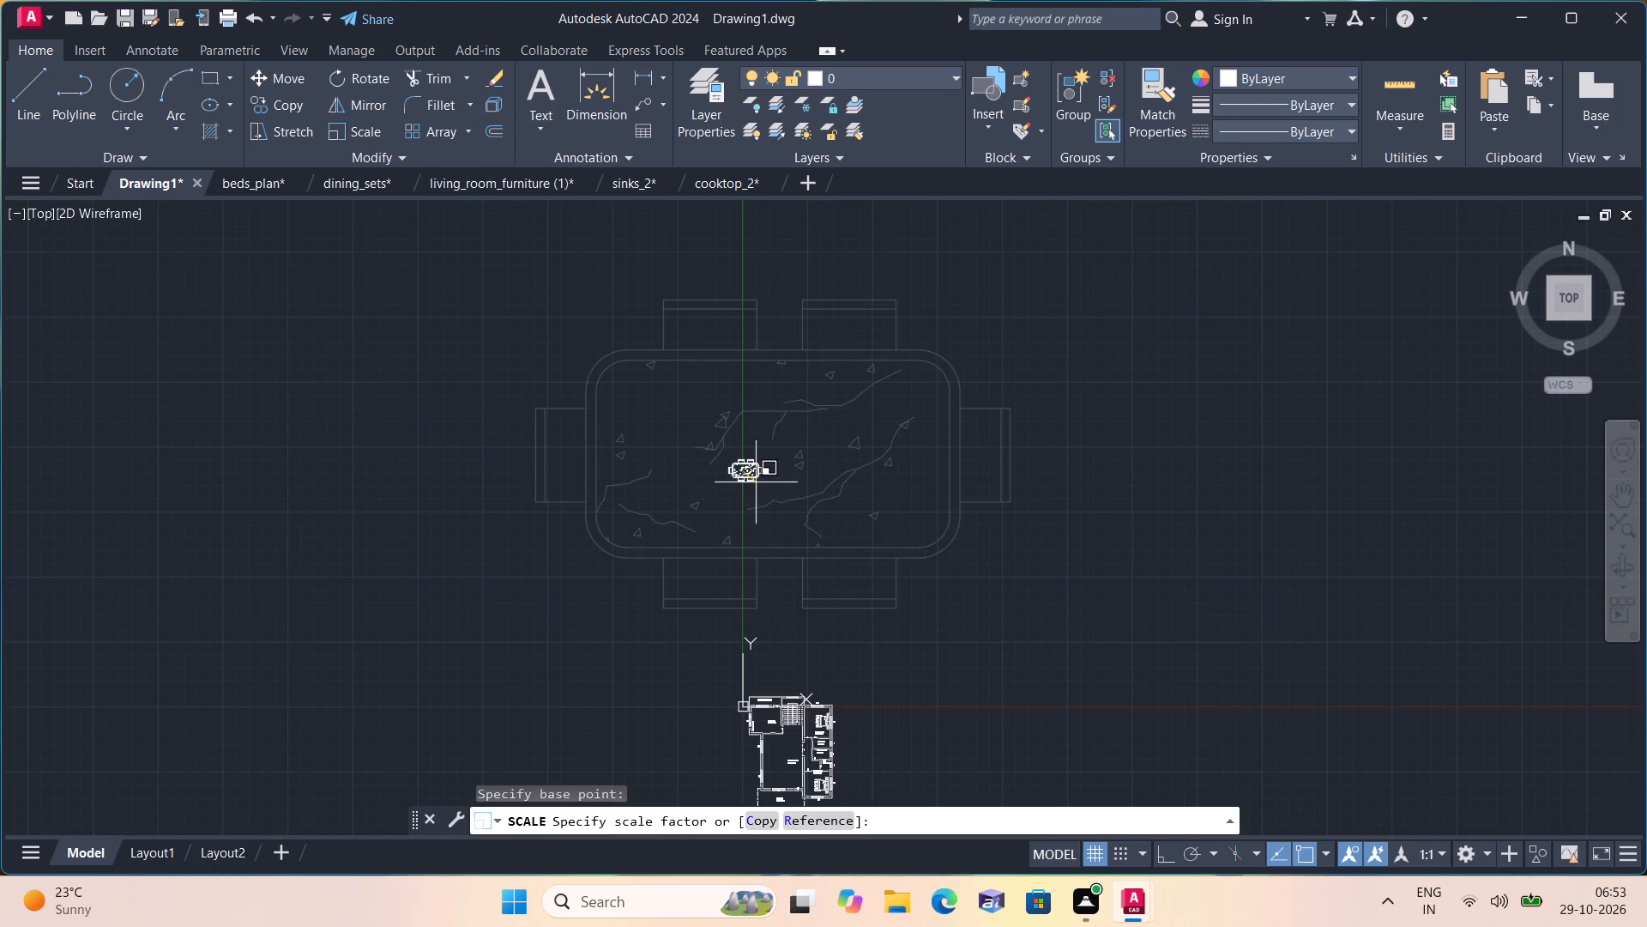
{"action": "left_click", "coordinate": [756, 482]}
Move the dining set into the upper part of the 16'0"X22'0" living room, just above its room label.
{"action": "left_click_drag", "start_coordinate": [805, 518], "coordinate": [784, 490]}
{"action": "left_click", "coordinate": [653, 385]}
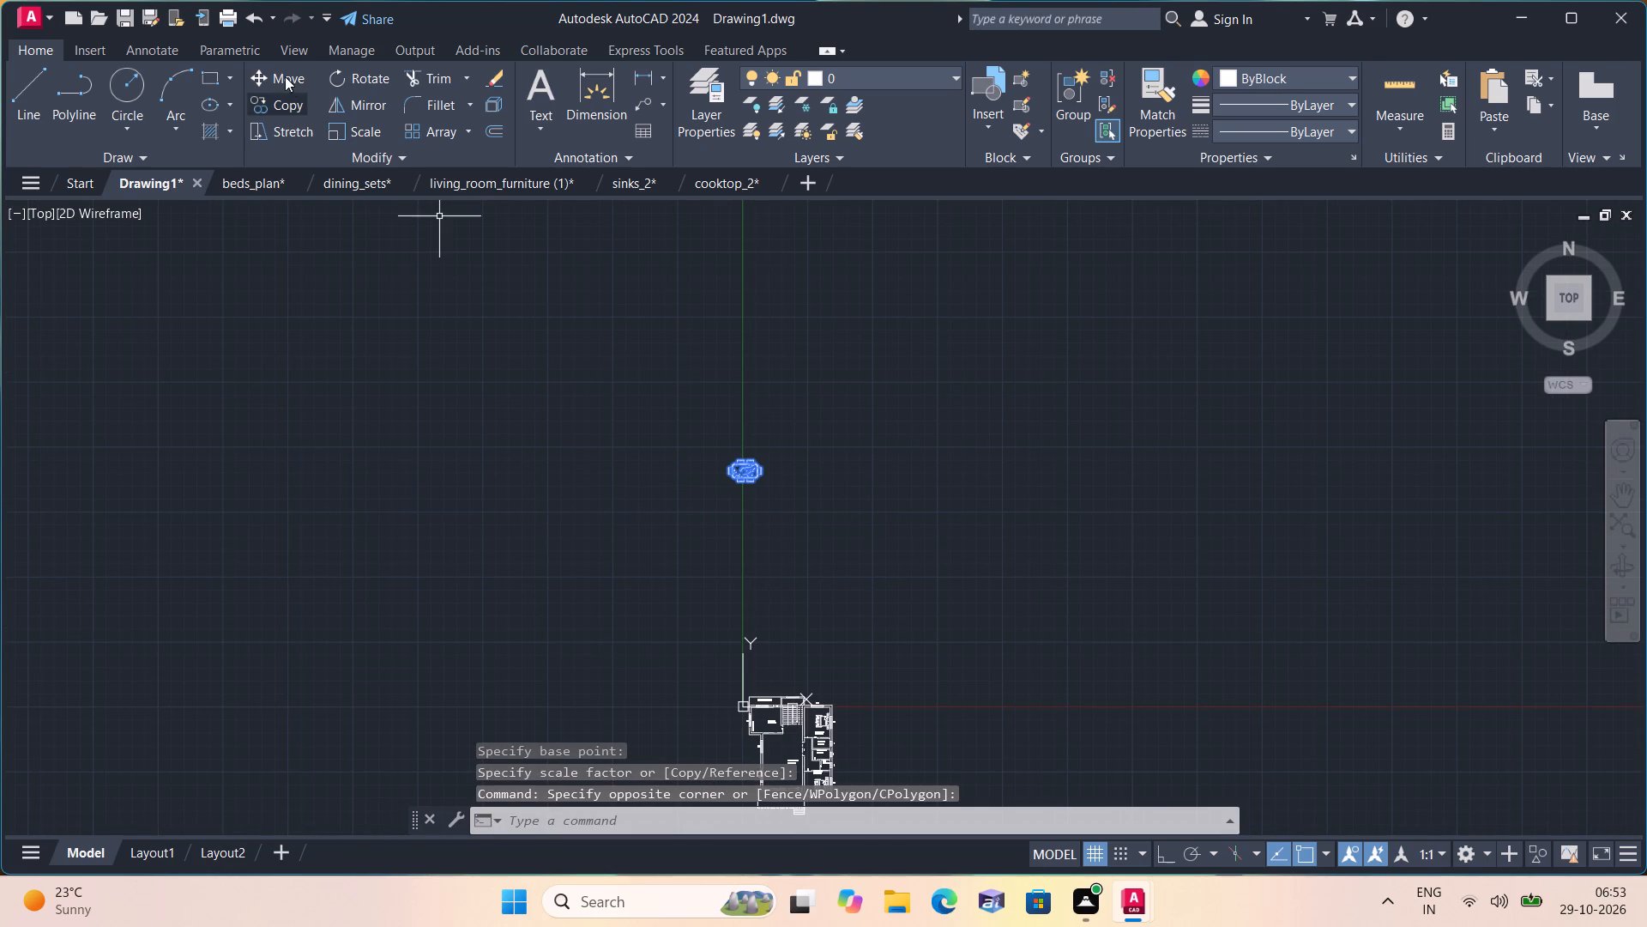
{"action": "left_click", "coordinate": [285, 76]}
{"action": "left_click_drag", "start_coordinate": [754, 474], "coordinate": [838, 683]}
{"action": "scroll", "coordinate": [769, 771], "scroll_direction": "up", "scroll_amount": 2}
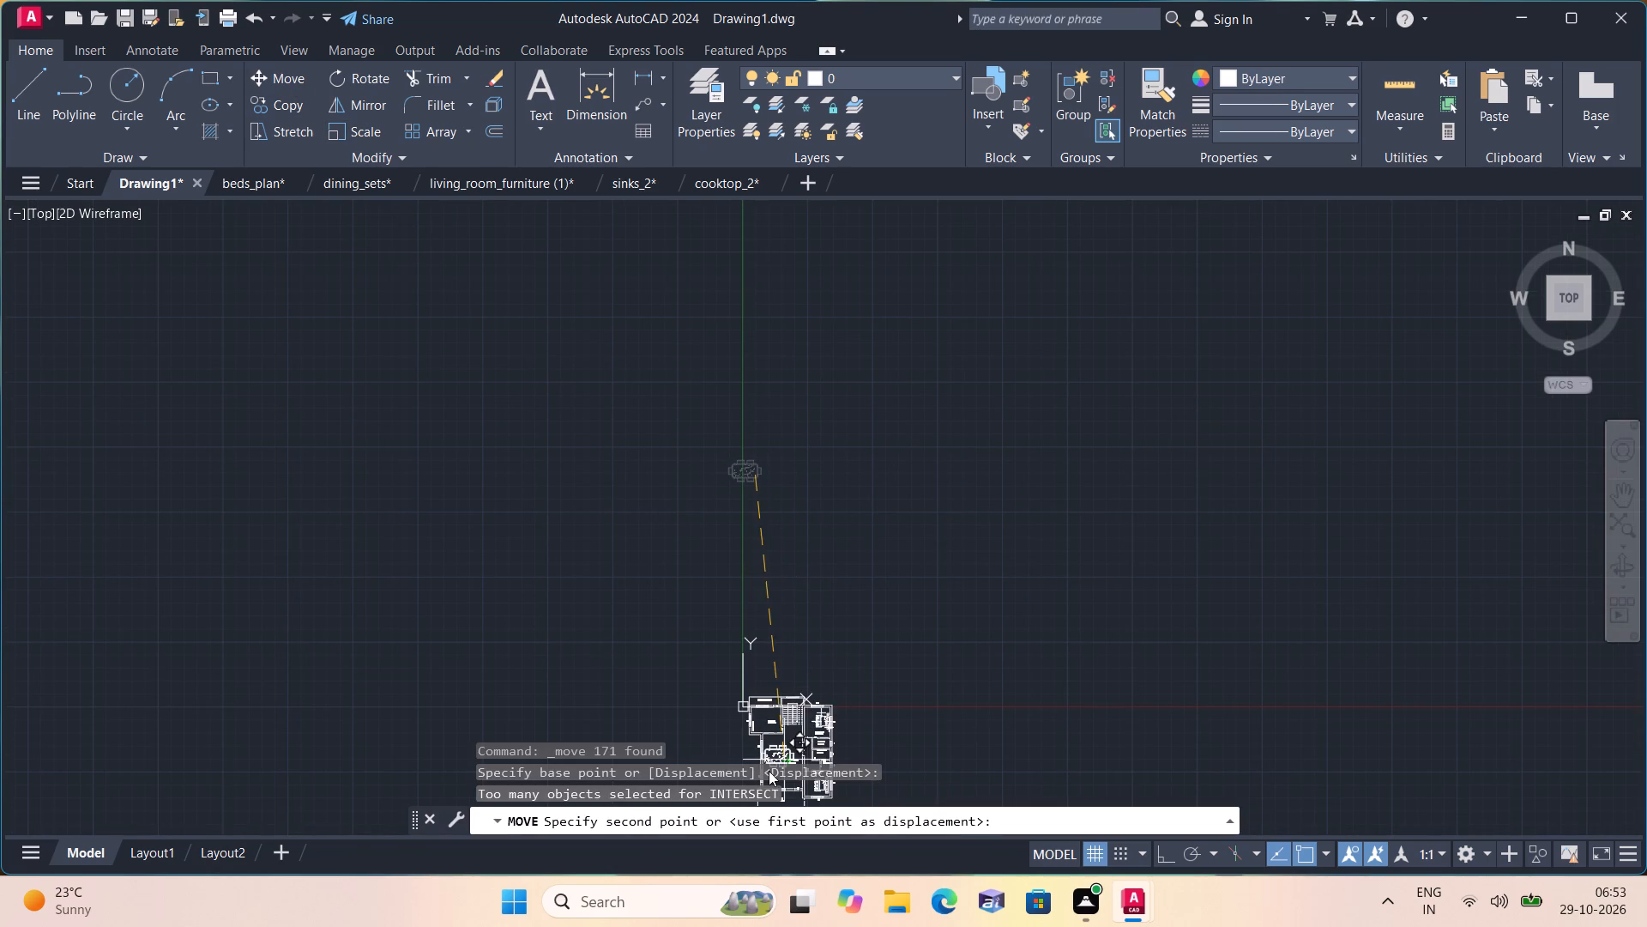
{"action": "scroll", "coordinate": [769, 771], "scroll_direction": "up", "scroll_amount": 3}
{"action": "middle_click_drag", "start_coordinate": [805, 763], "coordinate": [709, 523]}
{"action": "scroll", "coordinate": [686, 447], "scroll_direction": "up", "scroll_amount": 2}
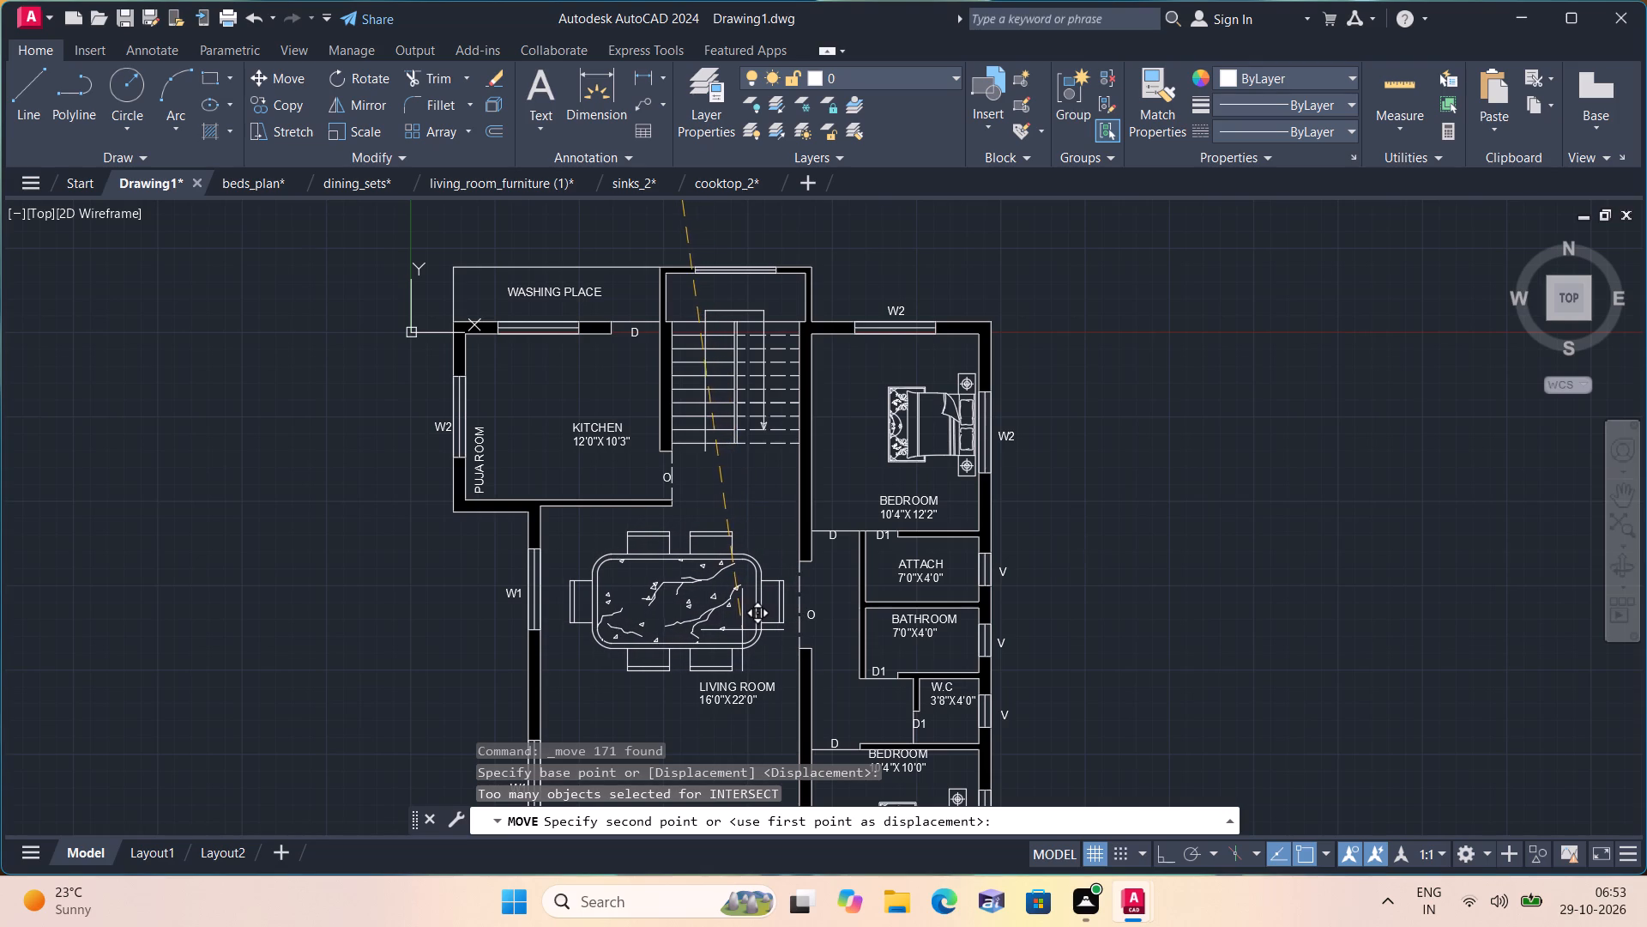
{"action": "left_click", "coordinate": [737, 630]}
Scale the whole dining set, including all six chairs, down again freehand about its middle to roughly half size.
{"action": "middle_click_drag", "start_coordinate": [727, 615], "coordinate": [780, 398]}
{"action": "scroll", "coordinate": [799, 447], "scroll_direction": "up", "scroll_amount": 2}
{"action": "left_click", "coordinate": [816, 475]}
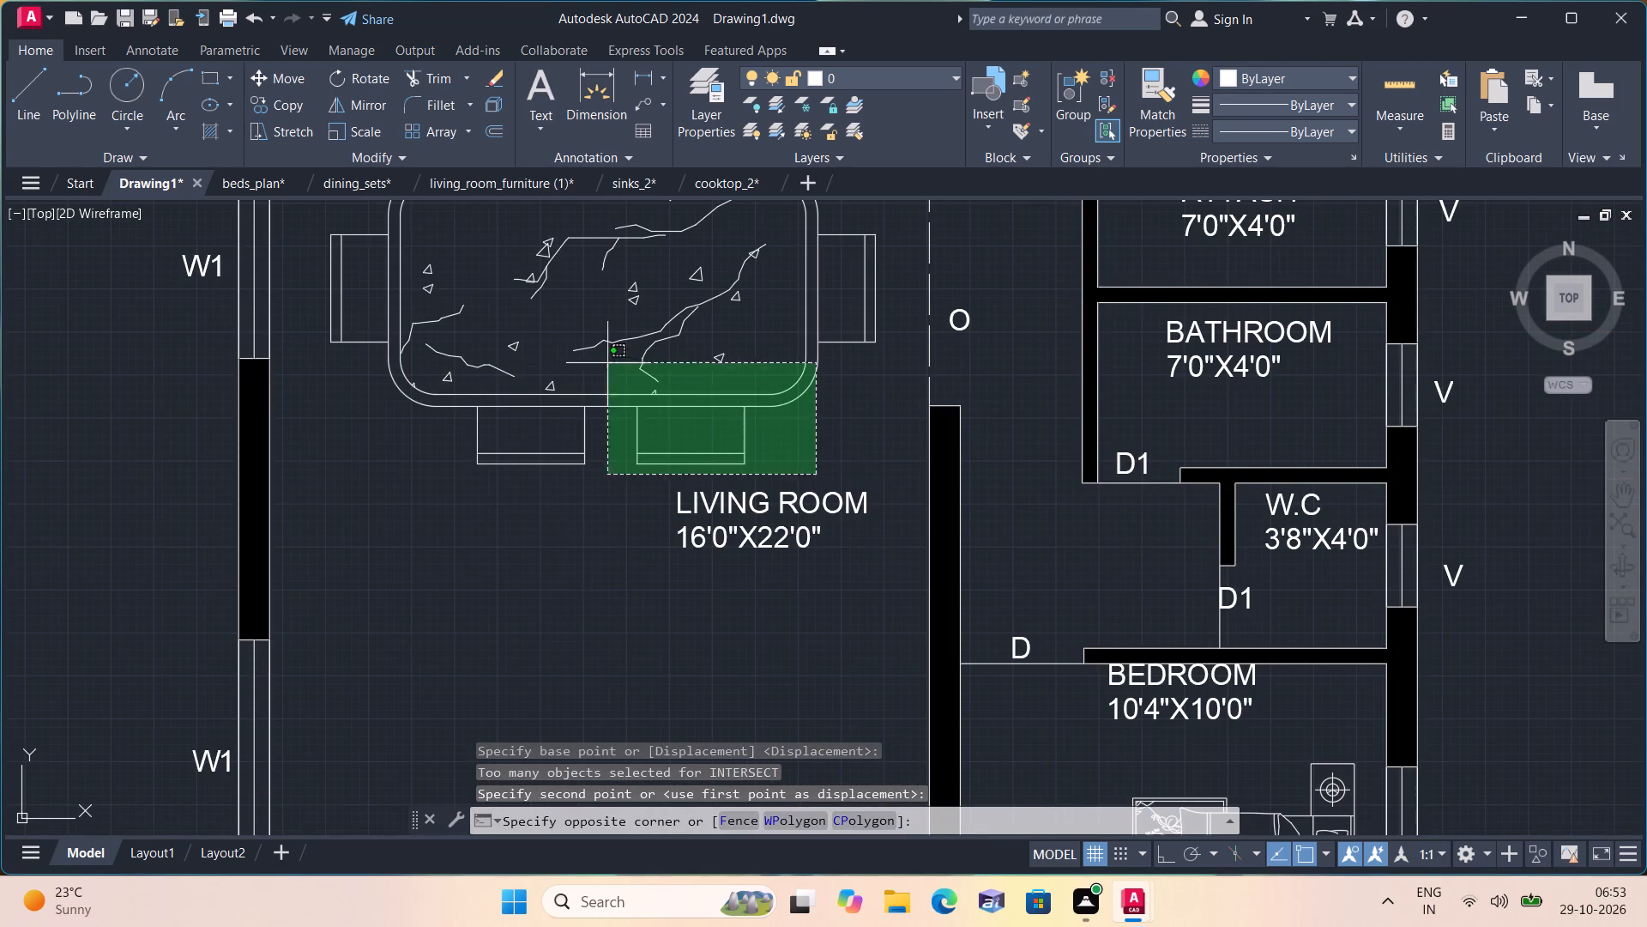
{"action": "scroll", "coordinate": [500, 306], "scroll_direction": "up", "scroll_amount": 1}
{"action": "middle_click_drag", "start_coordinate": [498, 304], "coordinate": [591, 422]}
{"action": "scroll", "coordinate": [498, 304], "scroll_direction": "down", "scroll_amount": 1}
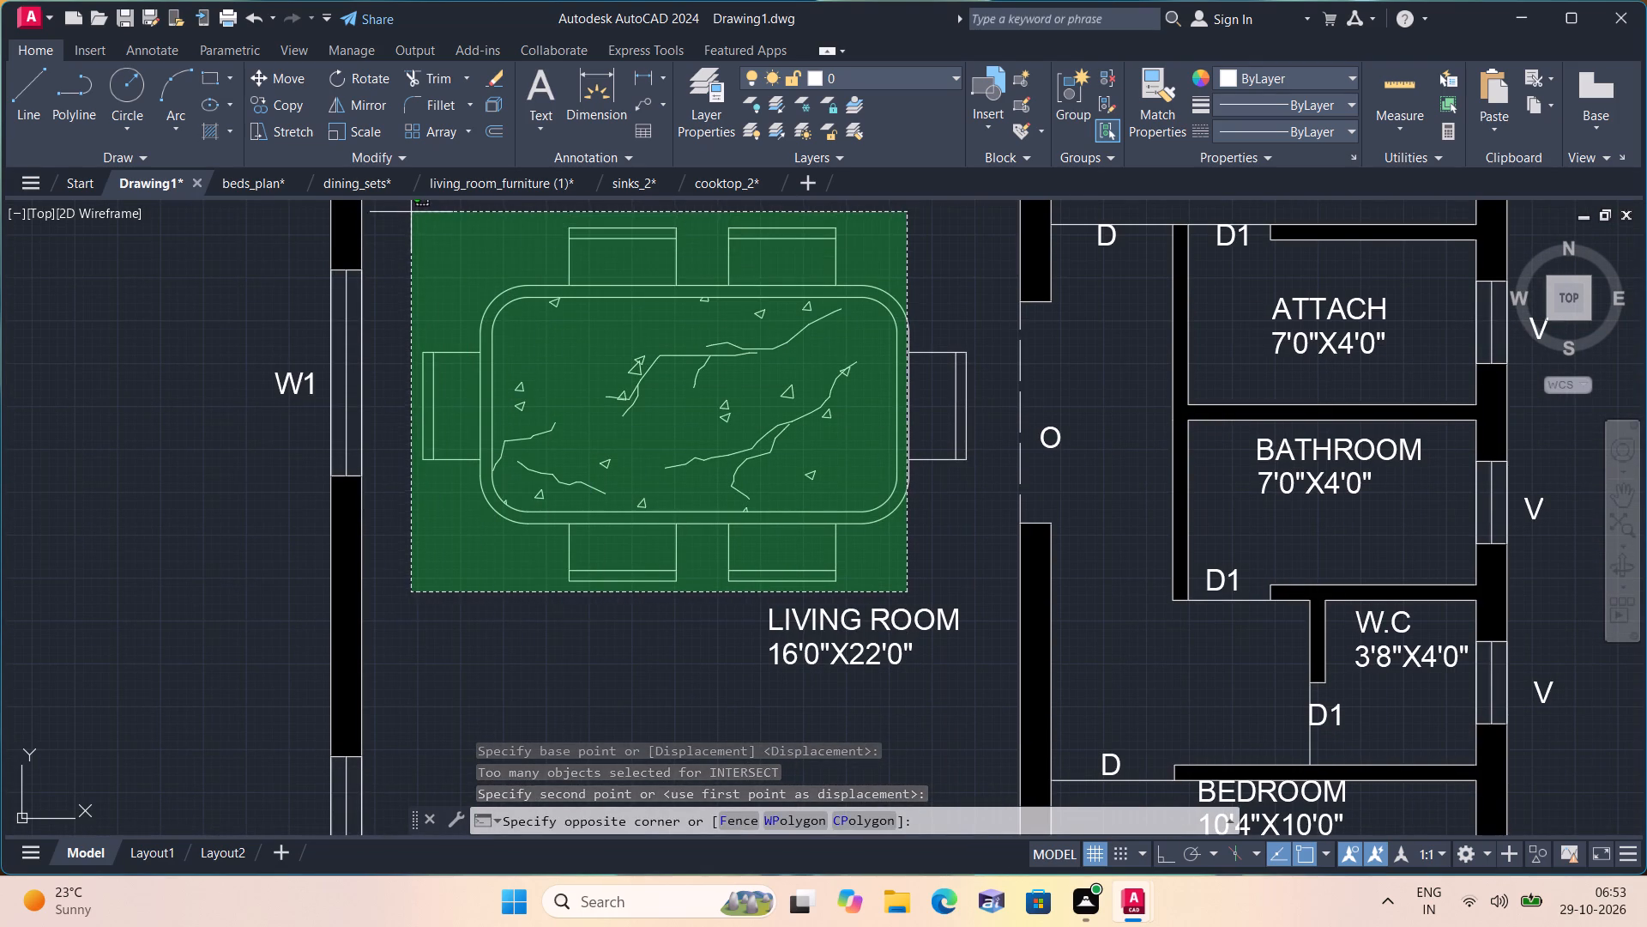
{"action": "left_click", "coordinate": [414, 216]}
{"action": "left_click", "coordinate": [971, 488]}
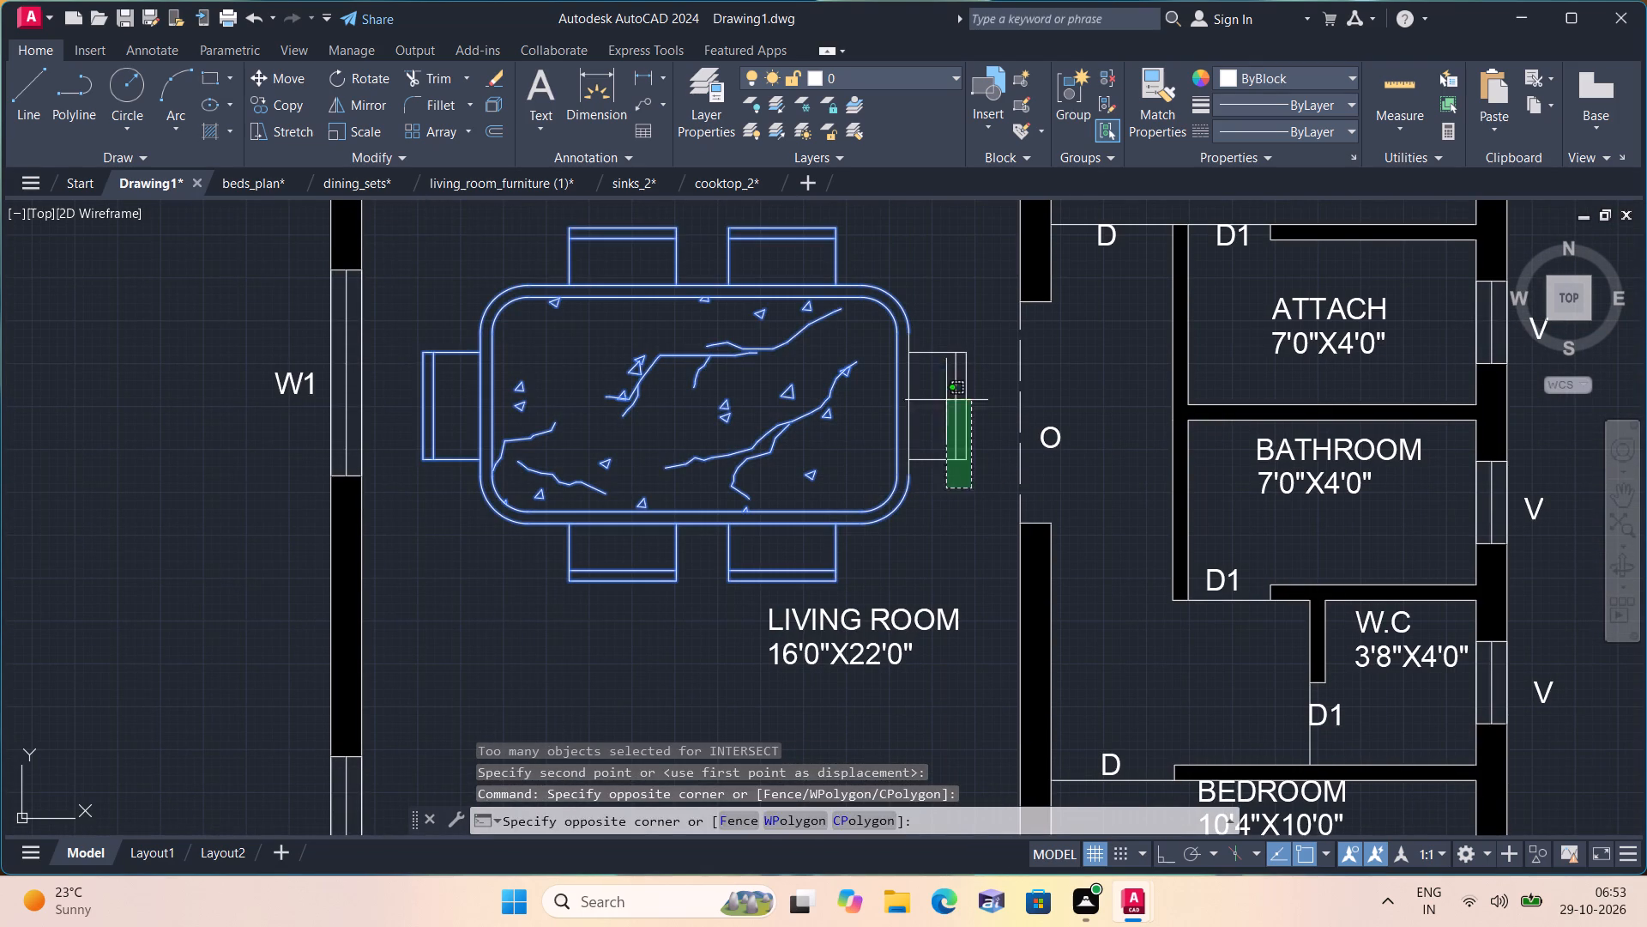
{"action": "left_click", "coordinate": [886, 330]}
{"action": "left_click", "coordinate": [362, 126]}
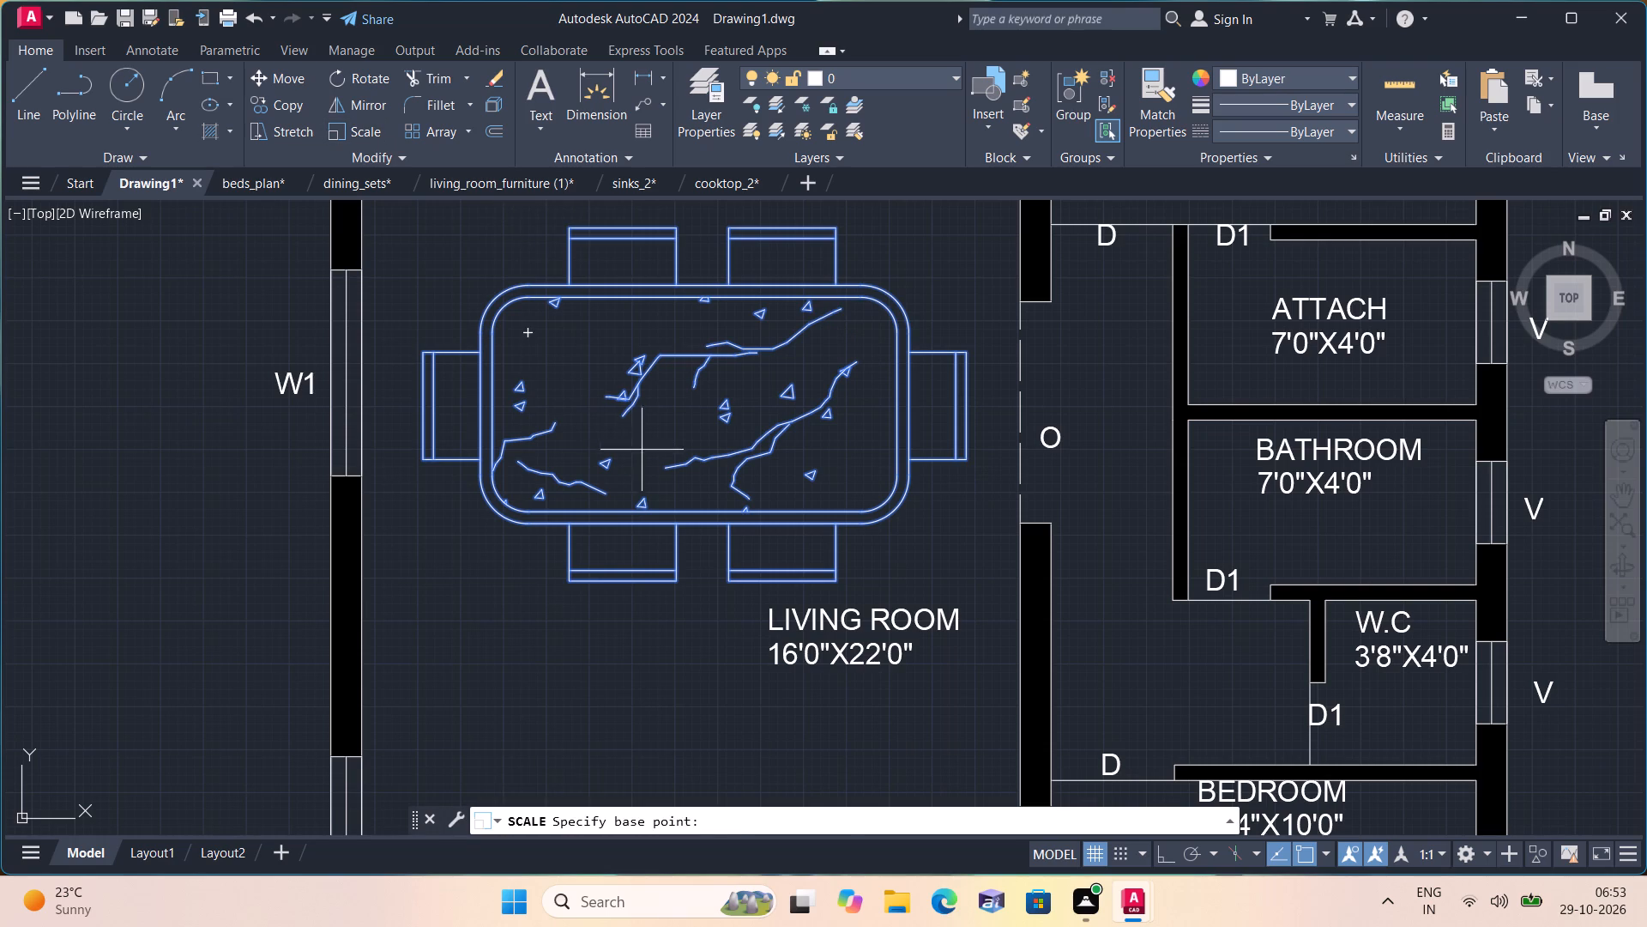
{"action": "left_click", "coordinate": [640, 443]}
{"action": "left_click", "coordinate": [723, 524]}
Move the dining set northwest within the living room, closer to the kitchen wall and the upper west window W1.
{"action": "left_click_drag", "start_coordinate": [842, 553], "coordinate": [815, 523]}
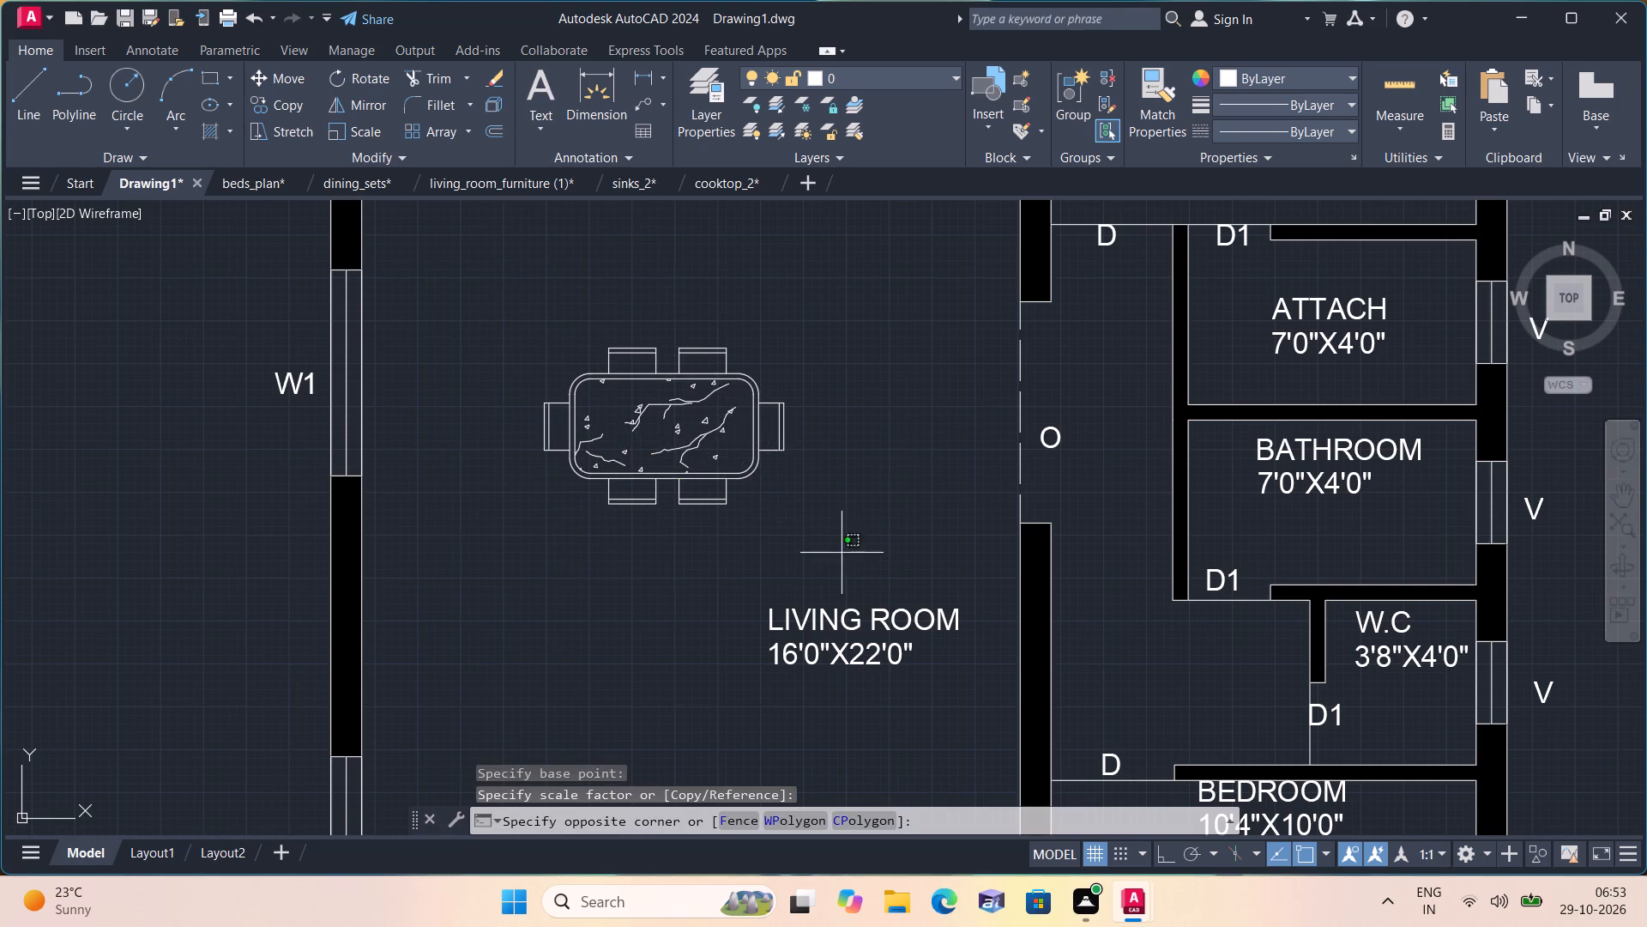
{"action": "left_click_drag", "start_coordinate": [815, 523], "coordinate": [824, 533]}
{"action": "left_click", "coordinate": [479, 297]}
{"action": "left_click", "coordinate": [275, 76]}
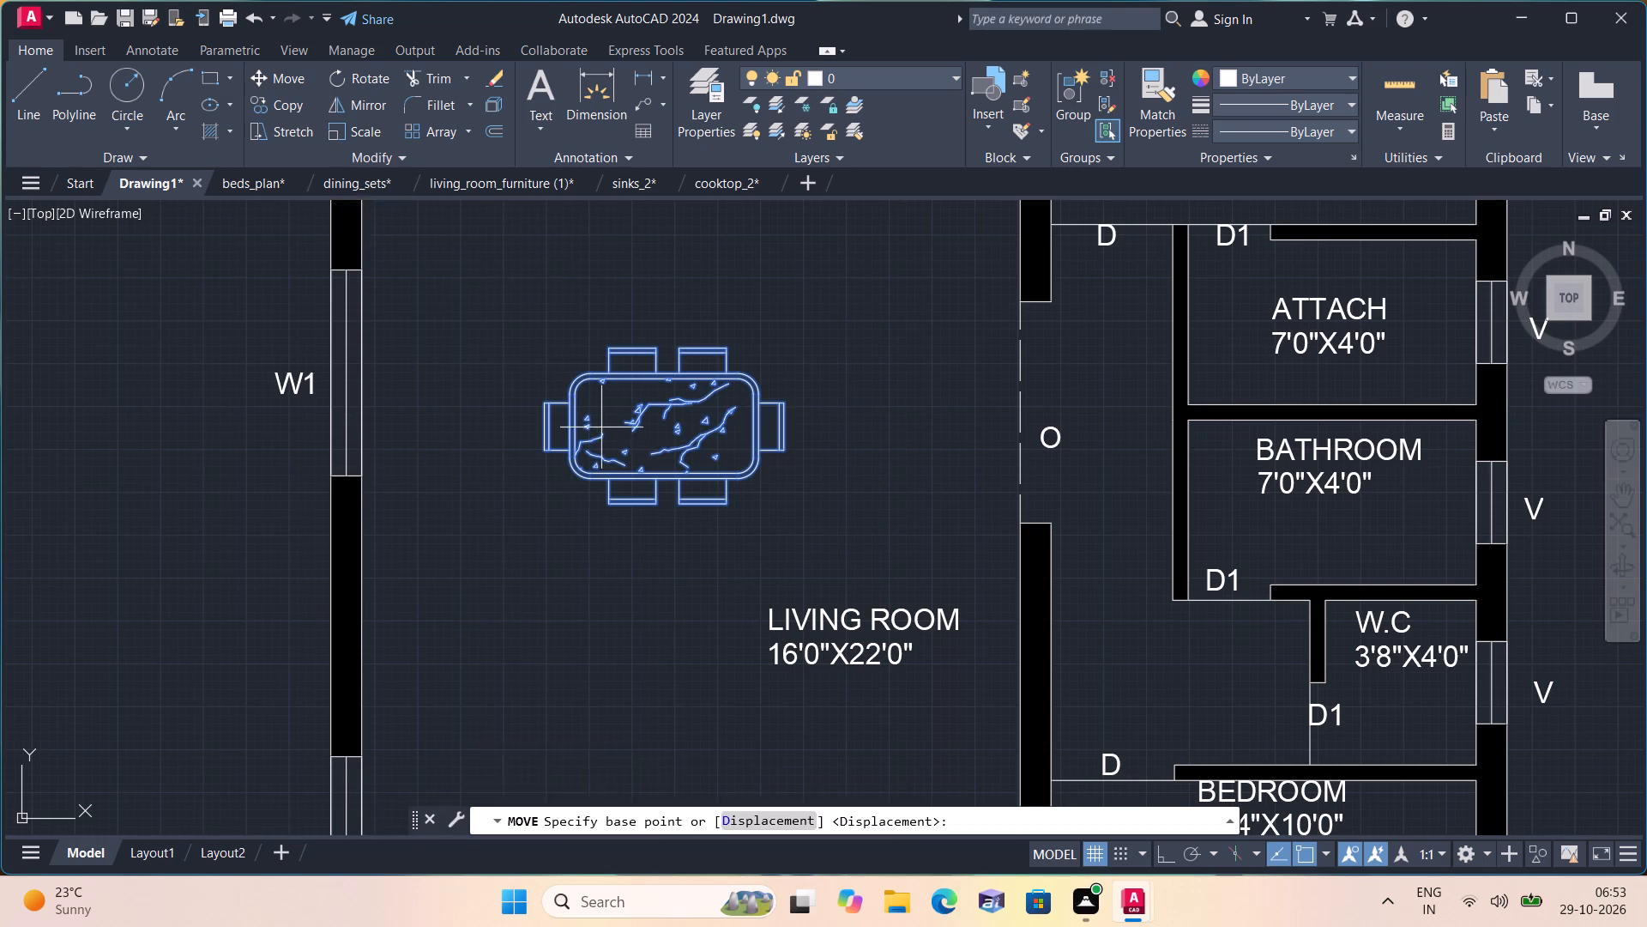
{"action": "middle_click_drag", "start_coordinate": [604, 428], "coordinate": [692, 560]}
{"action": "left_click", "coordinate": [733, 560]}
{"action": "left_click", "coordinate": [650, 472]}
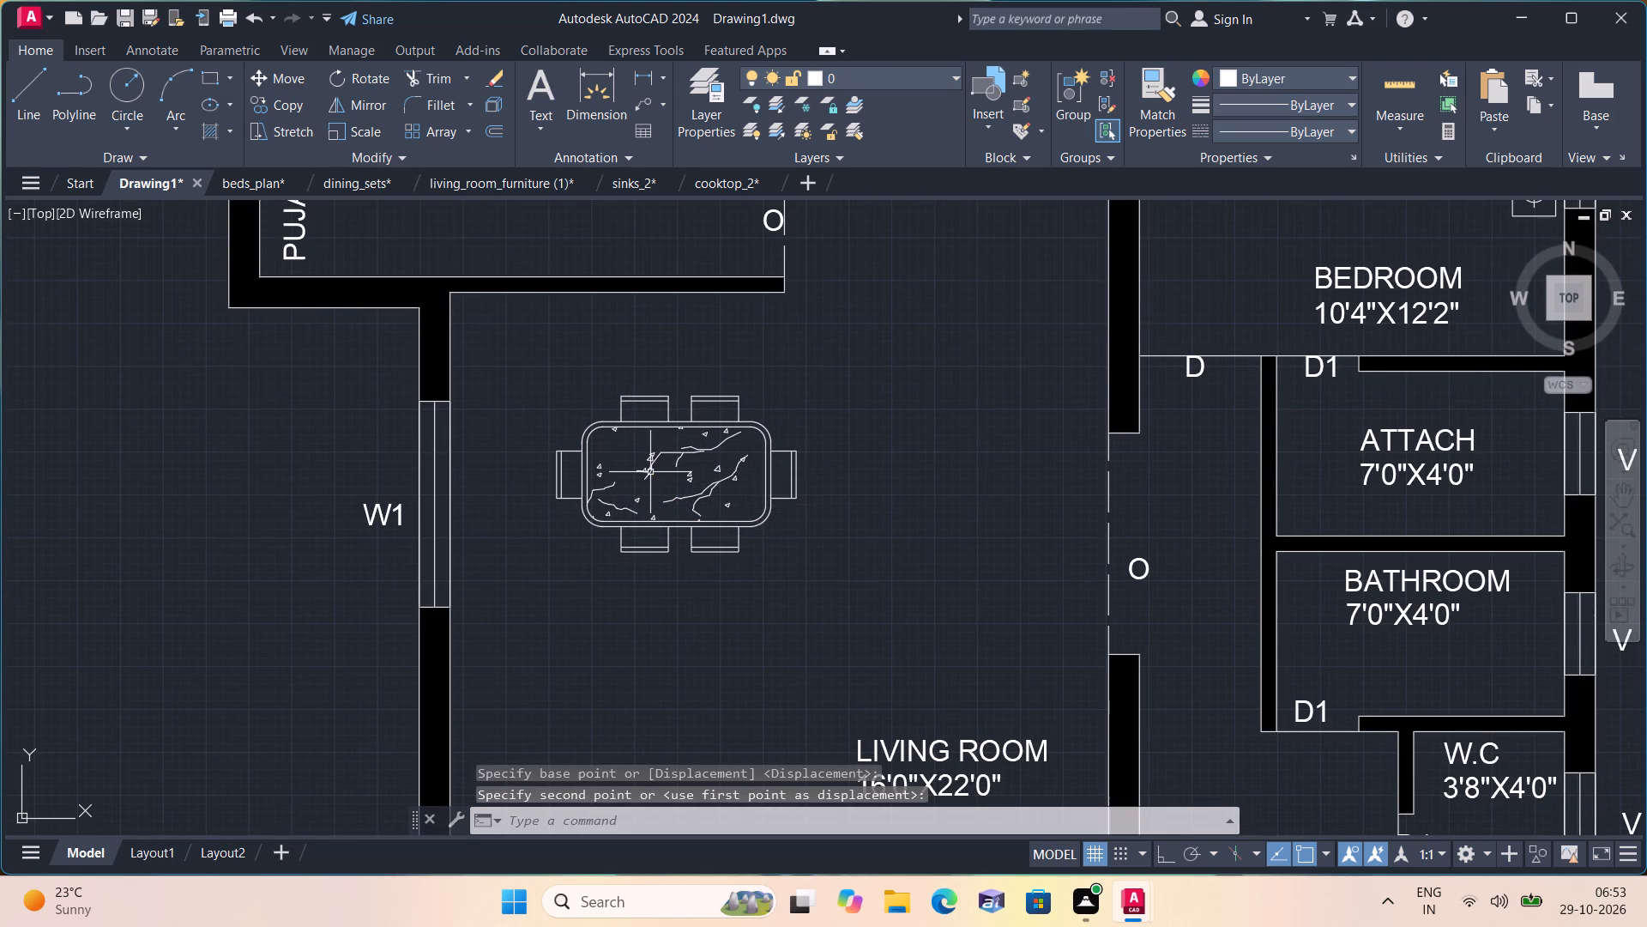
Move the oversized sink block from beside the living room furniture over to the floor plan by its upper corner.
{"action": "scroll", "coordinate": [650, 471], "scroll_direction": "down", "scroll_amount": 5}
{"action": "middle_click_drag", "start_coordinate": [1022, 422], "coordinate": [410, 549]}
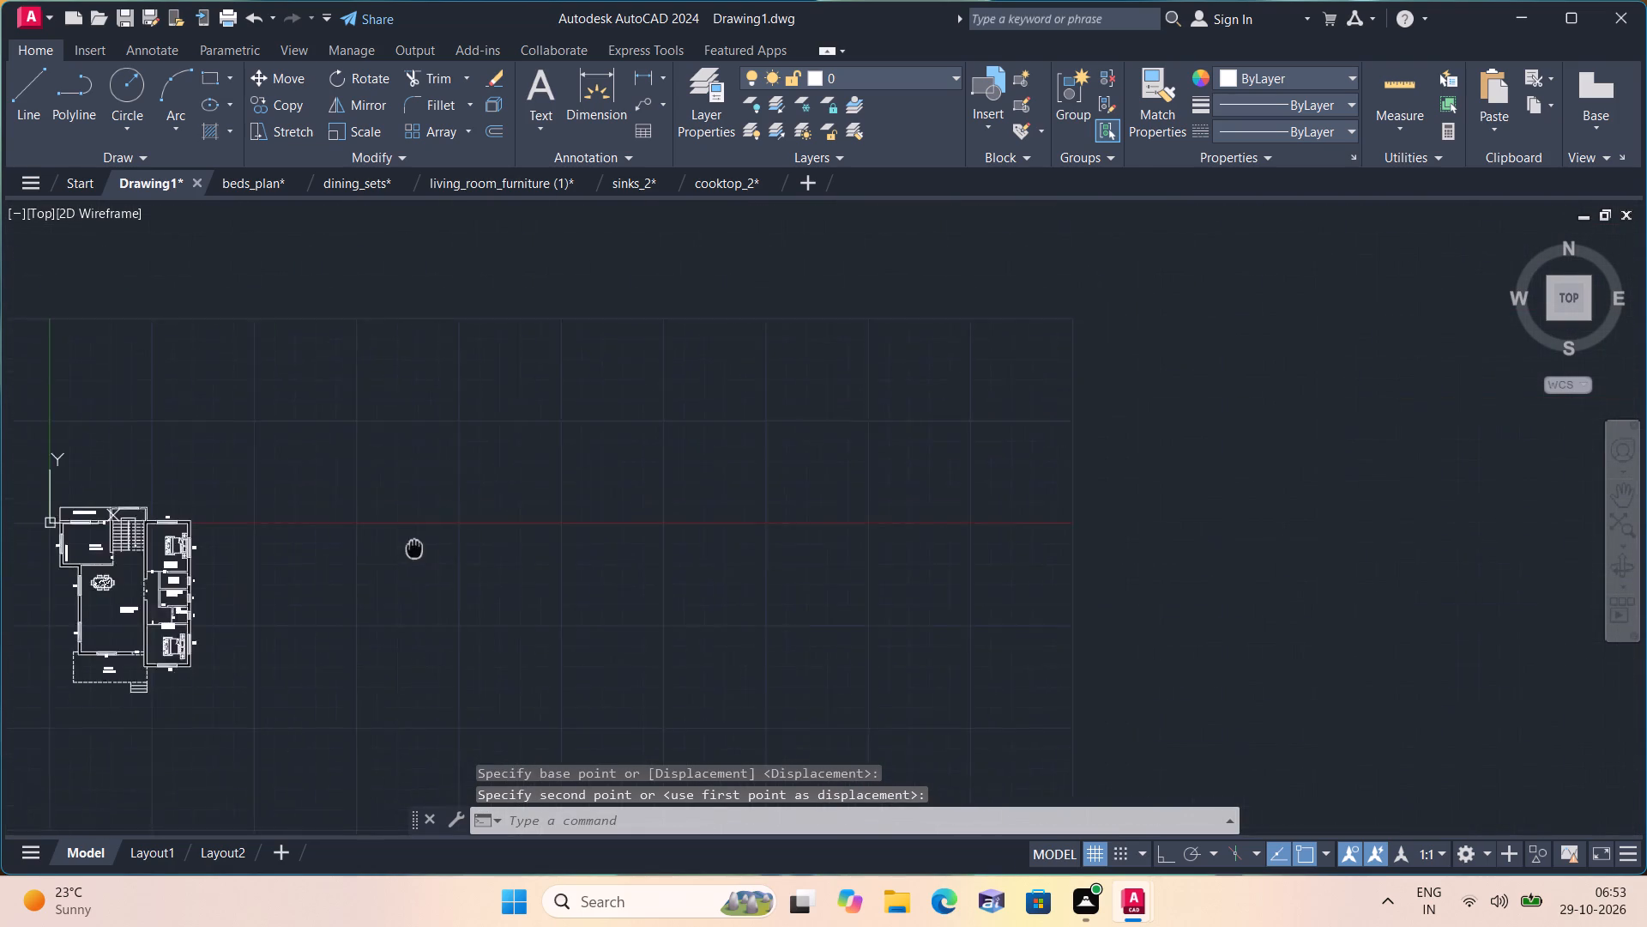
{"action": "middle_click_drag", "start_coordinate": [410, 549], "coordinate": [401, 551]}
{"action": "scroll", "coordinate": [401, 551], "scroll_direction": "down", "scroll_amount": 2}
{"action": "scroll", "coordinate": [925, 651], "scroll_direction": "down", "scroll_amount": 1}
{"action": "middle_click_drag", "start_coordinate": [922, 649], "coordinate": [821, 545]}
{"action": "left_click", "coordinate": [952, 538]}
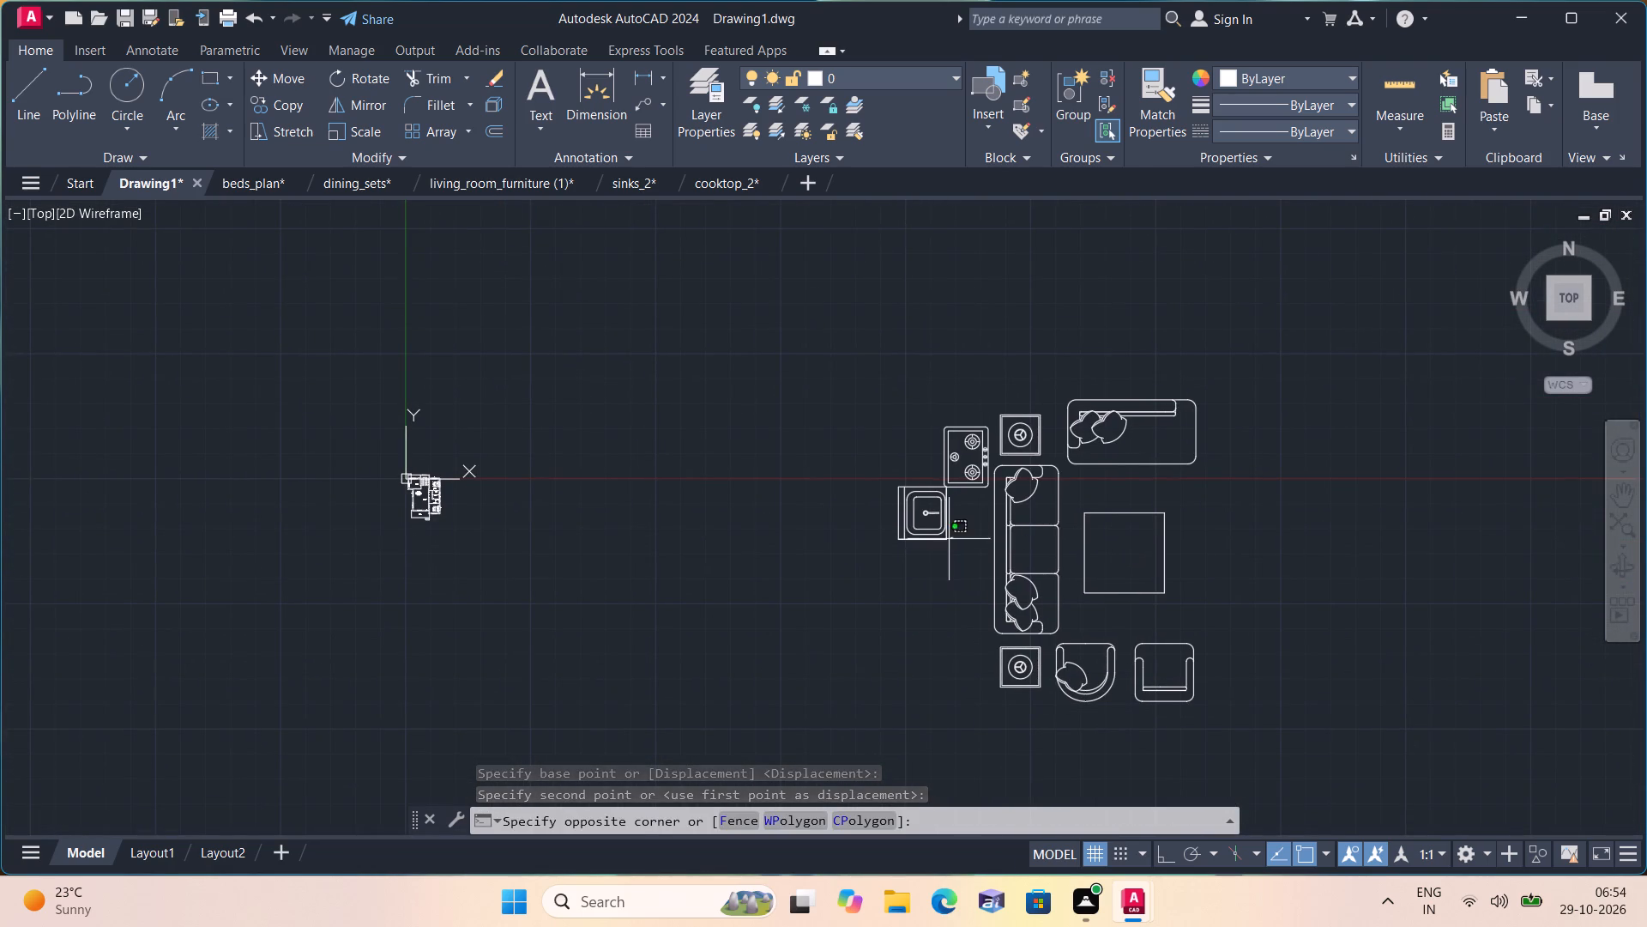
{"action": "left_click", "coordinate": [933, 528]}
{"action": "left_click", "coordinate": [945, 488]}
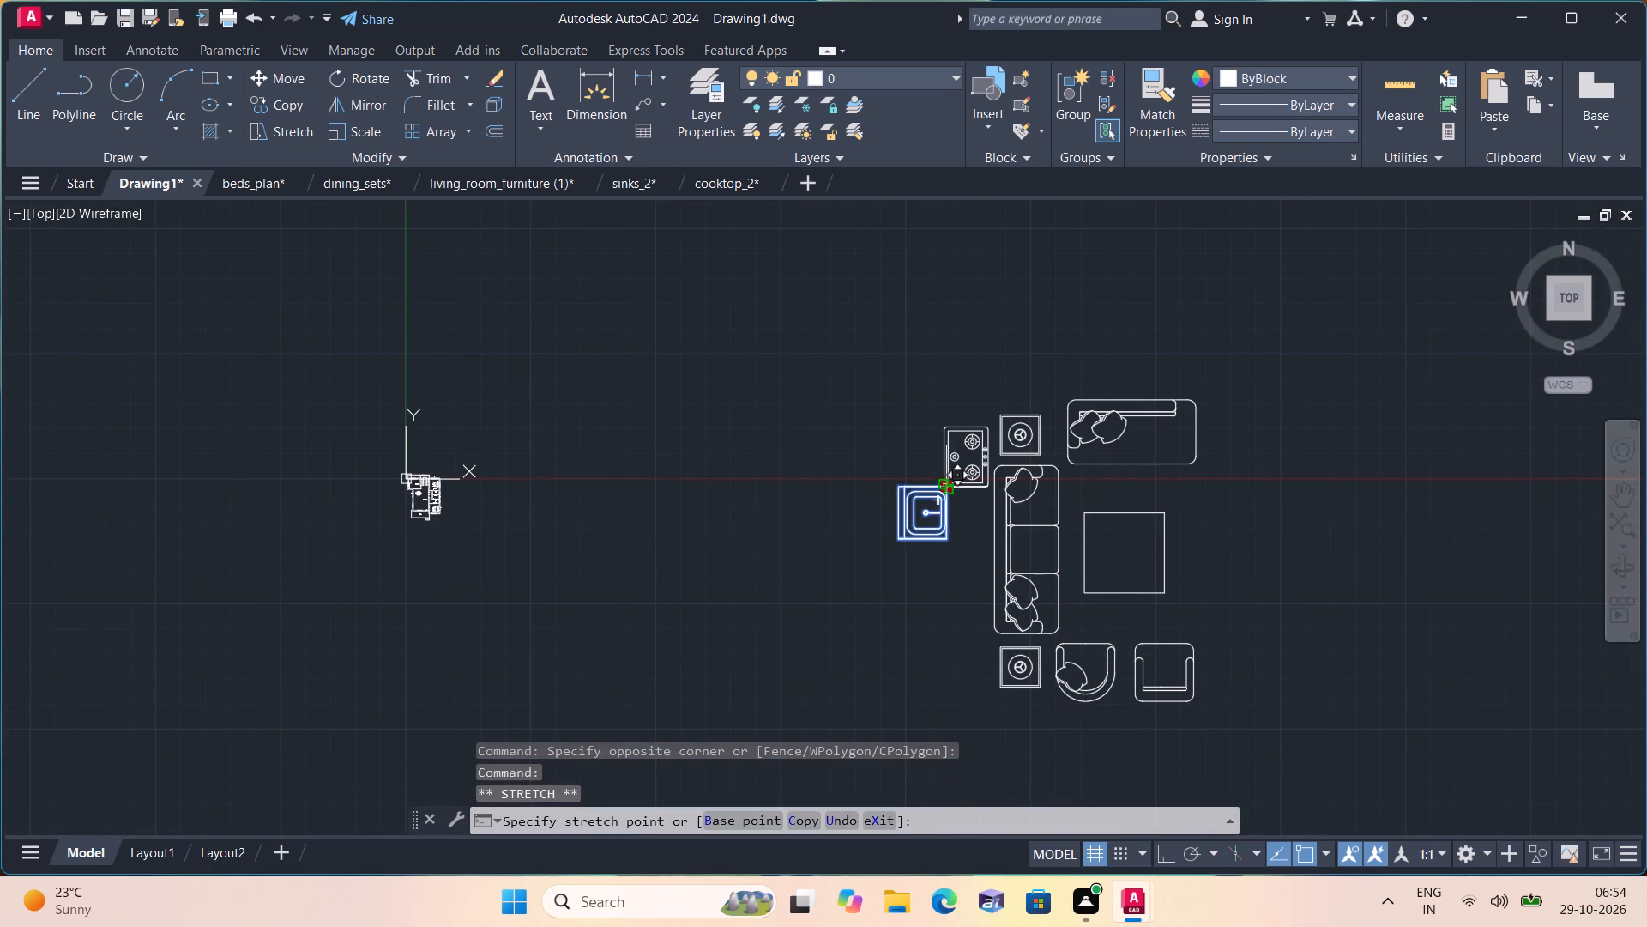
{"action": "scroll", "coordinate": [407, 476], "scroll_direction": "up", "scroll_amount": 5}
{"action": "scroll", "coordinate": [596, 466], "scroll_direction": "up", "scroll_amount": 1}
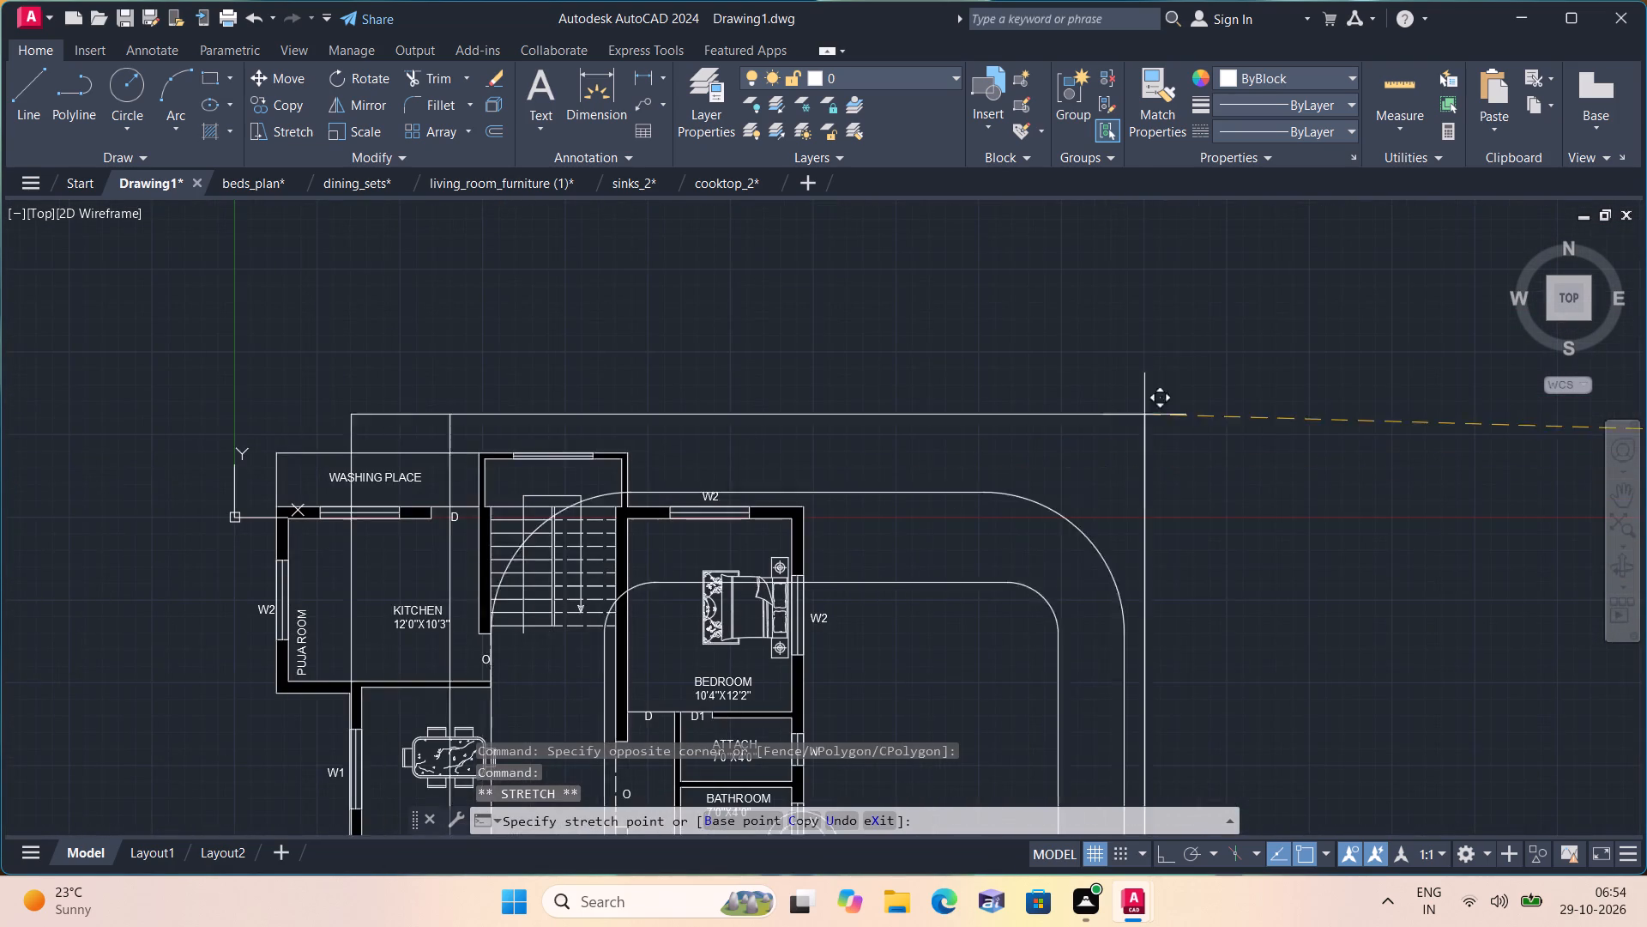
{"action": "left_click", "coordinate": [1333, 308]}
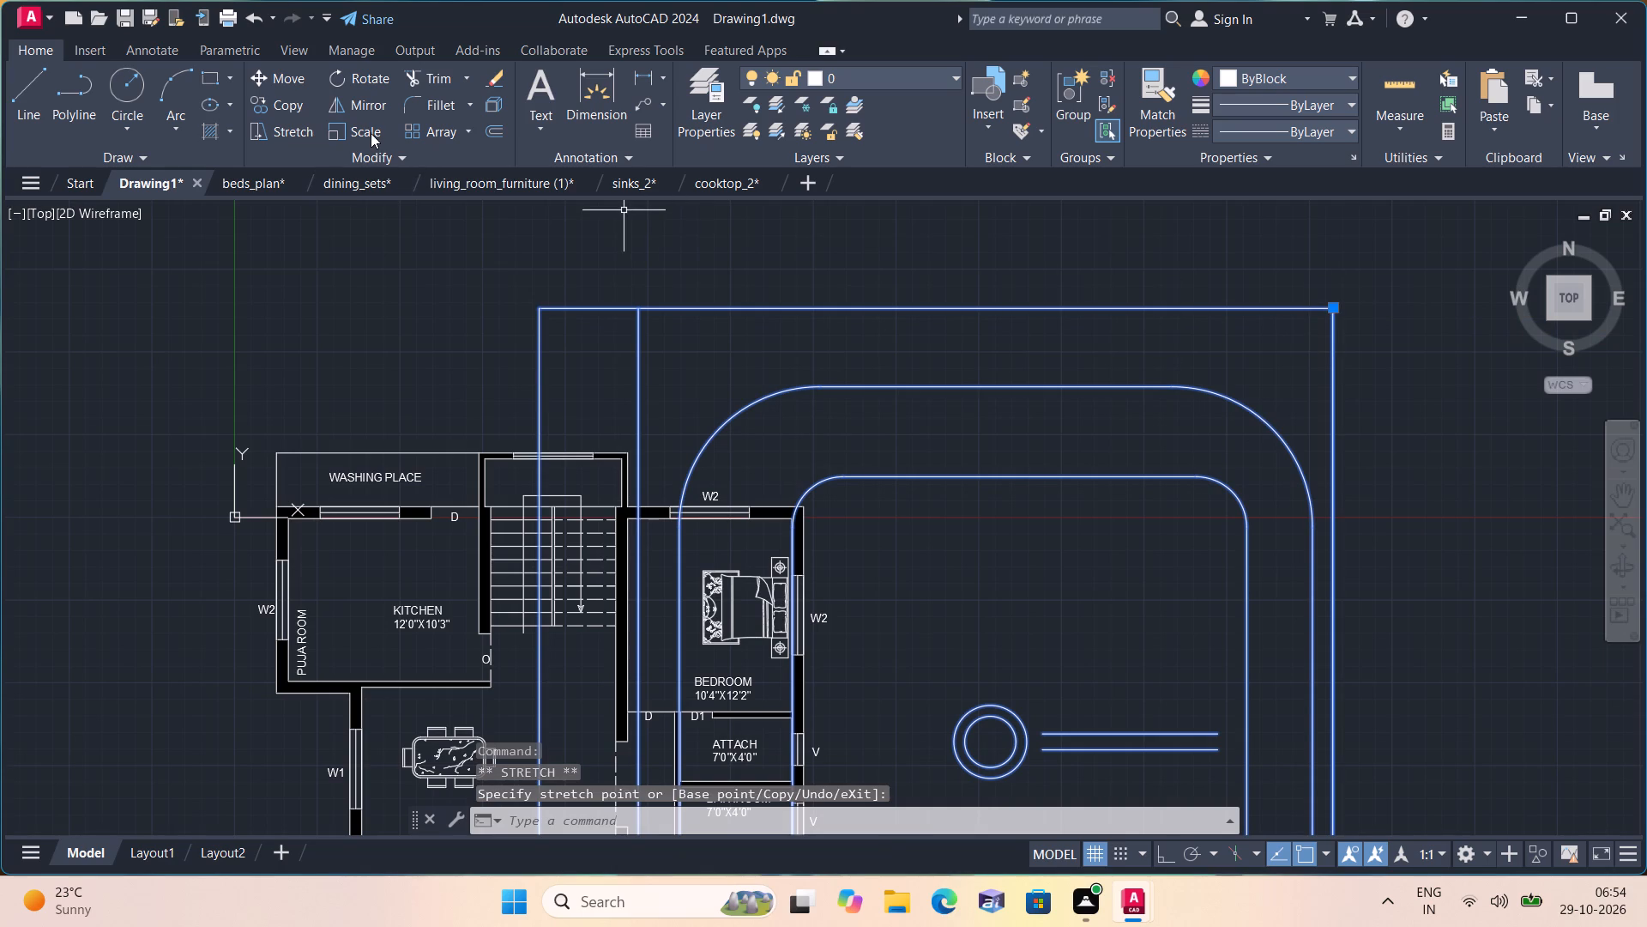
Scale the sink block down freehand about a point northeast of the plan to suit the kitchen.
{"action": "left_click", "coordinate": [365, 130]}
{"action": "left_click", "coordinate": [914, 430]}
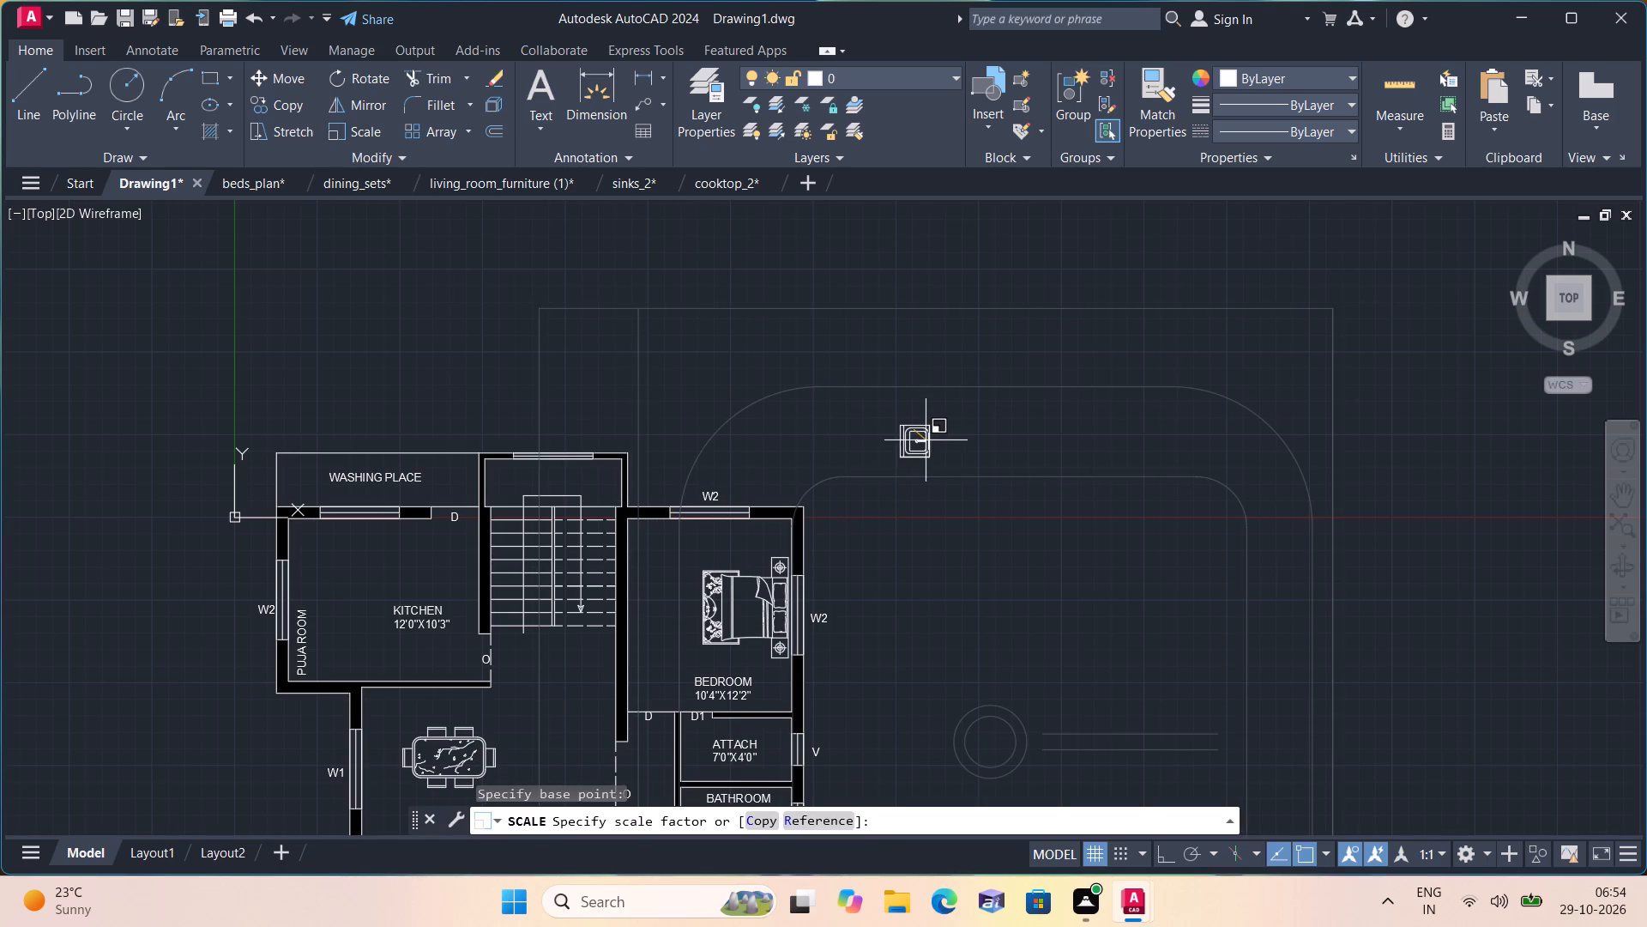
{"action": "left_click", "coordinate": [926, 442]}
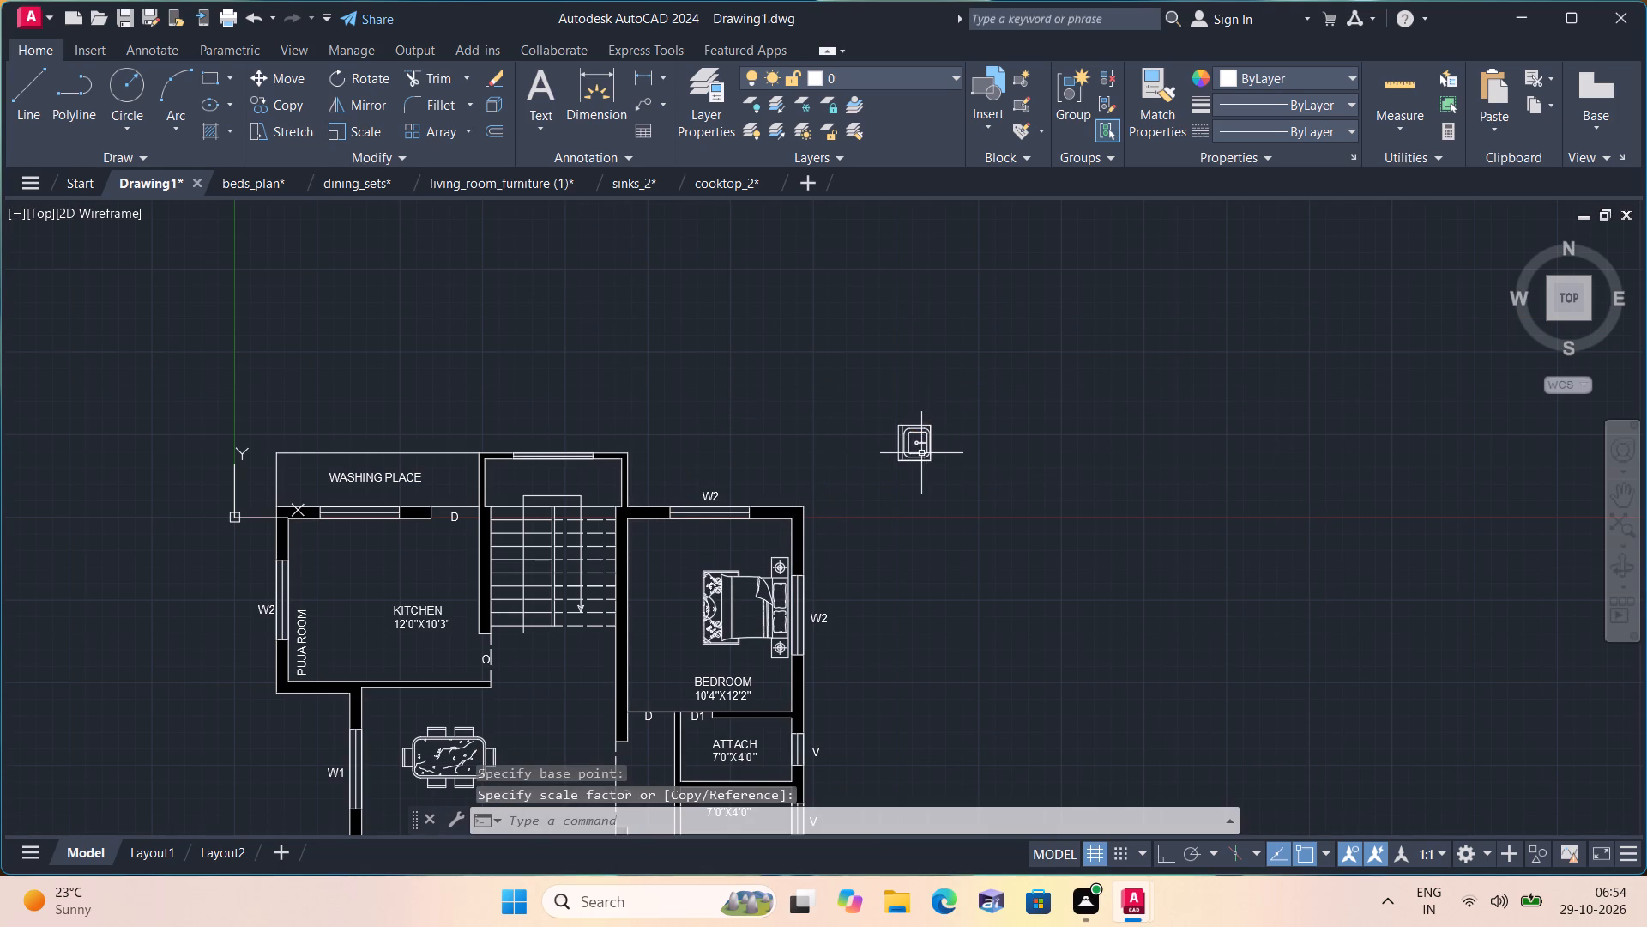
Move the sink into the 12'0"X10'3" kitchen, beside the west window W2 and above the PUJA ROOM label.
{"action": "left_click", "coordinate": [921, 453]}
{"action": "left_click", "coordinate": [933, 425]}
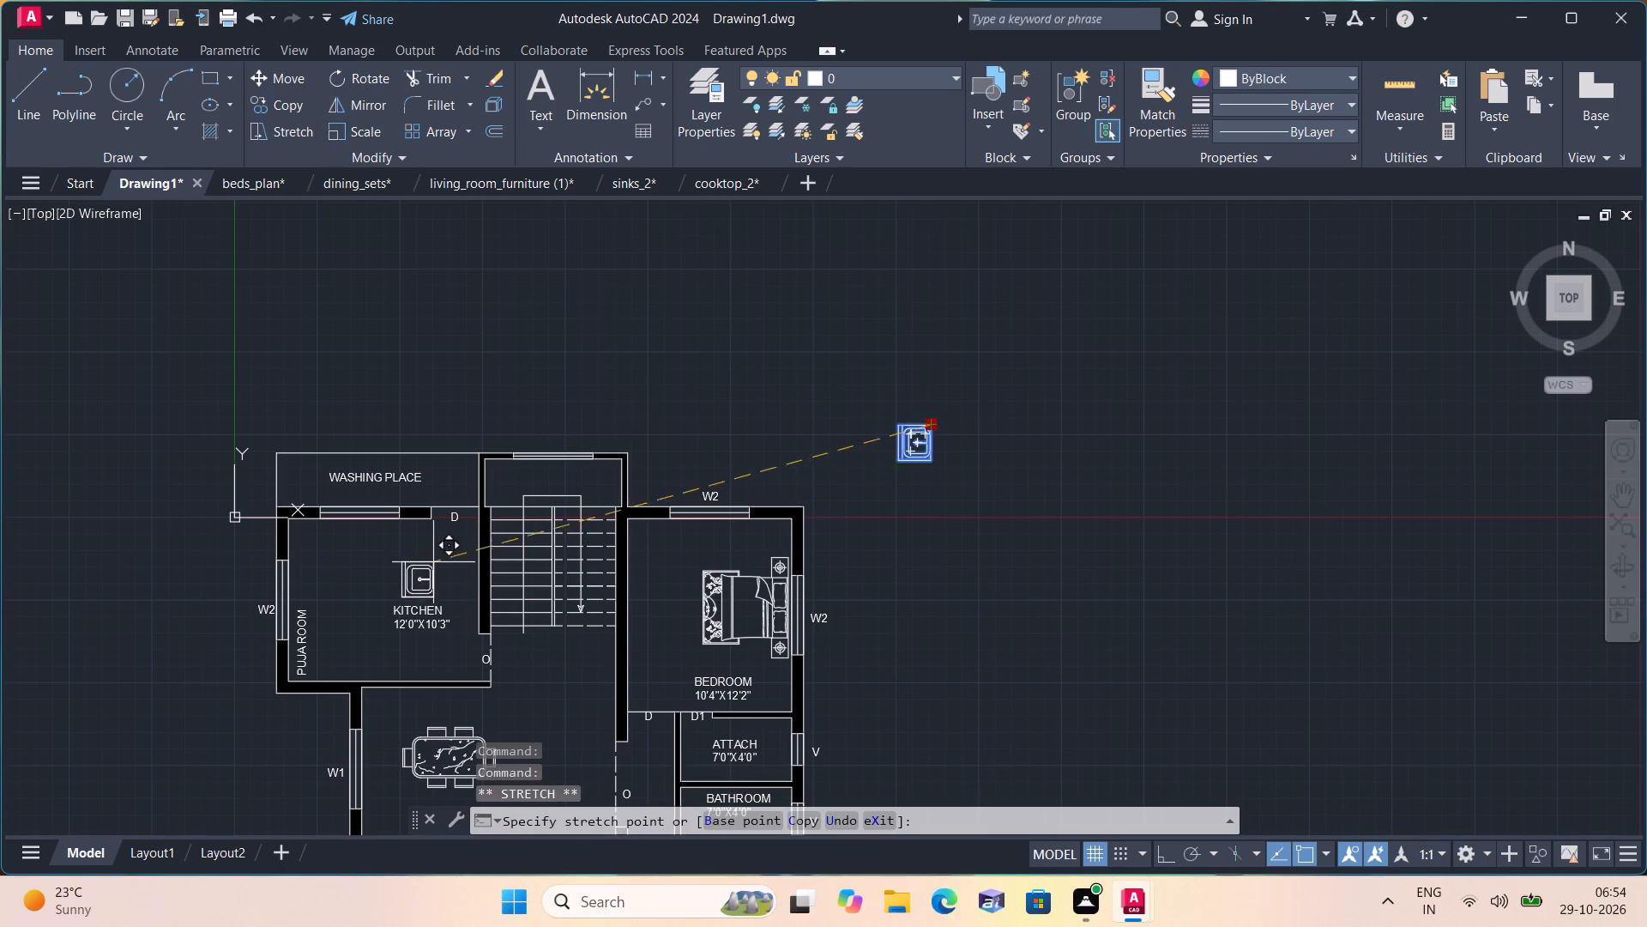
{"action": "middle_click_drag", "start_coordinate": [418, 562], "coordinate": [918, 386]}
{"action": "scroll", "coordinate": [830, 401], "scroll_direction": "up", "scroll_amount": 2}
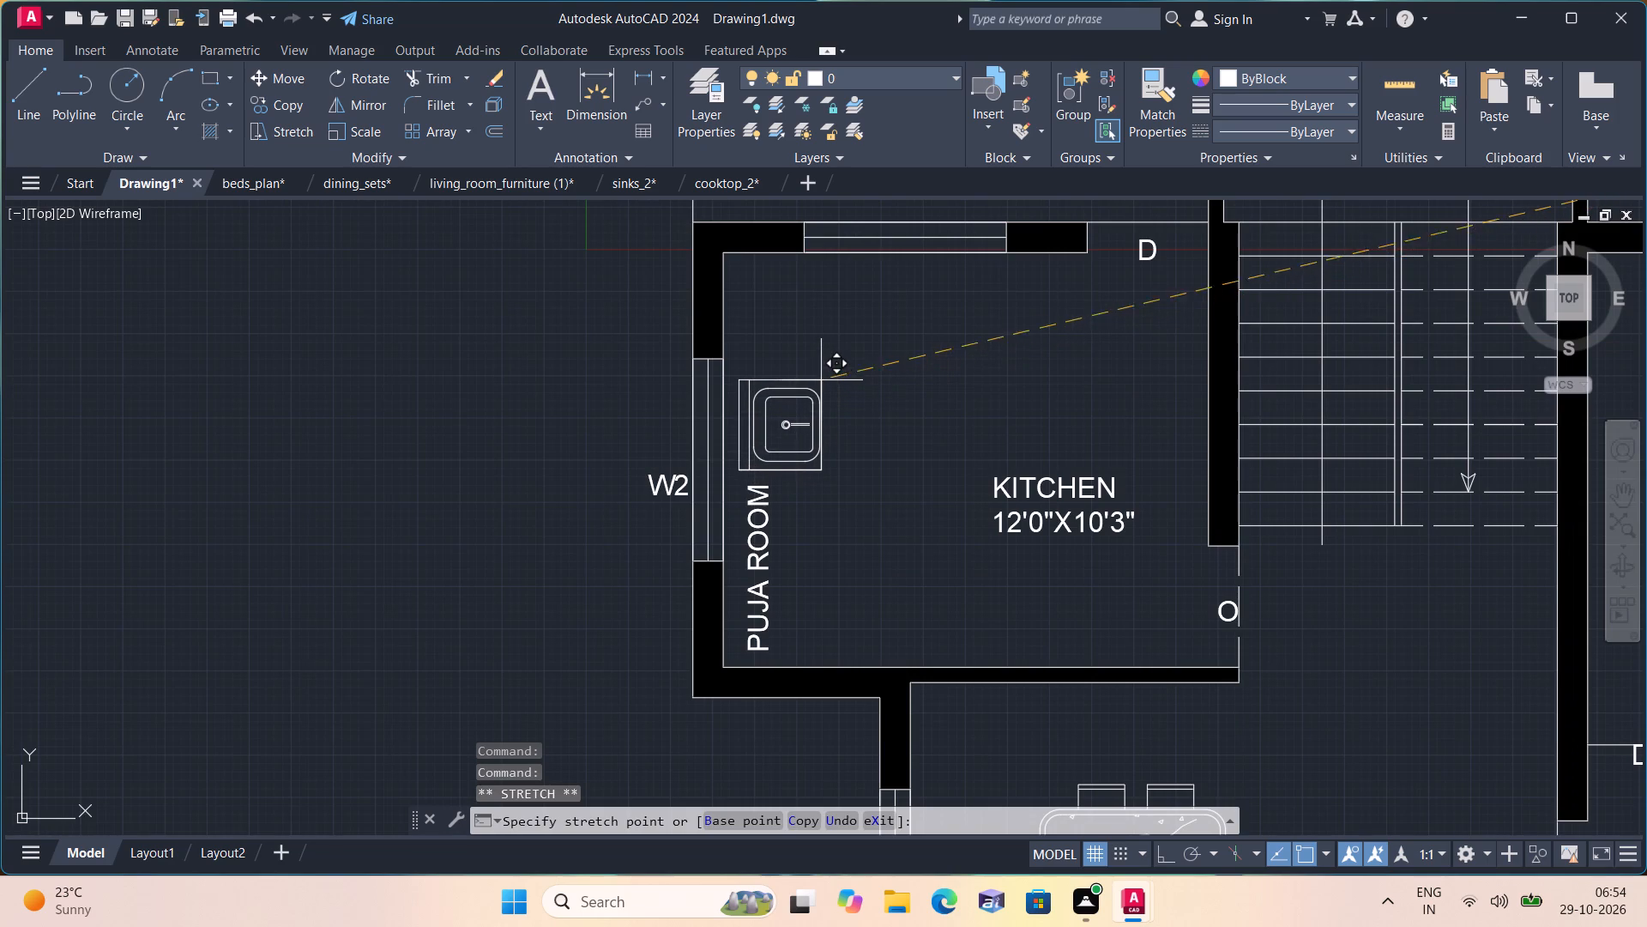
{"action": "left_click", "coordinate": [821, 376]}
{"action": "key", "text": "Escape"}
Set the PUJA ROOM label's text height to 3".
{"action": "left_click", "coordinate": [743, 525]}
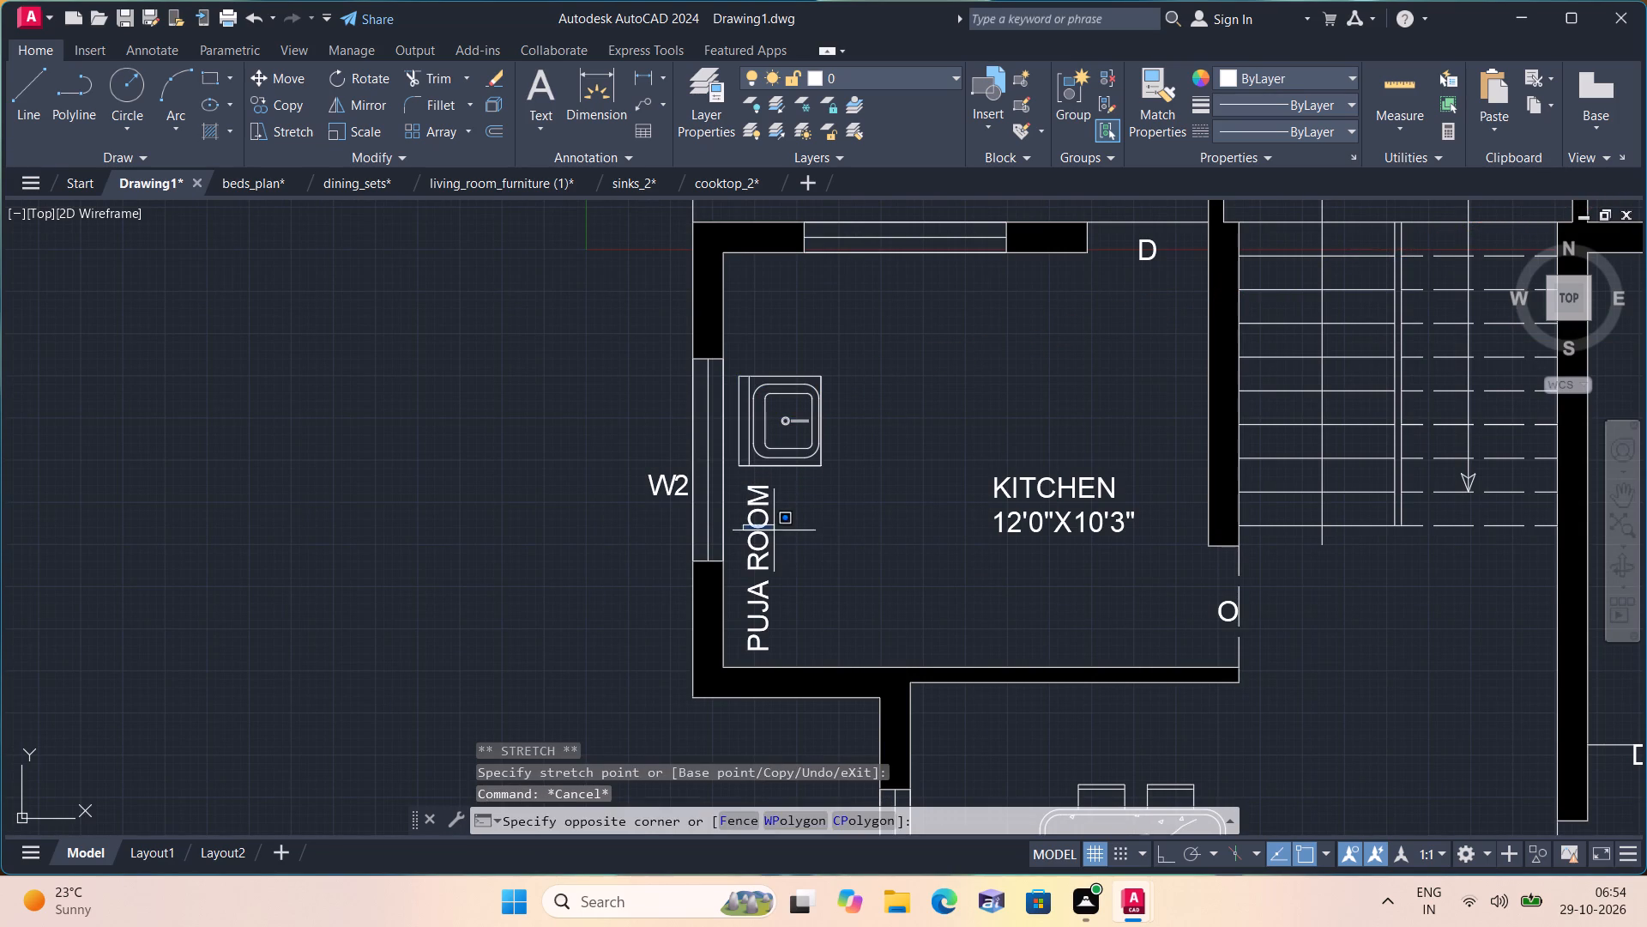
{"action": "left_click_drag", "start_coordinate": [775, 539], "coordinate": [769, 550]}
{"action": "left_click", "coordinate": [768, 550]}
{"action": "right_click", "coordinate": [854, 550]}
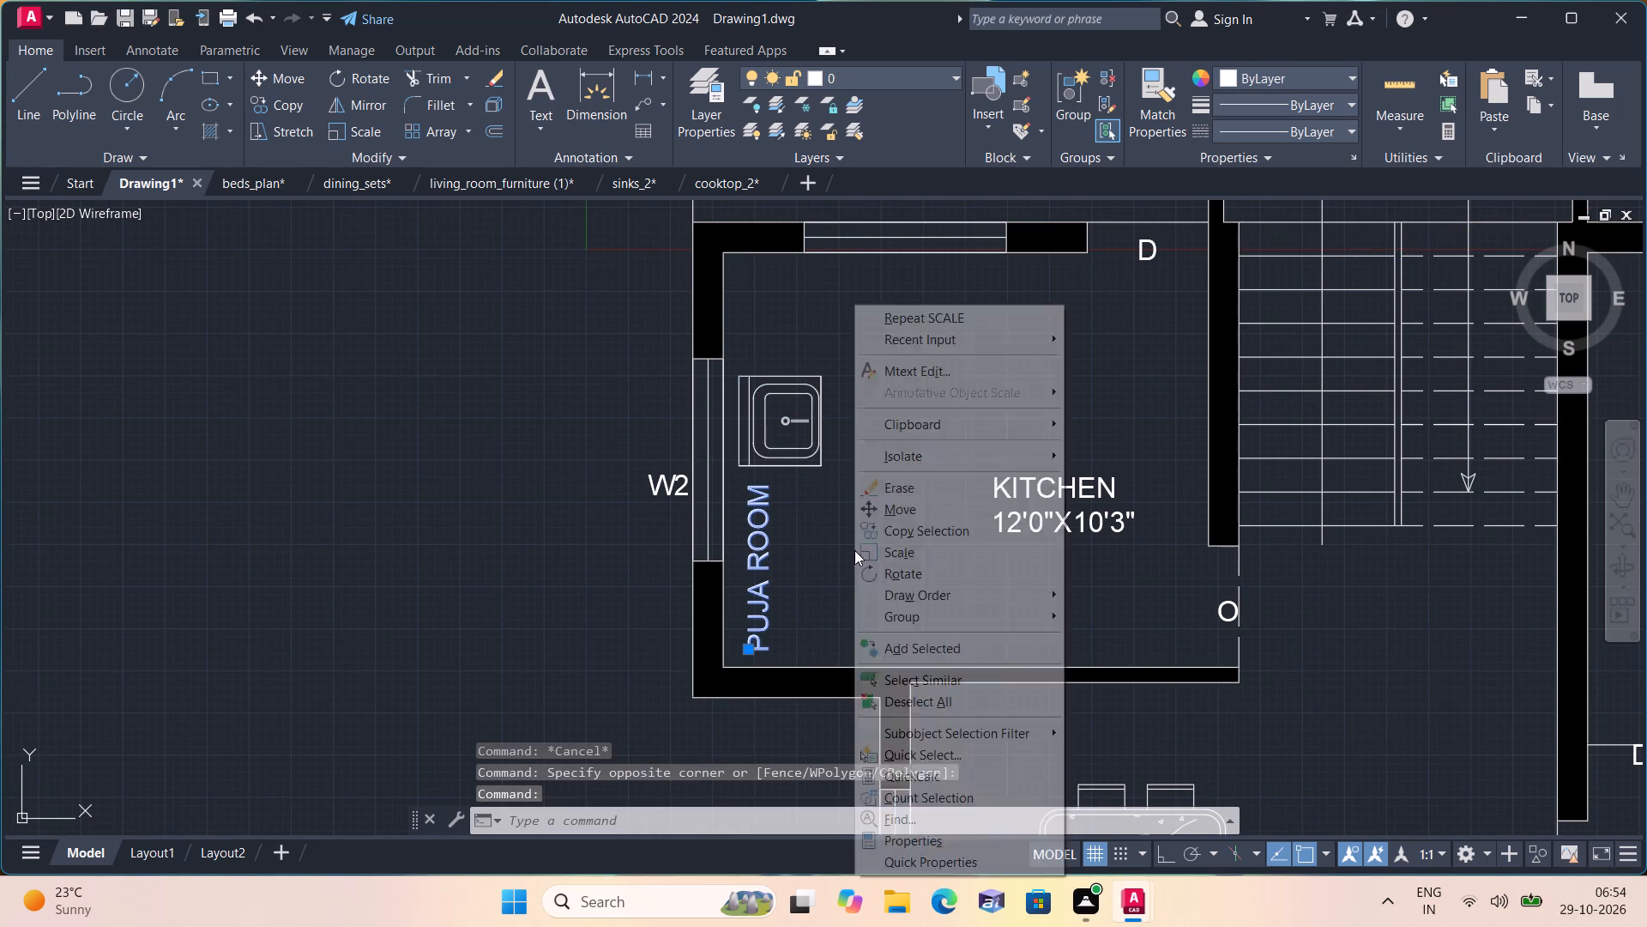
{"action": "left_click", "coordinate": [929, 839]}
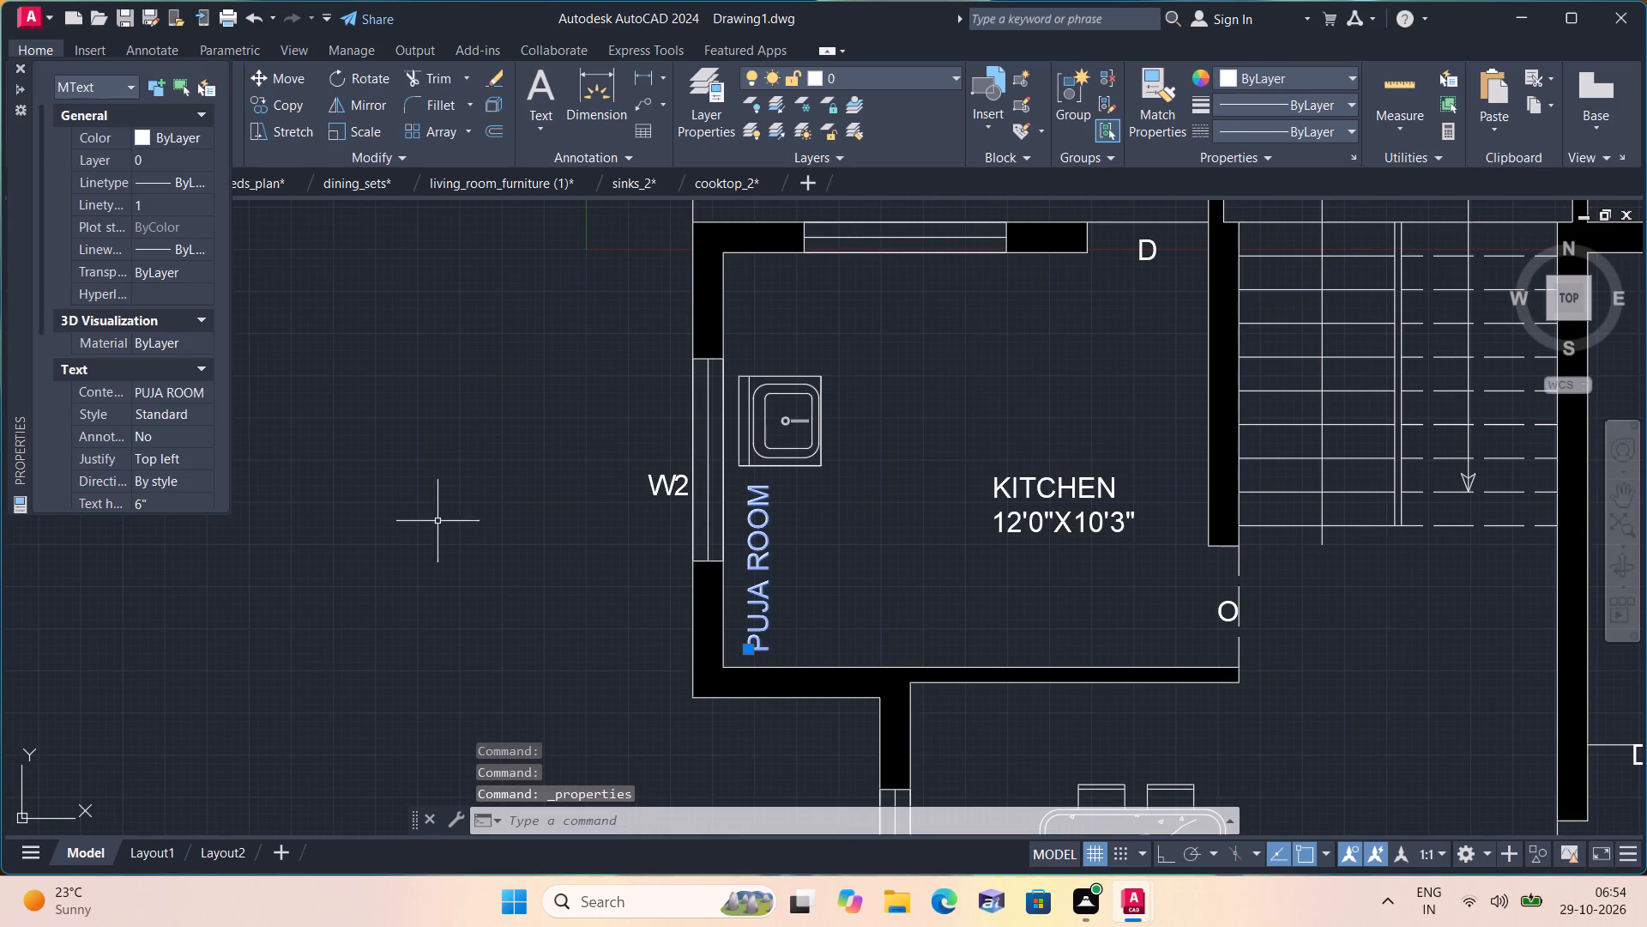
{"action": "left_click", "coordinate": [138, 500]}
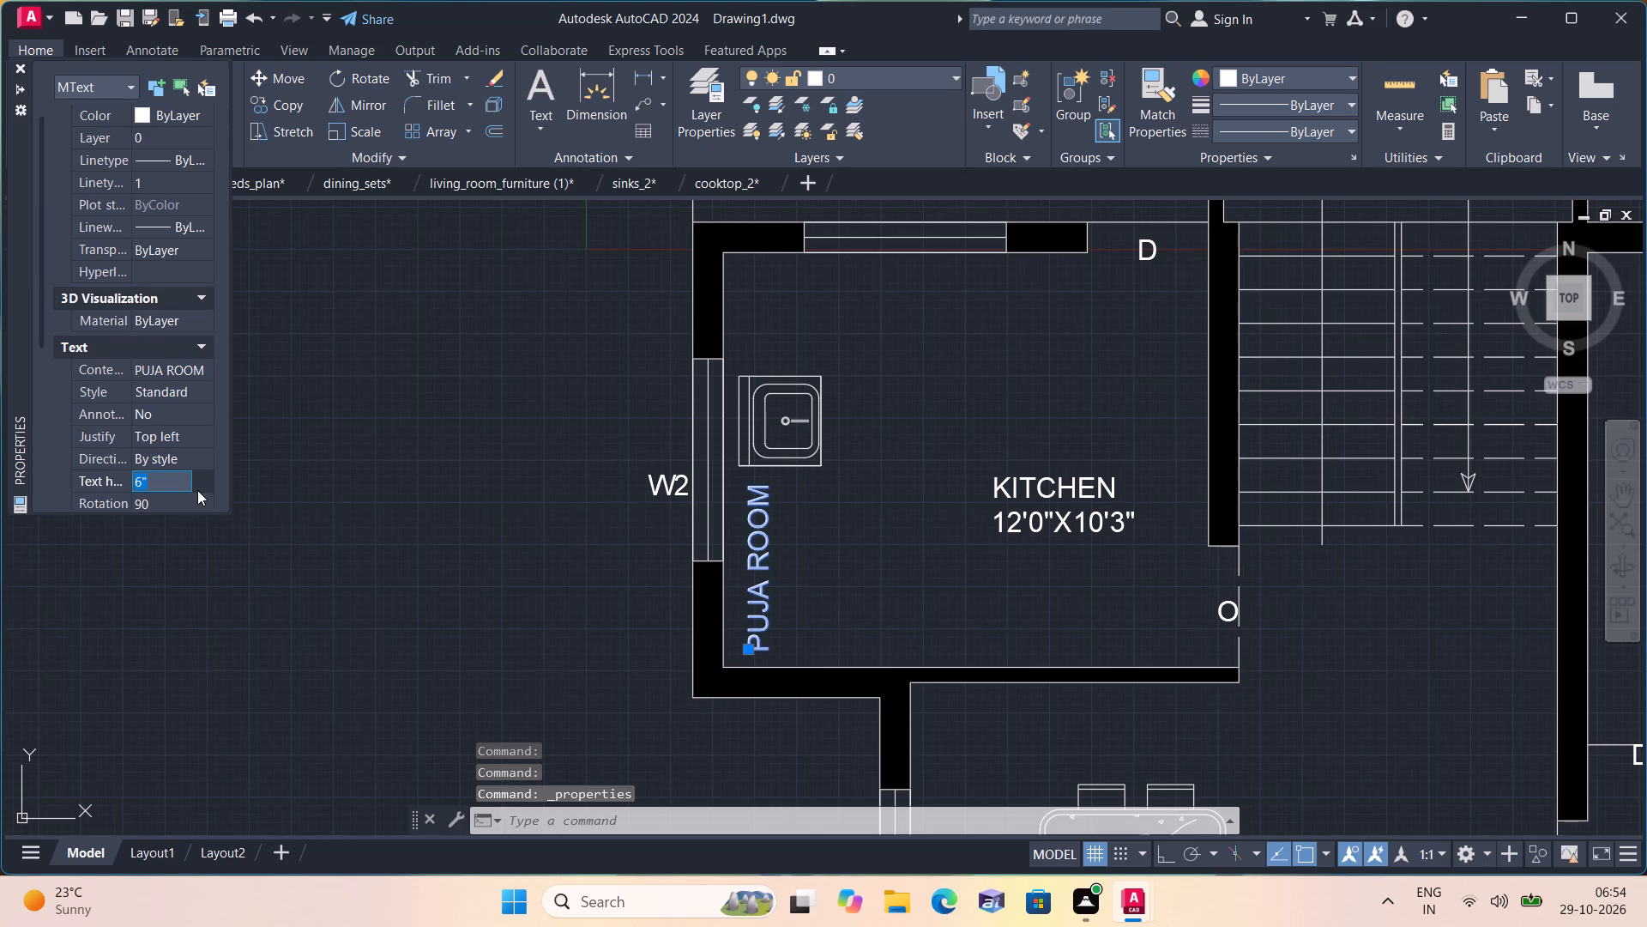
{"action": "key", "text": "BackSpace"}
{"action": "key", "text": "3"}
{"action": "key", "text": "shift+quotedbl"}
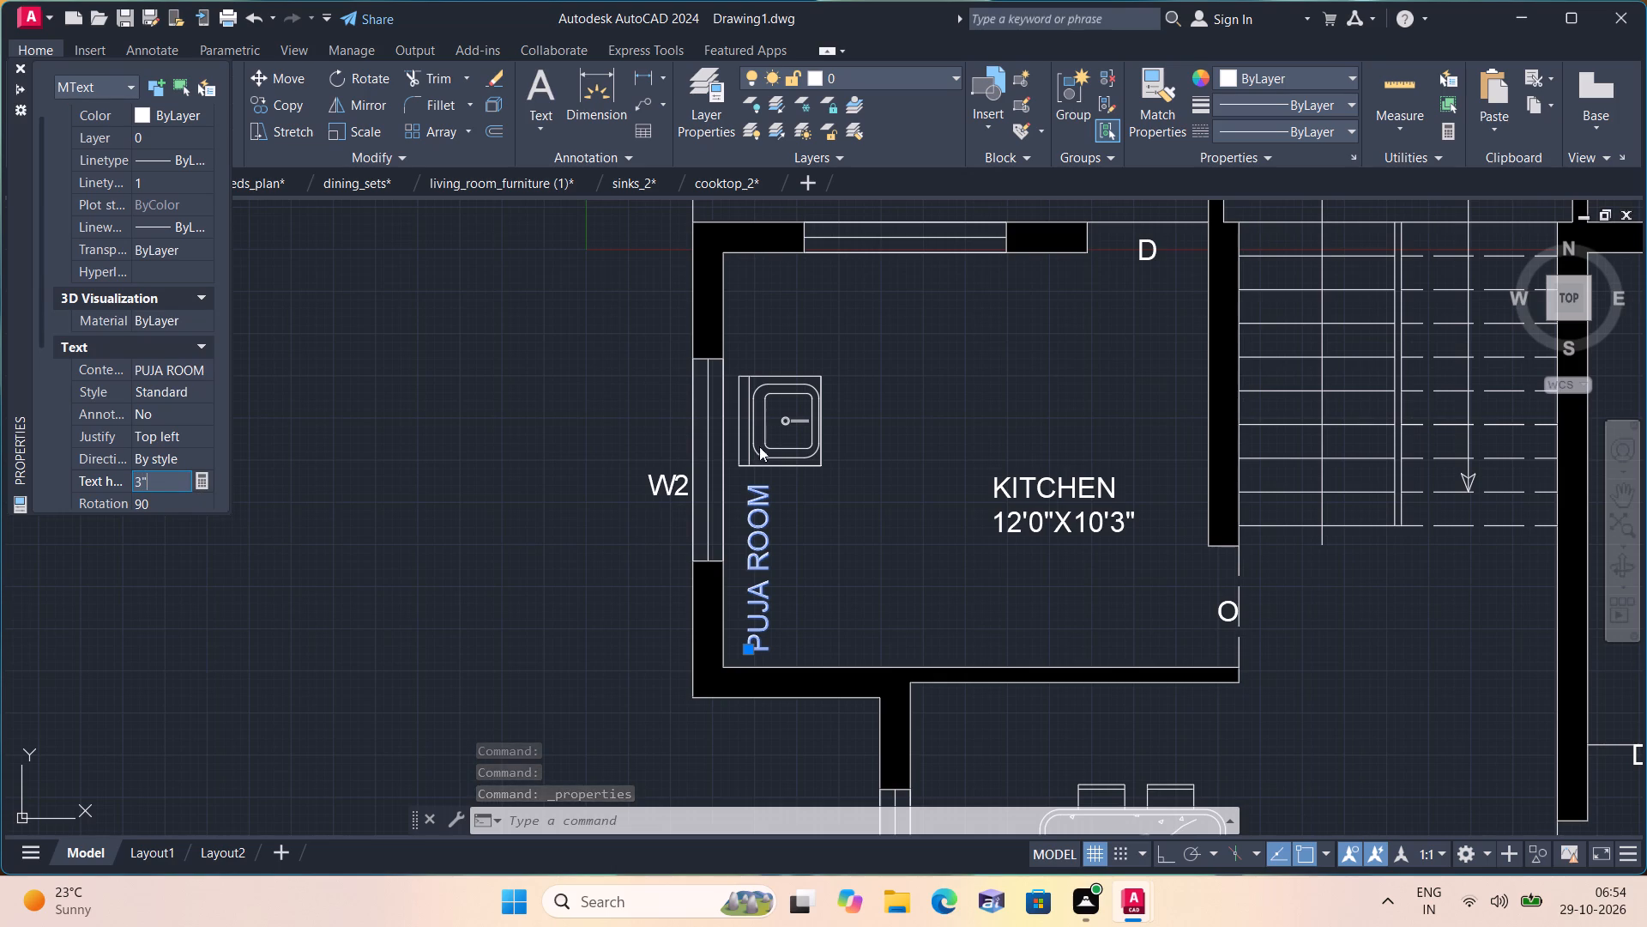
{"action": "left_click", "coordinate": [647, 424]}
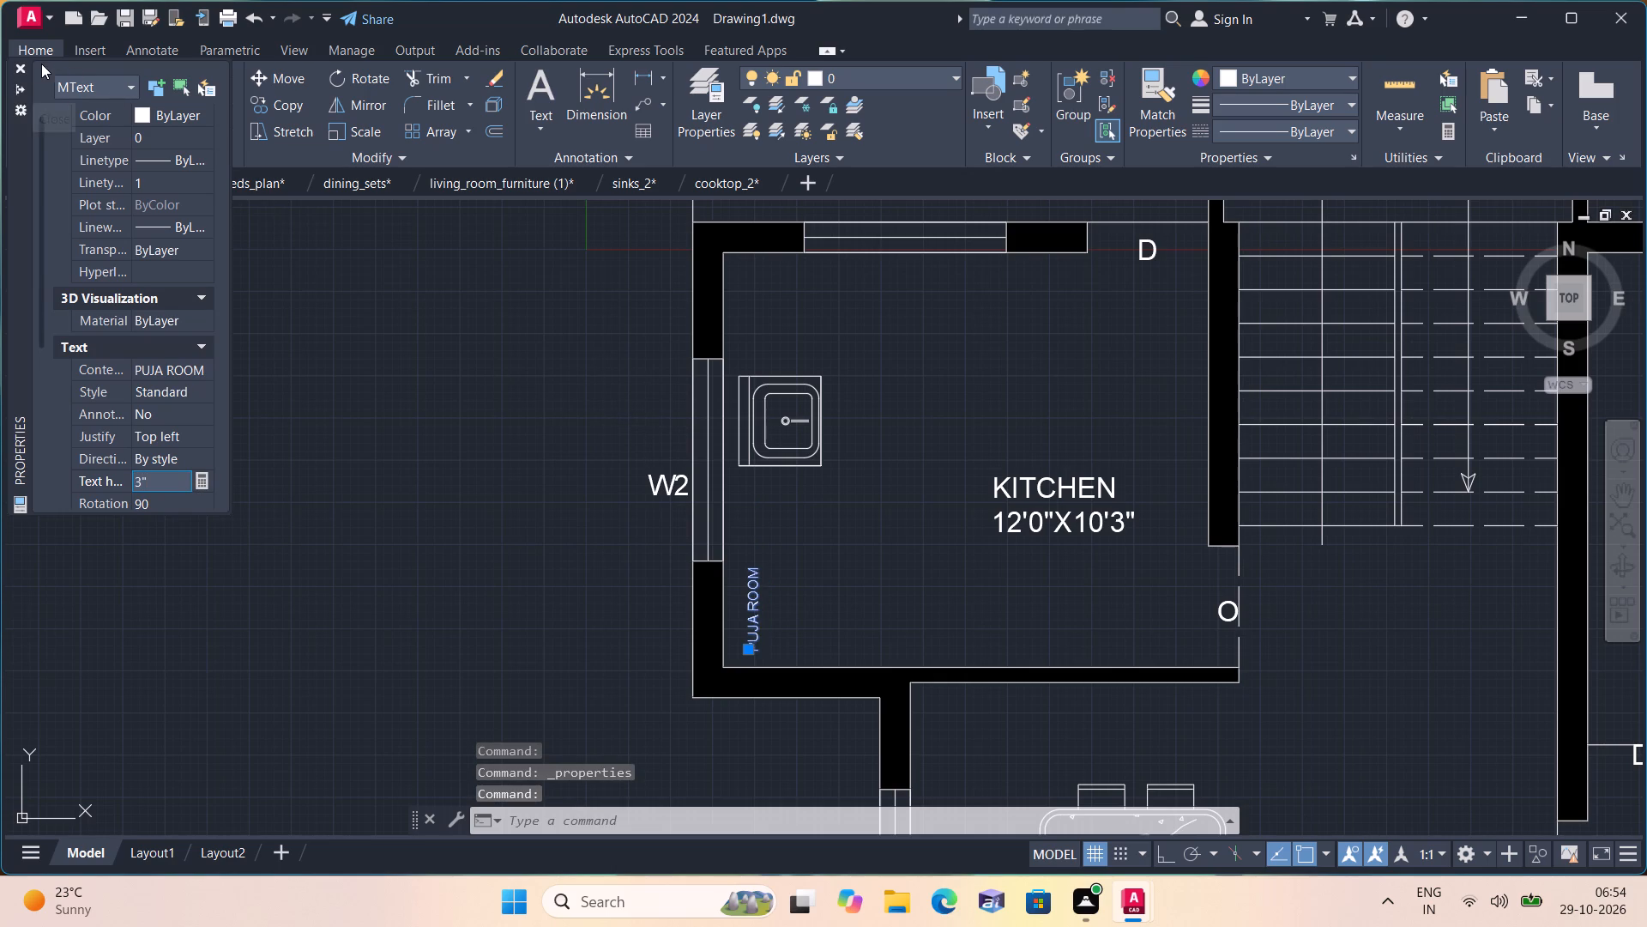
{"action": "left_click", "coordinate": [21, 68]}
{"action": "key", "text": "Escape"}
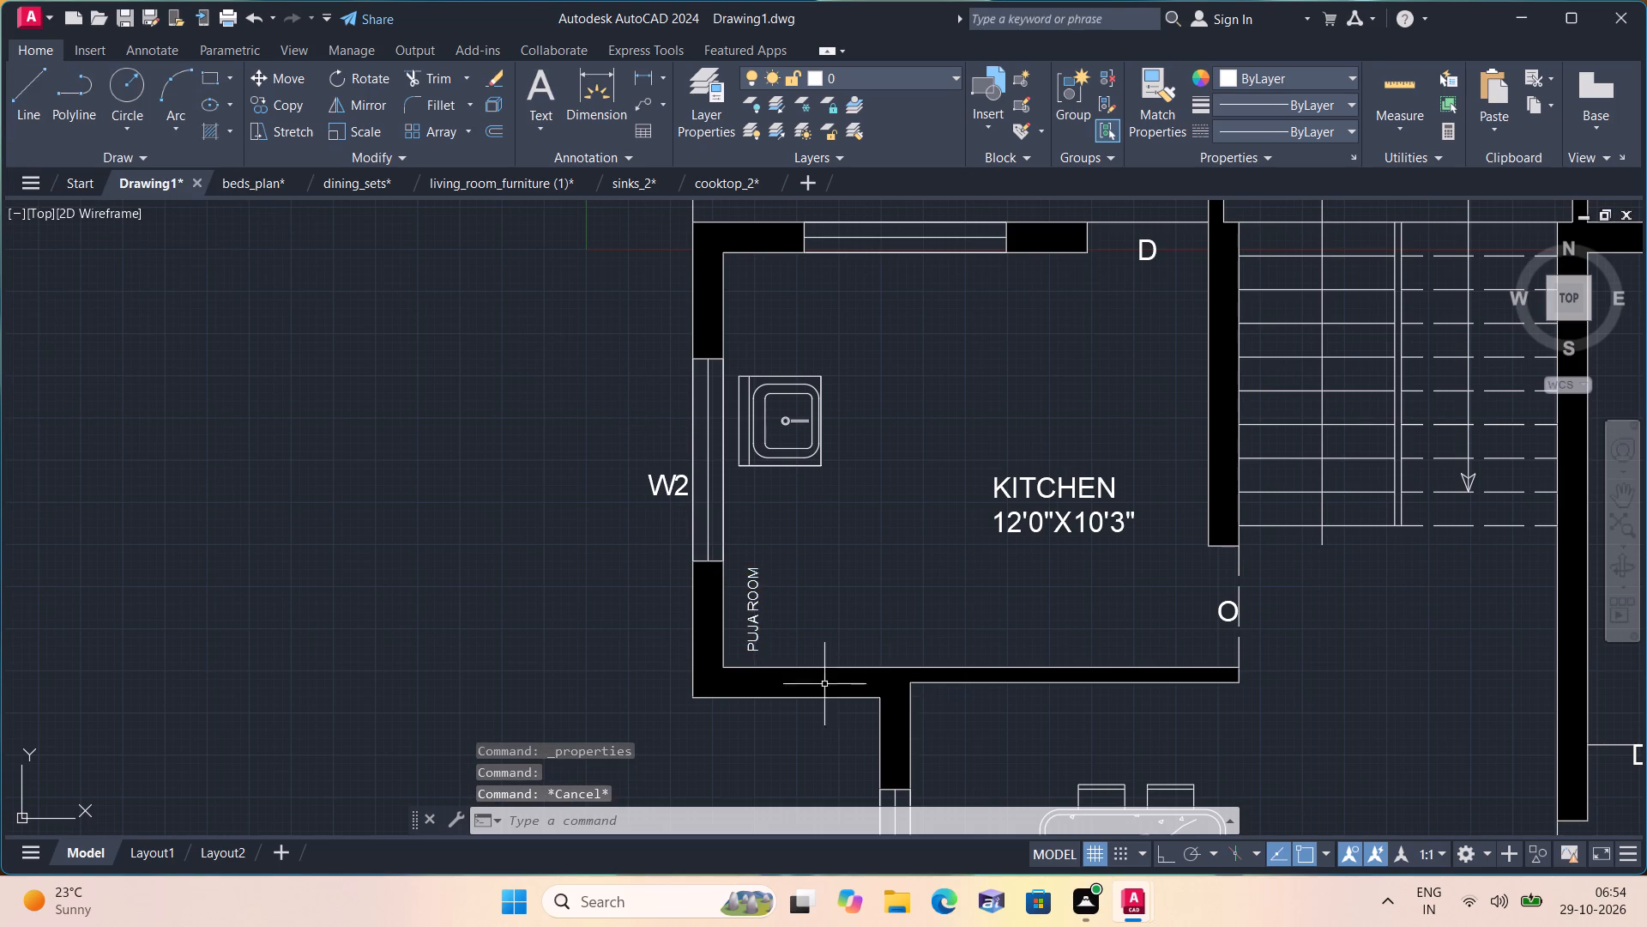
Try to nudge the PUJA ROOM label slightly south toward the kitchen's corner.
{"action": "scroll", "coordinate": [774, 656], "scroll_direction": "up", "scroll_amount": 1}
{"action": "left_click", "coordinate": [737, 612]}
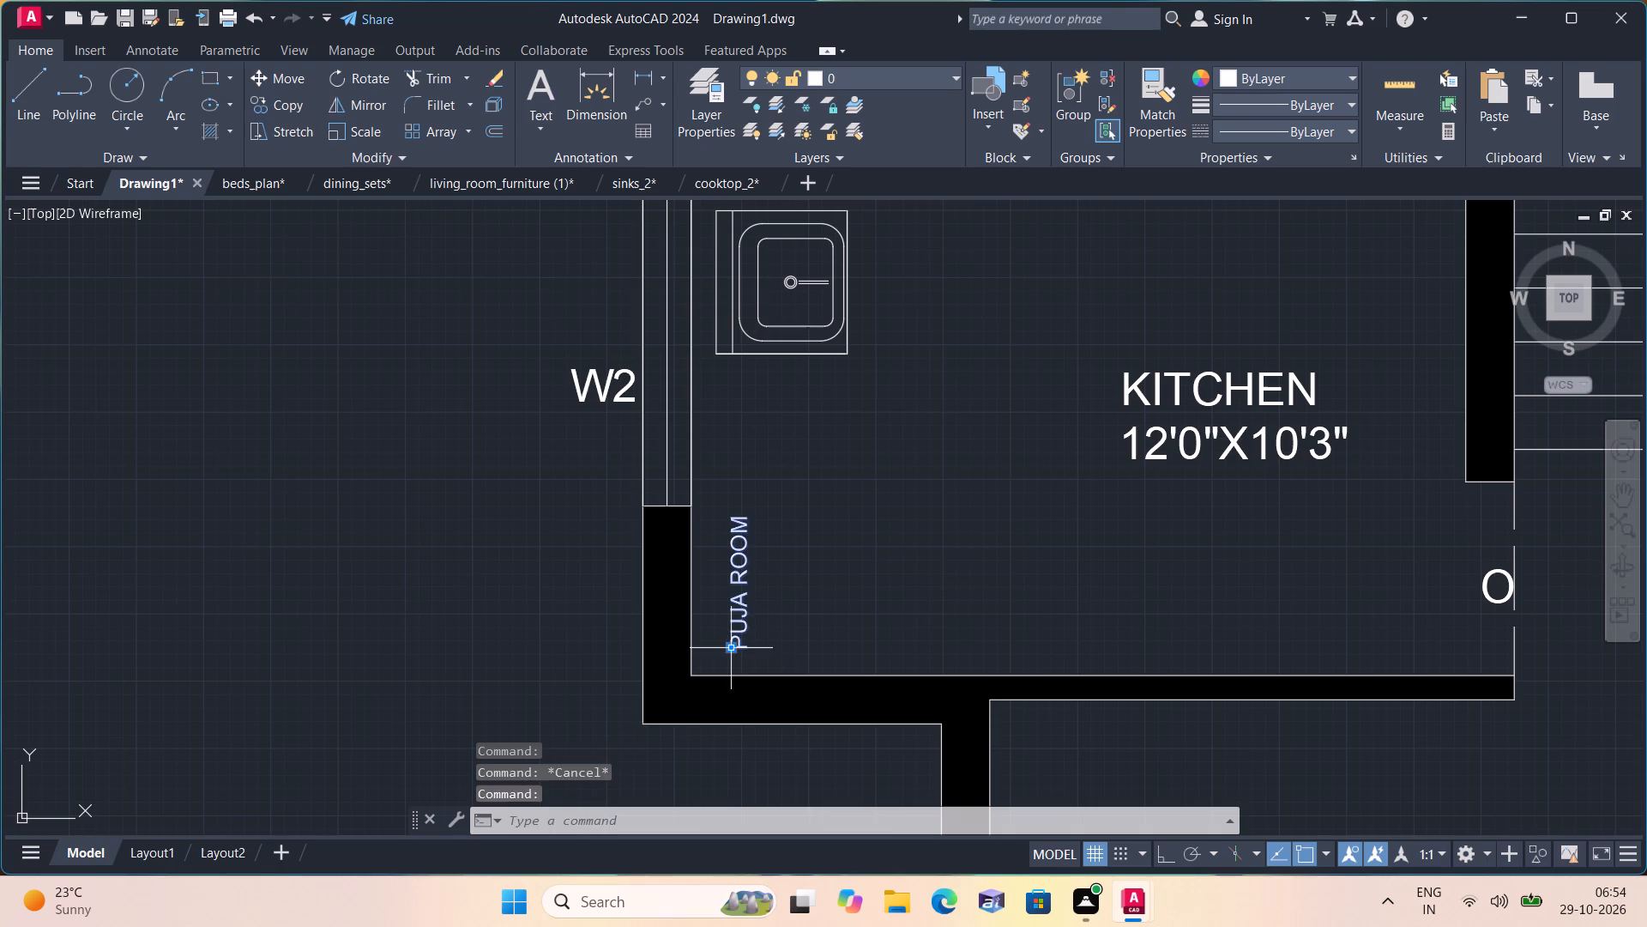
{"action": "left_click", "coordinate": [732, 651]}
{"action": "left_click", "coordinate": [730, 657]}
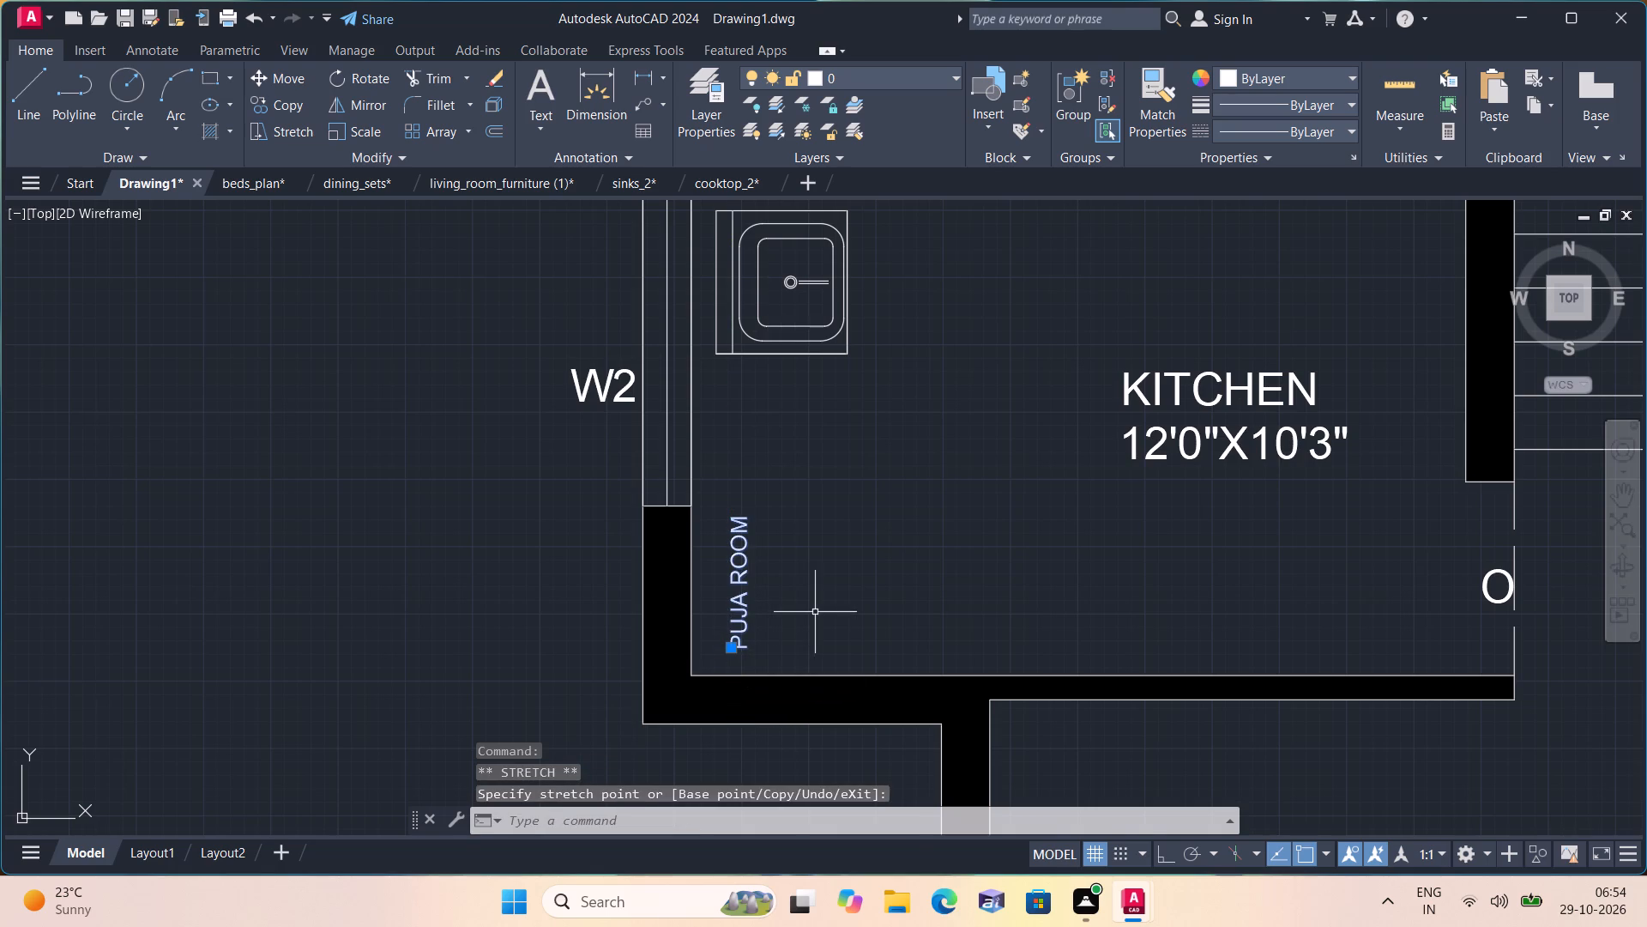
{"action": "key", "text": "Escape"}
Move the sink south and closer to the west wall, against window W2 just above the PUJA ROOM label.
{"action": "scroll", "coordinate": [820, 602], "scroll_direction": "down", "scroll_amount": 2}
{"action": "left_click", "coordinate": [792, 469]}
{"action": "scroll", "coordinate": [792, 479], "scroll_direction": "up", "scroll_amount": 3}
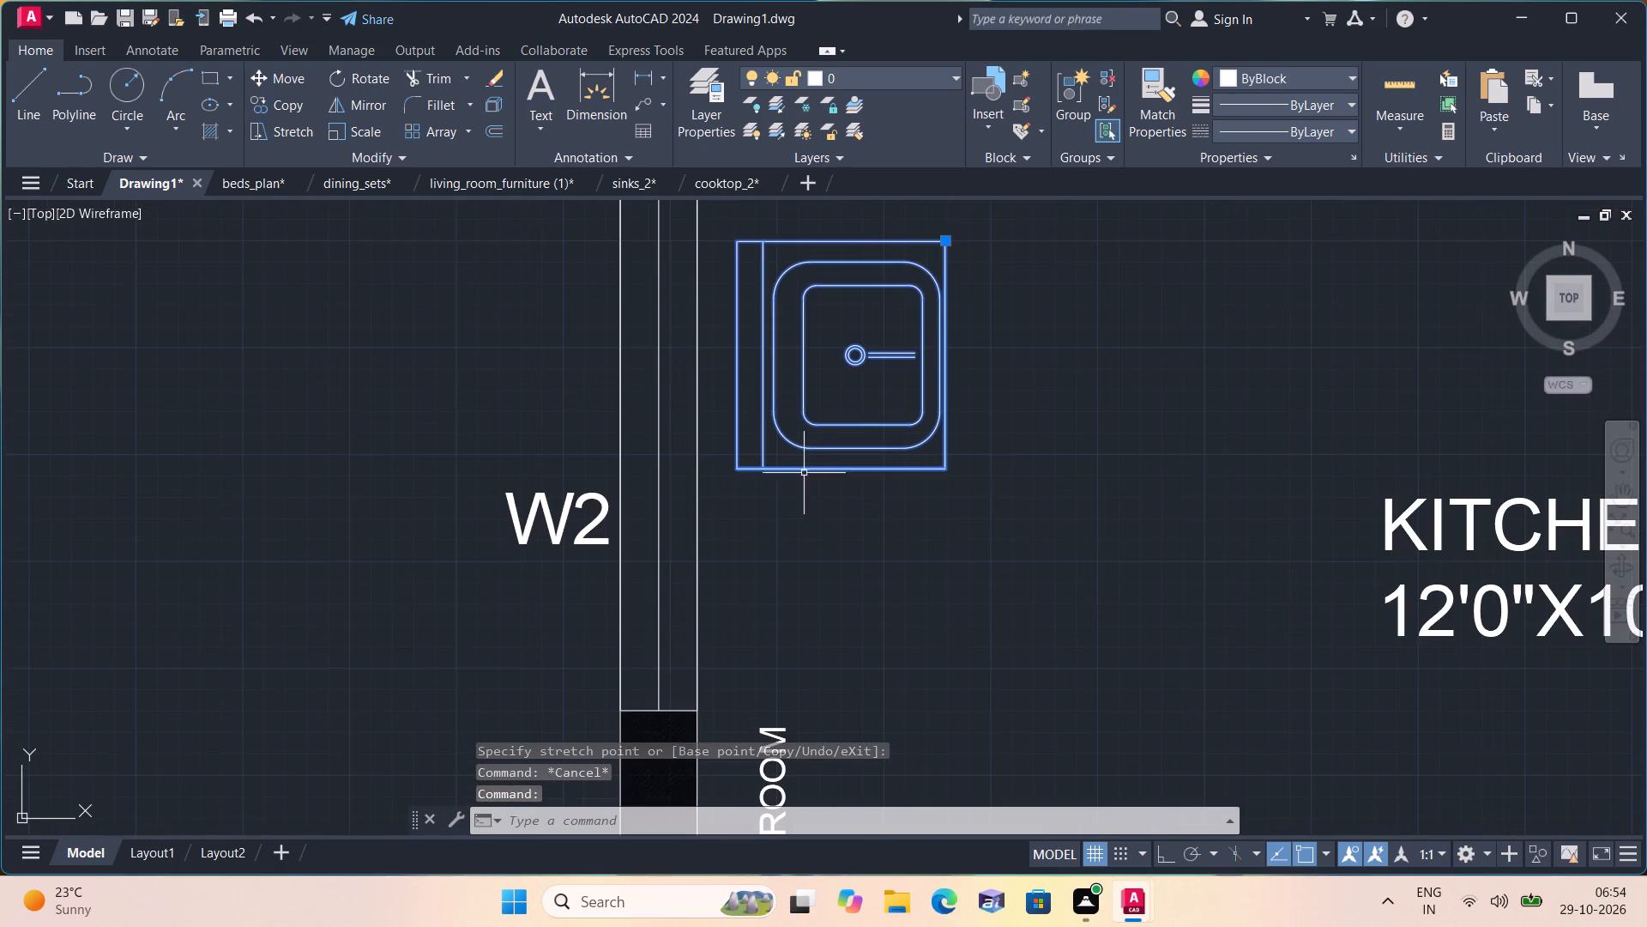
{"action": "left_click", "coordinate": [947, 237]}
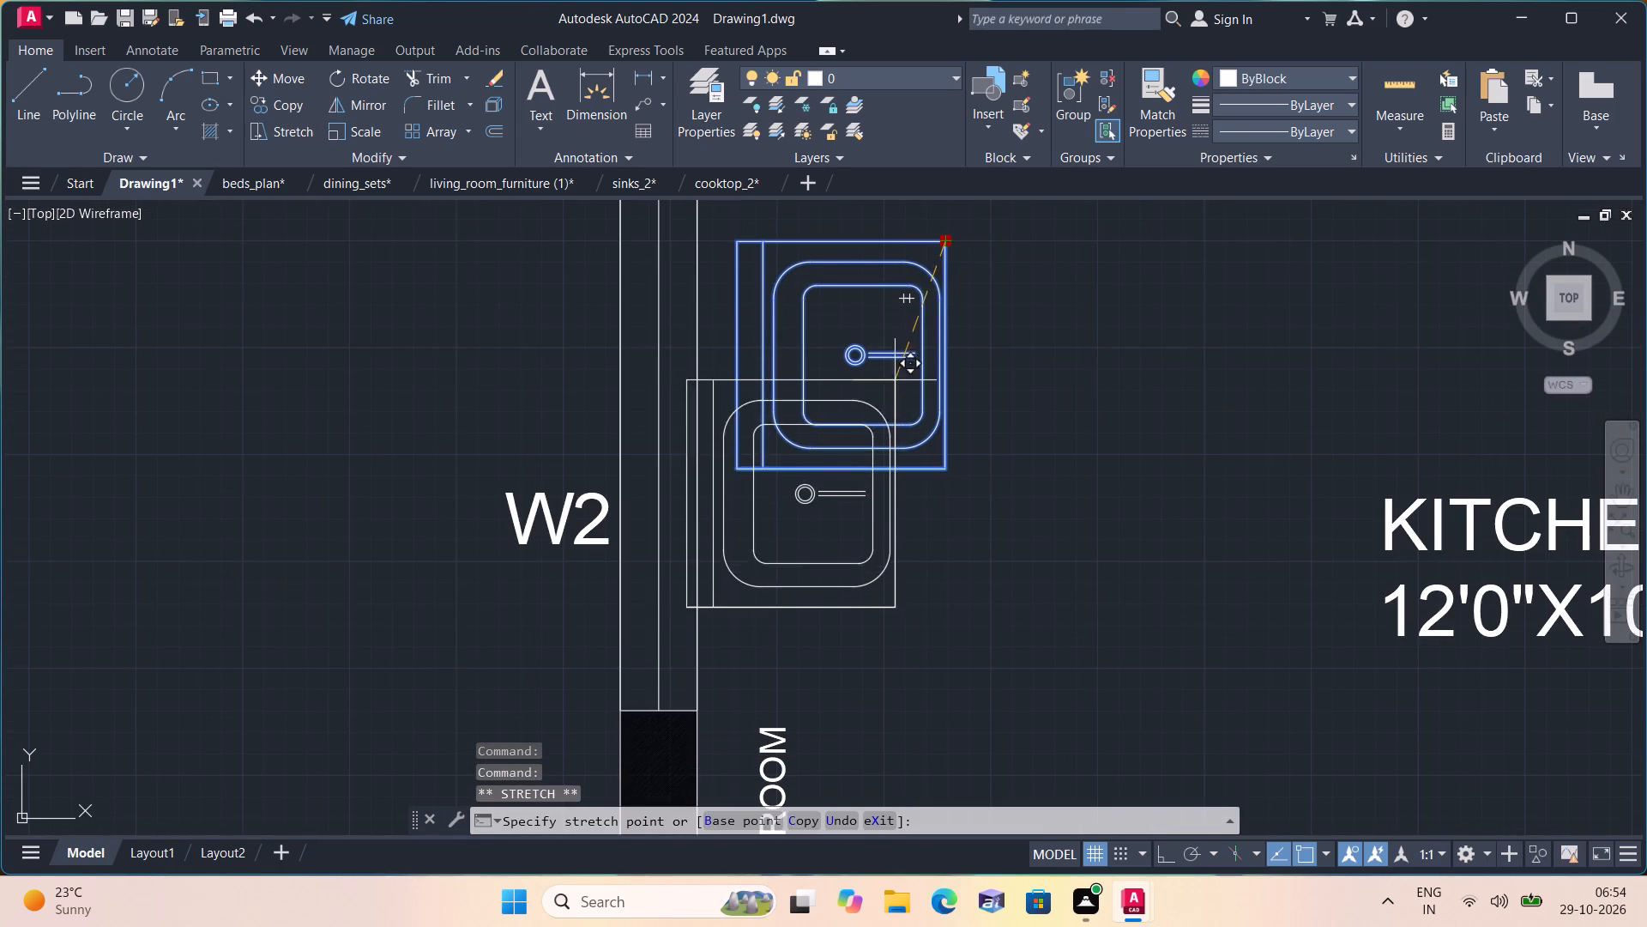
{"action": "left_click", "coordinate": [920, 455]}
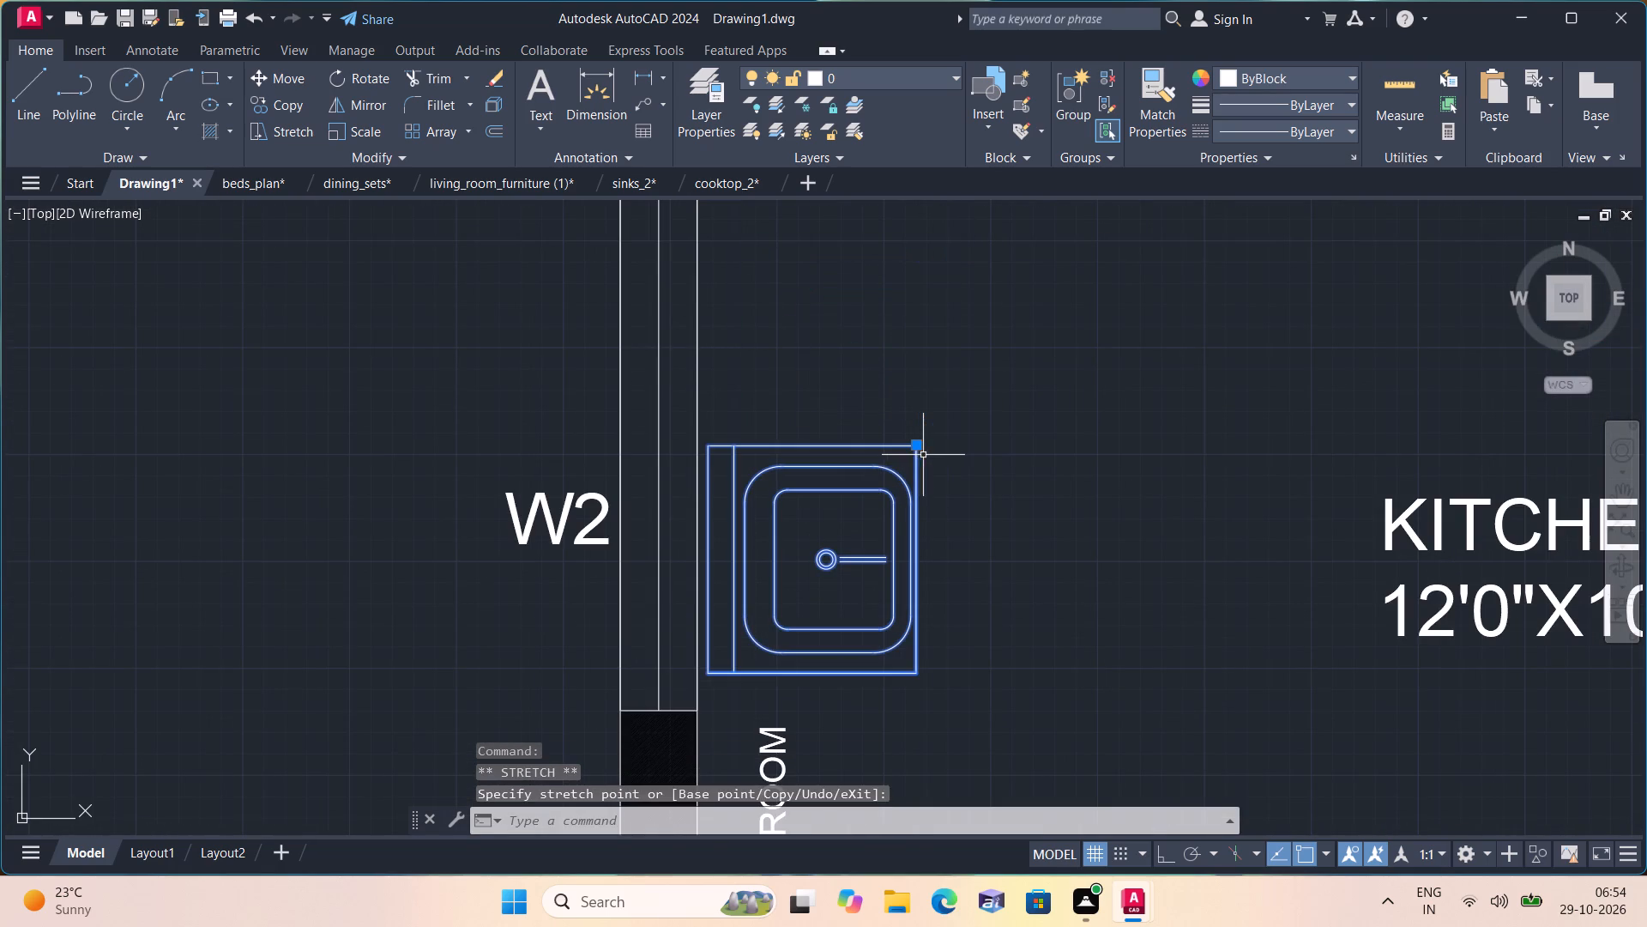
Move the cooktop block from beside the living room furniture to just east of the floor plan.
{"action": "key", "text": "Escape"}
{"action": "scroll", "coordinate": [956, 439], "scroll_direction": "down", "scroll_amount": 2}
{"action": "scroll", "coordinate": [1289, 431], "scroll_direction": "down", "scroll_amount": 1}
{"action": "middle_click_drag", "start_coordinate": [1289, 431], "coordinate": [1121, 465]}
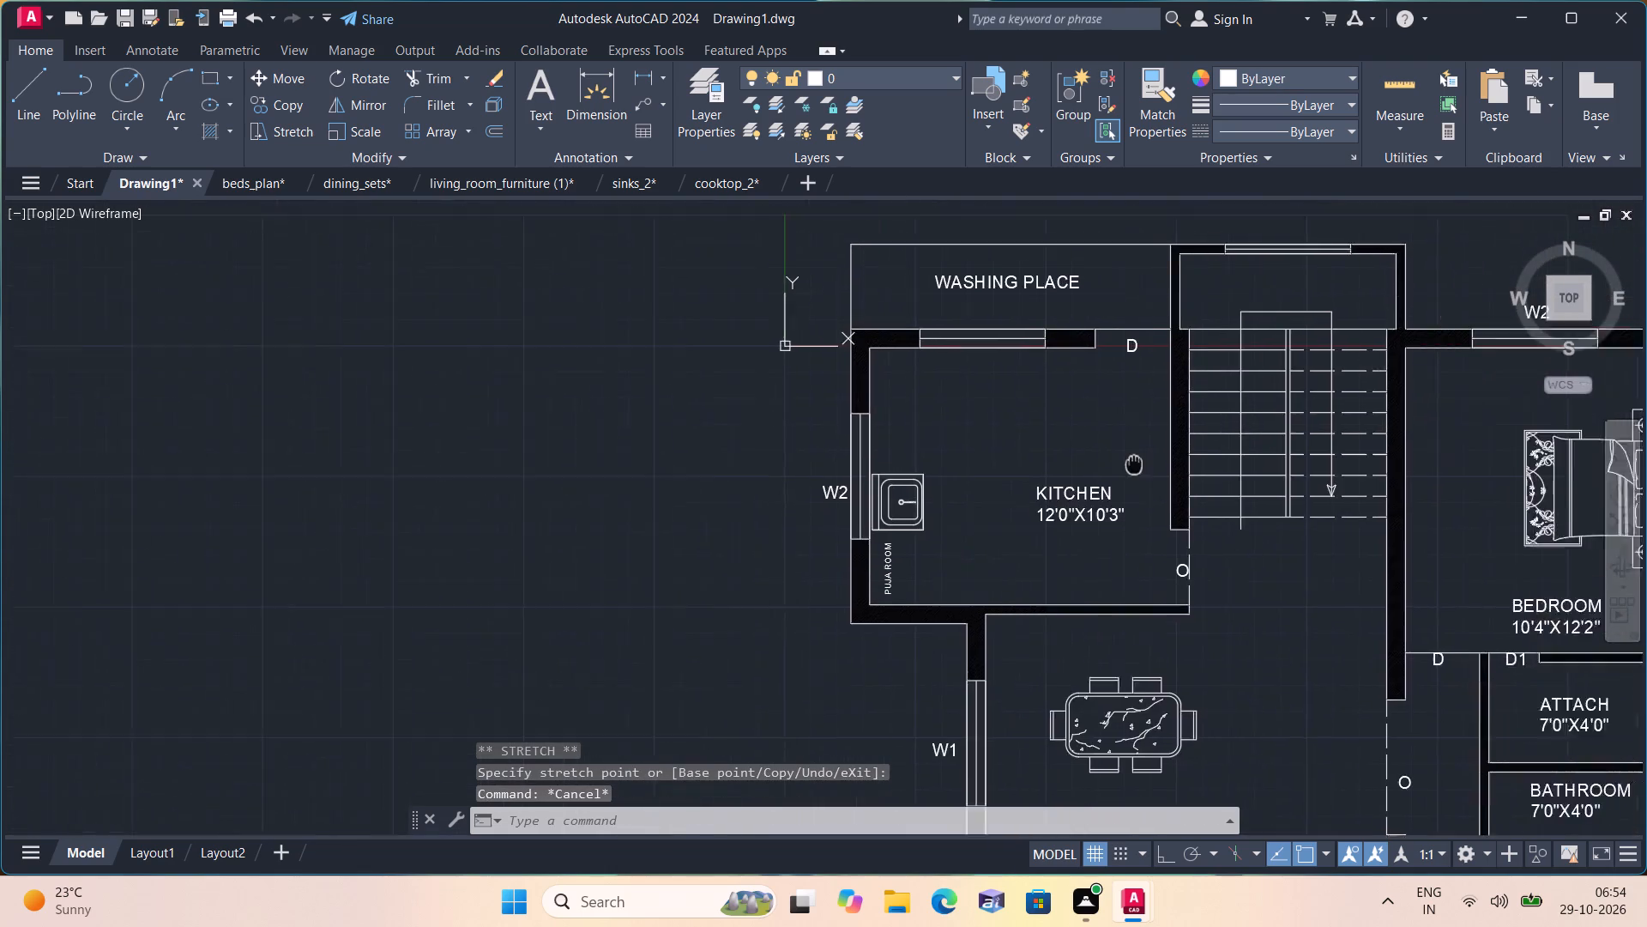
{"action": "middle_click_drag", "start_coordinate": [1121, 465], "coordinate": [1038, 488]}
{"action": "scroll", "coordinate": [1038, 488], "scroll_direction": "down", "scroll_amount": 3}
{"action": "middle_click_drag", "start_coordinate": [1306, 473], "coordinate": [787, 563]}
{"action": "scroll", "coordinate": [756, 548], "scroll_direction": "down", "scroll_amount": 3}
{"action": "middle_click_drag", "start_coordinate": [1250, 577], "coordinate": [963, 639]}
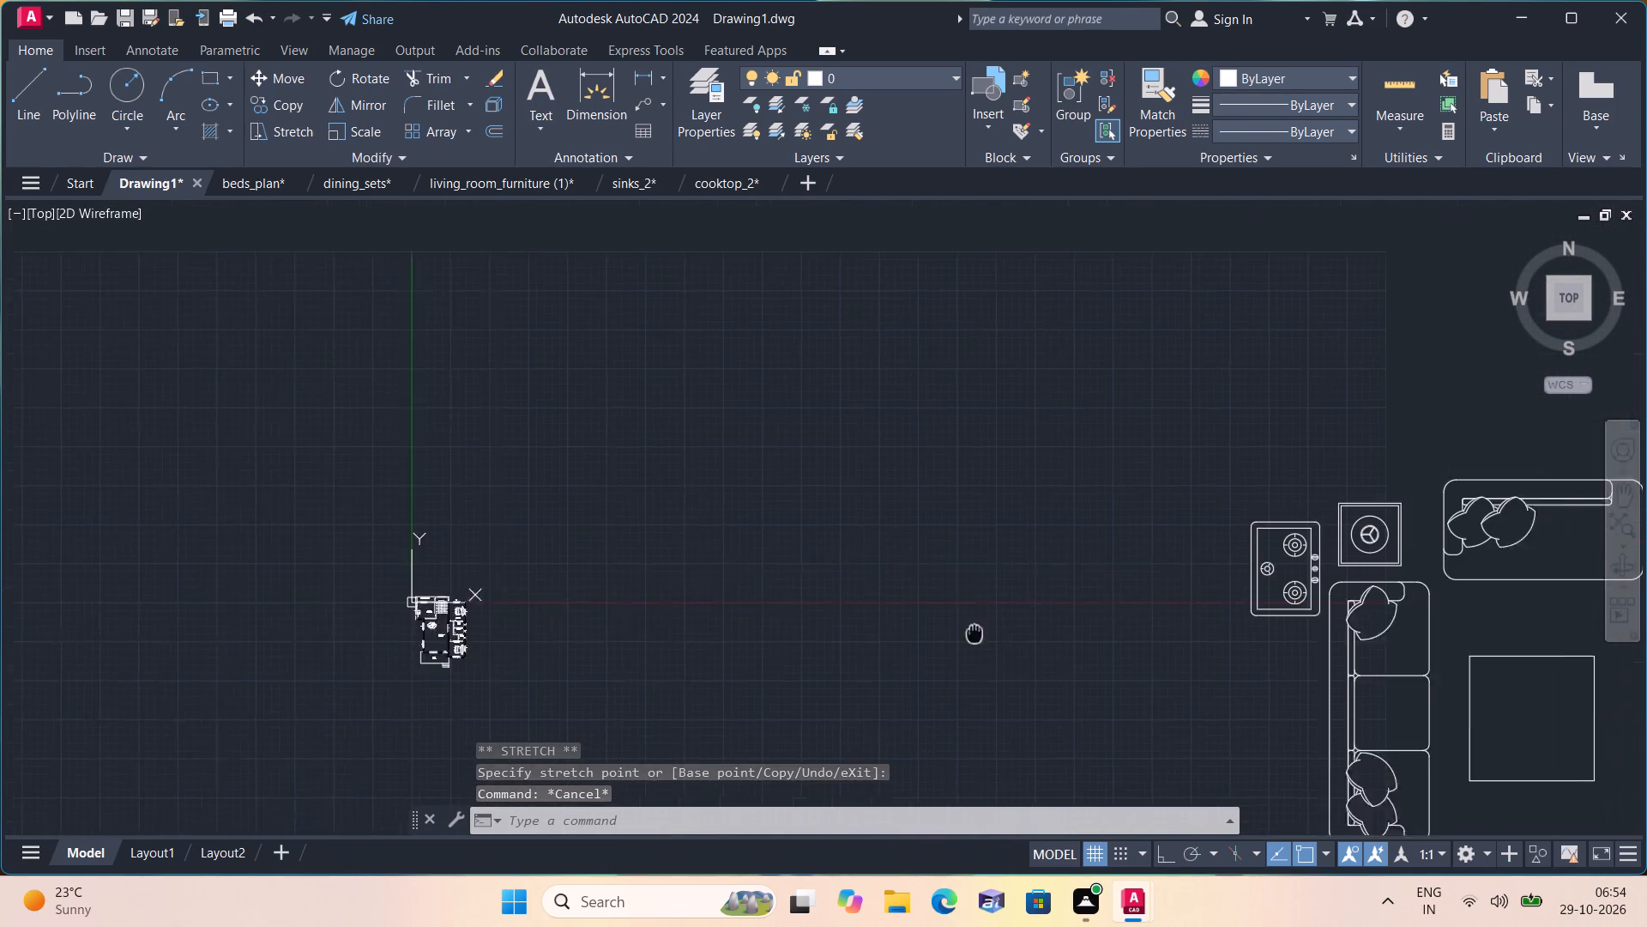
{"action": "middle_click_drag", "start_coordinate": [963, 639], "coordinate": [952, 645]}
{"action": "scroll", "coordinate": [1296, 644], "scroll_direction": "up", "scroll_amount": 2}
{"action": "left_click_drag", "start_coordinate": [1282, 636], "coordinate": [1258, 605]}
{"action": "left_click", "coordinate": [1070, 336]}
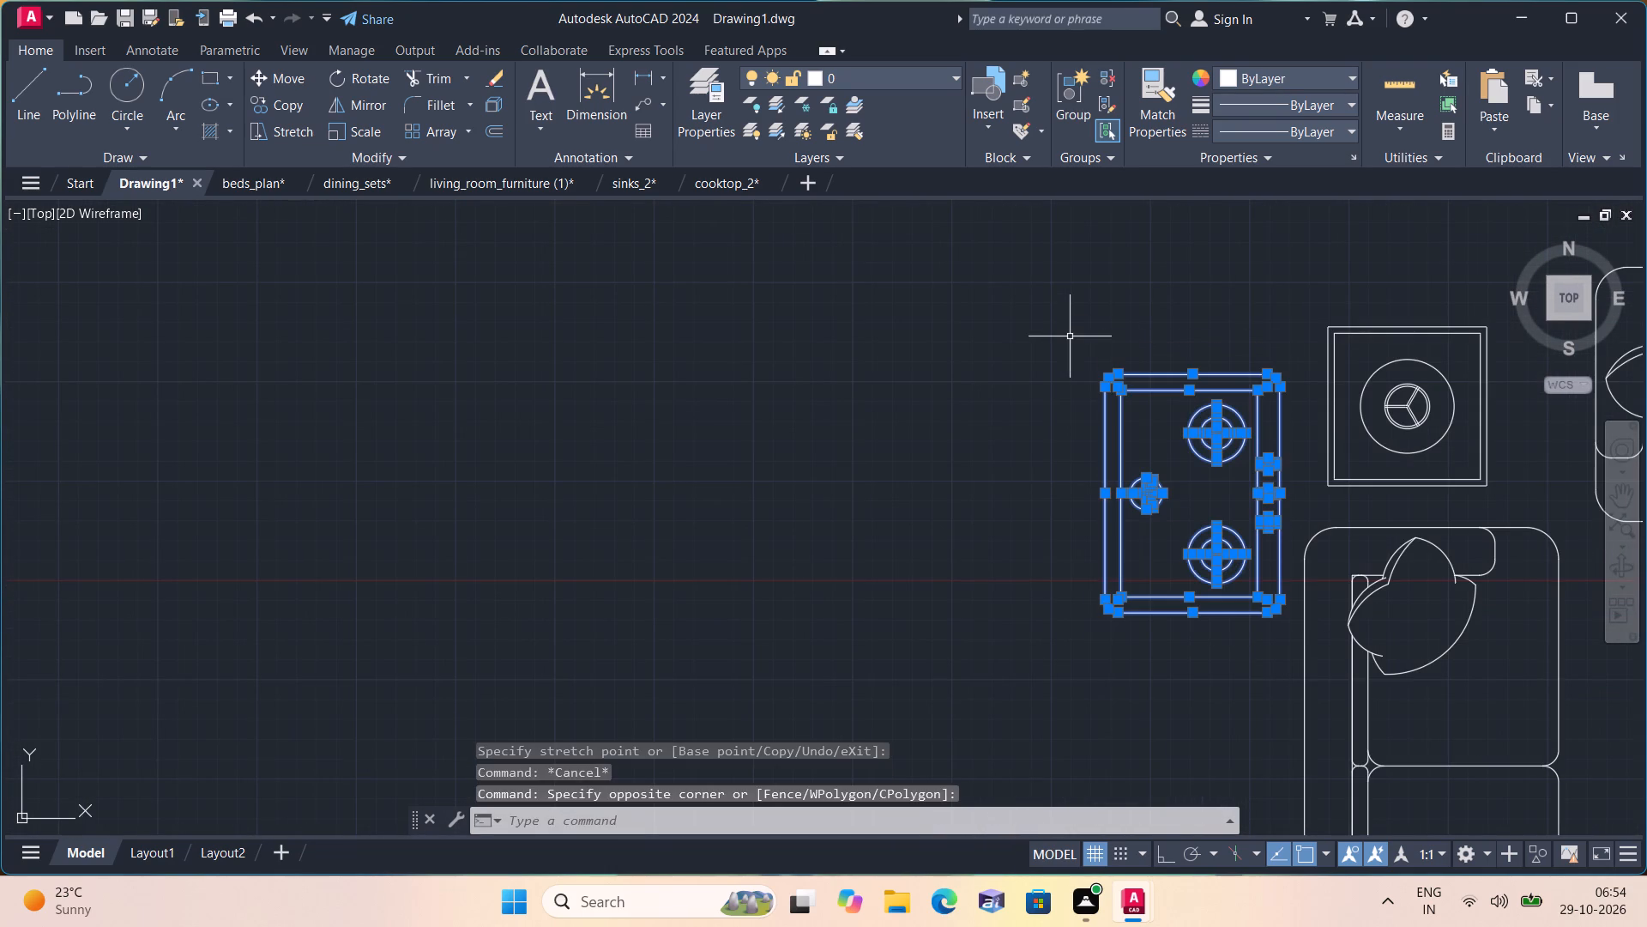
{"action": "left_click", "coordinate": [283, 75]}
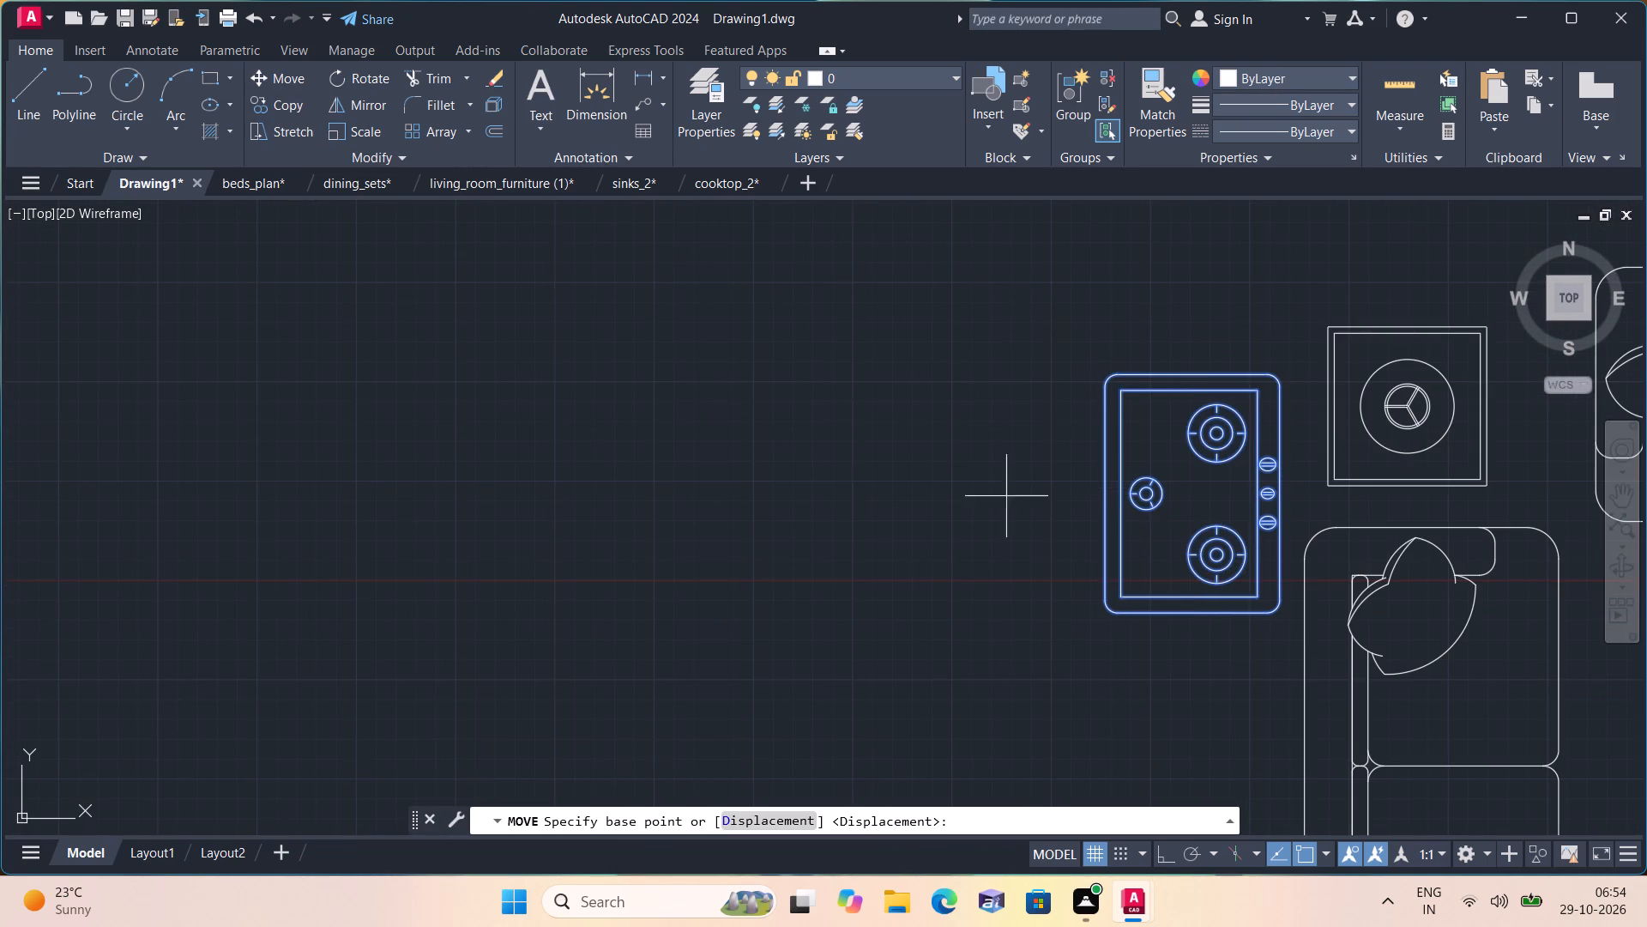
{"action": "left_click", "coordinate": [1221, 511]}
{"action": "scroll", "coordinate": [583, 584], "scroll_direction": "down", "scroll_amount": 2}
{"action": "middle_click_drag", "start_coordinate": [498, 623], "coordinate": [1378, 414]}
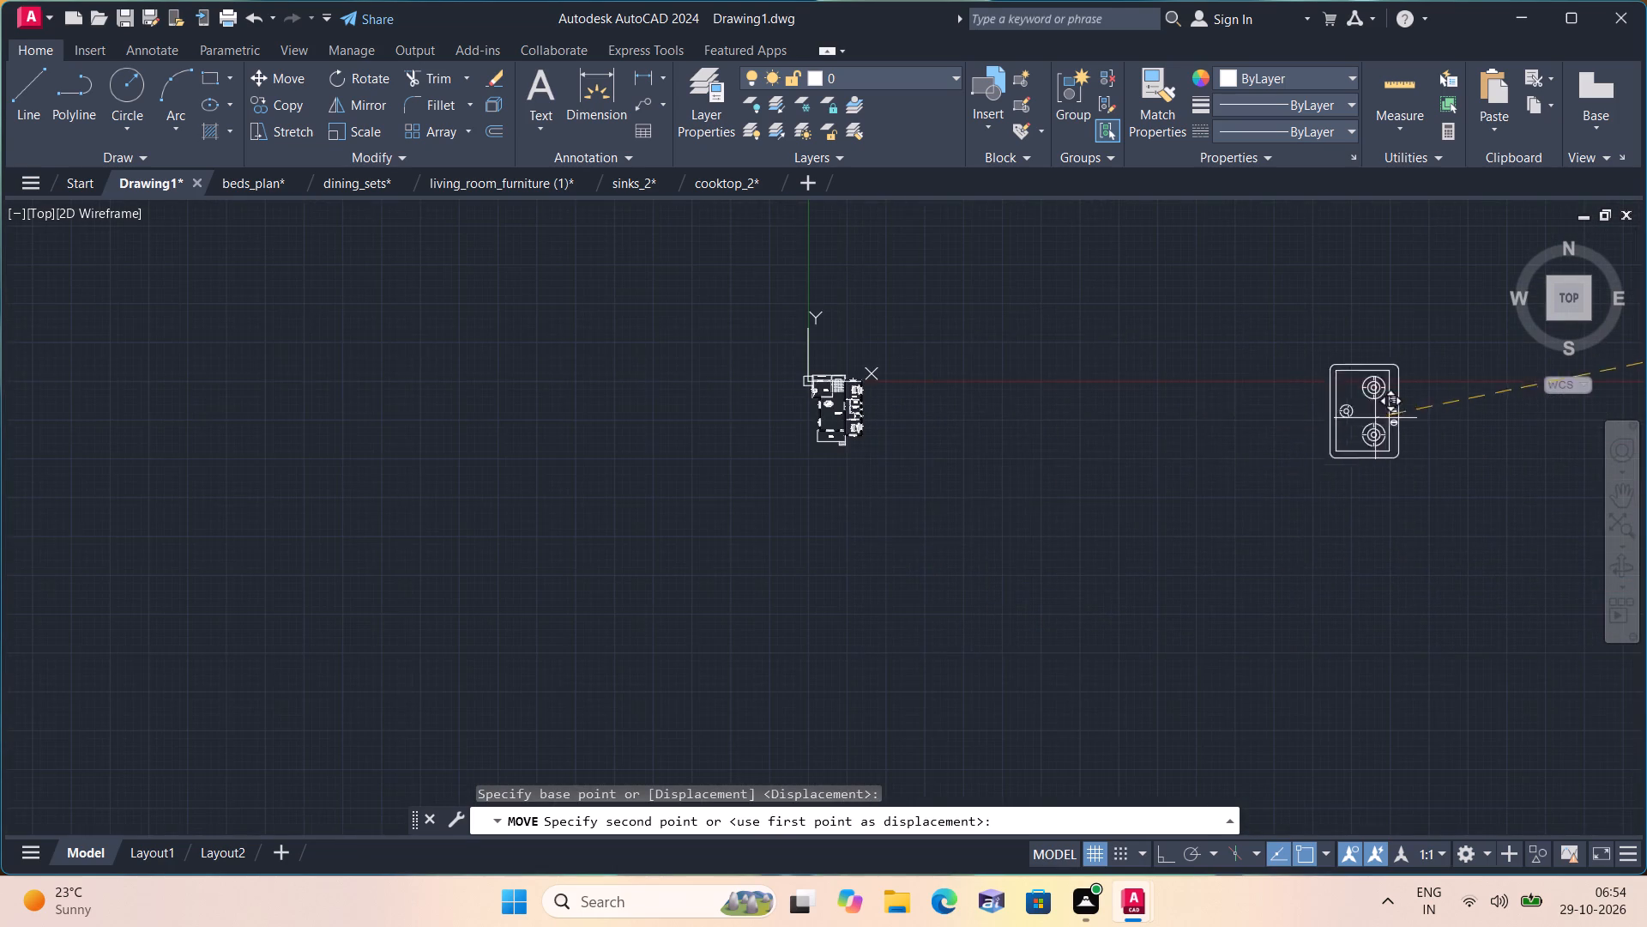
{"action": "scroll", "coordinate": [982, 445], "scroll_direction": "up", "scroll_amount": 2}
{"action": "scroll", "coordinate": [793, 383], "scroll_direction": "up", "scroll_amount": 1}
{"action": "left_click_drag", "start_coordinate": [872, 395], "coordinate": [885, 400]}
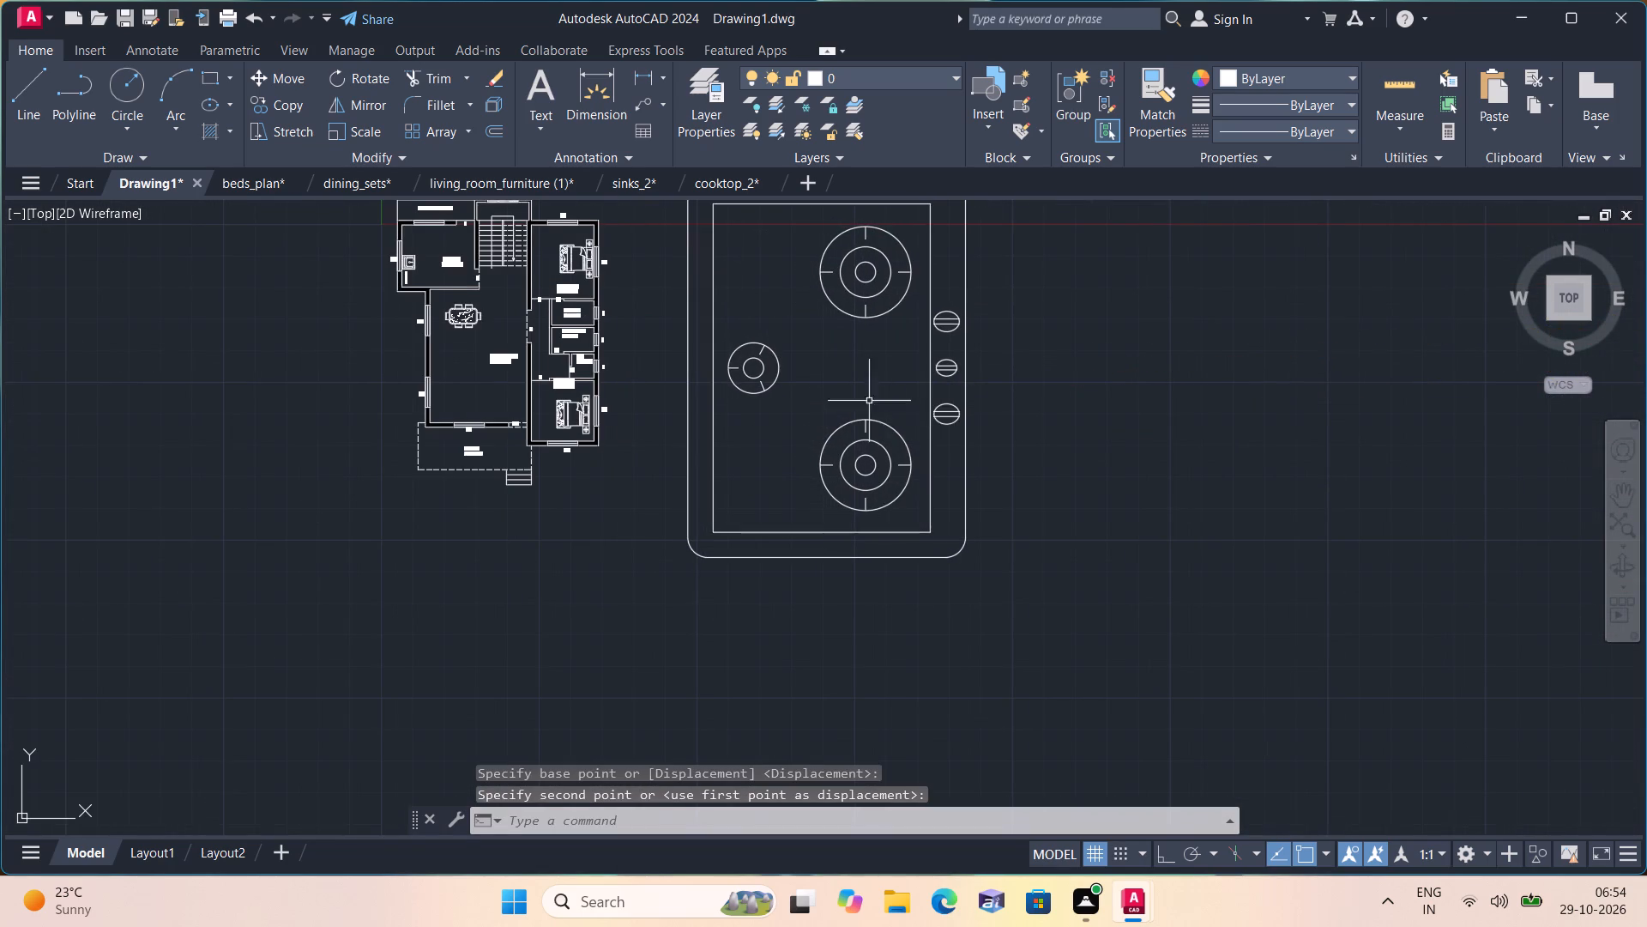
Scale the whole cooktop down freehand to roughly the size of the kitchen sink.
{"action": "middle_click_drag", "start_coordinate": [847, 378], "coordinate": [872, 449]}
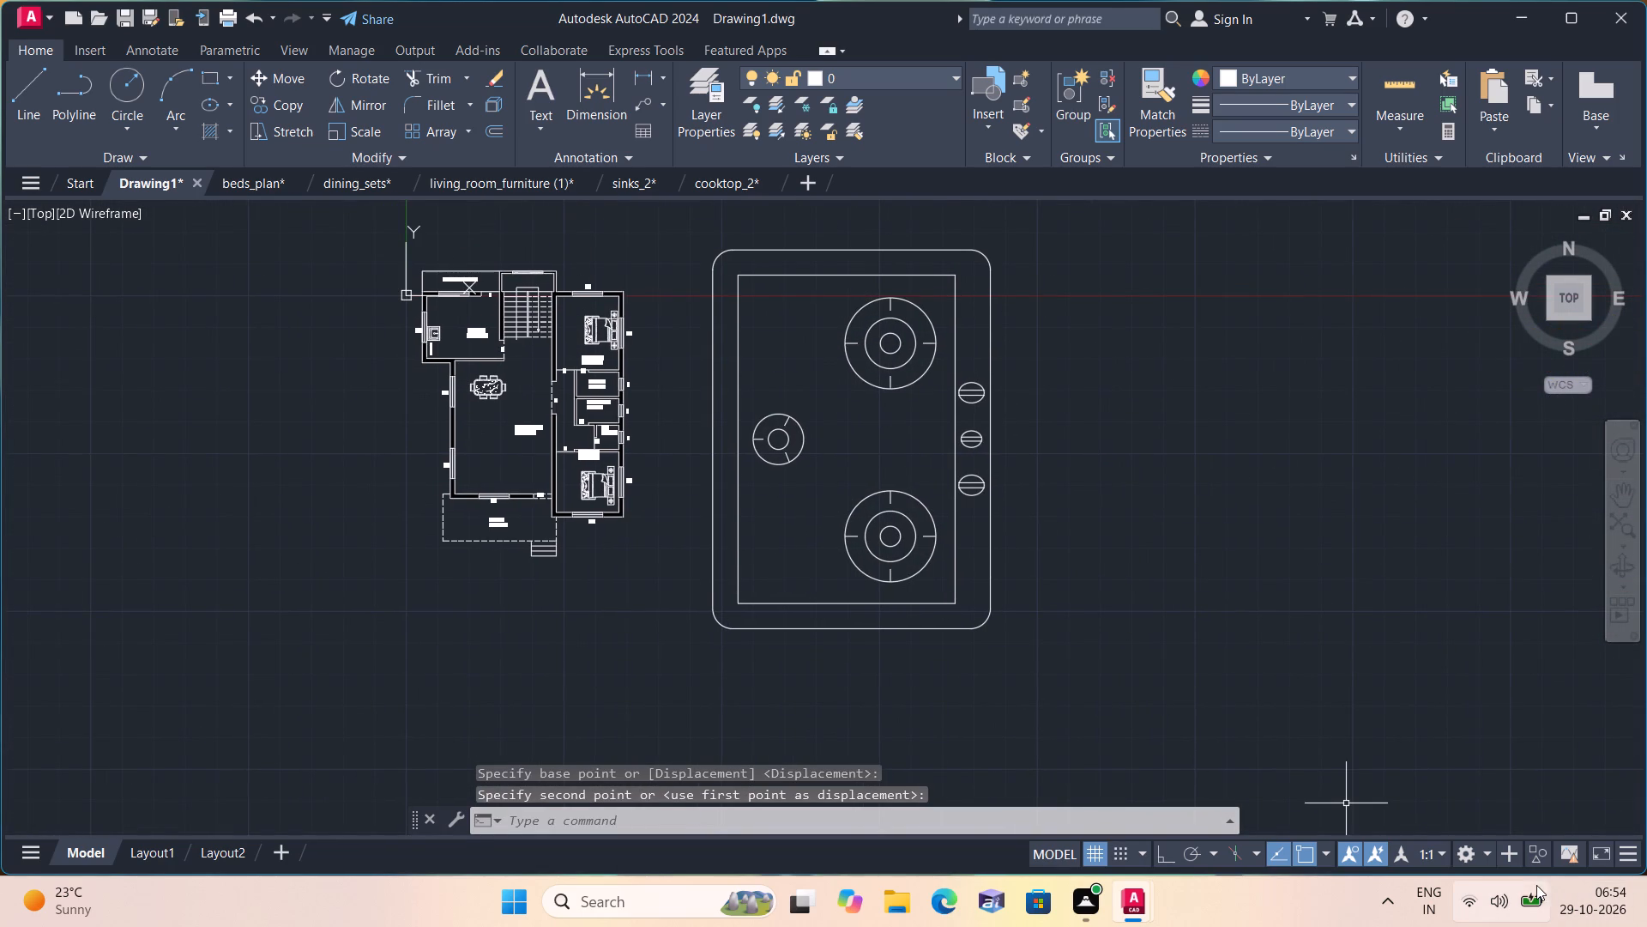
{"action": "middle_click_drag", "start_coordinate": [1006, 498], "coordinate": [1082, 572]}
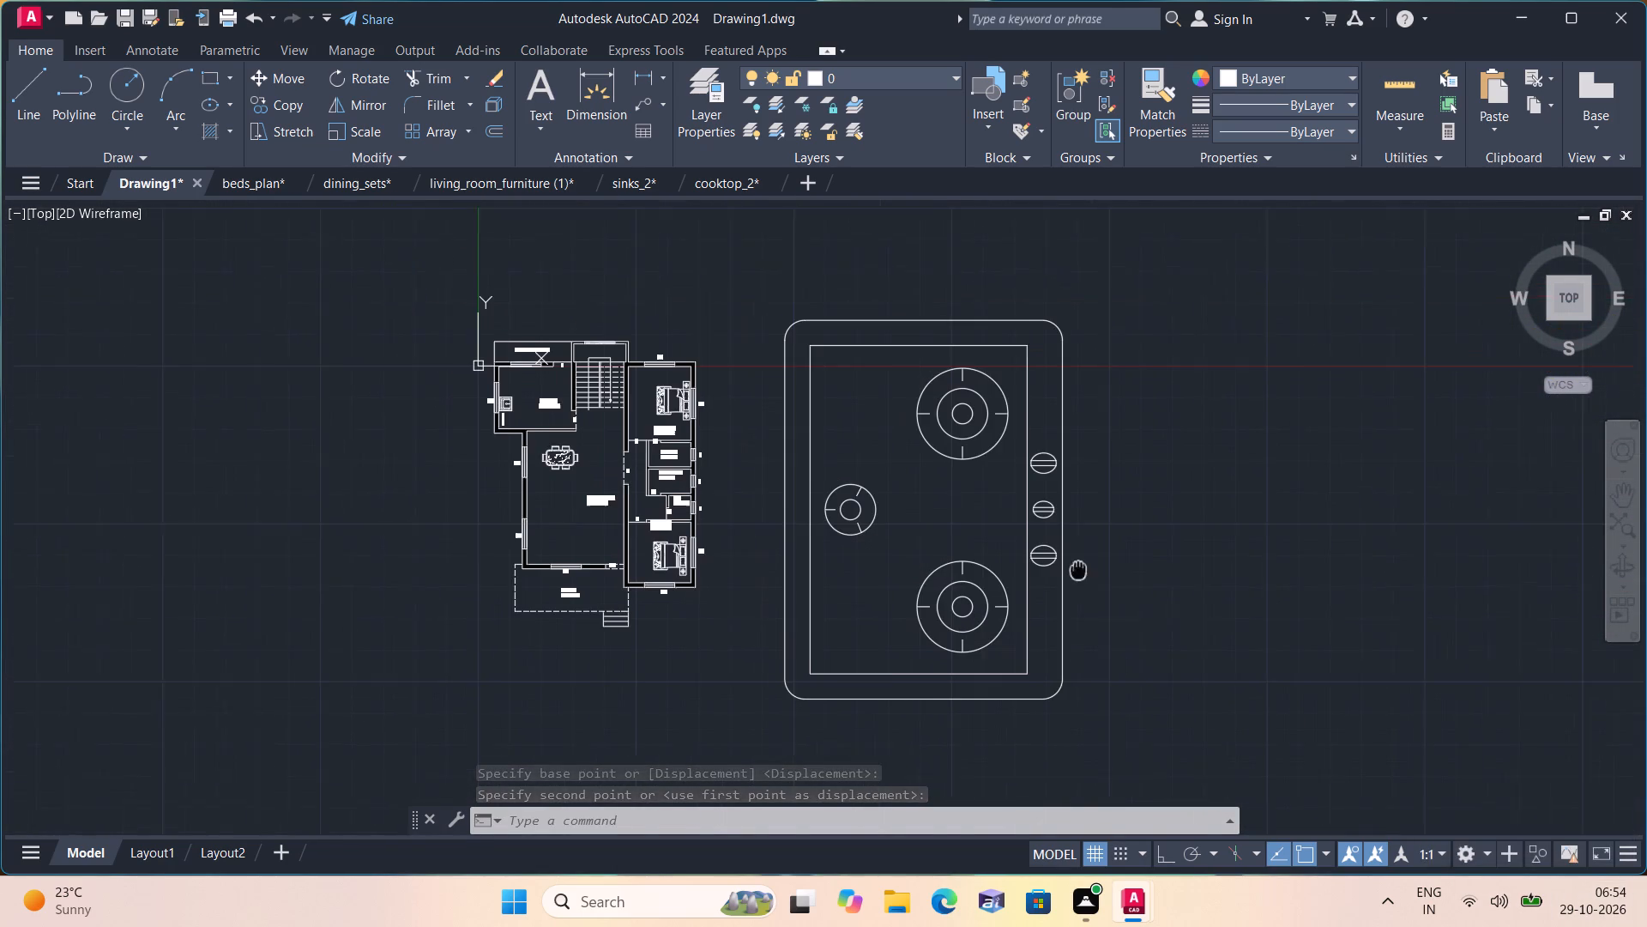
{"action": "middle_click_drag", "start_coordinate": [1082, 572], "coordinate": [1083, 573]}
{"action": "left_click_drag", "start_coordinate": [1146, 748], "coordinate": [1040, 653]}
{"action": "left_click", "coordinate": [763, 278]}
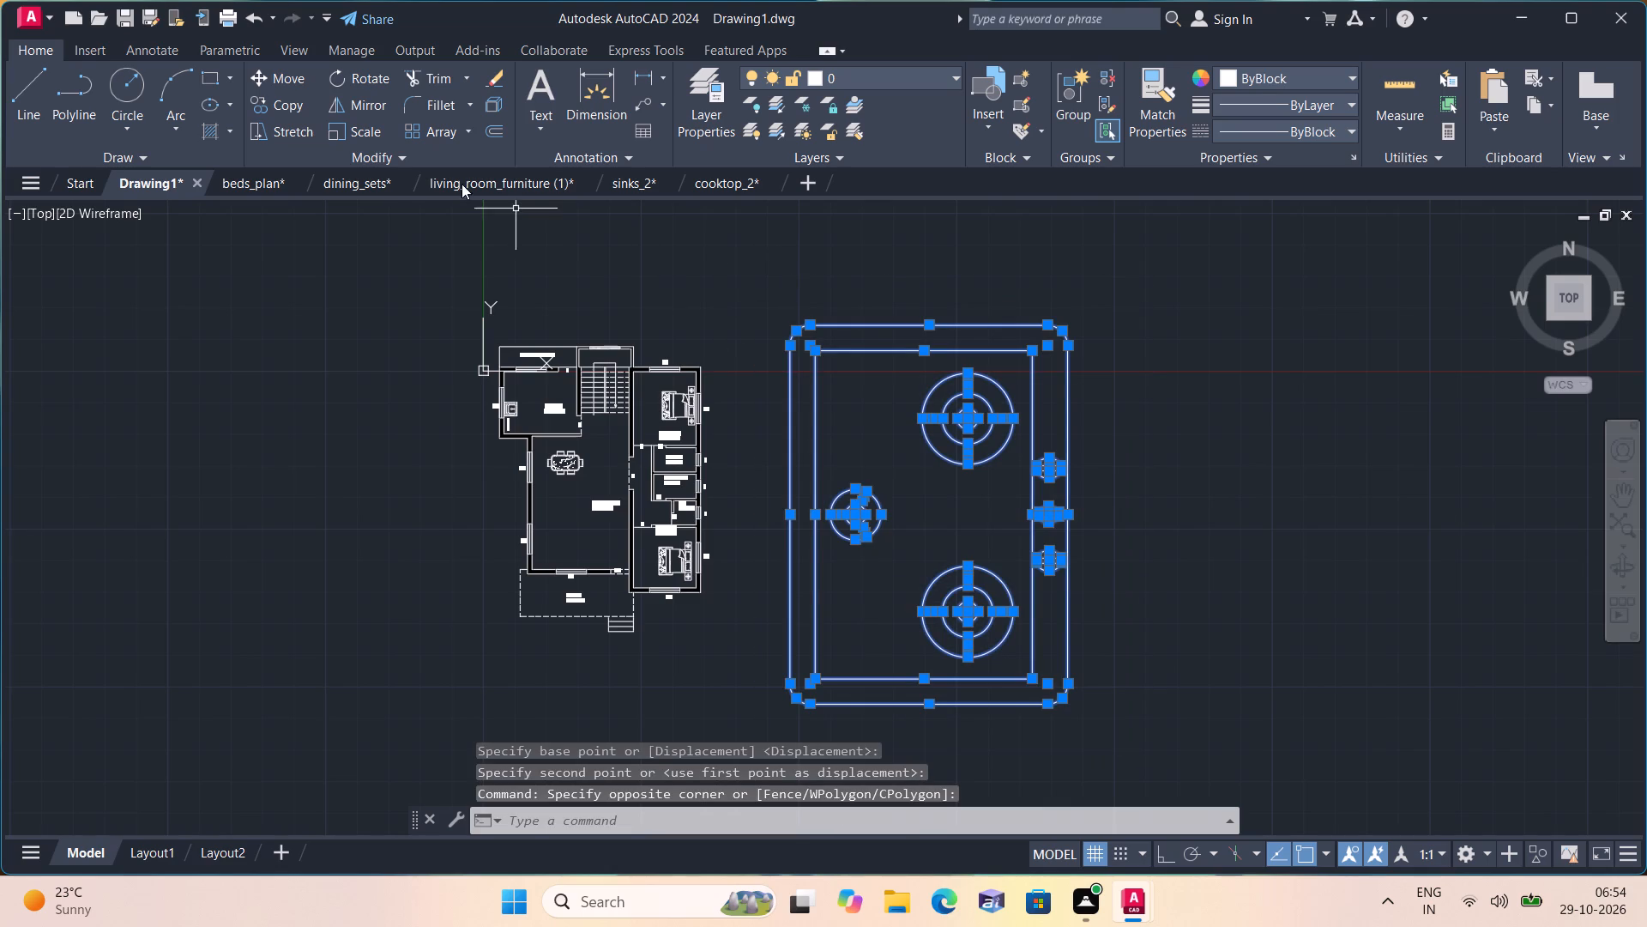
{"action": "left_click", "coordinate": [355, 130]}
{"action": "left_click", "coordinate": [850, 449]}
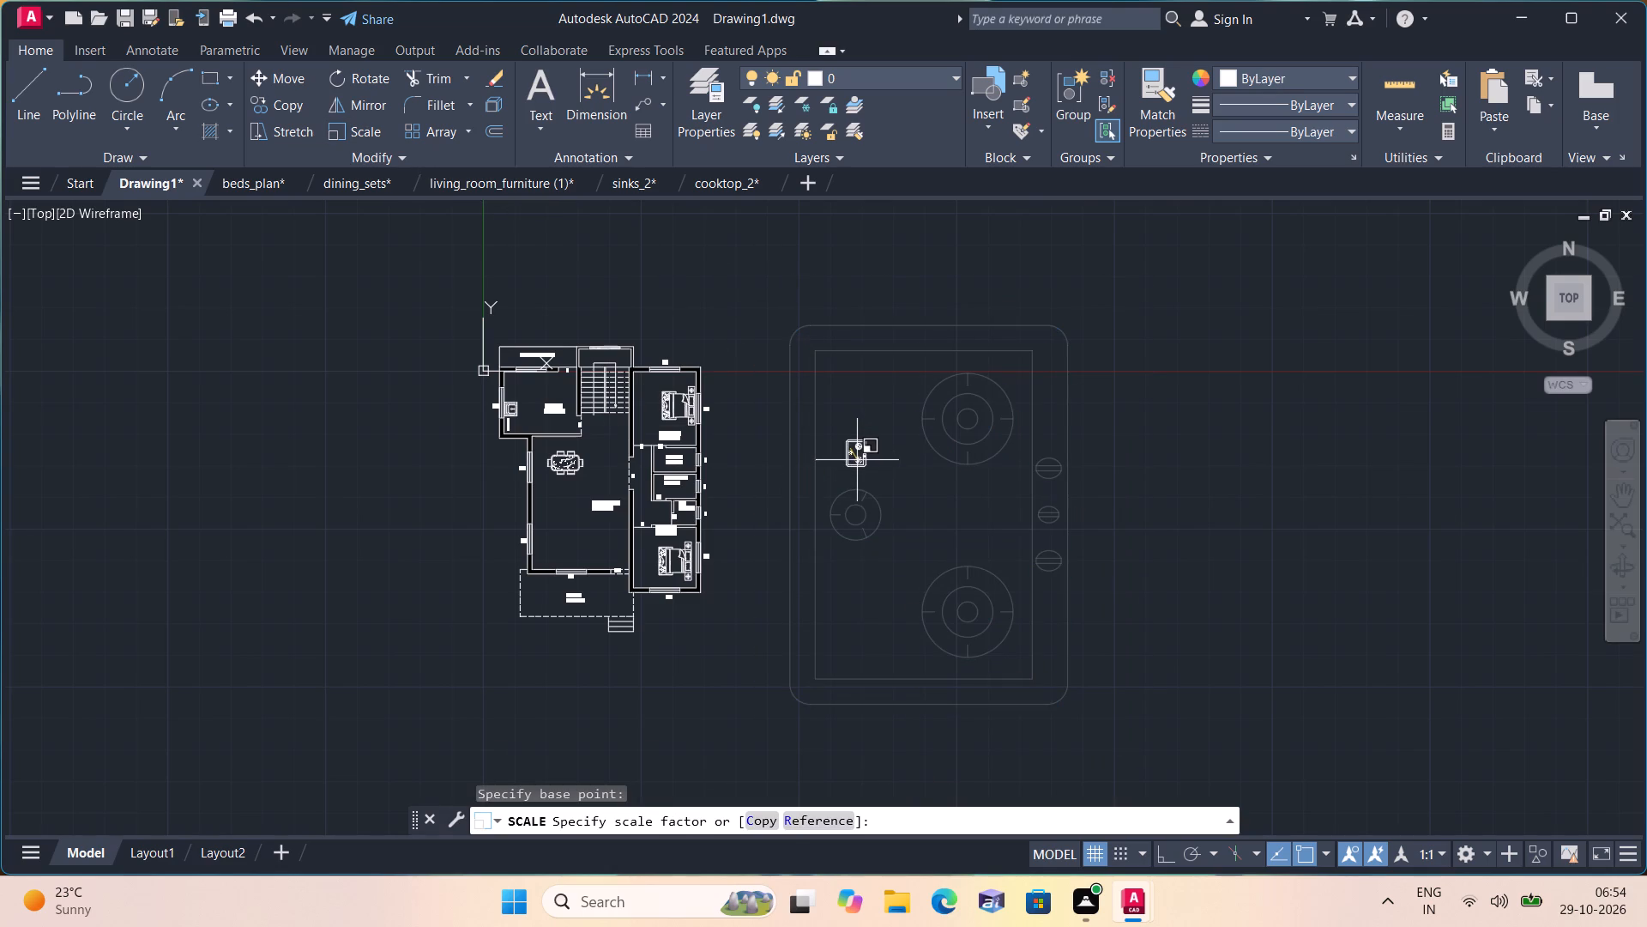
{"action": "left_click", "coordinate": [857, 451]}
Move the scaled cooktop into the kitchen, against window W2 and directly north of the sink.
{"action": "left_click_drag", "start_coordinate": [821, 409], "coordinate": [843, 512]}
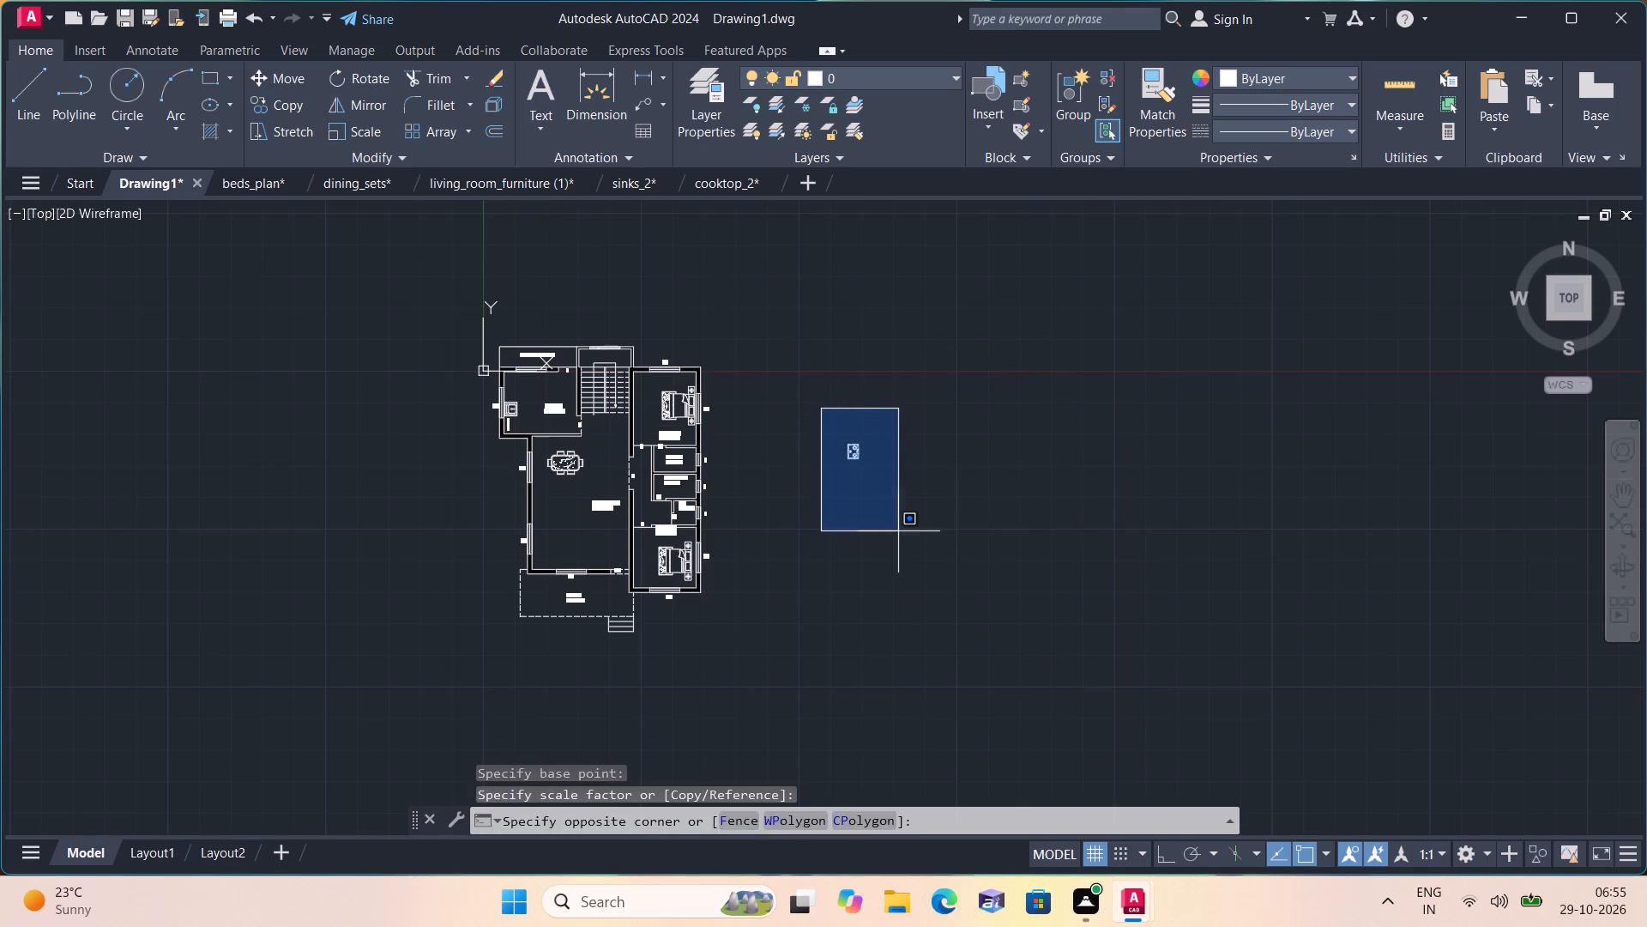
{"action": "left_click", "coordinate": [899, 532]}
{"action": "left_click", "coordinate": [281, 73]}
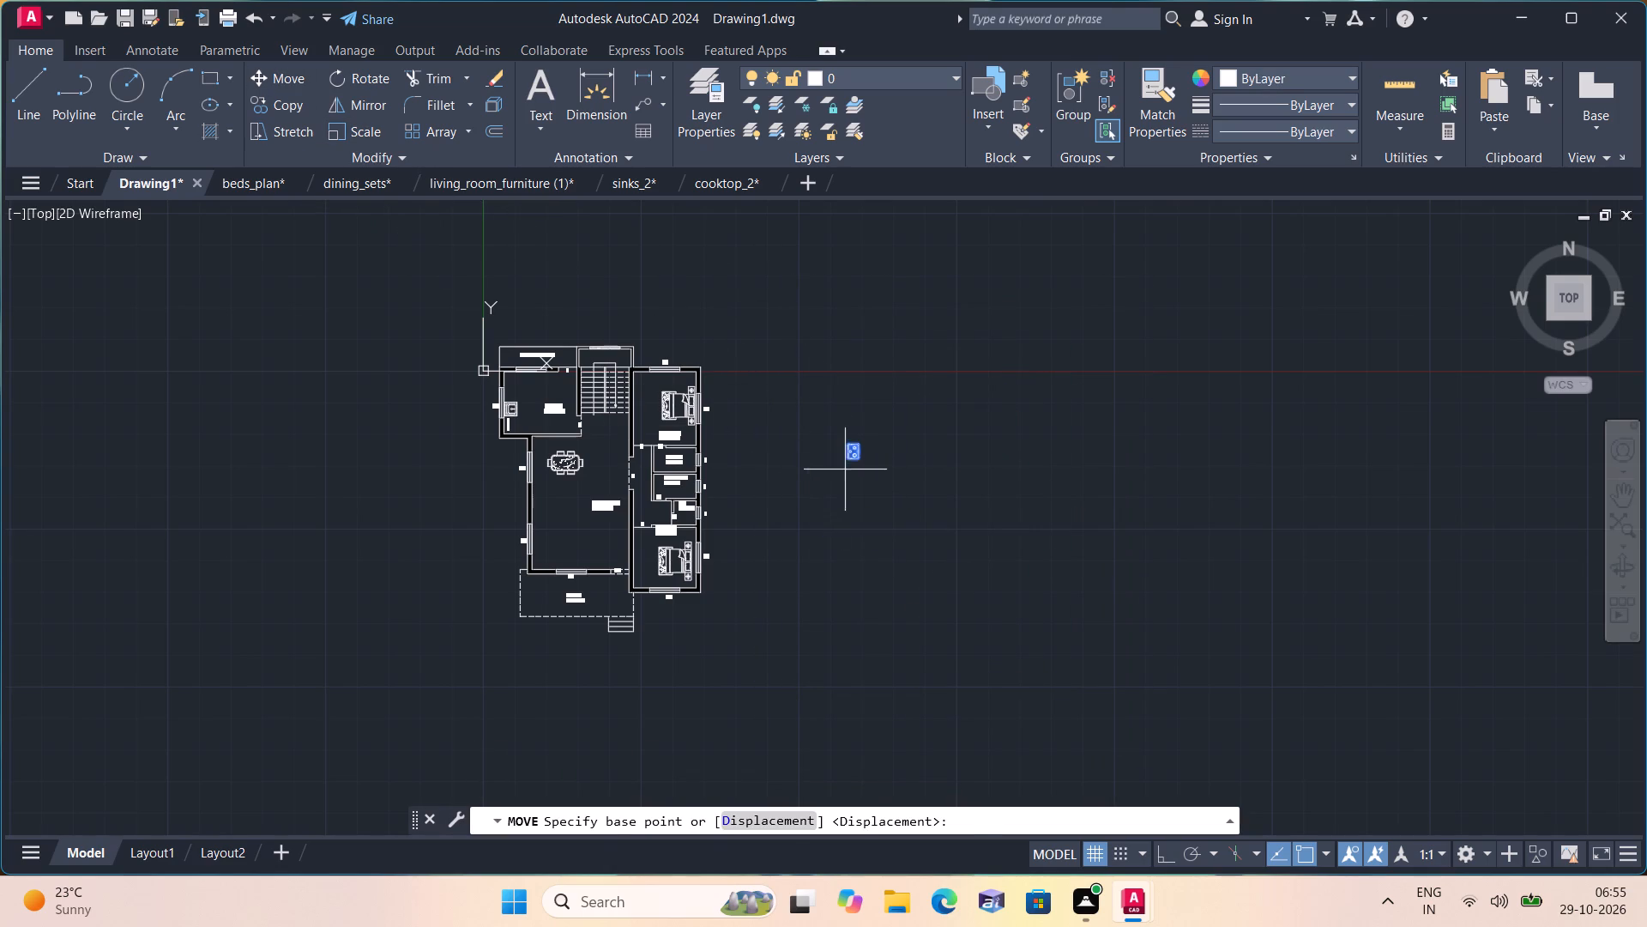
{"action": "left_click", "coordinate": [847, 459]}
{"action": "scroll", "coordinate": [510, 421], "scroll_direction": "up", "scroll_amount": 3}
{"action": "scroll", "coordinate": [534, 335], "scroll_direction": "up", "scroll_amount": 1}
{"action": "middle_click_drag", "start_coordinate": [503, 316], "coordinate": [506, 346]}
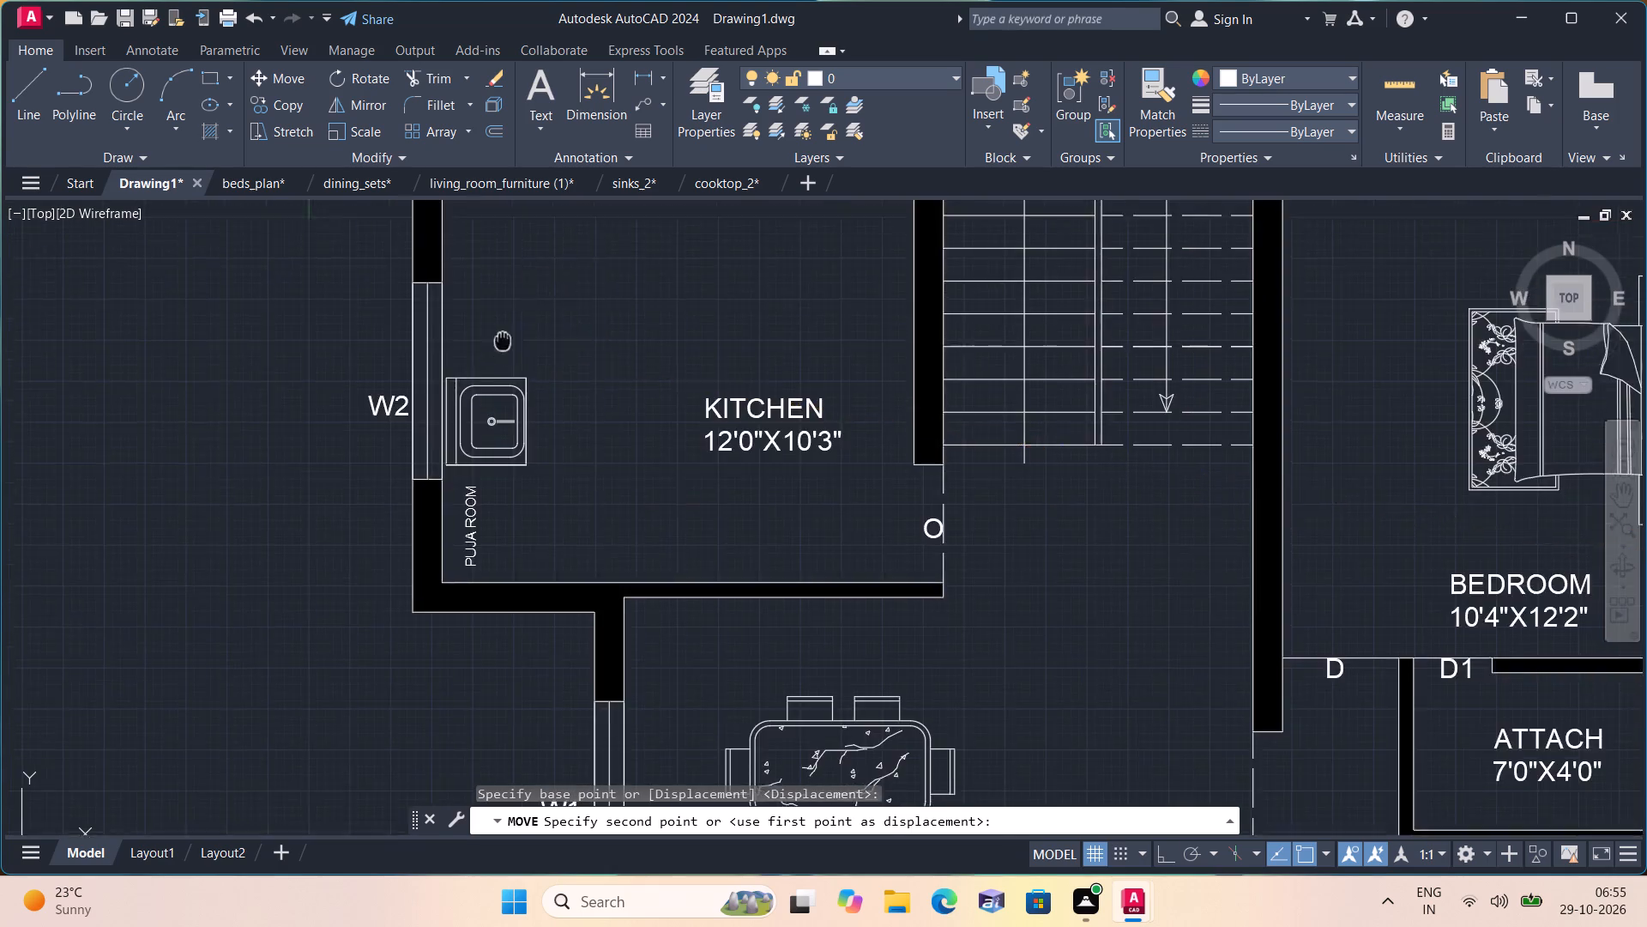
{"action": "middle_click_drag", "start_coordinate": [506, 346], "coordinate": [594, 481]}
{"action": "scroll", "coordinate": [560, 477], "scroll_direction": "up", "scroll_amount": 2}
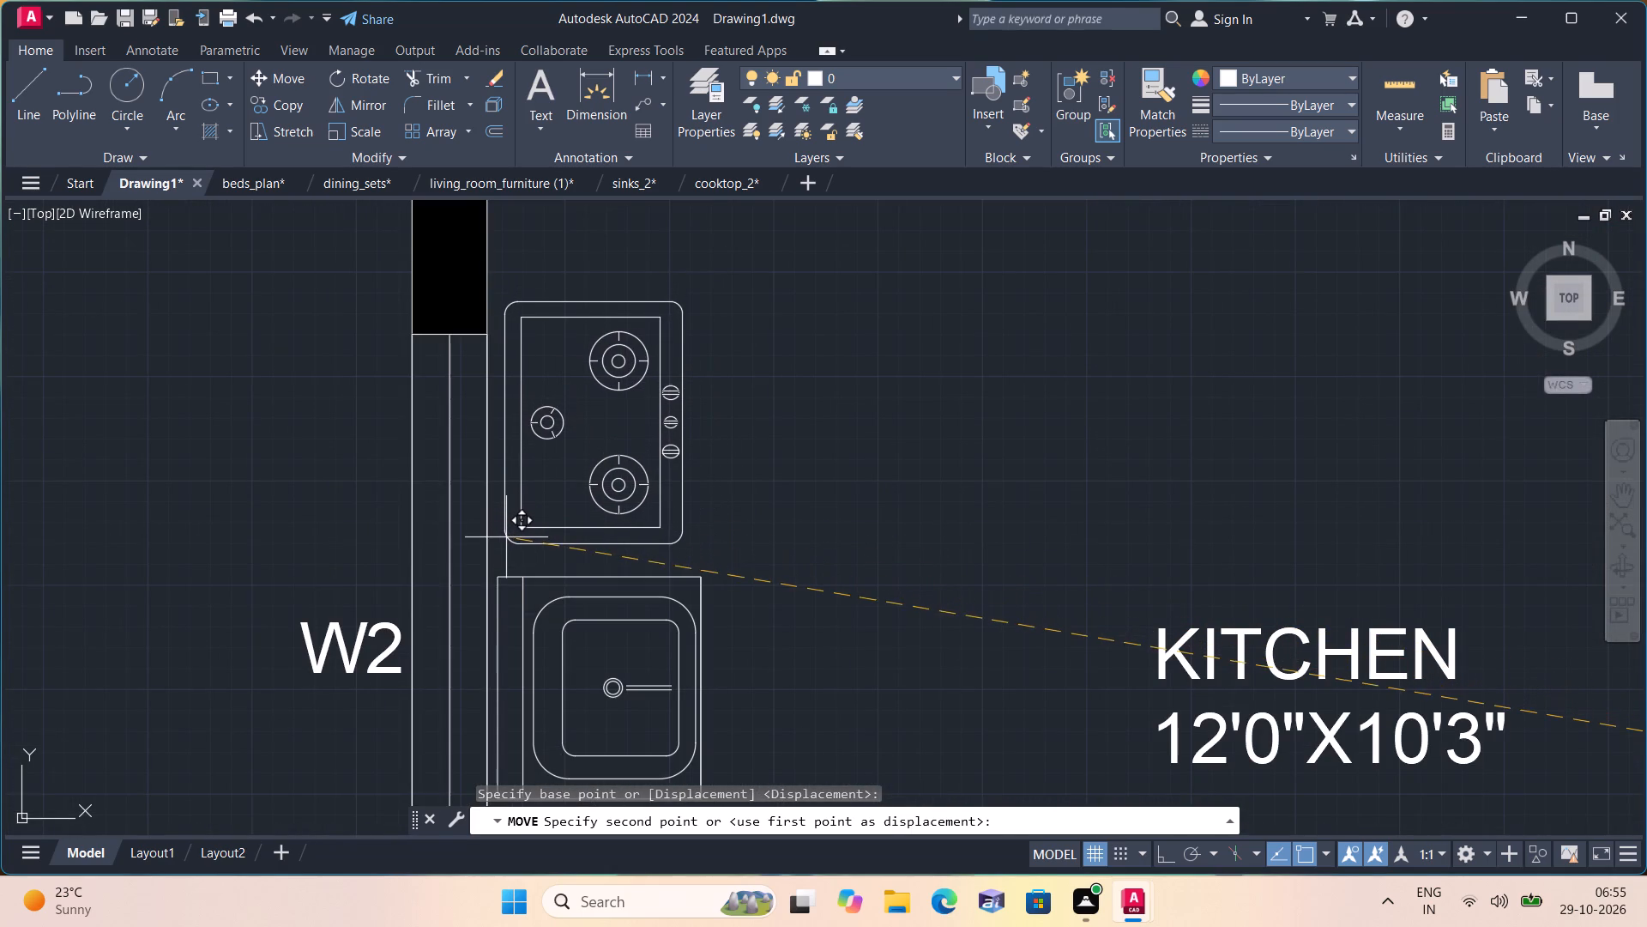
{"action": "left_click", "coordinate": [506, 537]}
With Ortho on, draw lines enclosing the PUJA ROOM label, from window W2's south corner east and then south to the kitchen's south wall.
{"action": "scroll", "coordinate": [898, 514], "scroll_direction": "down", "scroll_amount": 1}
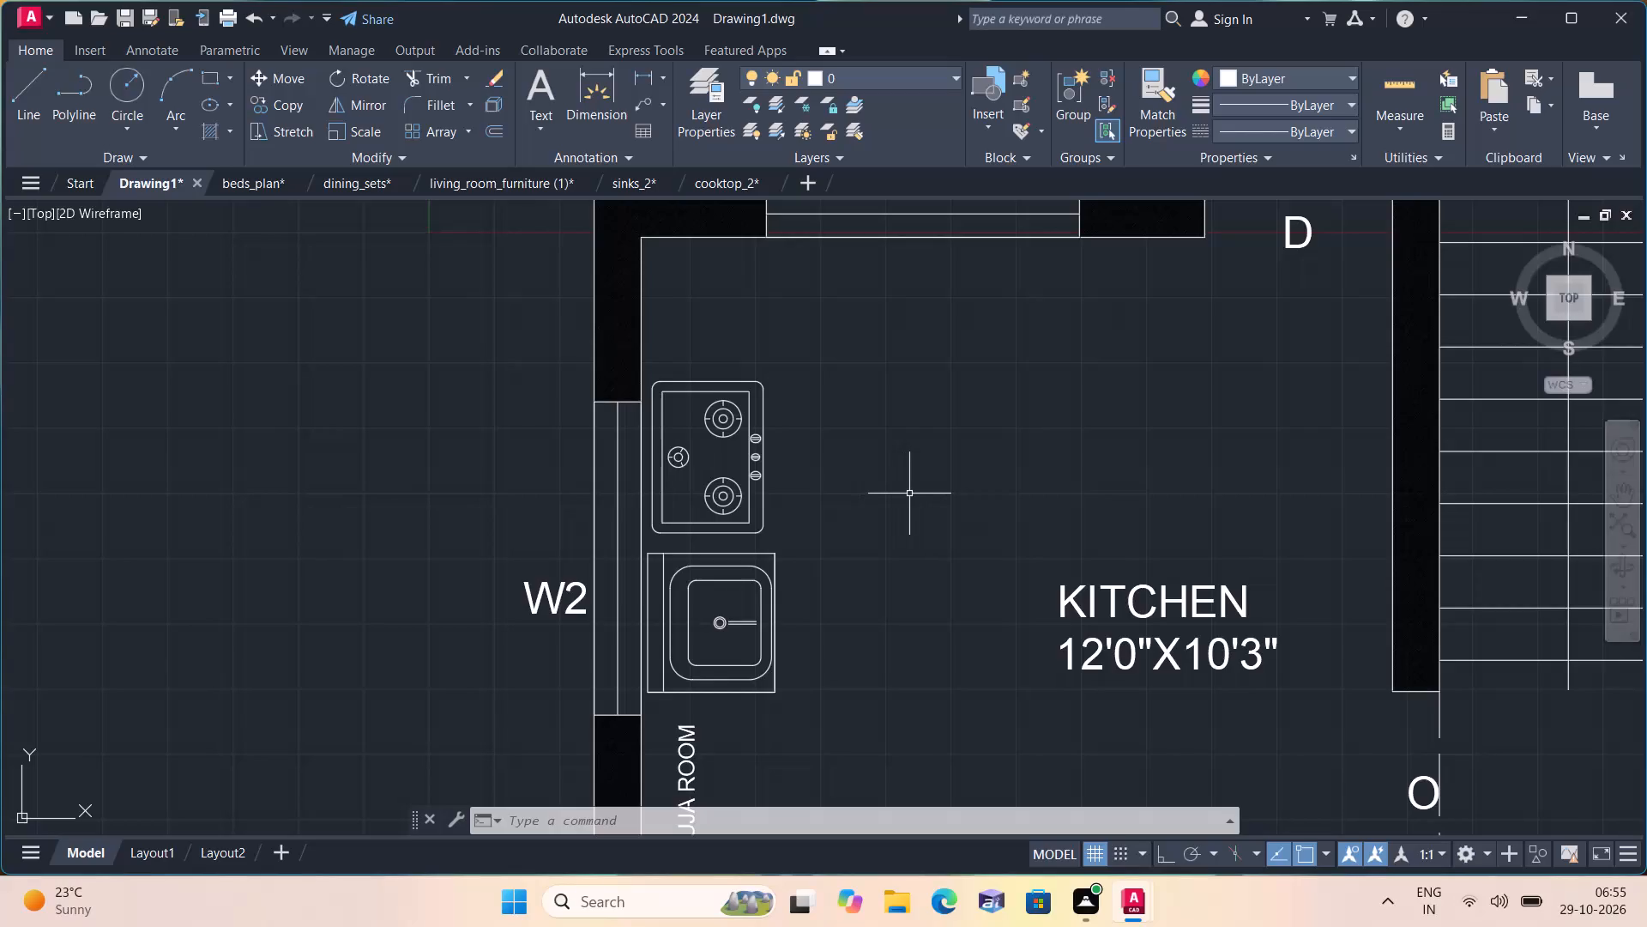
{"action": "type", "text": "l"}
{"action": "key", "text": "space"}
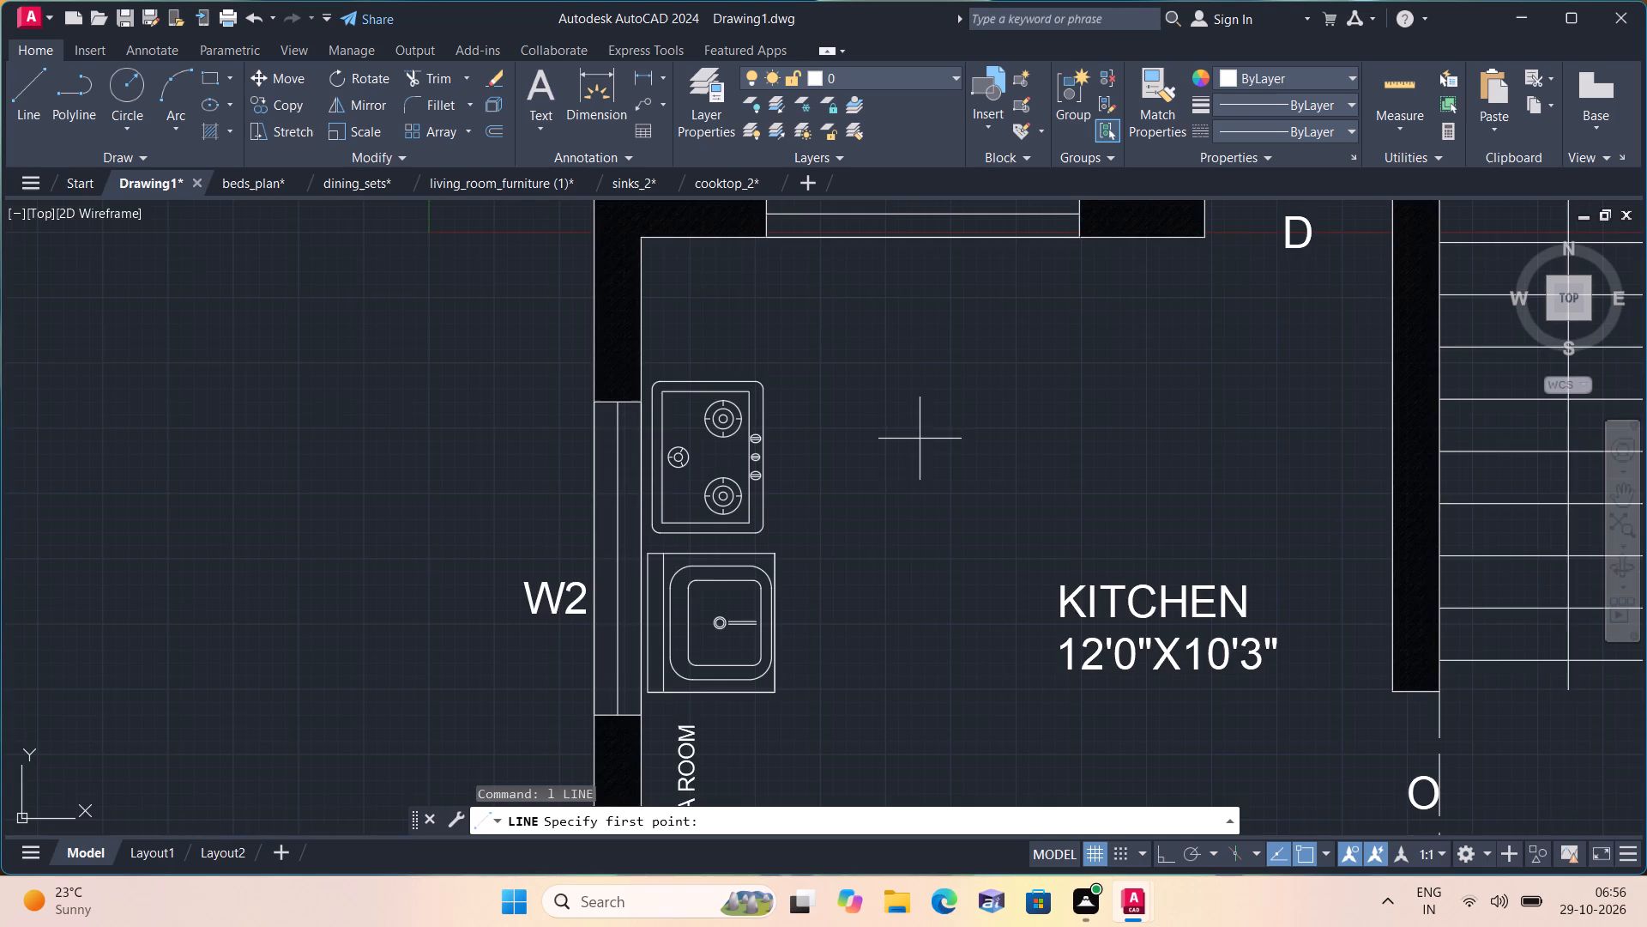
{"action": "scroll", "coordinate": [910, 467], "scroll_direction": "down", "scroll_amount": 1}
{"action": "scroll", "coordinate": [730, 651], "scroll_direction": "up", "scroll_amount": 1}
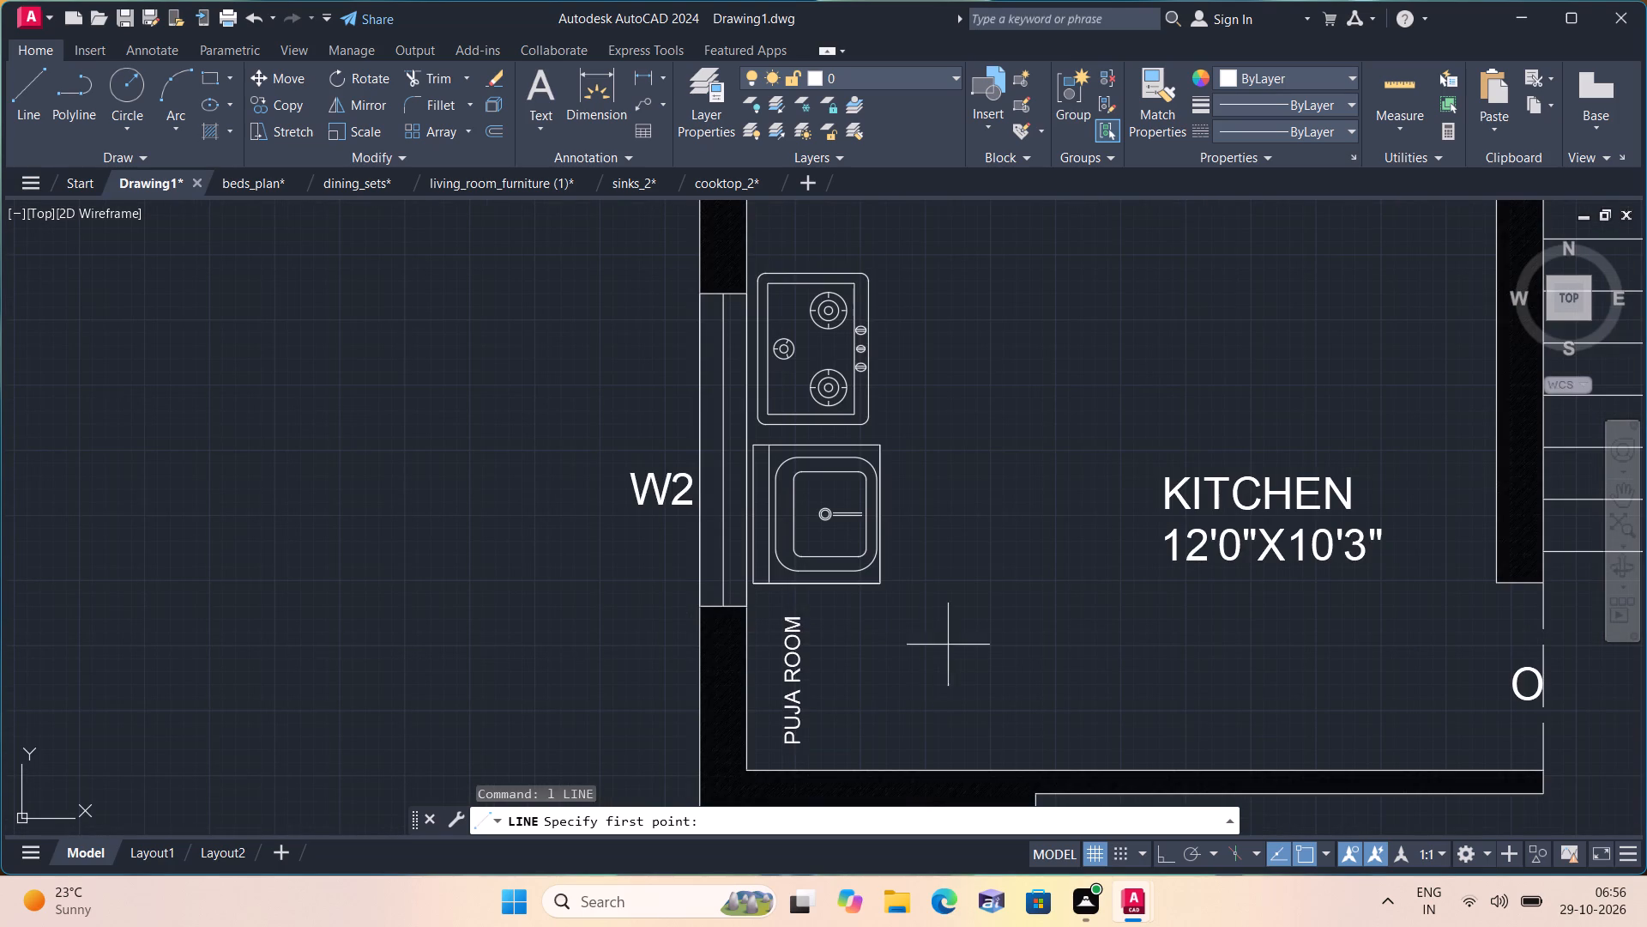
{"action": "scroll", "coordinate": [893, 679], "scroll_direction": "up", "scroll_amount": 1}
{"action": "middle_click_drag", "start_coordinate": [884, 679], "coordinate": [849, 635]}
{"action": "scroll", "coordinate": [849, 635], "scroll_direction": "down", "scroll_amount": 1}
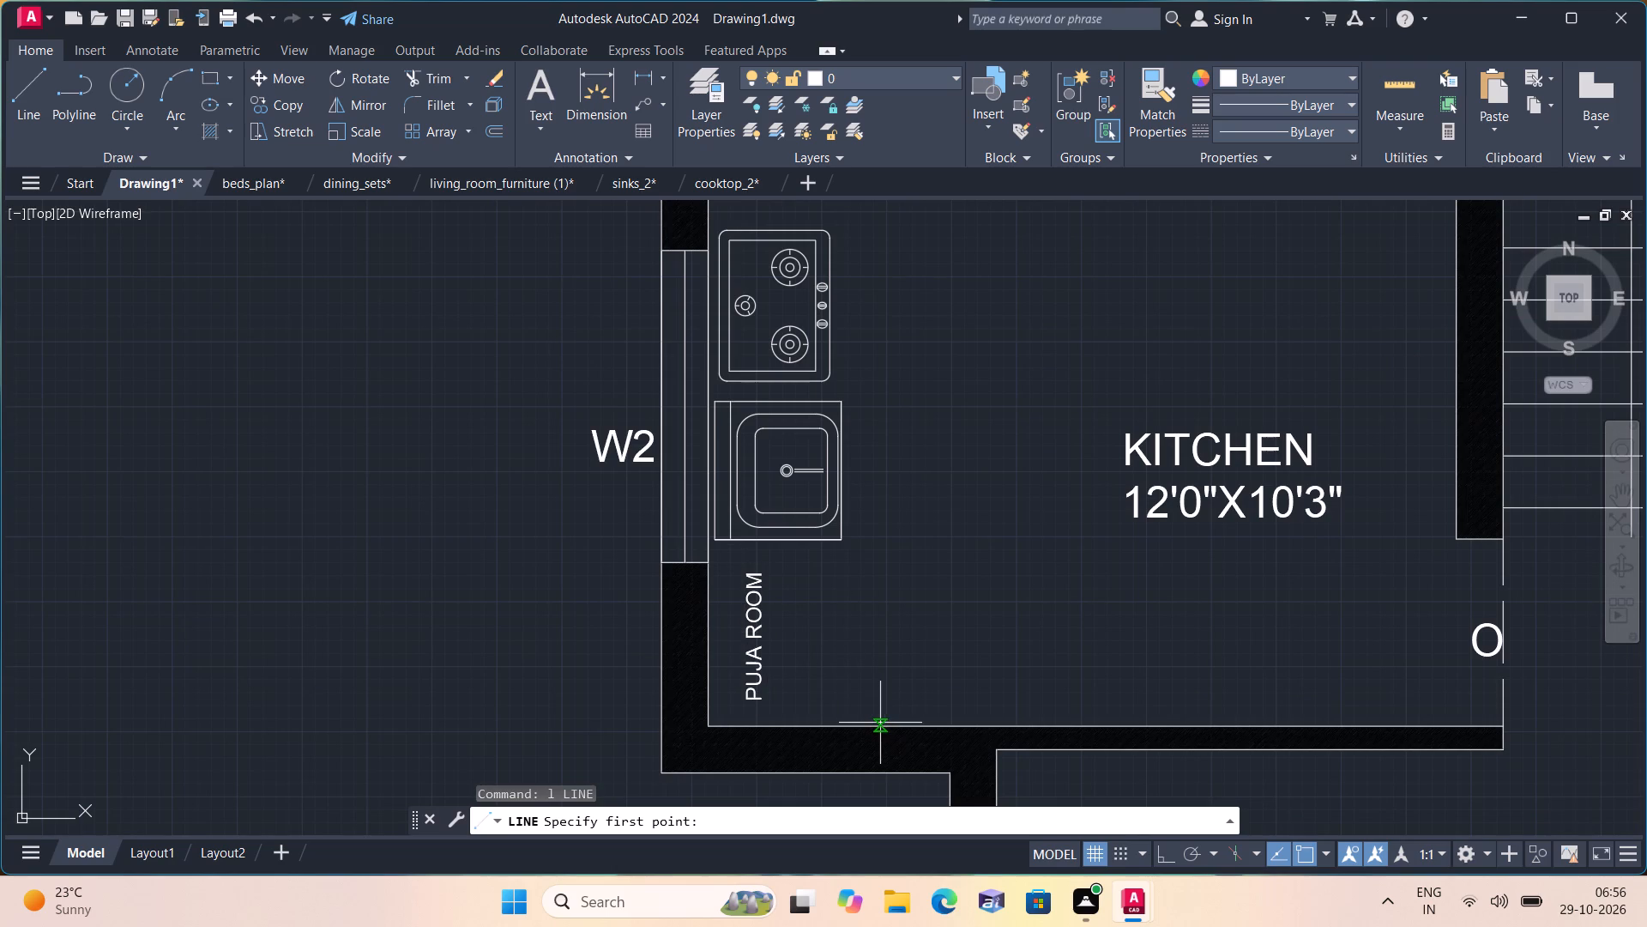
{"action": "left_click", "coordinate": [710, 572]}
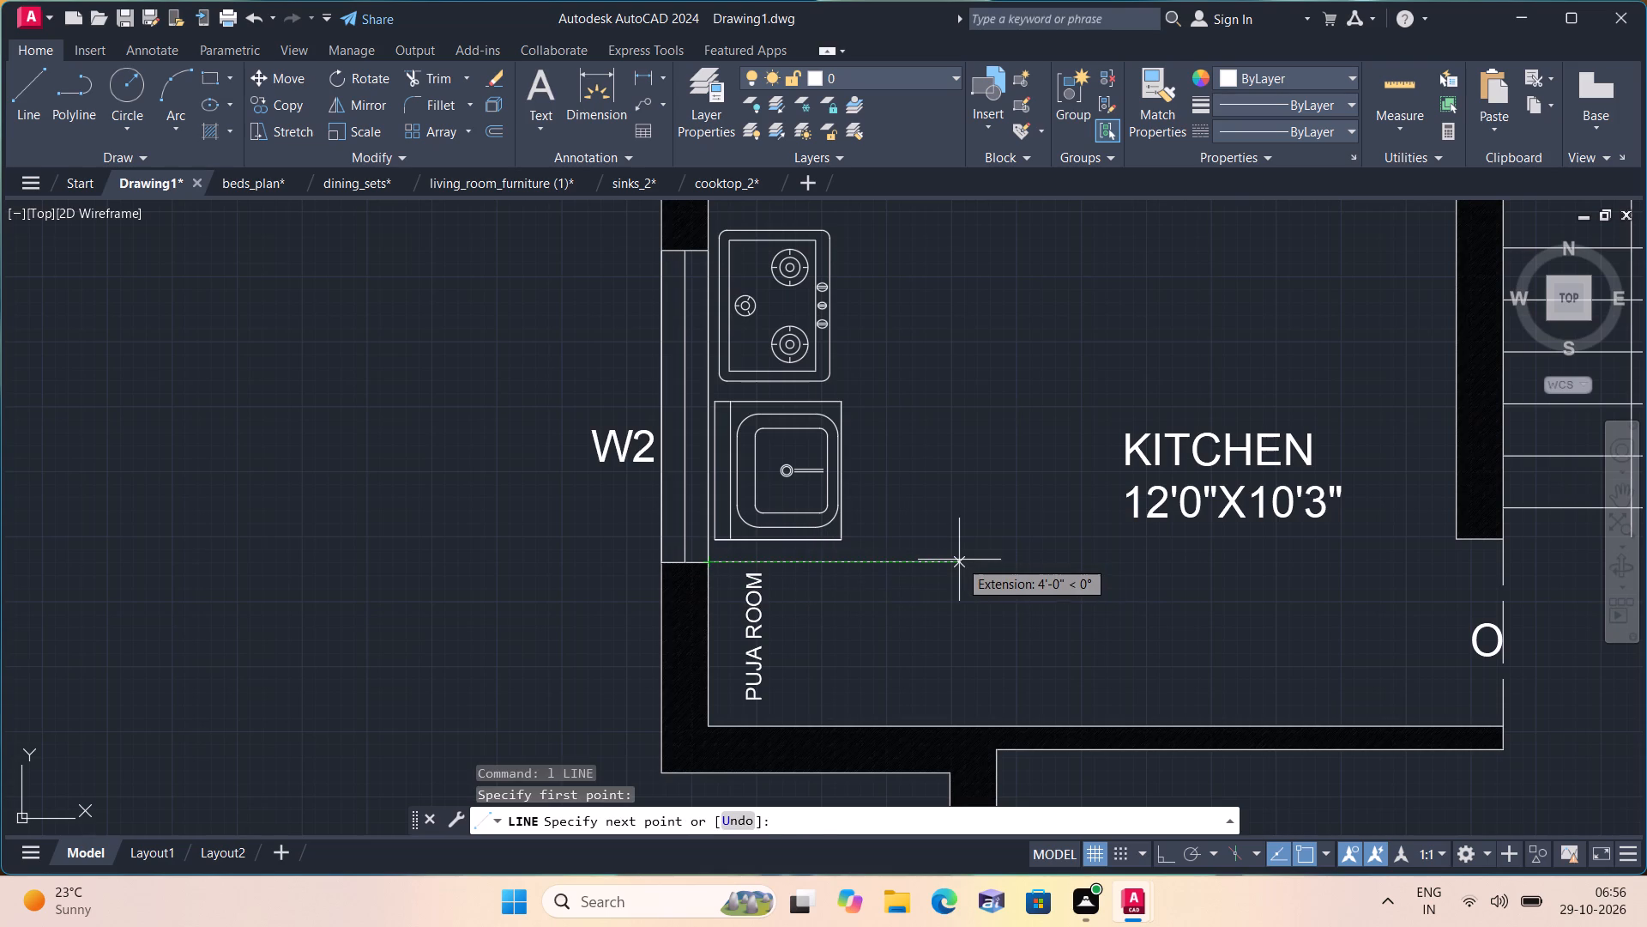
{"action": "key", "text": "F8"}
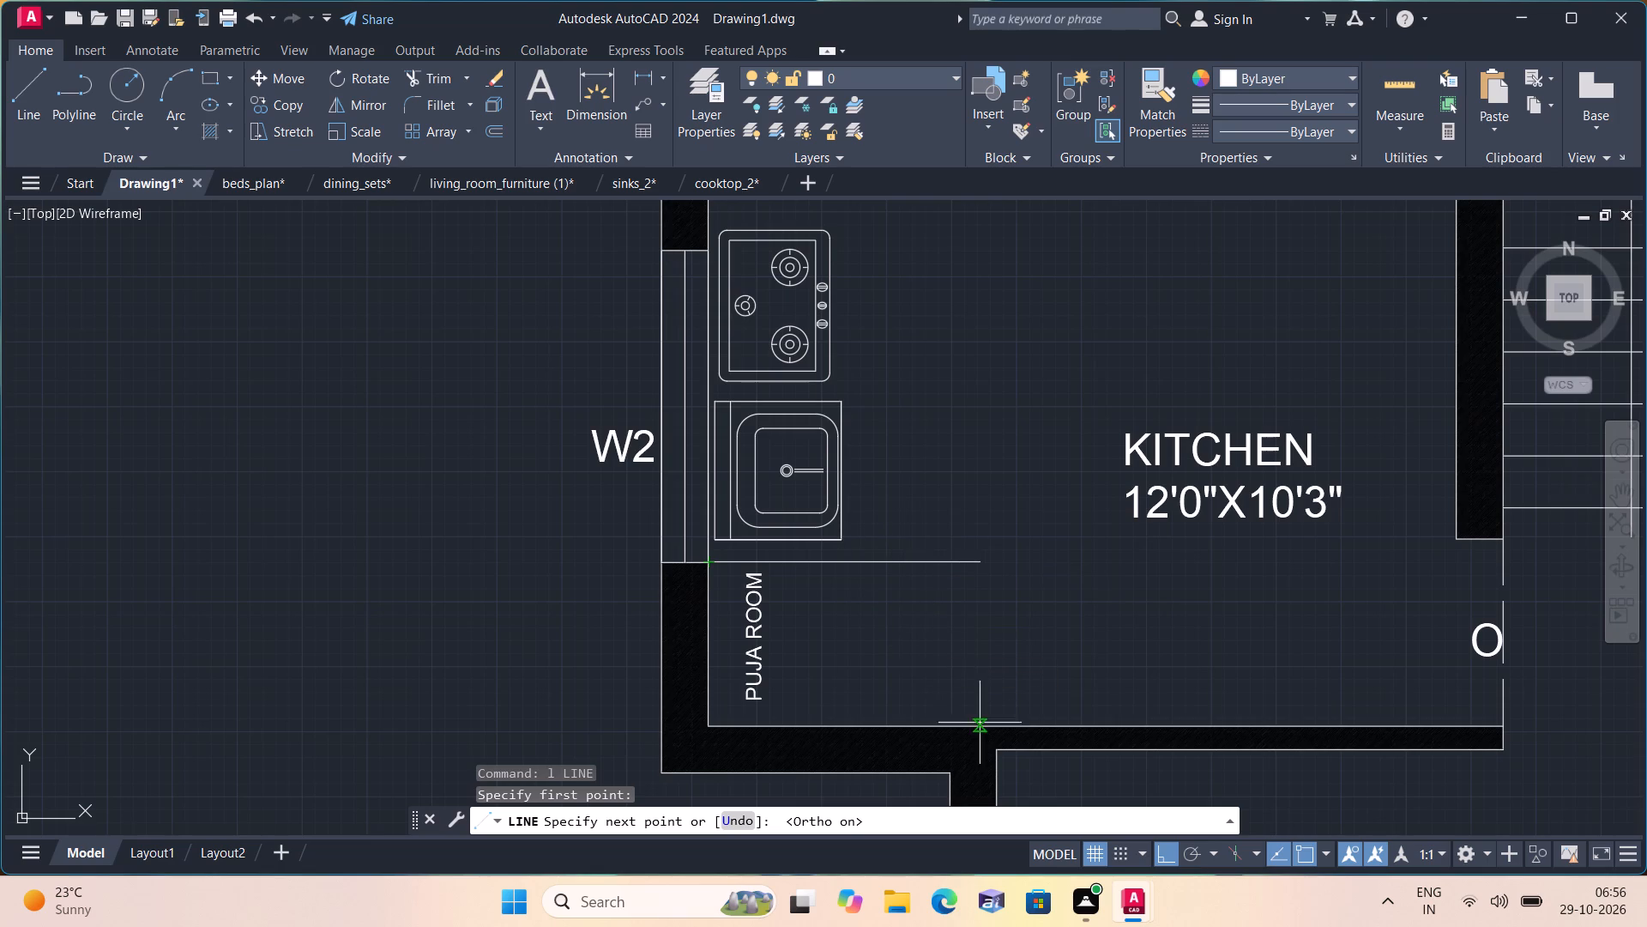
{"action": "left_click", "coordinate": [935, 582]}
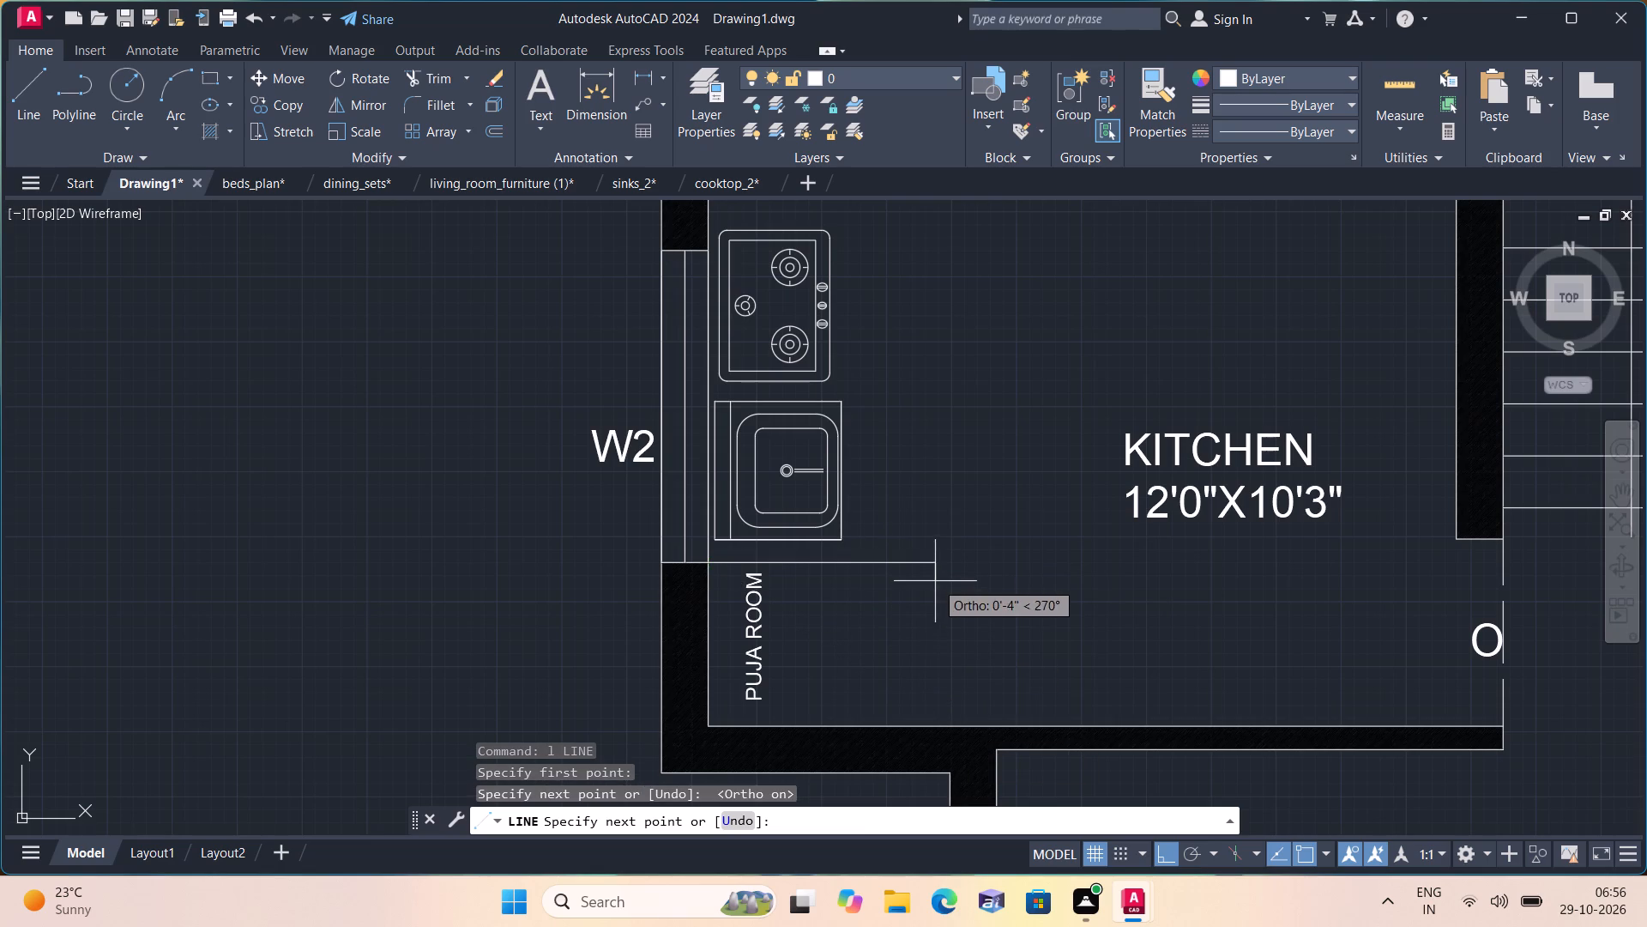
{"action": "left_click", "coordinate": [932, 720]}
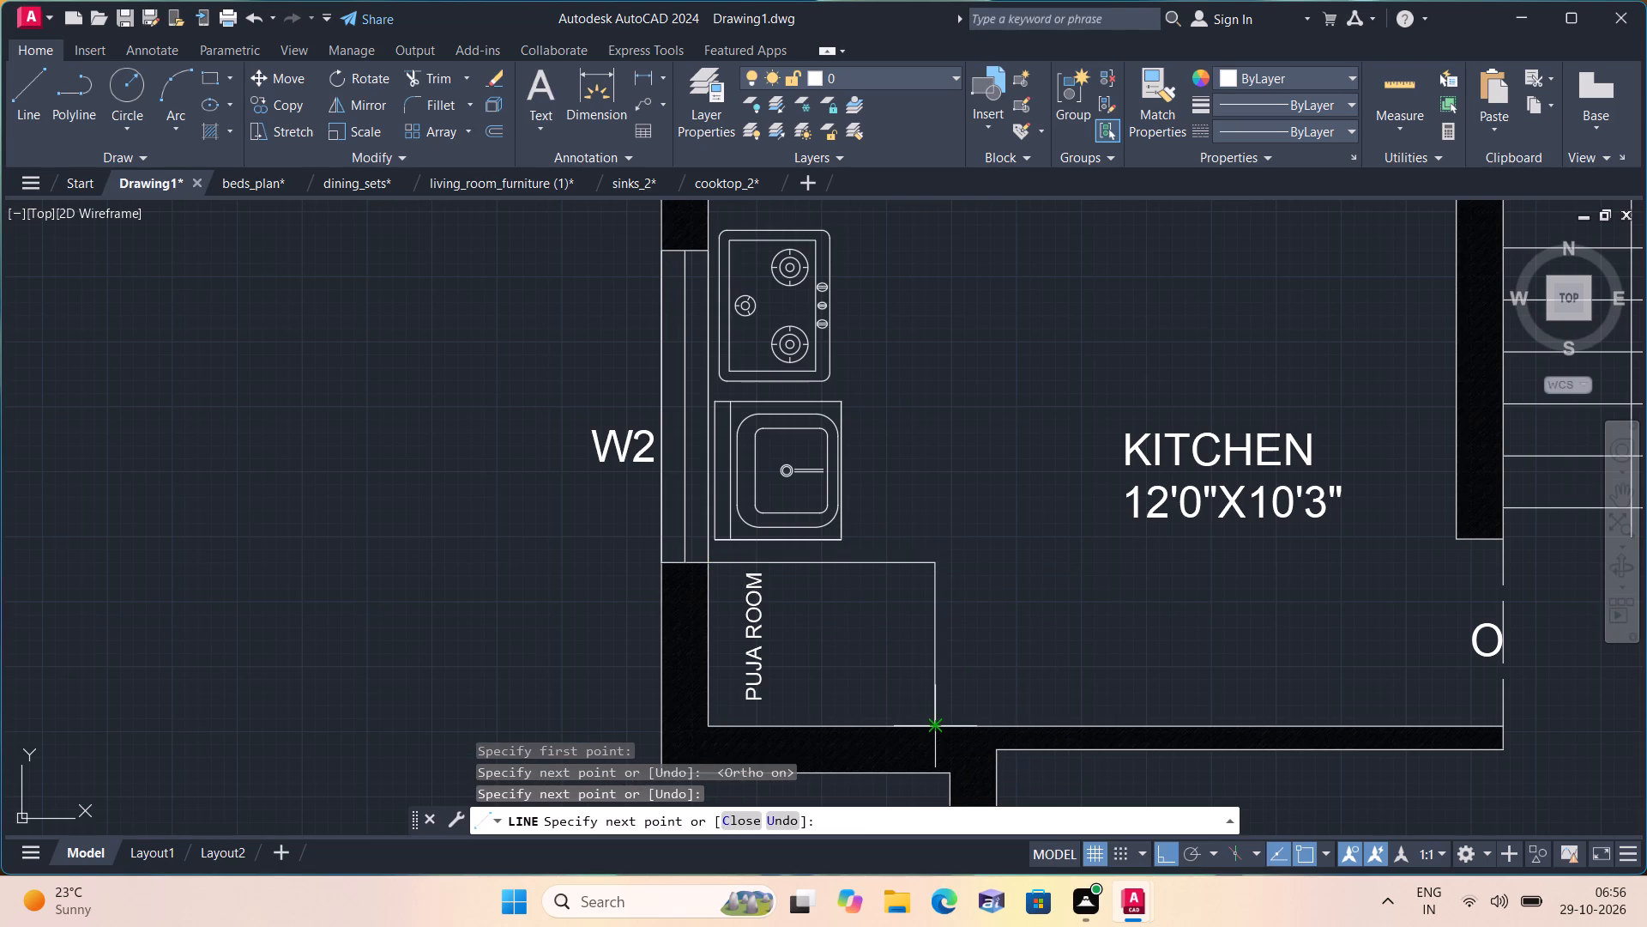
{"action": "key", "text": "space"}
Draw the L-shaped kitchen counter edge from the puja room line north past the sink and cooktop, about 6'-8" east, and up to the wall beside door D.
{"action": "scroll", "coordinate": [934, 718], "scroll_direction": "down", "scroll_amount": 1}
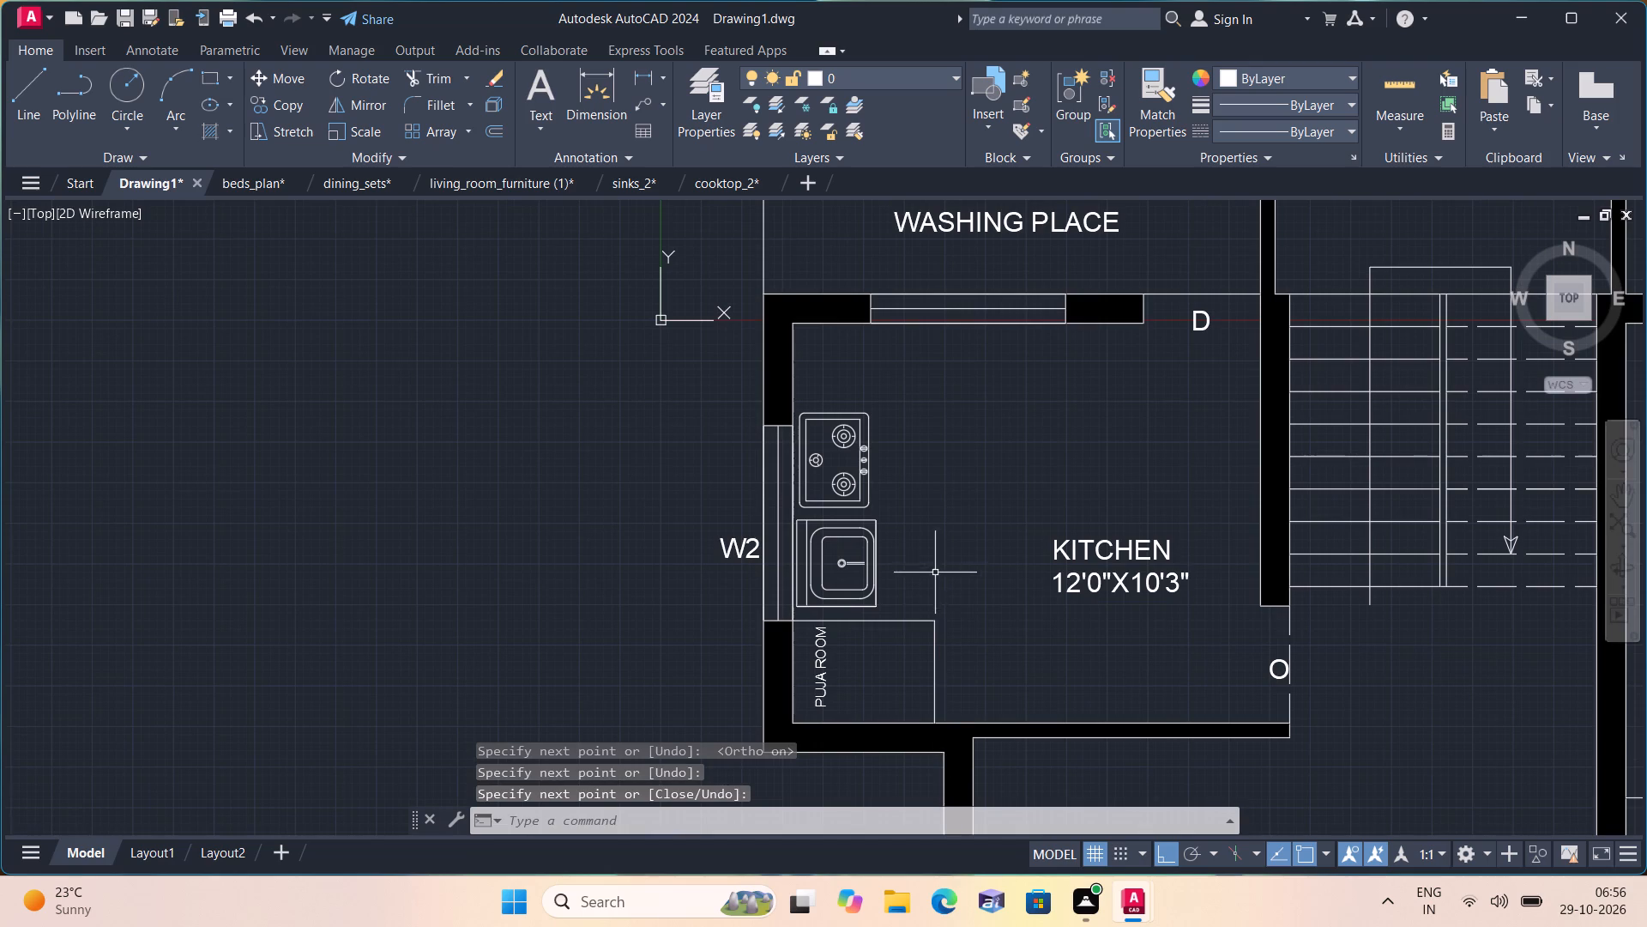
{"action": "key", "text": "space"}
{"action": "left_click", "coordinate": [884, 619]}
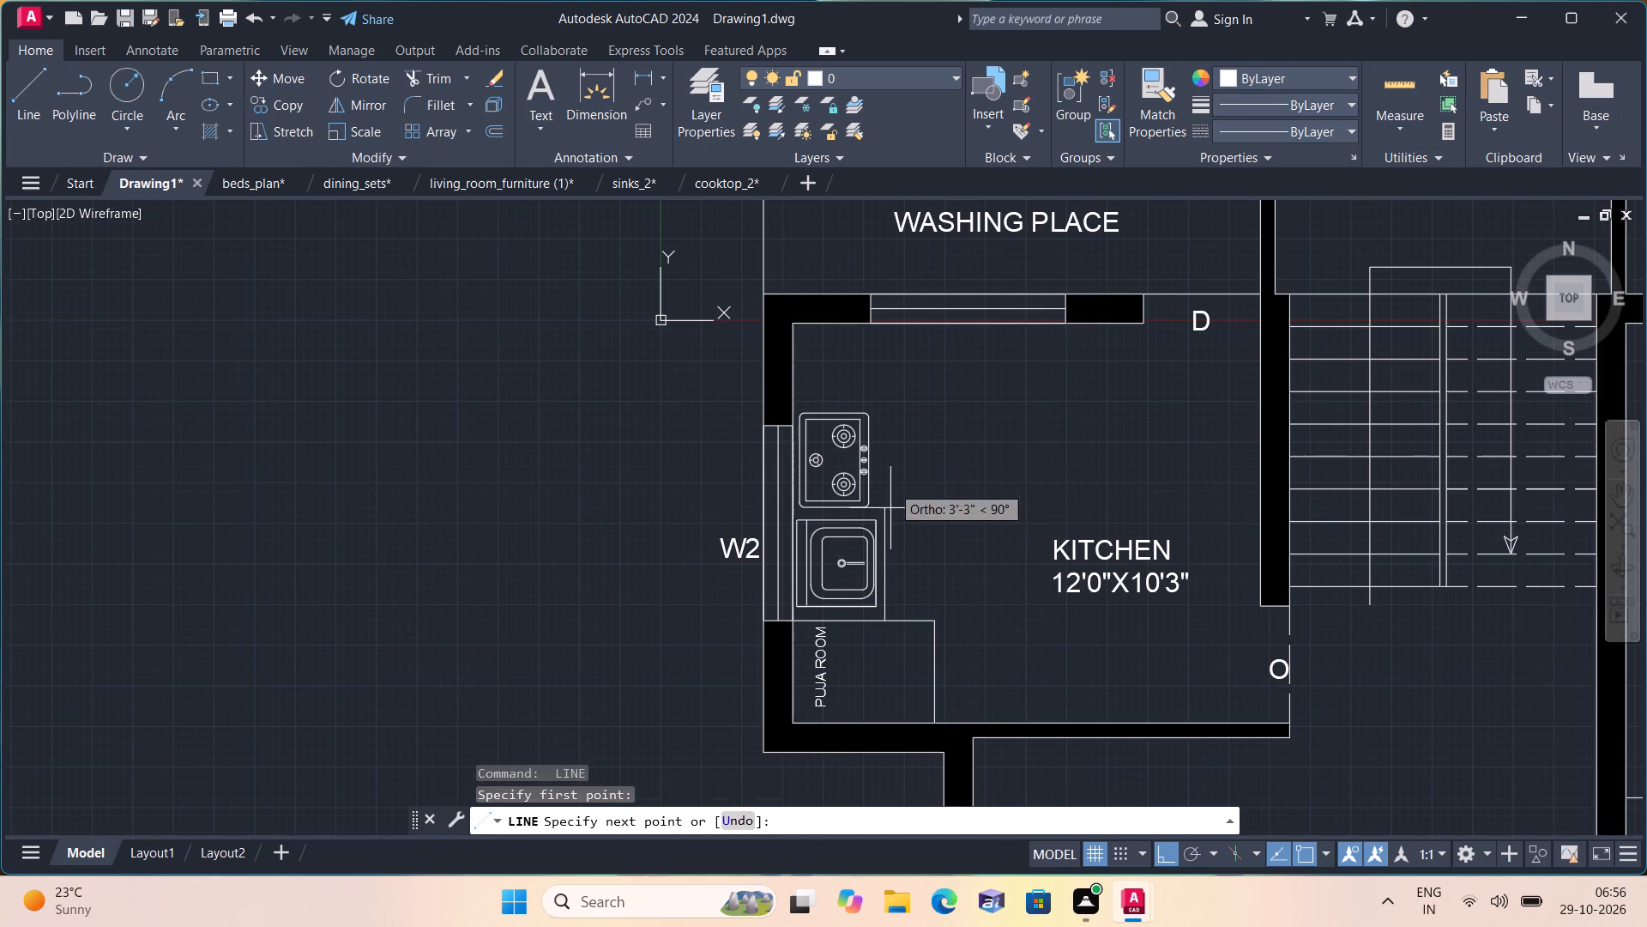
{"action": "left_click", "coordinate": [889, 385]}
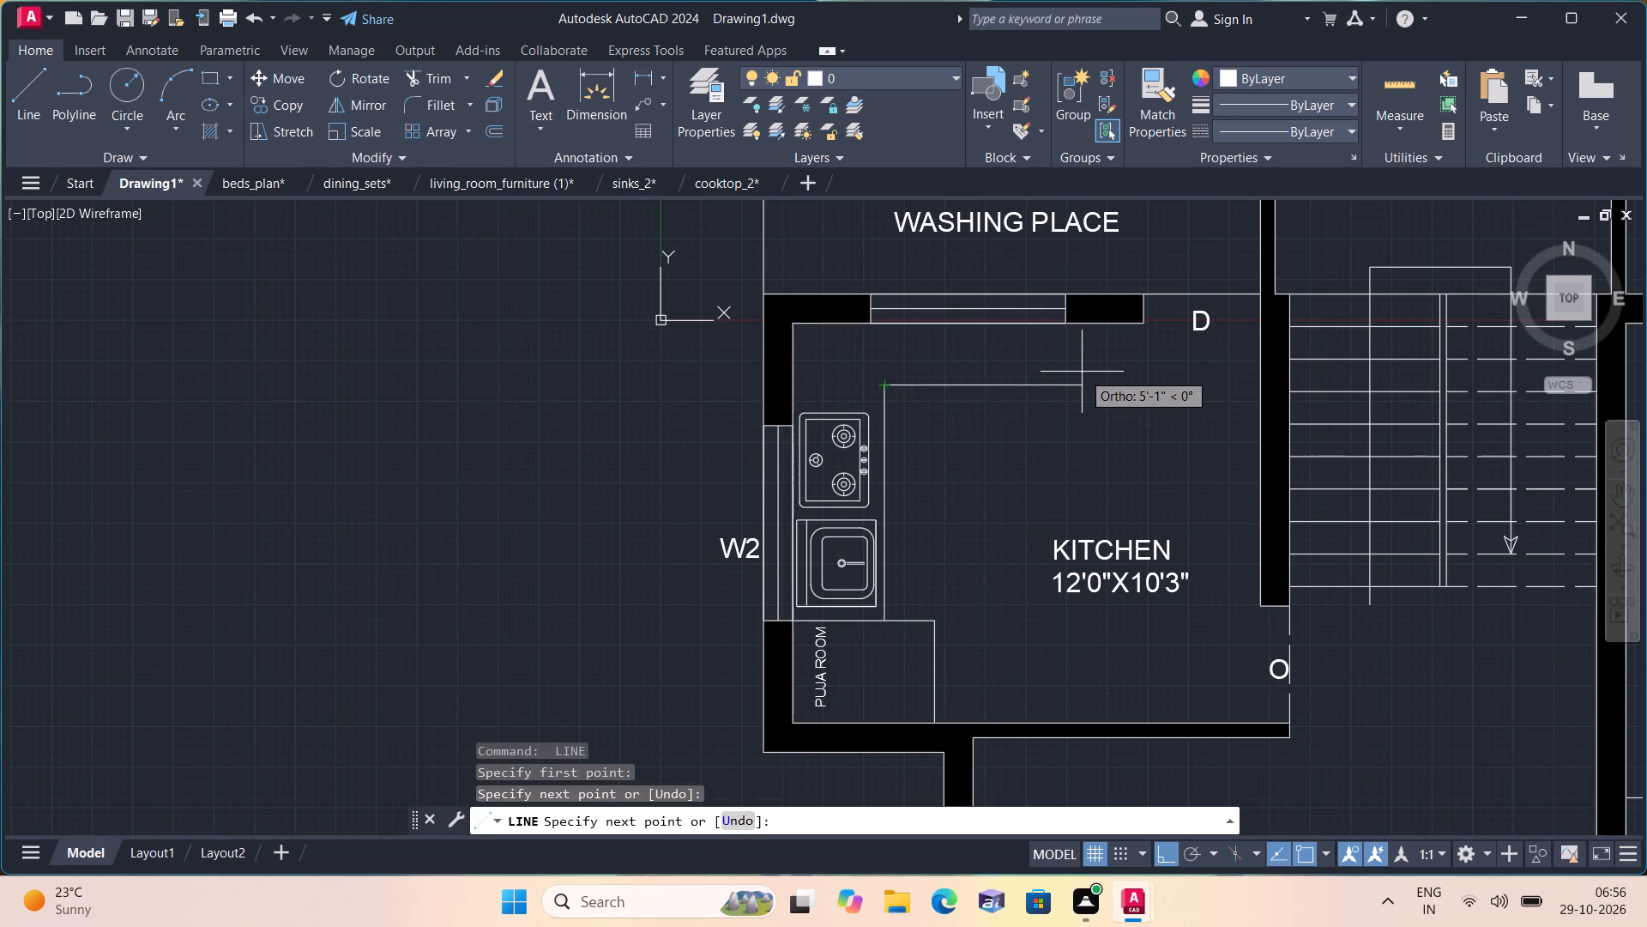
{"action": "left_click", "coordinate": [1145, 372]}
{"action": "left_click", "coordinate": [1141, 321]}
{"action": "key", "text": "space"}
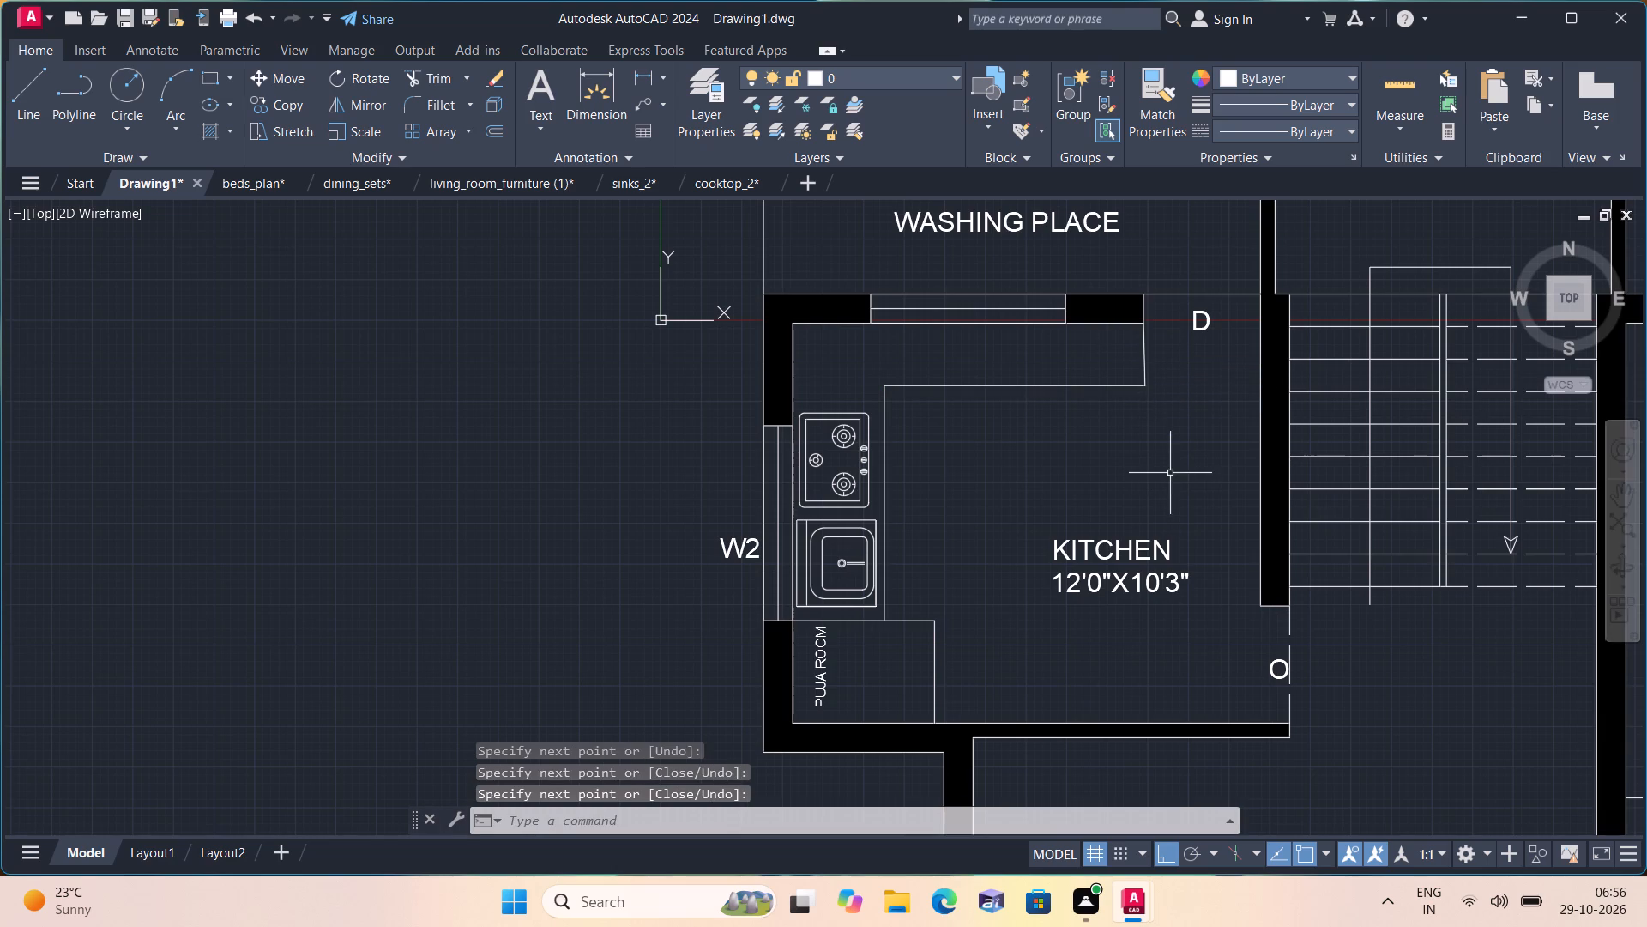
Turn Ortho off and scale the entire living room furniture set down freehand about a point inside the square centre table.
{"action": "scroll", "coordinate": [1170, 473], "scroll_direction": "down", "scroll_amount": 2}
{"action": "middle_click_drag", "start_coordinate": [1371, 639], "coordinate": [731, 564]}
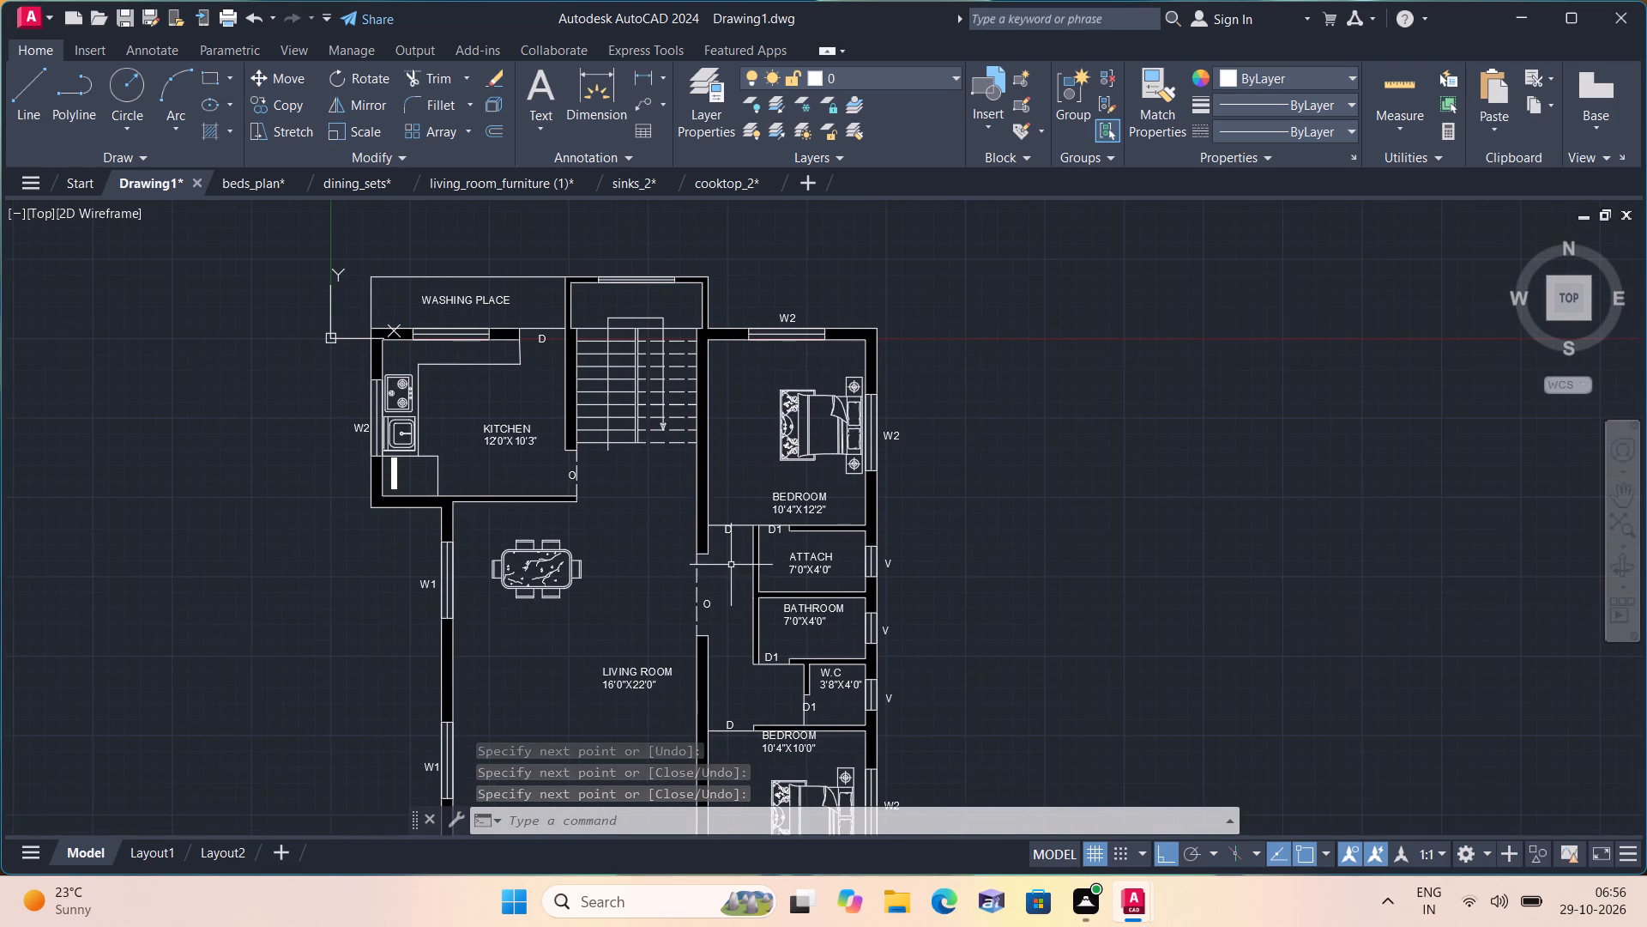
{"action": "left_click", "coordinate": [1163, 847]}
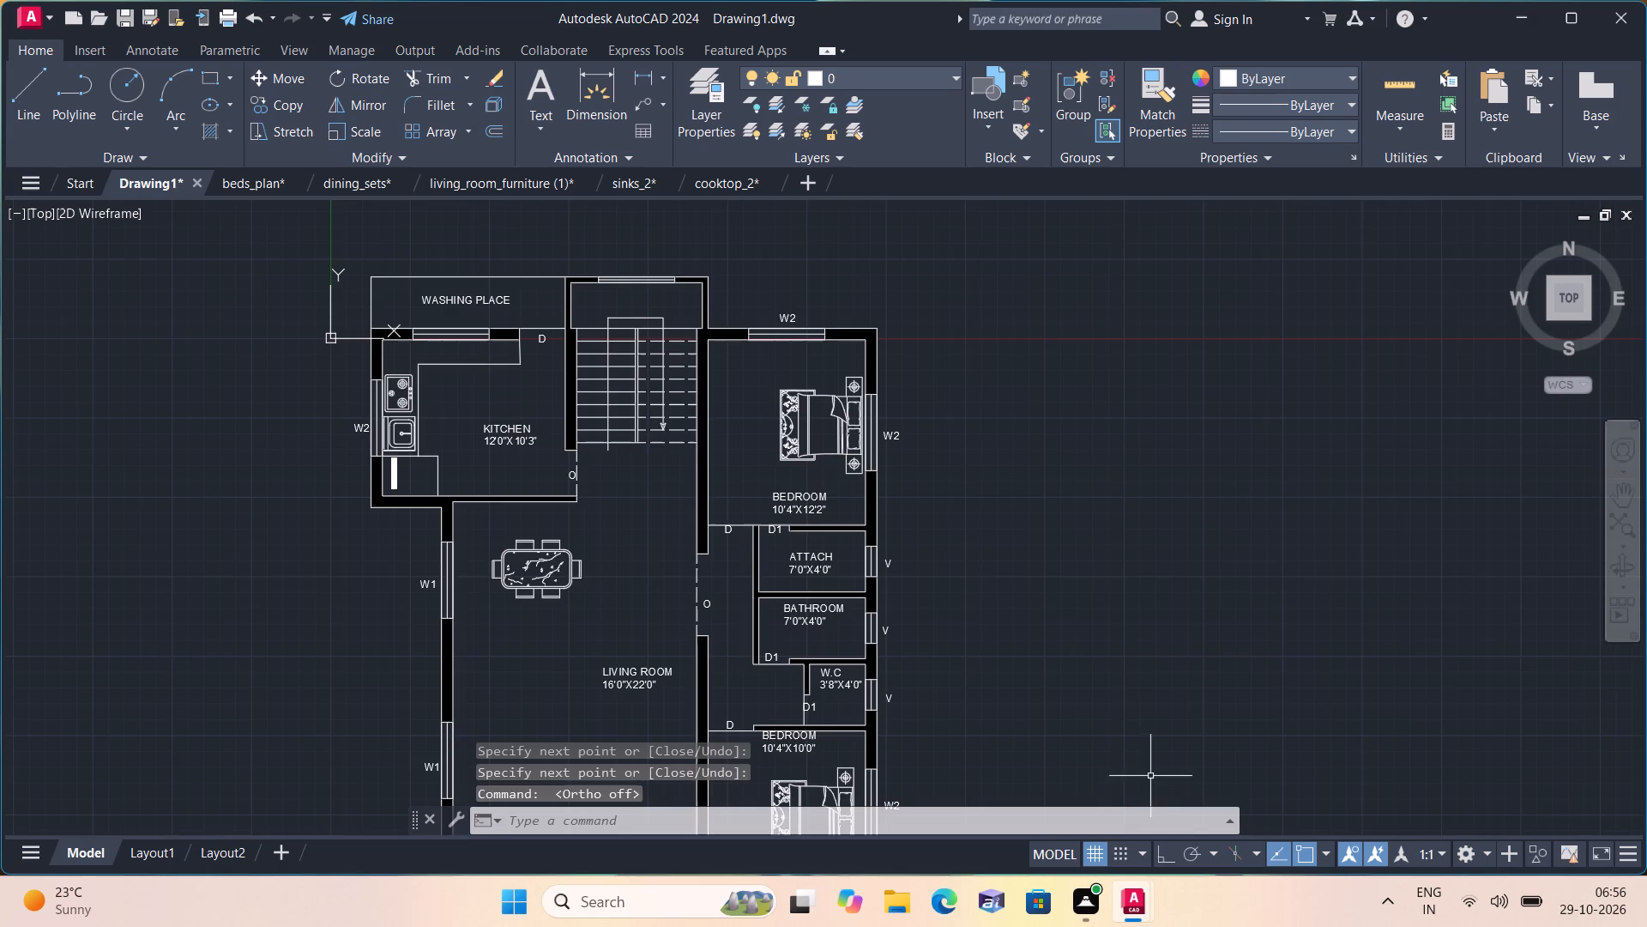
{"action": "scroll", "coordinate": [976, 538], "scroll_direction": "down", "scroll_amount": 1}
{"action": "middle_click_drag", "start_coordinate": [970, 534], "coordinate": [886, 287]}
{"action": "scroll", "coordinate": [886, 287], "scroll_direction": "down", "scroll_amount": 2}
{"action": "scroll", "coordinate": [769, 302], "scroll_direction": "up", "scroll_amount": 1}
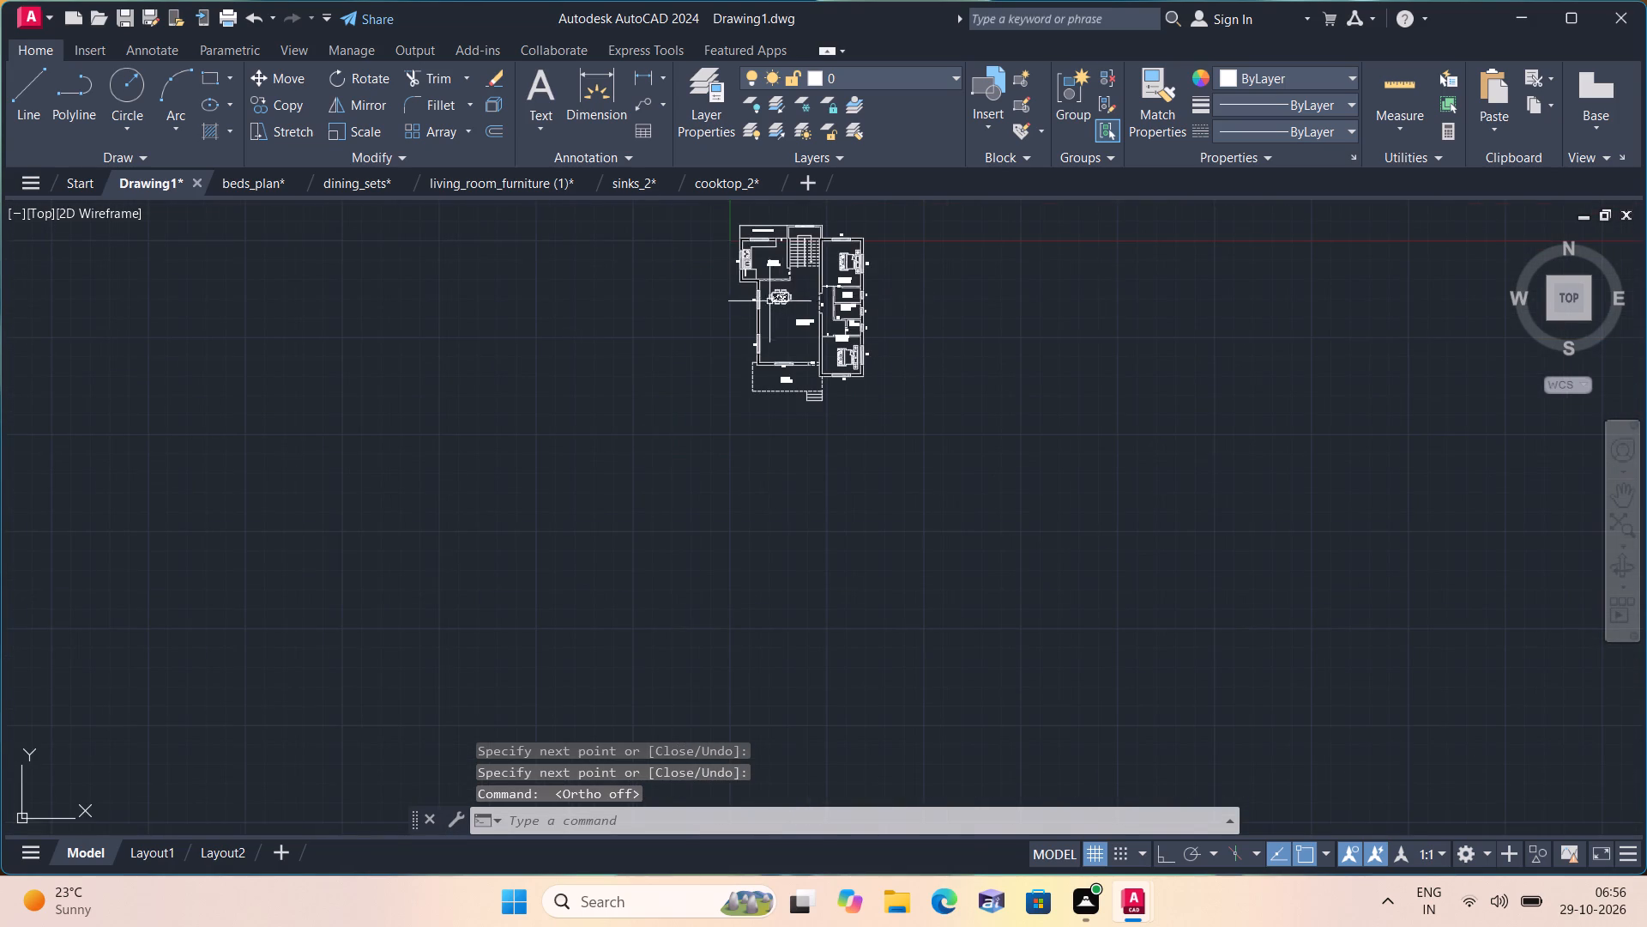
{"action": "scroll", "coordinate": [769, 302], "scroll_direction": "up", "scroll_amount": 1}
{"action": "middle_click_drag", "start_coordinate": [1318, 342], "coordinate": [848, 456]}
{"action": "scroll", "coordinate": [850, 456], "scroll_direction": "down", "scroll_amount": 5}
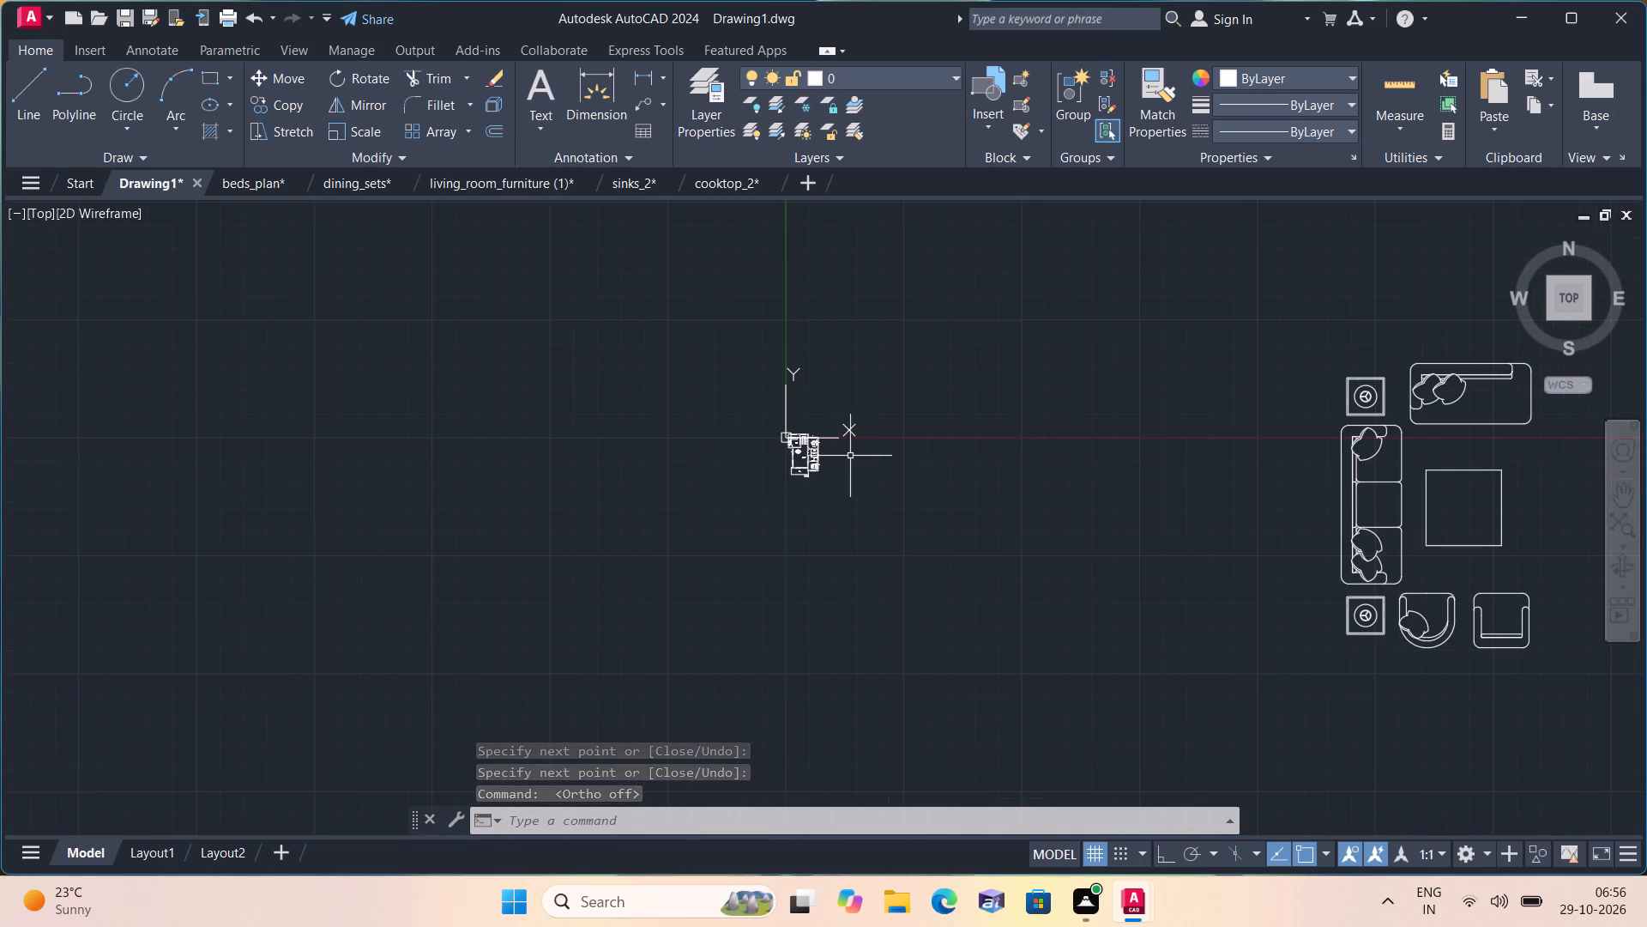
{"action": "middle_click_drag", "start_coordinate": [979, 443], "coordinate": [668, 489]}
{"action": "left_click_drag", "start_coordinate": [1313, 730], "coordinate": [1304, 718]}
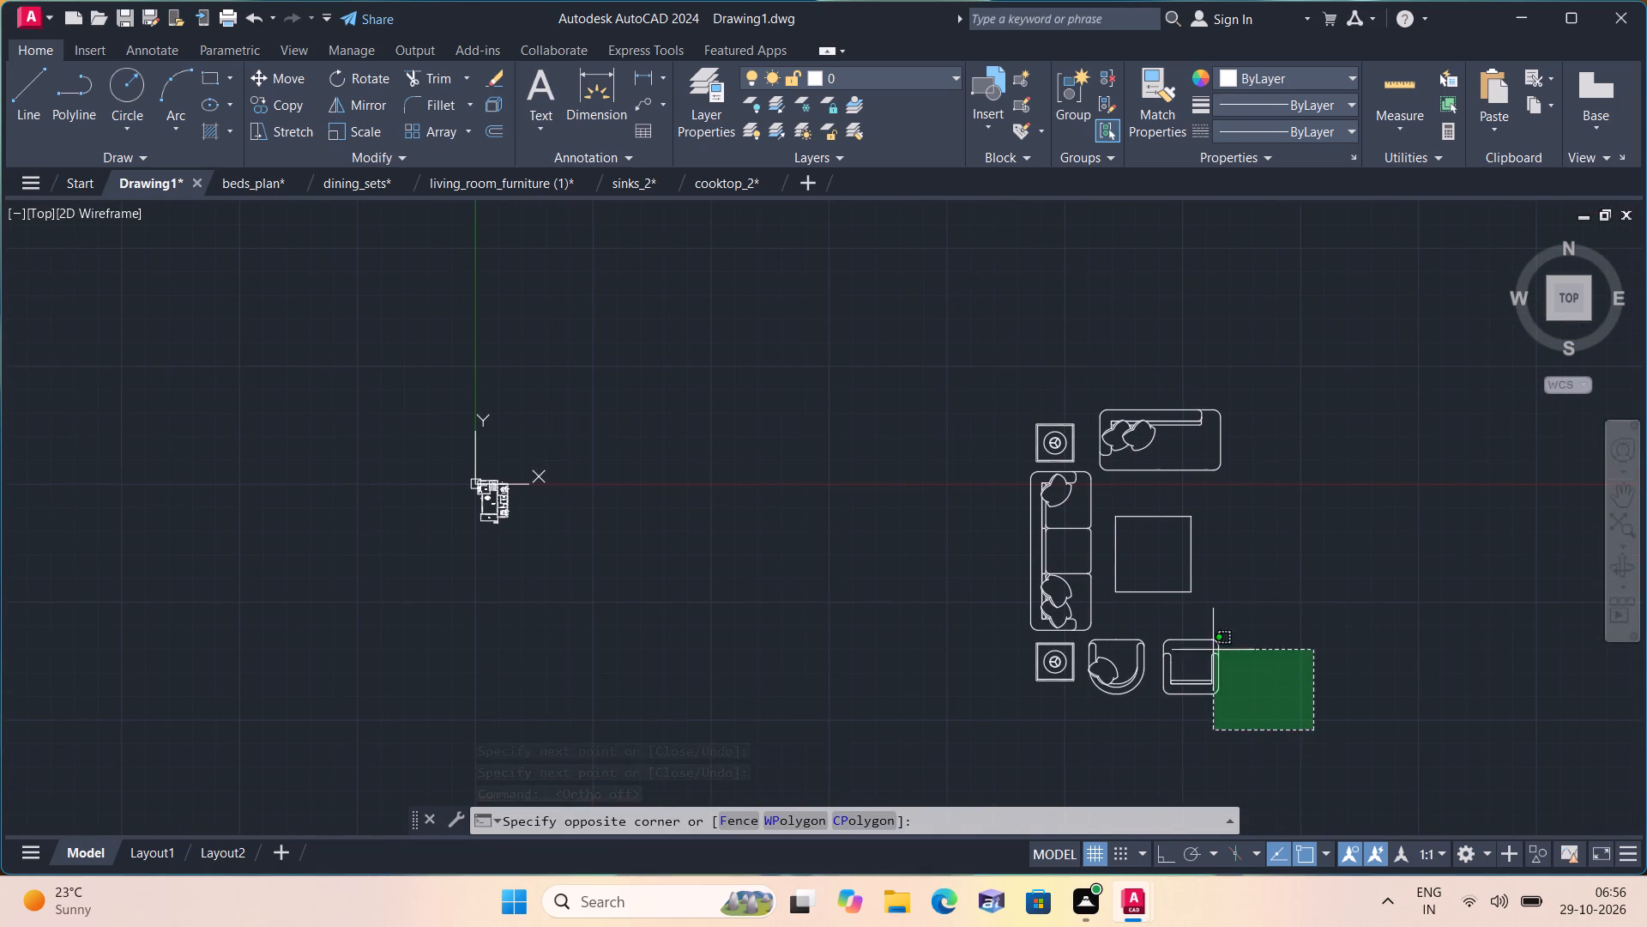
{"action": "left_click", "coordinate": [792, 225]}
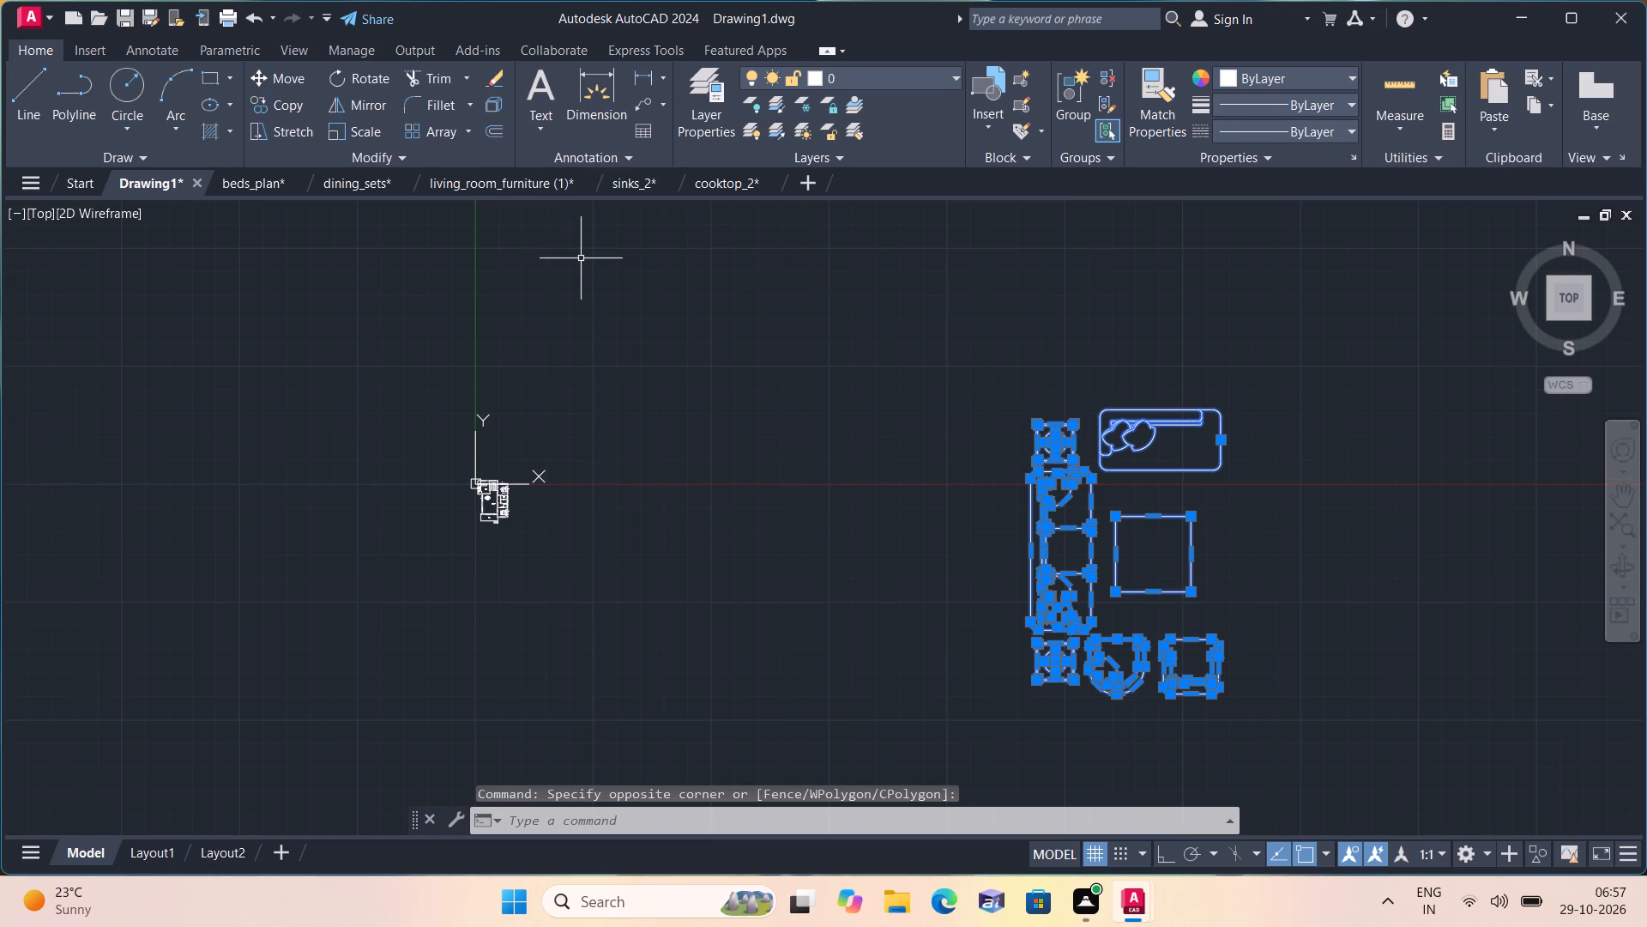
{"action": "left_click", "coordinate": [359, 132]}
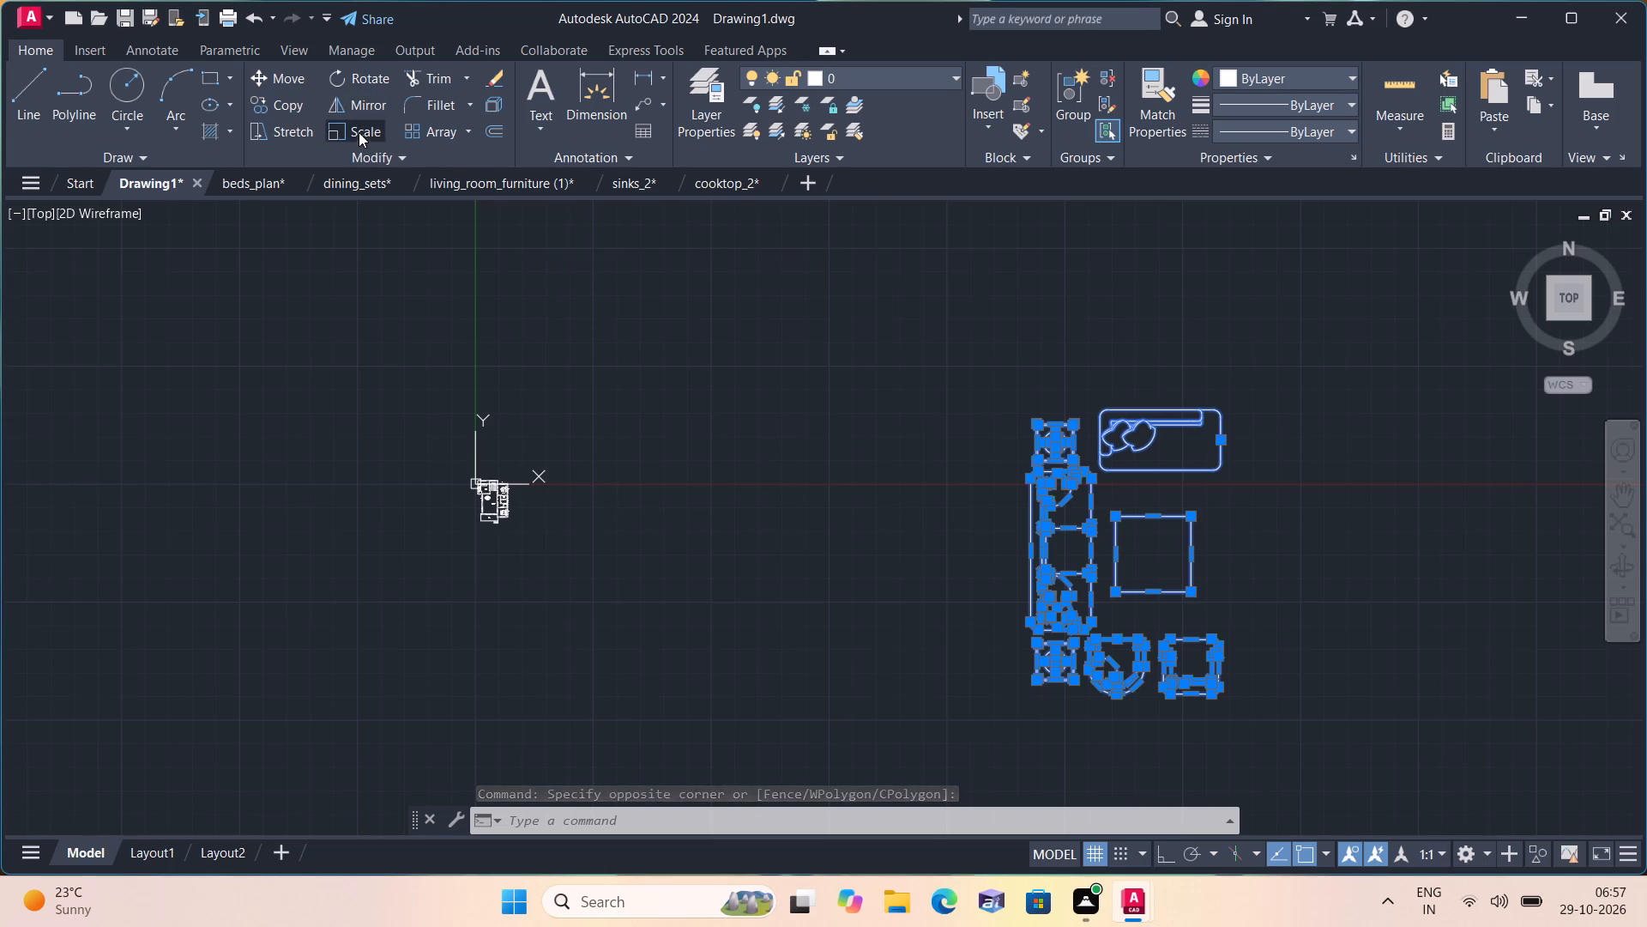
{"action": "scroll", "coordinate": [1142, 564], "scroll_direction": "up", "scroll_amount": 1}
{"action": "left_click", "coordinate": [1143, 562]}
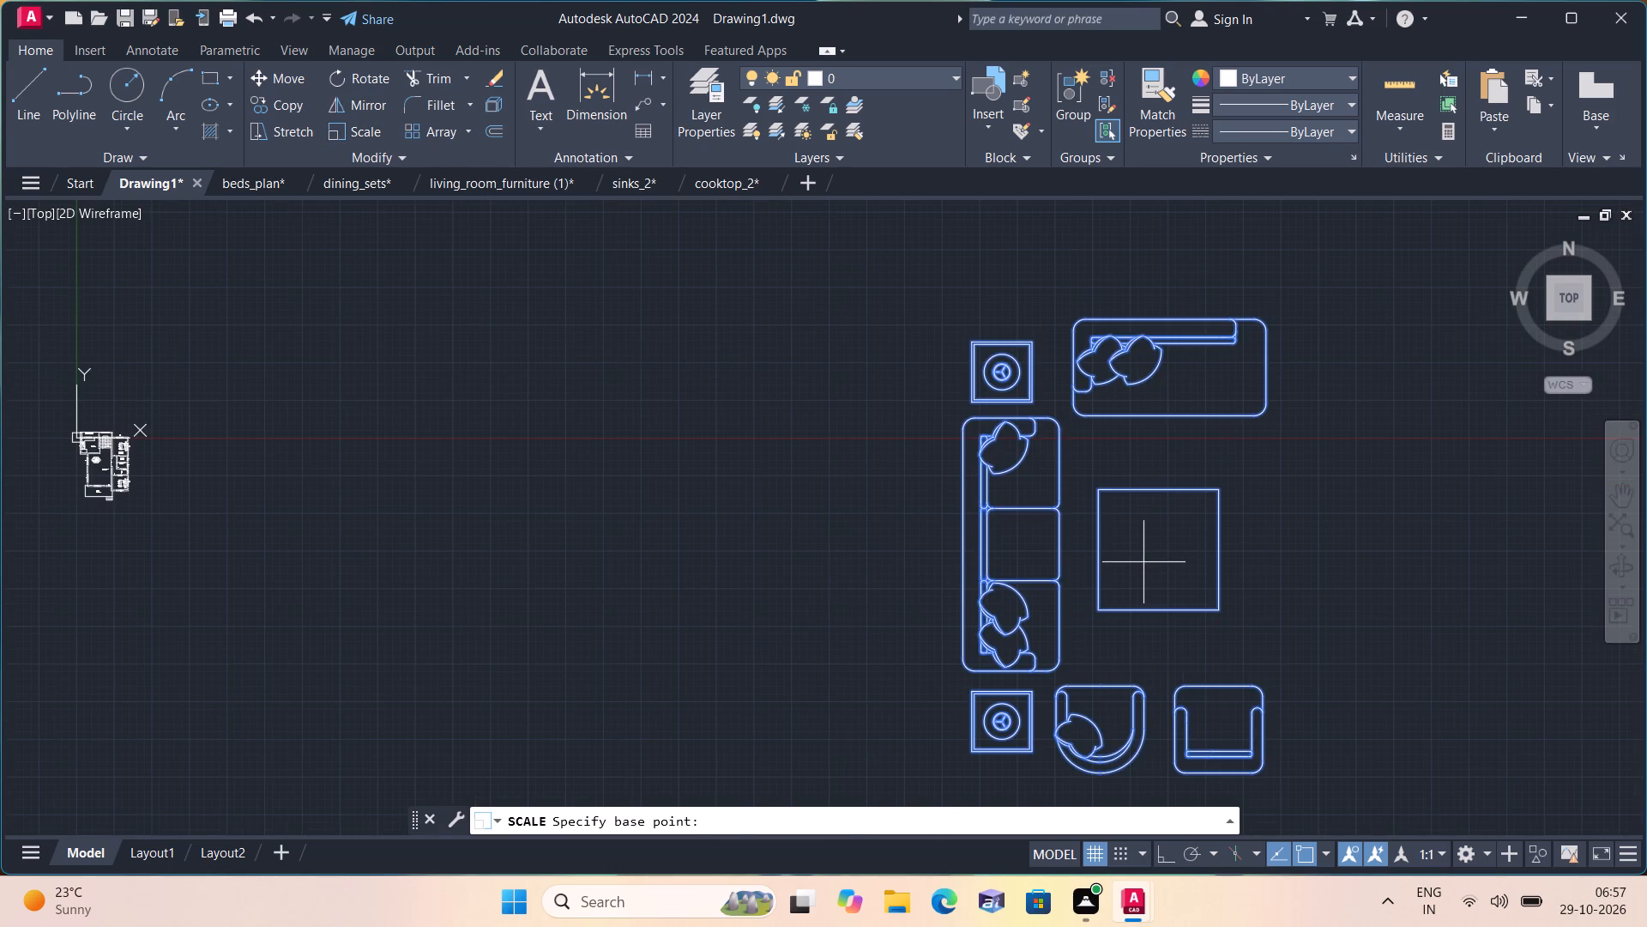
{"action": "left_click", "coordinate": [1144, 554]}
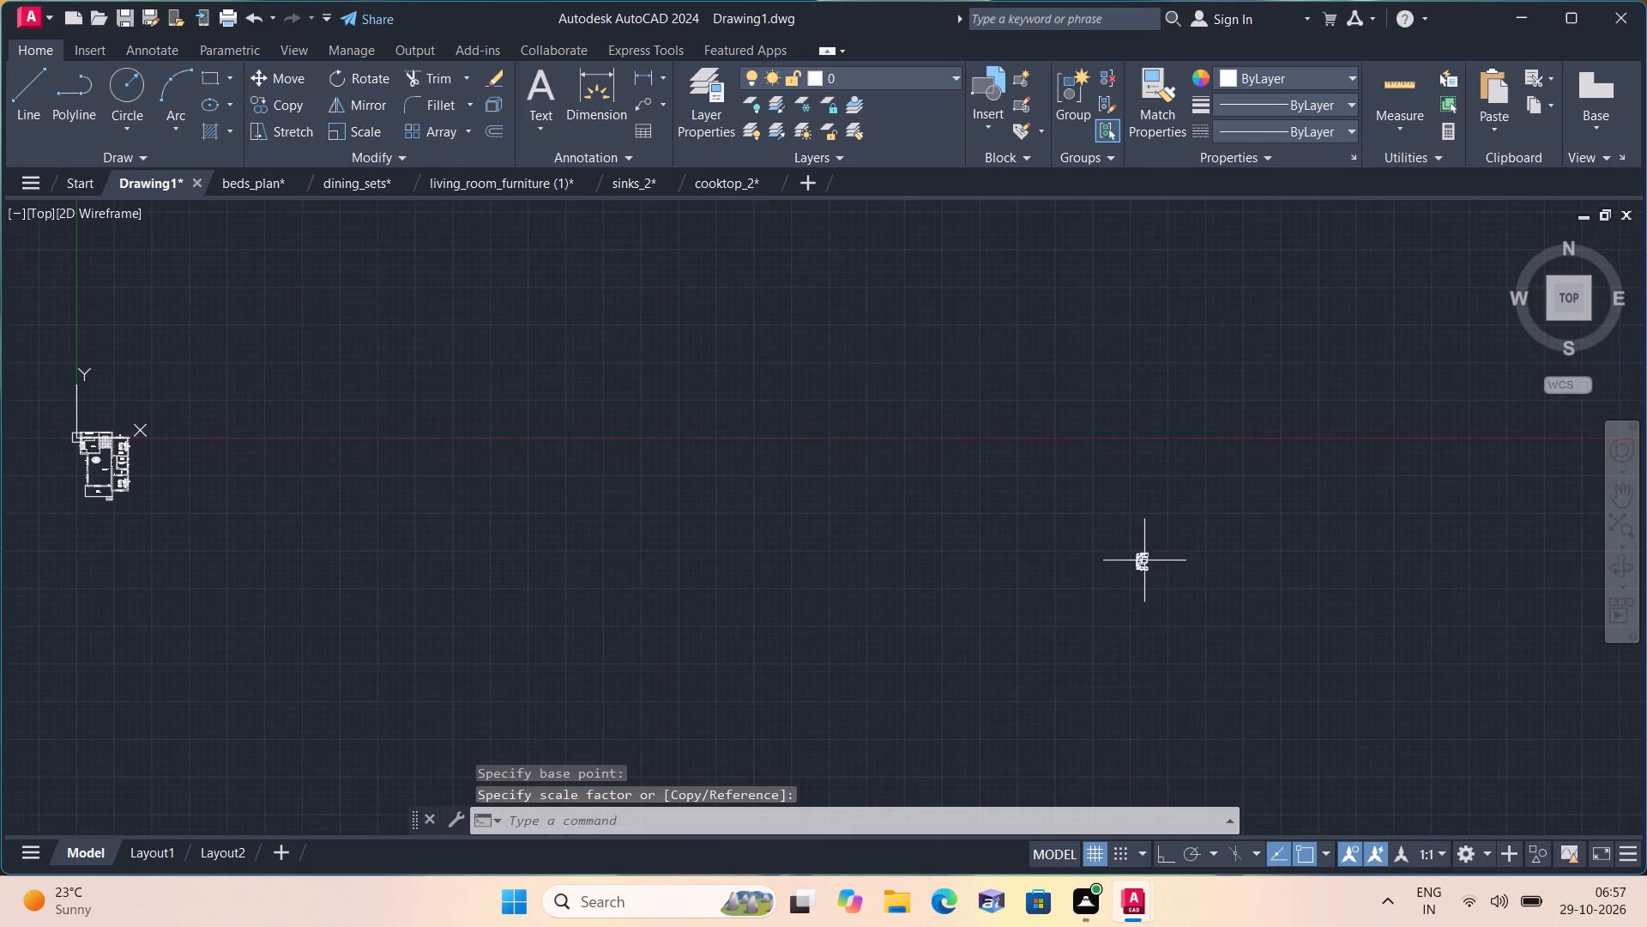
Move the scaled living room furniture set into the LIVING ROOM's southwest corner, against the west wall and south of the dining set.
{"action": "left_click", "coordinate": [1154, 598]}
{"action": "left_click", "coordinate": [1017, 463]}
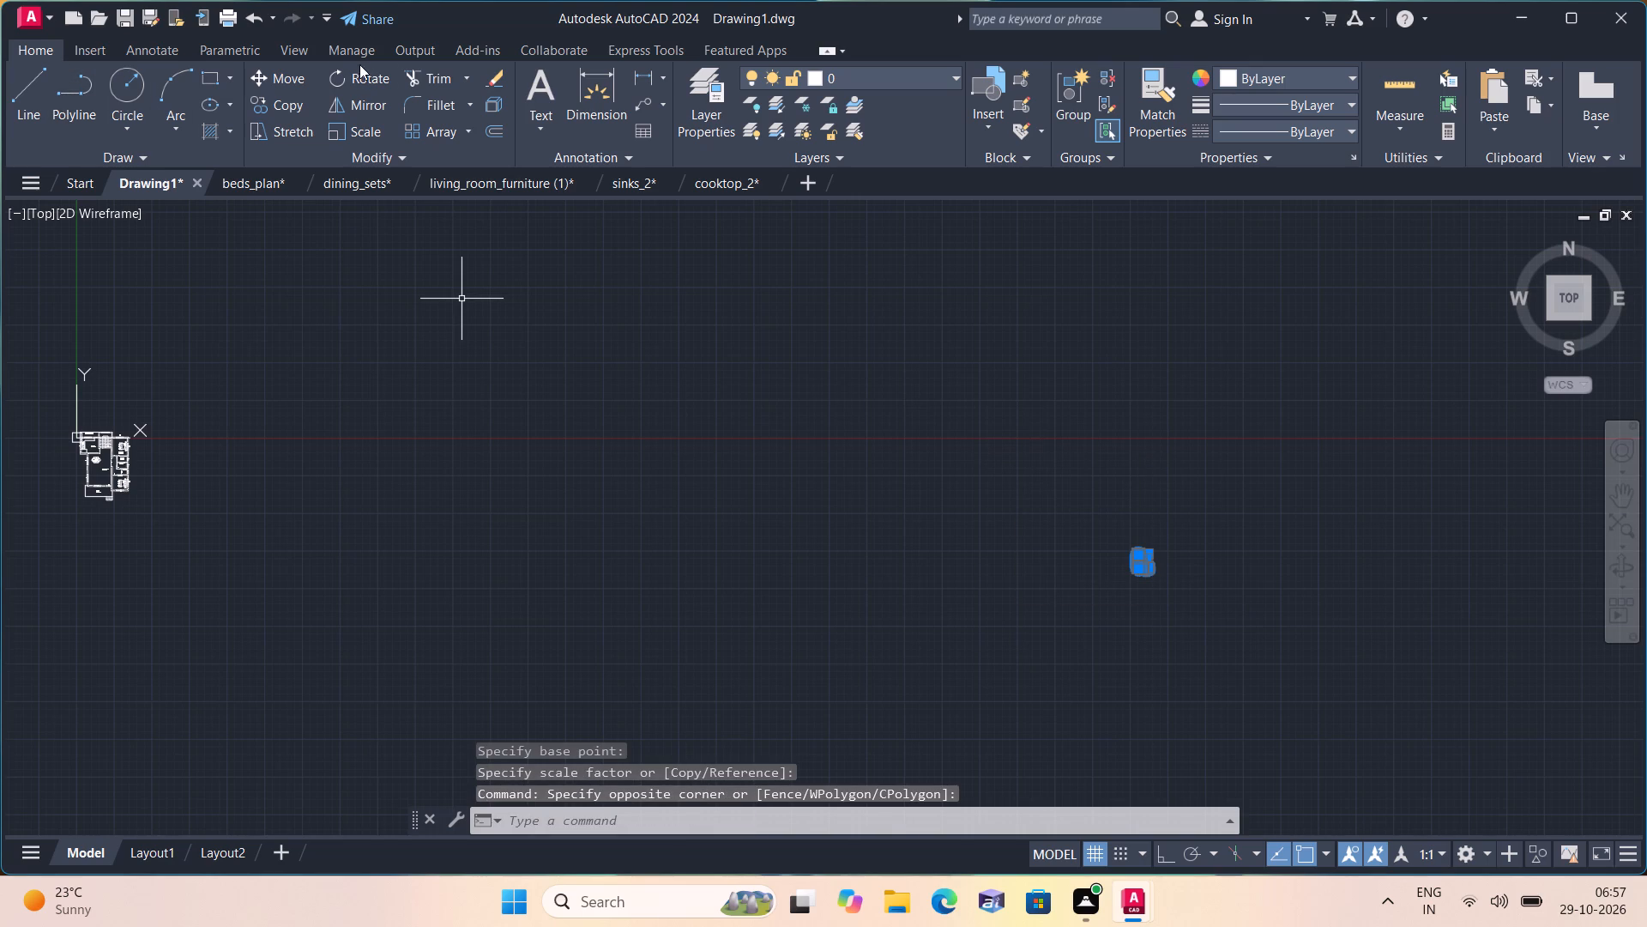
{"action": "left_click", "coordinate": [277, 76]}
{"action": "left_click", "coordinate": [1142, 558]}
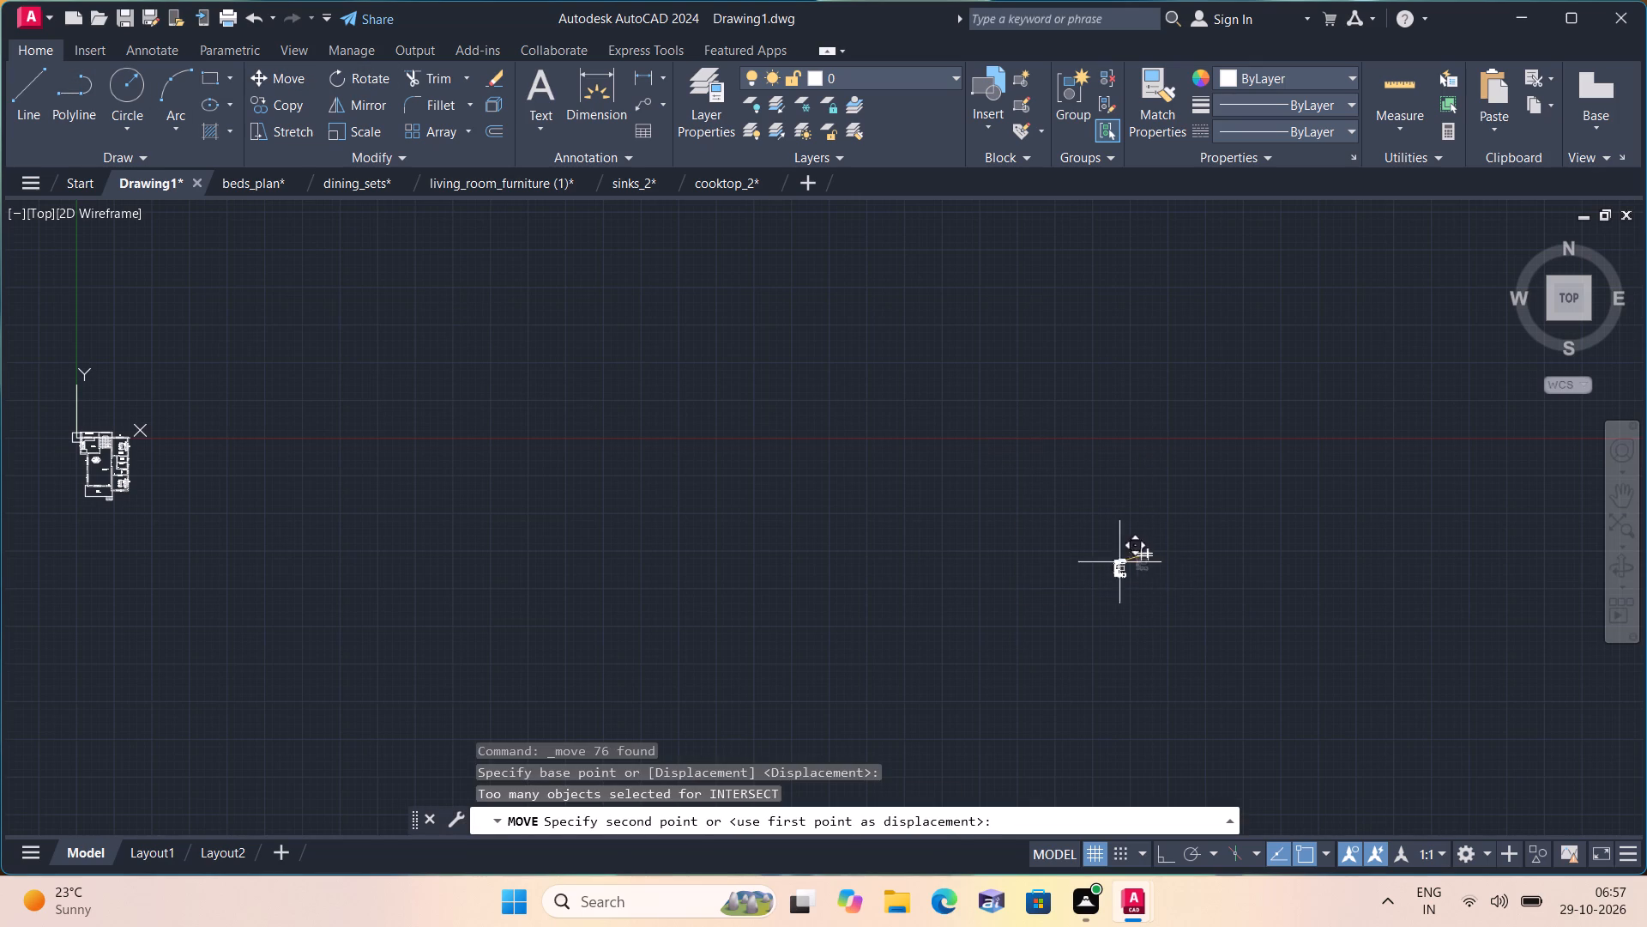
{"action": "scroll", "coordinate": [65, 433], "scroll_direction": "up", "scroll_amount": 1}
{"action": "scroll", "coordinate": [129, 522], "scroll_direction": "up", "scroll_amount": 4}
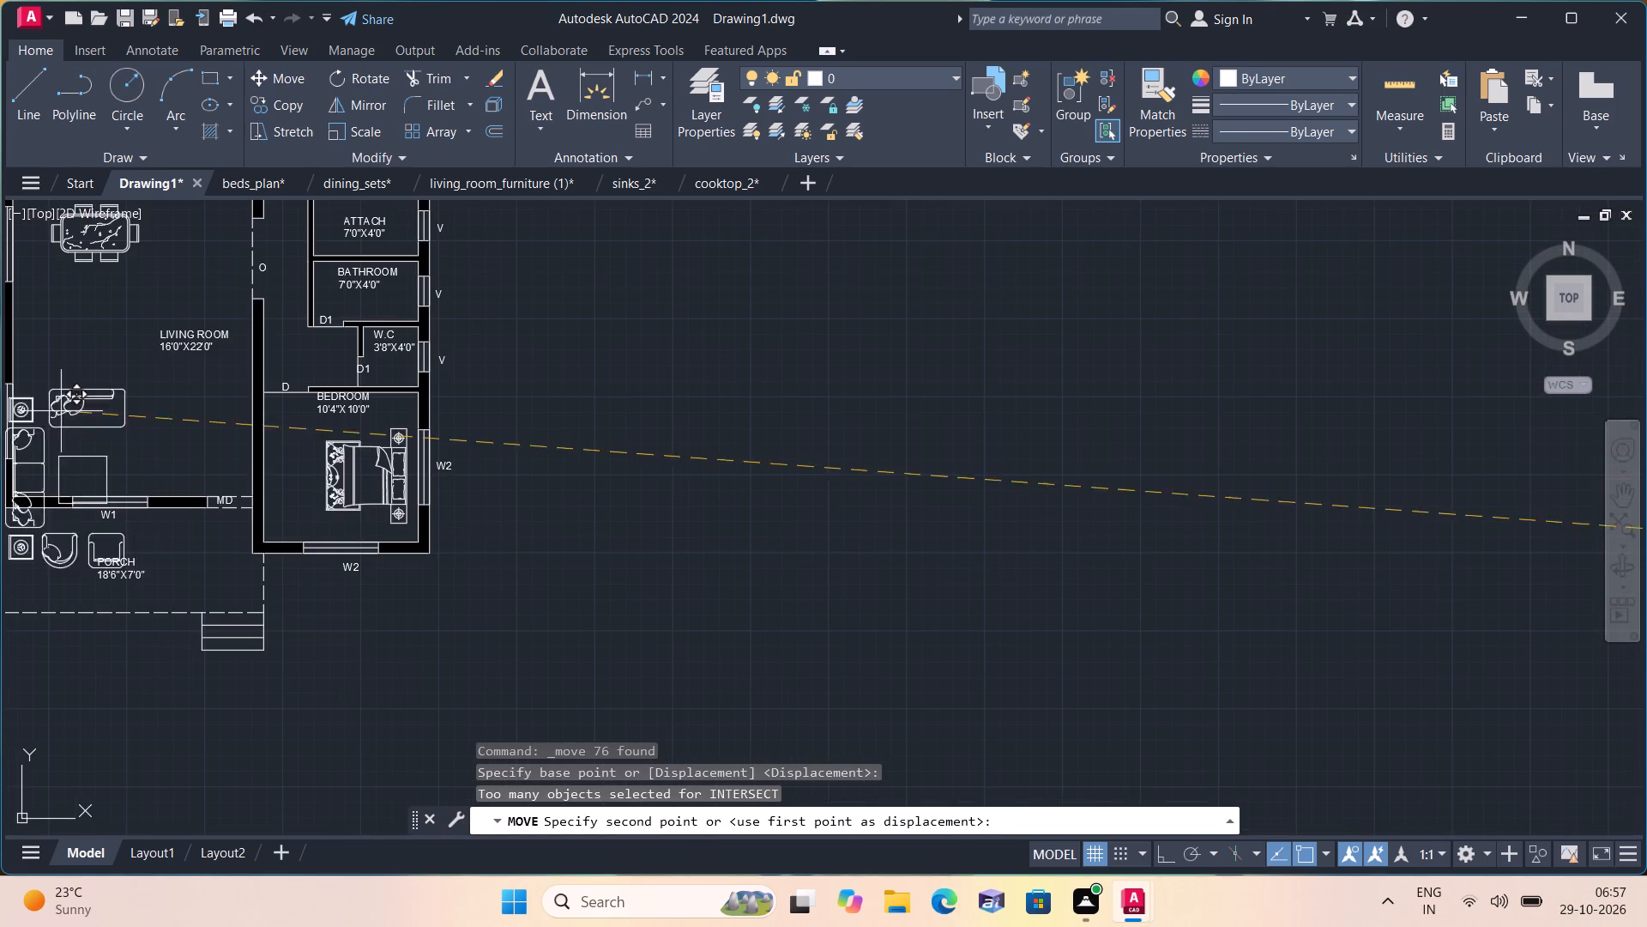
{"action": "middle_click_drag", "start_coordinate": [24, 345], "coordinate": [365, 453]}
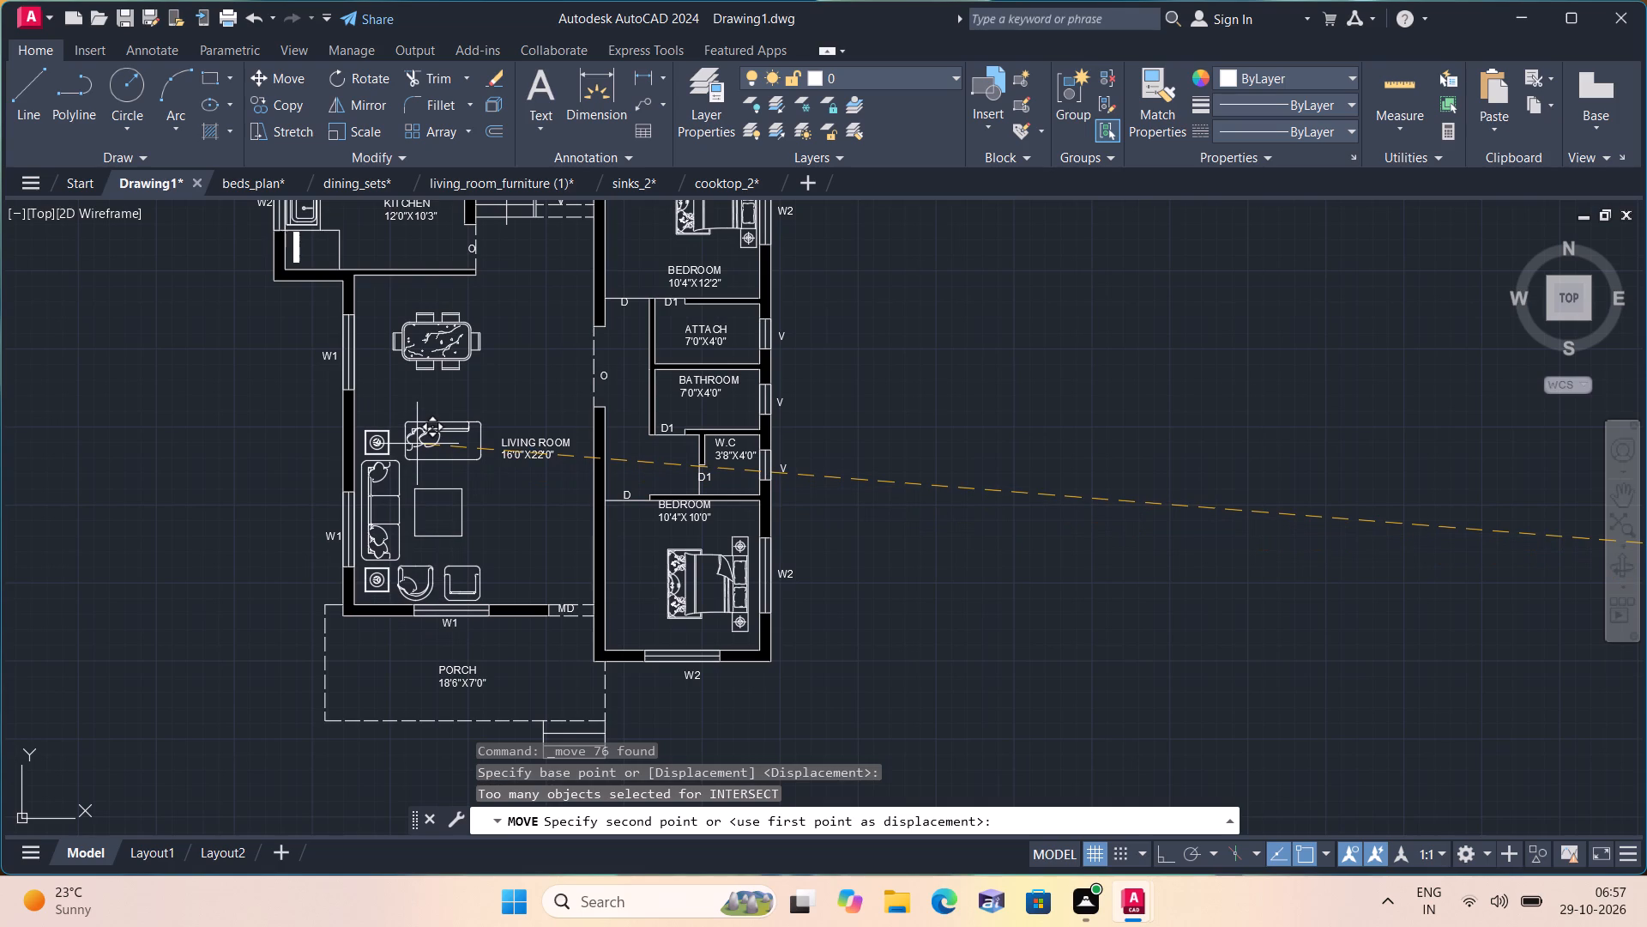
{"action": "left_click", "coordinate": [417, 444]}
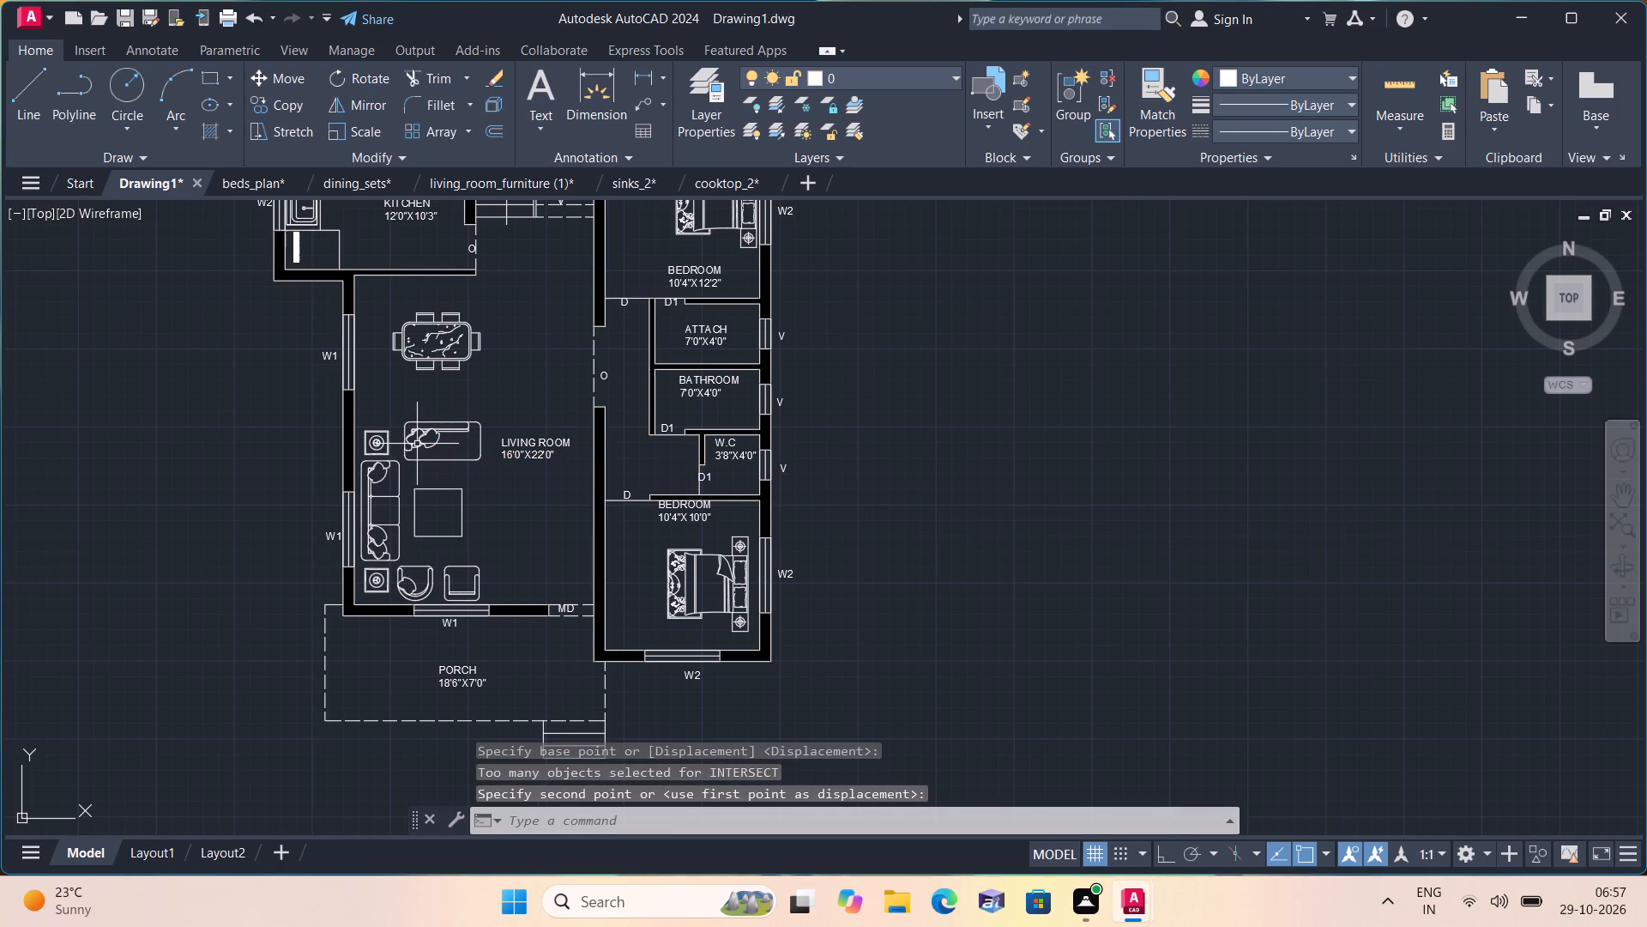
{"action": "middle_click_drag", "start_coordinate": [460, 539], "coordinate": [477, 517]}
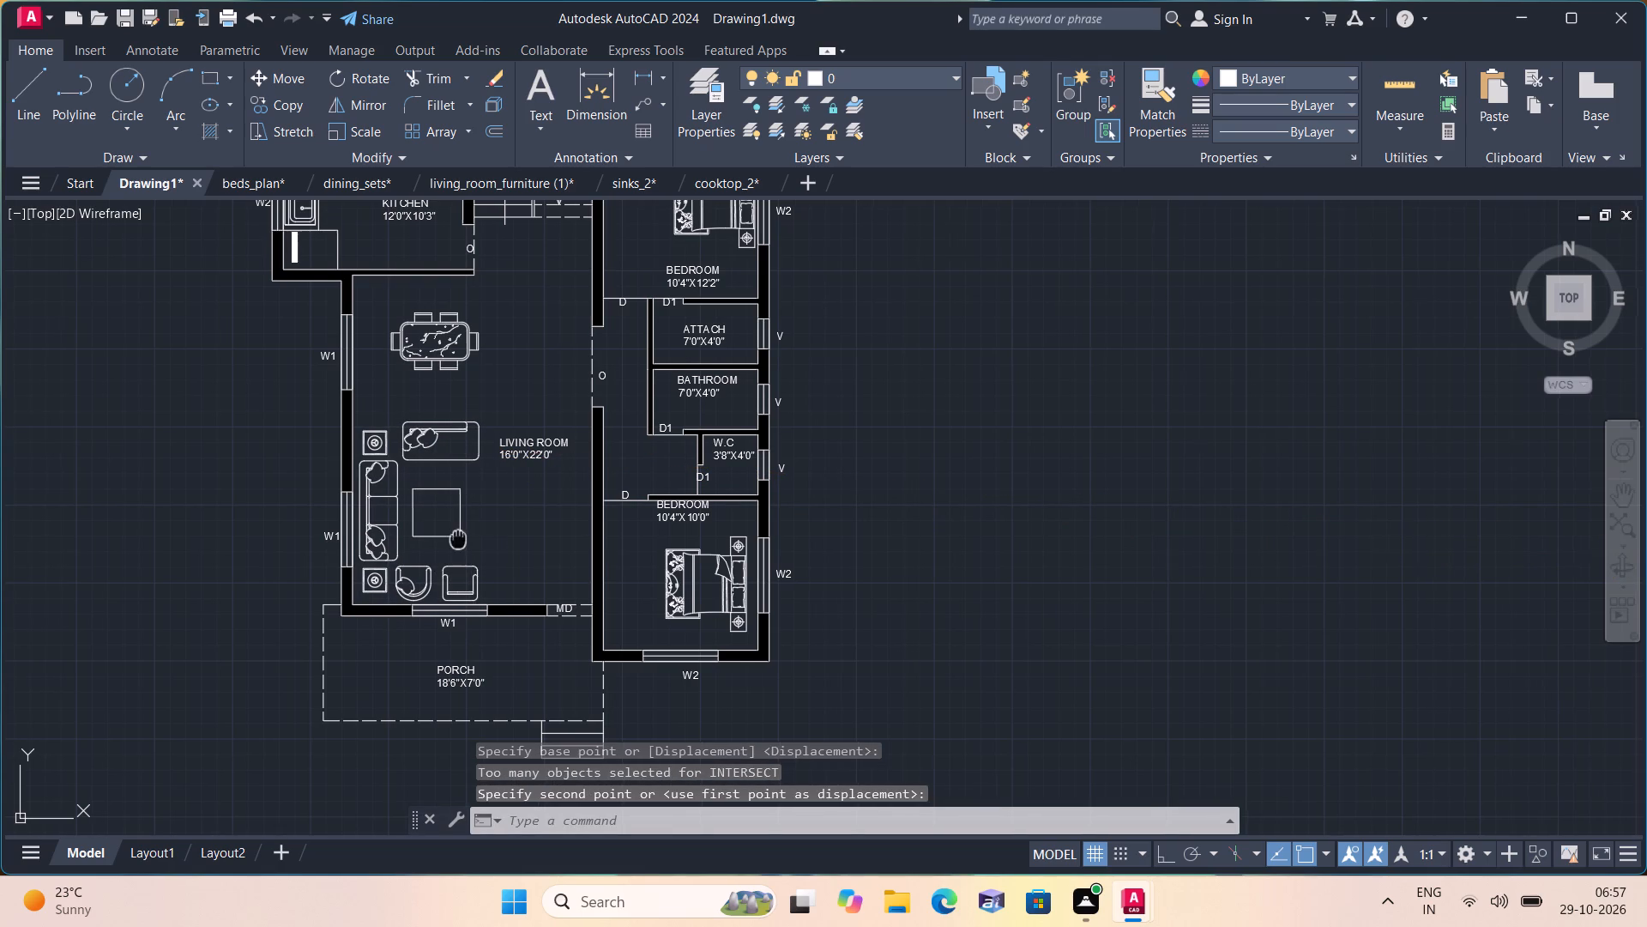
{"action": "middle_click_drag", "start_coordinate": [477, 517], "coordinate": [510, 493]}
{"action": "scroll", "coordinate": [512, 493], "scroll_direction": "down", "scroll_amount": 1}
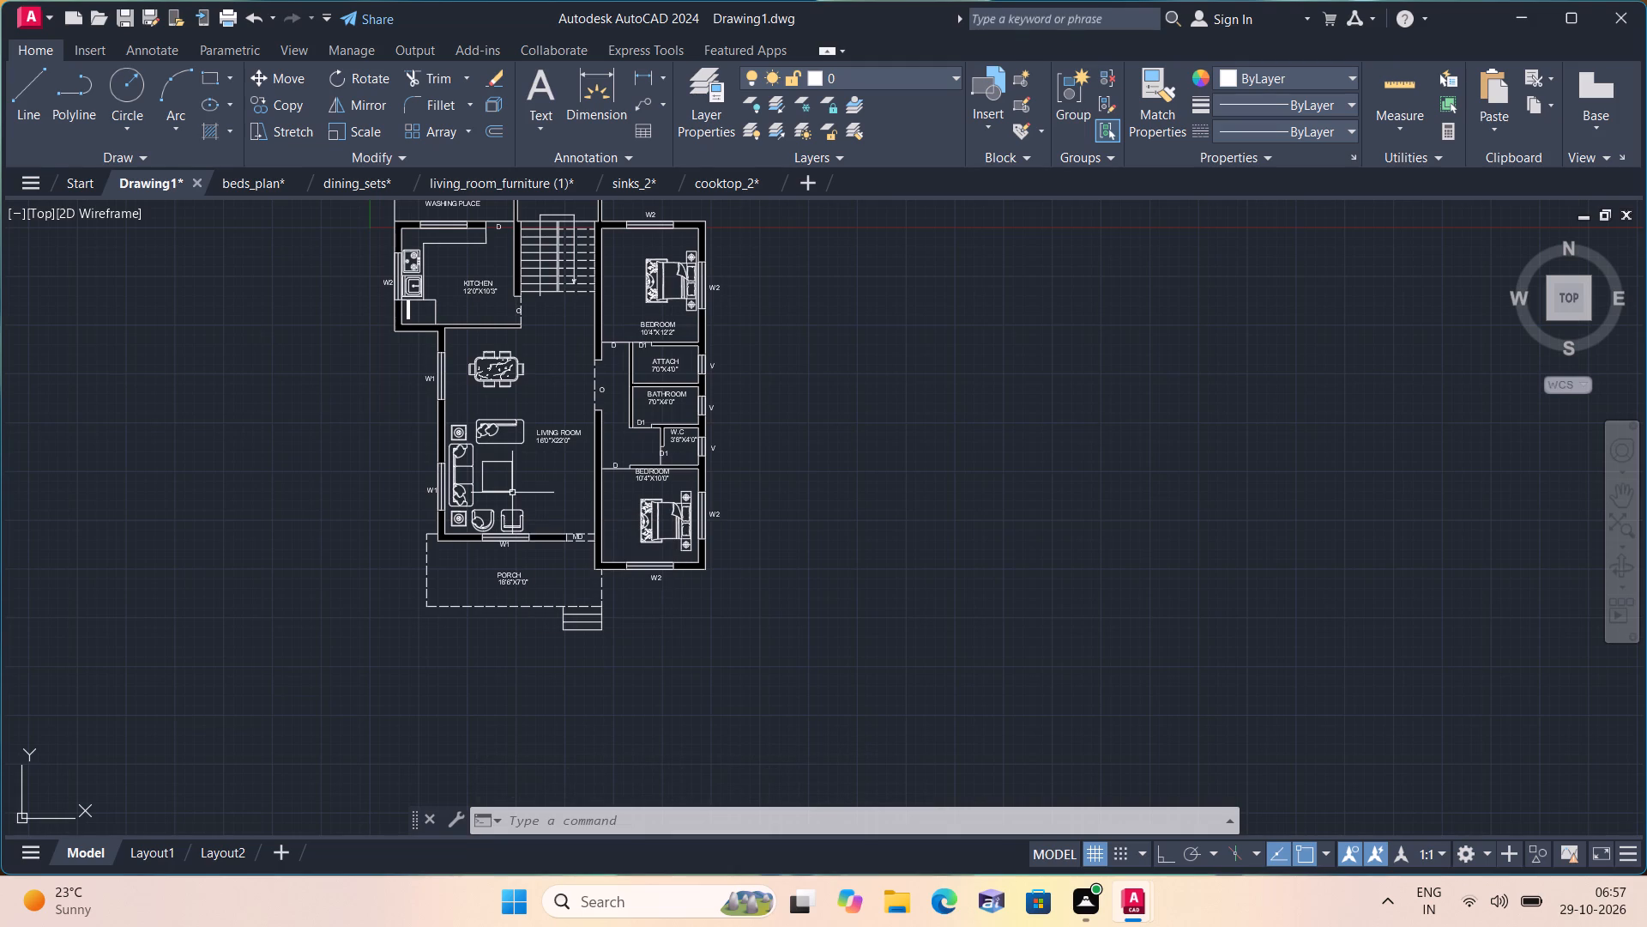
{"action": "scroll", "coordinate": [525, 500], "scroll_direction": "up", "scroll_amount": 2}
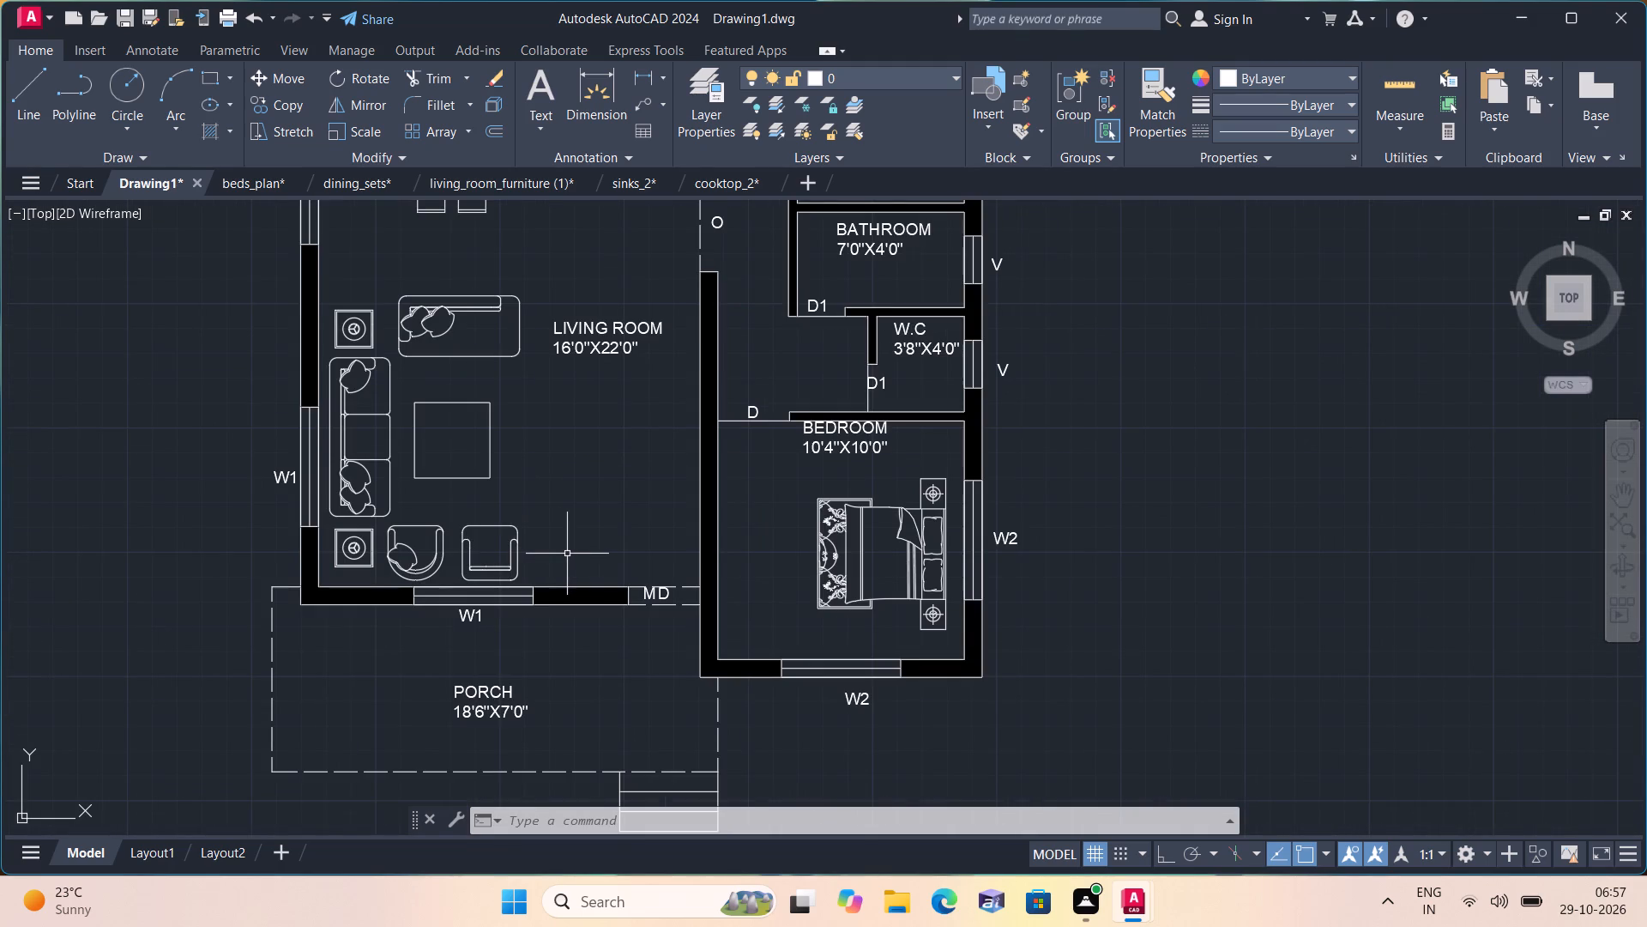
{"action": "scroll", "coordinate": [608, 557], "scroll_direction": "down", "scroll_amount": 1}
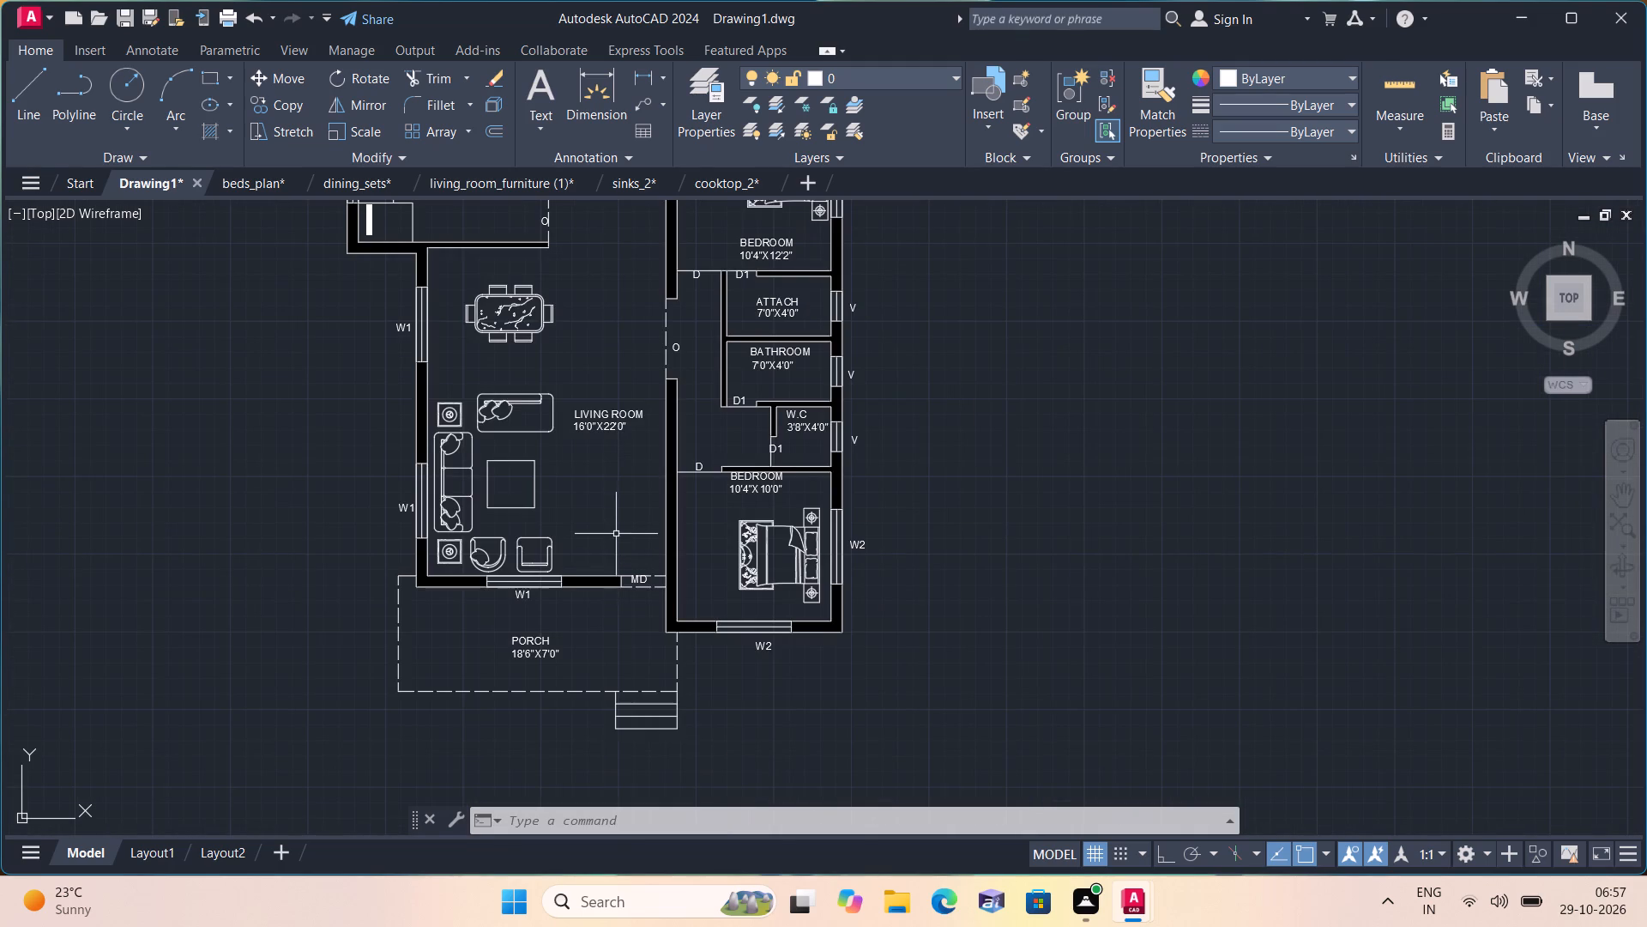
{"action": "middle_click_drag", "start_coordinate": [616, 526], "coordinate": [643, 739]}
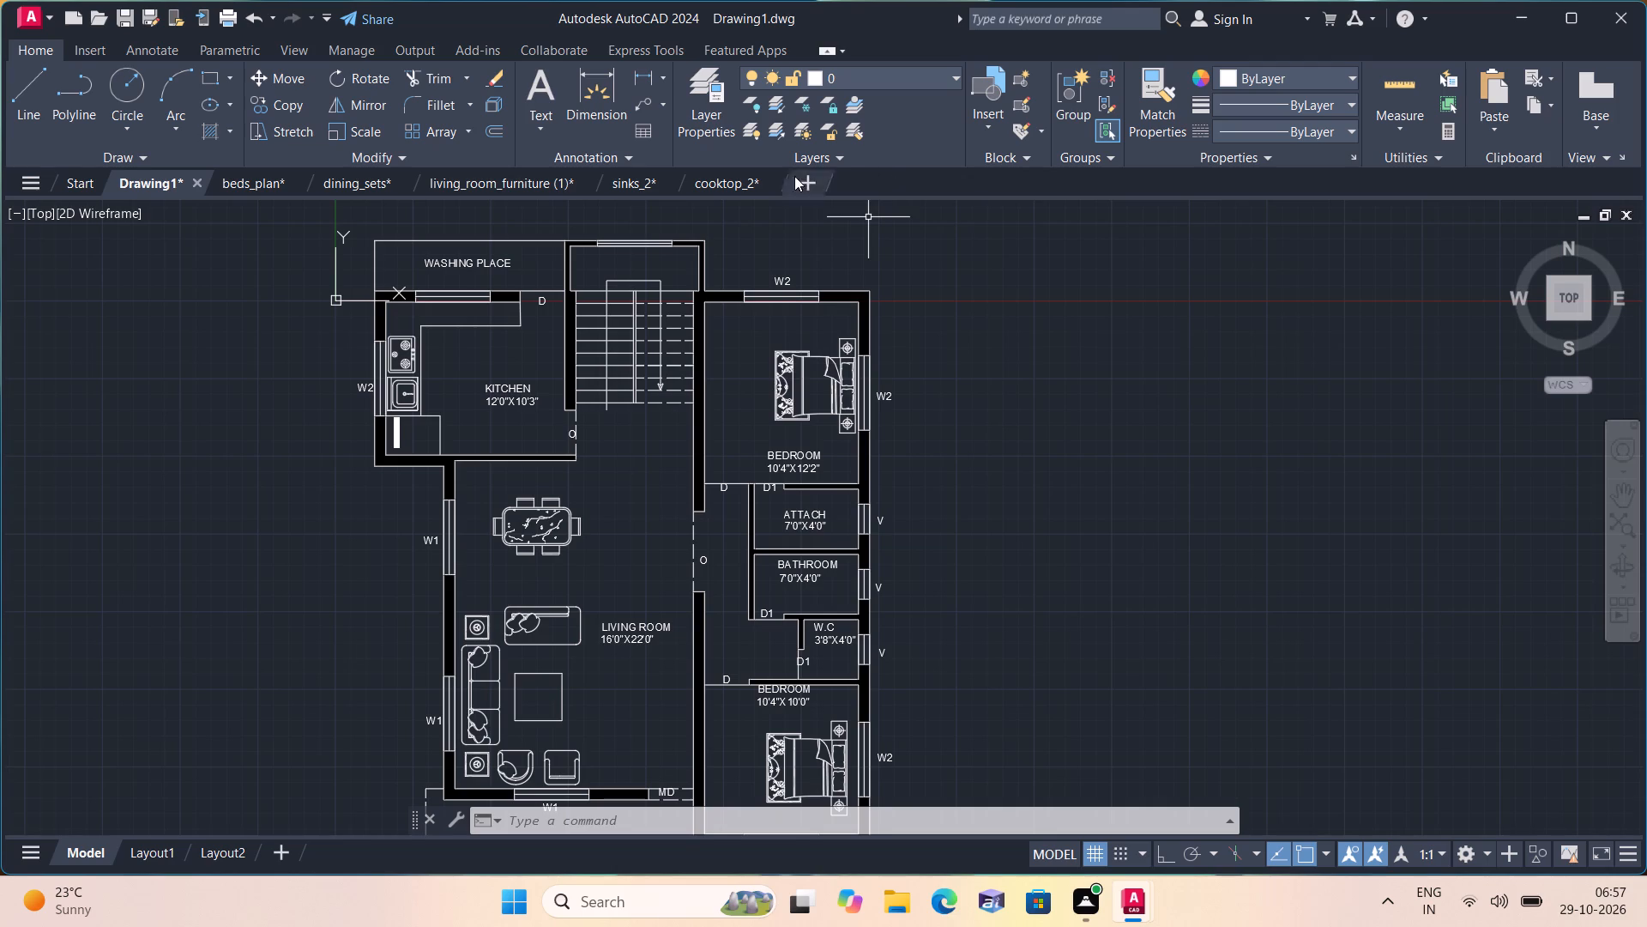
Close the cooktop_2, sinks_2, living_room_furniture (1), dining_sets and beds_plan drawings, saving the changes to each.
{"action": "left_click", "coordinate": [771, 183]}
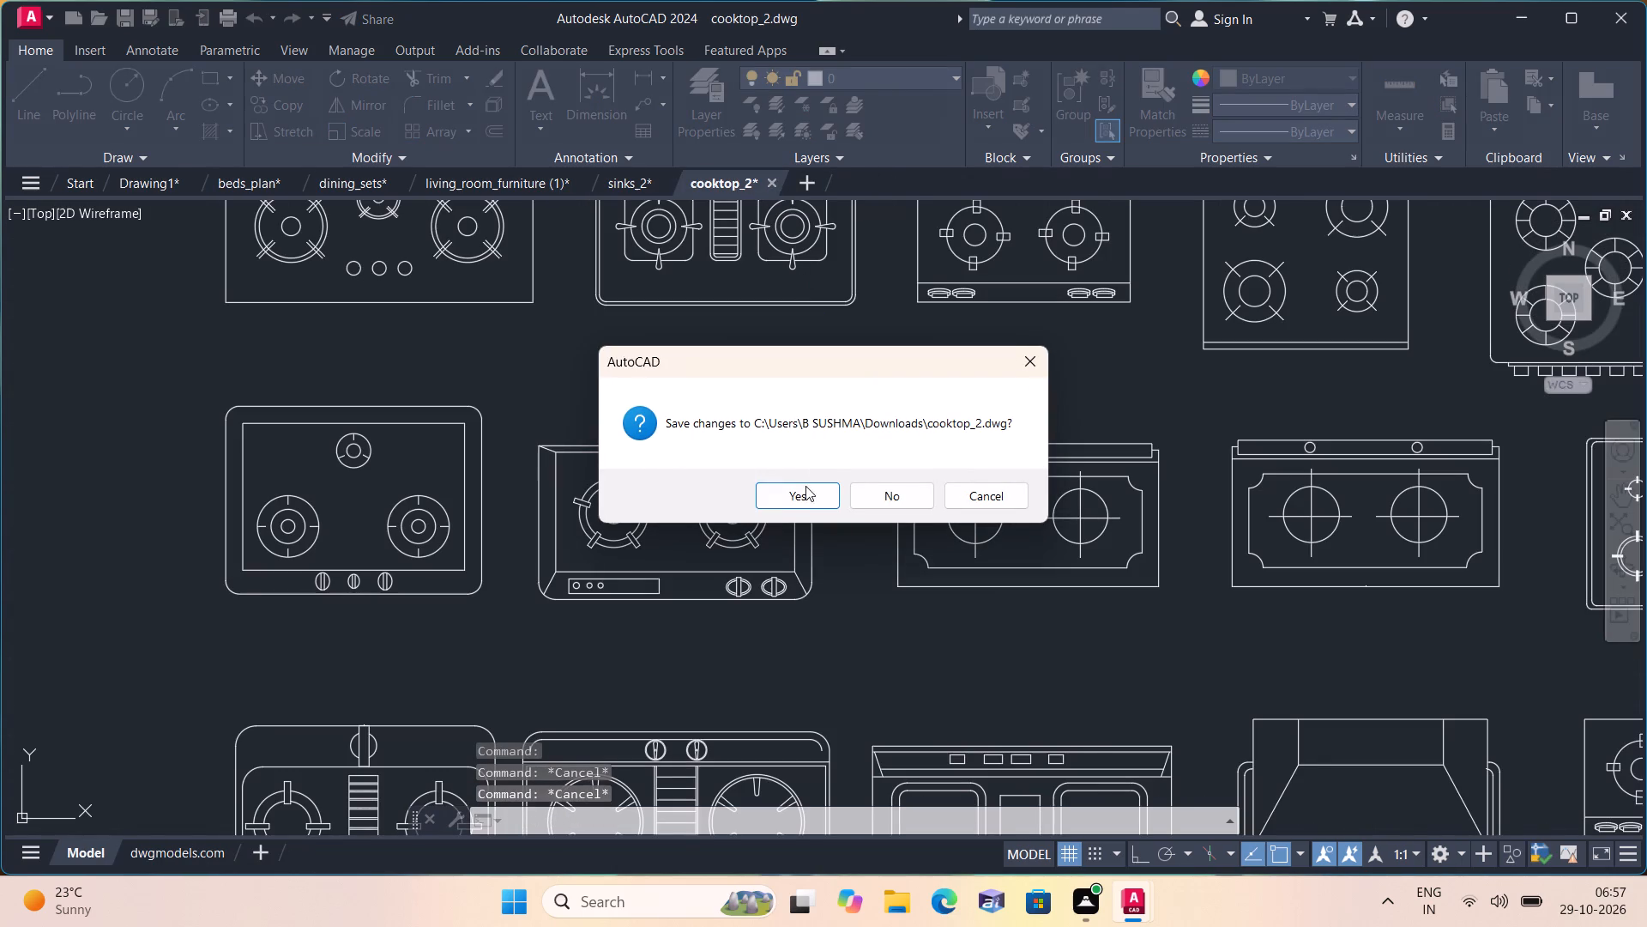
{"action": "left_click", "coordinate": [800, 495]}
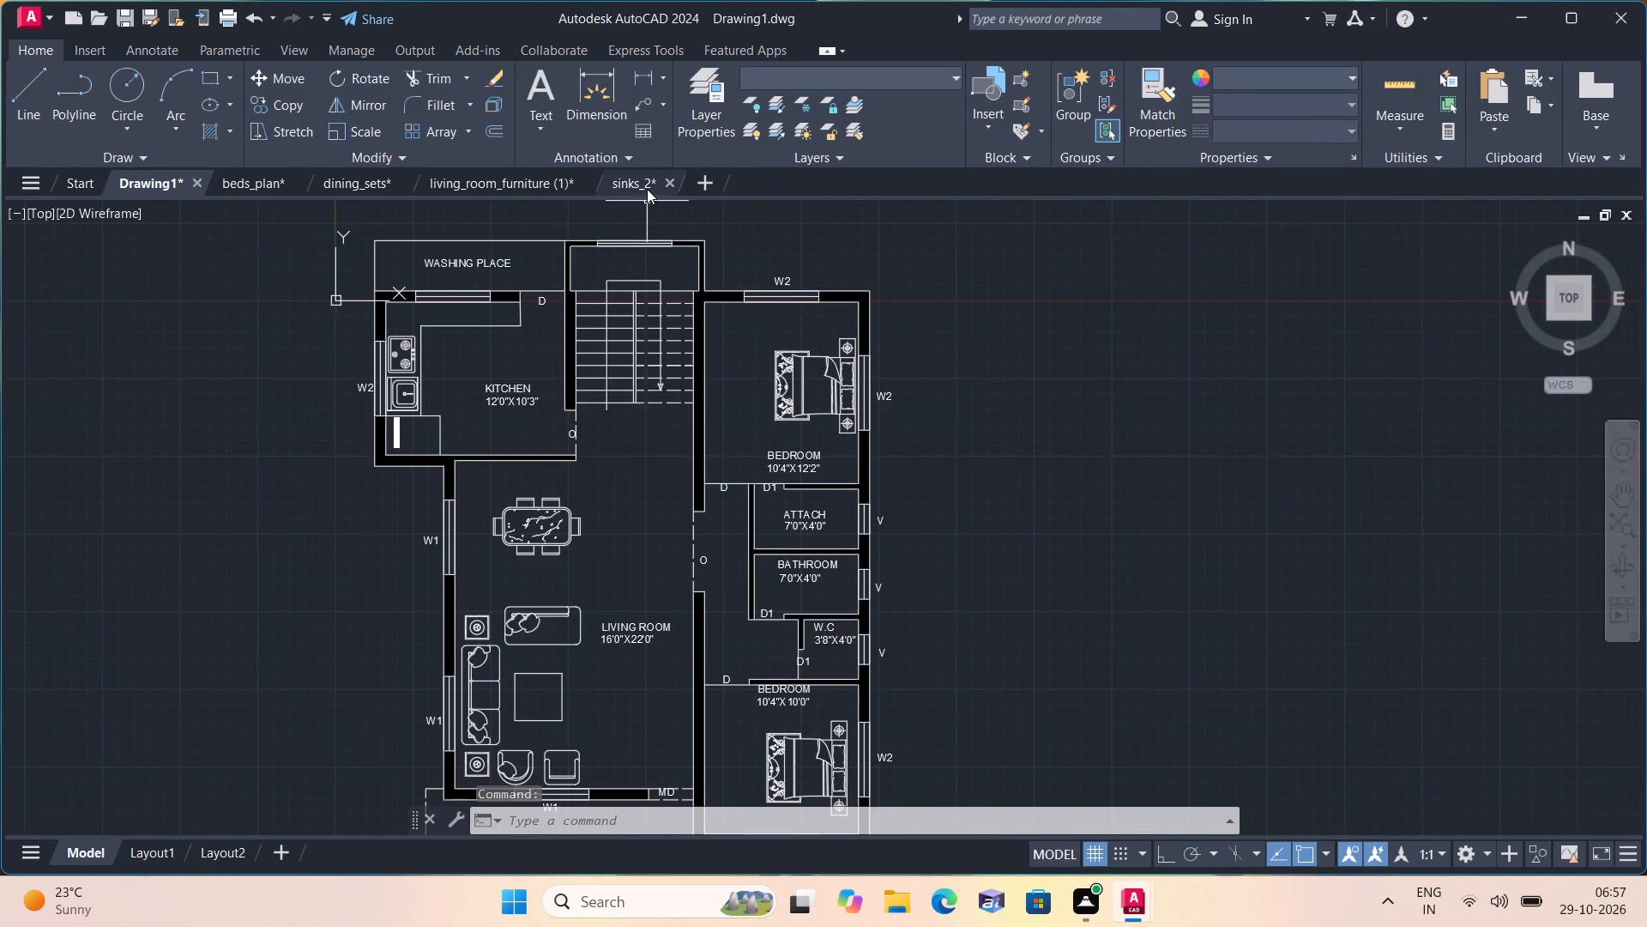
{"action": "left_click", "coordinate": [664, 185]}
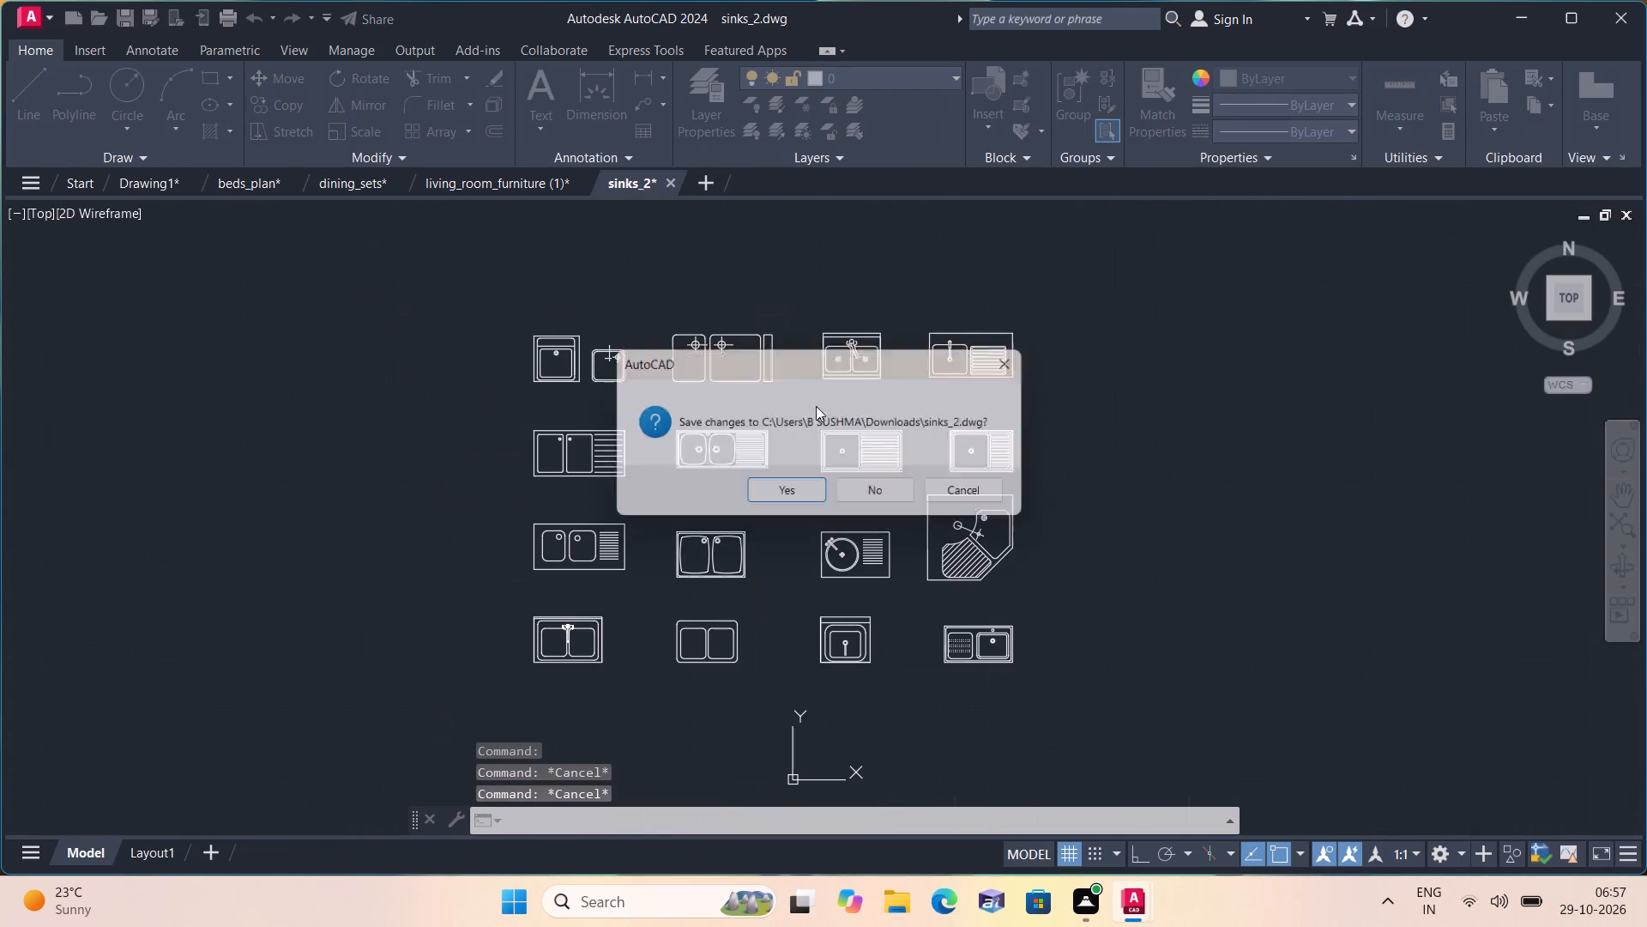
{"action": "left_click", "coordinate": [799, 488]}
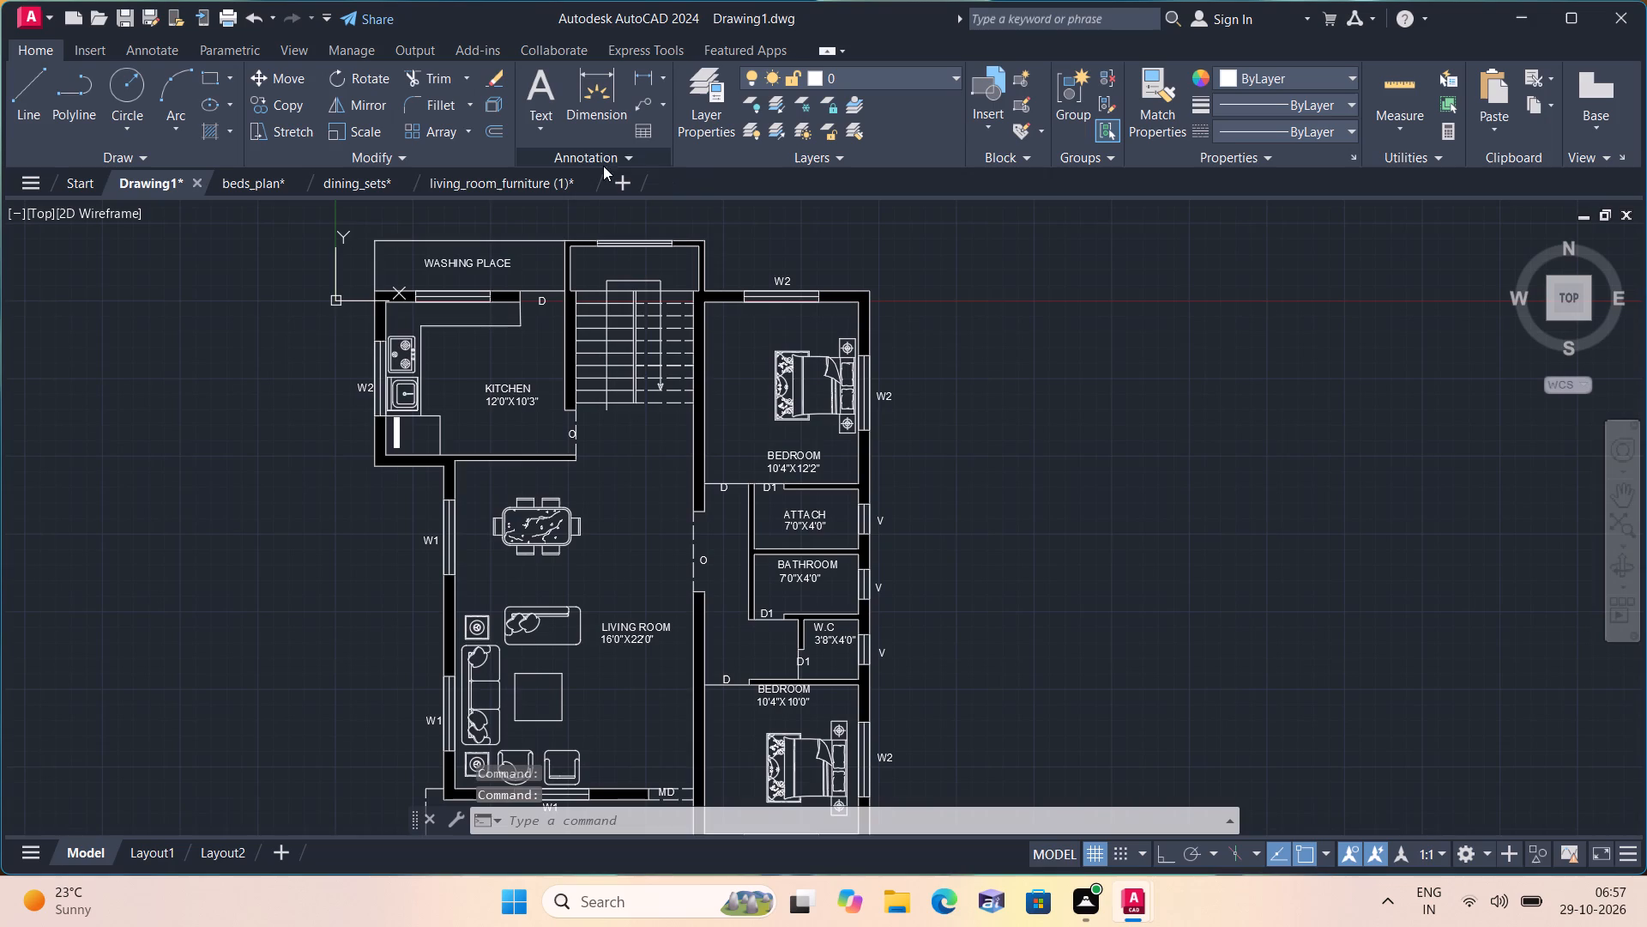
{"action": "left_click", "coordinate": [587, 179]}
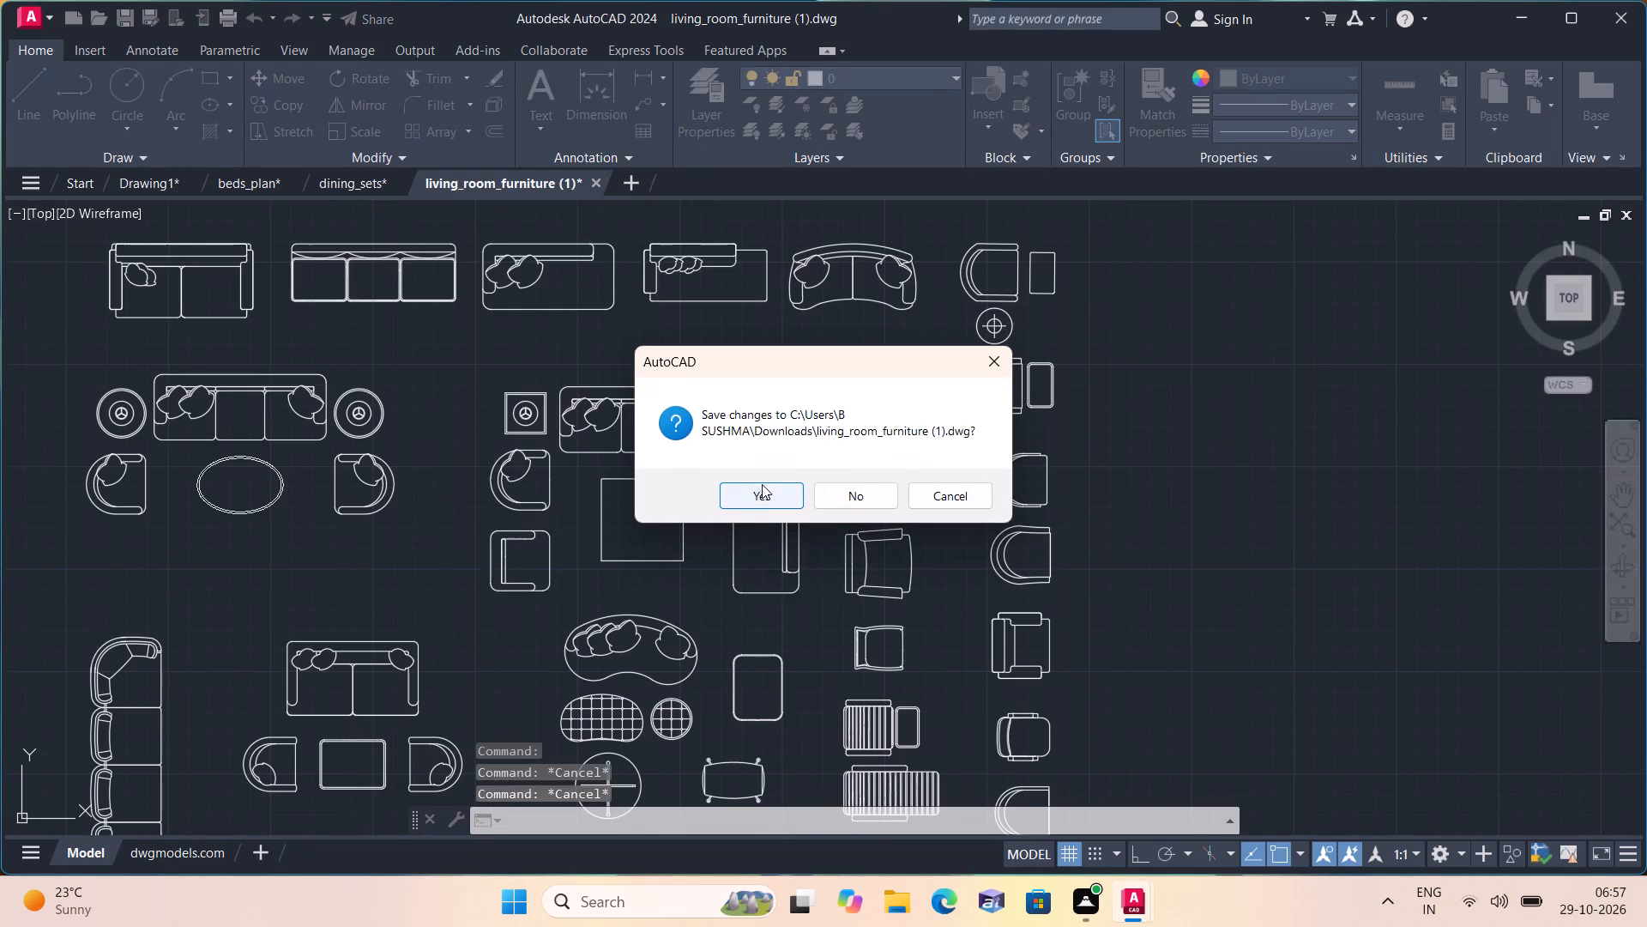
{"action": "left_click", "coordinate": [769, 498]}
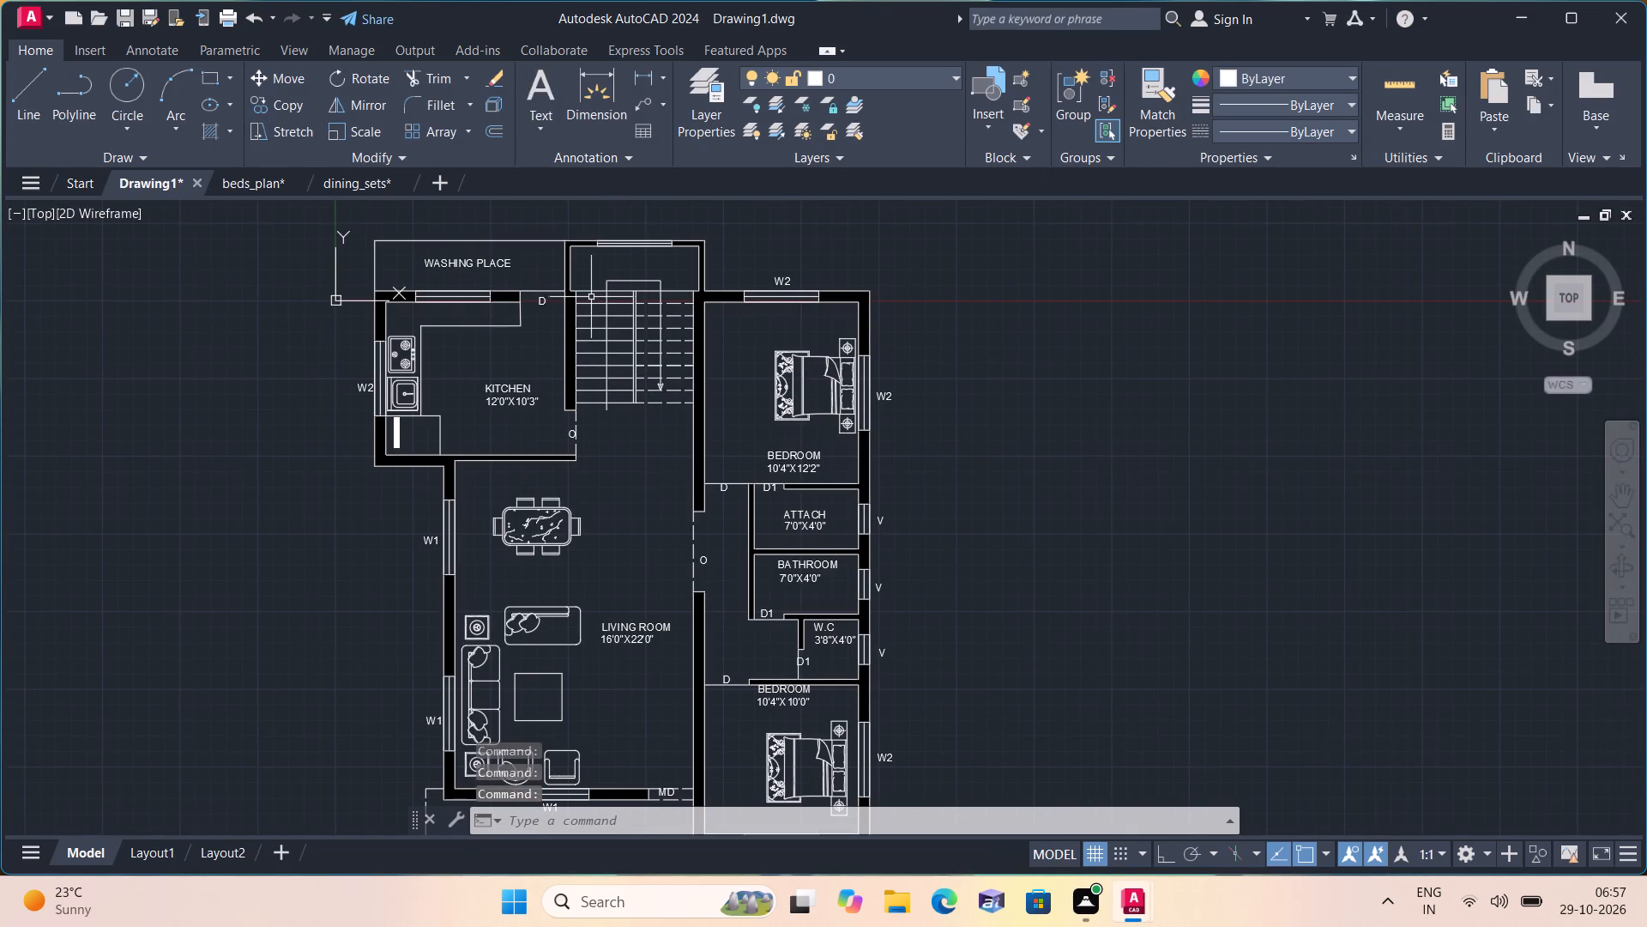
{"action": "left_click", "coordinate": [405, 179]}
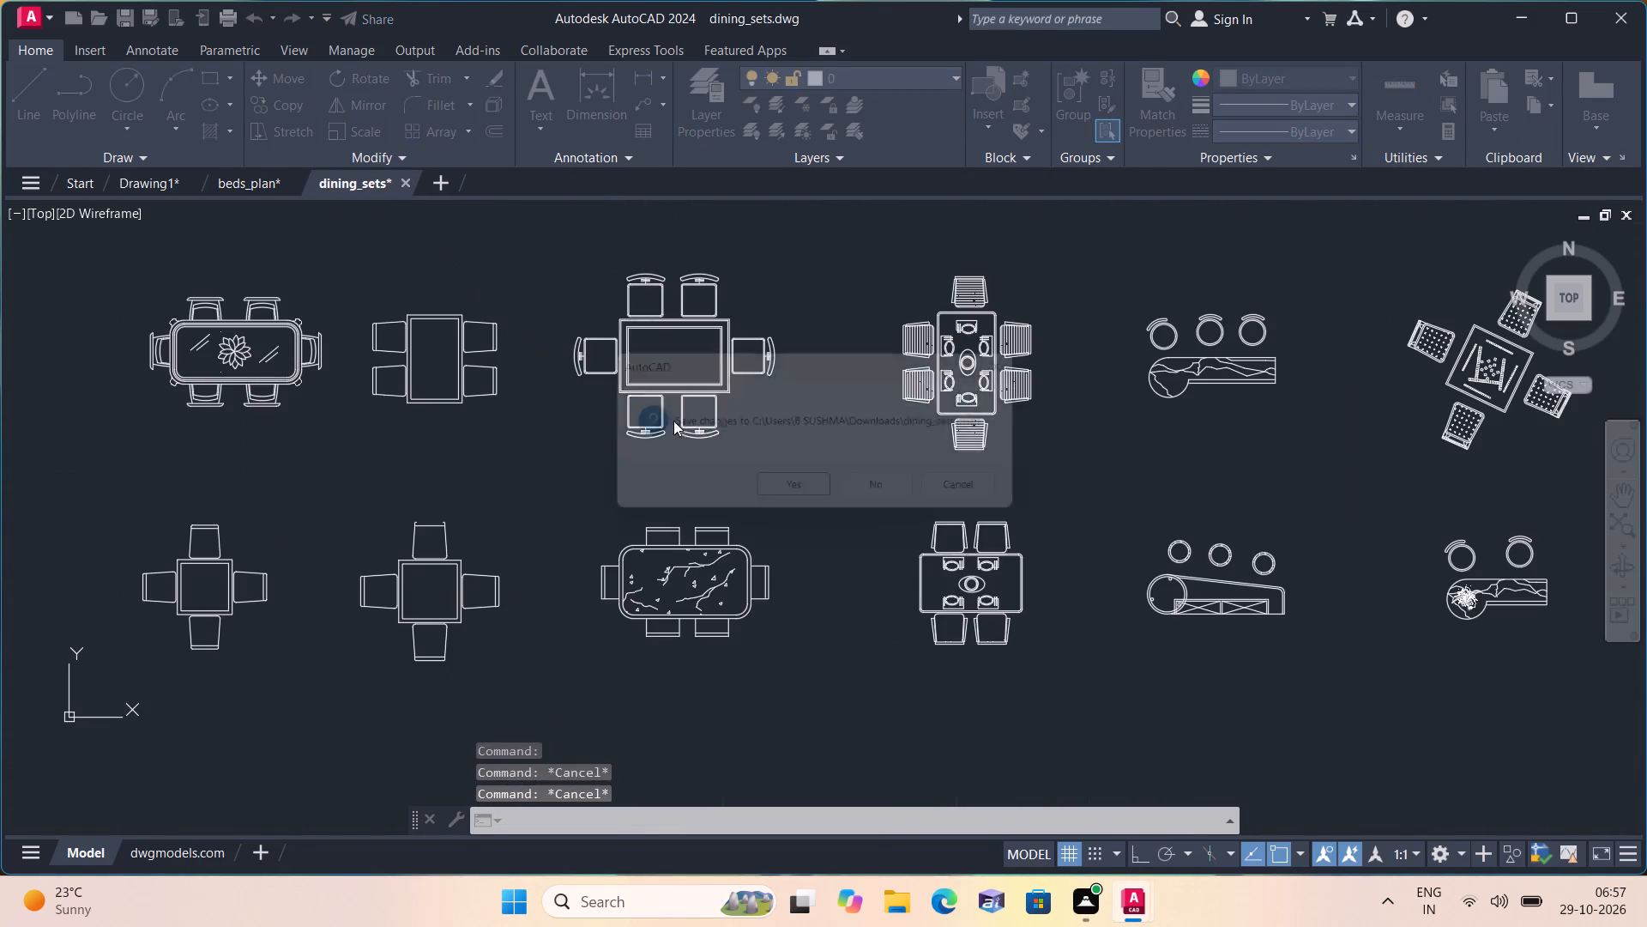
{"action": "left_click", "coordinate": [804, 493]}
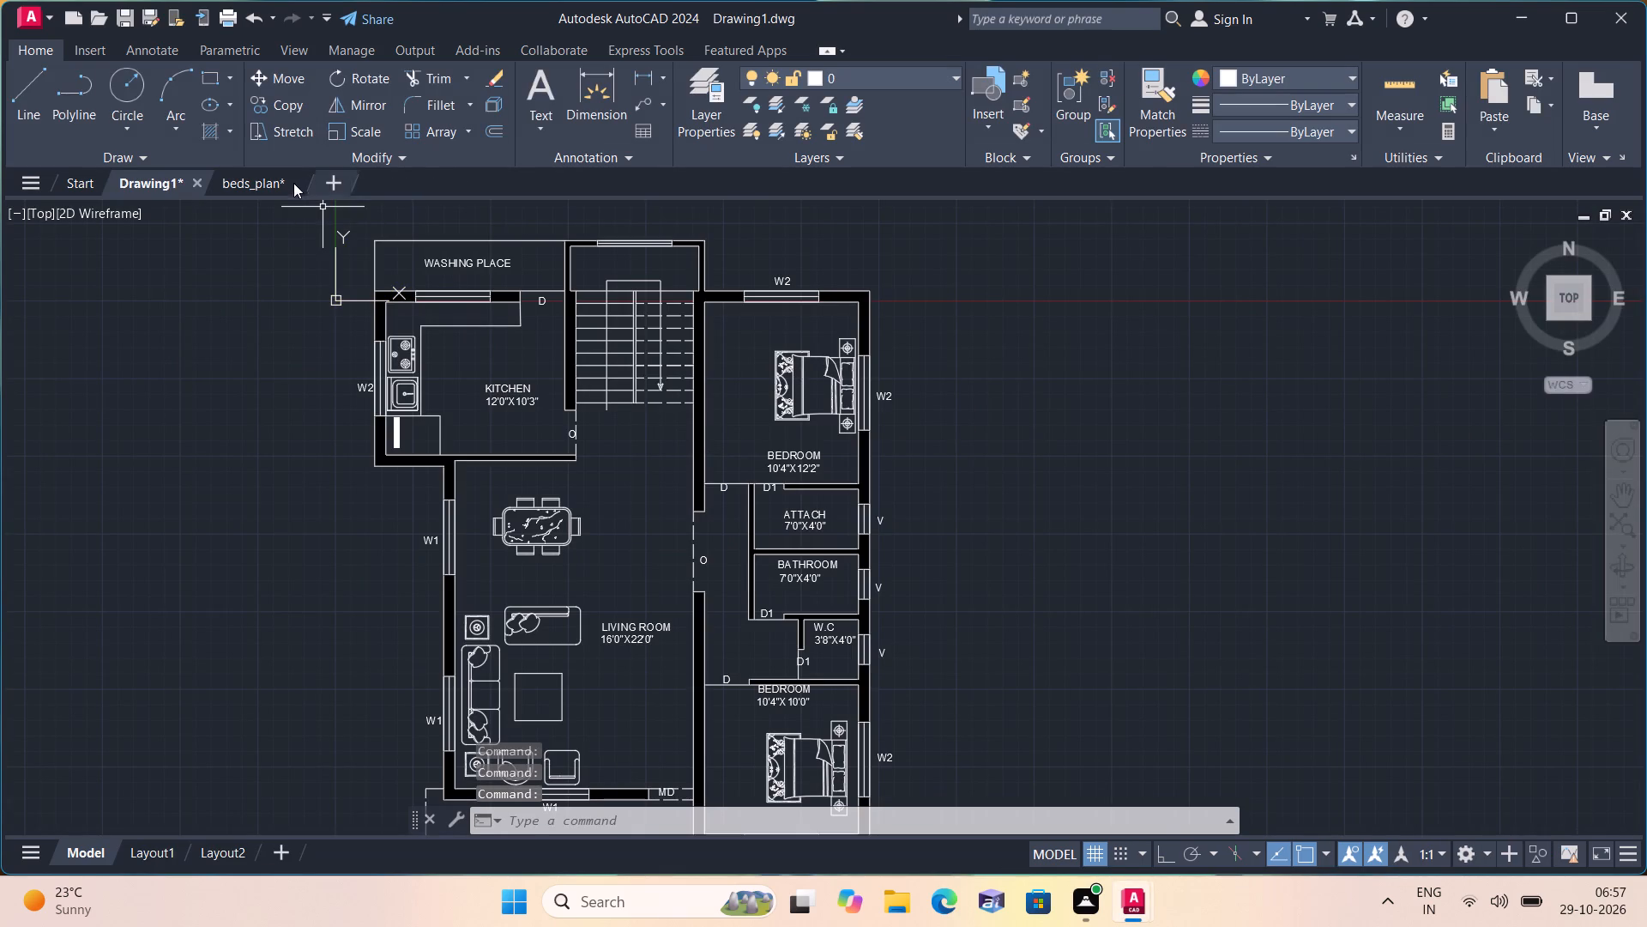
{"action": "left_click", "coordinate": [293, 179]}
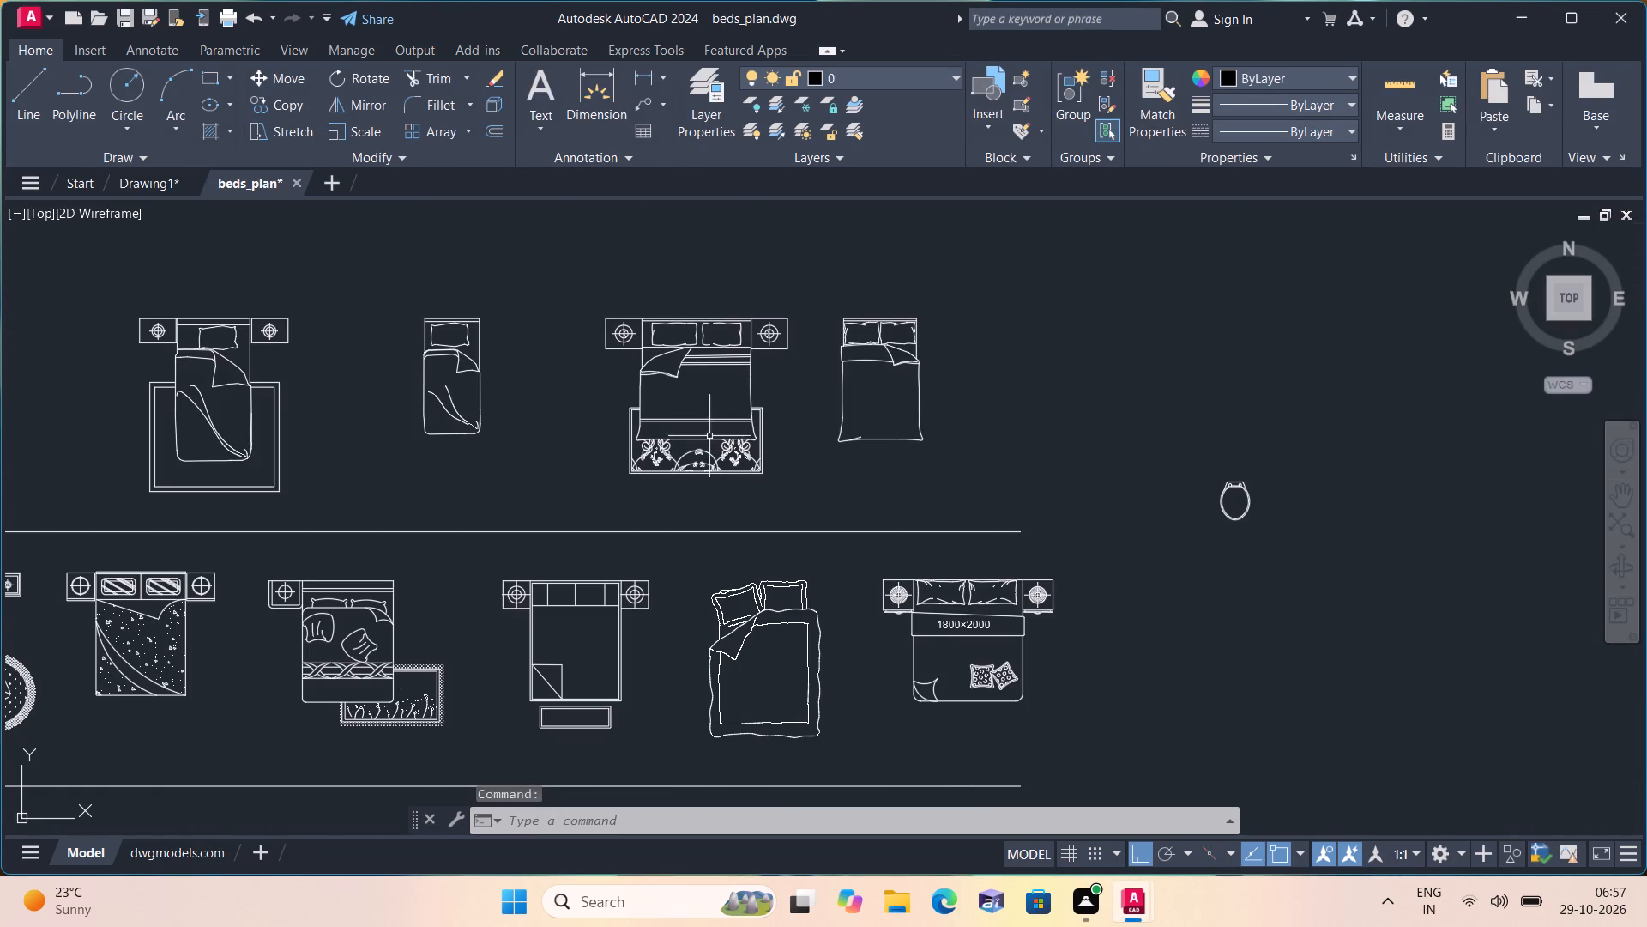
{"action": "left_click", "coordinate": [292, 178]}
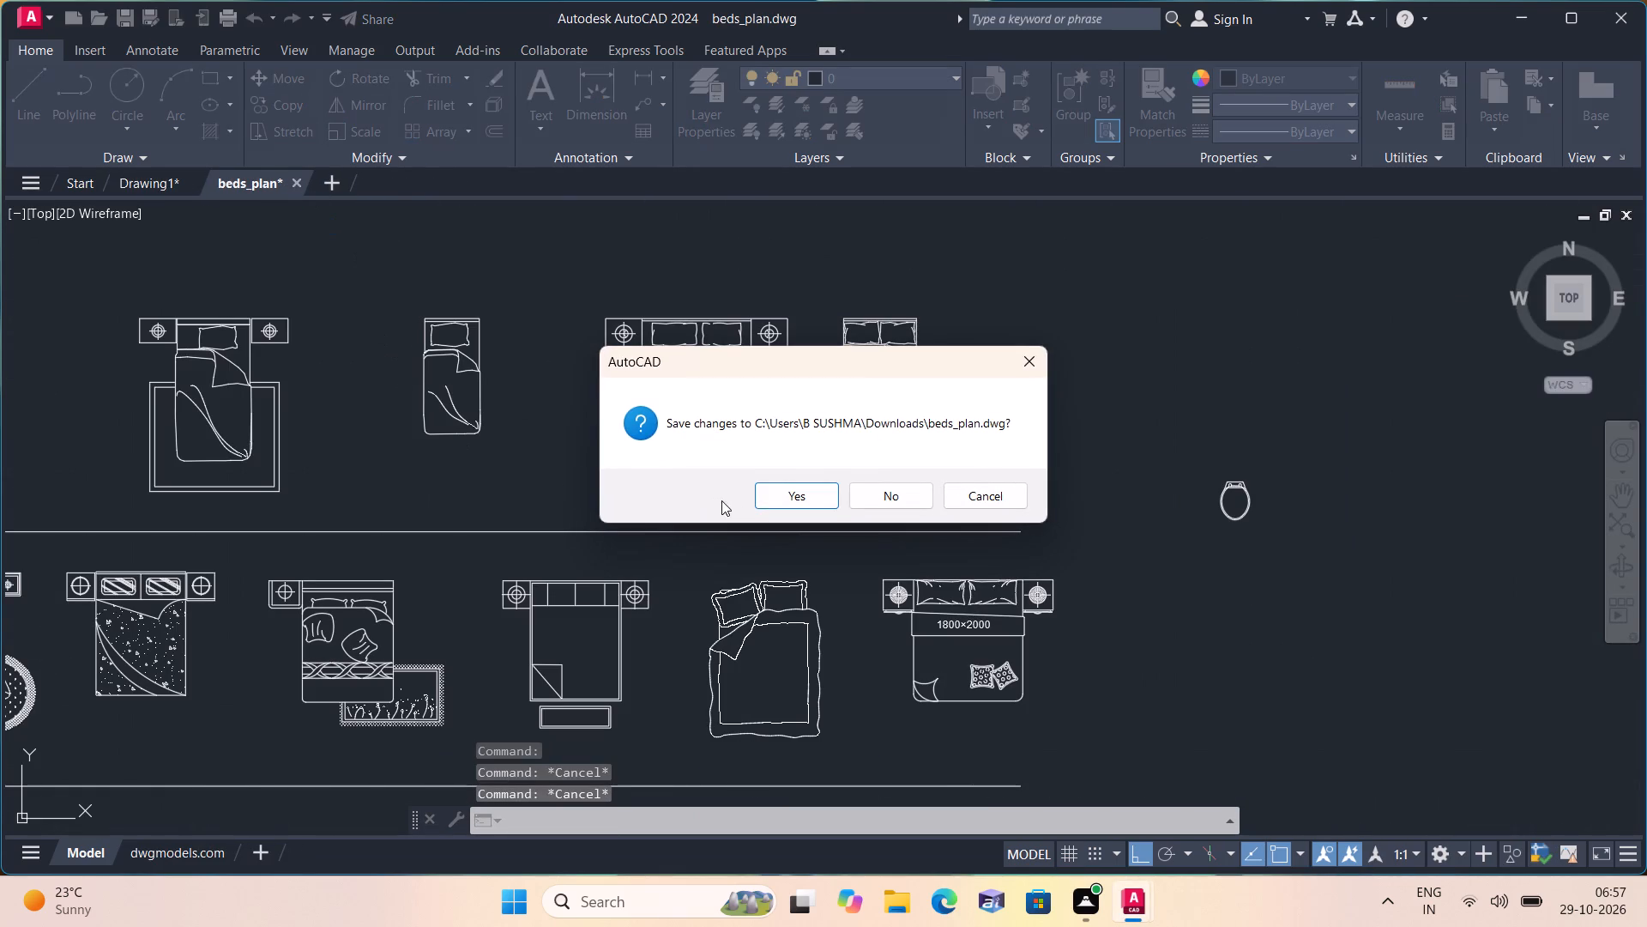
{"action": "left_click", "coordinate": [776, 501]}
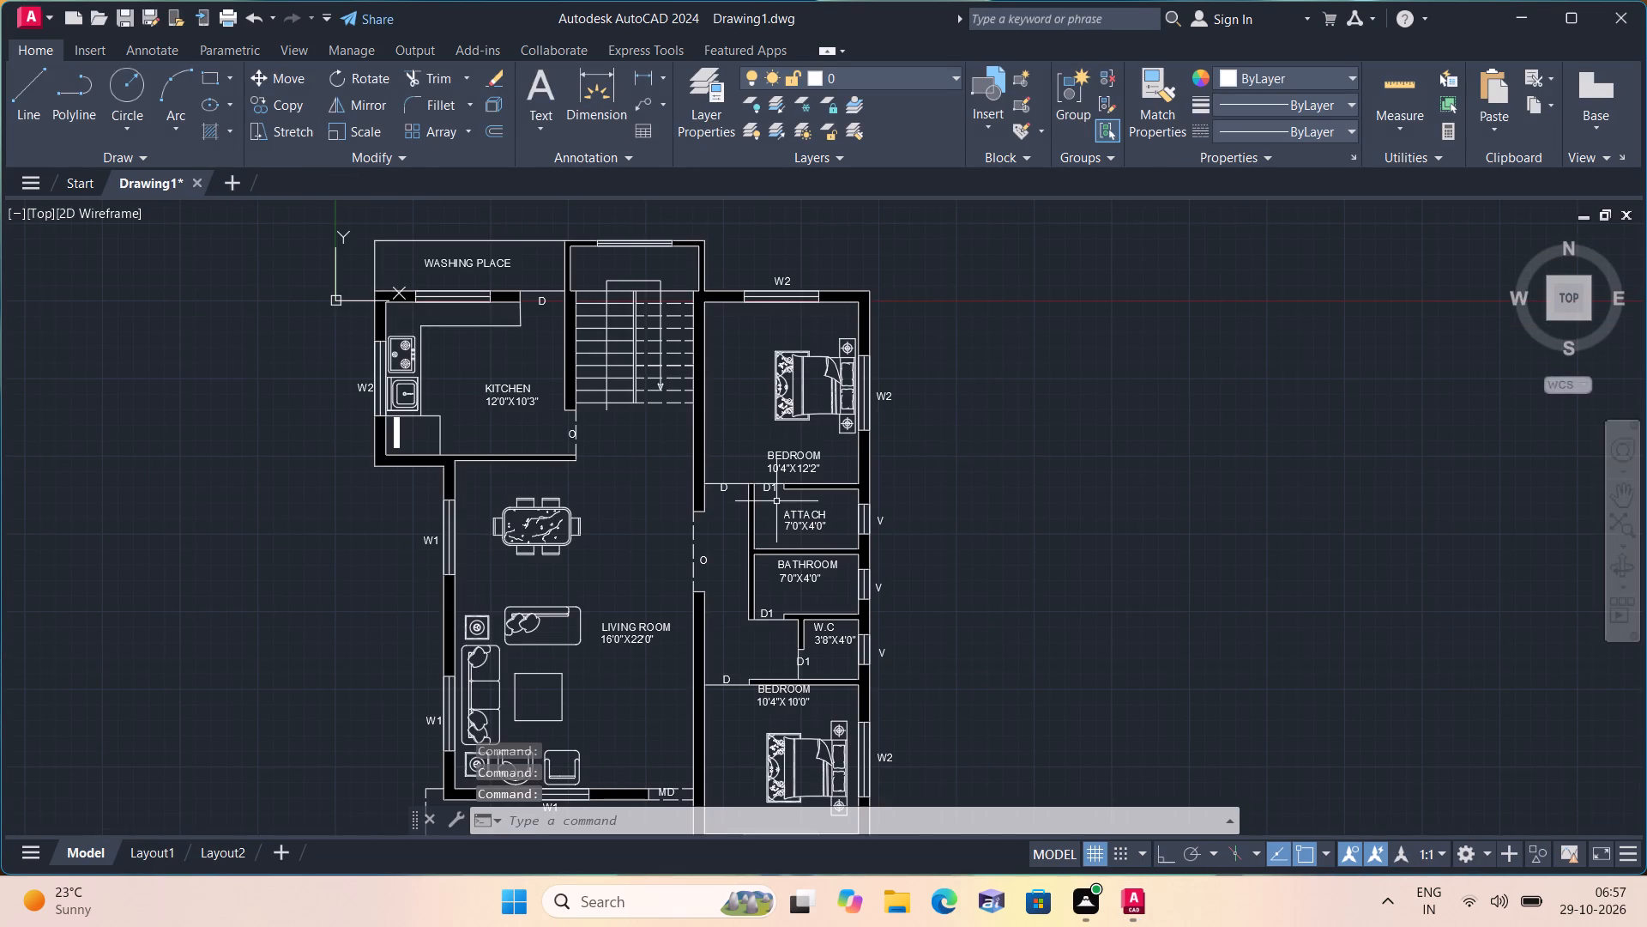
Switch Drawing1 to the 3D Modeling workspace and close the Activity Insights palette.
{"action": "scroll", "coordinate": [776, 501], "scroll_direction": "down", "scroll_amount": 1}
{"action": "middle_click_drag", "start_coordinate": [770, 500], "coordinate": [542, 411]}
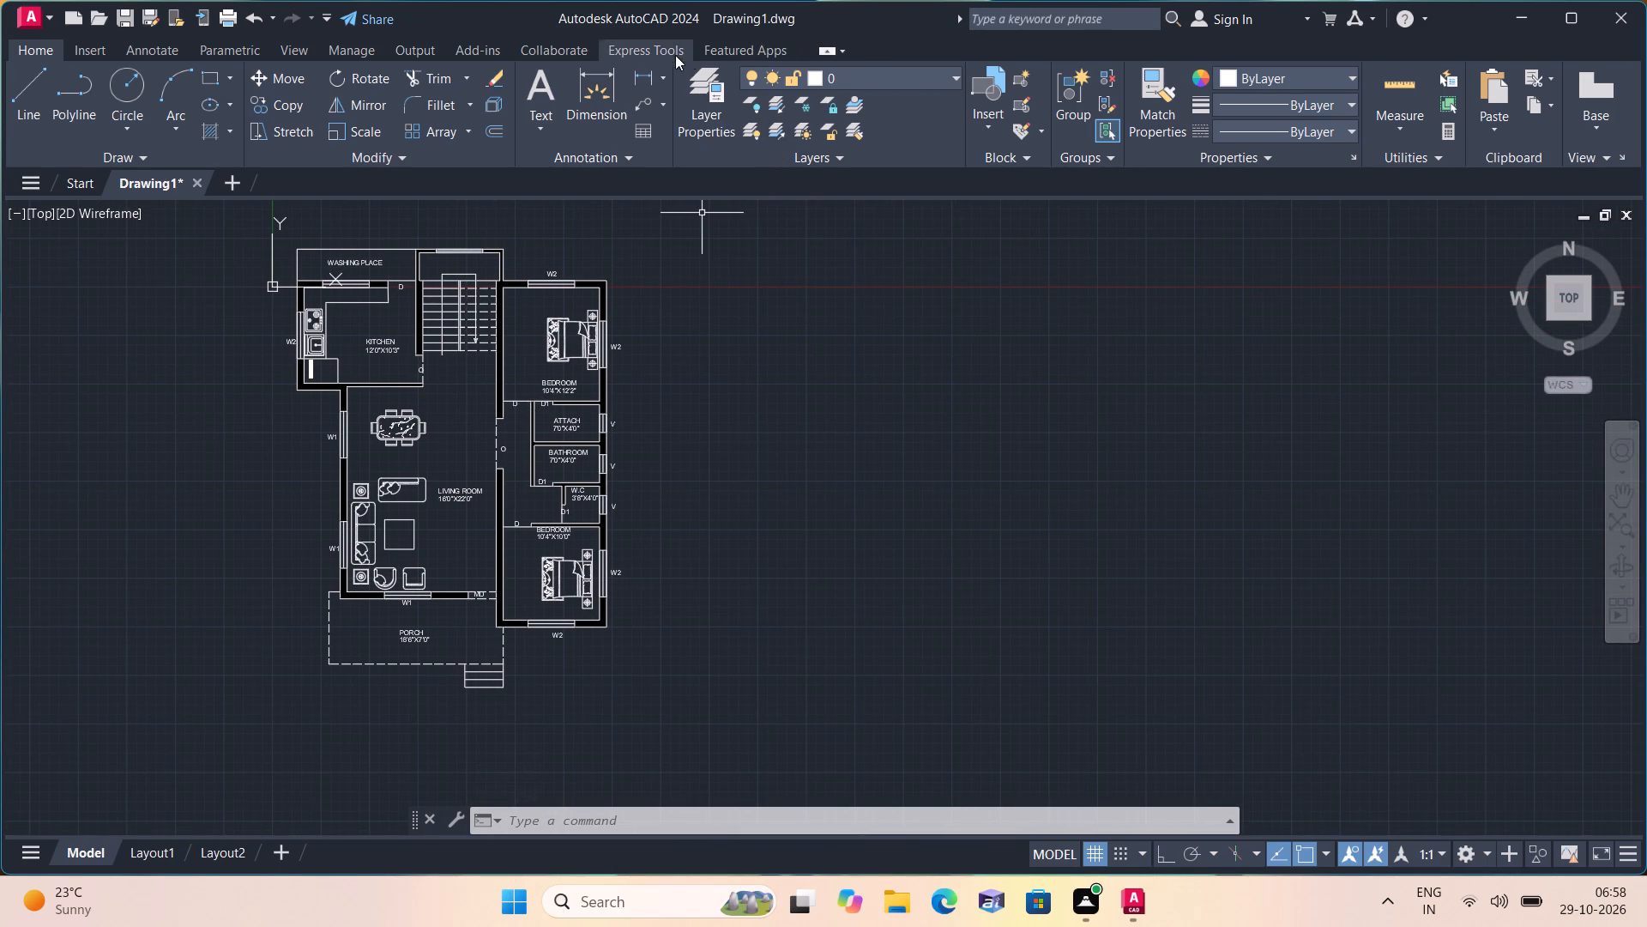
{"action": "left_click", "coordinate": [326, 23]}
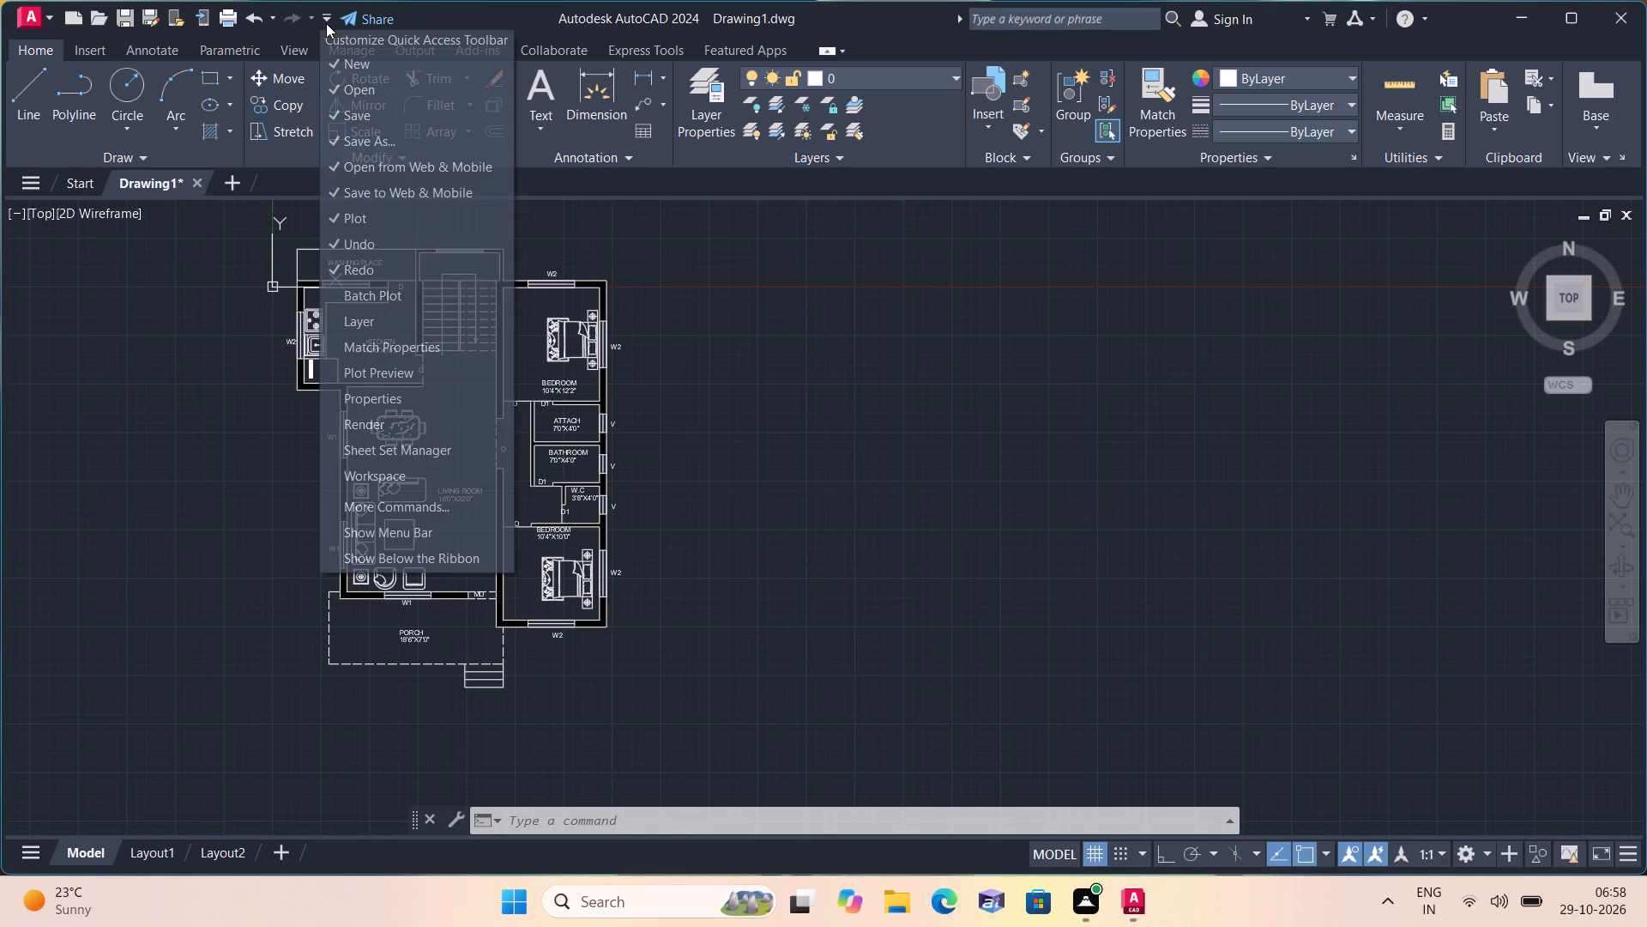
{"action": "left_click", "coordinate": [693, 235]}
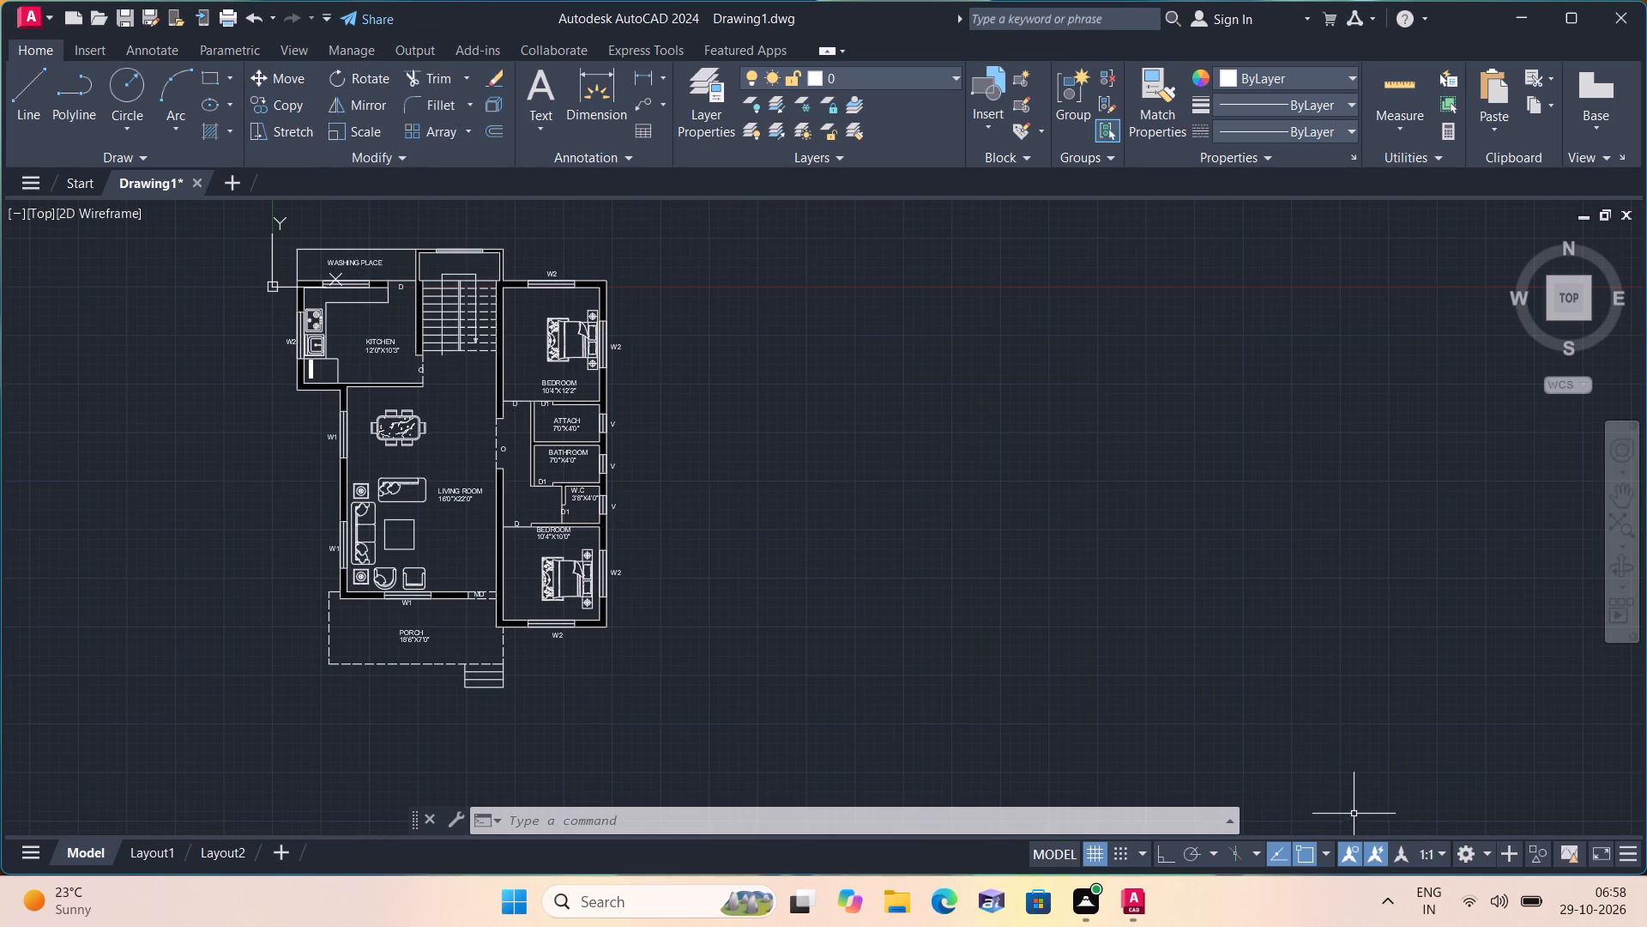
{"action": "left_click", "coordinate": [1490, 847]}
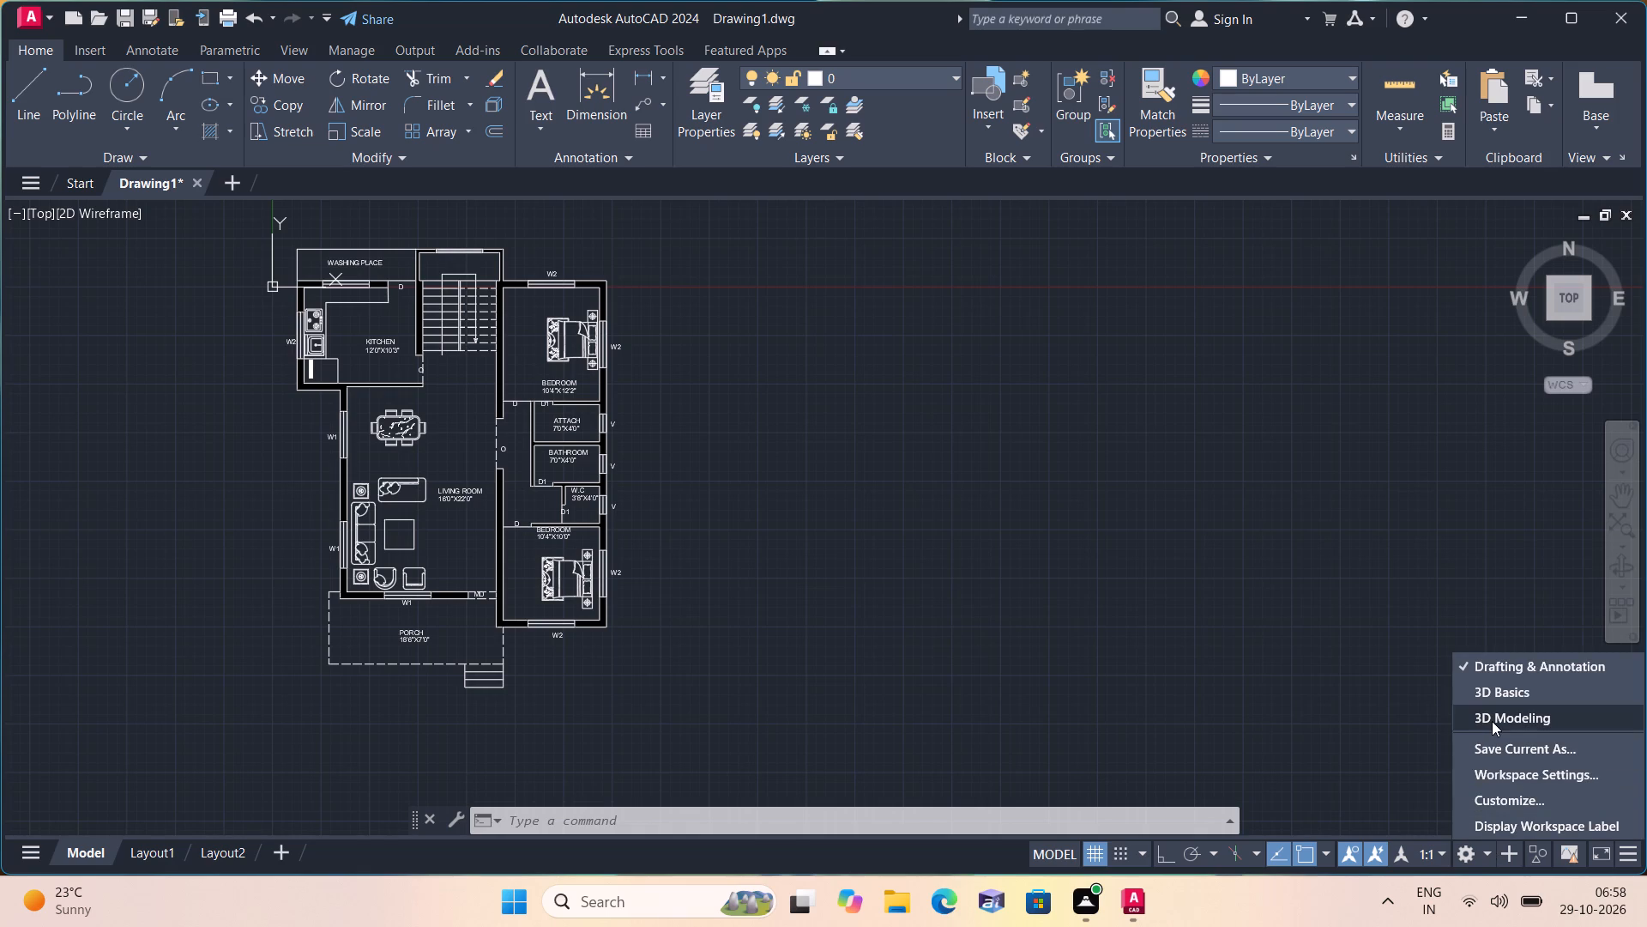
{"action": "left_click", "coordinate": [1492, 721]}
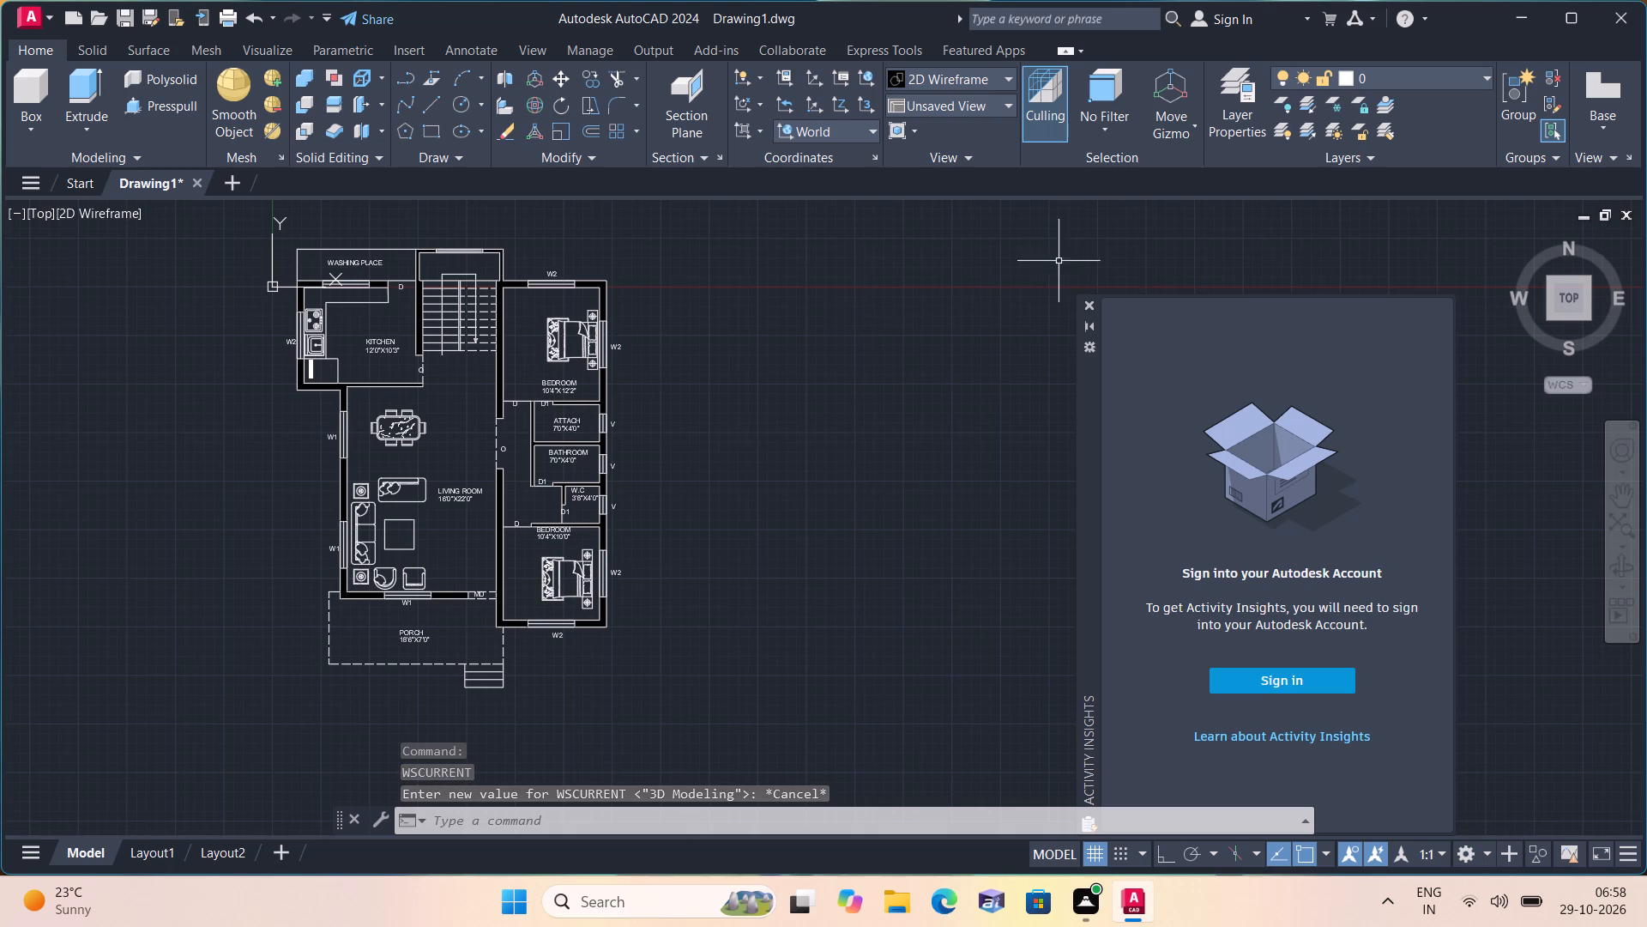
{"action": "left_click", "coordinate": [1090, 303]}
Delete the large solid hatch that fills the kitchen, staircase and living room walls.
{"action": "scroll", "coordinate": [389, 271], "scroll_direction": "up", "scroll_amount": 2}
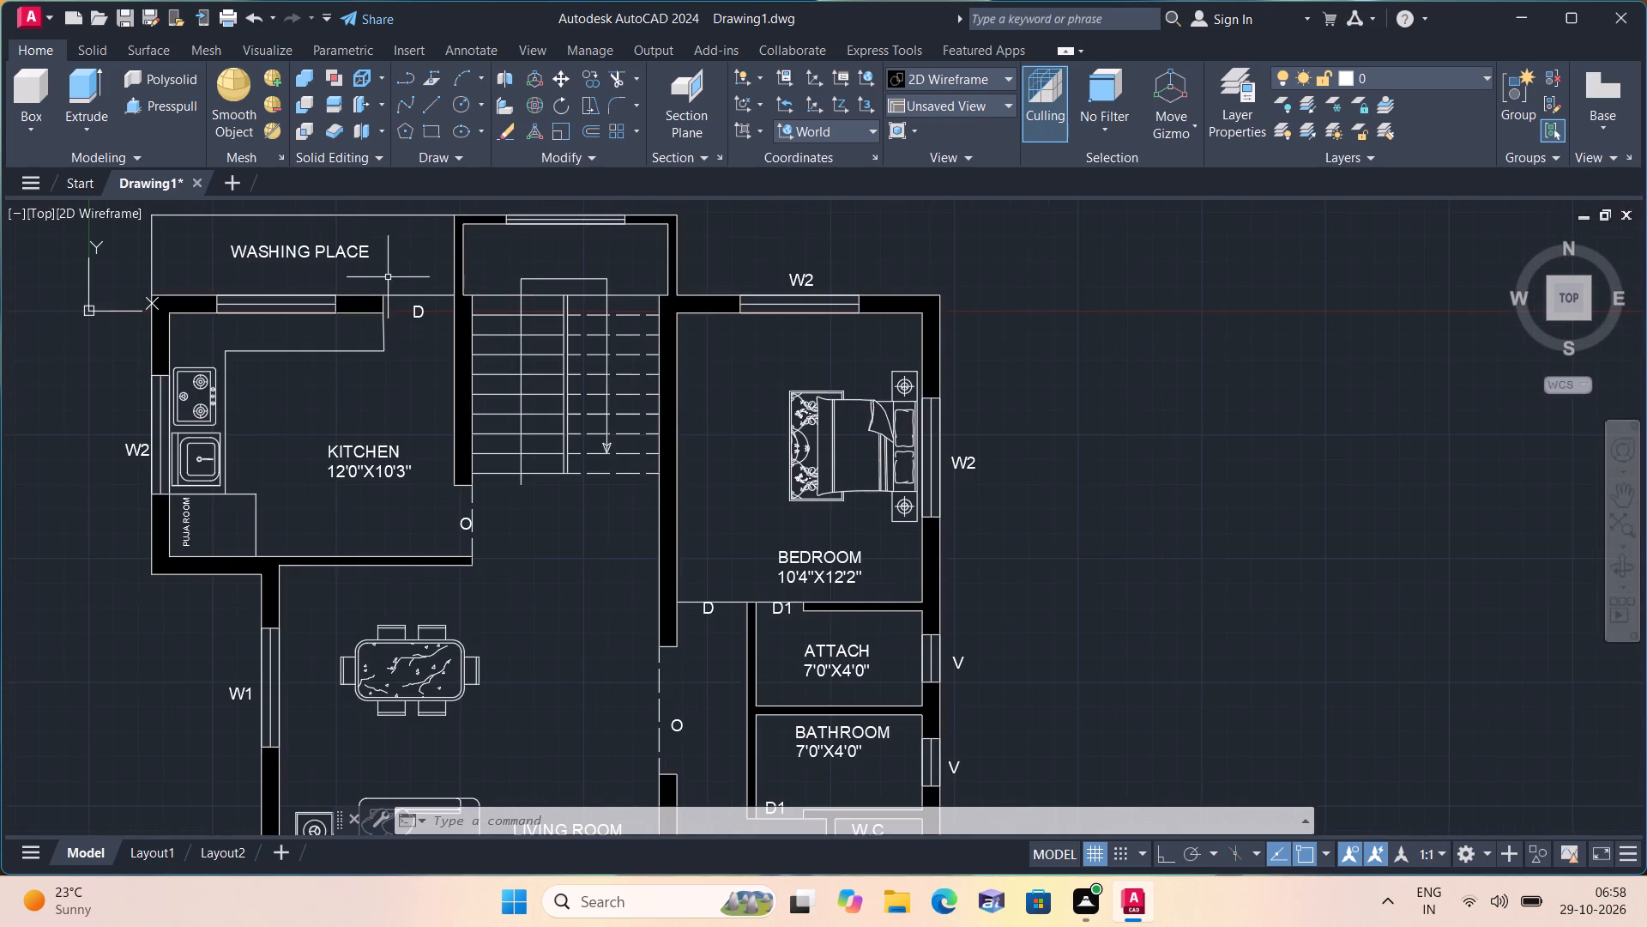
{"action": "middle_click_drag", "start_coordinate": [367, 310], "coordinate": [598, 308]}
{"action": "scroll", "coordinate": [552, 312], "scroll_direction": "down", "scroll_amount": 1}
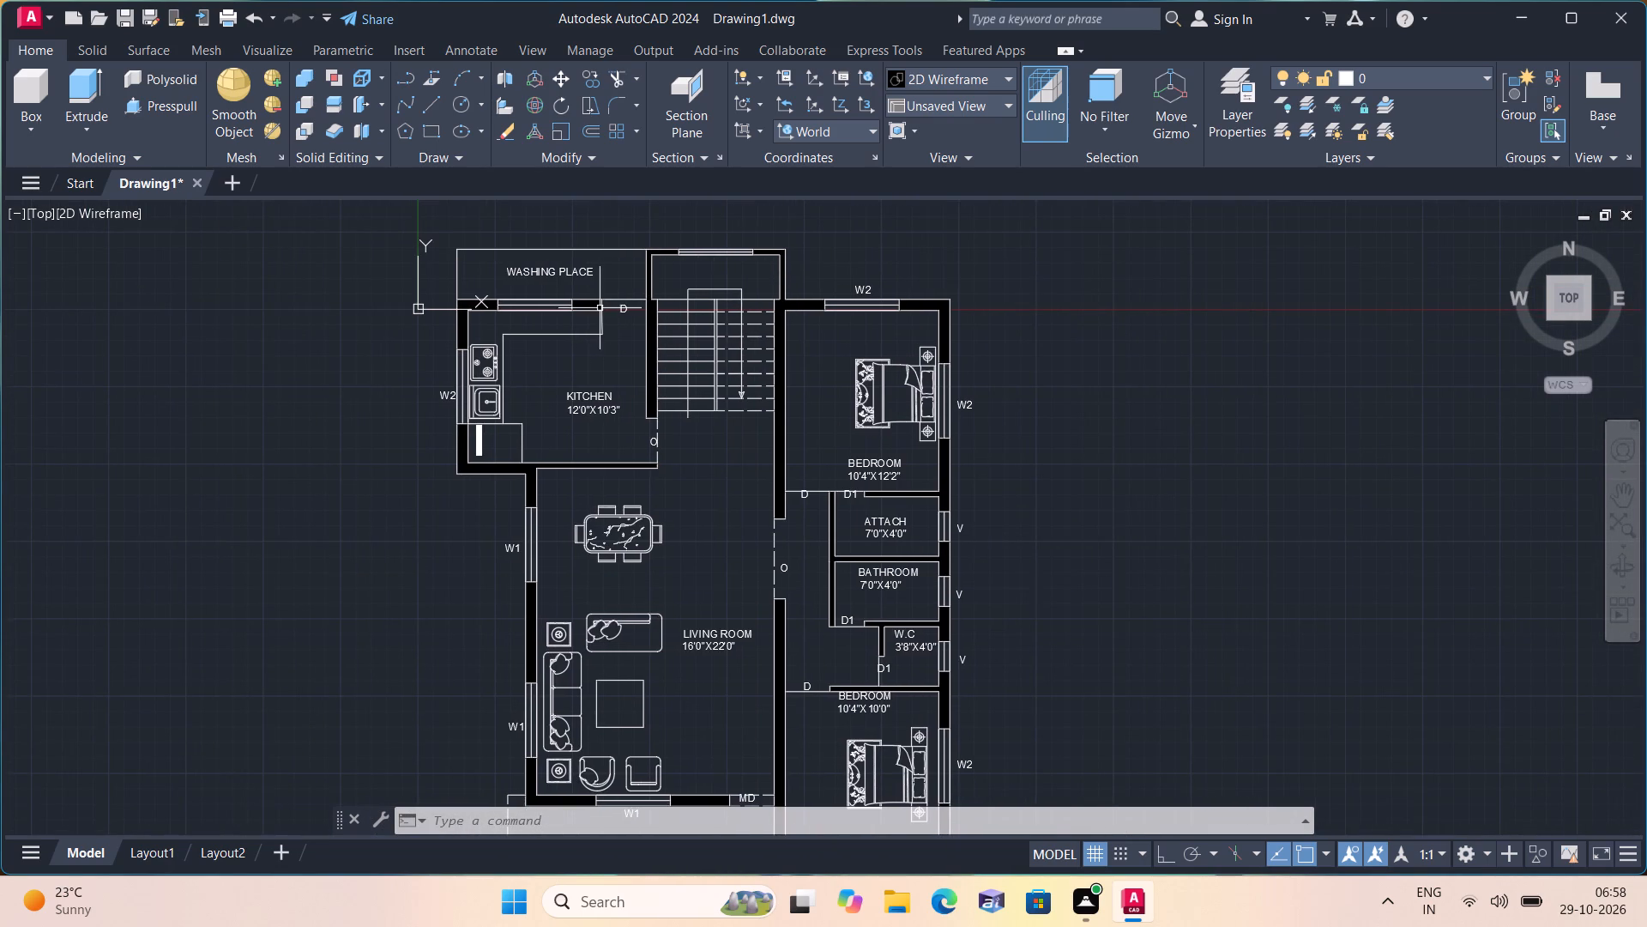
{"action": "scroll", "coordinate": [596, 306], "scroll_direction": "up", "scroll_amount": 2}
{"action": "left_click", "coordinate": [563, 297]}
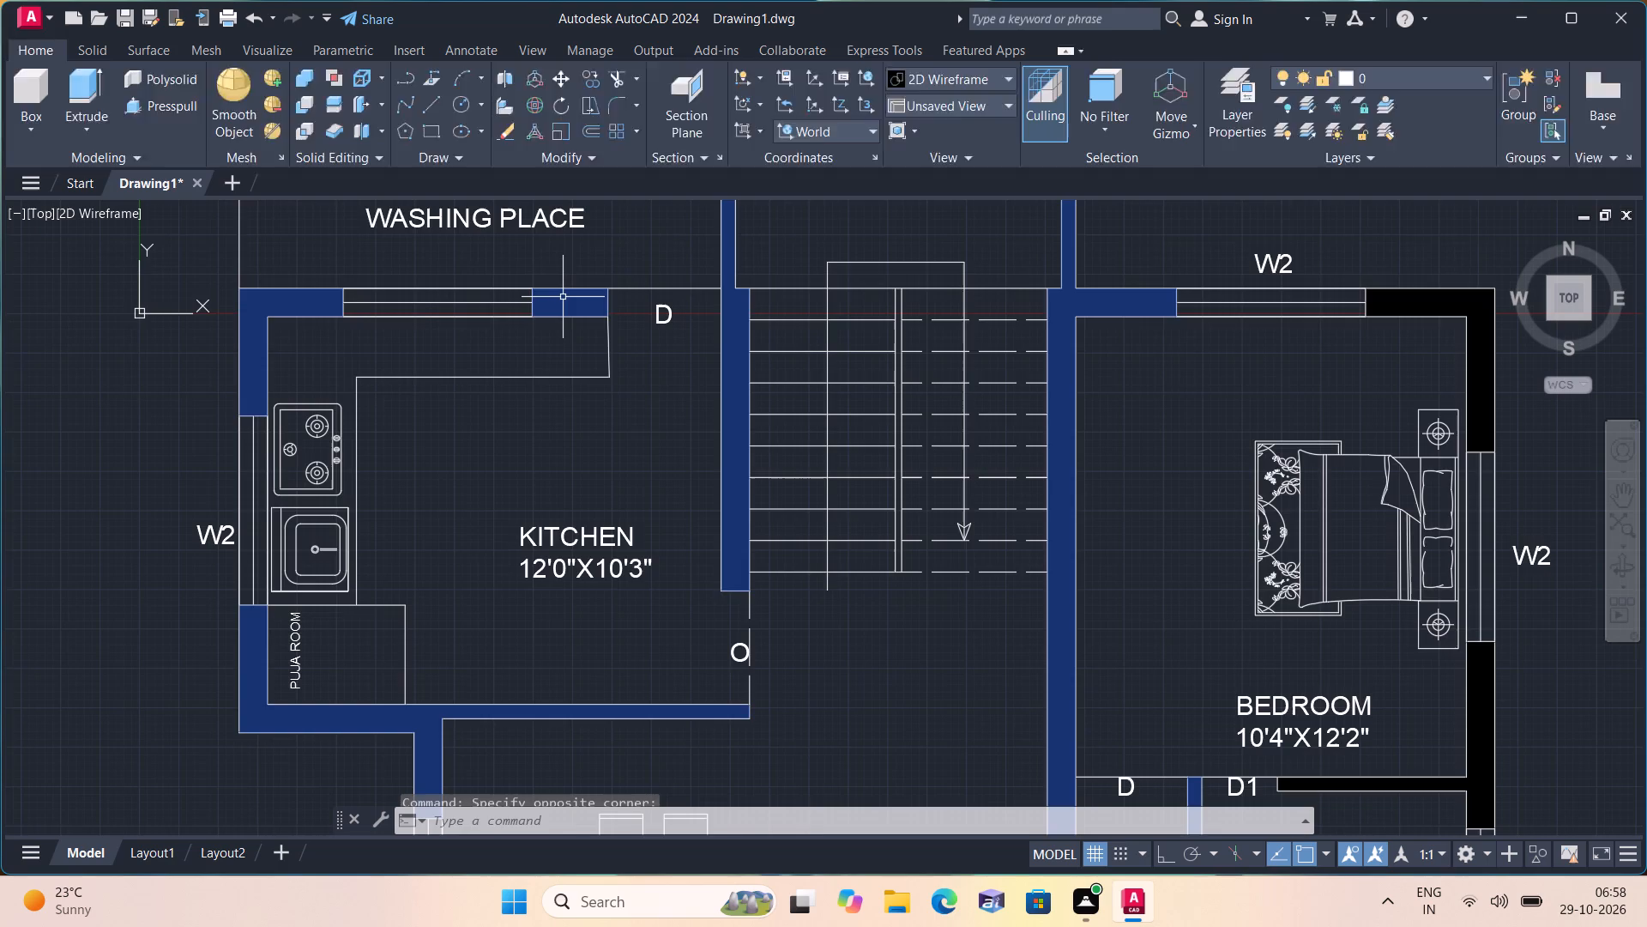
{"action": "scroll", "coordinate": [563, 297], "scroll_direction": "down", "scroll_amount": 1}
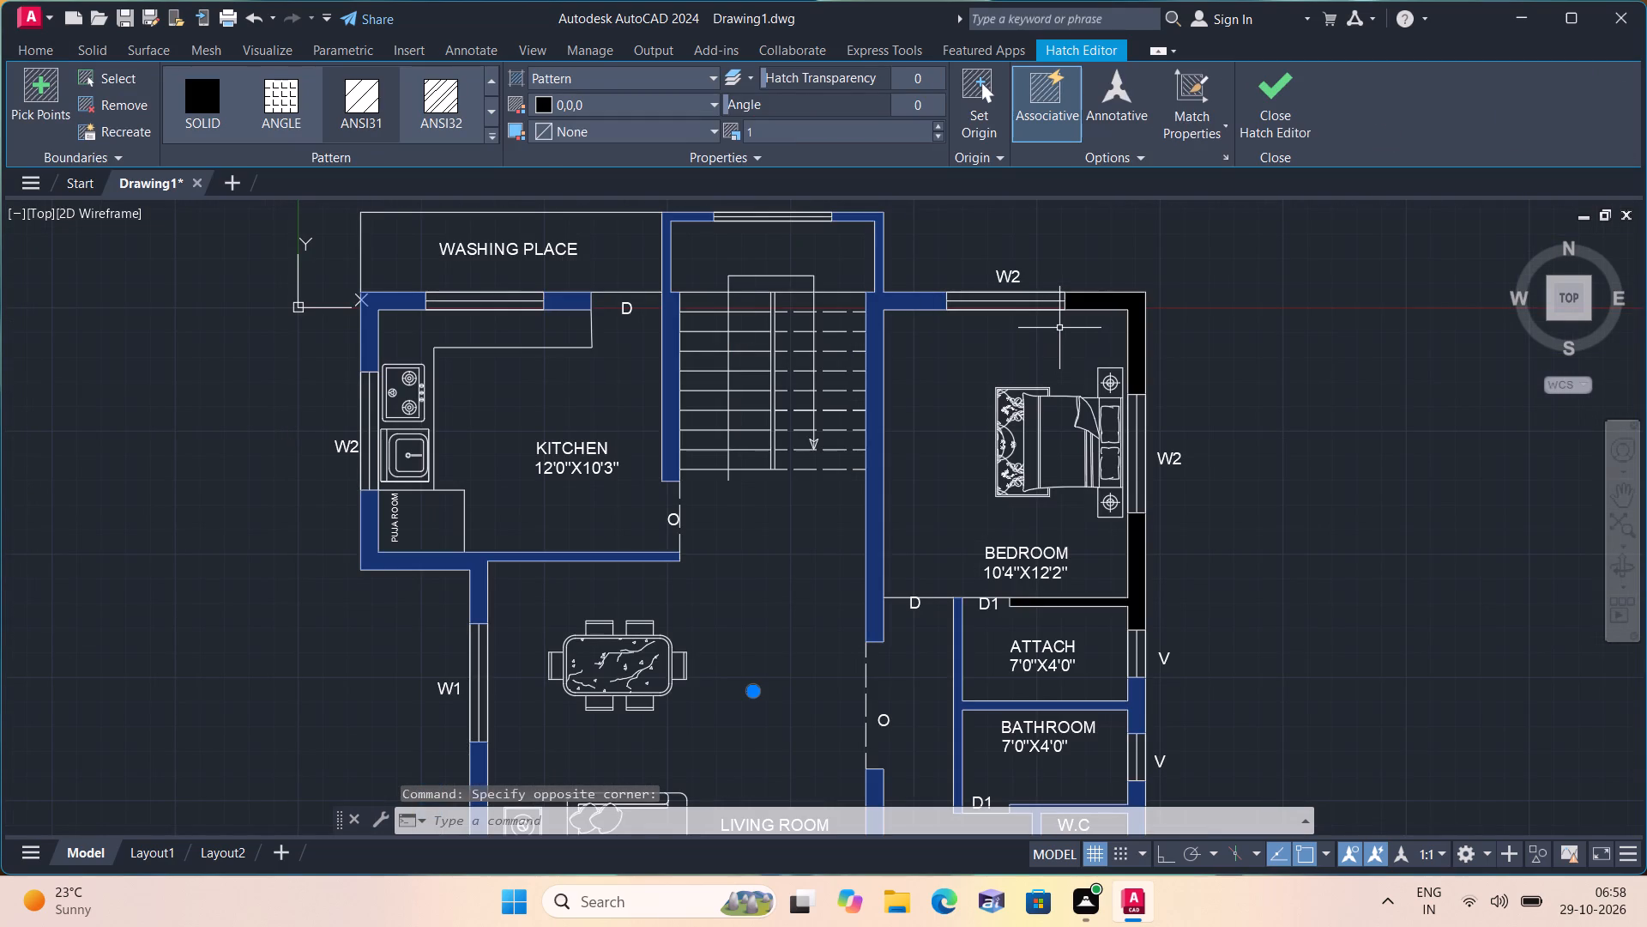
{"action": "key", "text": "Delete"}
Delete the remaining solid wall hatch at the northeast corner of the 10'4"X12'2" bedroom, keeping the wall lines.
{"action": "left_click", "coordinate": [1129, 309]}
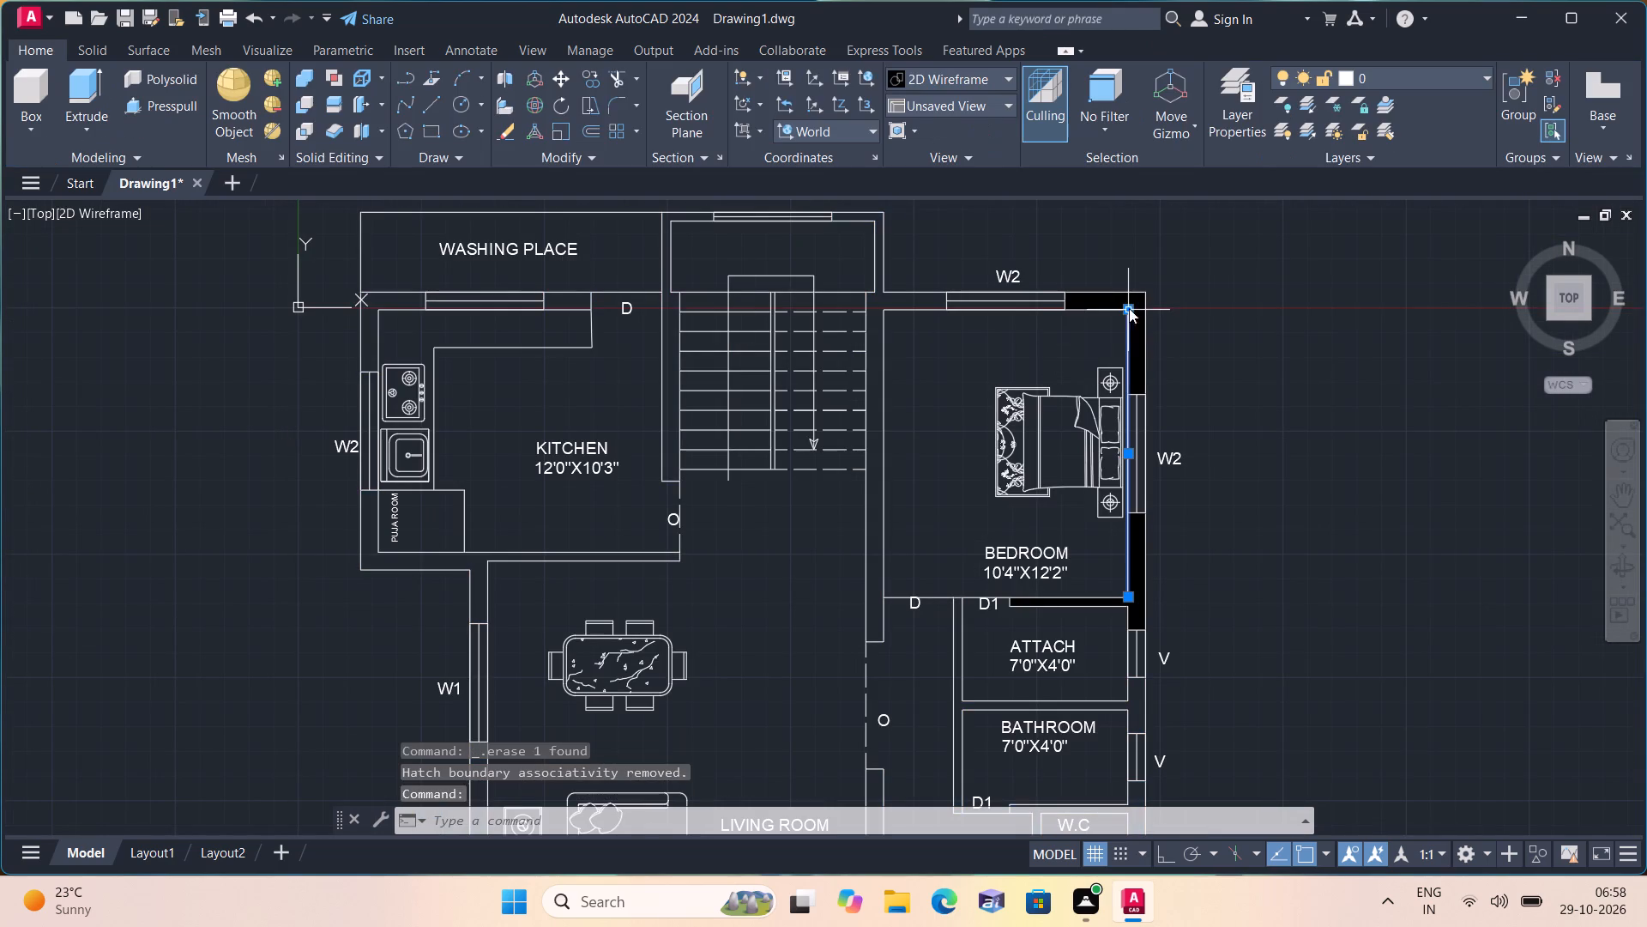
{"action": "key", "text": "Delete"}
{"action": "key", "text": "Escape"}
{"action": "scroll", "coordinate": [1144, 314], "scroll_direction": "up", "scroll_amount": 1}
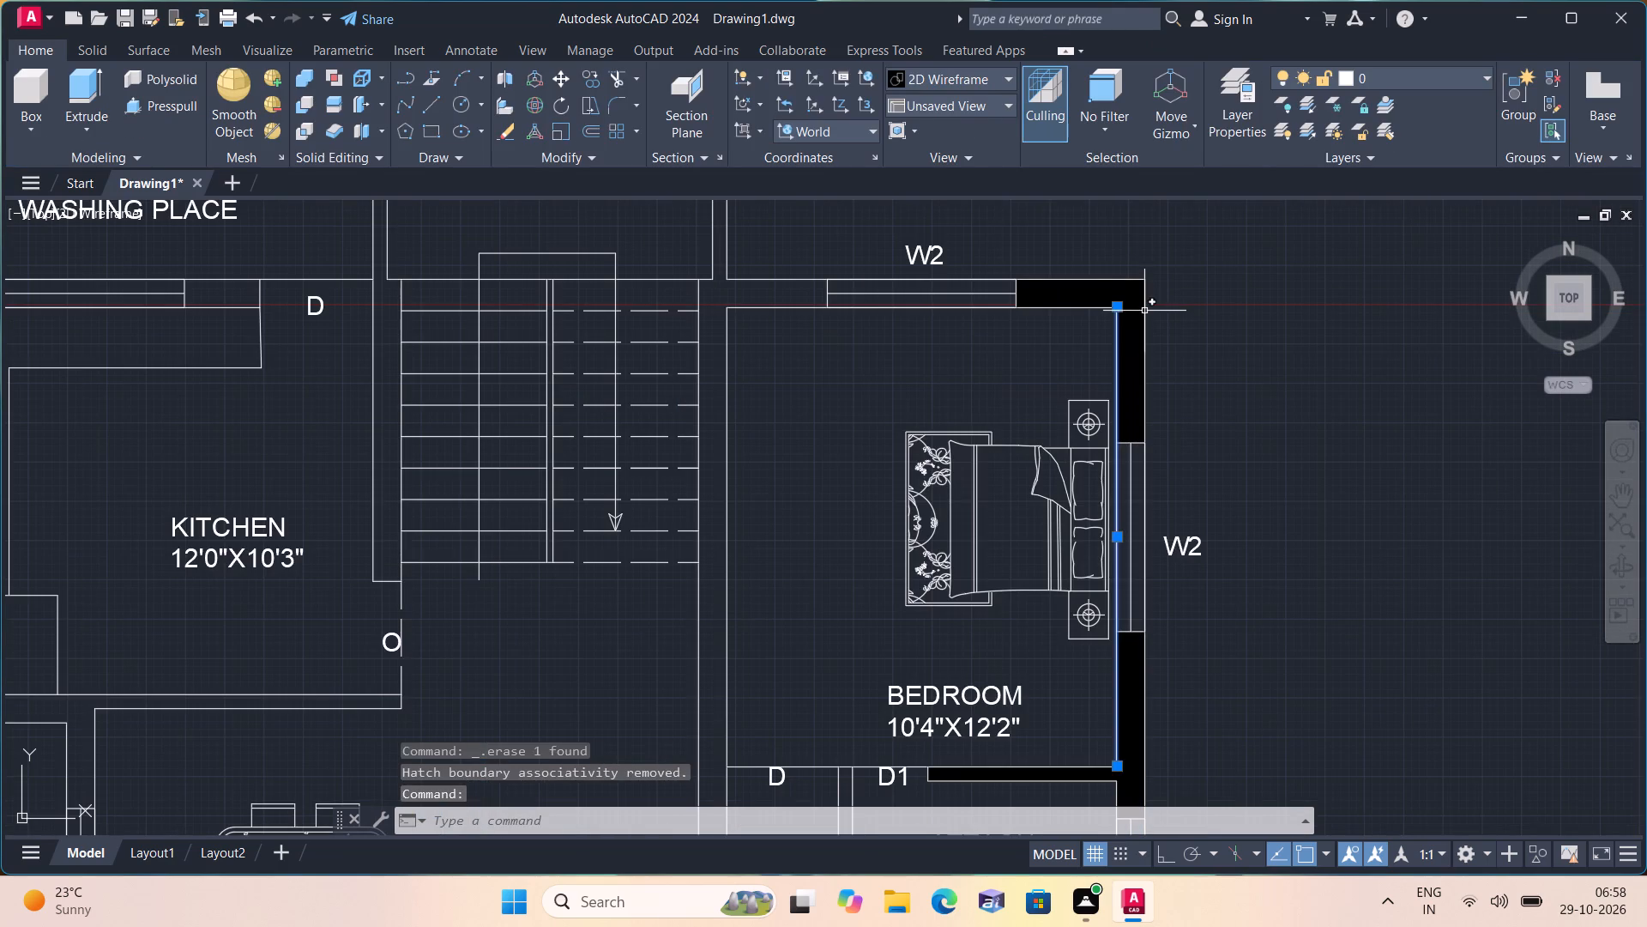
{"action": "key", "text": "Escape"}
{"action": "left_click", "coordinate": [1128, 304]}
{"action": "scroll", "coordinate": [1128, 304], "scroll_direction": "down", "scroll_amount": 1}
{"action": "key", "text": "Delete"}
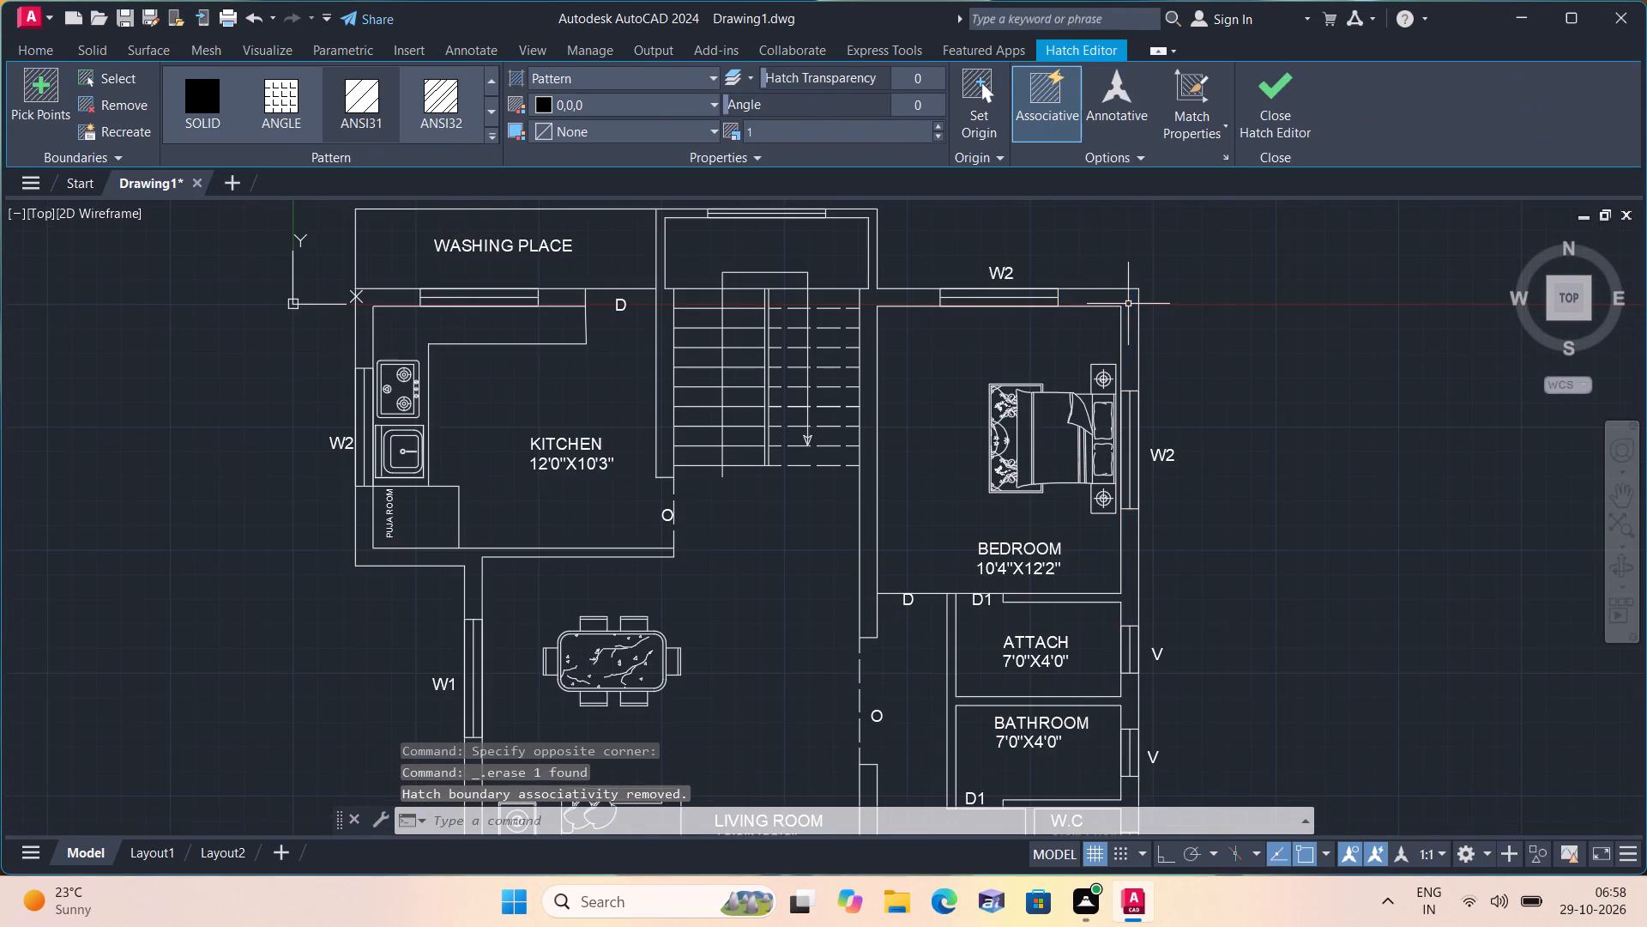
{"action": "scroll", "coordinate": [1128, 304], "scroll_direction": "down", "scroll_amount": 1}
{"action": "middle_click_drag", "start_coordinate": [1161, 456], "coordinate": [1084, 297]}
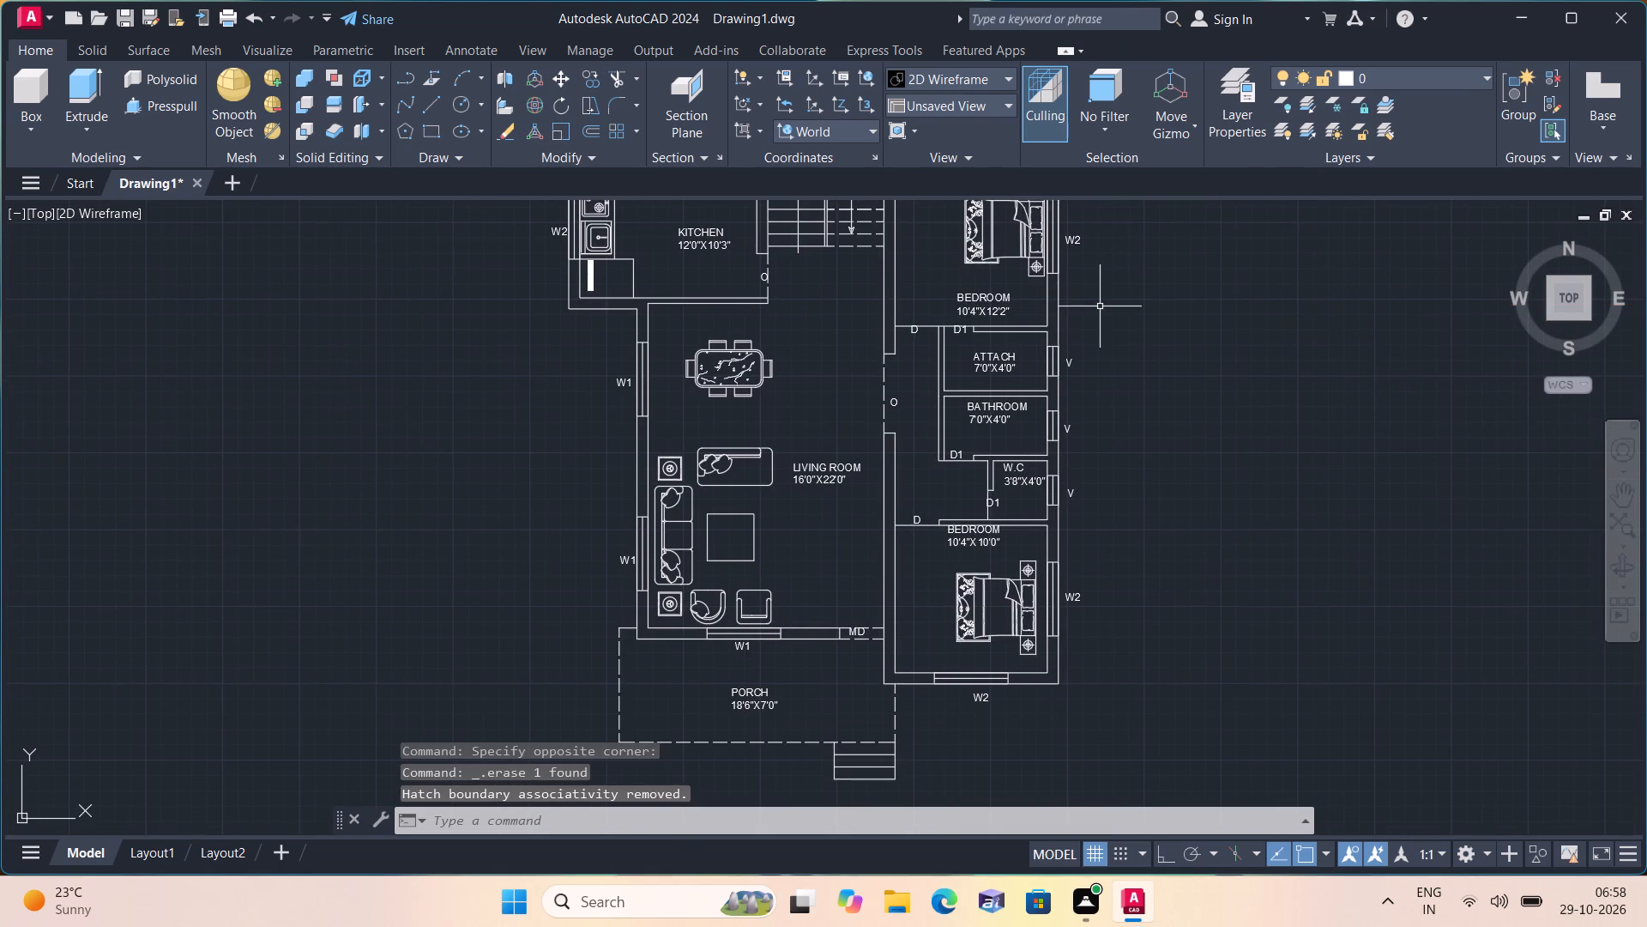
{"action": "middle_click_drag", "start_coordinate": [893, 397], "coordinate": [781, 627]}
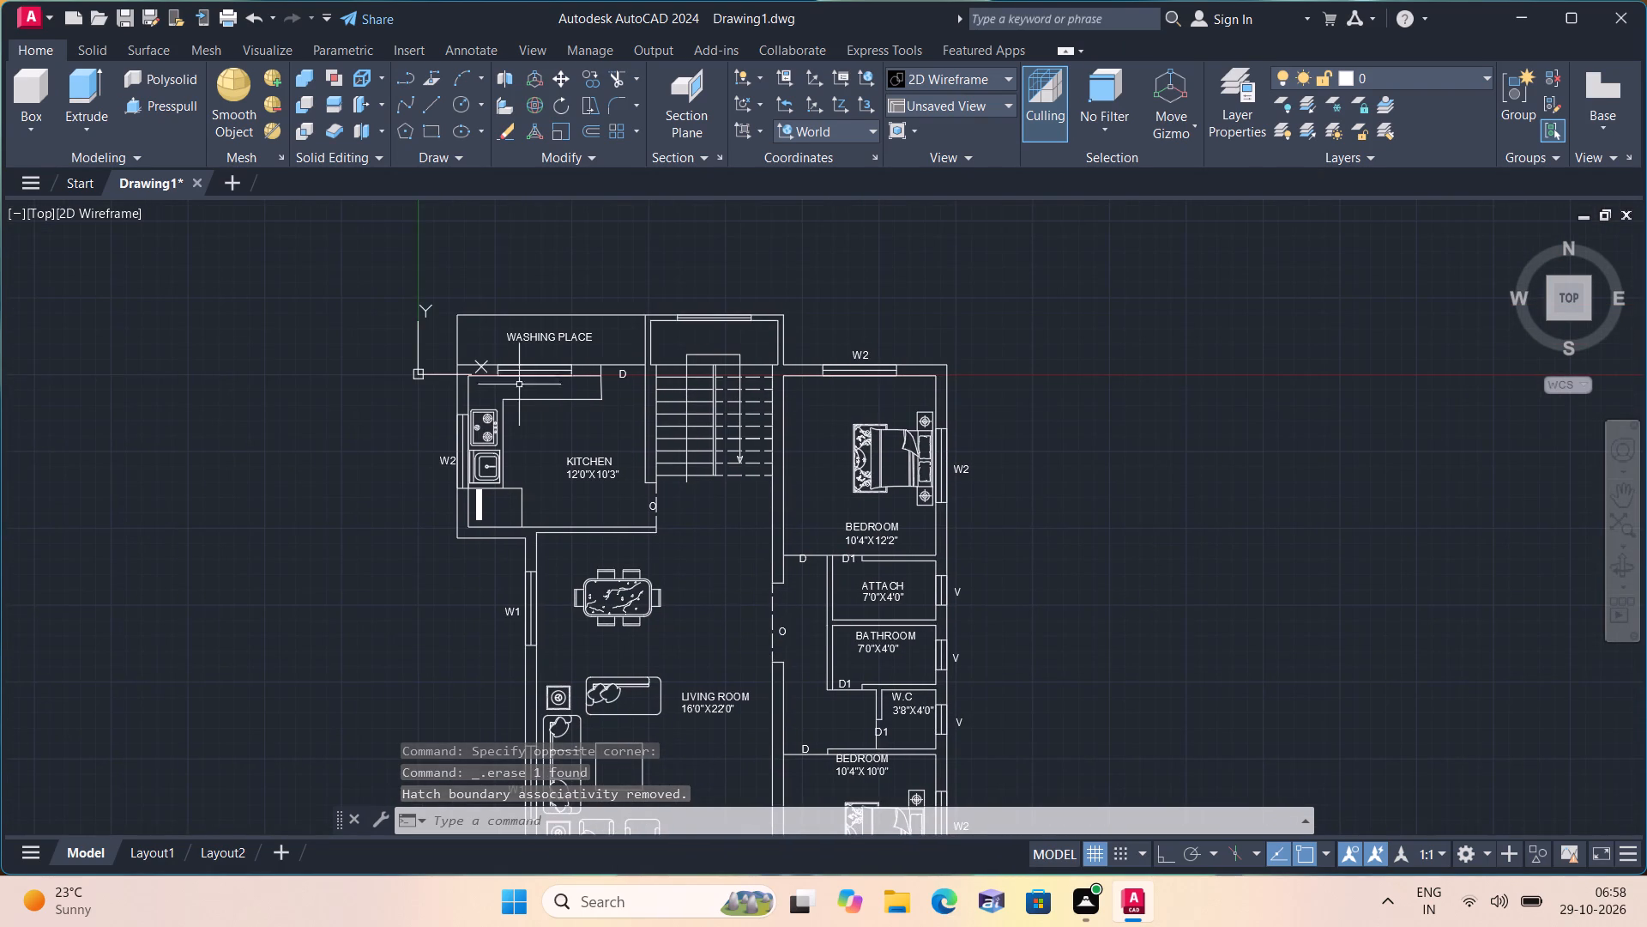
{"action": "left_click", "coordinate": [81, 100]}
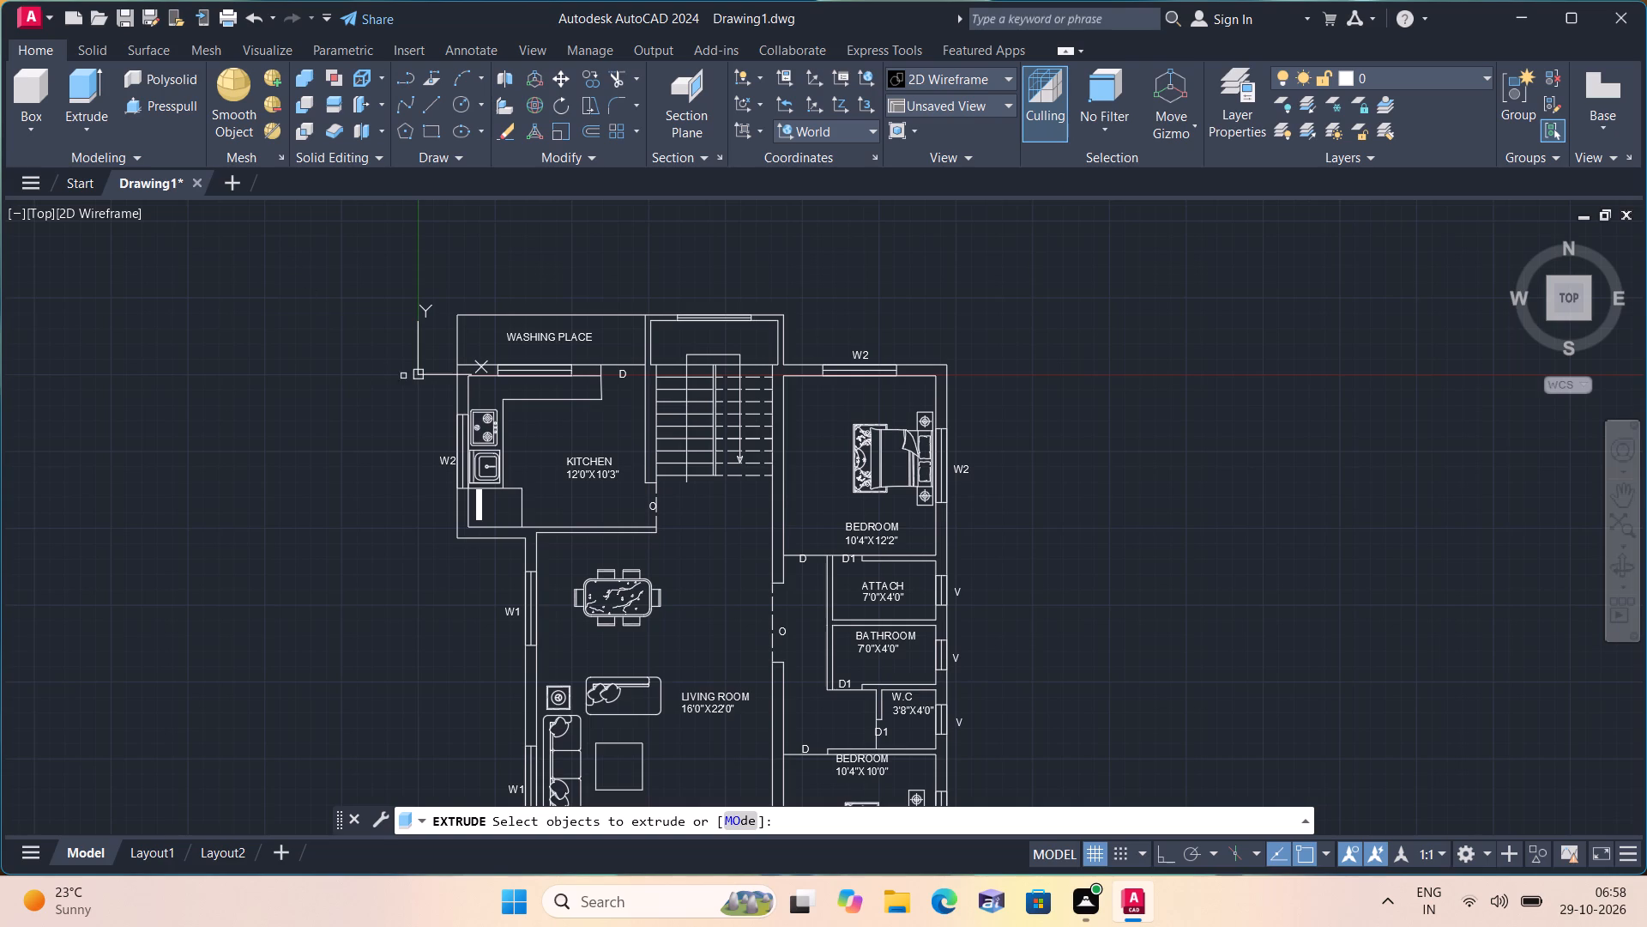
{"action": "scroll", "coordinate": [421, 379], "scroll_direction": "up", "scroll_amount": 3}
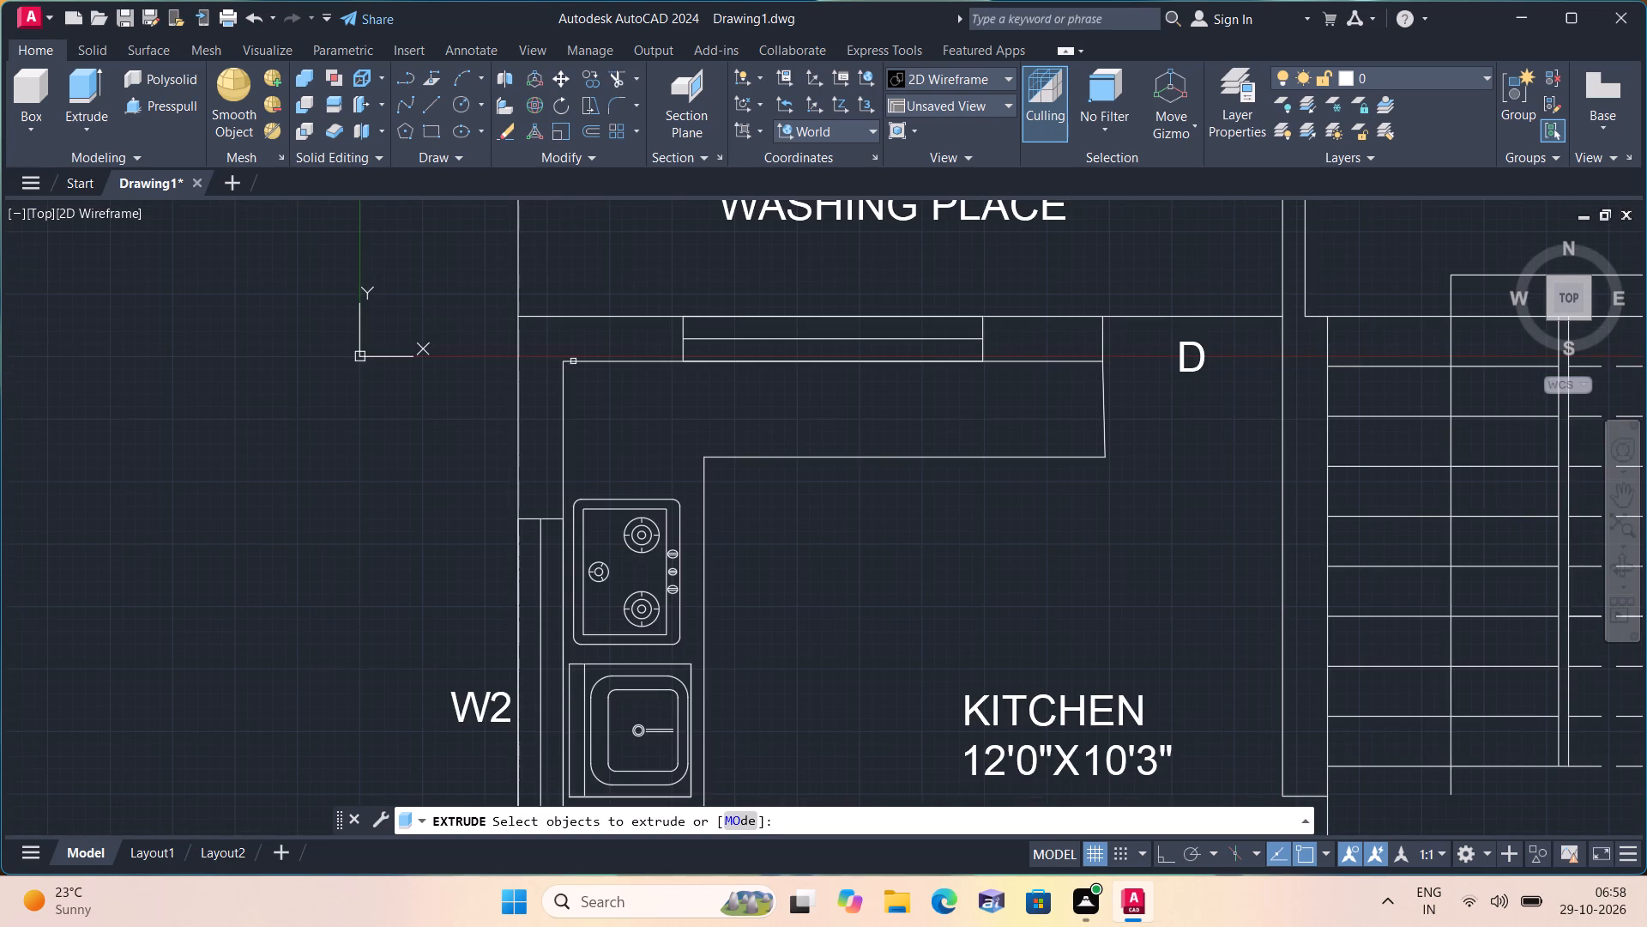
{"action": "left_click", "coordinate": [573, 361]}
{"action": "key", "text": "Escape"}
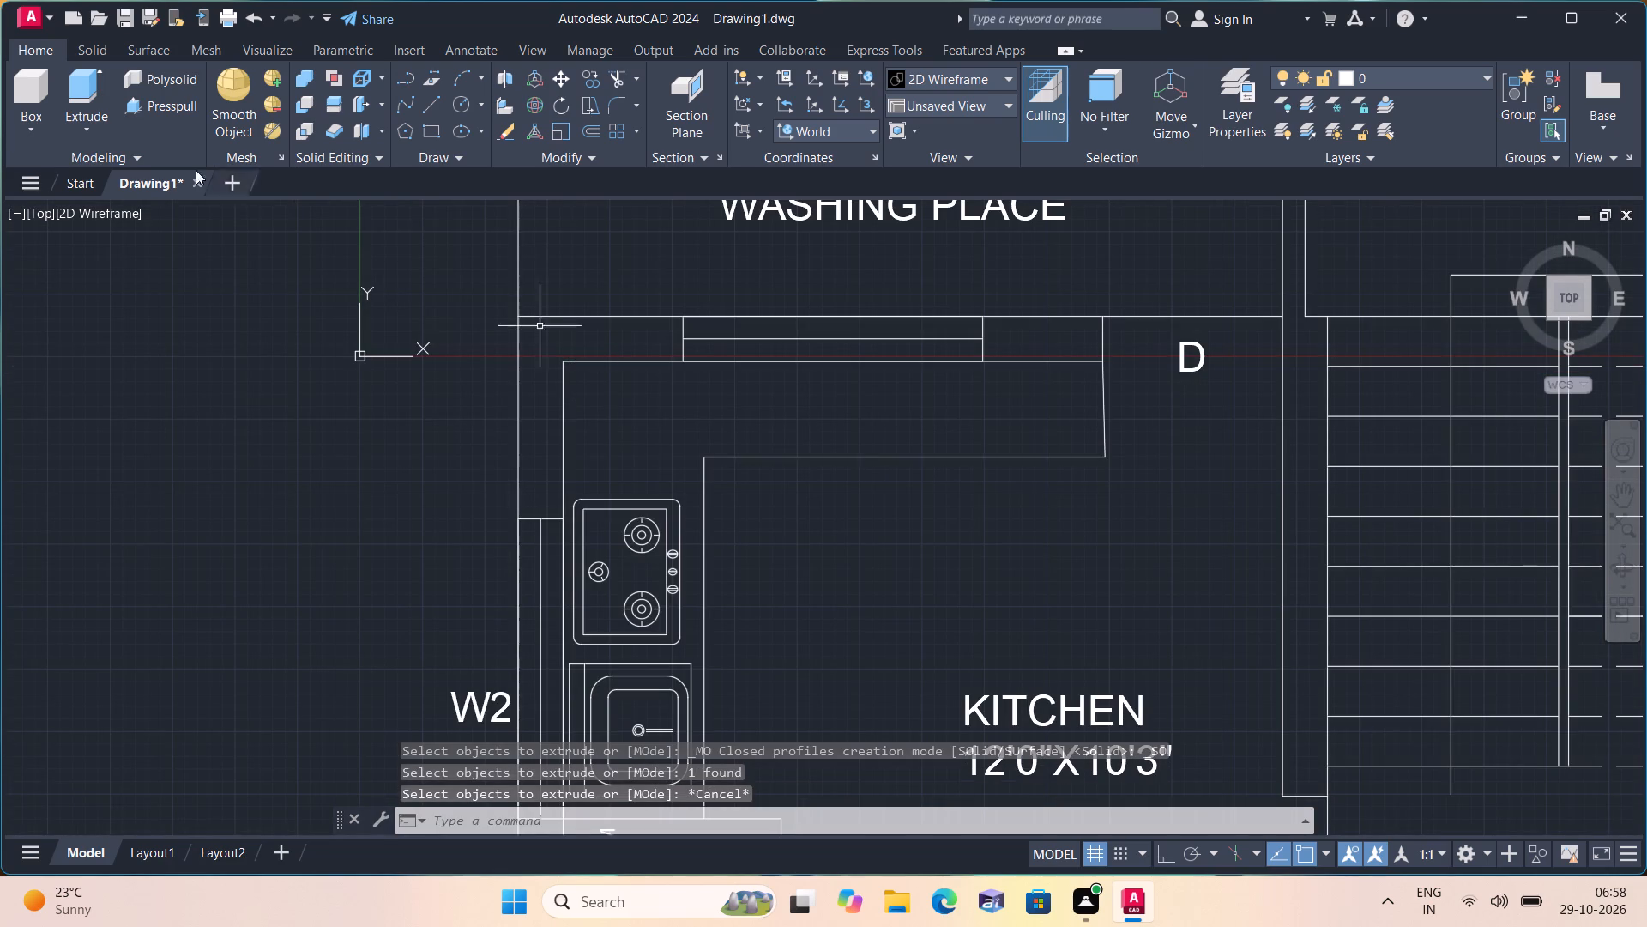
Model a 10' high box on the kitchen's north wall, from its outer northwest corner to the near edge of the window.
{"action": "left_click", "coordinate": [30, 126]}
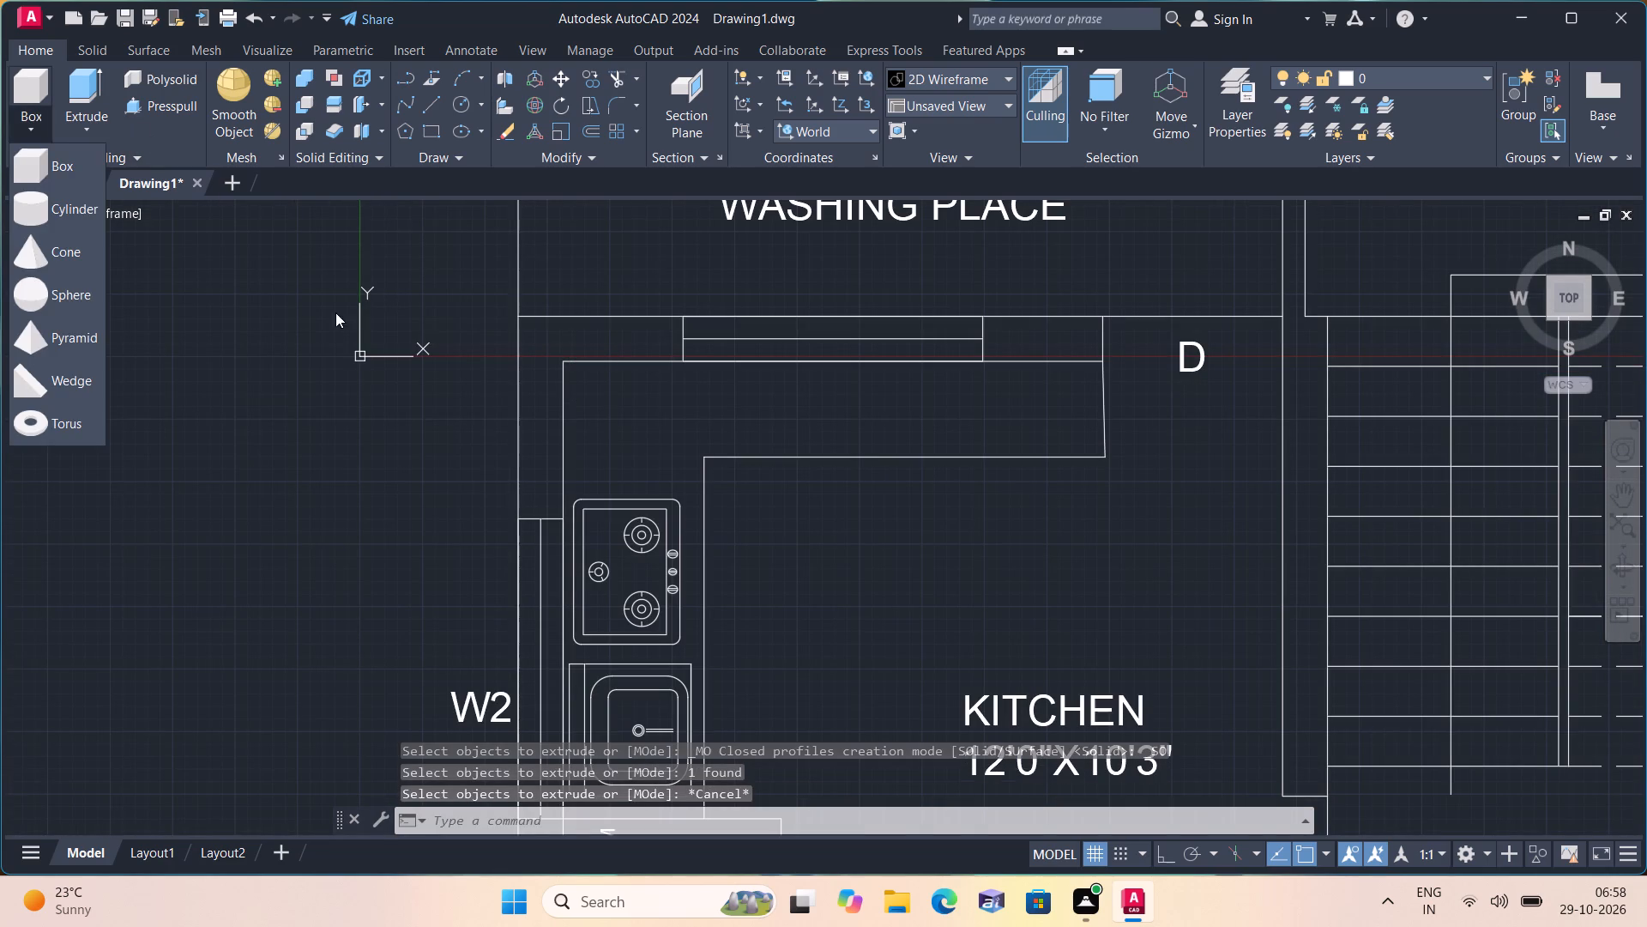
{"action": "left_click", "coordinate": [63, 167]}
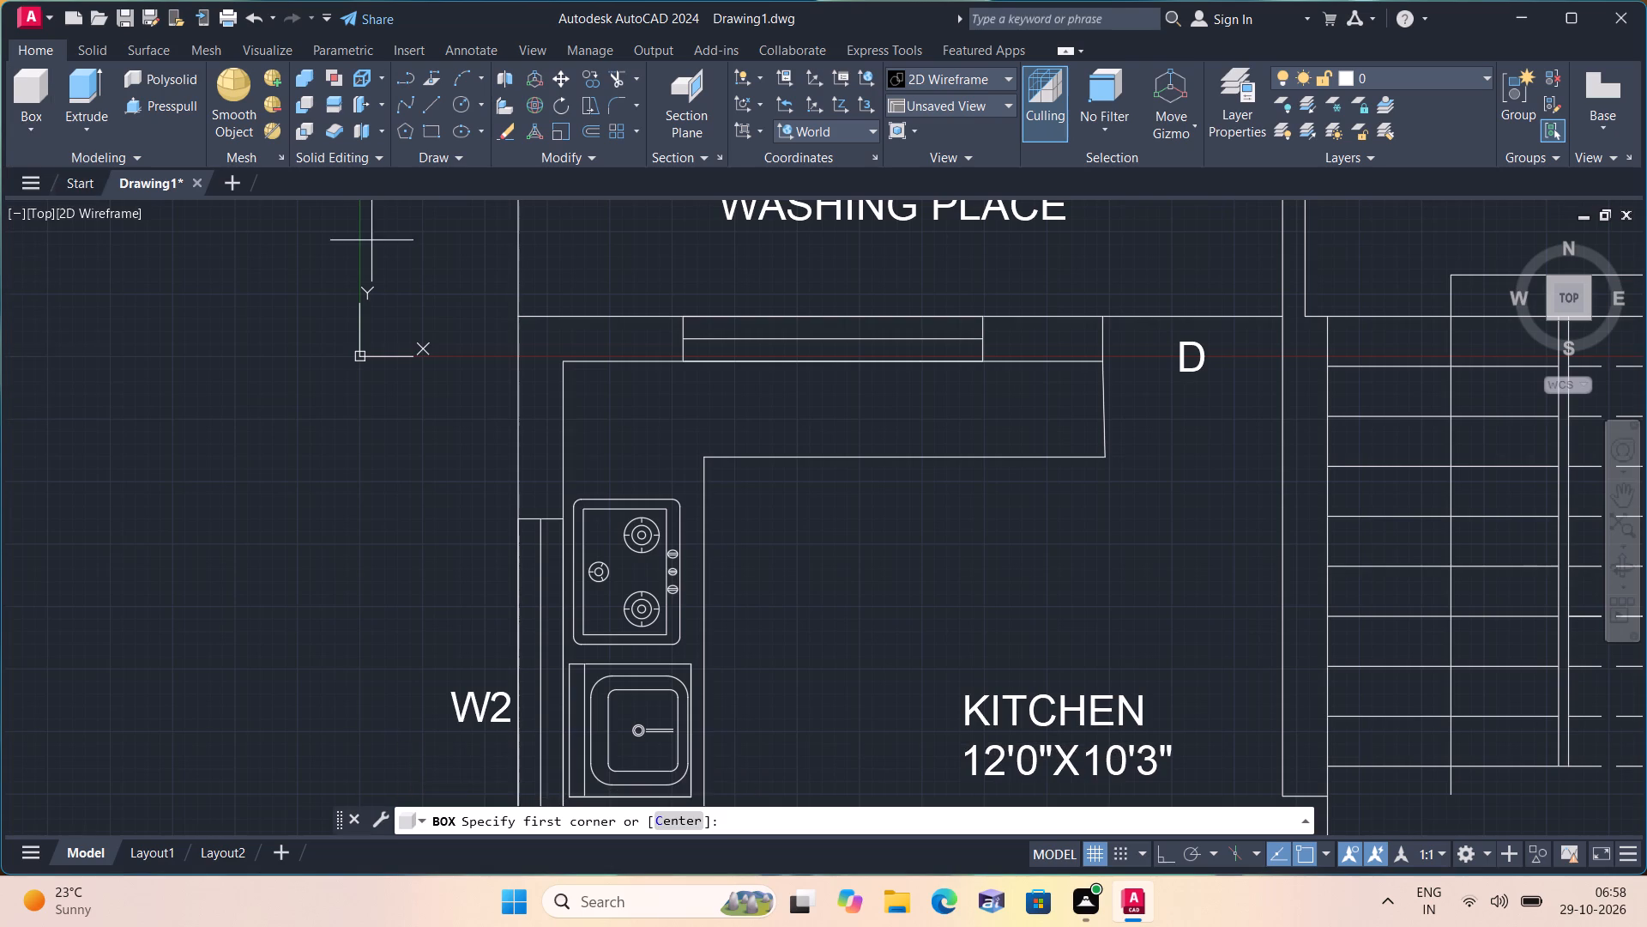
{"action": "left_click", "coordinate": [522, 318]}
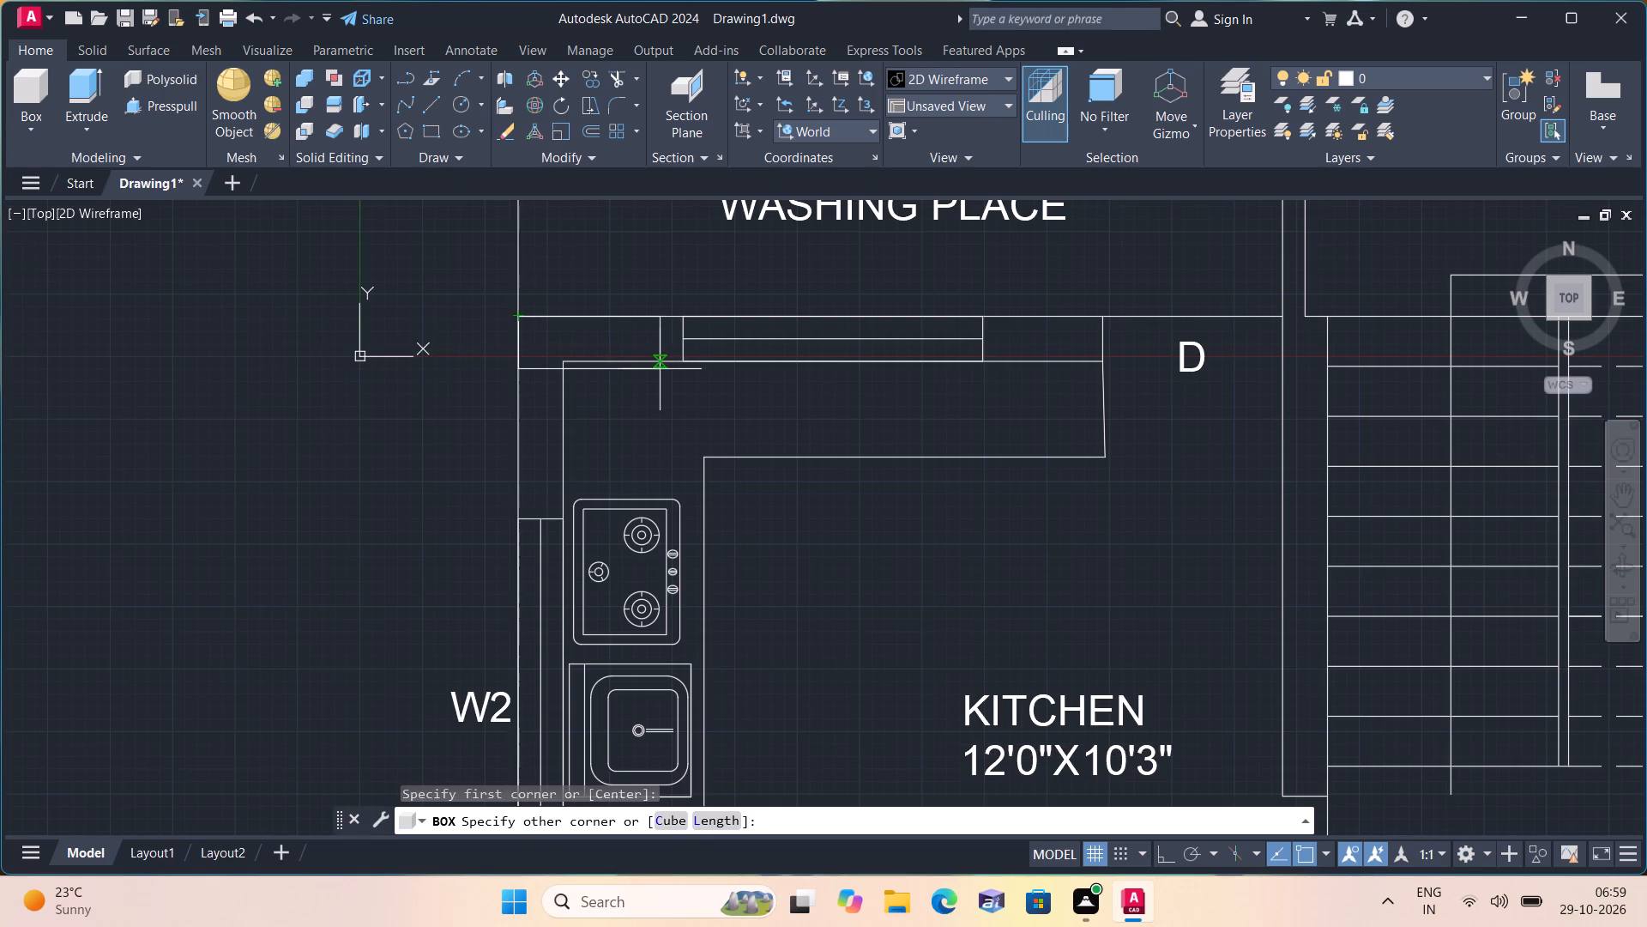
{"action": "left_click", "coordinate": [682, 363]}
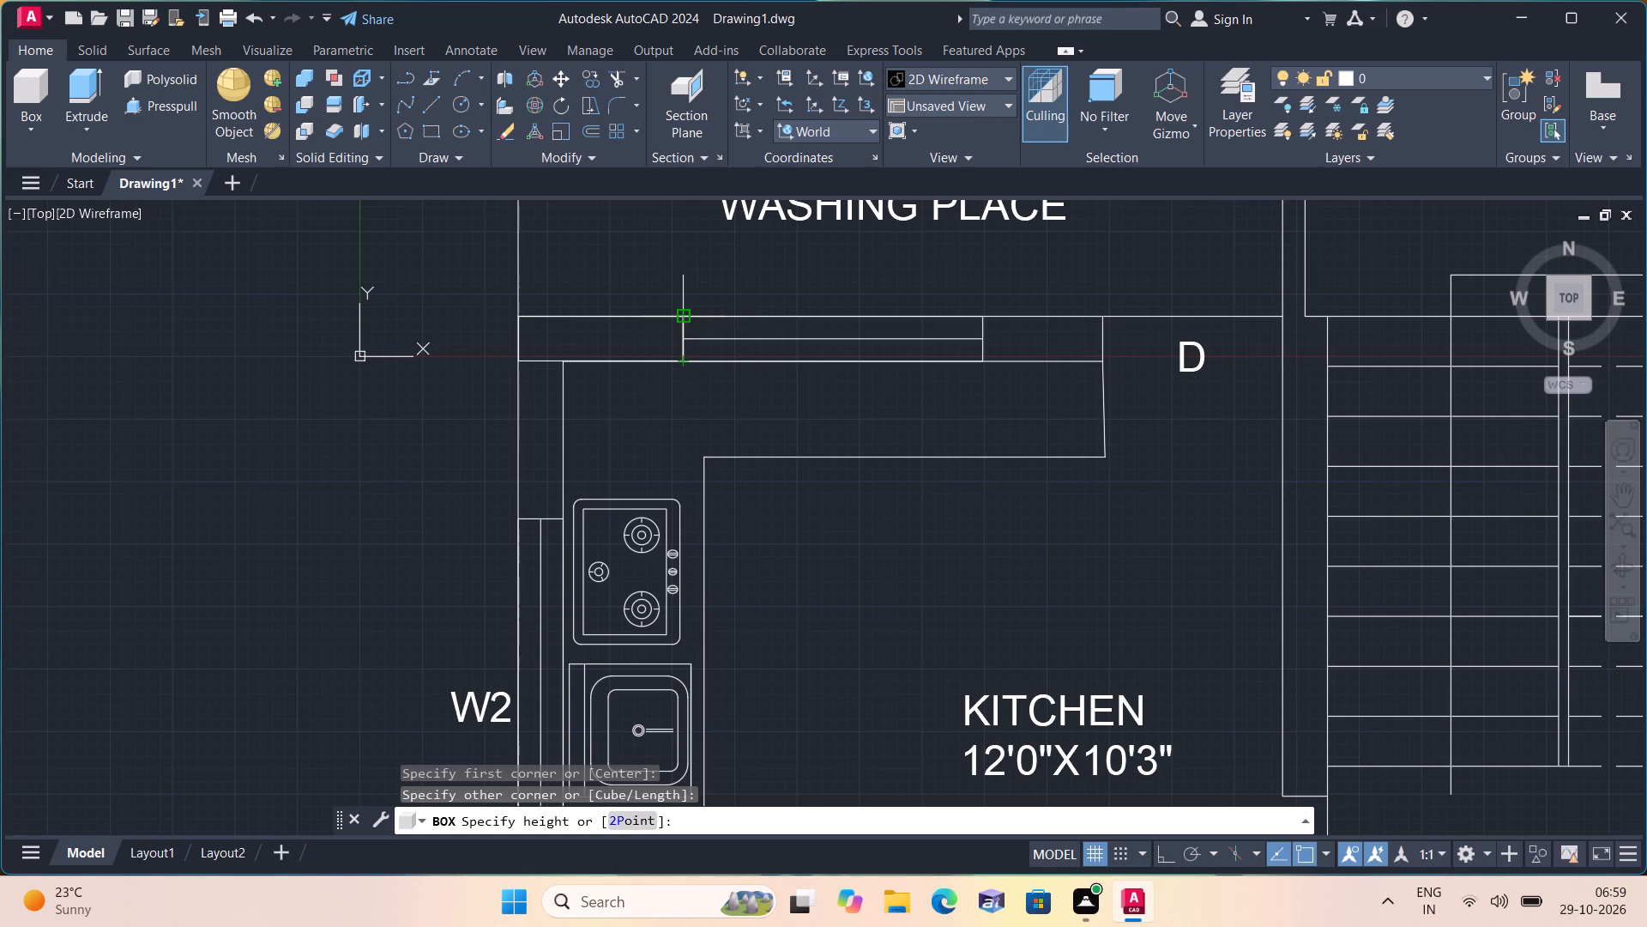
{"action": "type", "text": "10'"}
{"action": "key", "text": "space"}
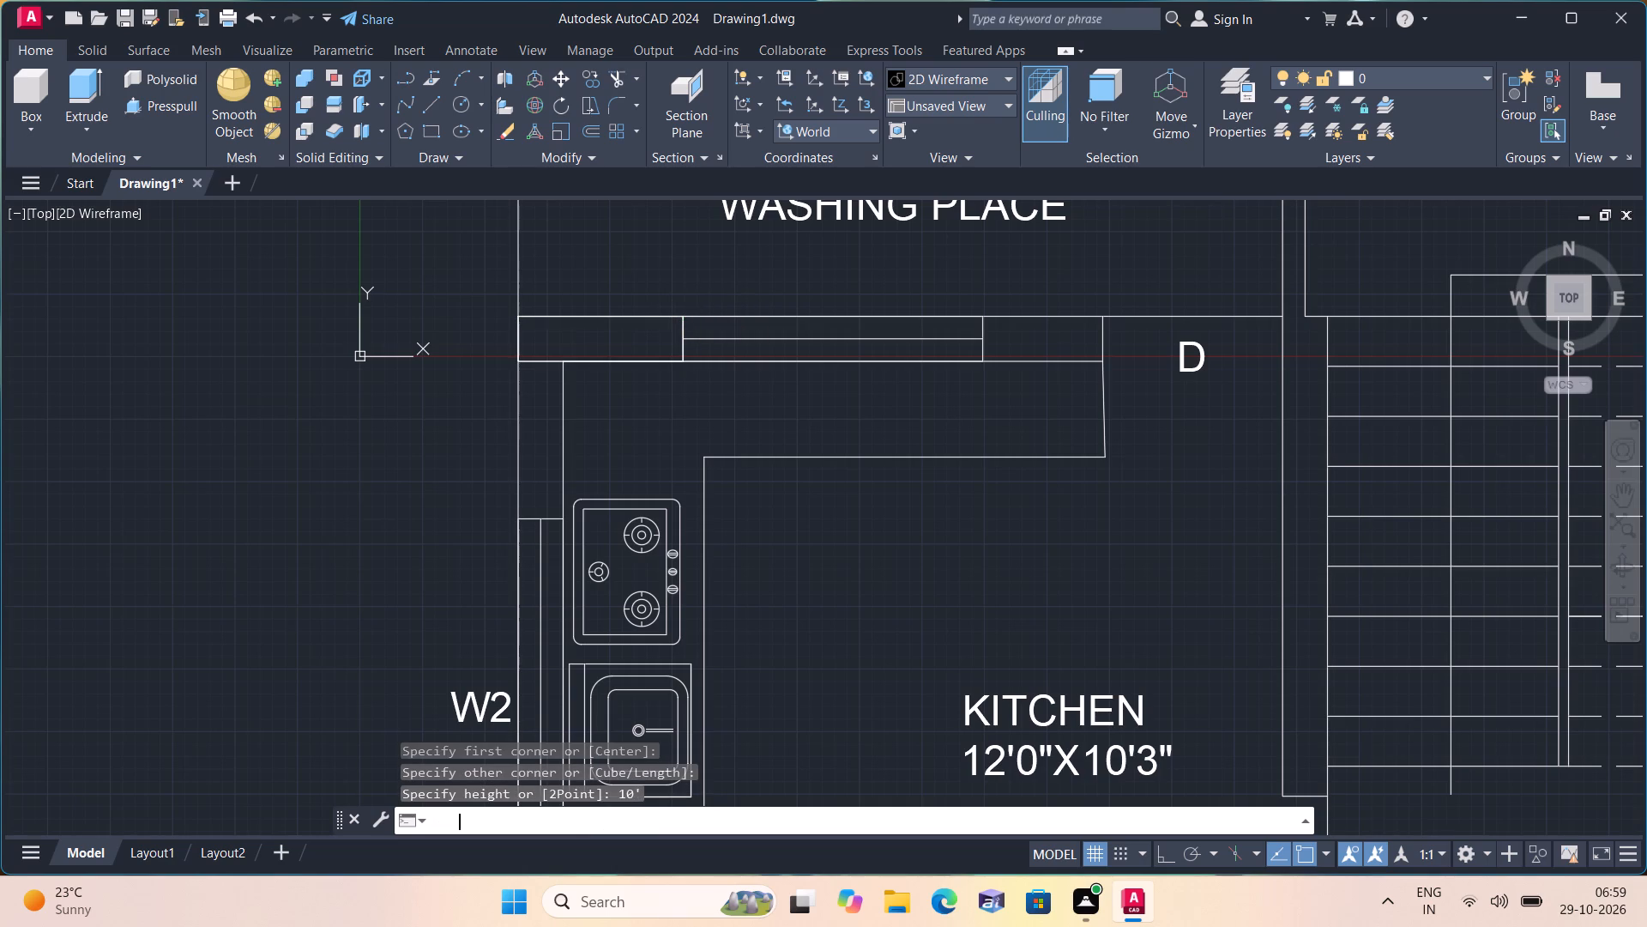
{"action": "key", "text": "Escape"}
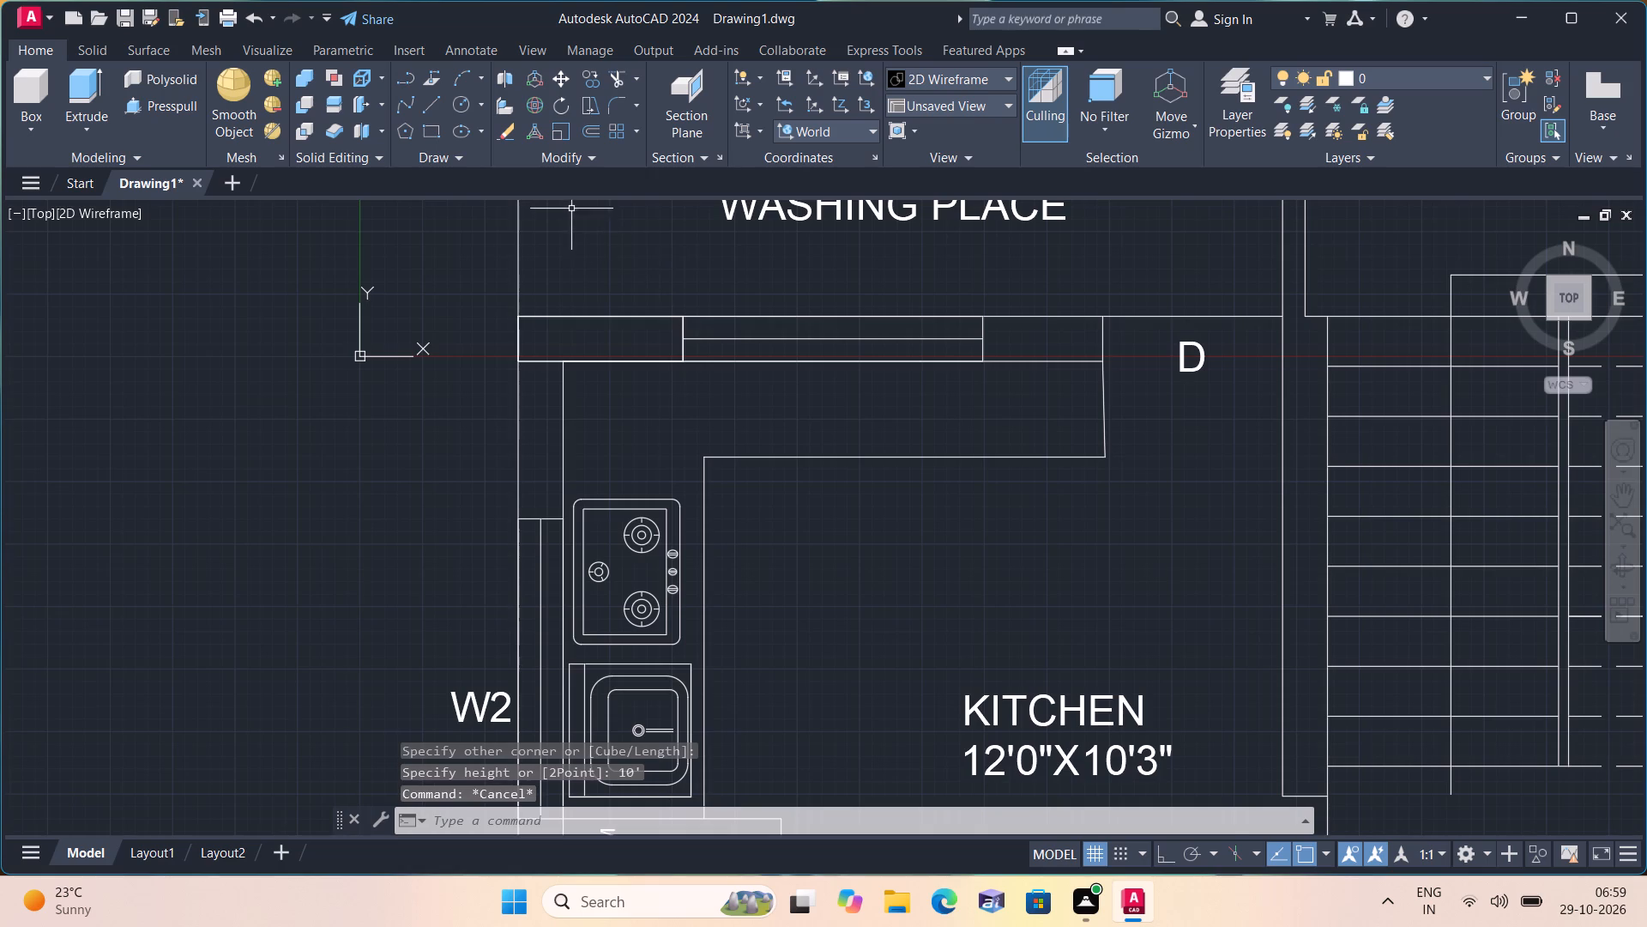
Change the viewport's visual style to Realistic.
{"action": "scroll", "coordinate": [605, 327], "scroll_direction": "down", "scroll_amount": 1}
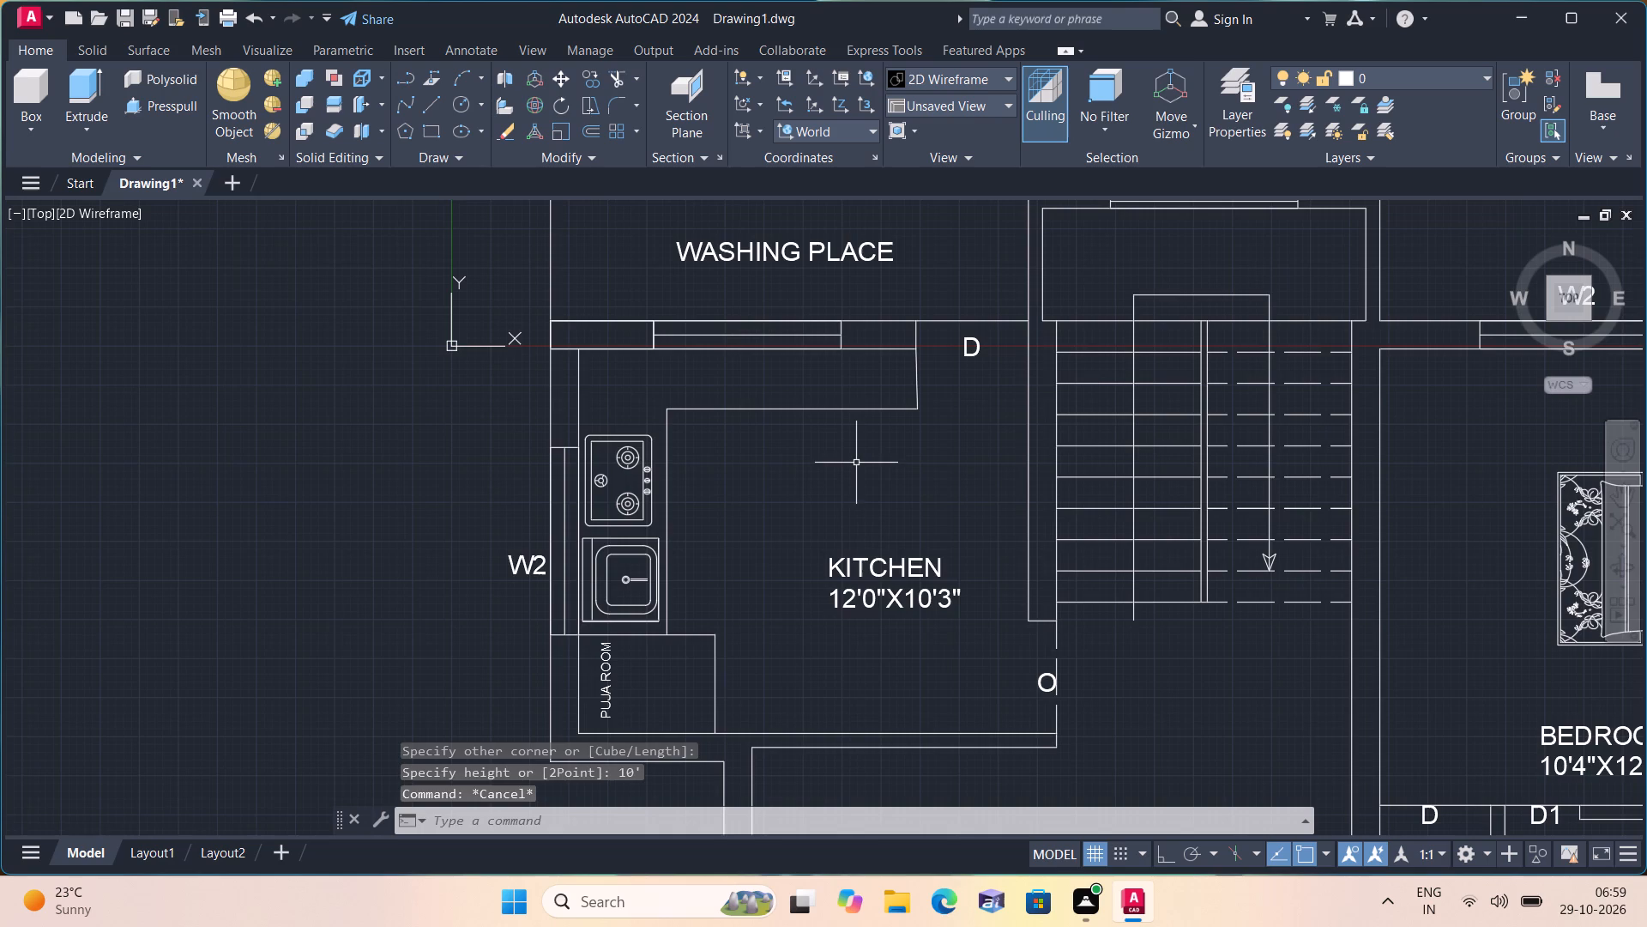
{"action": "scroll", "coordinate": [847, 454], "scroll_direction": "down", "scroll_amount": 1}
{"action": "middle_click_drag", "start_coordinate": [846, 454], "coordinate": [600, 486]}
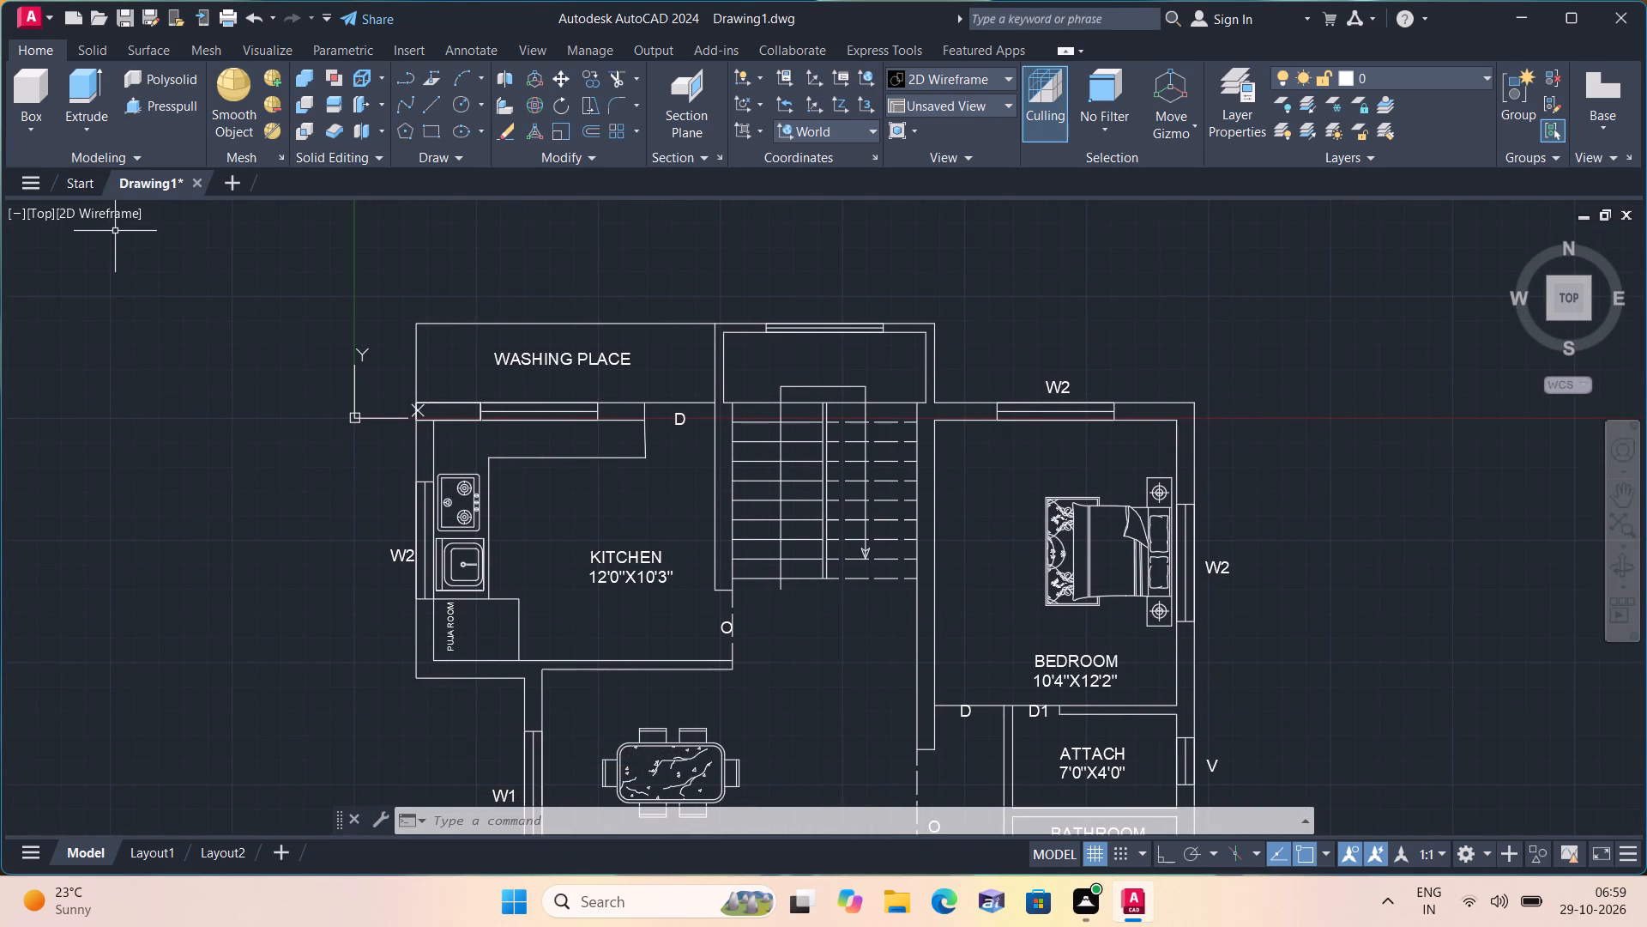
{"action": "left_click", "coordinate": [97, 214]}
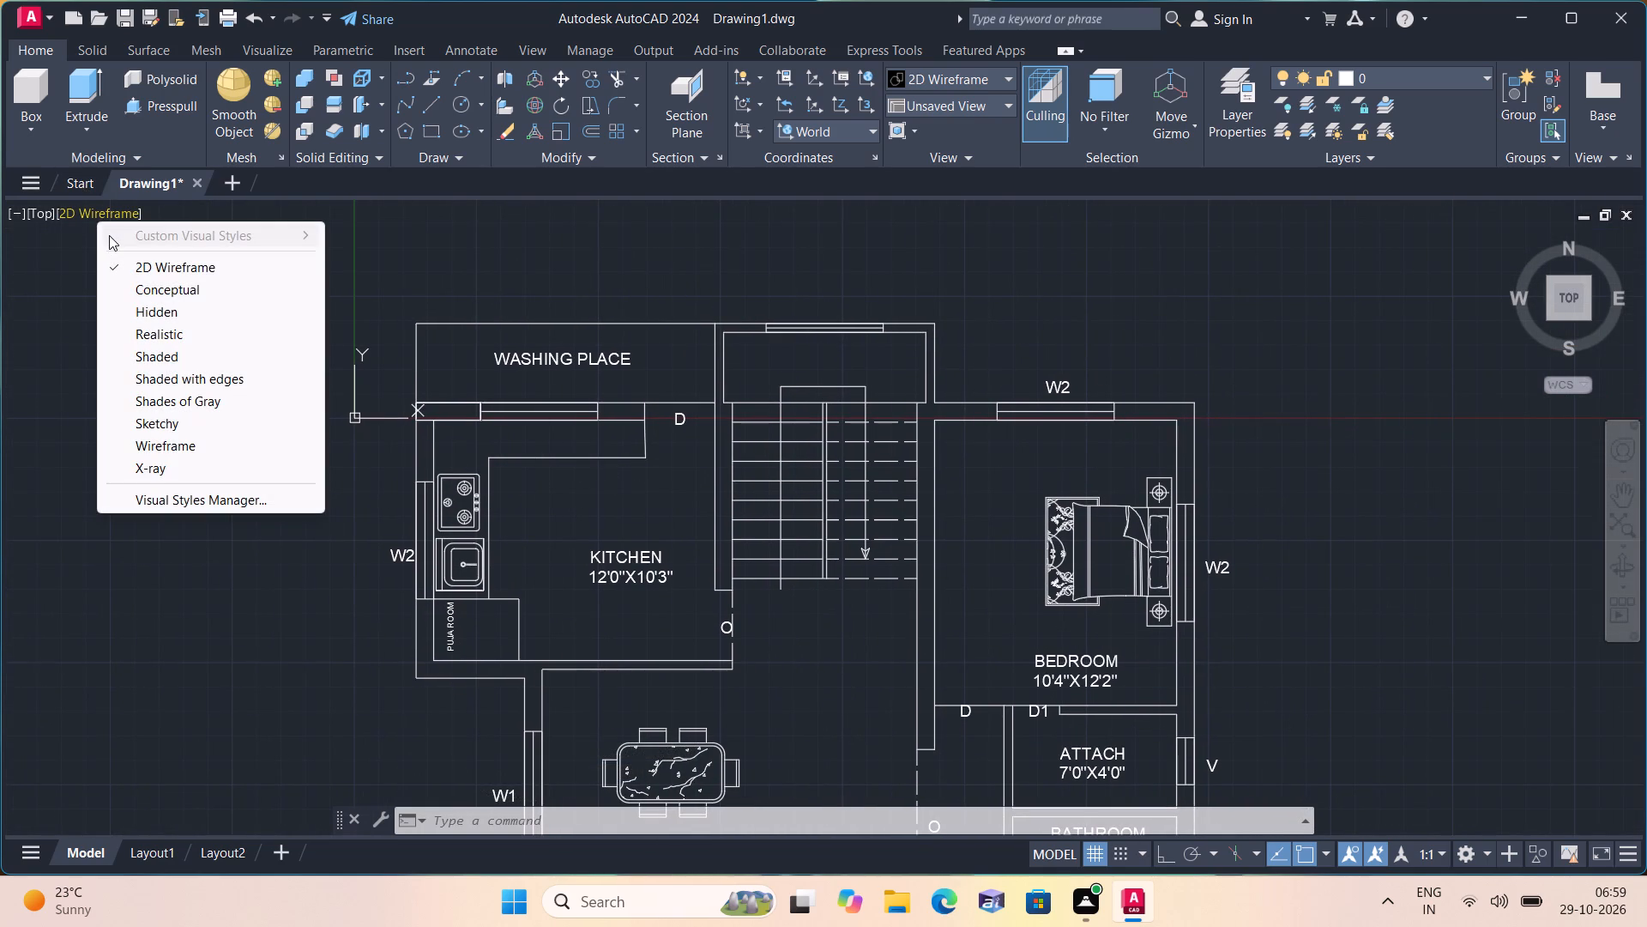
{"action": "left_click", "coordinate": [194, 329]}
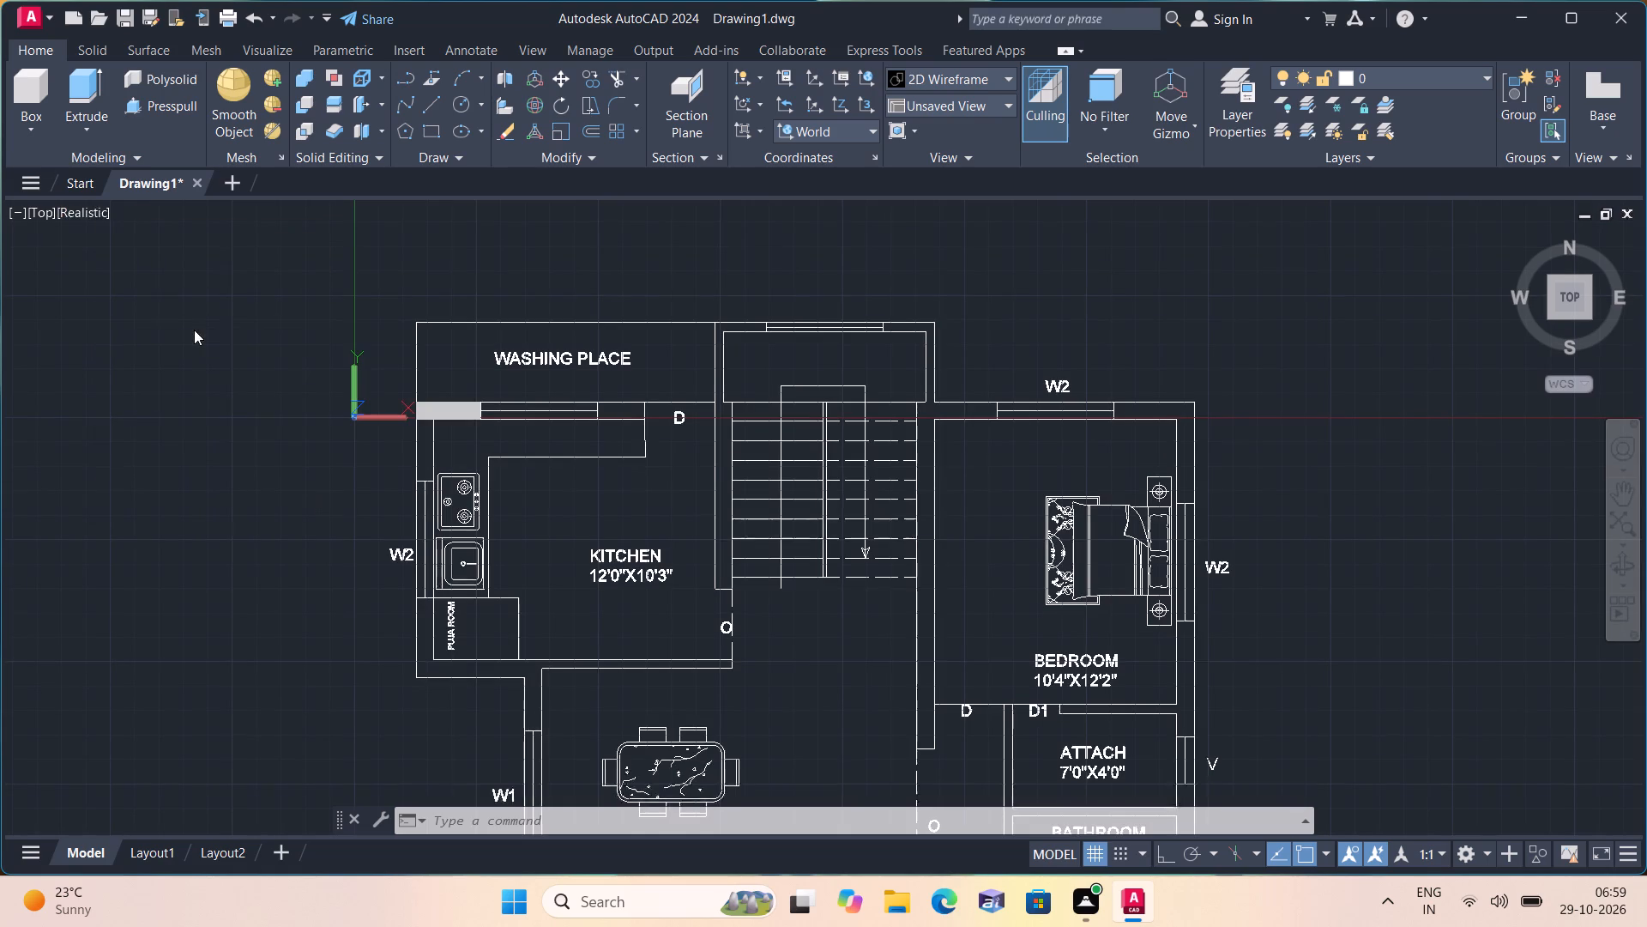
Examine the solid wall block at the kitchen corner and the surrounding floor plan from several 3D angles.
{"action": "scroll", "coordinate": [478, 428], "scroll_direction": "up", "scroll_amount": 2}
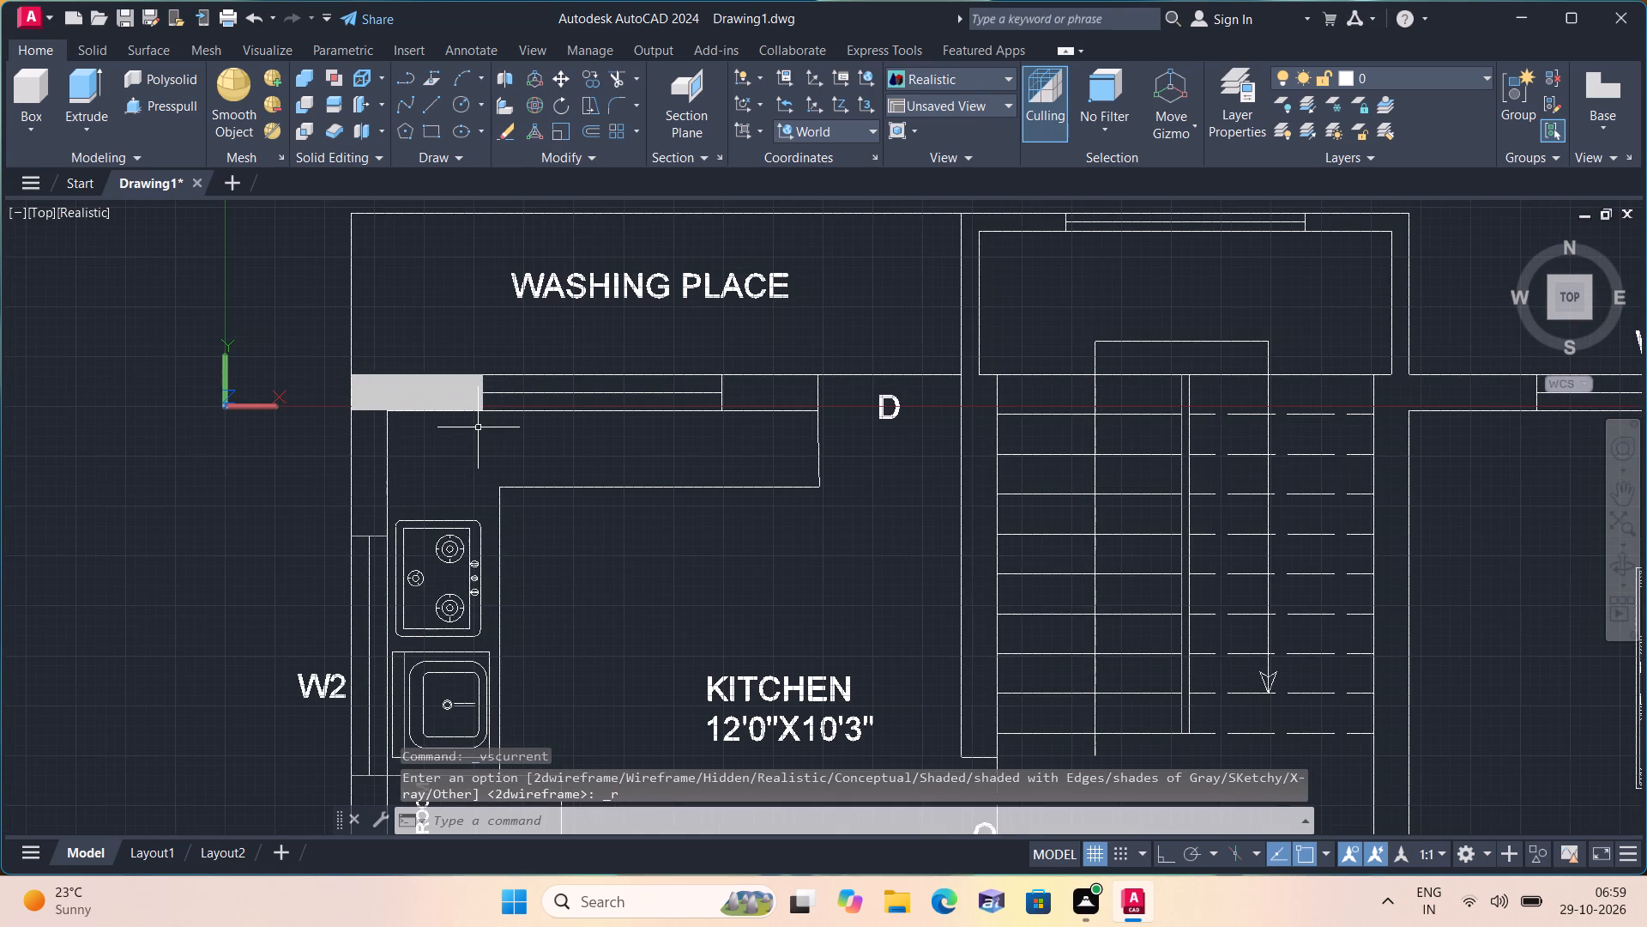
{"action": "scroll", "coordinate": [528, 461], "scroll_direction": "down", "scroll_amount": 1}
{"action": "middle_click_drag", "start_coordinate": [605, 496], "coordinate": [601, 475], "text": "shift"}
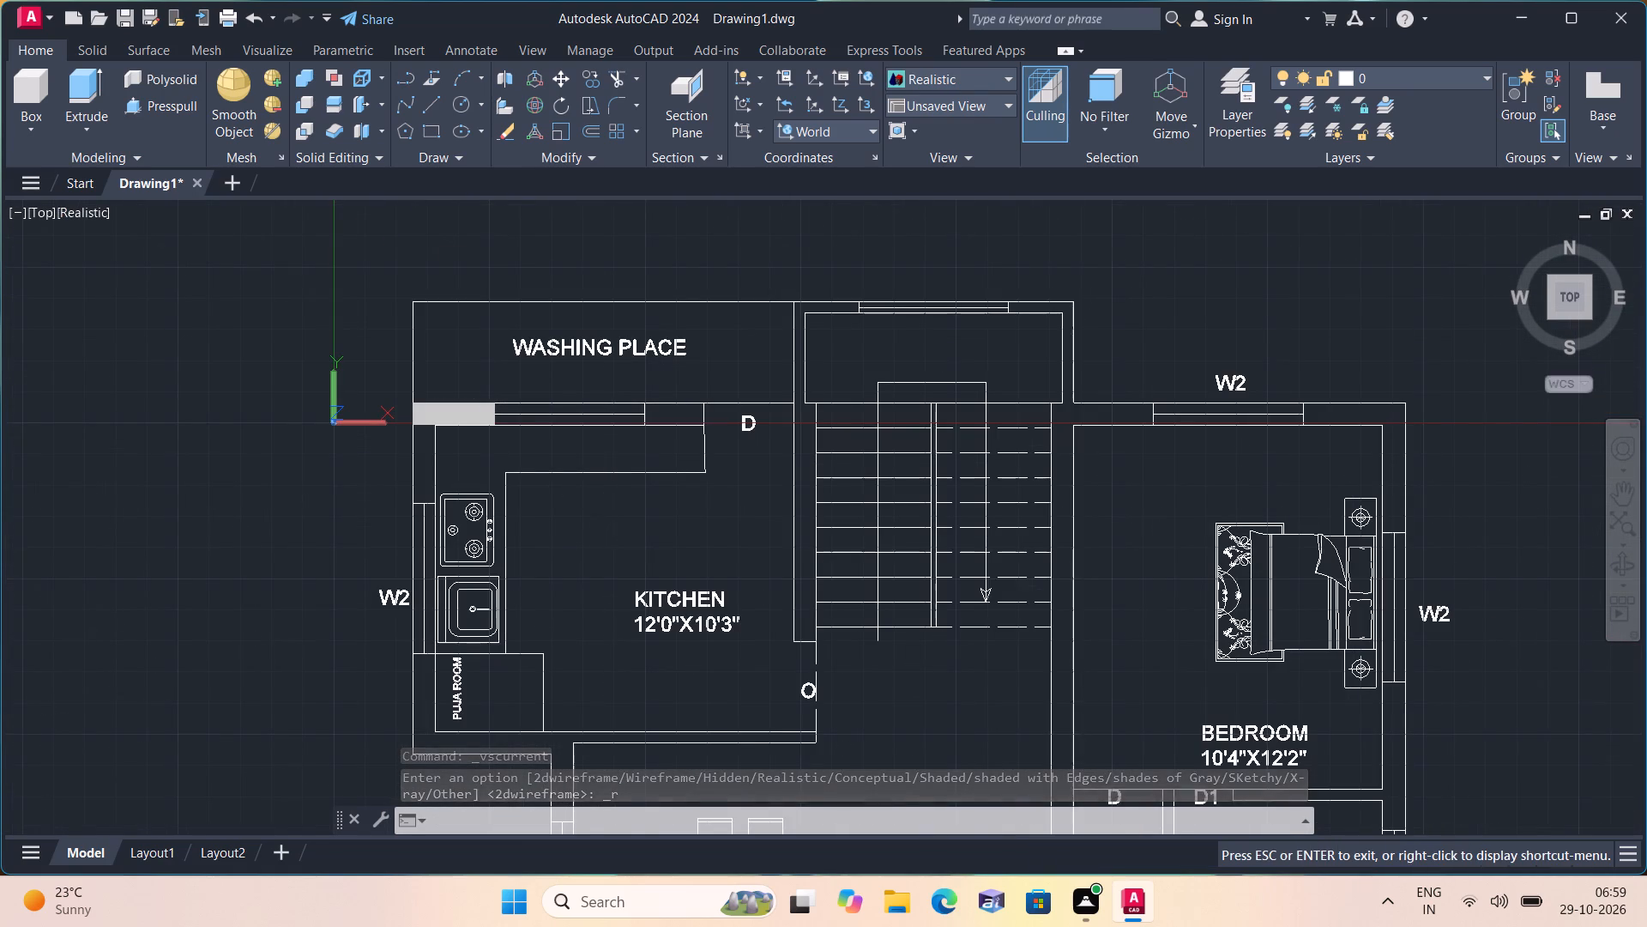
{"action": "middle_click_drag", "start_coordinate": [601, 475], "coordinate": [639, 464], "text": "shift"}
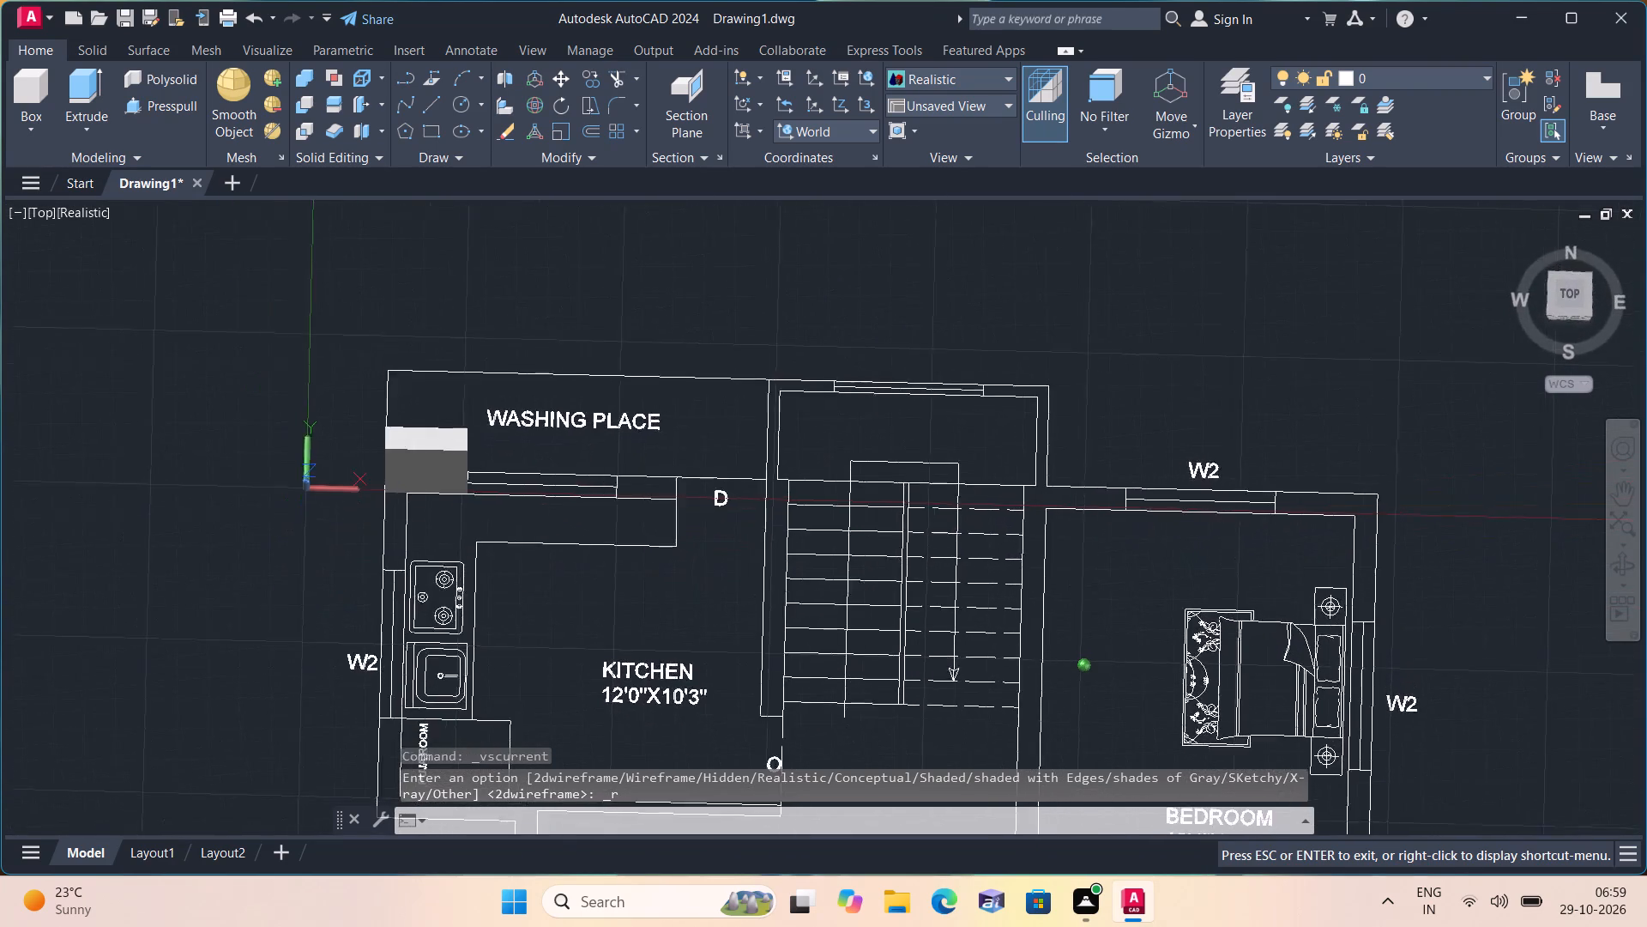
{"action": "middle_click_drag", "start_coordinate": [639, 464], "coordinate": [667, 343], "text": "shift"}
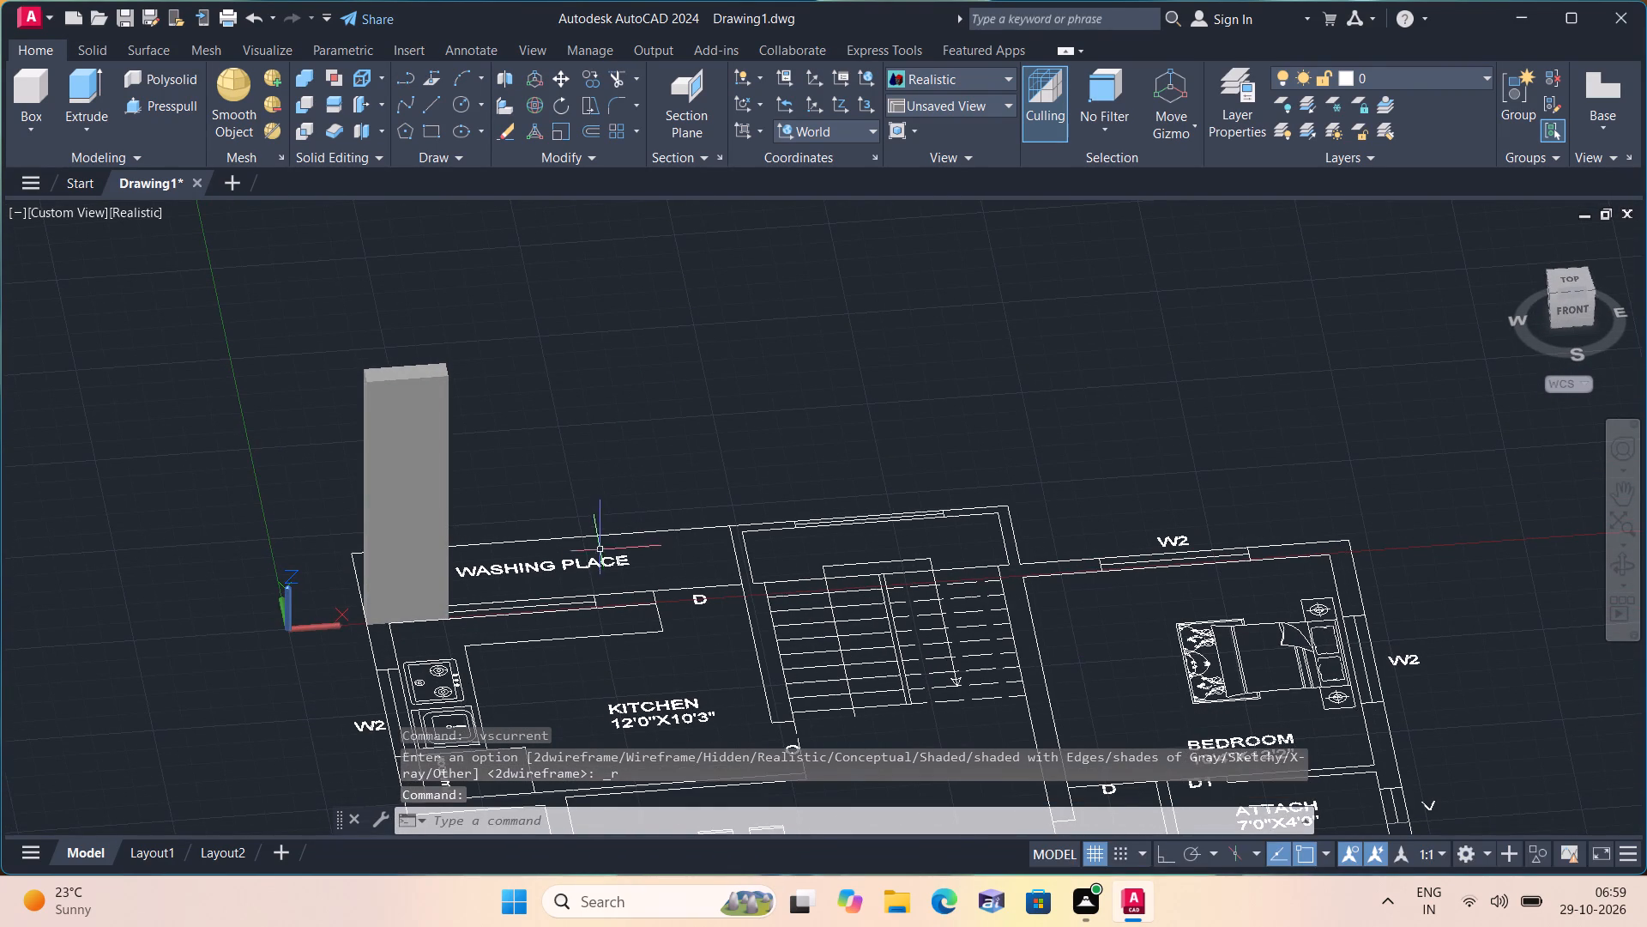
{"action": "middle_click_drag", "start_coordinate": [632, 607], "coordinate": [627, 629], "text": "shift"}
{"action": "scroll", "coordinate": [632, 608], "scroll_direction": "down", "scroll_amount": 1, "text": "shift"}
{"action": "scroll", "coordinate": [627, 628], "scroll_direction": "down", "scroll_amount": 1}
{"action": "scroll", "coordinate": [627, 620], "scroll_direction": "up", "scroll_amount": 1, "text": "shift"}
{"action": "middle_click_drag", "start_coordinate": [627, 617], "coordinate": [646, 677], "text": "shift"}
{"action": "scroll", "coordinate": [636, 652], "scroll_direction": "down", "scroll_amount": 1, "text": "shift"}
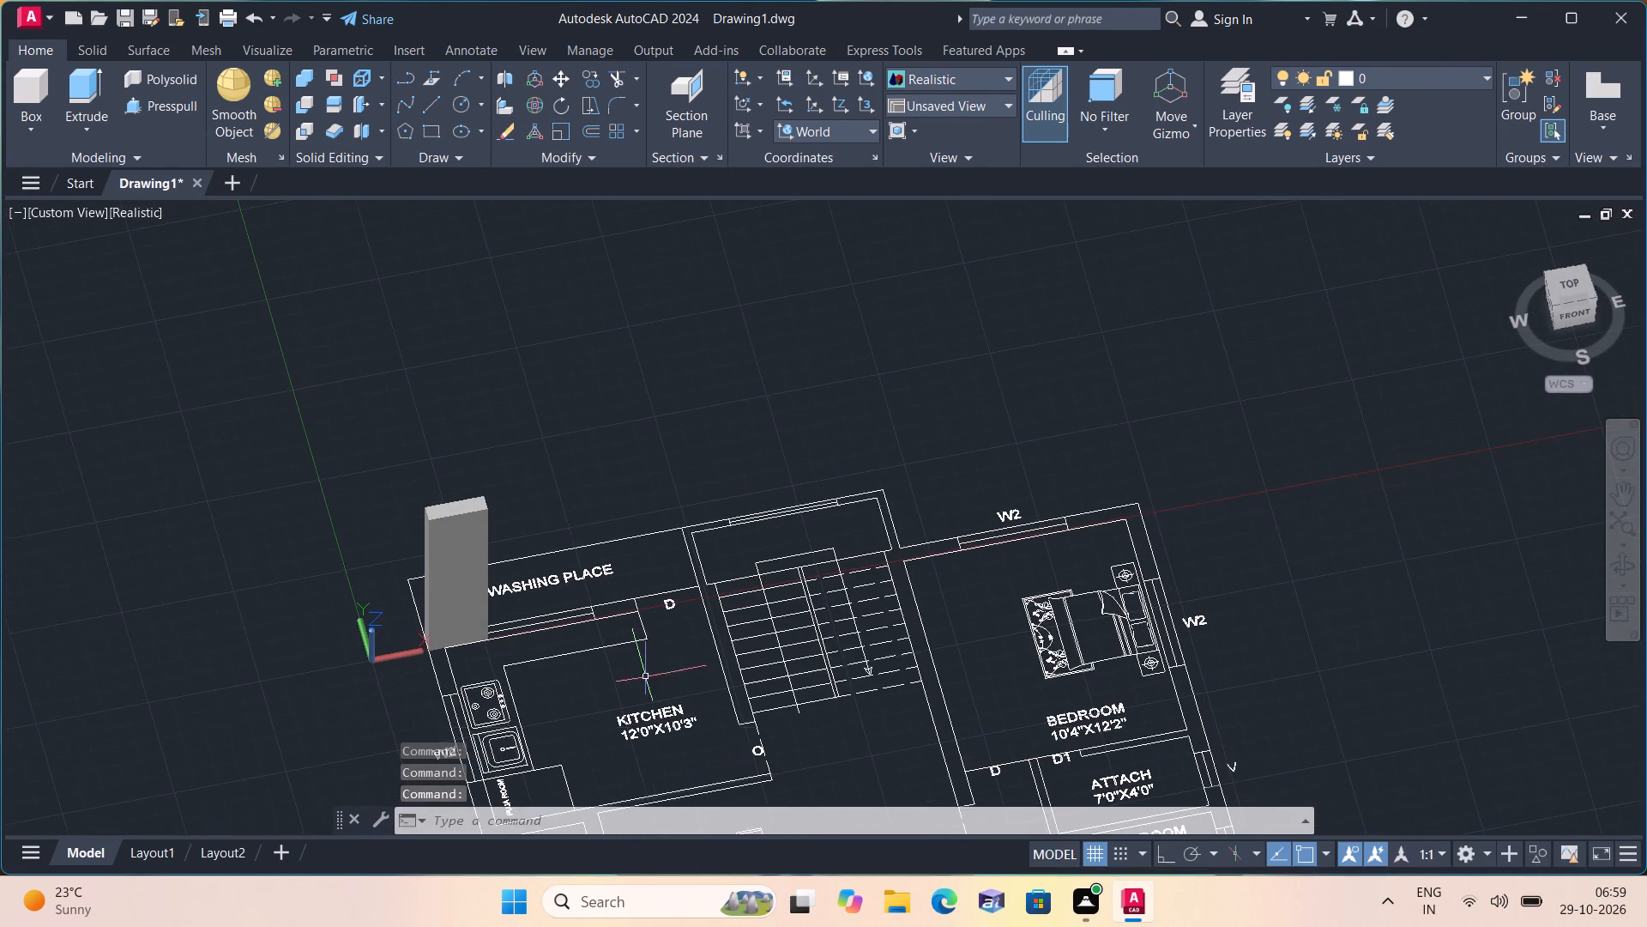
{"action": "middle_click_drag", "start_coordinate": [692, 633], "coordinate": [662, 422]}
{"action": "middle_click_drag", "start_coordinate": [696, 486], "coordinate": [713, 560], "text": "shift"}
{"action": "scroll", "coordinate": [713, 560], "scroll_direction": "down", "scroll_amount": 1, "text": "shift"}
{"action": "scroll", "coordinate": [713, 560], "scroll_direction": "down", "scroll_amount": 1}
{"action": "middle_click", "coordinate": [747, 597]}
{"action": "scroll", "coordinate": [743, 594], "scroll_direction": "up", "scroll_amount": 2}
{"action": "middle_click_drag", "start_coordinate": [757, 521], "coordinate": [691, 524]}
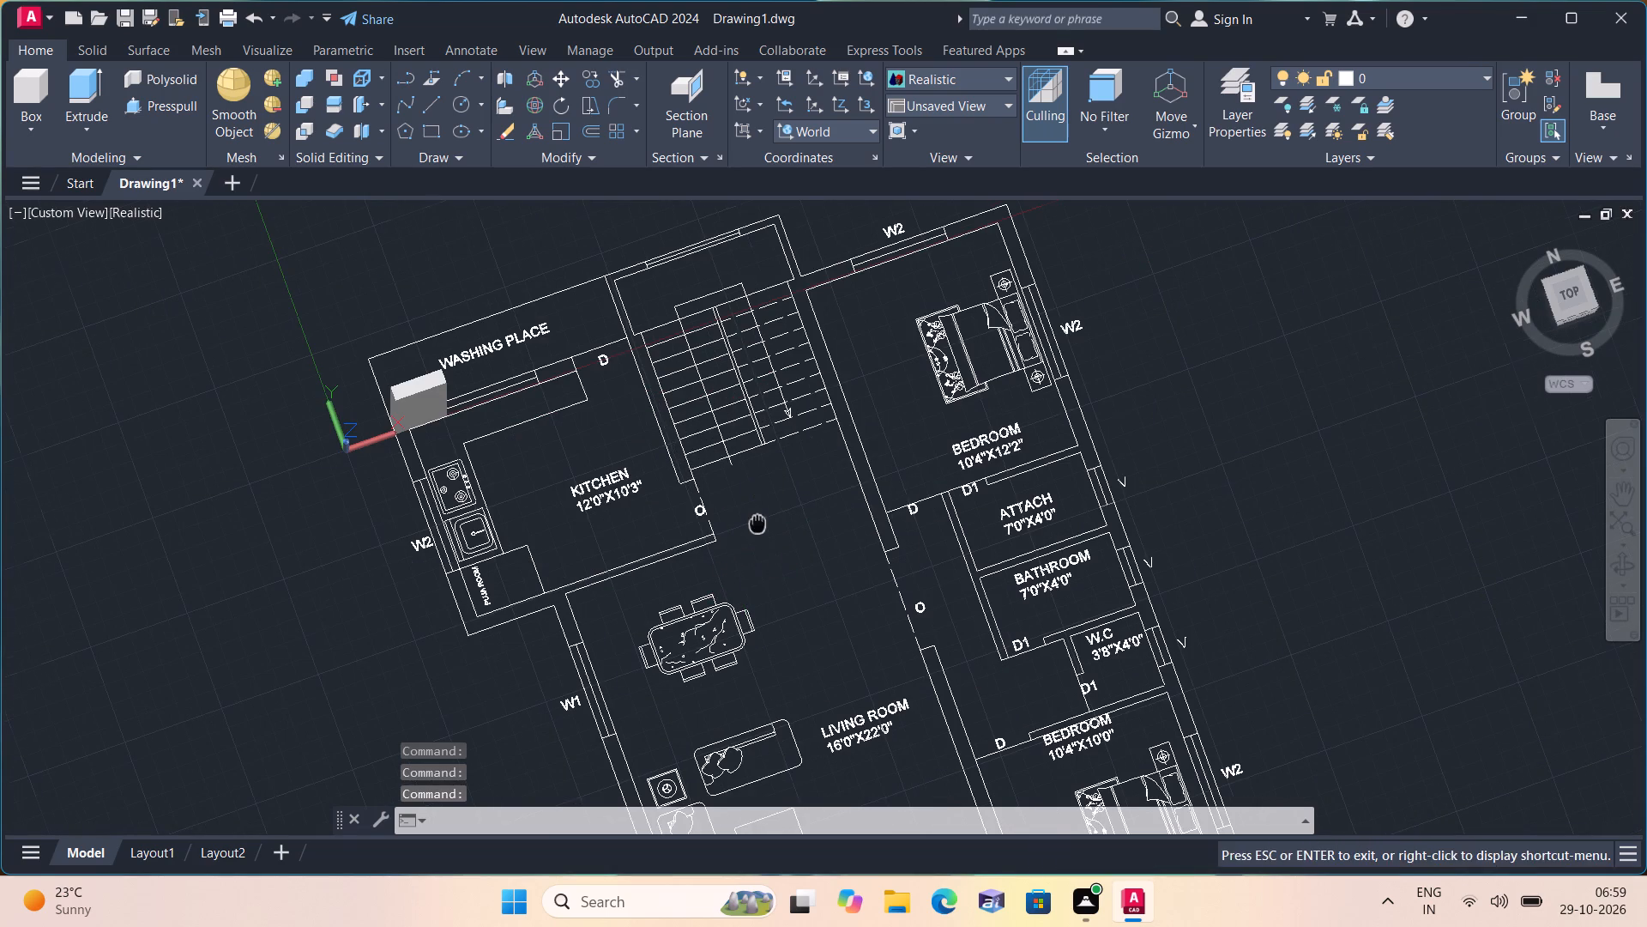
{"action": "middle_click_drag", "start_coordinate": [691, 524], "coordinate": [645, 529]}
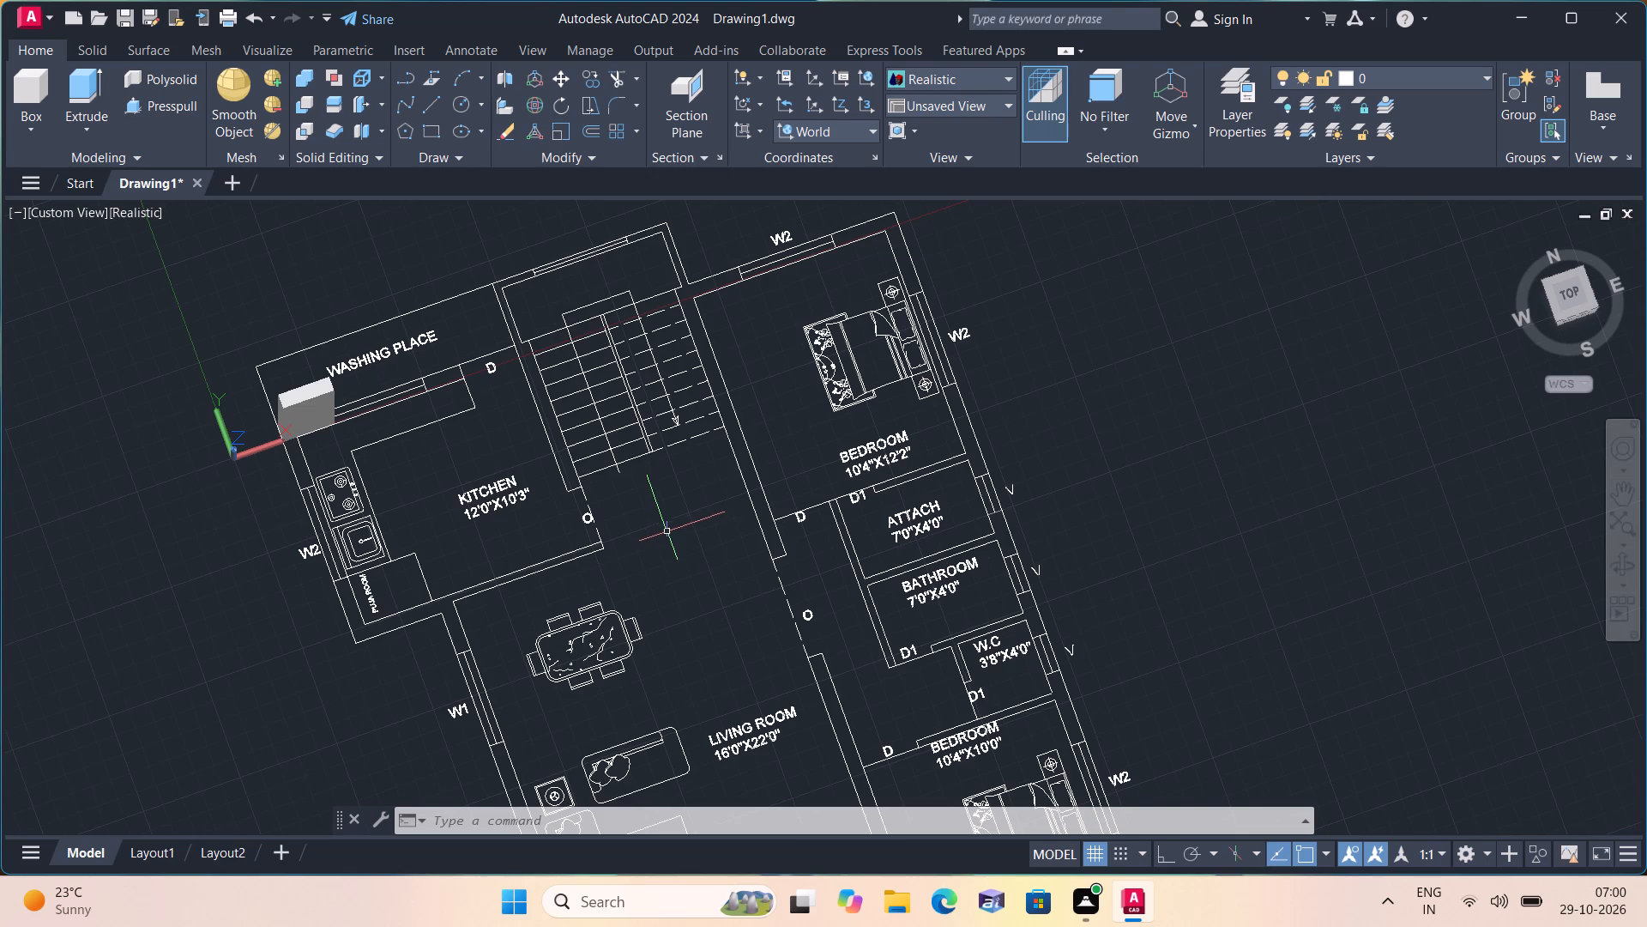
{"action": "middle_click_drag", "start_coordinate": [701, 584], "coordinate": [635, 447], "text": "shift"}
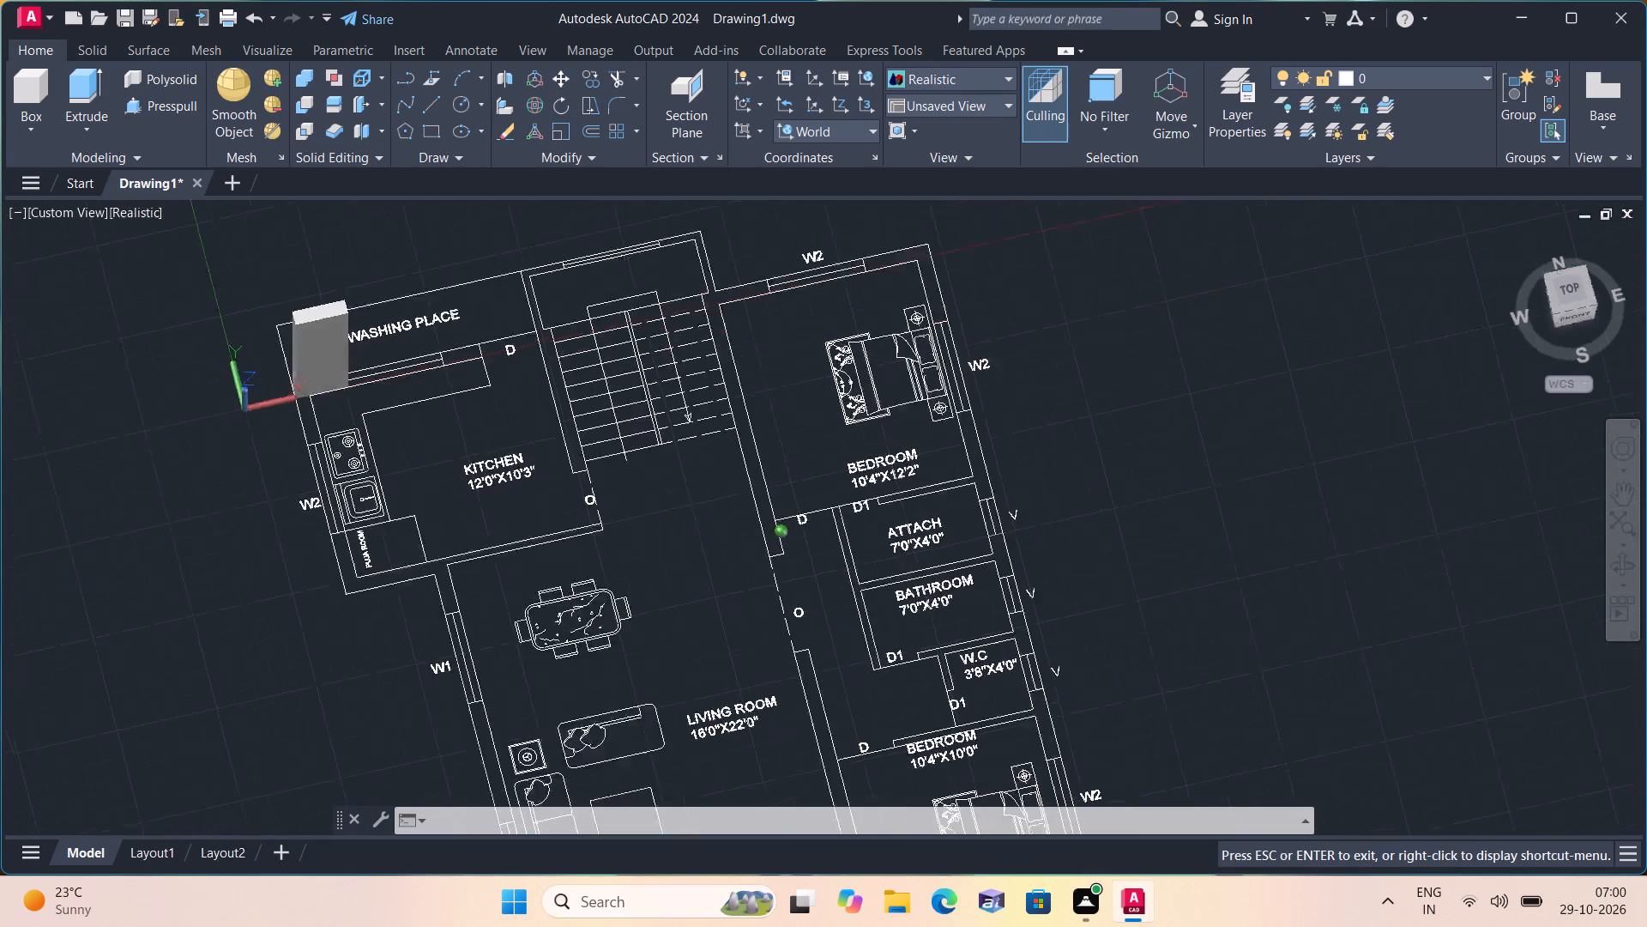
{"action": "middle_click_drag", "start_coordinate": [635, 447], "coordinate": [713, 530], "text": "shift"}
{"action": "middle_click_drag", "start_coordinate": [587, 585], "coordinate": [651, 682], "text": "shift"}
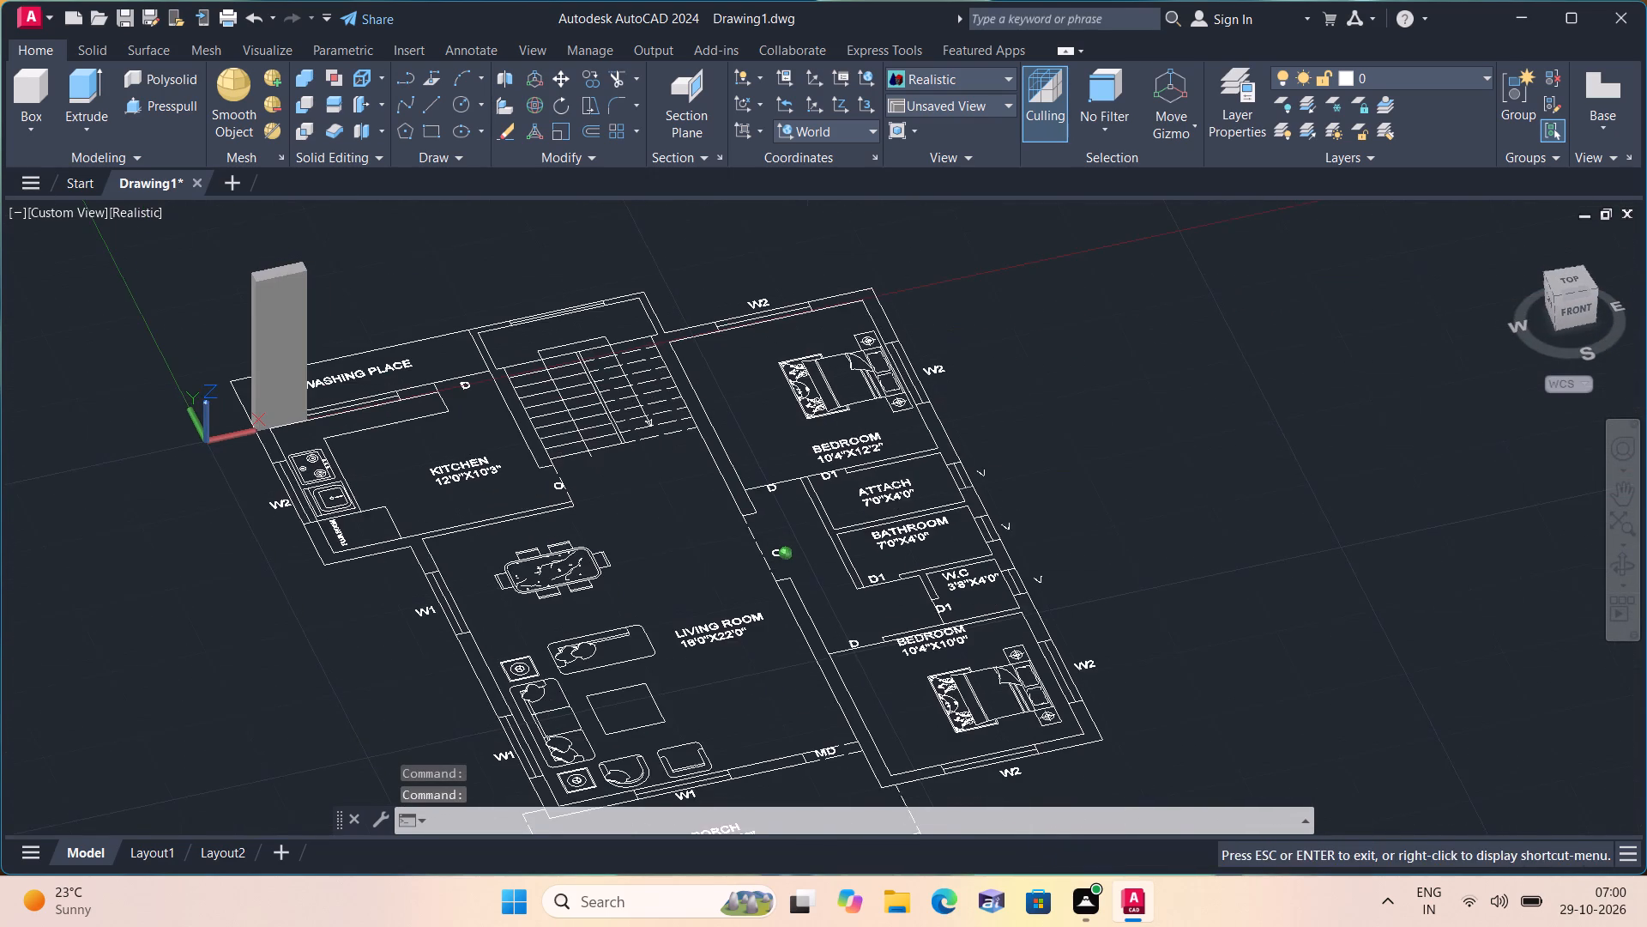
{"action": "middle_click_drag", "start_coordinate": [651, 682], "coordinate": [653, 688], "text": "shift"}
{"action": "scroll", "coordinate": [442, 425], "scroll_direction": "up", "scroll_amount": 1}
{"action": "middle_click_drag", "start_coordinate": [442, 425], "coordinate": [600, 457]}
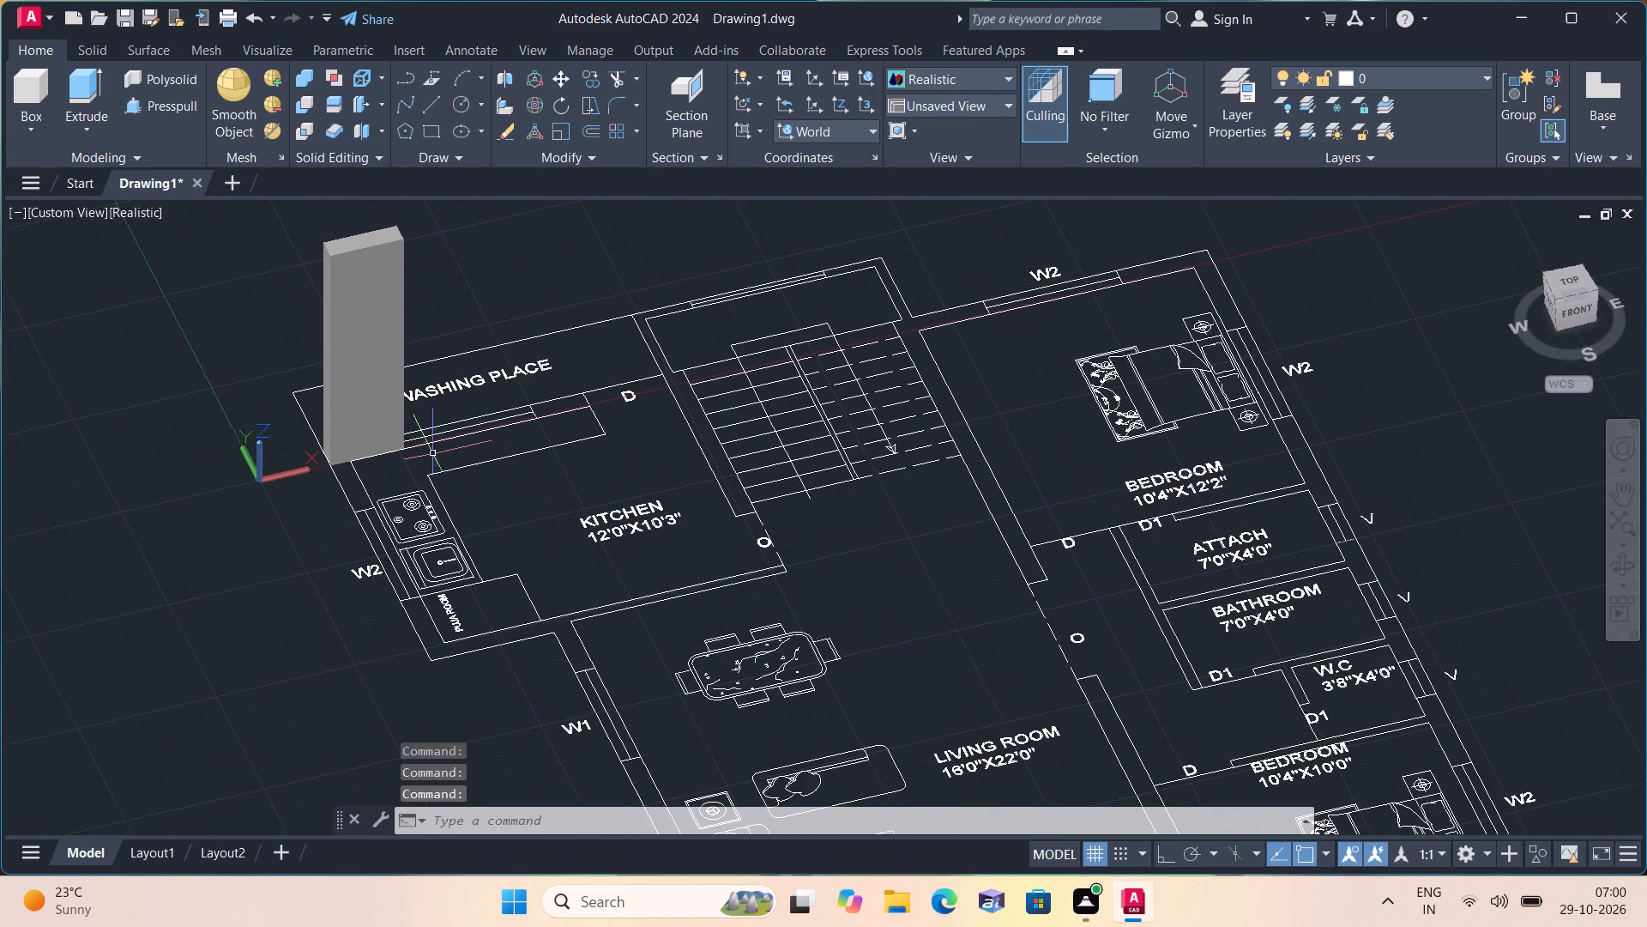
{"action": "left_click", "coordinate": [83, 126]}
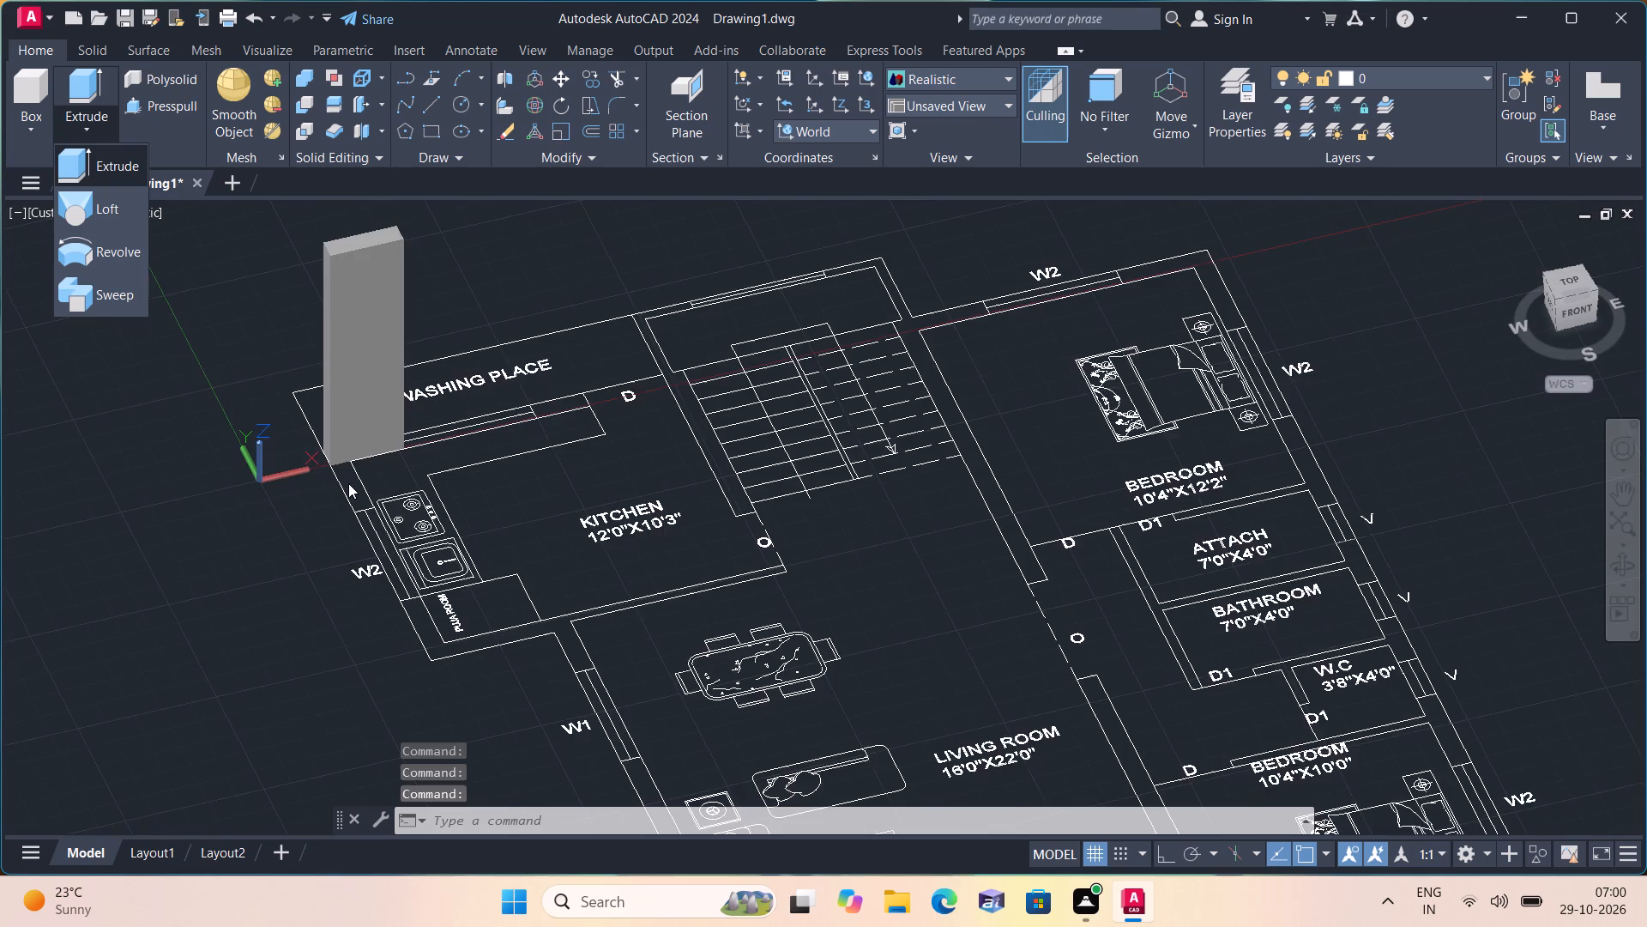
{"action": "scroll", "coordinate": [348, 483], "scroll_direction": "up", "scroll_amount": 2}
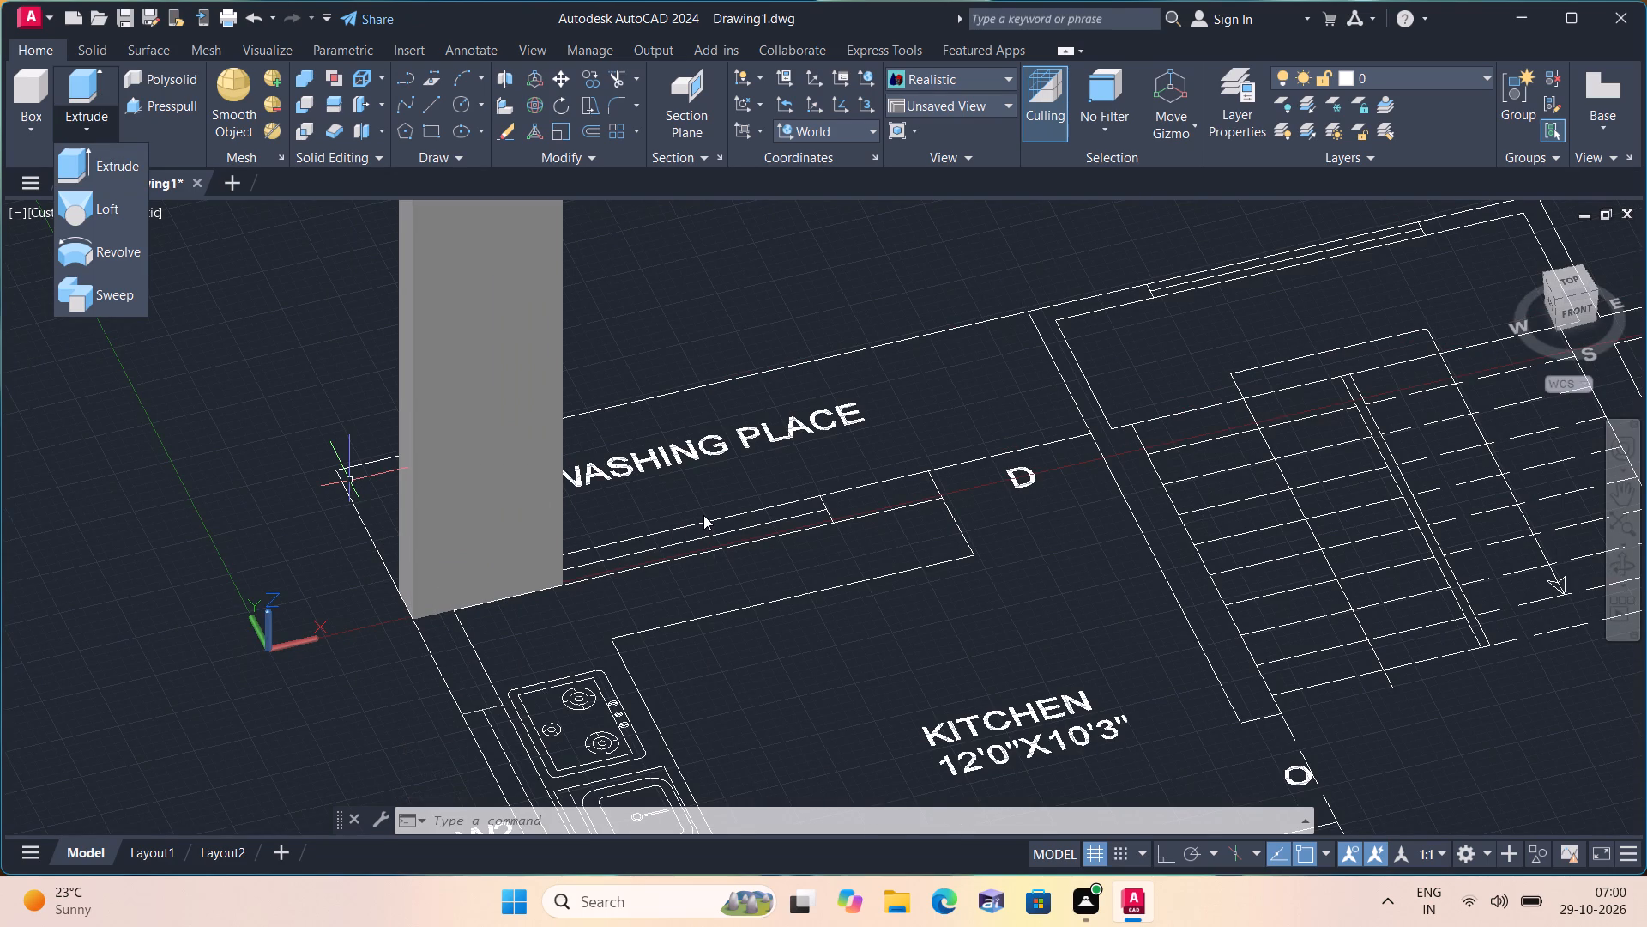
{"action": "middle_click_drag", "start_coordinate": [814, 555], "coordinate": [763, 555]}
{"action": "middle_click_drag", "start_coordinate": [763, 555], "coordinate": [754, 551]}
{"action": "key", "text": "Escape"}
Examine the floor plan from the kitchen down to the living room and bedrooms, turning it to a near-top view.
{"action": "scroll", "coordinate": [429, 340], "scroll_direction": "down", "scroll_amount": 2}
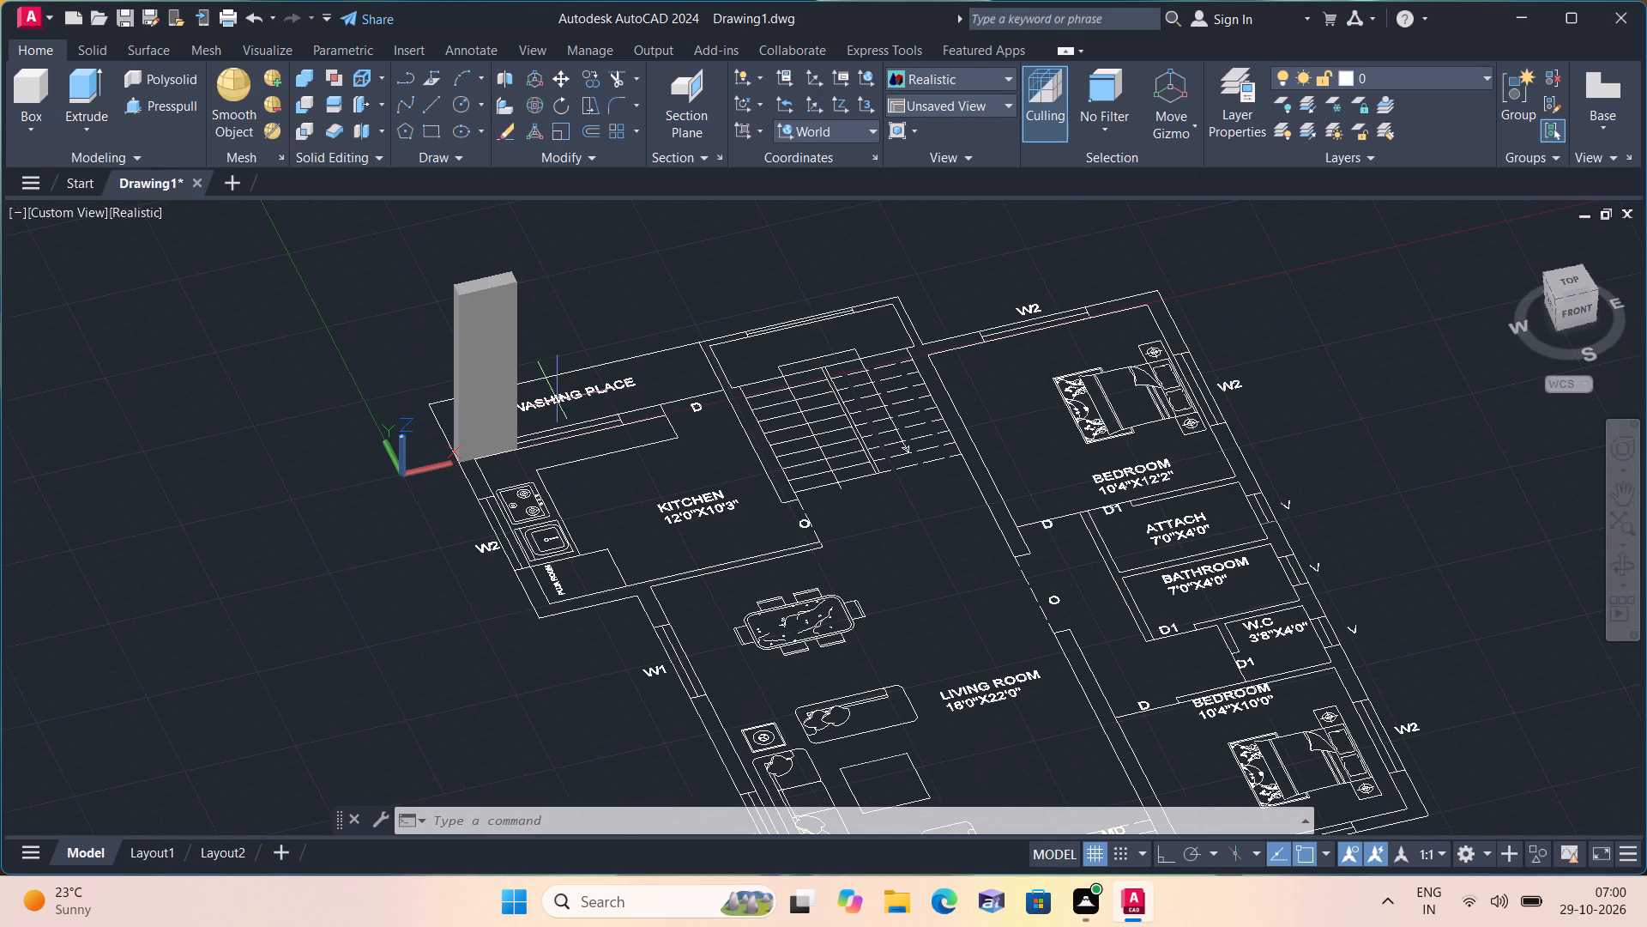
{"action": "middle_click_drag", "start_coordinate": [775, 536], "coordinate": [723, 623], "text": "shift"}
{"action": "scroll", "coordinate": [769, 536], "scroll_direction": "down", "scroll_amount": 1, "text": "shift"}
{"action": "middle_click_drag", "start_coordinate": [759, 611], "coordinate": [763, 639], "text": "shift"}
{"action": "scroll", "coordinate": [757, 616], "scroll_direction": "down", "scroll_amount": 1, "text": "shift"}
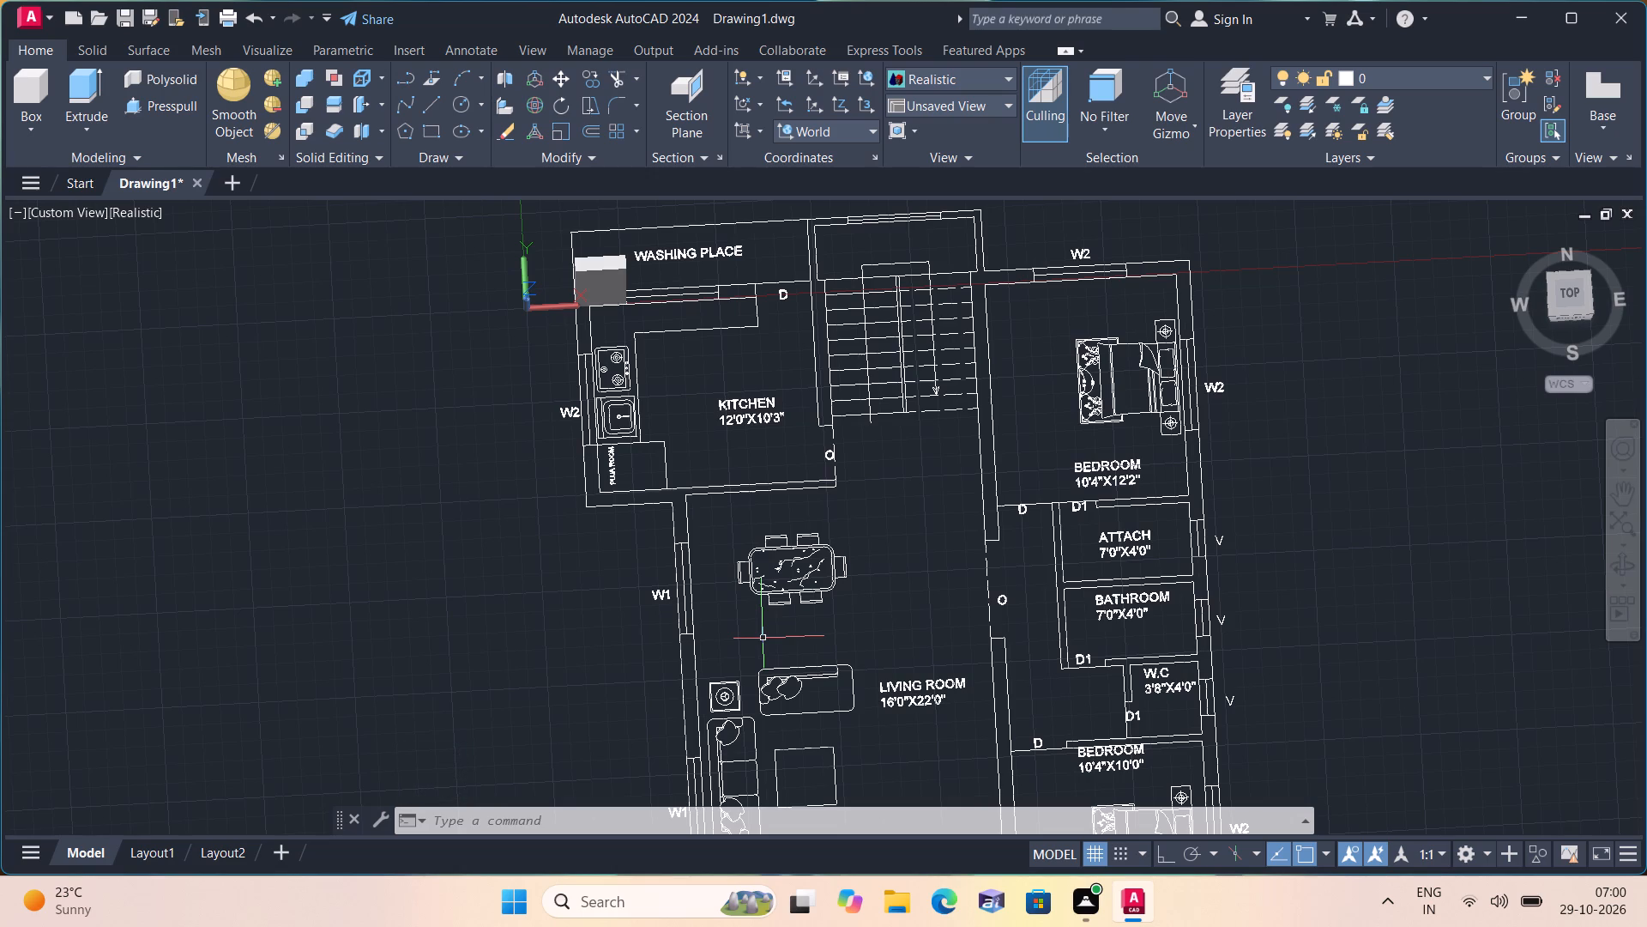
{"action": "scroll", "coordinate": [763, 639], "scroll_direction": "down", "scroll_amount": 1}
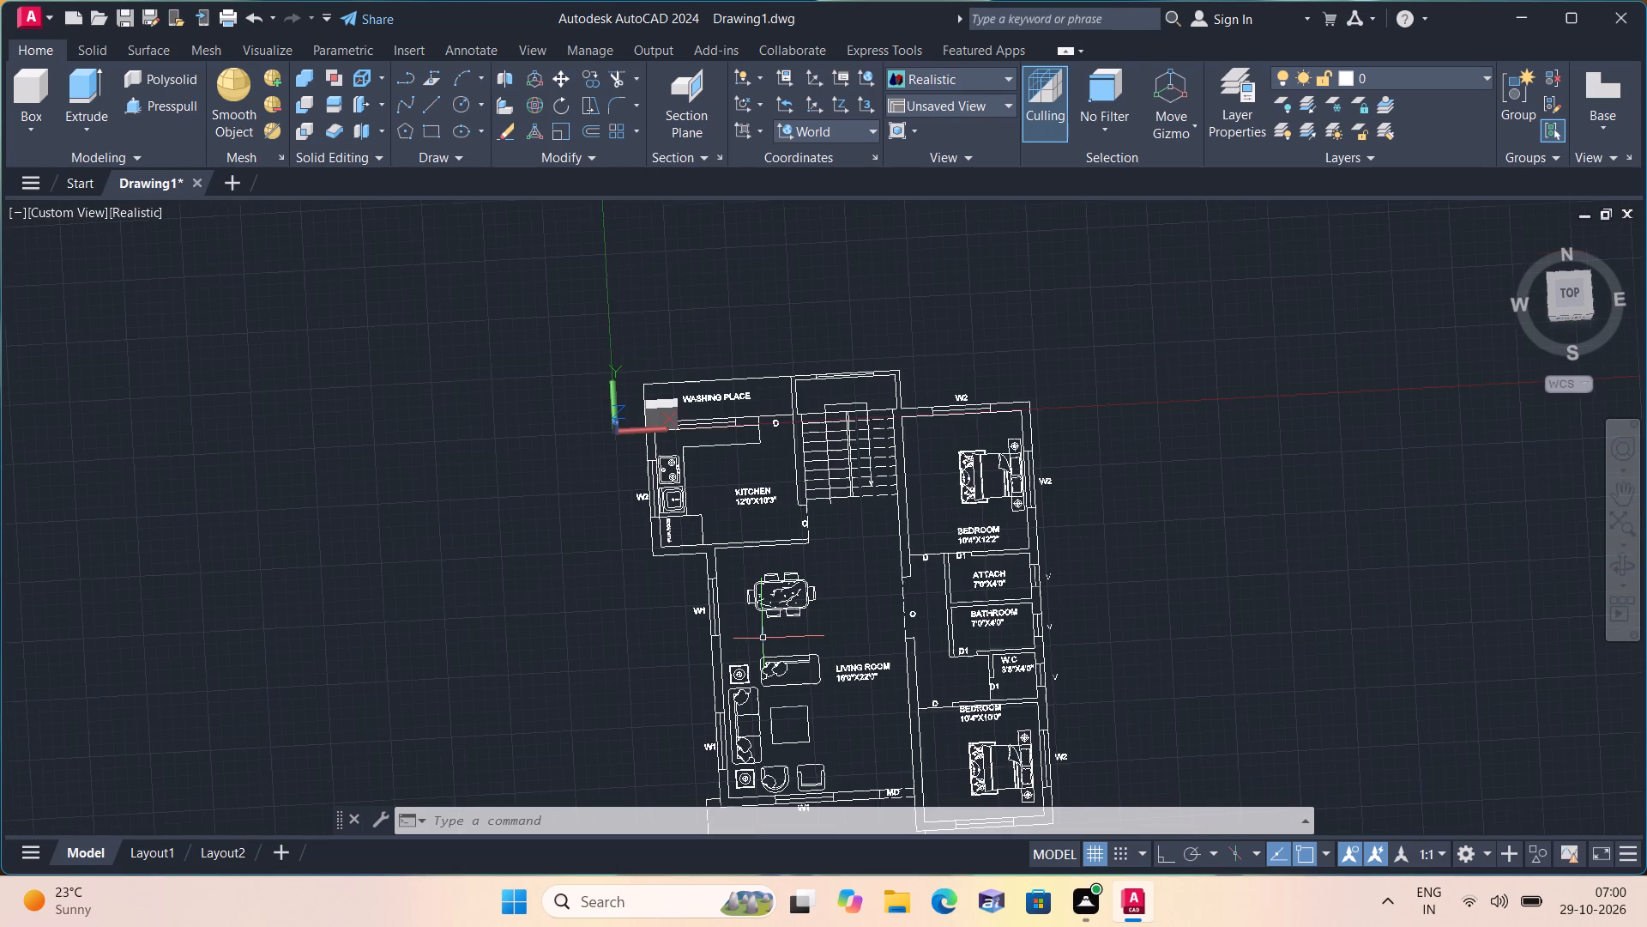
{"action": "scroll", "coordinate": [765, 597], "scroll_direction": "up", "scroll_amount": 1}
{"action": "scroll", "coordinate": [779, 513], "scroll_direction": "up", "scroll_amount": 2}
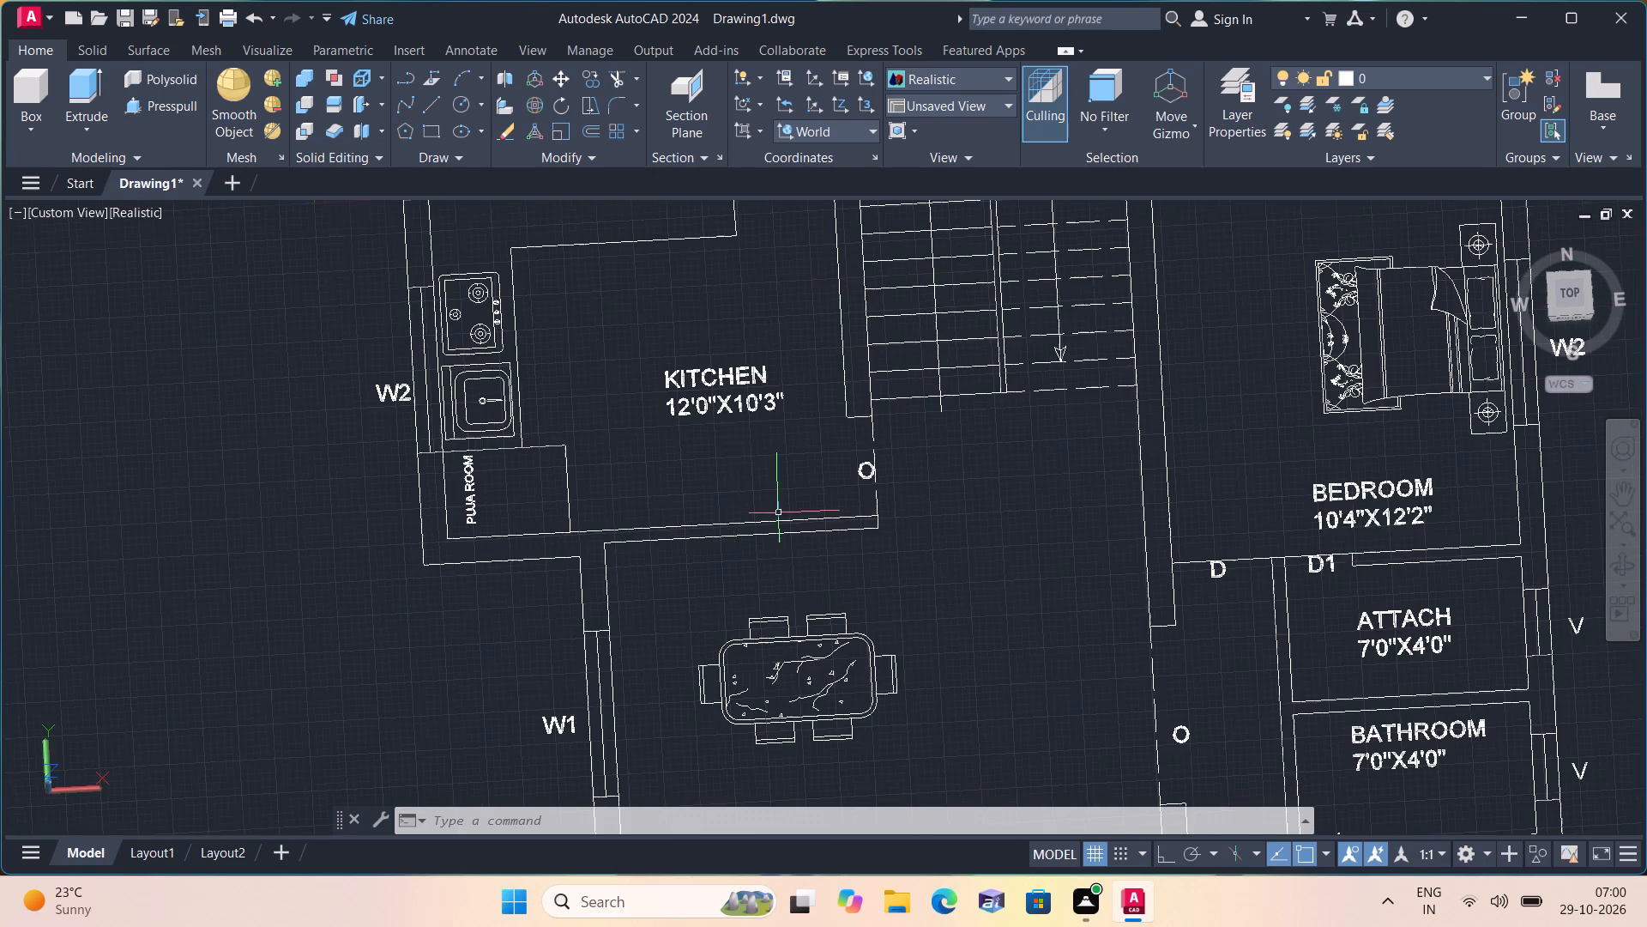
{"action": "scroll", "coordinate": [608, 421], "scroll_direction": "down", "scroll_amount": 1}
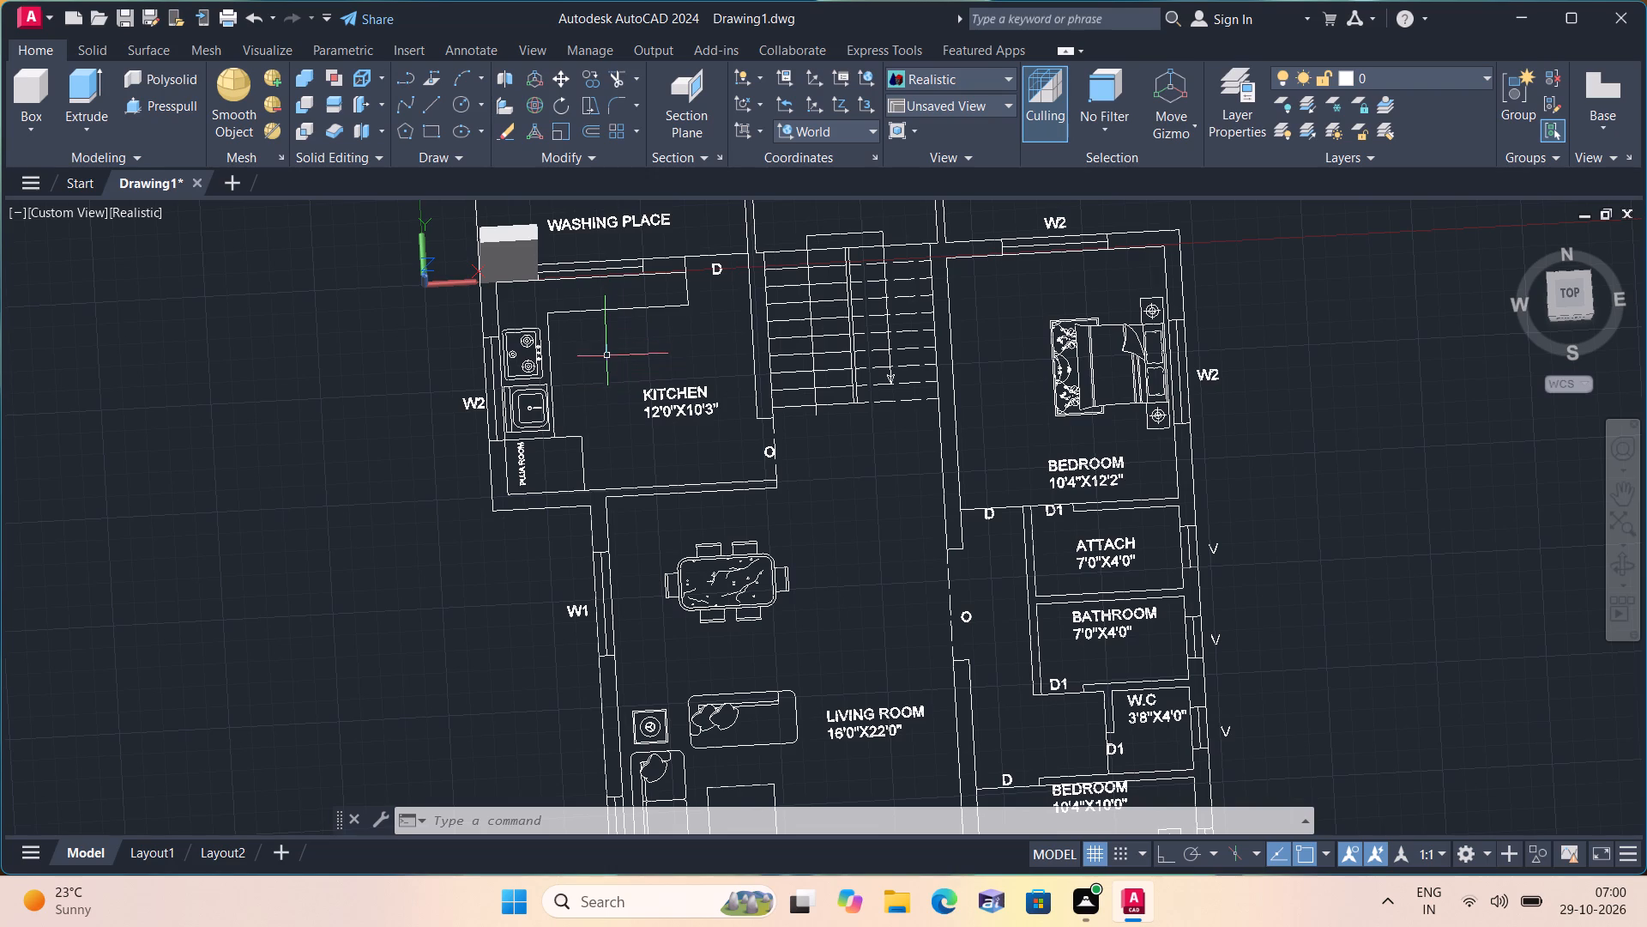
{"action": "scroll", "coordinate": [540, 406], "scroll_direction": "up", "scroll_amount": 1}
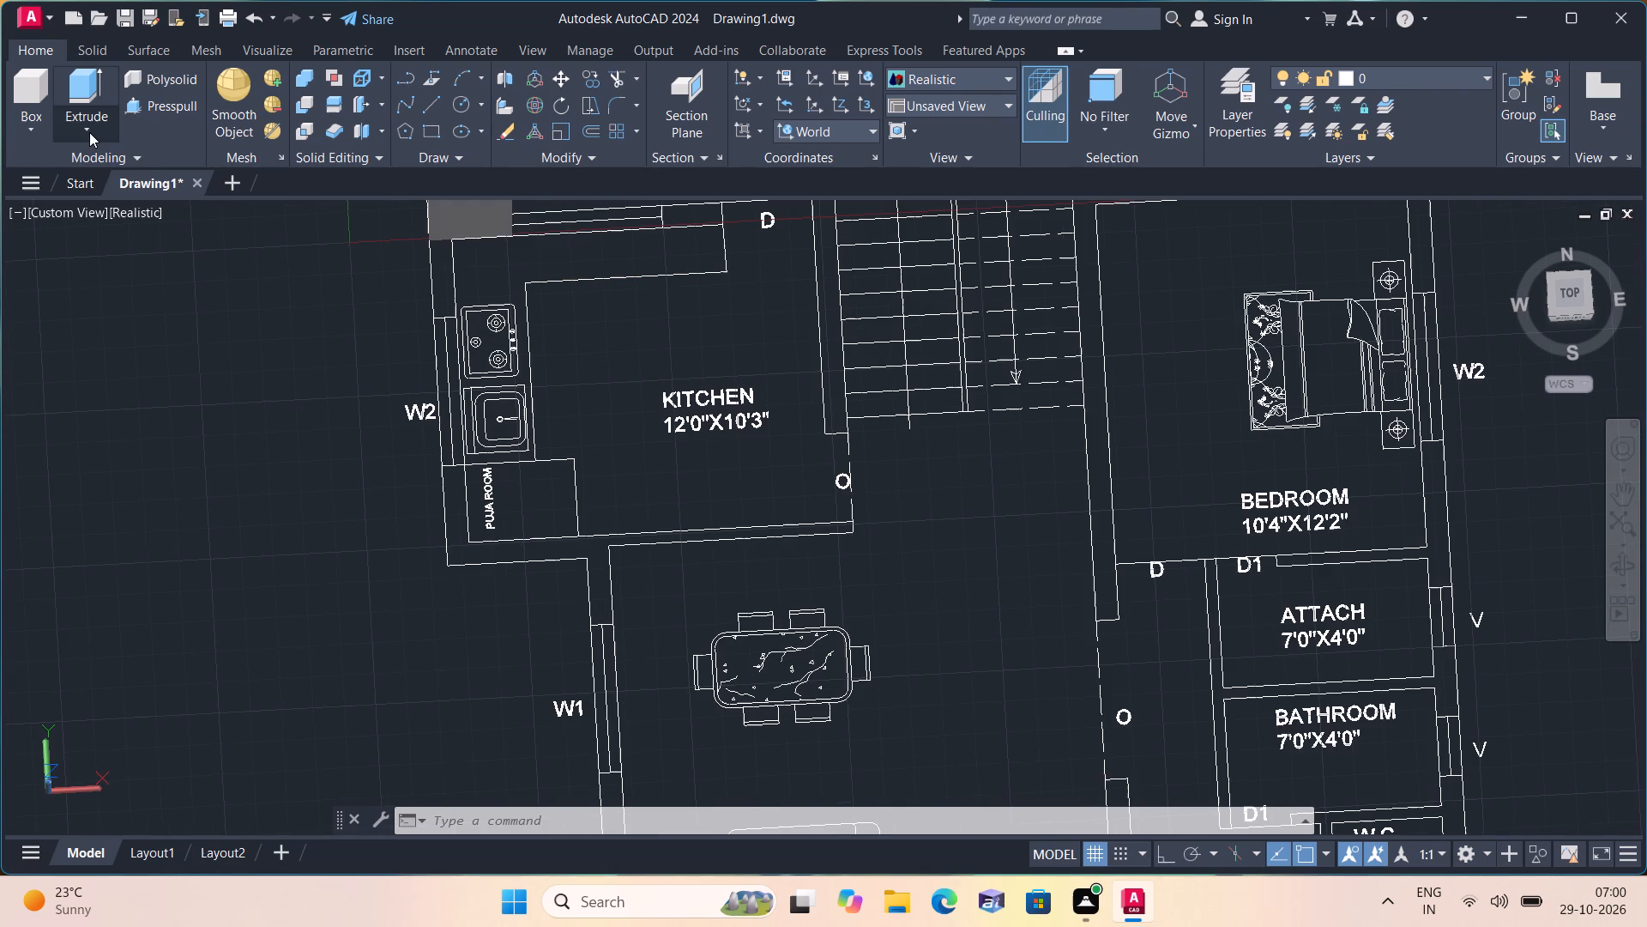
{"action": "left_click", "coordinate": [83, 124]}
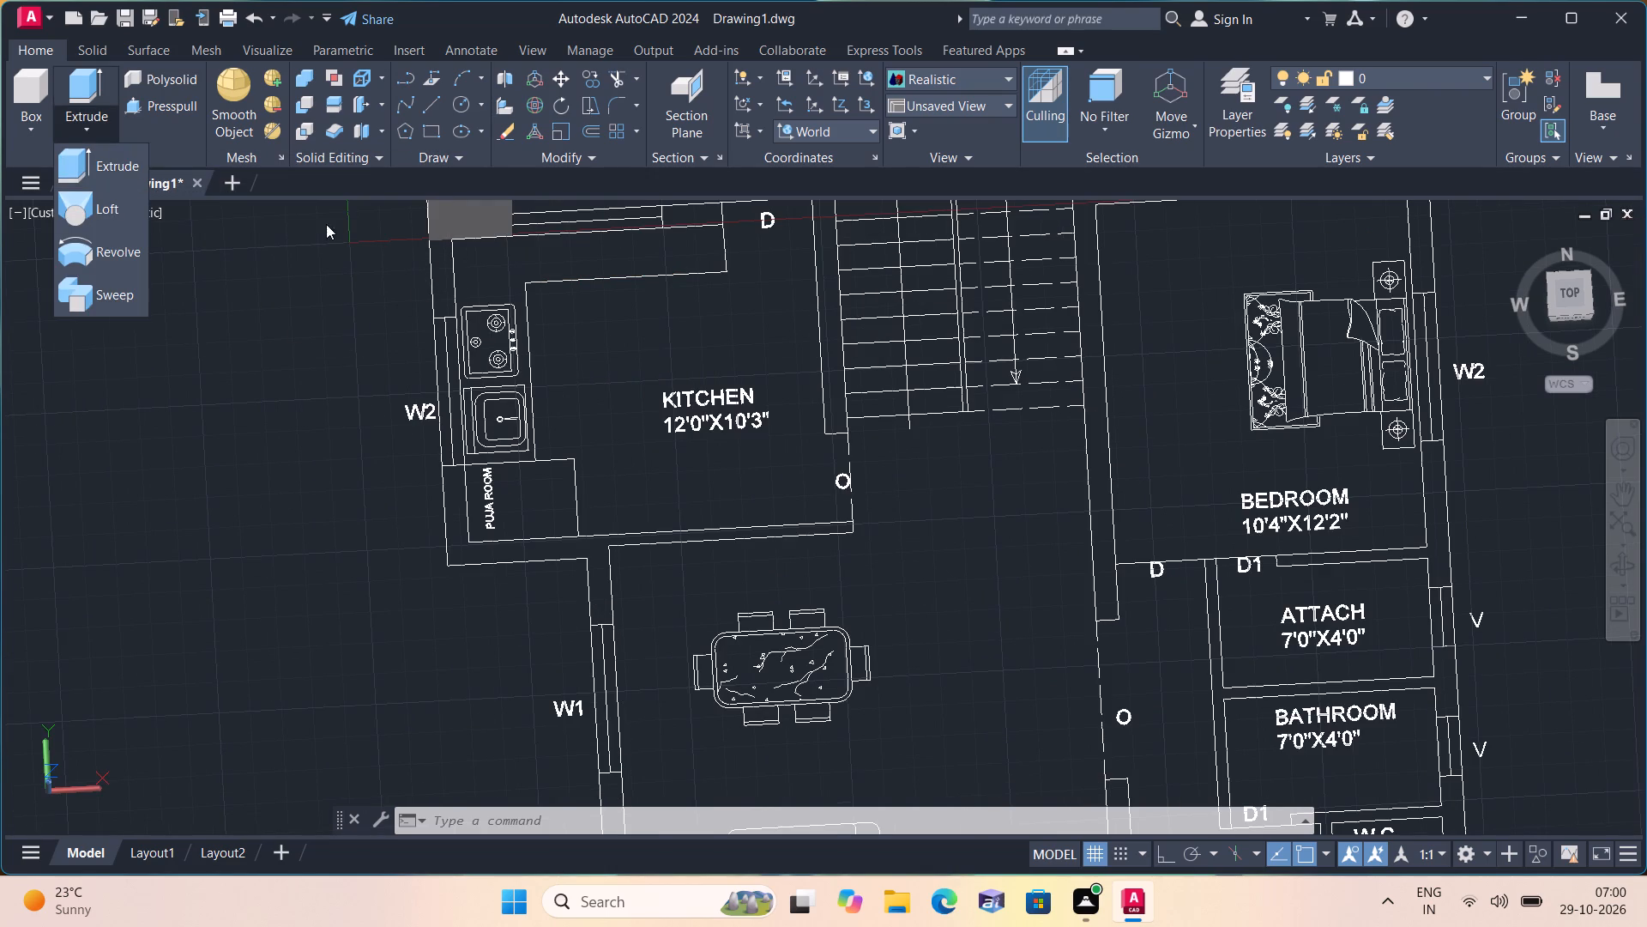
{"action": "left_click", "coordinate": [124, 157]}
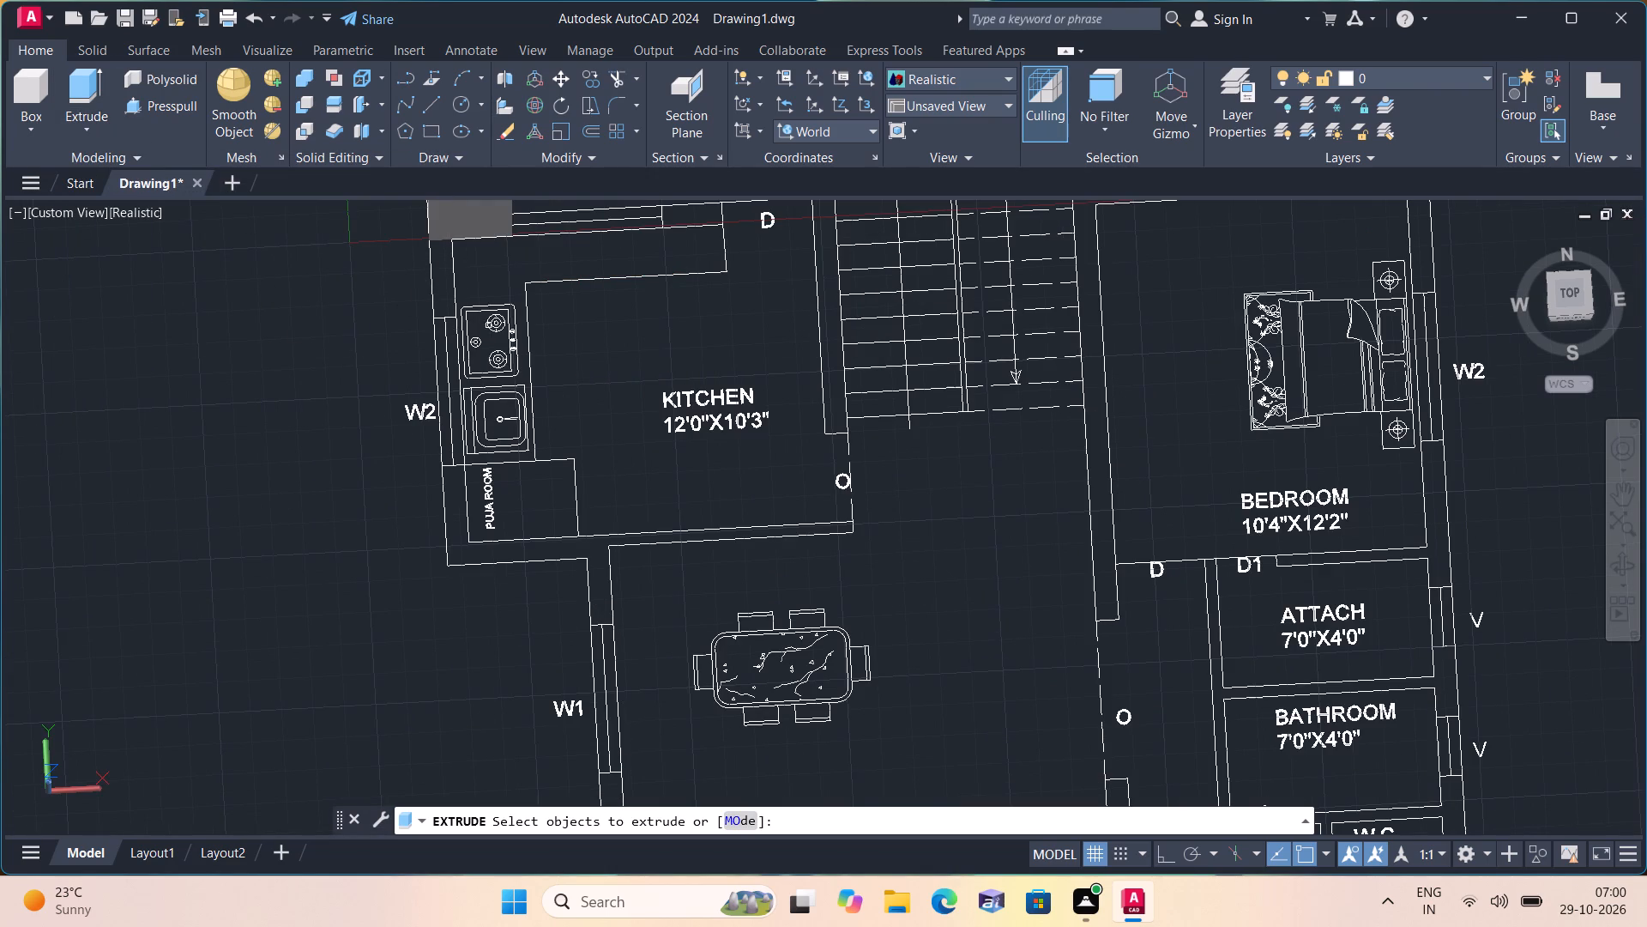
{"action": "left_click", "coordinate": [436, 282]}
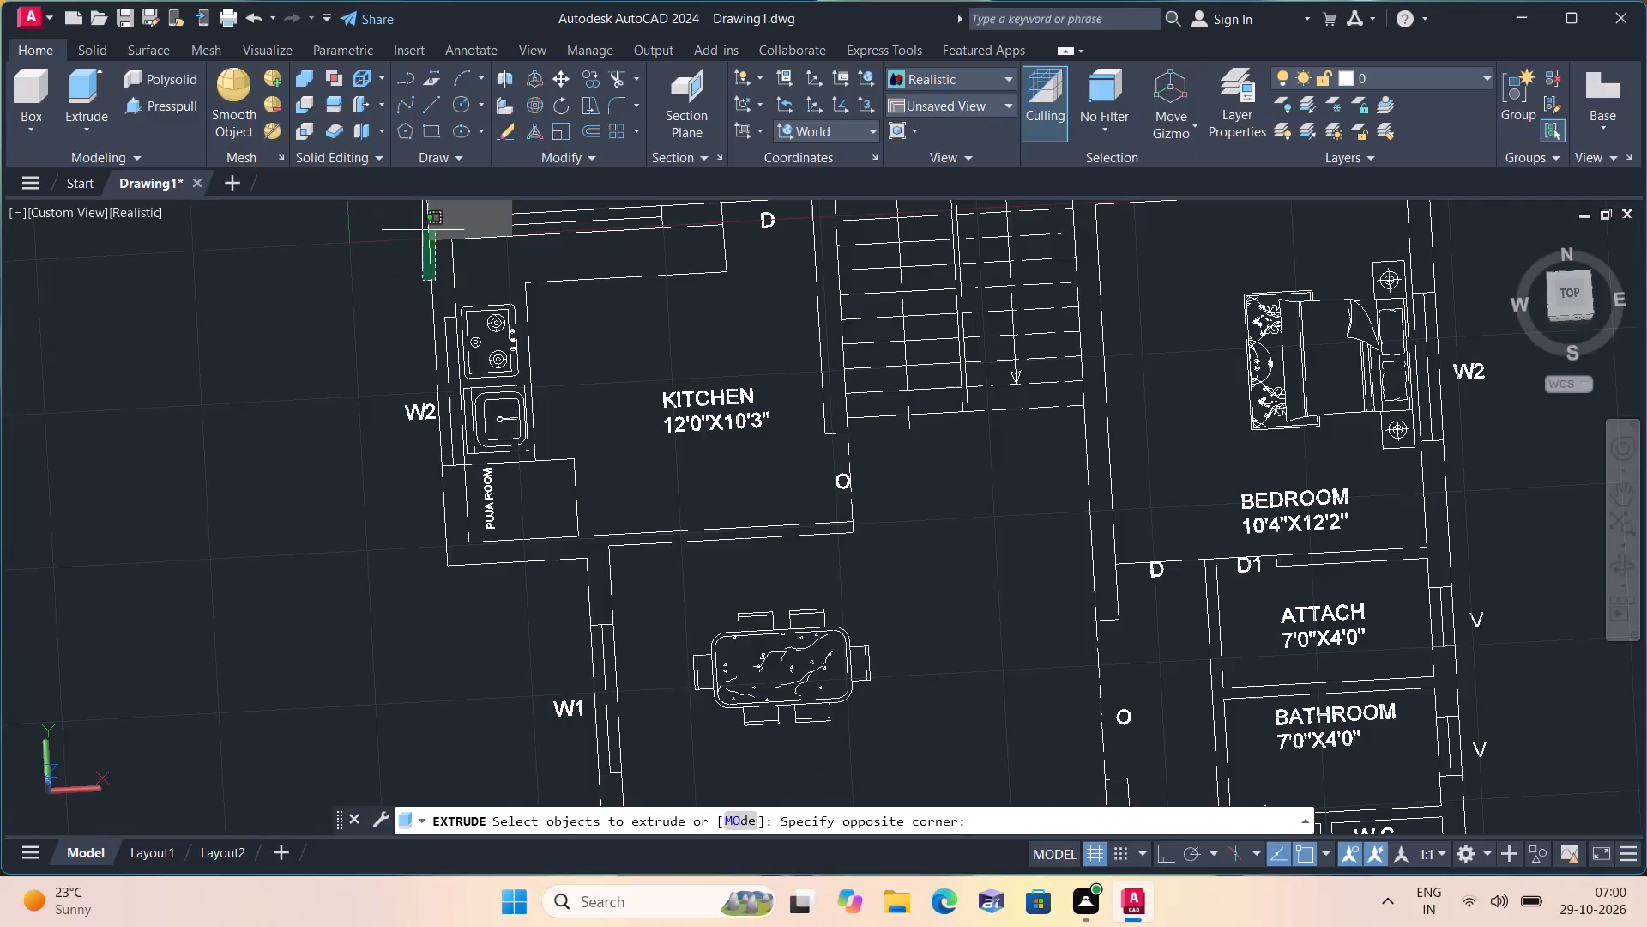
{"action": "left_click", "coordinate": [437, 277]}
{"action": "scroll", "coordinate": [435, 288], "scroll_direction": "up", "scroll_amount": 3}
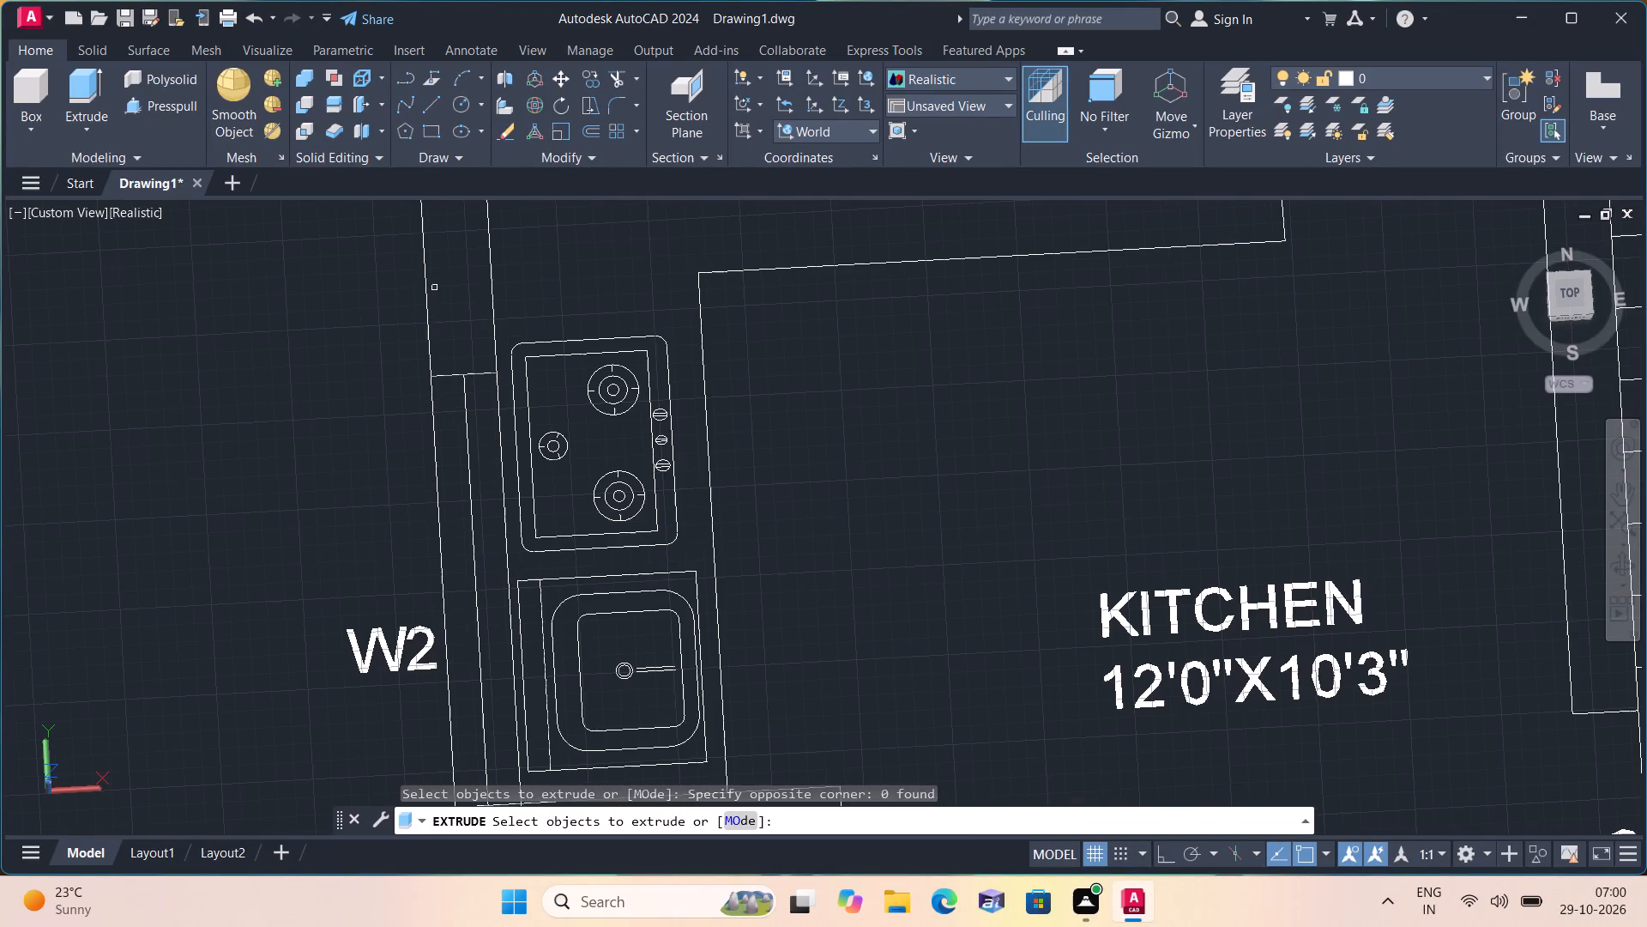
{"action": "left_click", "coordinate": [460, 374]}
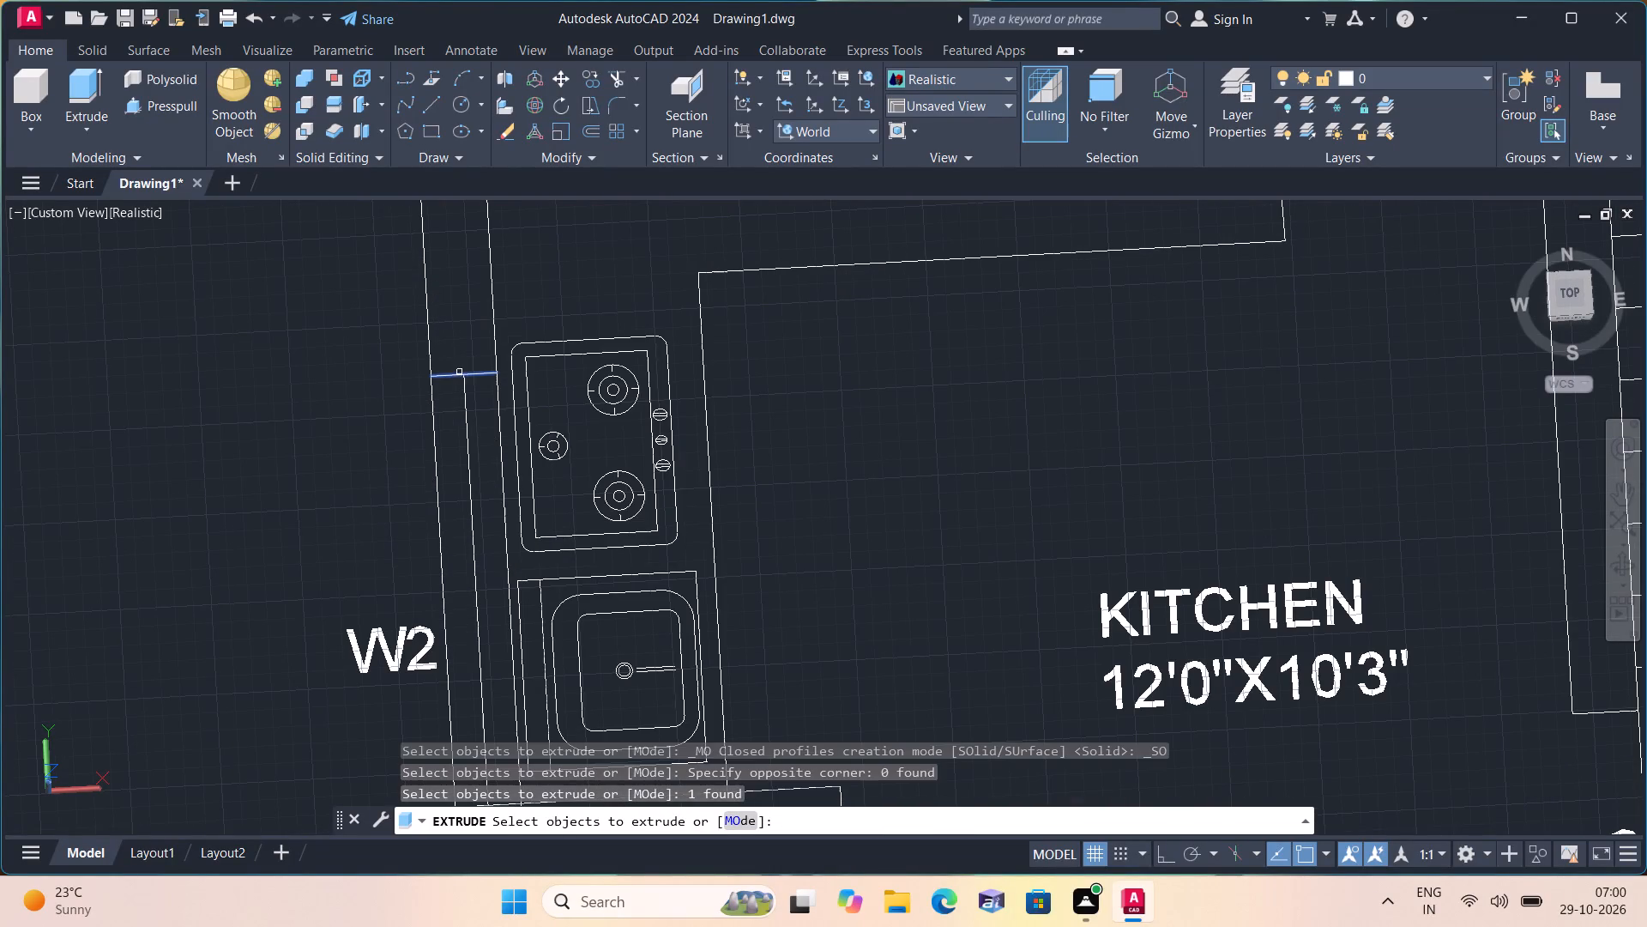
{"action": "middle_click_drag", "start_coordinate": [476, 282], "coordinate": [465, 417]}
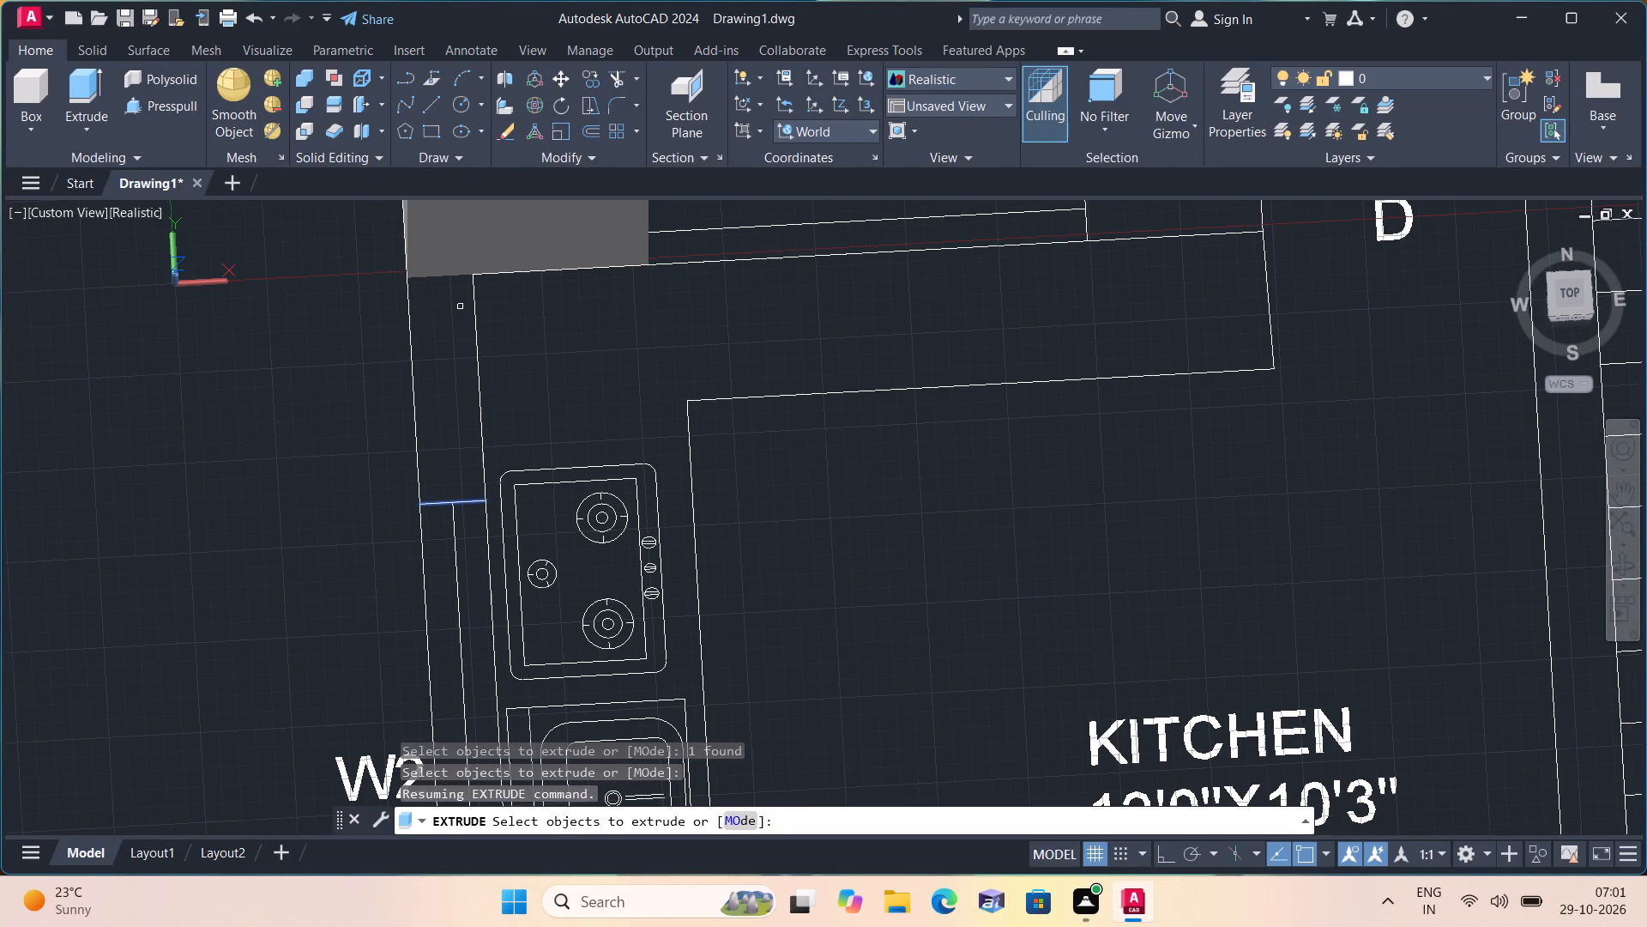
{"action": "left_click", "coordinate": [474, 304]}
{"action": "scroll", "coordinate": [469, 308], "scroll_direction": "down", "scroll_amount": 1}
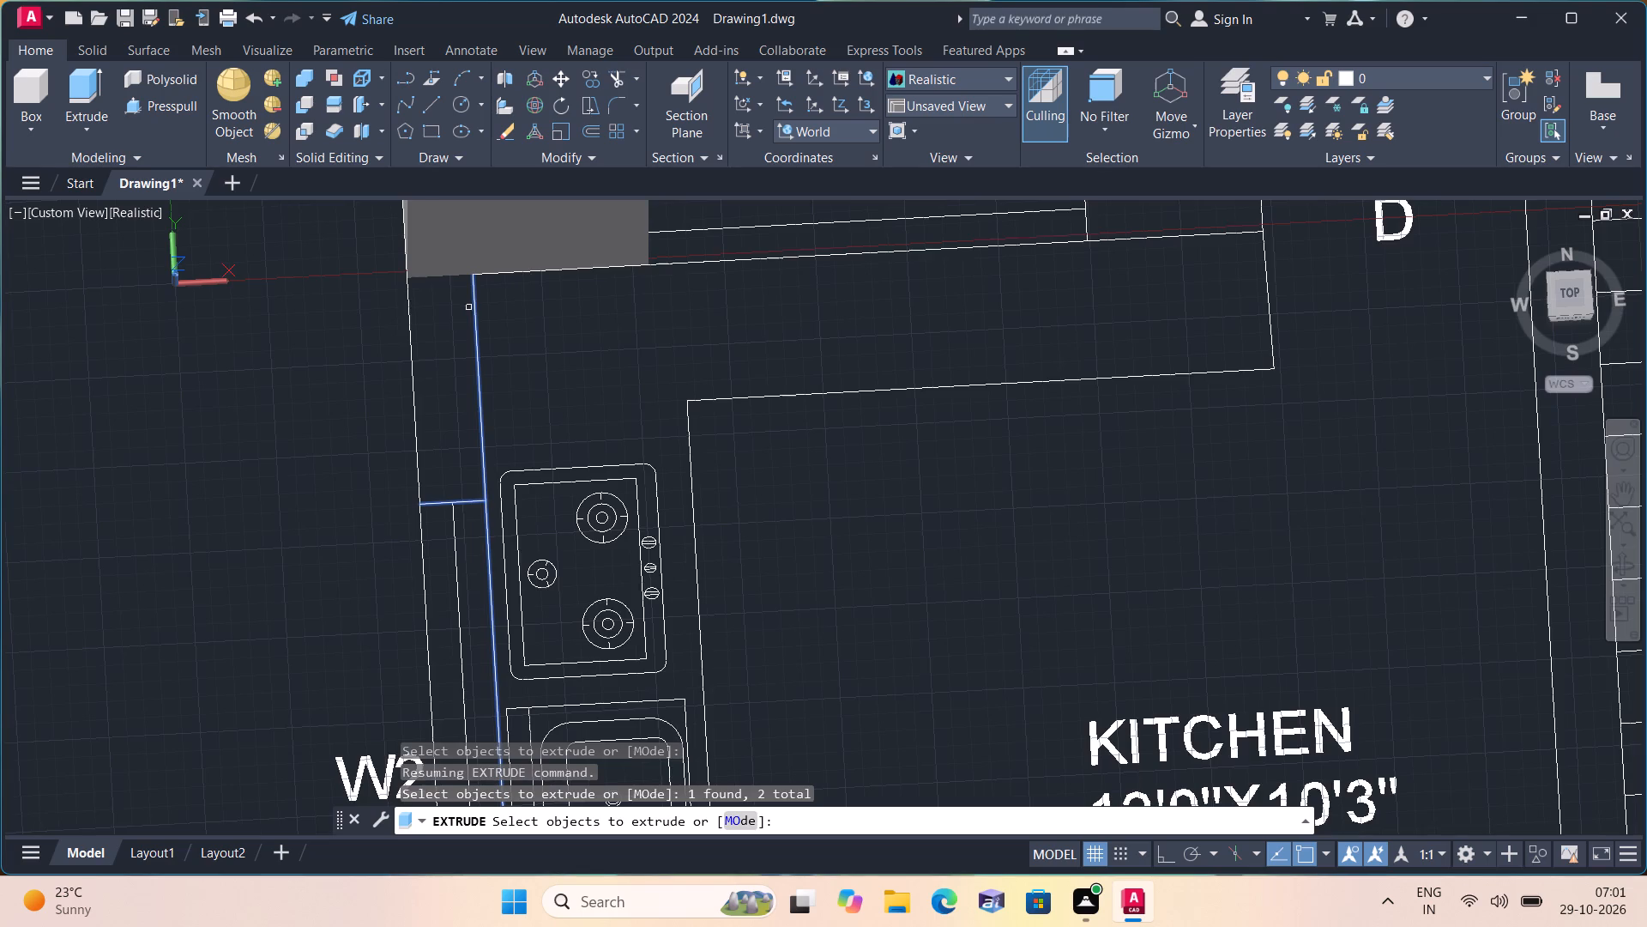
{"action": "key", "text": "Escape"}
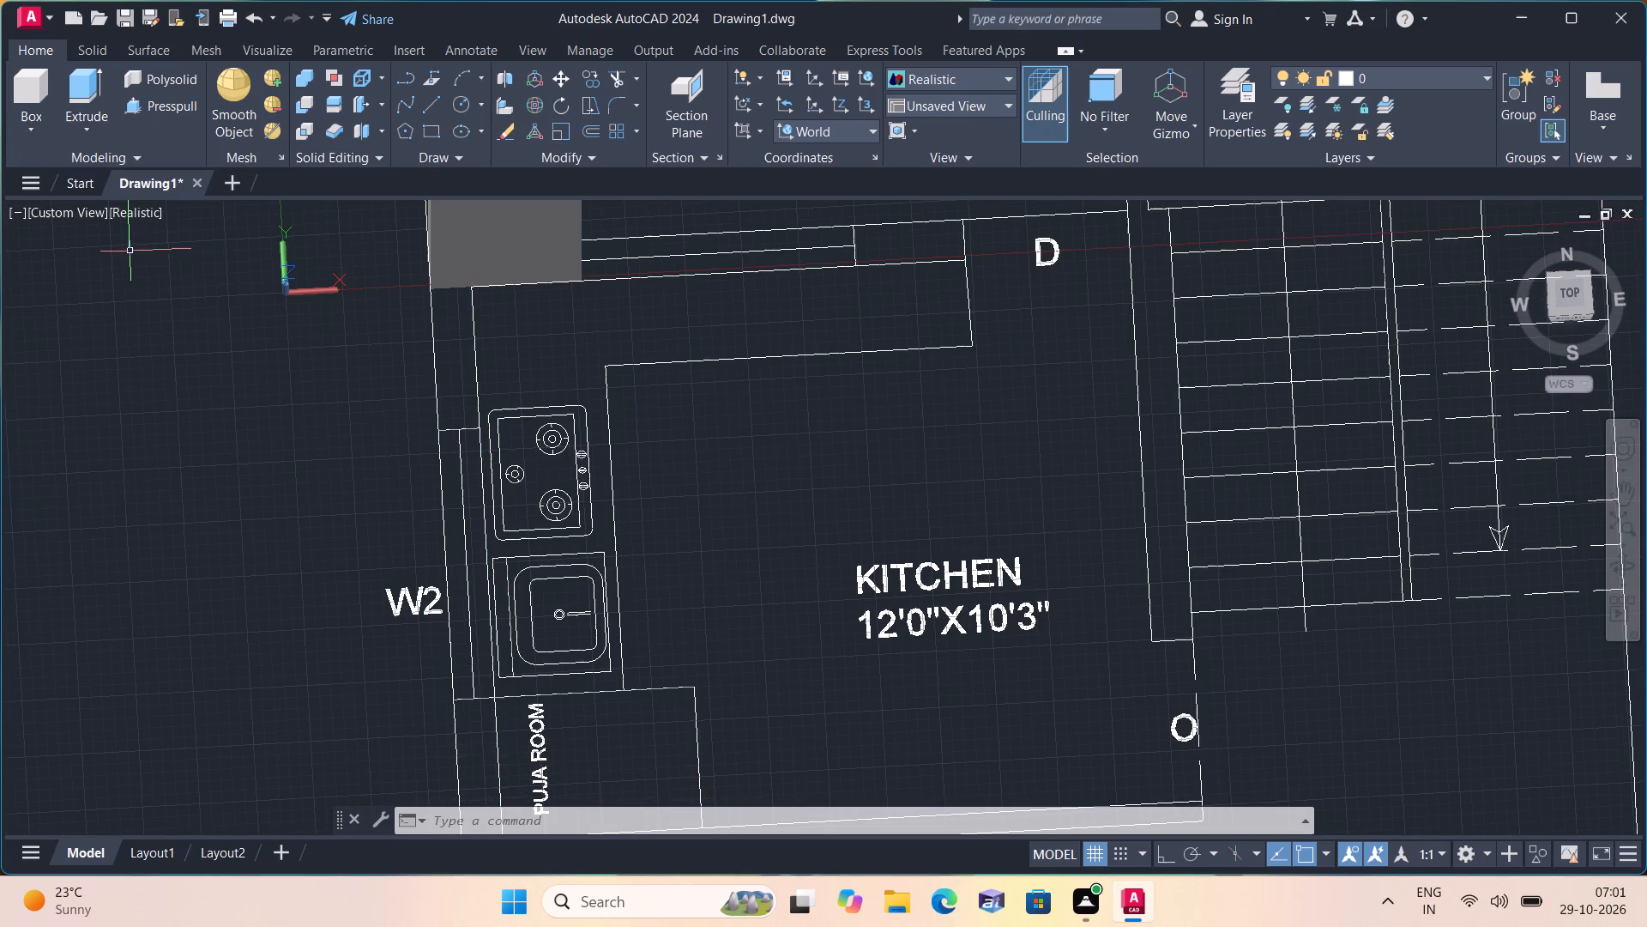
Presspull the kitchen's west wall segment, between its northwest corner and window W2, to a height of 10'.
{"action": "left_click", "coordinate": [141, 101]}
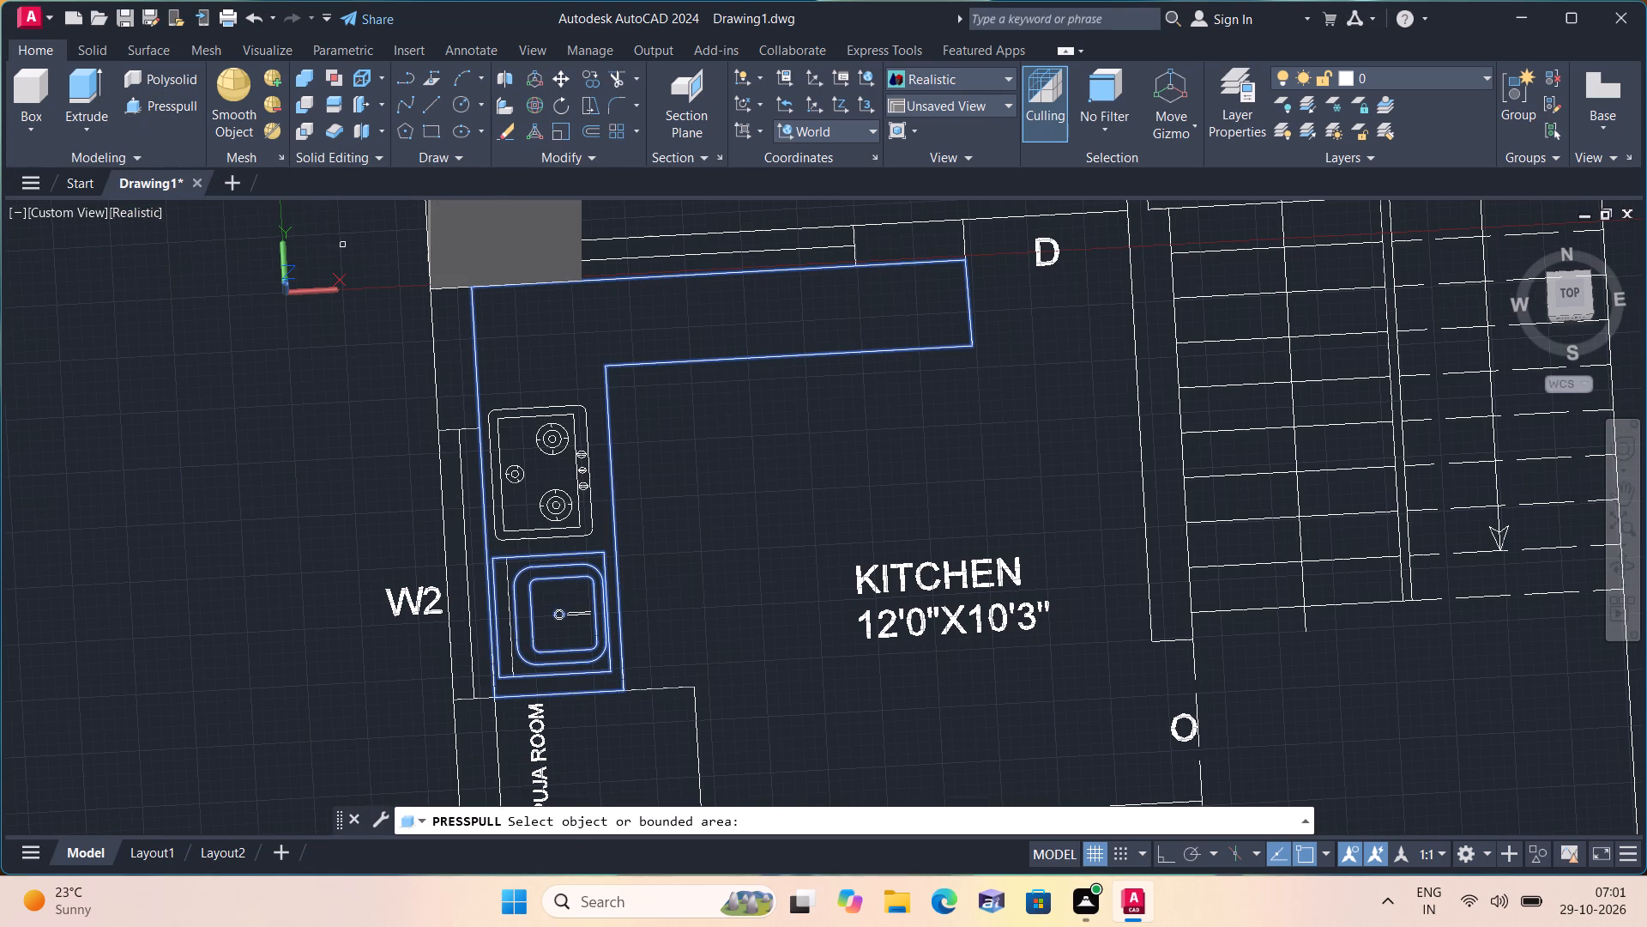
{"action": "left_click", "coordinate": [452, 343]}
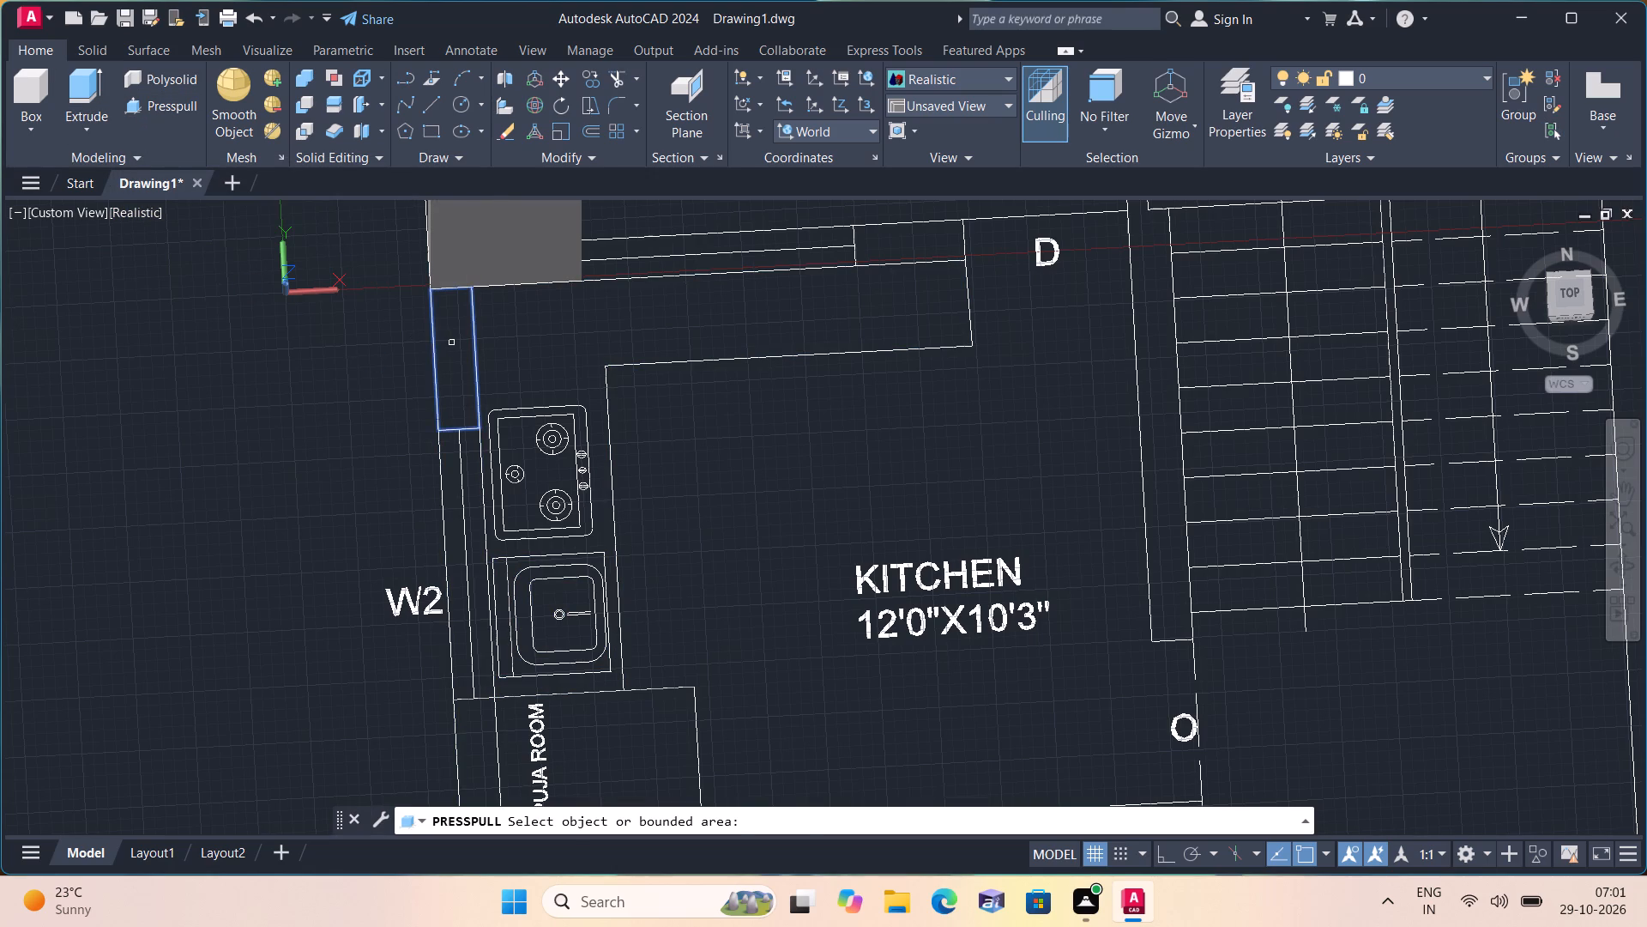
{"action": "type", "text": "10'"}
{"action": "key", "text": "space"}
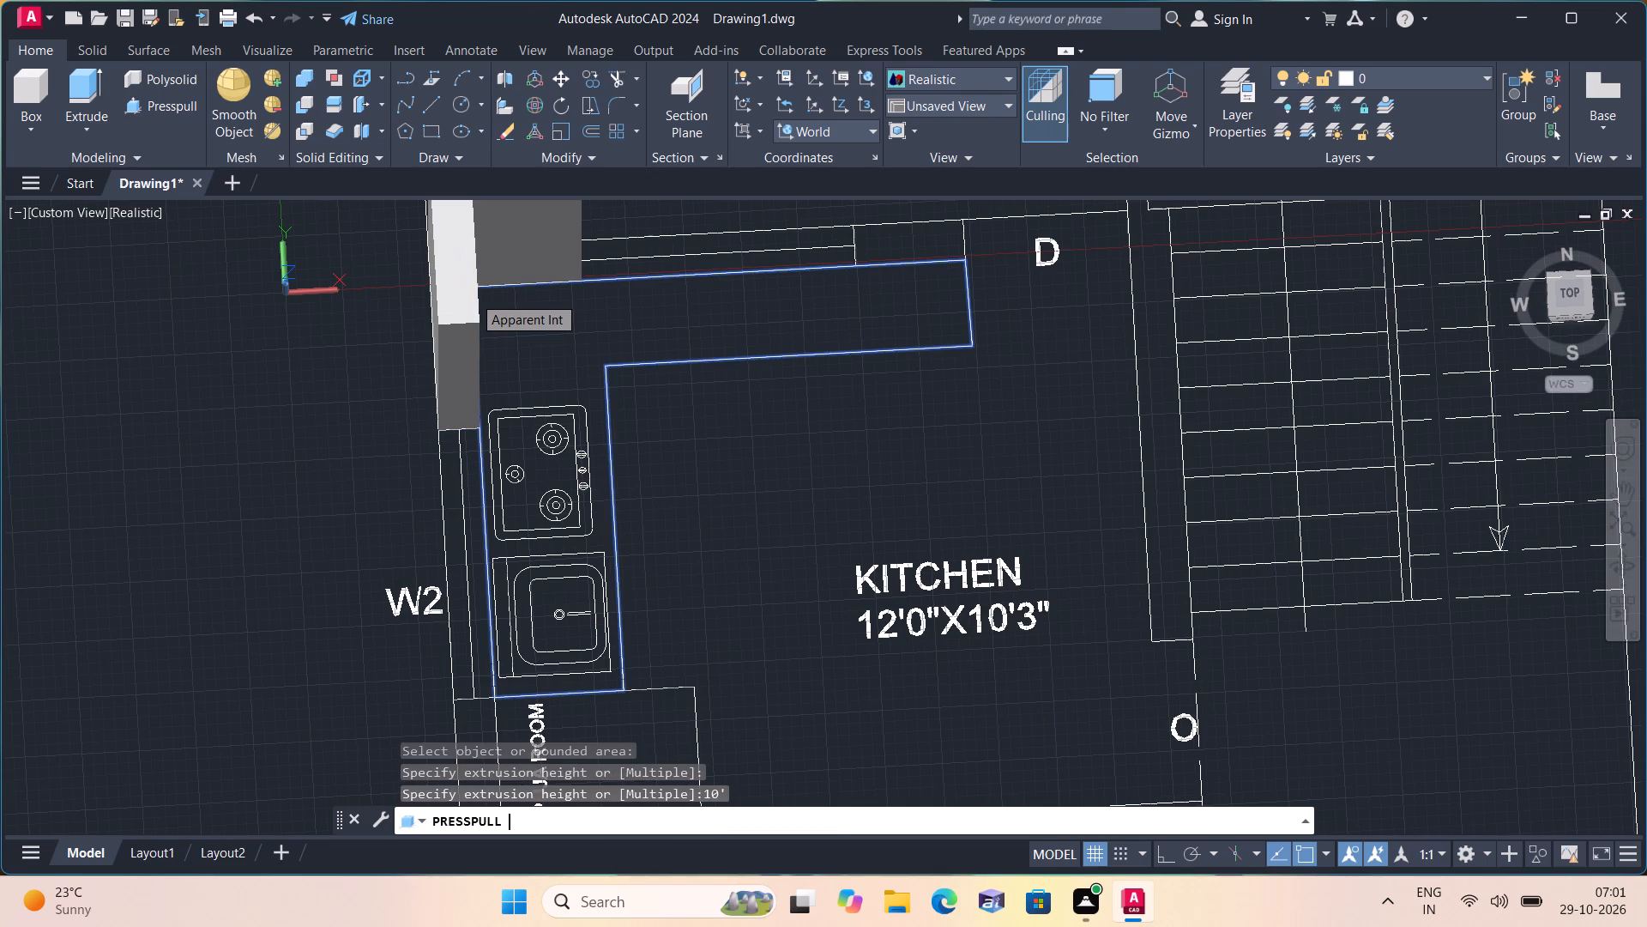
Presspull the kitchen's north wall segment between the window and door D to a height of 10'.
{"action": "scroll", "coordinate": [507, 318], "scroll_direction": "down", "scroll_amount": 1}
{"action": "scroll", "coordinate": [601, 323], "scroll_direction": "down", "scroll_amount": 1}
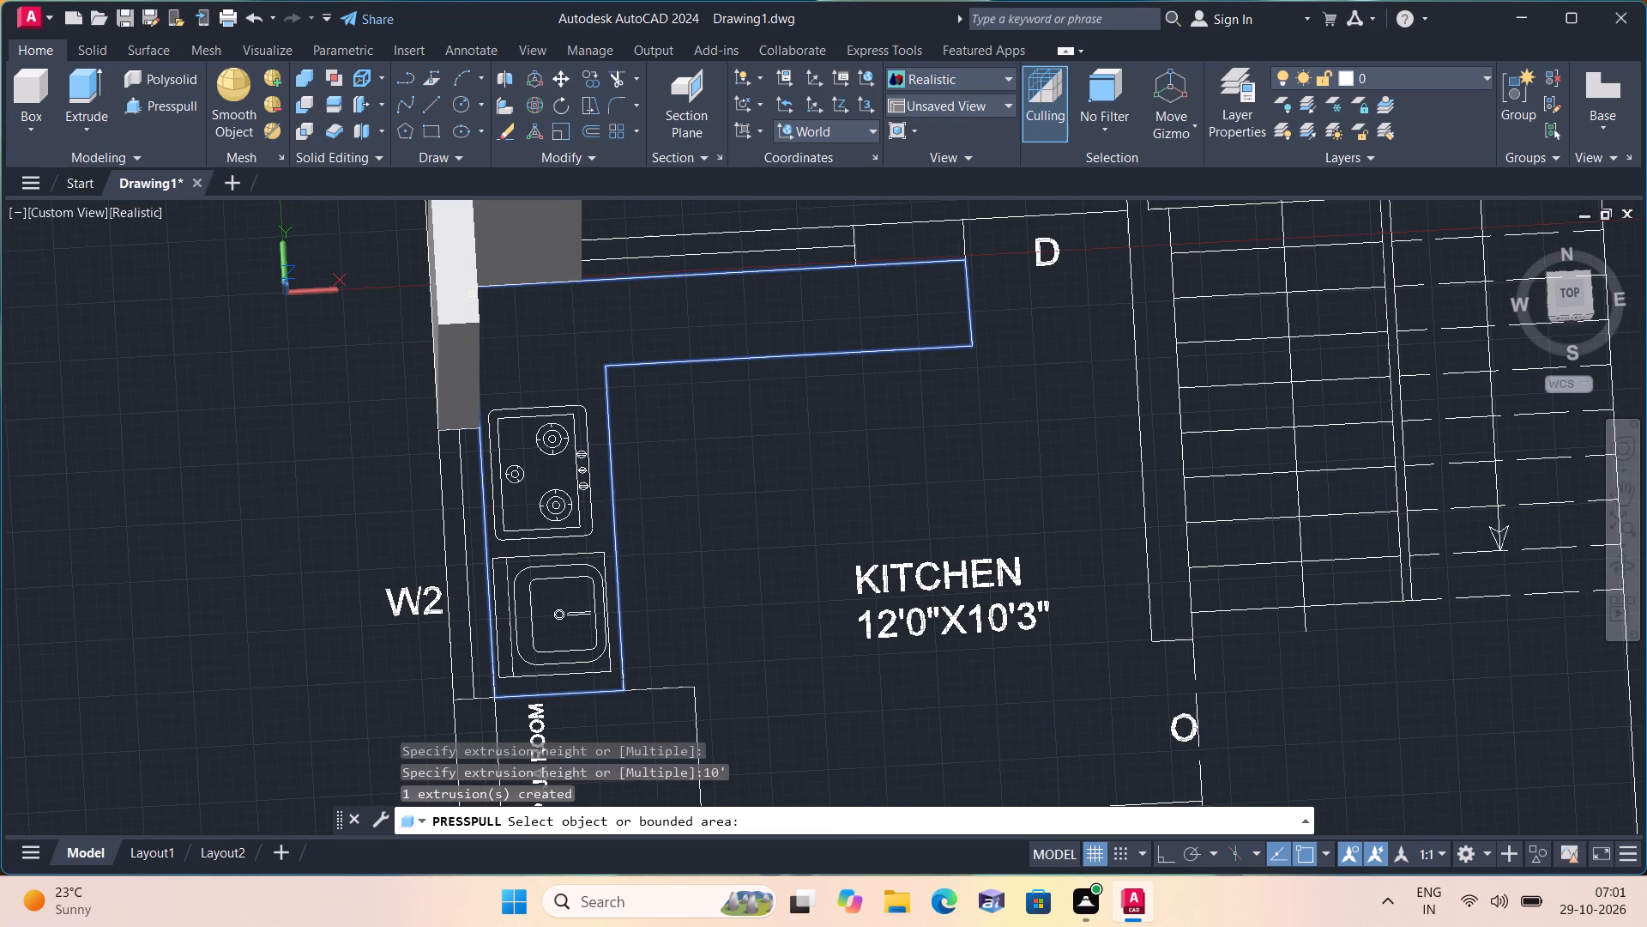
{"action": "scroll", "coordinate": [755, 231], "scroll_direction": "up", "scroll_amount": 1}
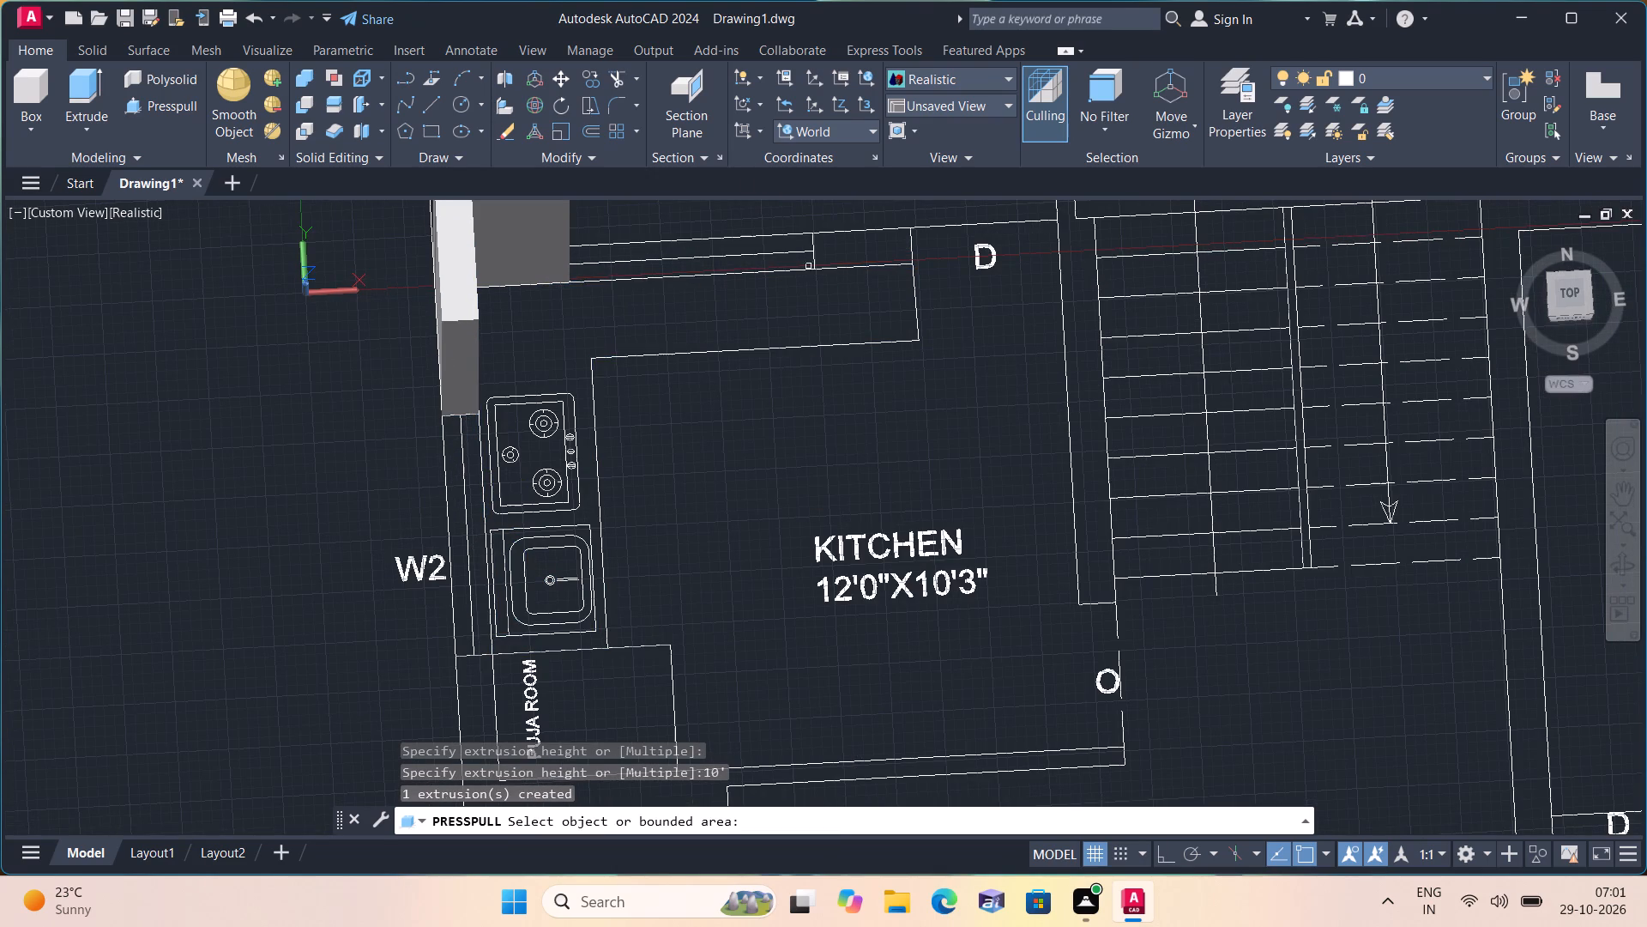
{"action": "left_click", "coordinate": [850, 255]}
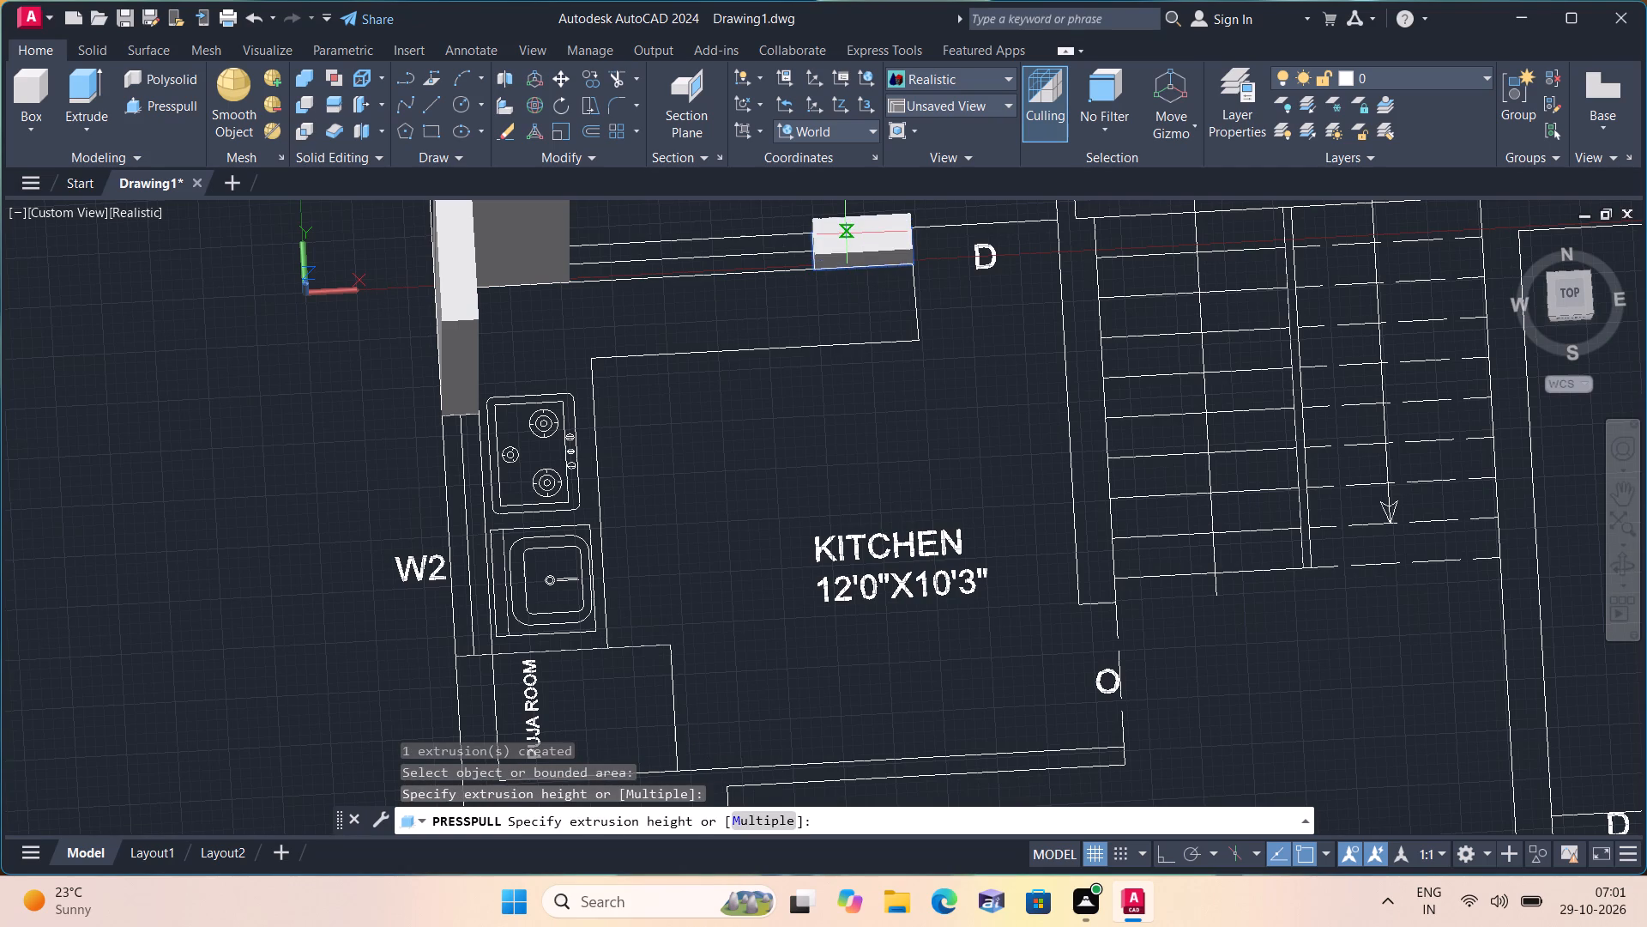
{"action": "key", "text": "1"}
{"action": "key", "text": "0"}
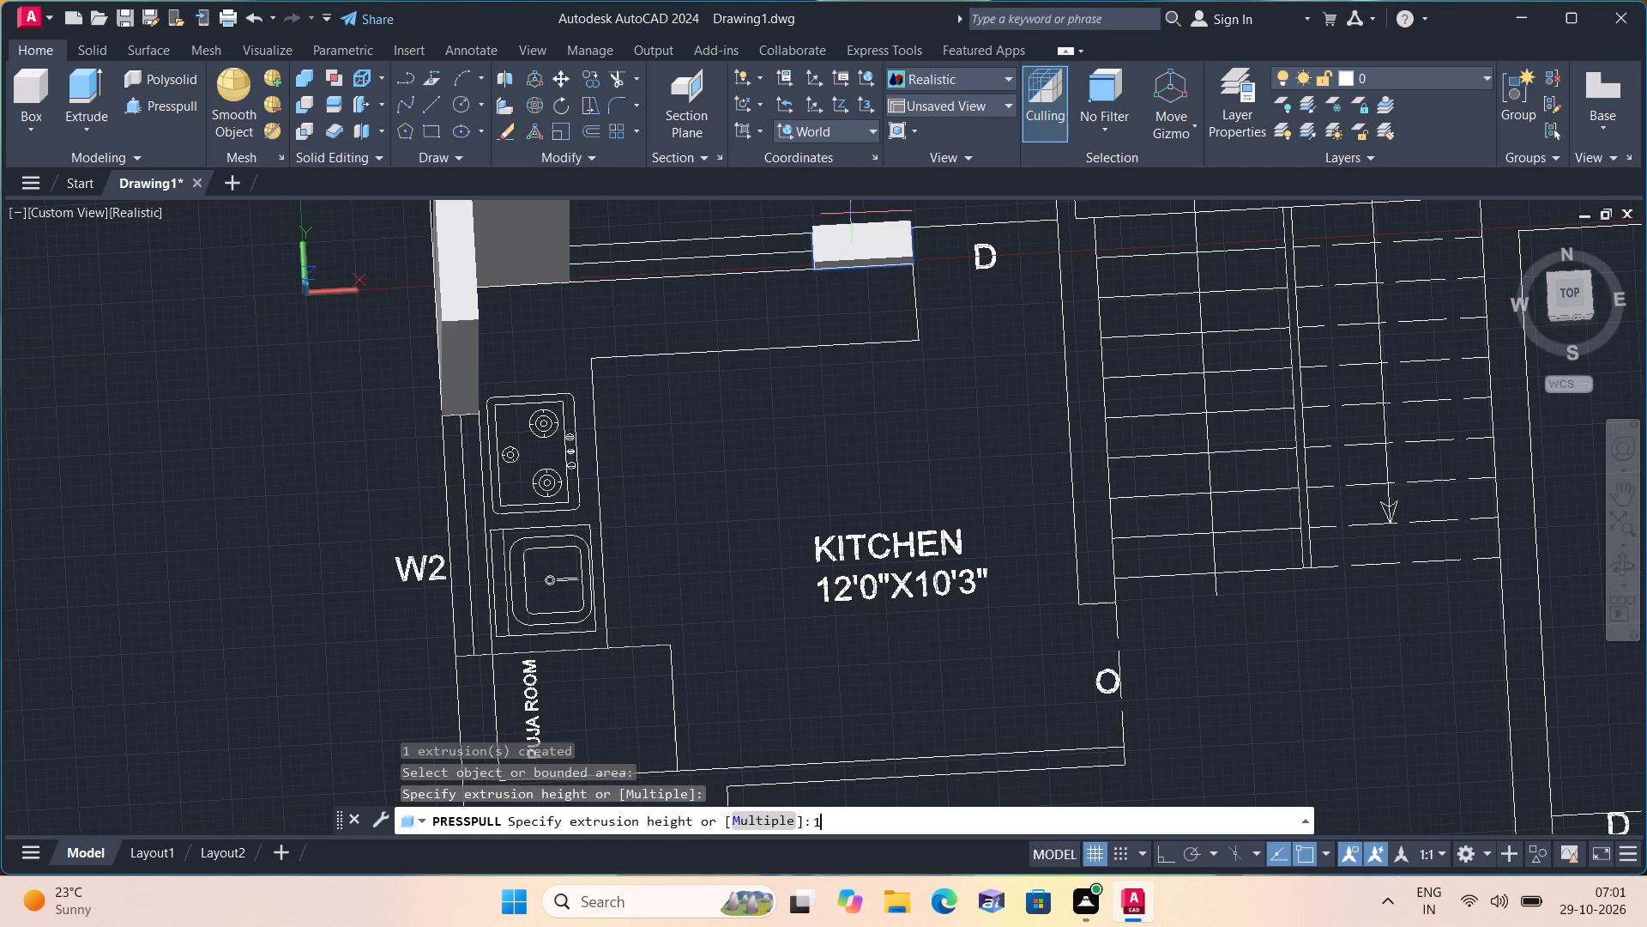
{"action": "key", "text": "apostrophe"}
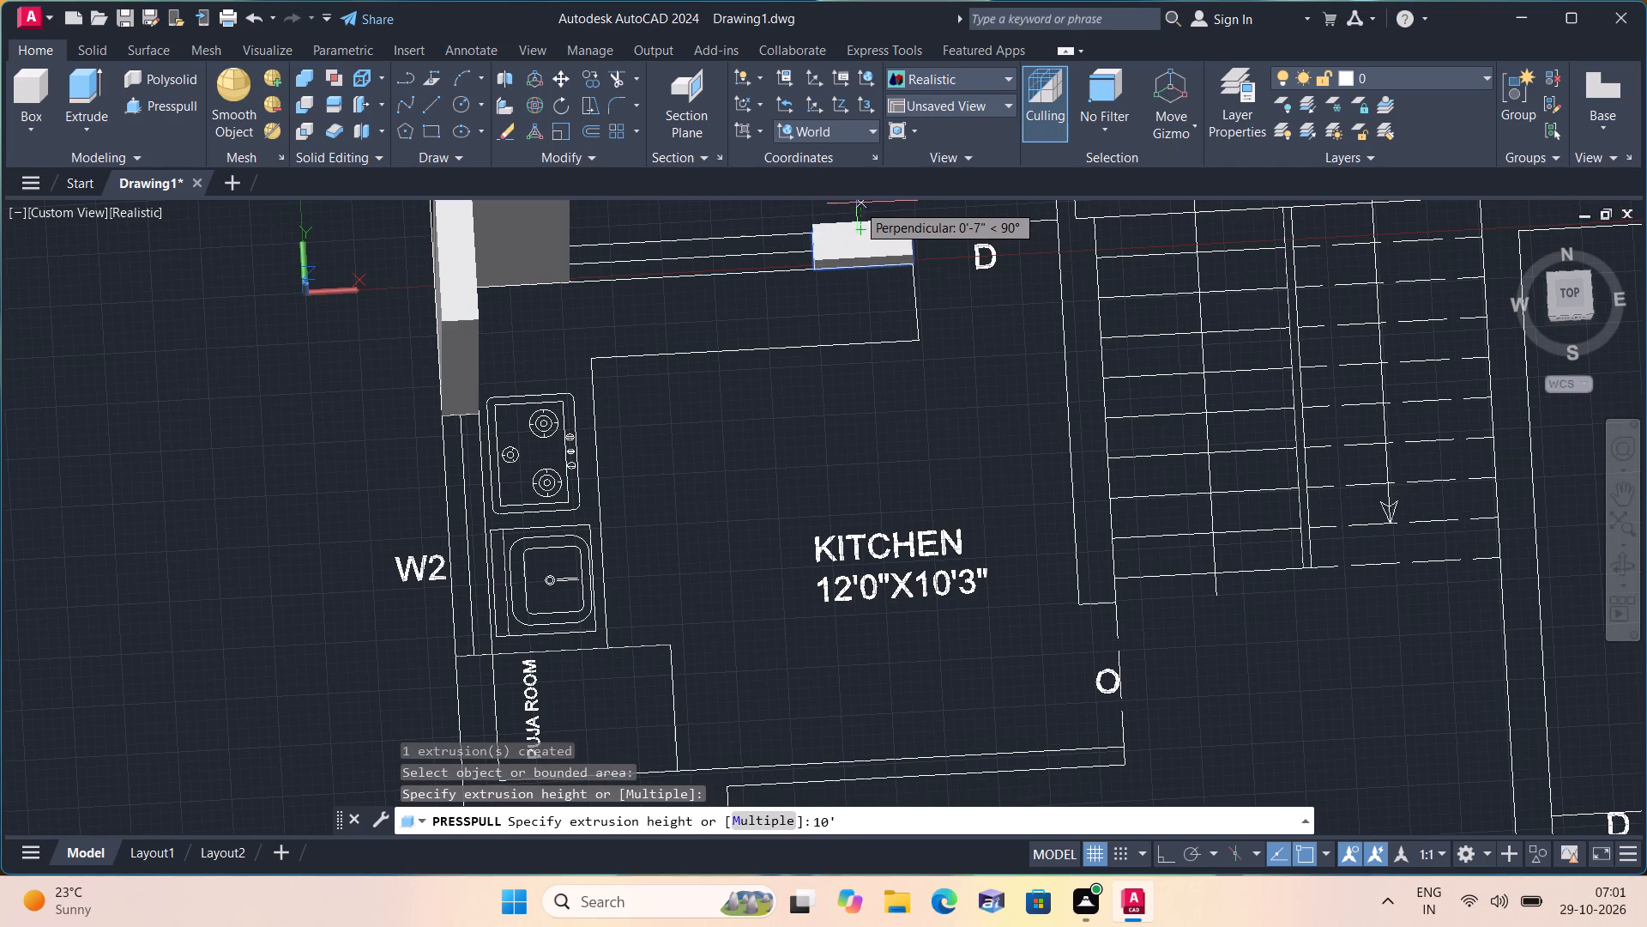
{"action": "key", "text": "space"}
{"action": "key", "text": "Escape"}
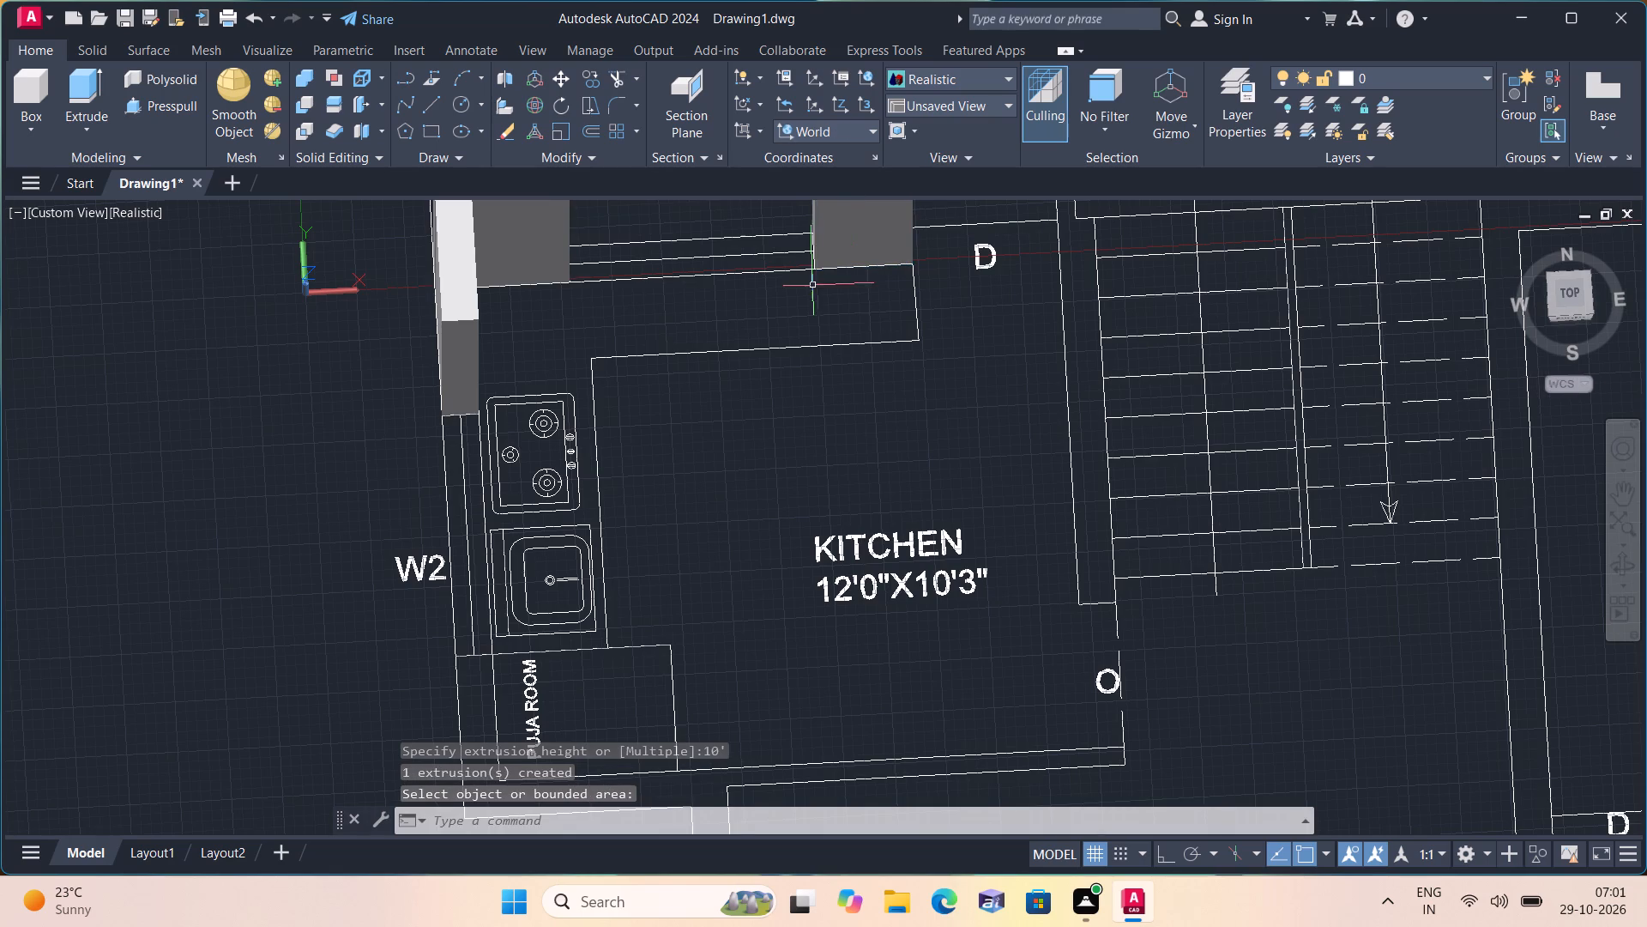
Delete the three solid wall blocks on the kitchen's west and north walls, keeping the plan lines.
{"action": "scroll", "coordinate": [760, 353], "scroll_direction": "down", "scroll_amount": 1}
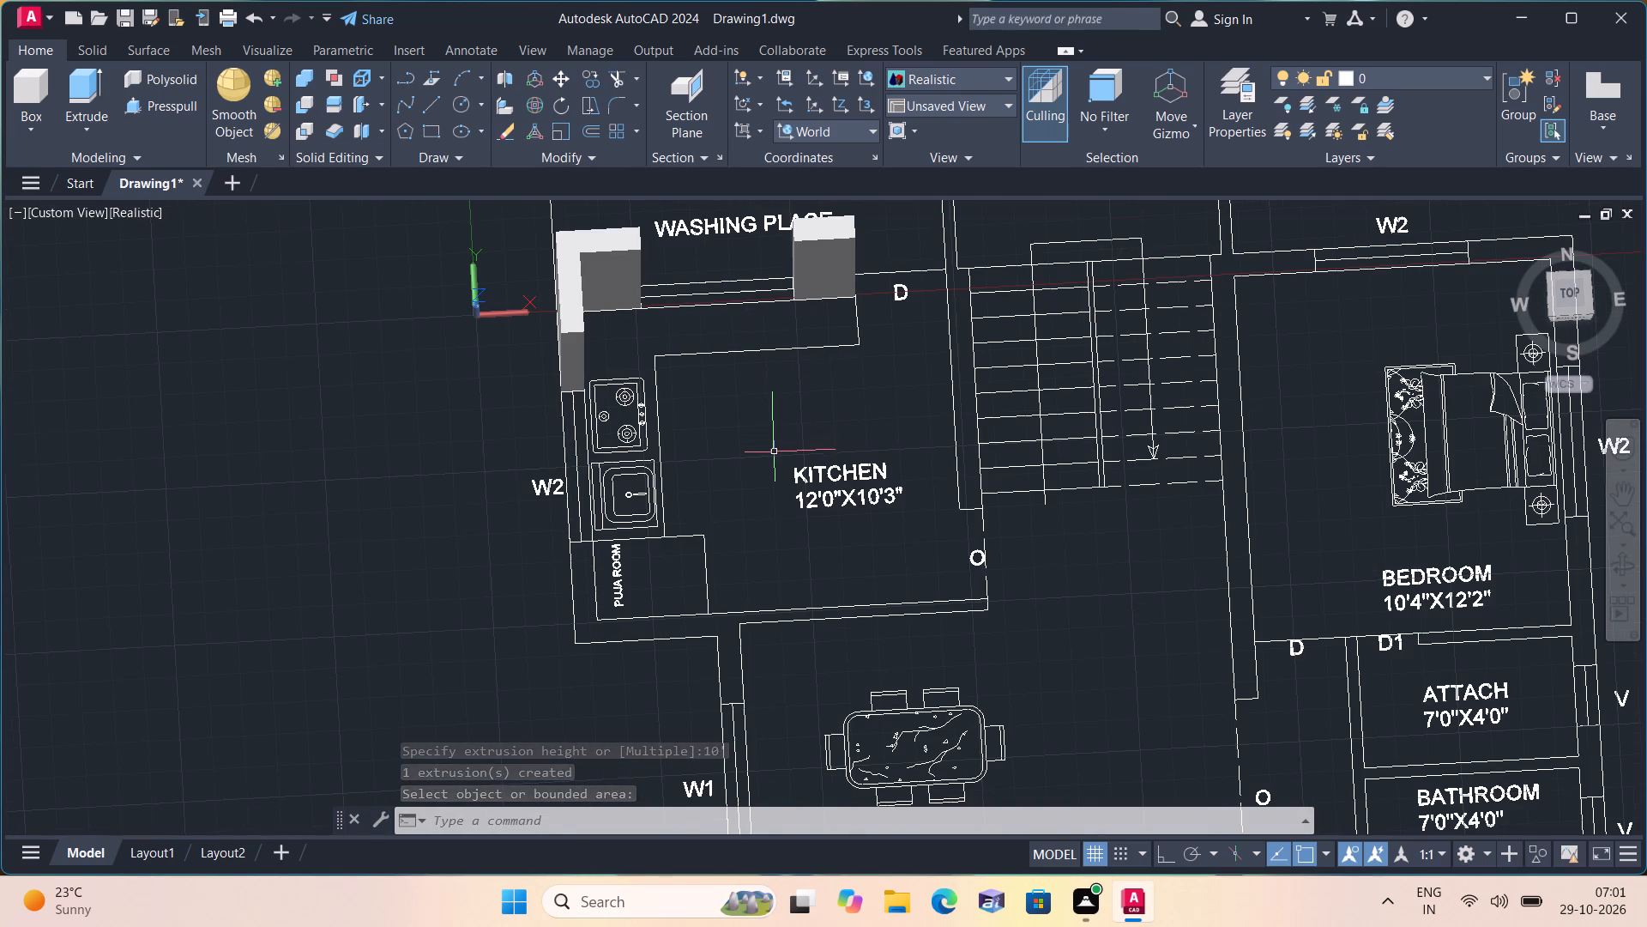
{"action": "middle_click_drag", "start_coordinate": [760, 460], "coordinate": [736, 466]}
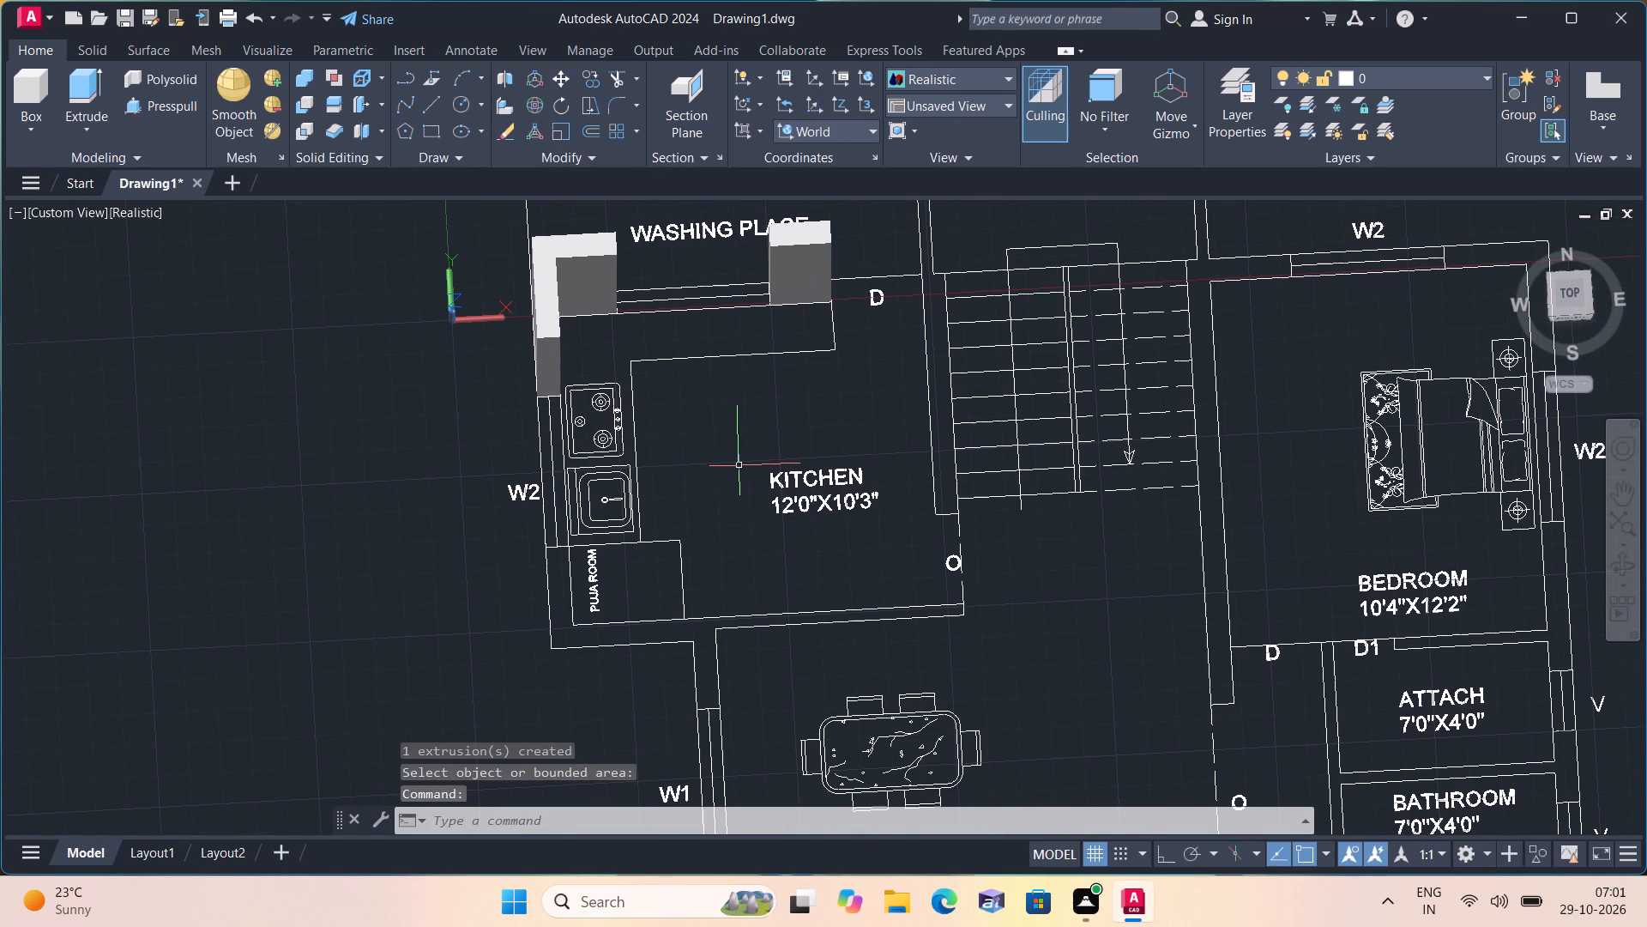
{"action": "key", "text": "Escape"}
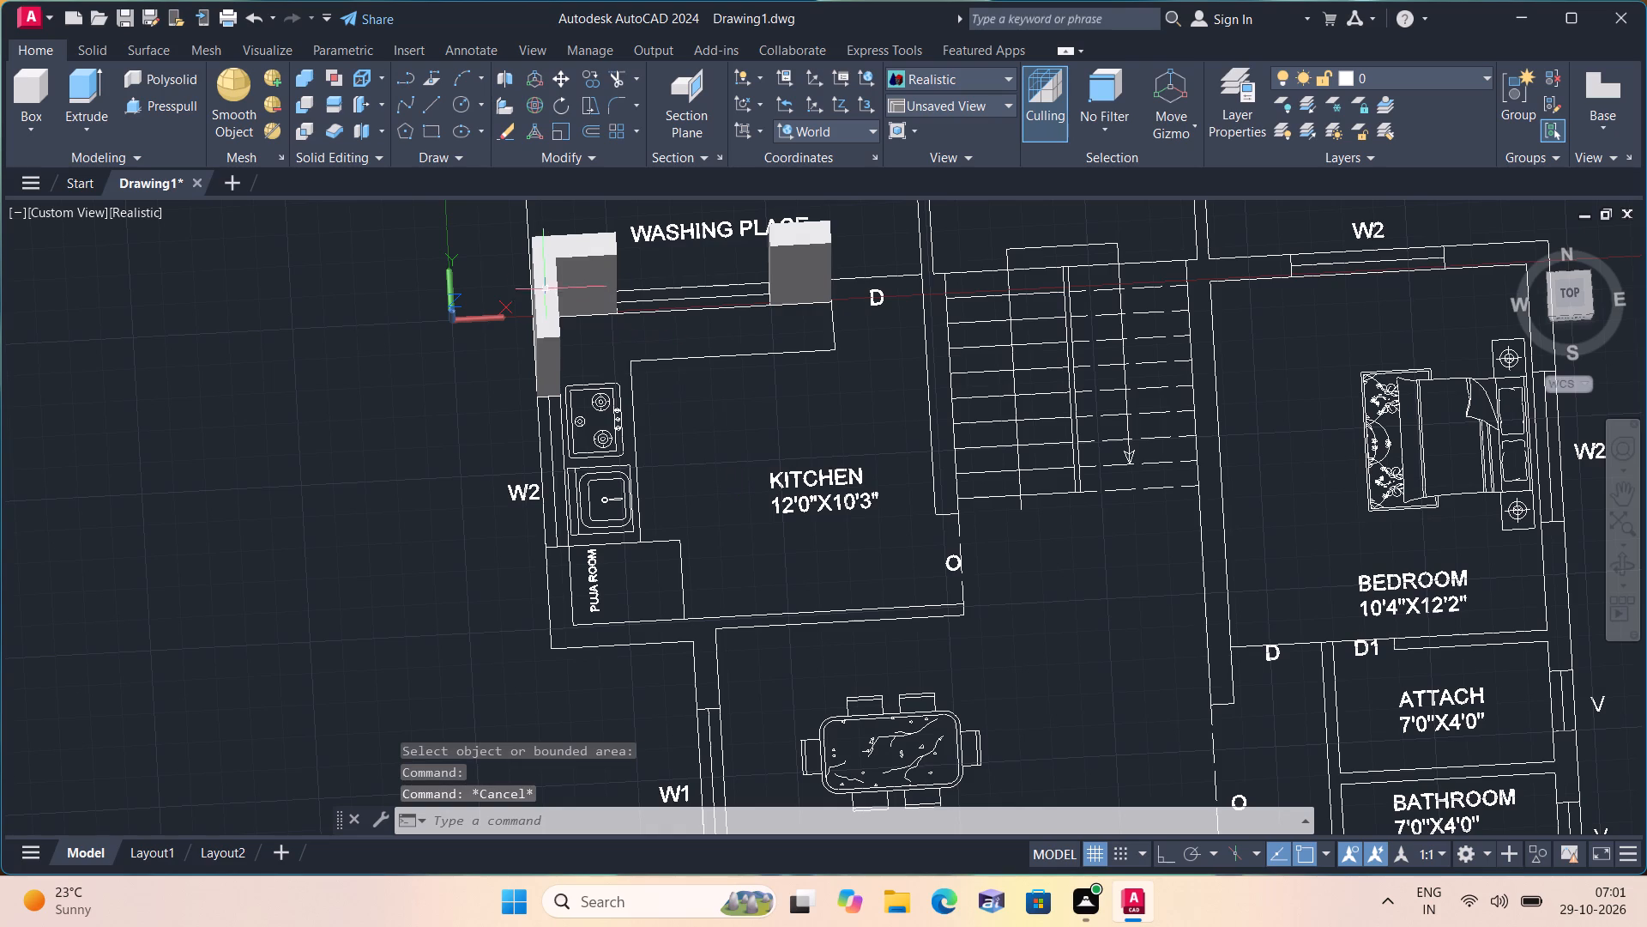
{"action": "left_click", "coordinate": [527, 260]}
{"action": "key", "text": "Escape"}
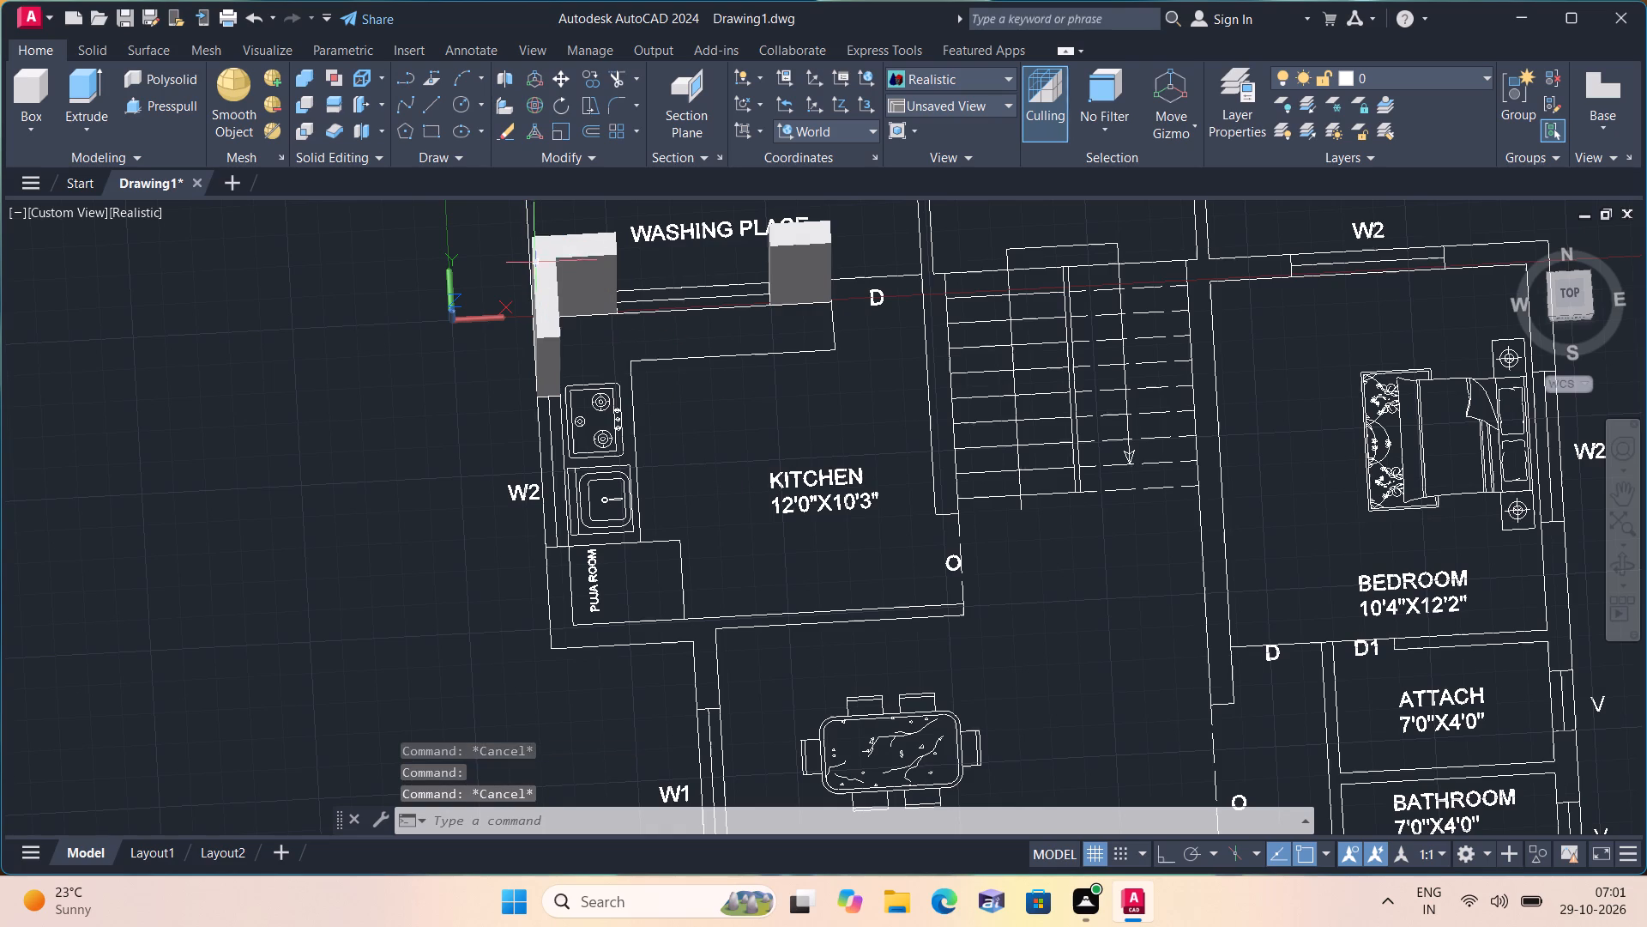
{"action": "left_click", "coordinate": [542, 267]}
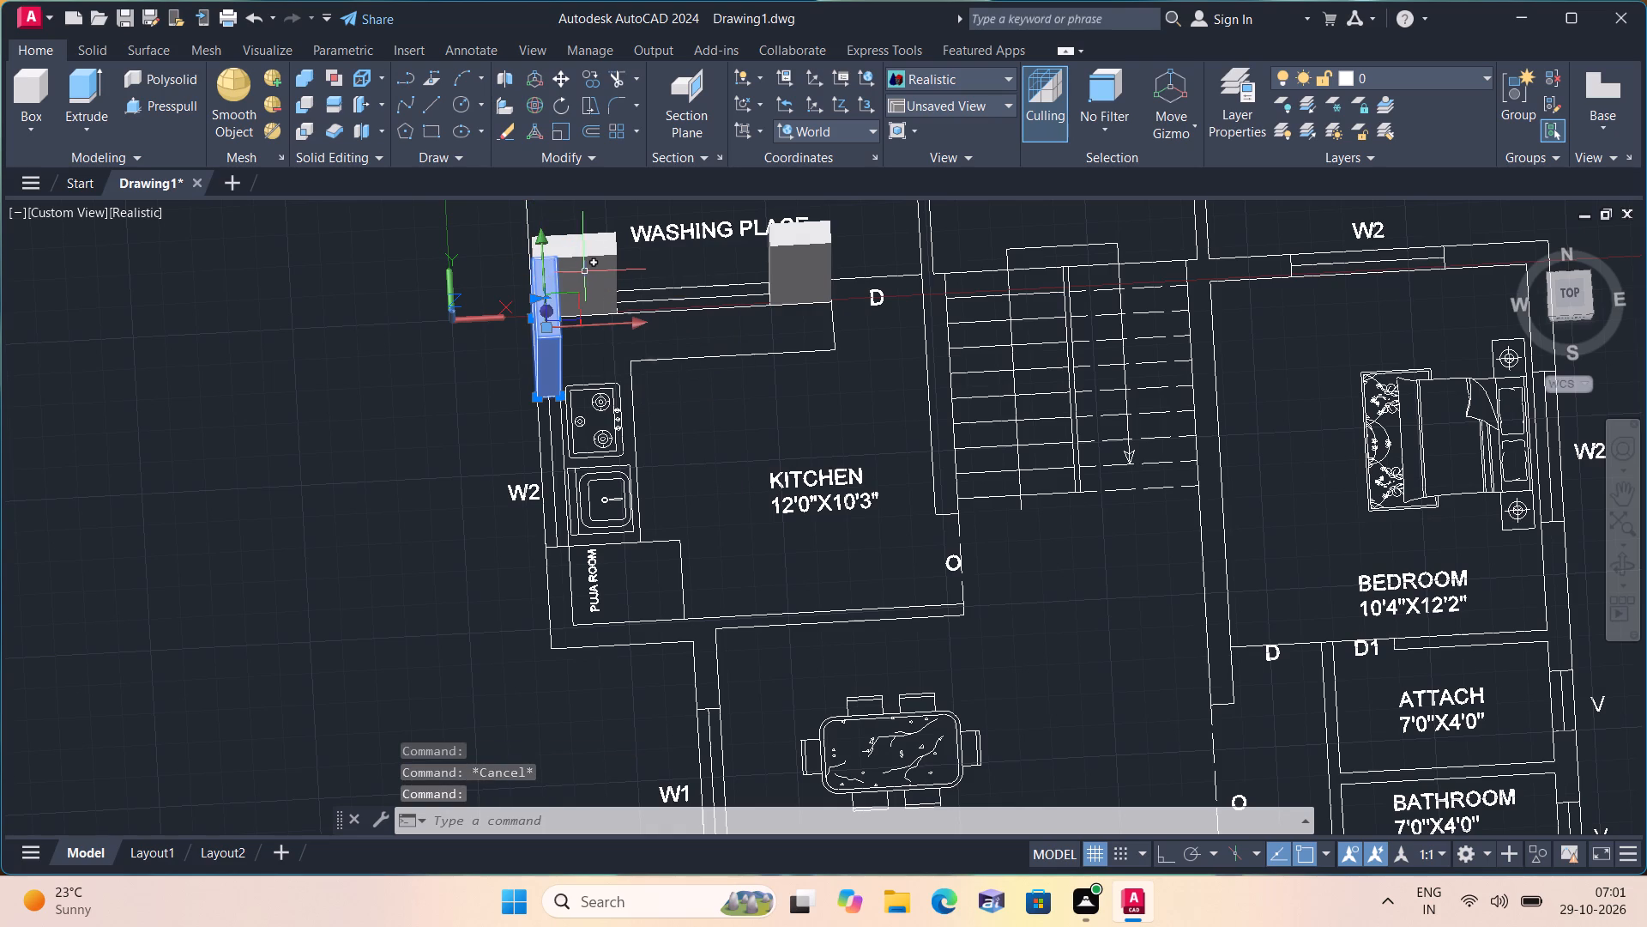
{"action": "key", "text": "Delete"}
{"action": "left_click", "coordinate": [587, 254]}
{"action": "key", "text": "Delete"}
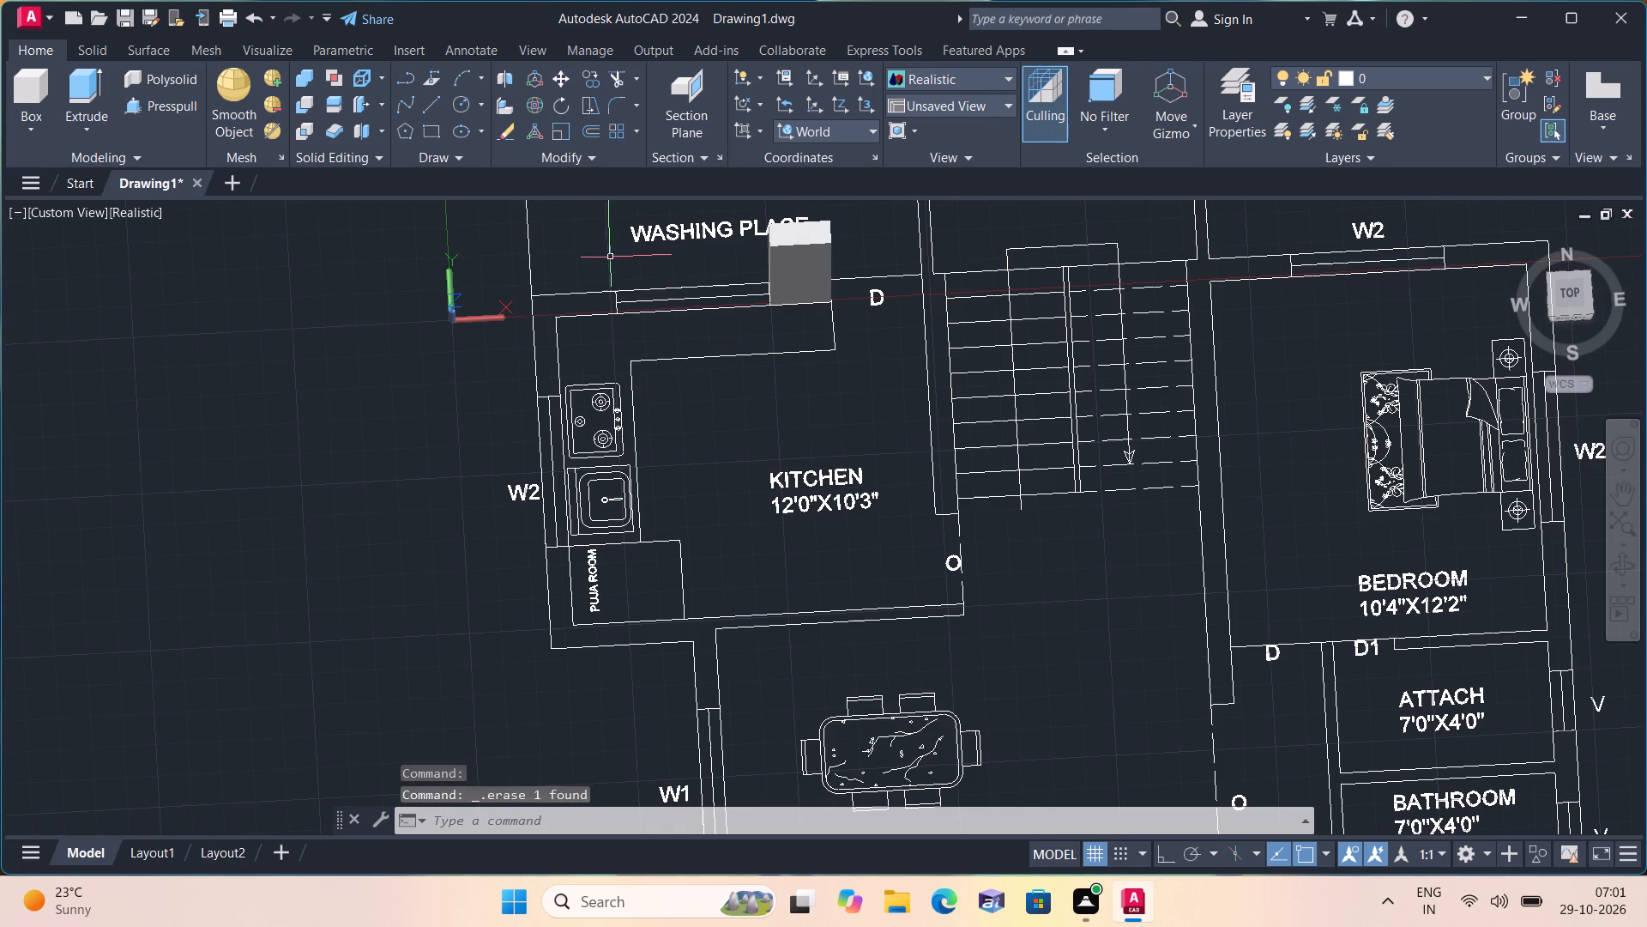
{"action": "left_click", "coordinate": [790, 242]}
{"action": "key", "text": "Delete"}
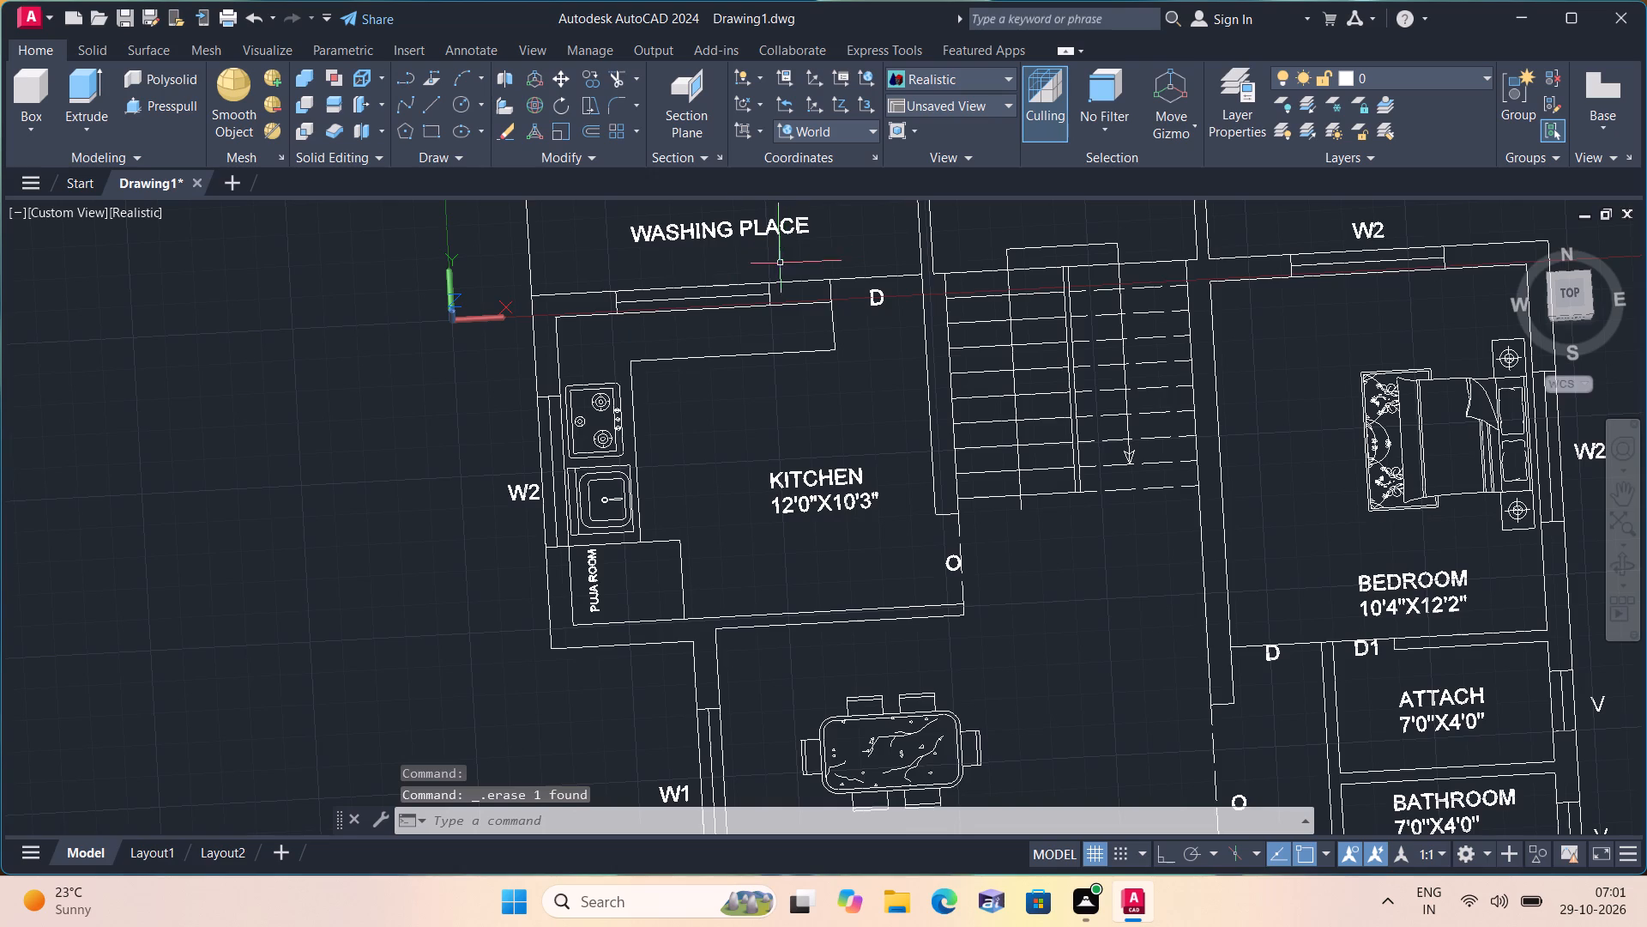
Presspull the connected wall outline along the kitchen's south side, from the puja room corner to window W1 and the opening O, to 10'.
{"action": "scroll", "coordinate": [779, 287], "scroll_direction": "down", "scroll_amount": 2}
{"action": "middle_click_drag", "start_coordinate": [816, 418], "coordinate": [781, 474], "text": "shift"}
{"action": "scroll", "coordinate": [788, 457], "scroll_direction": "down", "scroll_amount": 1, "text": "shift"}
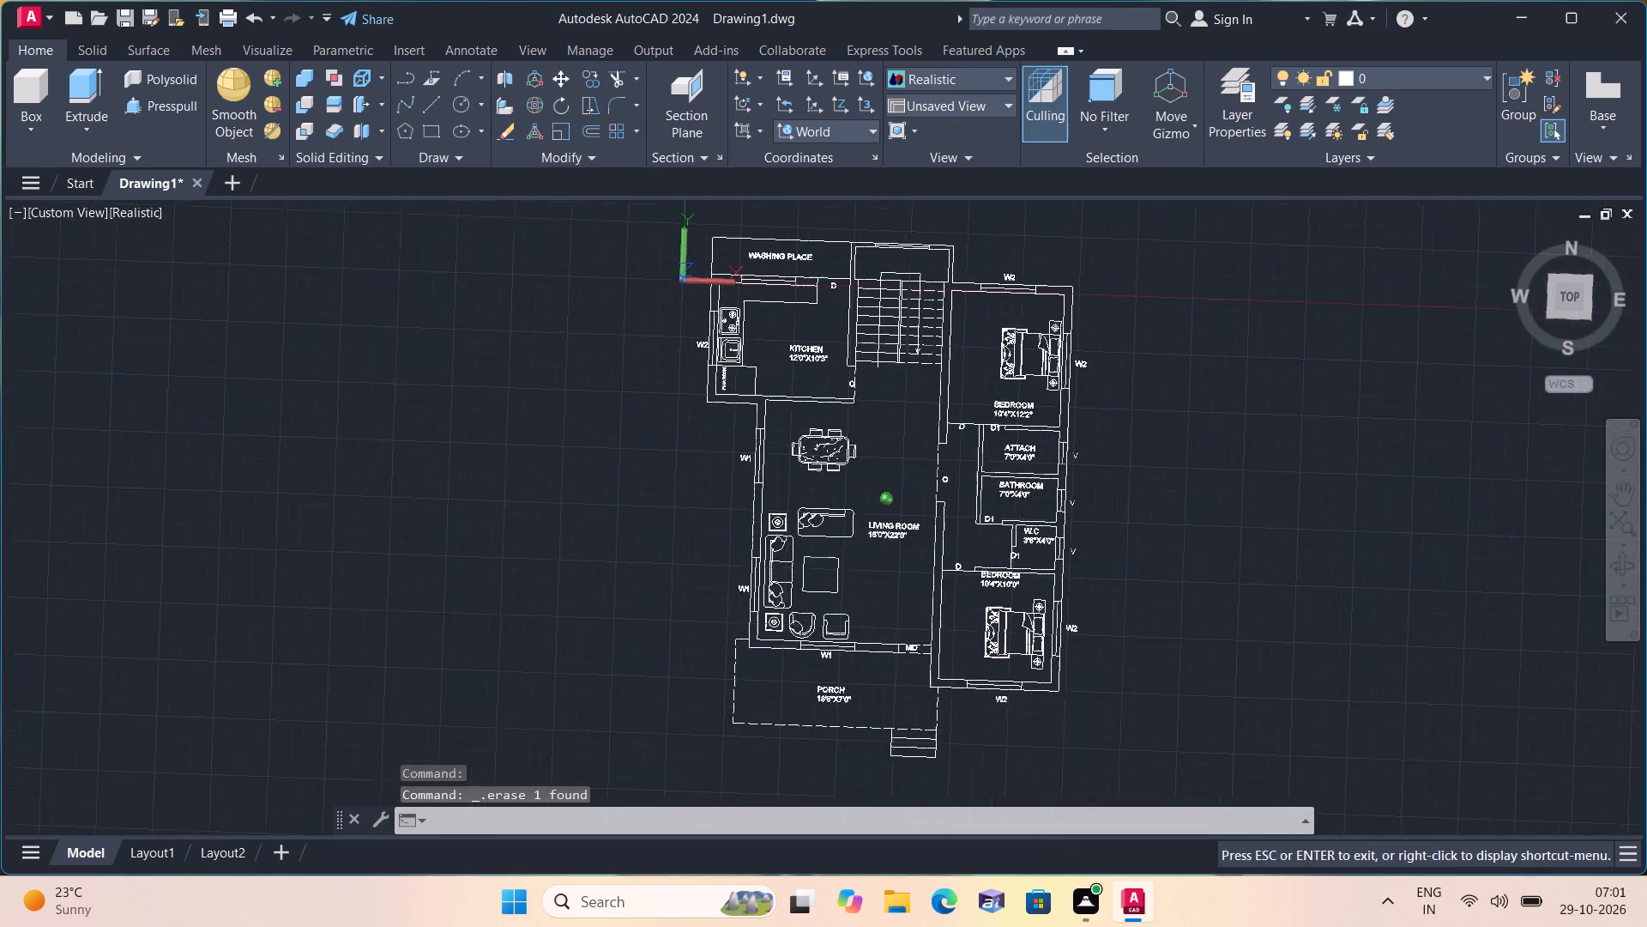
{"action": "middle_click_drag", "start_coordinate": [781, 474], "coordinate": [798, 542], "text": "shift"}
{"action": "scroll", "coordinate": [805, 590], "scroll_direction": "up", "scroll_amount": 2}
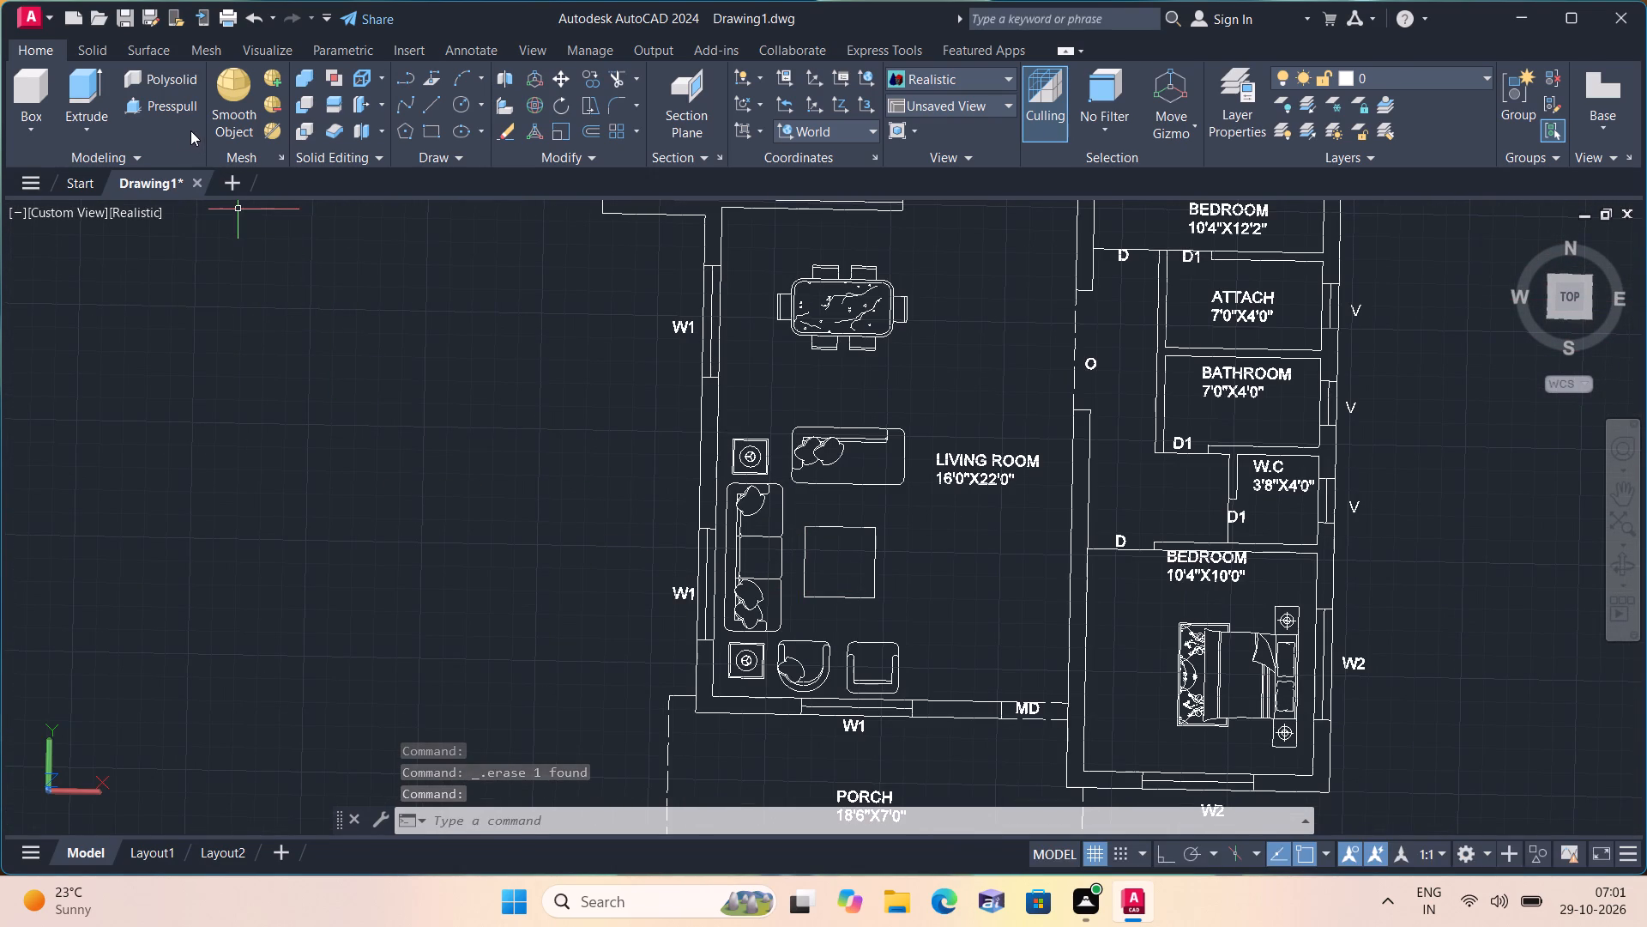
{"action": "left_click", "coordinate": [149, 101]}
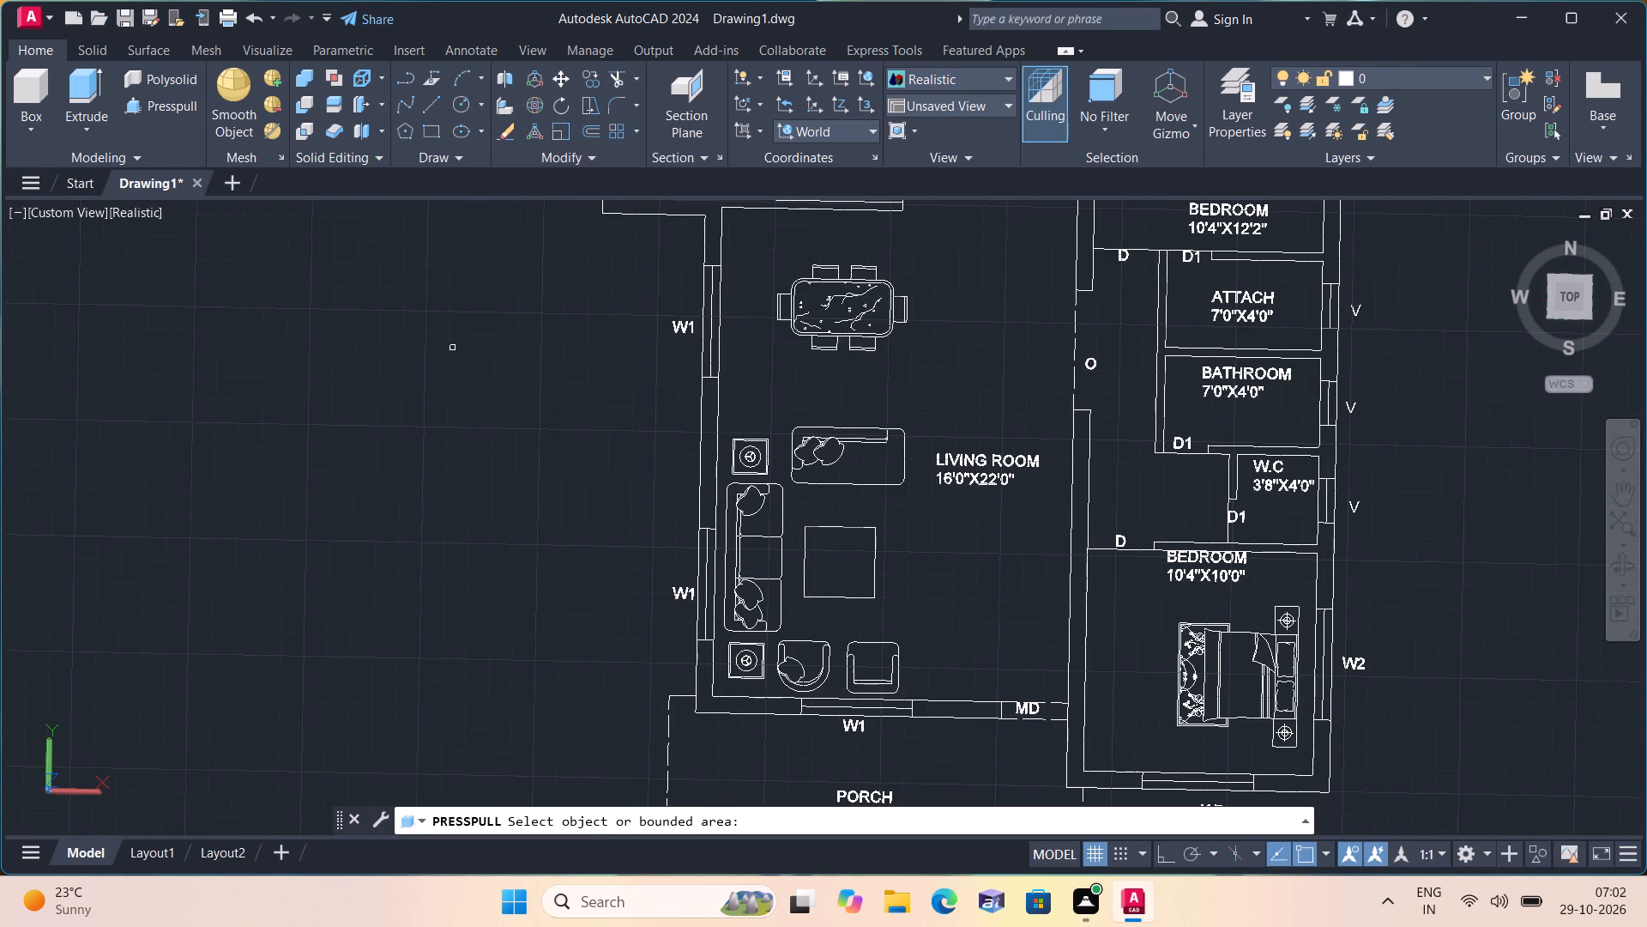
{"action": "middle_click_drag", "start_coordinate": [519, 304], "coordinate": [544, 431]}
{"action": "scroll", "coordinate": [660, 360], "scroll_direction": "up", "scroll_amount": 1}
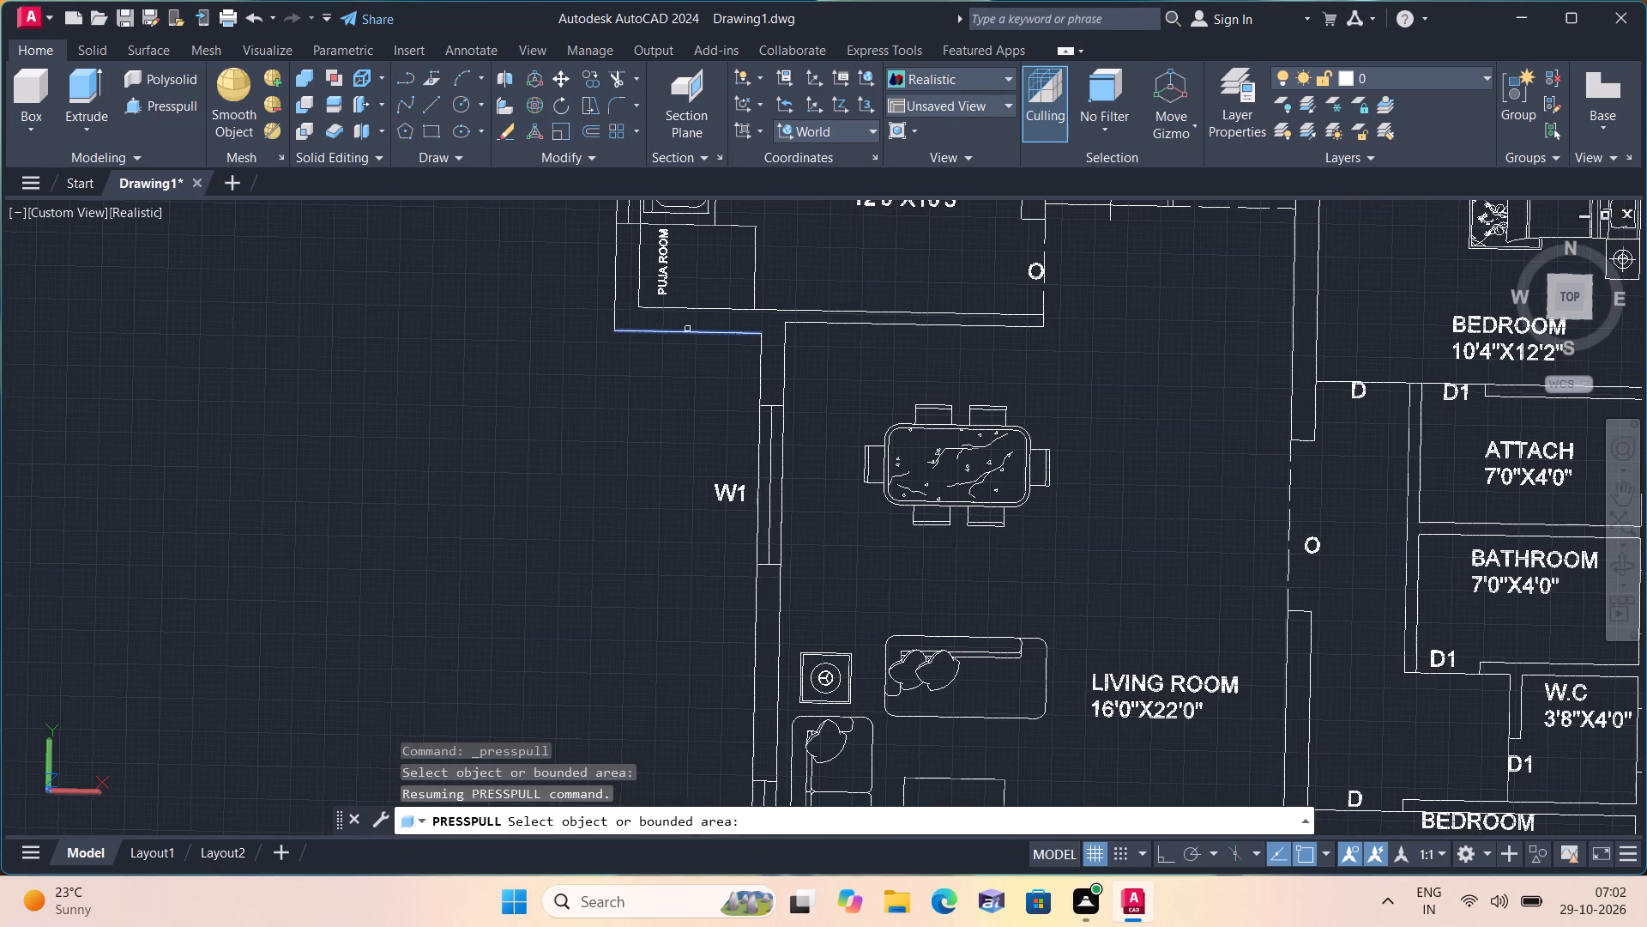
{"action": "left_click", "coordinate": [686, 322]}
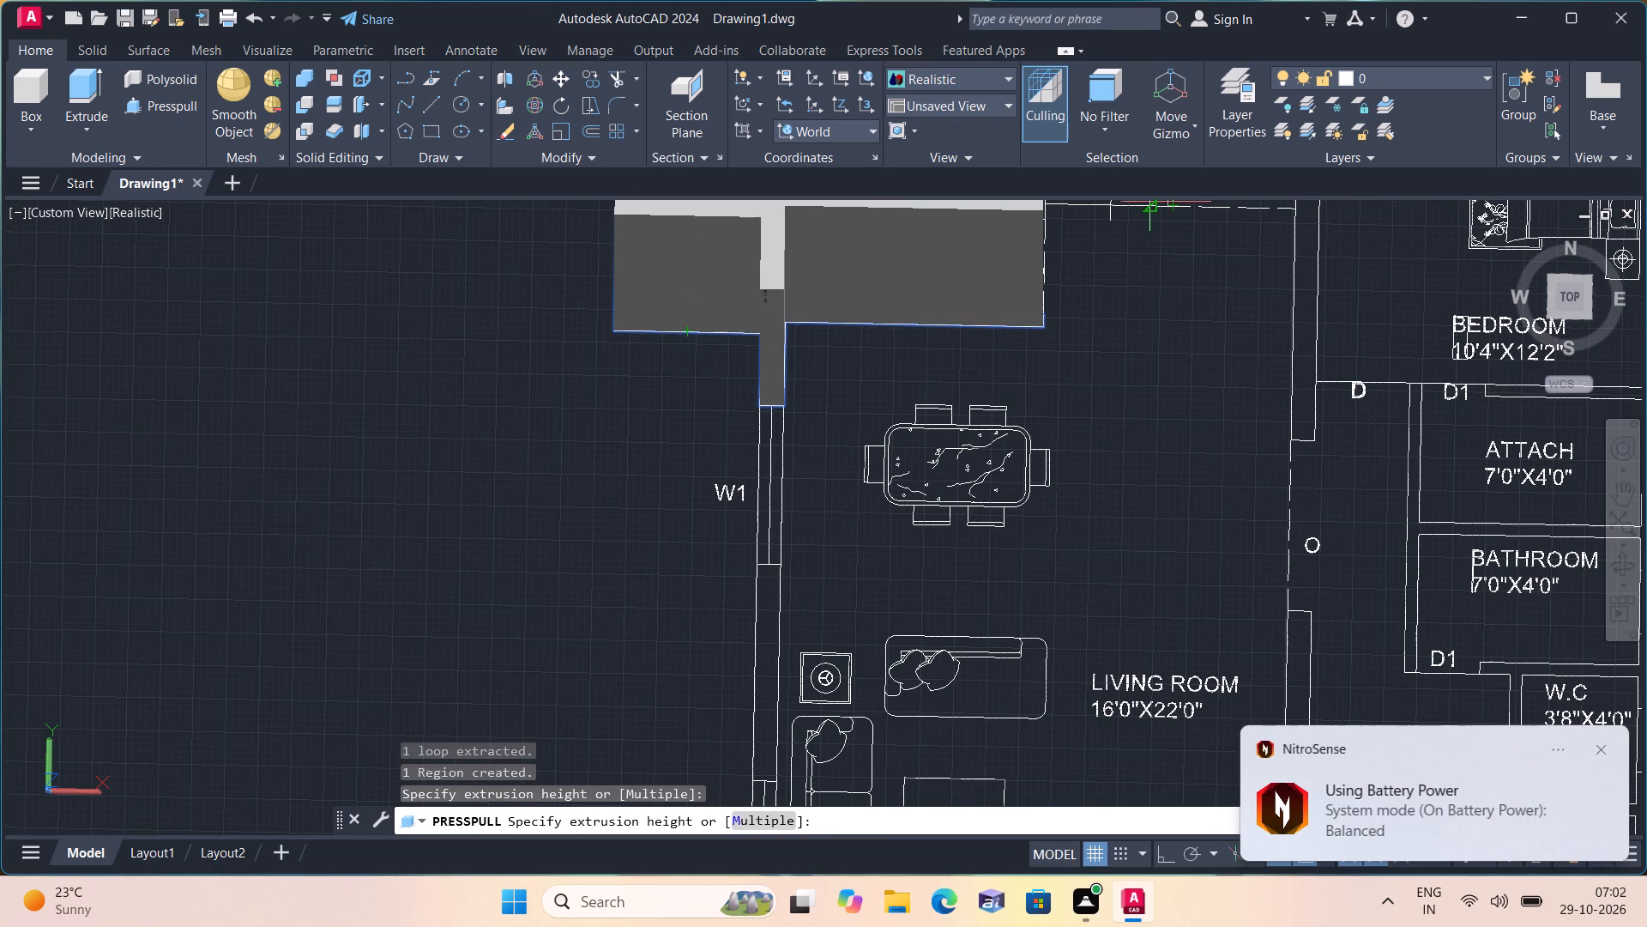
{"action": "type", "text": "10'"}
{"action": "key", "text": "space"}
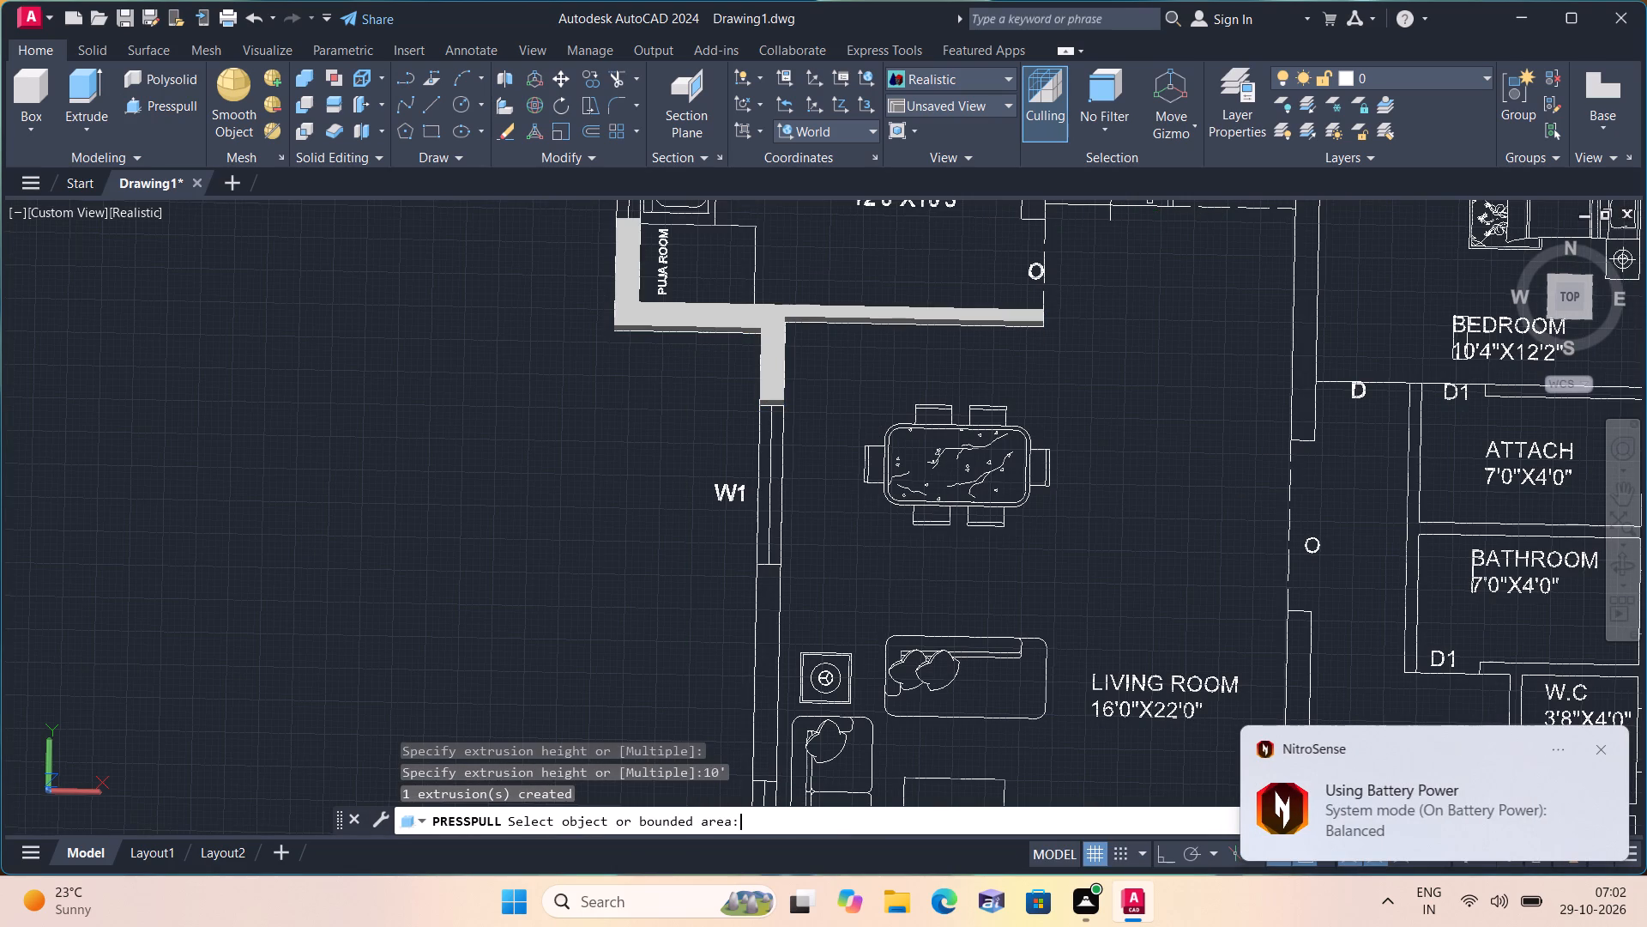
{"action": "key", "text": "Escape"}
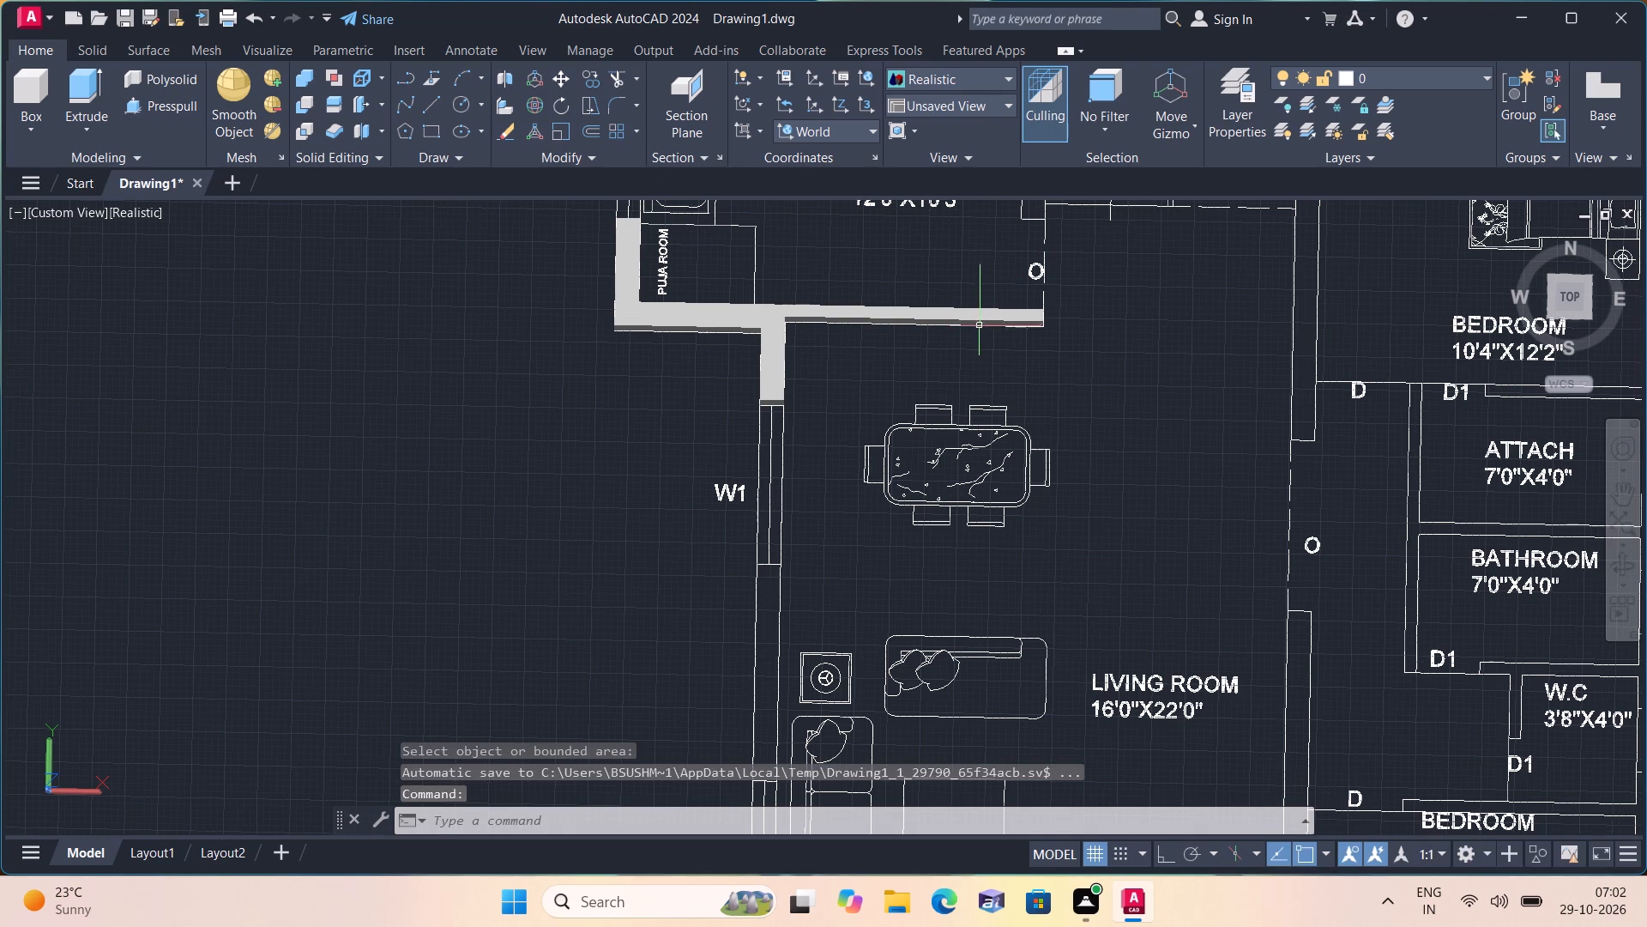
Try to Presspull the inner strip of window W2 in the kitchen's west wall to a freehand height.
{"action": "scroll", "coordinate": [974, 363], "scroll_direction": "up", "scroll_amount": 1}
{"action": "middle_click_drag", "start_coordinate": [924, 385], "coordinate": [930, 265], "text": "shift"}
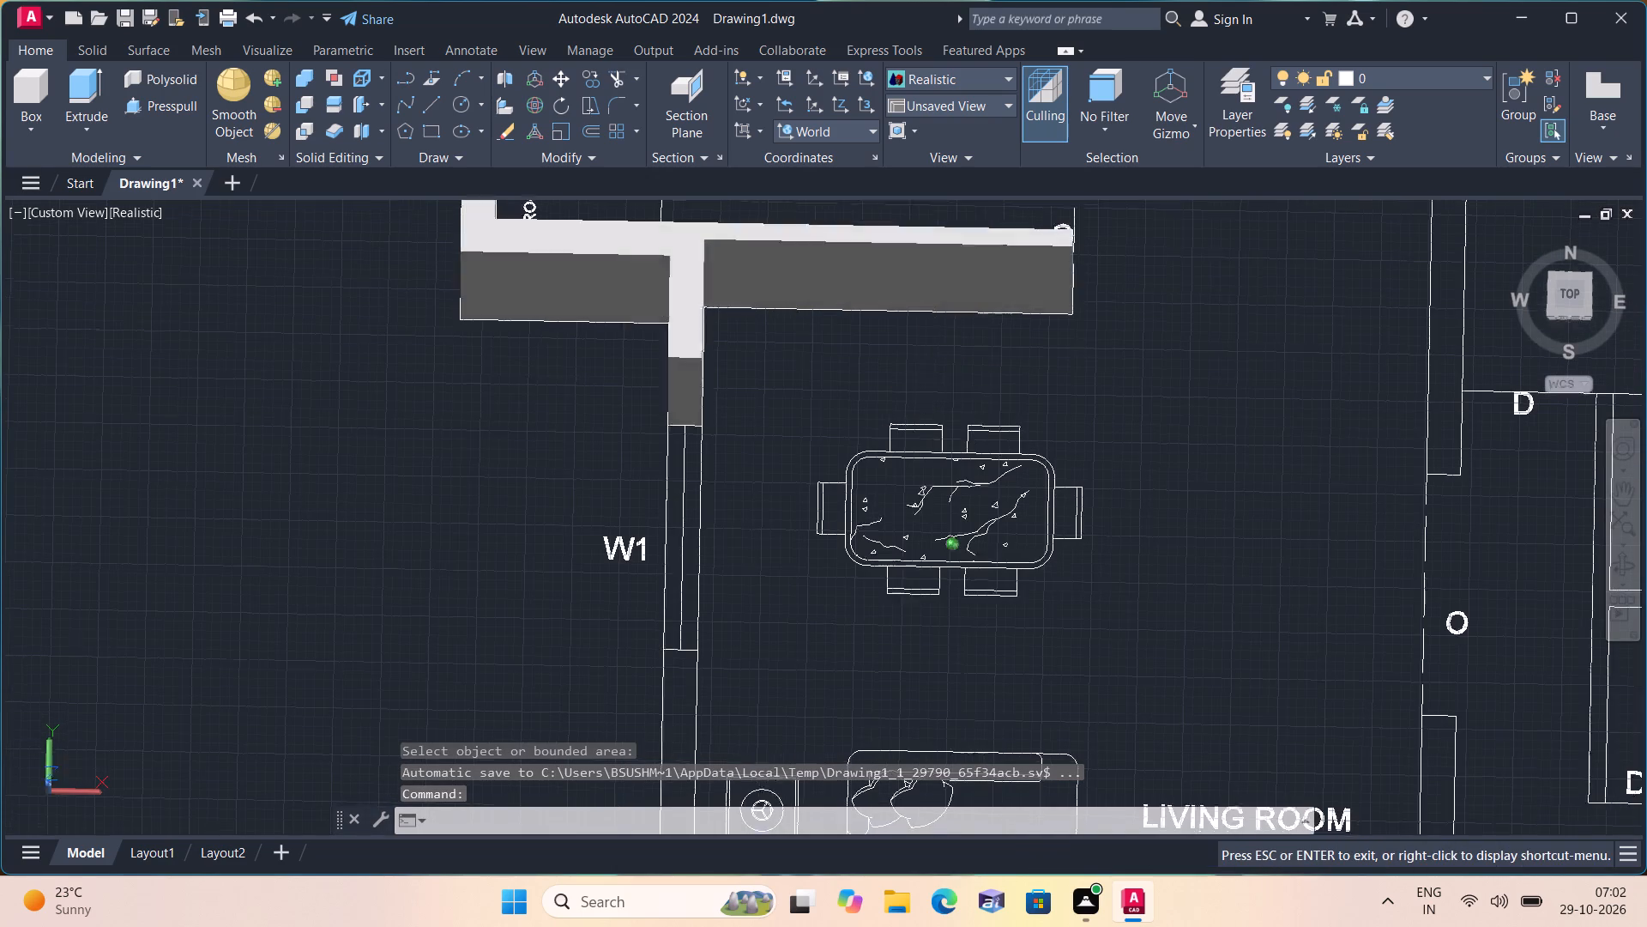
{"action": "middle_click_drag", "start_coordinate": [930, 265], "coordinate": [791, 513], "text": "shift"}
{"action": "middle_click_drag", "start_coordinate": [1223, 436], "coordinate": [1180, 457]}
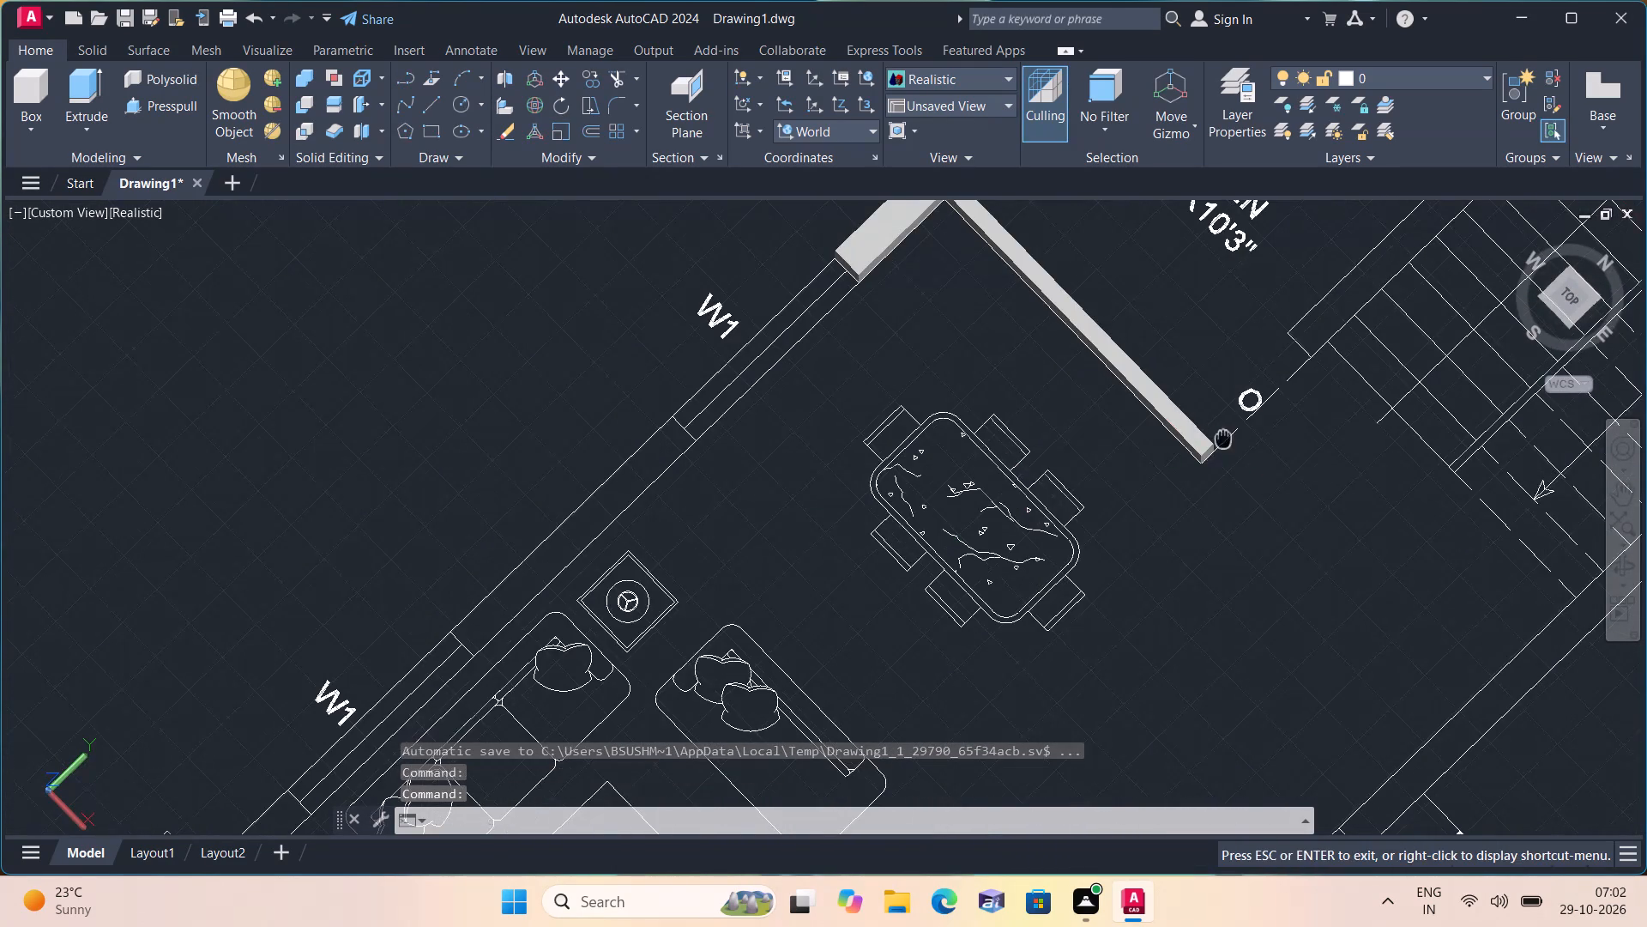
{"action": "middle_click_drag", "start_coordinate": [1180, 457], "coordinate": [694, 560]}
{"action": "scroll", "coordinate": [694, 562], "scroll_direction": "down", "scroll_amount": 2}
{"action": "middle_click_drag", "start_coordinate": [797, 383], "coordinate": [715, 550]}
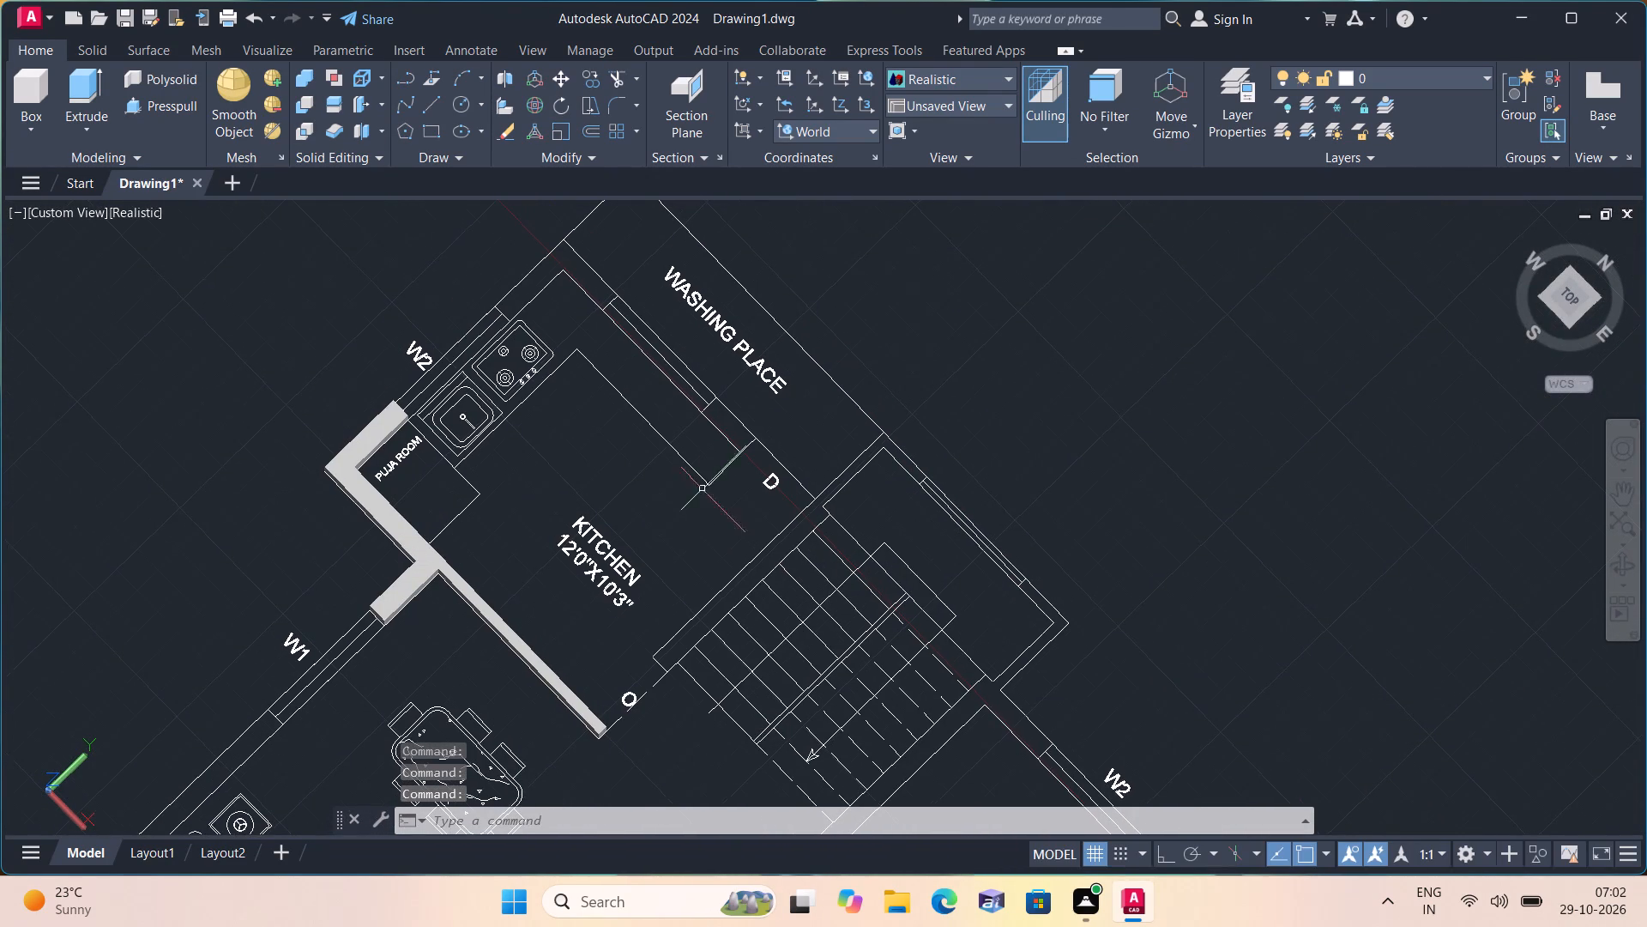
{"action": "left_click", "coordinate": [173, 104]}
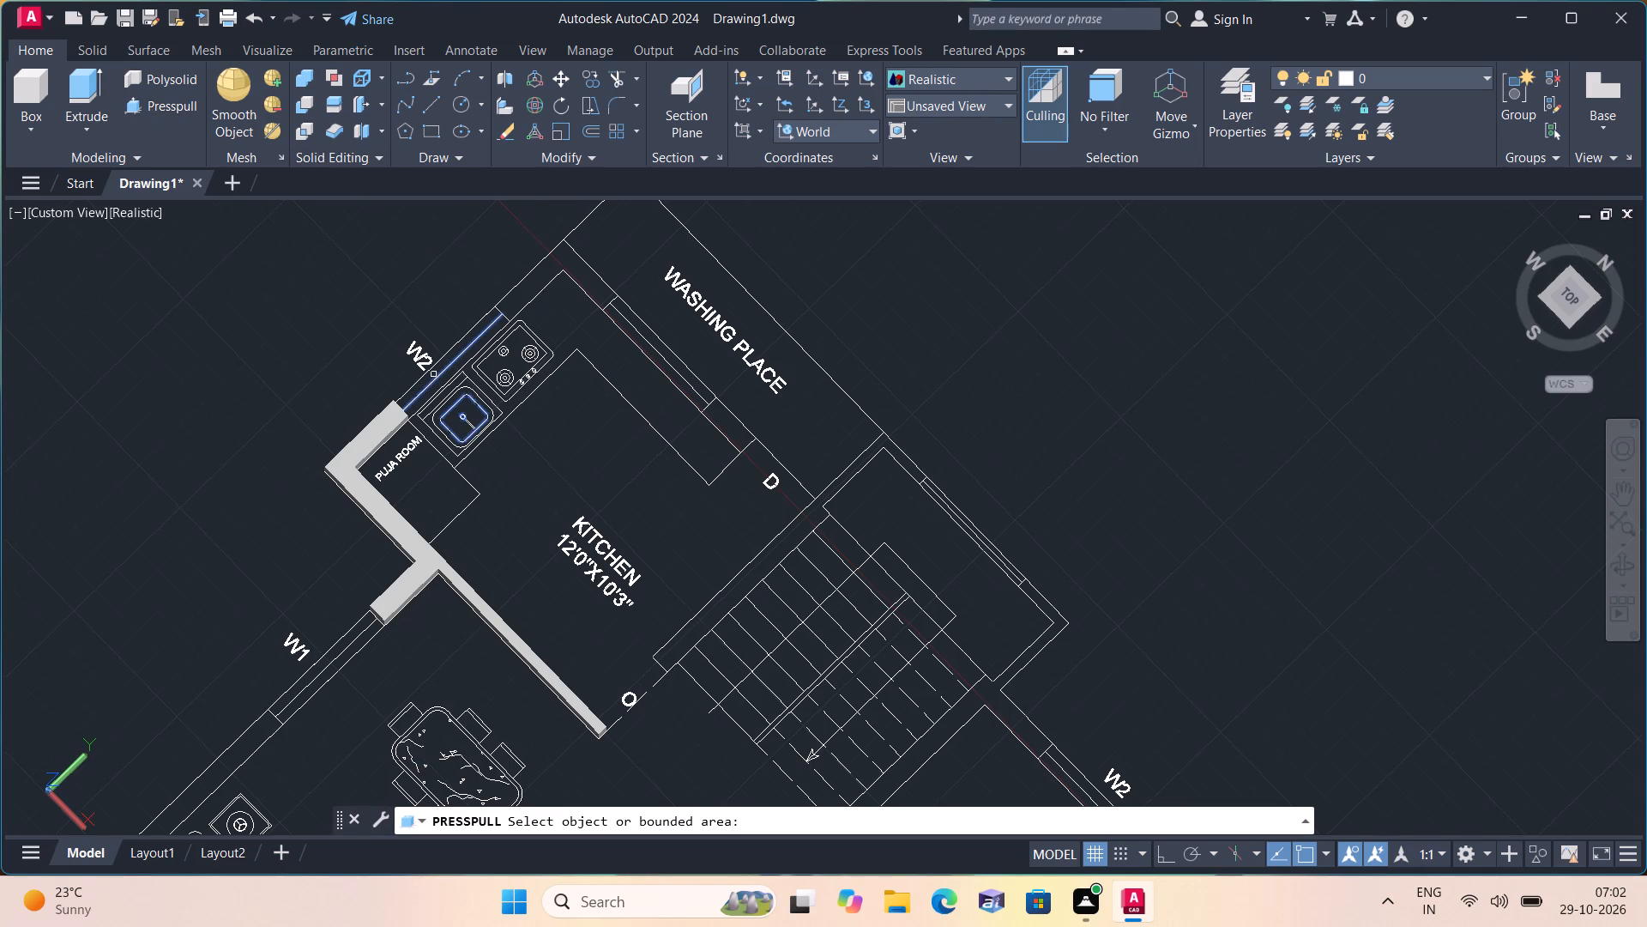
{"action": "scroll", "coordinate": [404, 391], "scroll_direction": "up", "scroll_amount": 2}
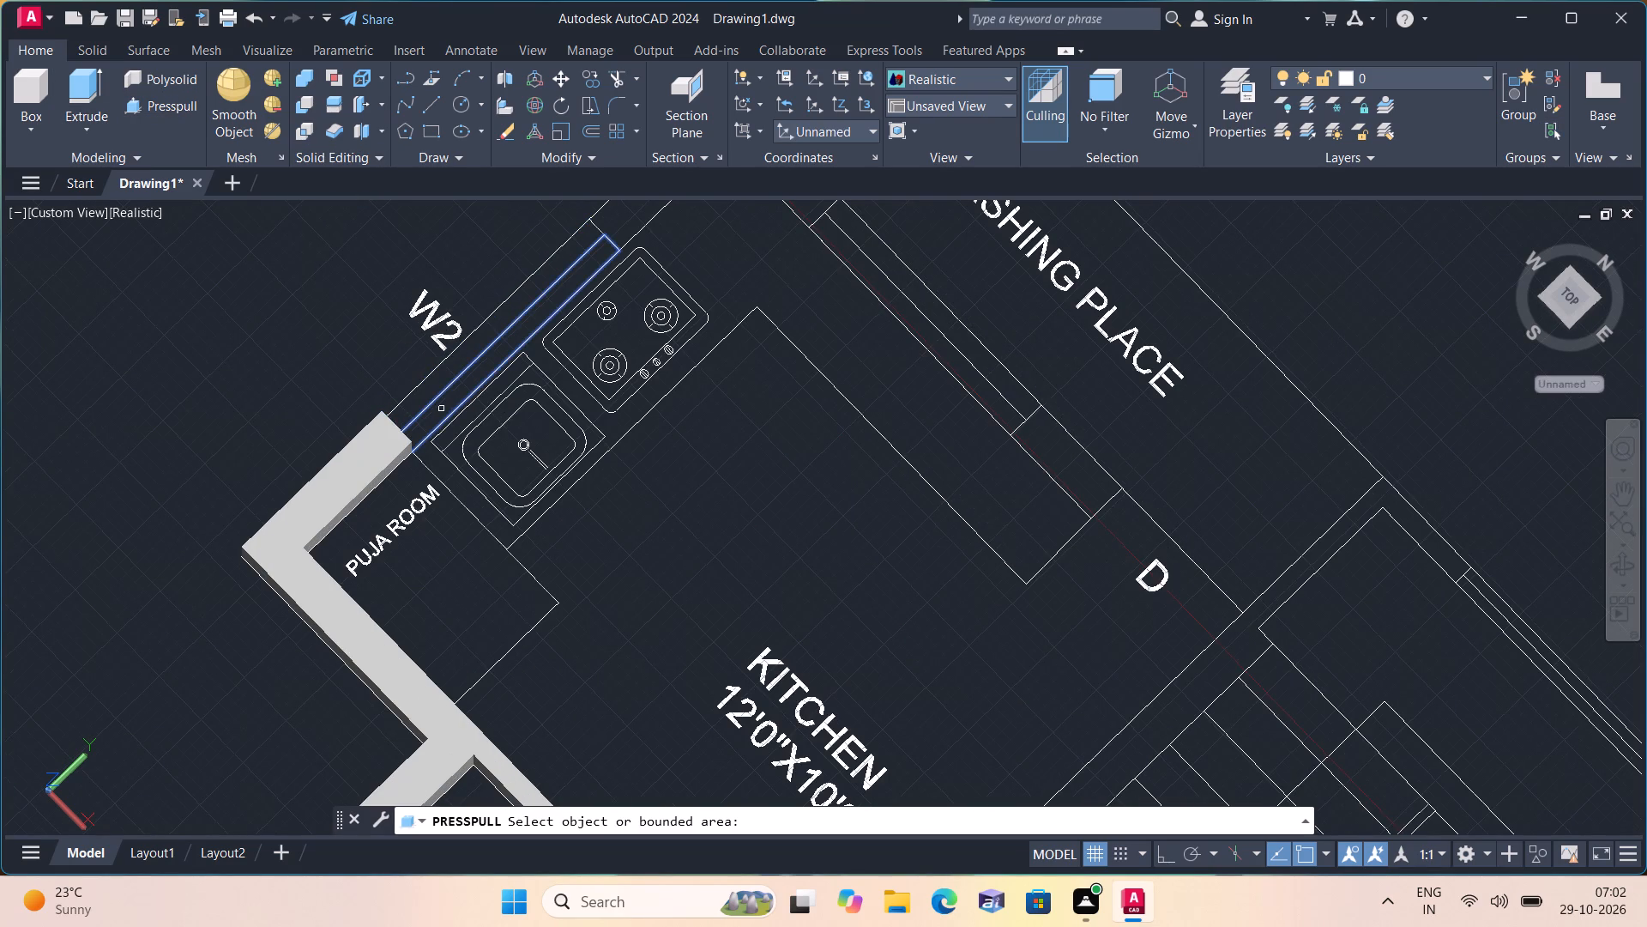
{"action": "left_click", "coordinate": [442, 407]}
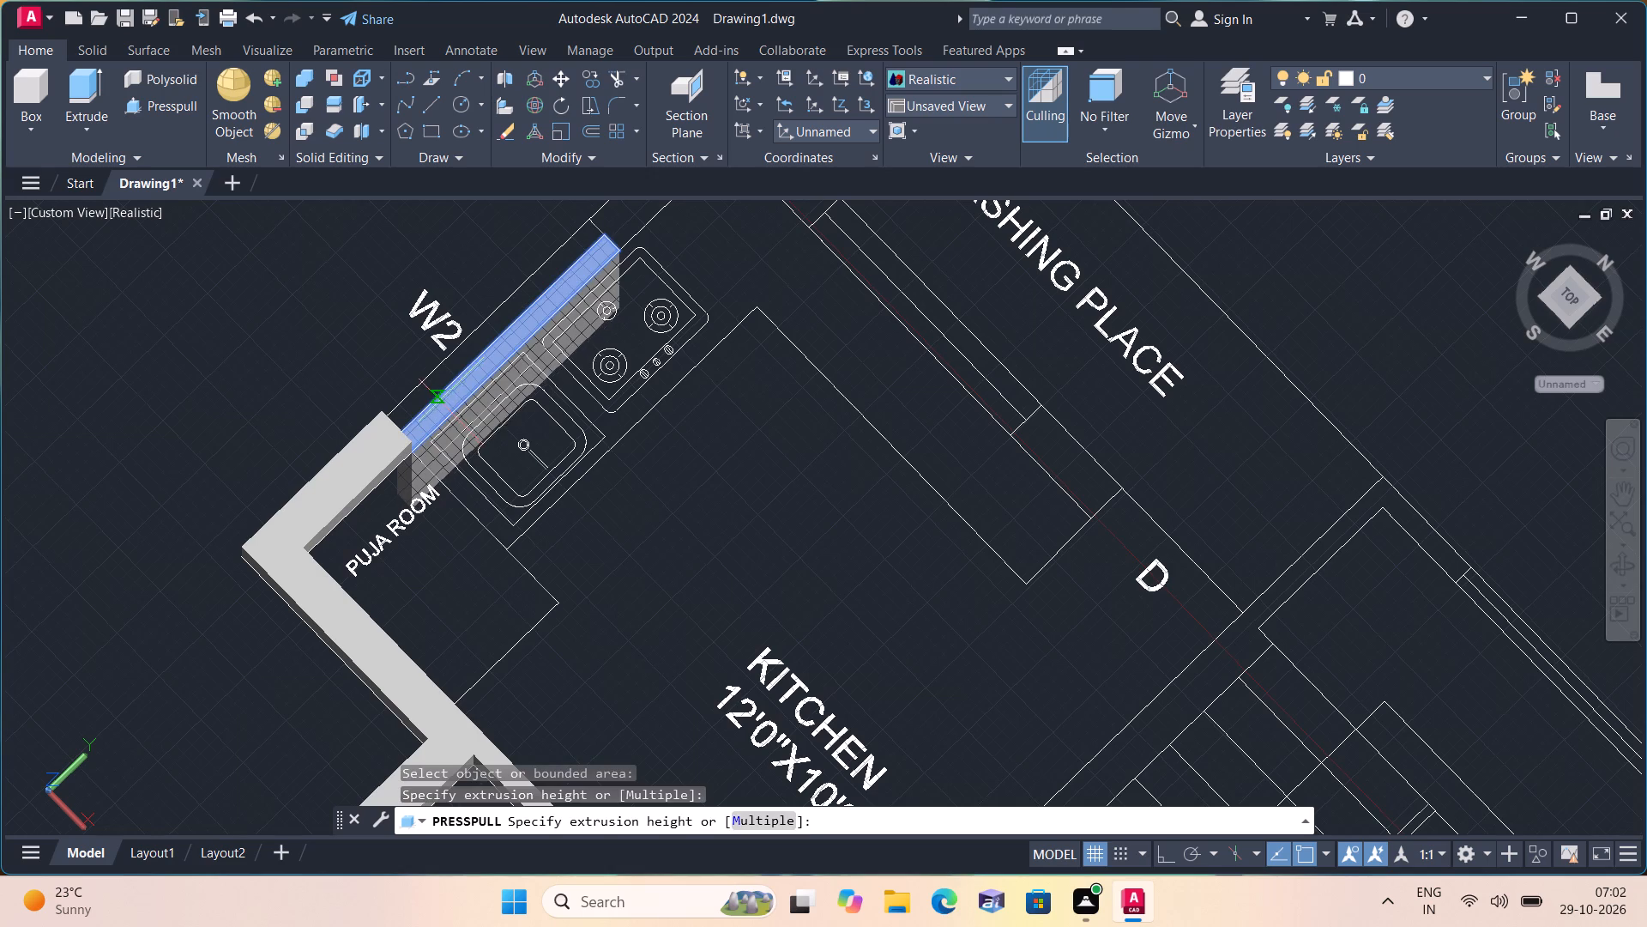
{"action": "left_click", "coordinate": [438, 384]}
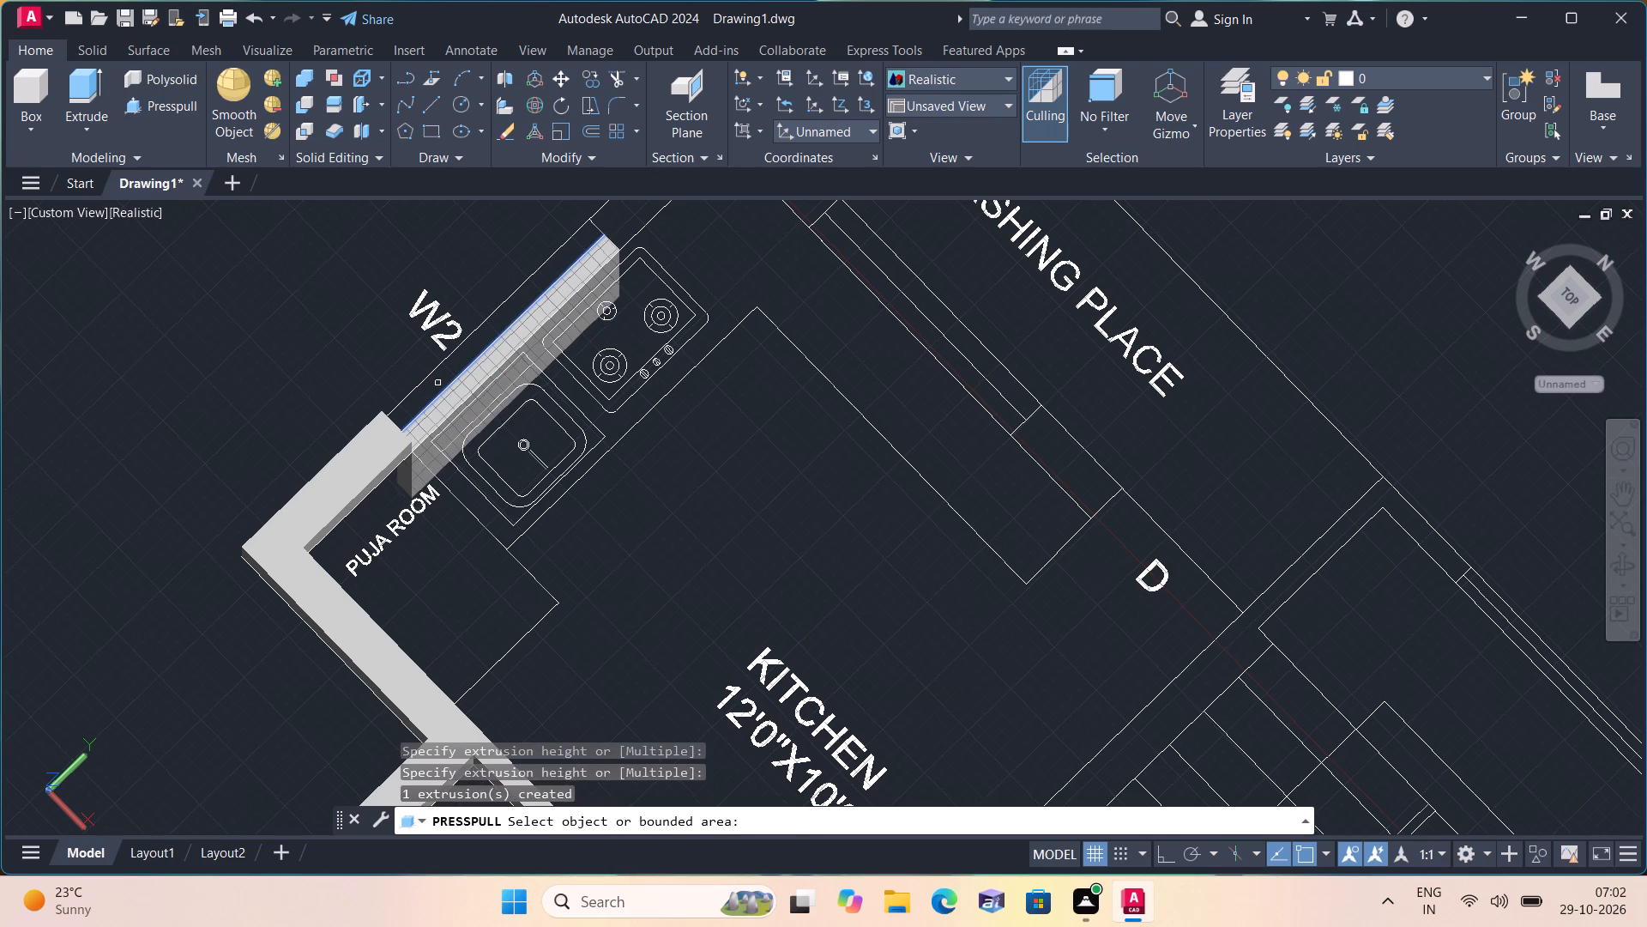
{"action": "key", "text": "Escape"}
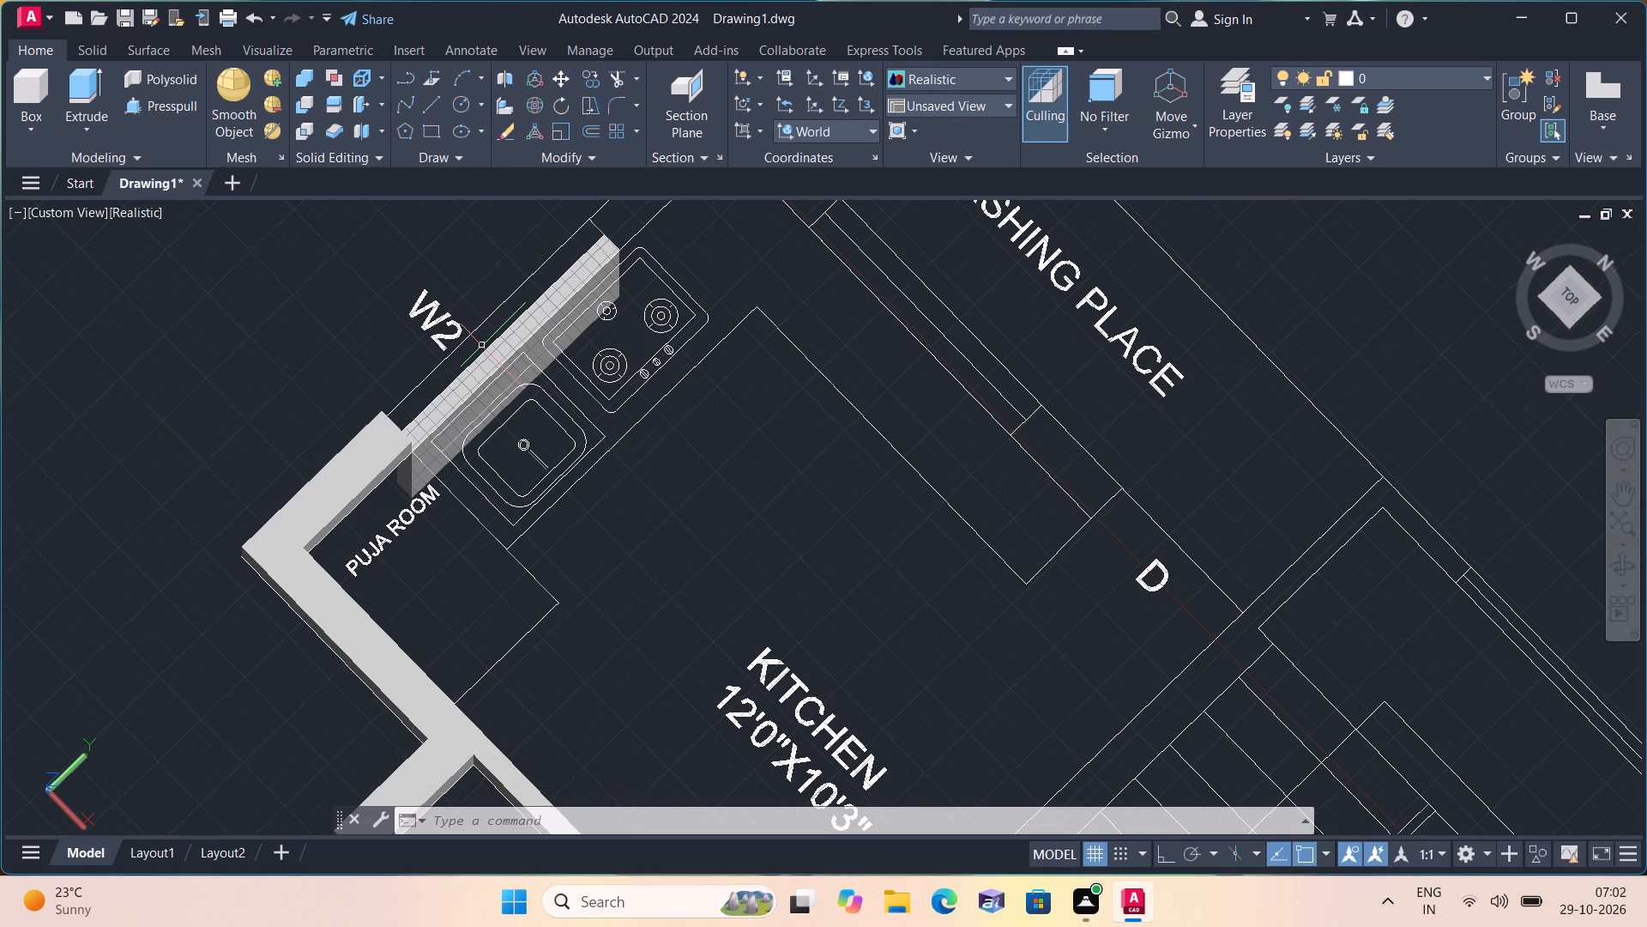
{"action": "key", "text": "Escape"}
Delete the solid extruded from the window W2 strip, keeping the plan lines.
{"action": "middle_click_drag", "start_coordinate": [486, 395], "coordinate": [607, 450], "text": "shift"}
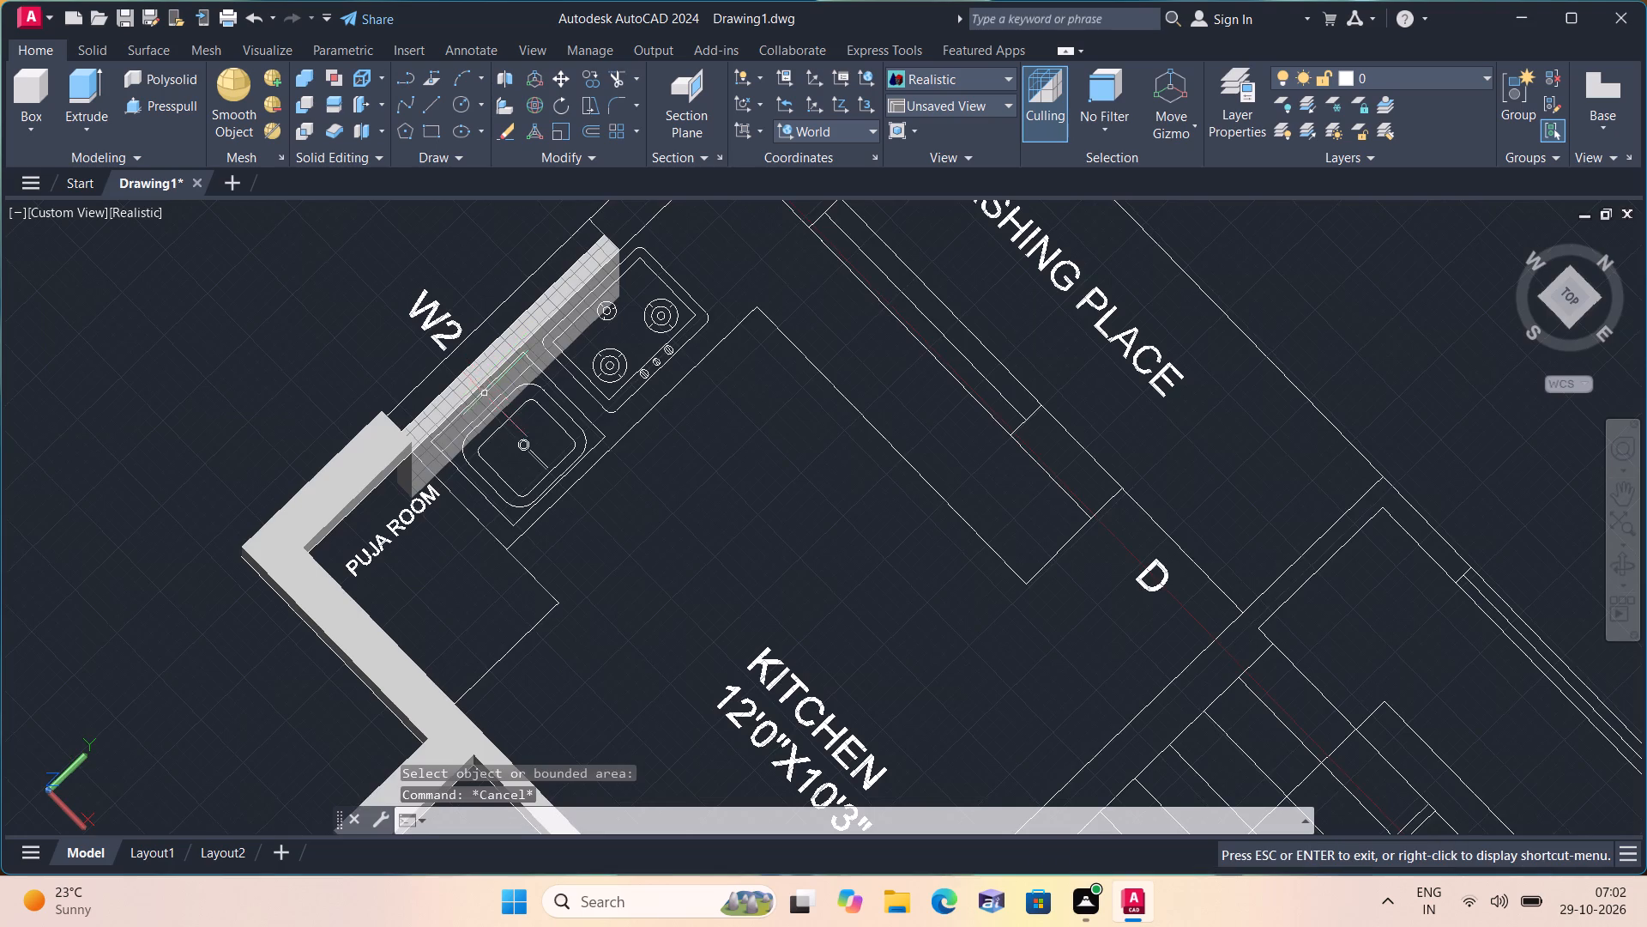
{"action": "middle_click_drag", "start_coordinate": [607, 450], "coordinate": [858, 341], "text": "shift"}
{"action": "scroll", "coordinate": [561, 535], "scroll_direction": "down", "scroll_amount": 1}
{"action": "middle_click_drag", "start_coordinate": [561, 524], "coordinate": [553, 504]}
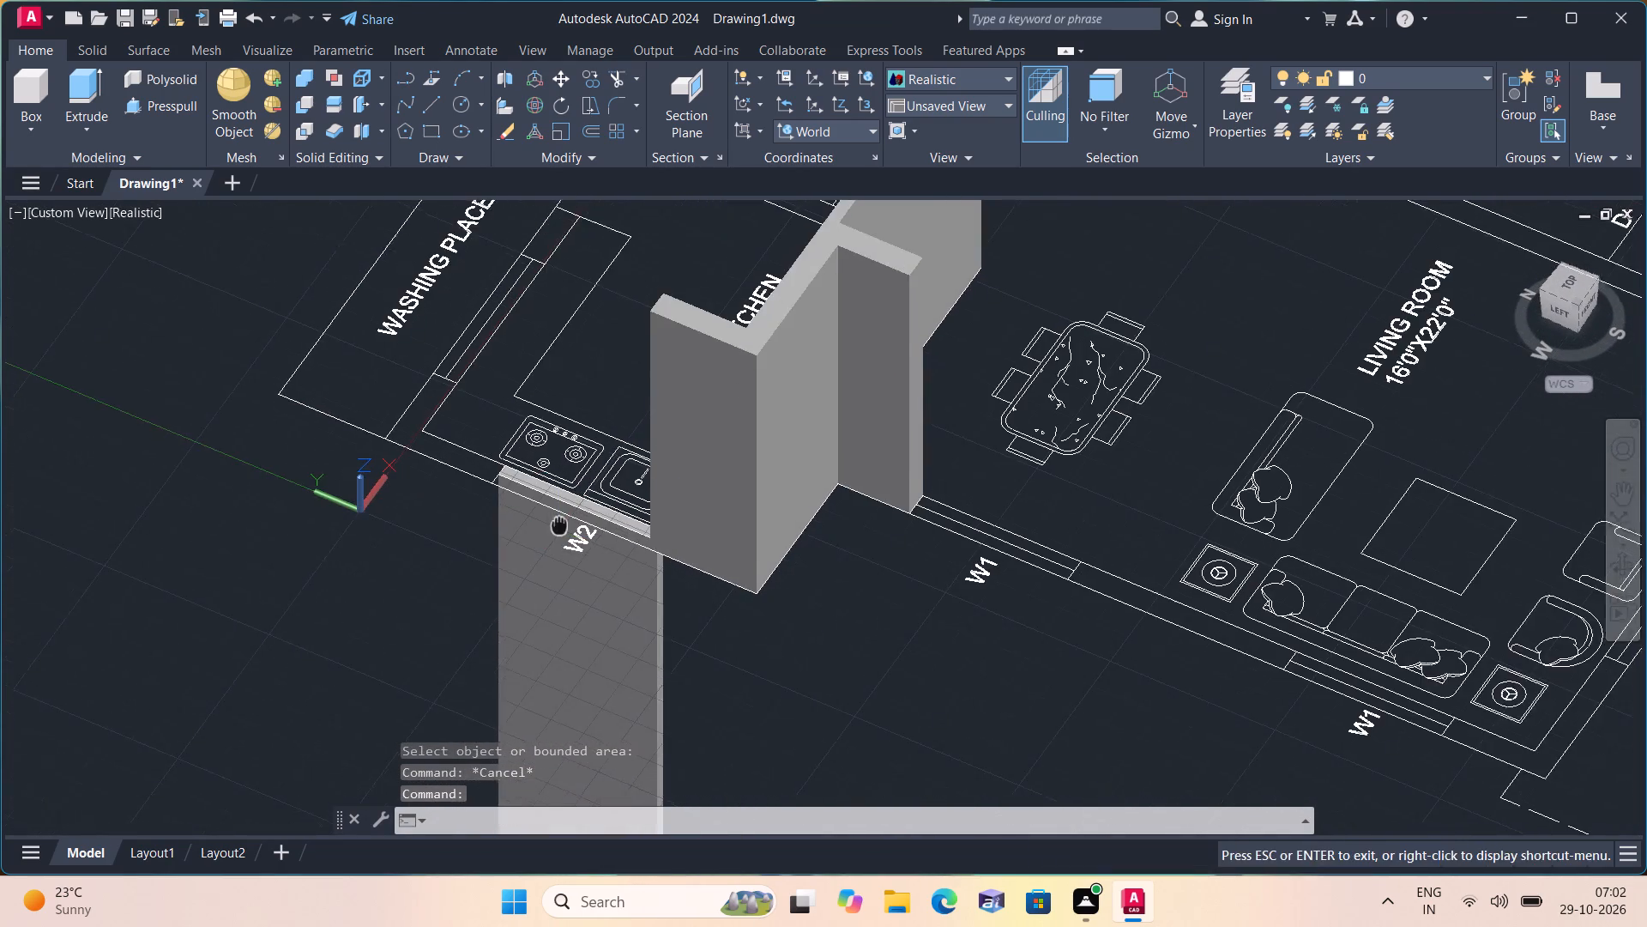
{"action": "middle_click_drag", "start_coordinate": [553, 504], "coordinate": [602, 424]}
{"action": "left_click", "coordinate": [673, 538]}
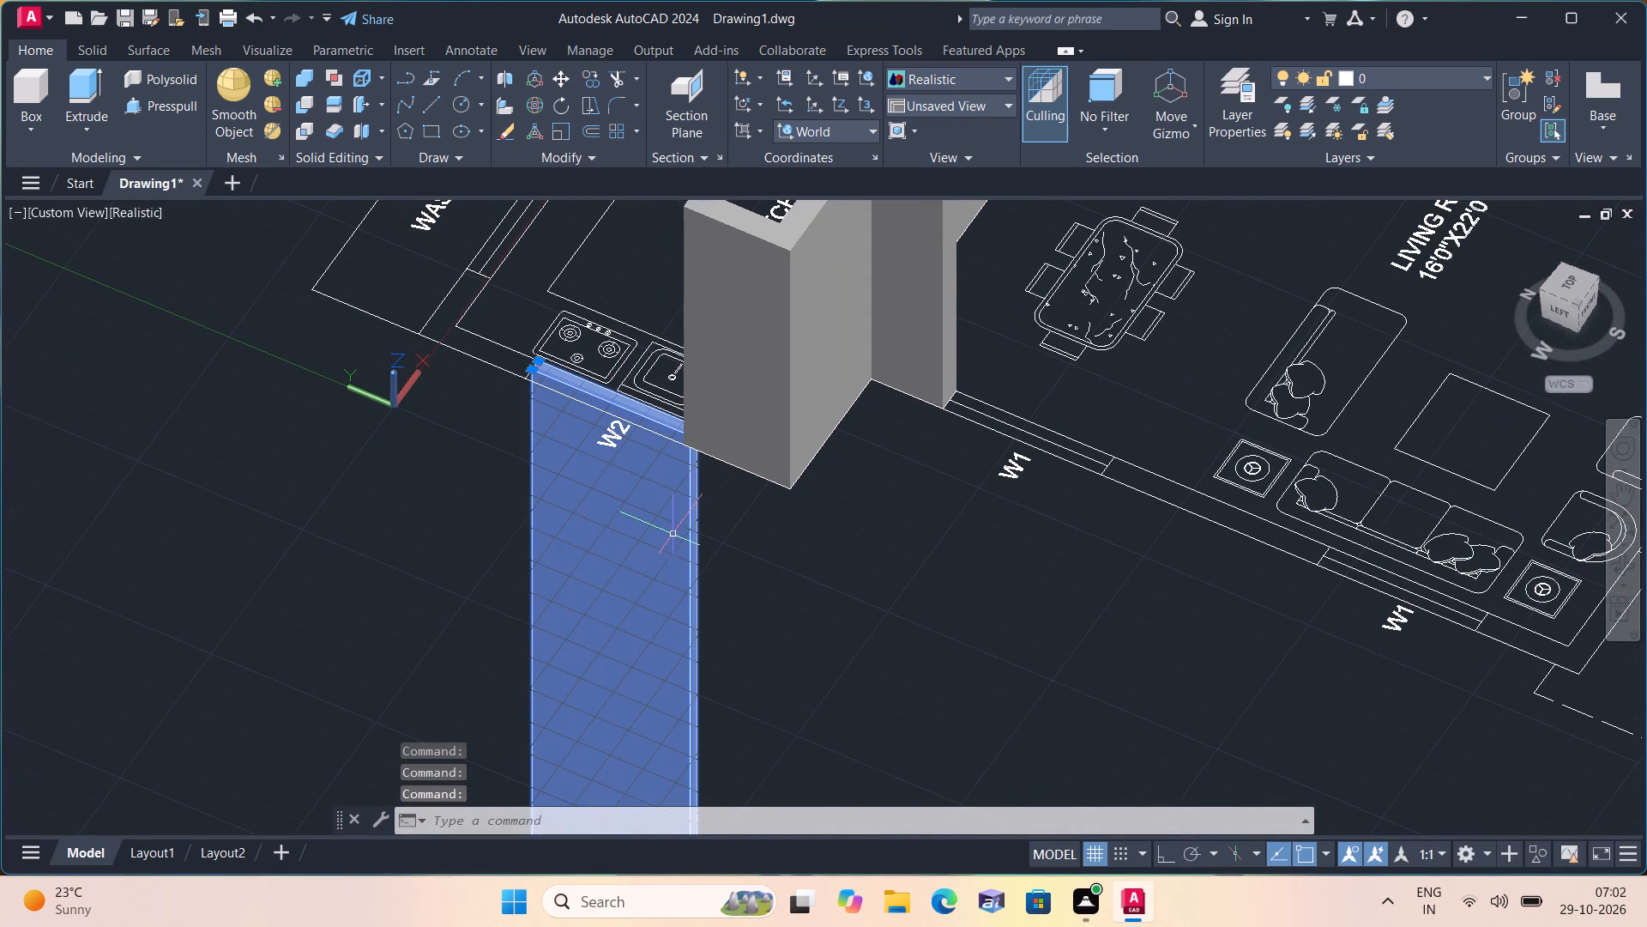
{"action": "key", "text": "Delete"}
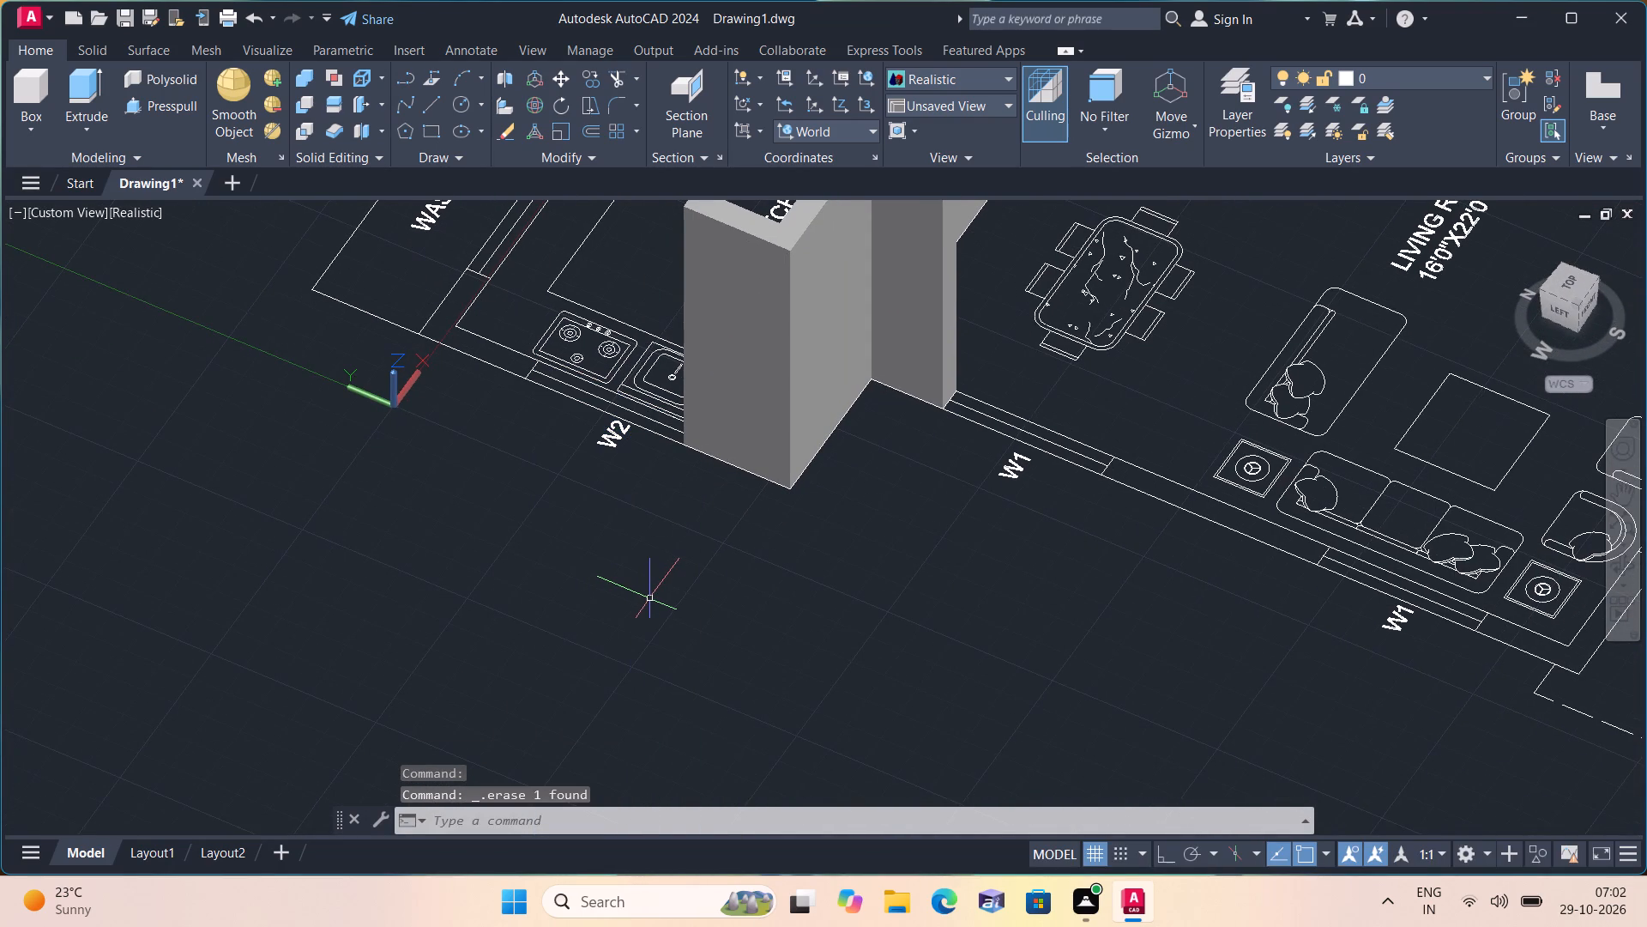
Model a 3' high box over the full footprint of window W2 in the kitchen's west wall, as the wall below the window.
{"action": "scroll", "coordinate": [585, 479], "scroll_direction": "up", "scroll_amount": 1}
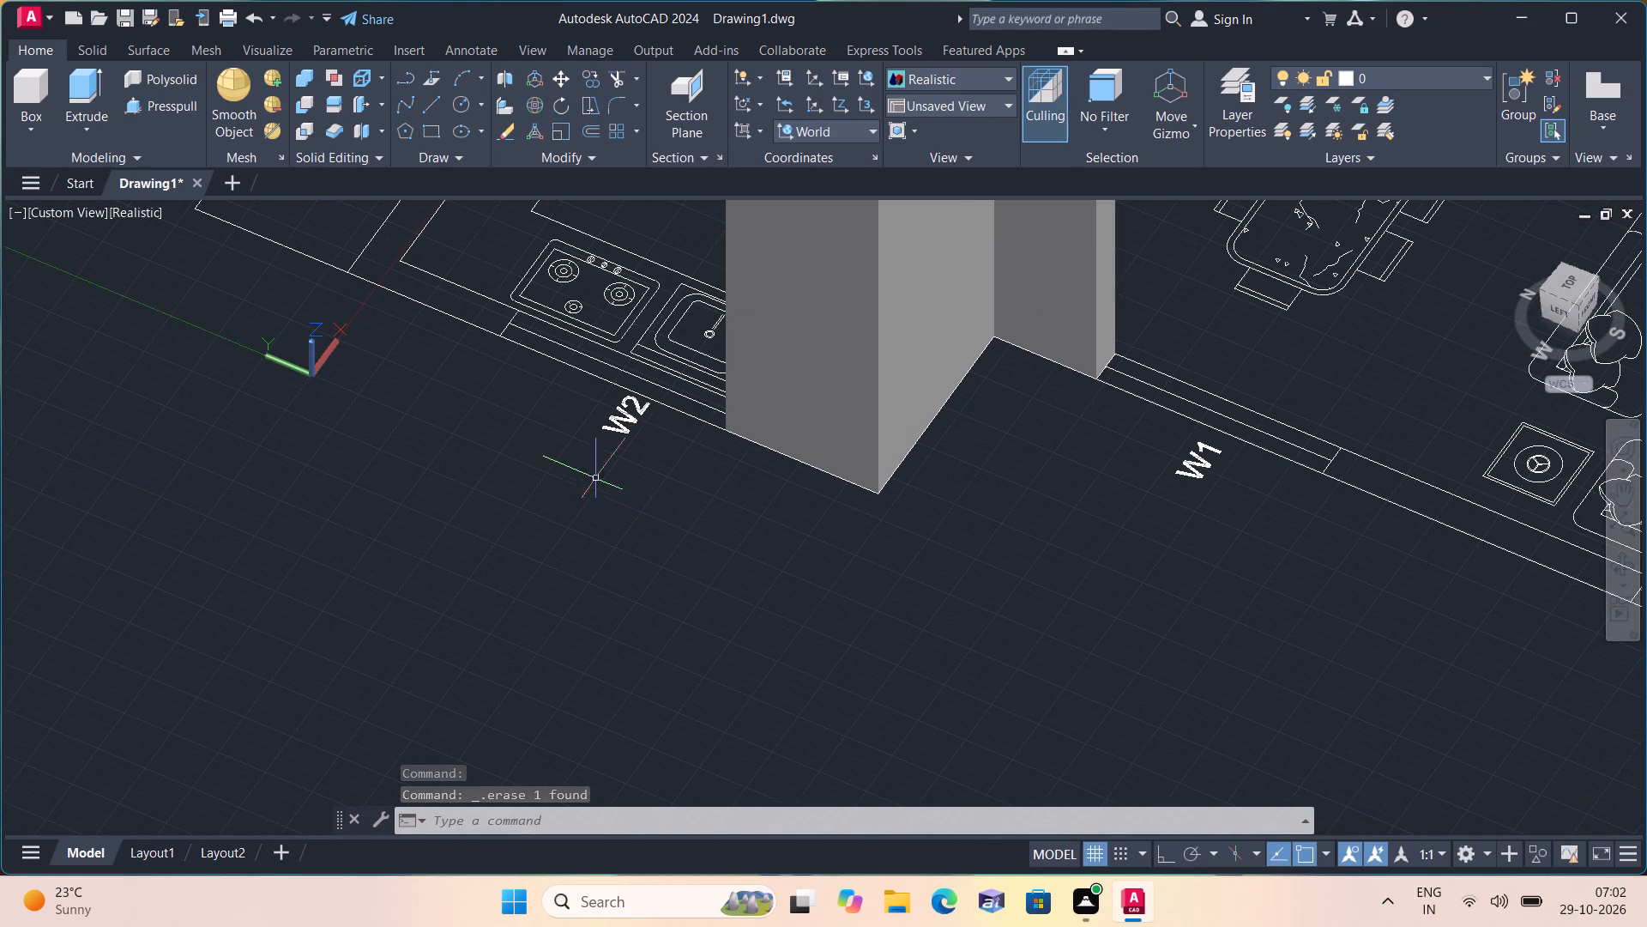
{"action": "scroll", "coordinate": [640, 482], "scroll_direction": "down", "scroll_amount": 1}
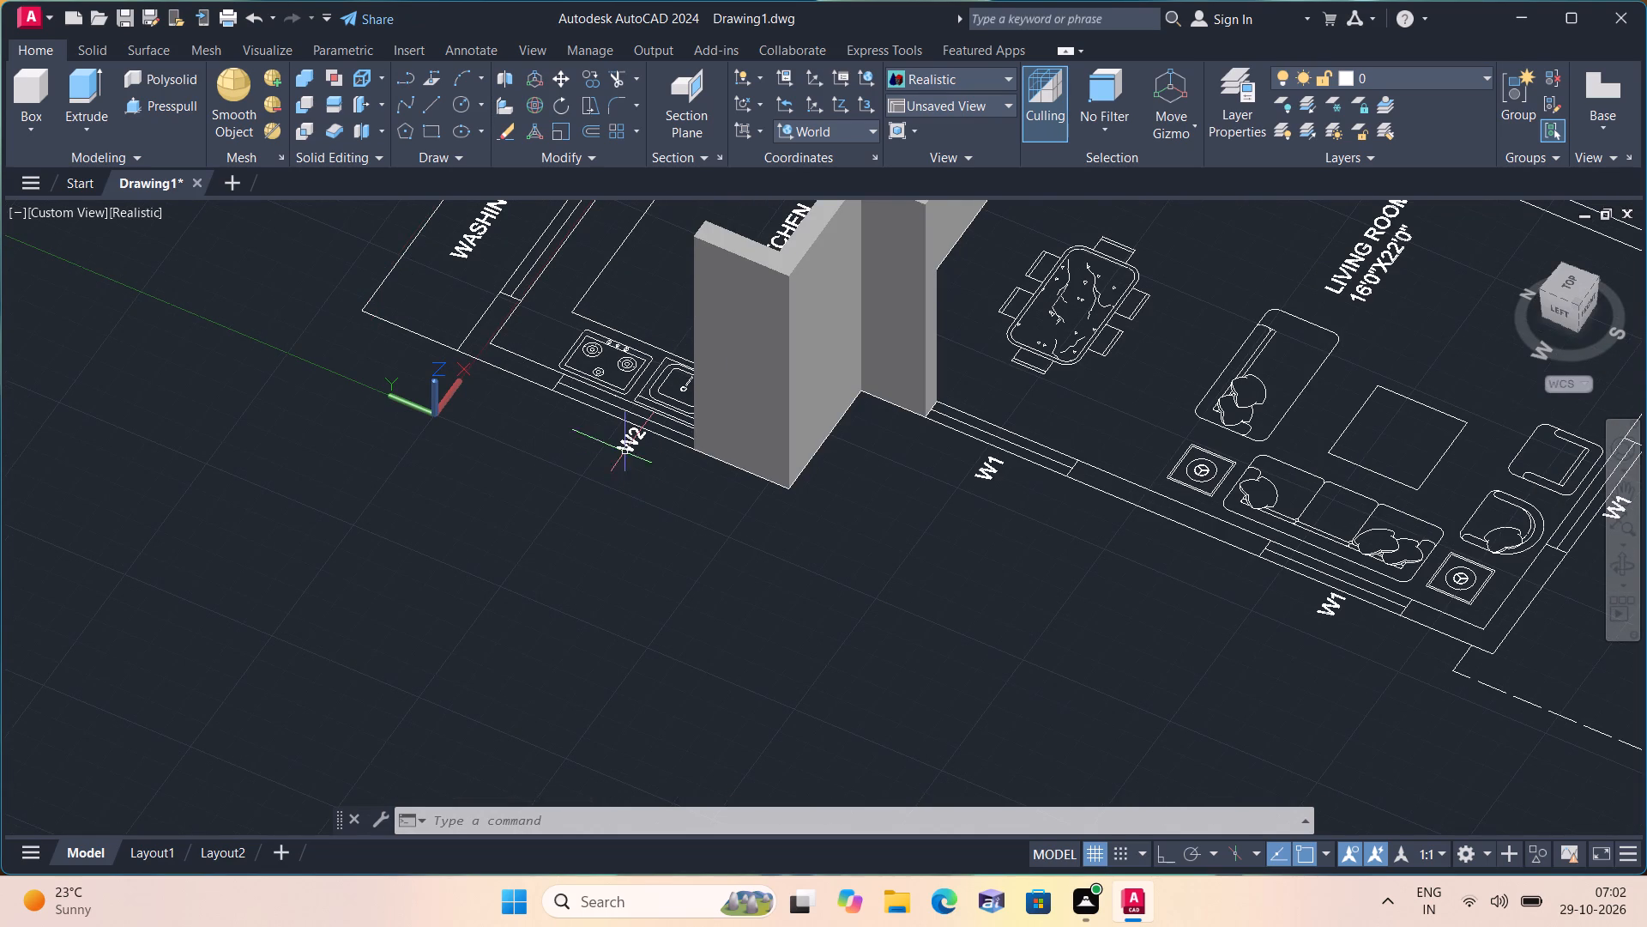
{"action": "middle_click_drag", "start_coordinate": [546, 362], "coordinate": [627, 477]}
{"action": "scroll", "coordinate": [662, 534], "scroll_direction": "up", "scroll_amount": 3}
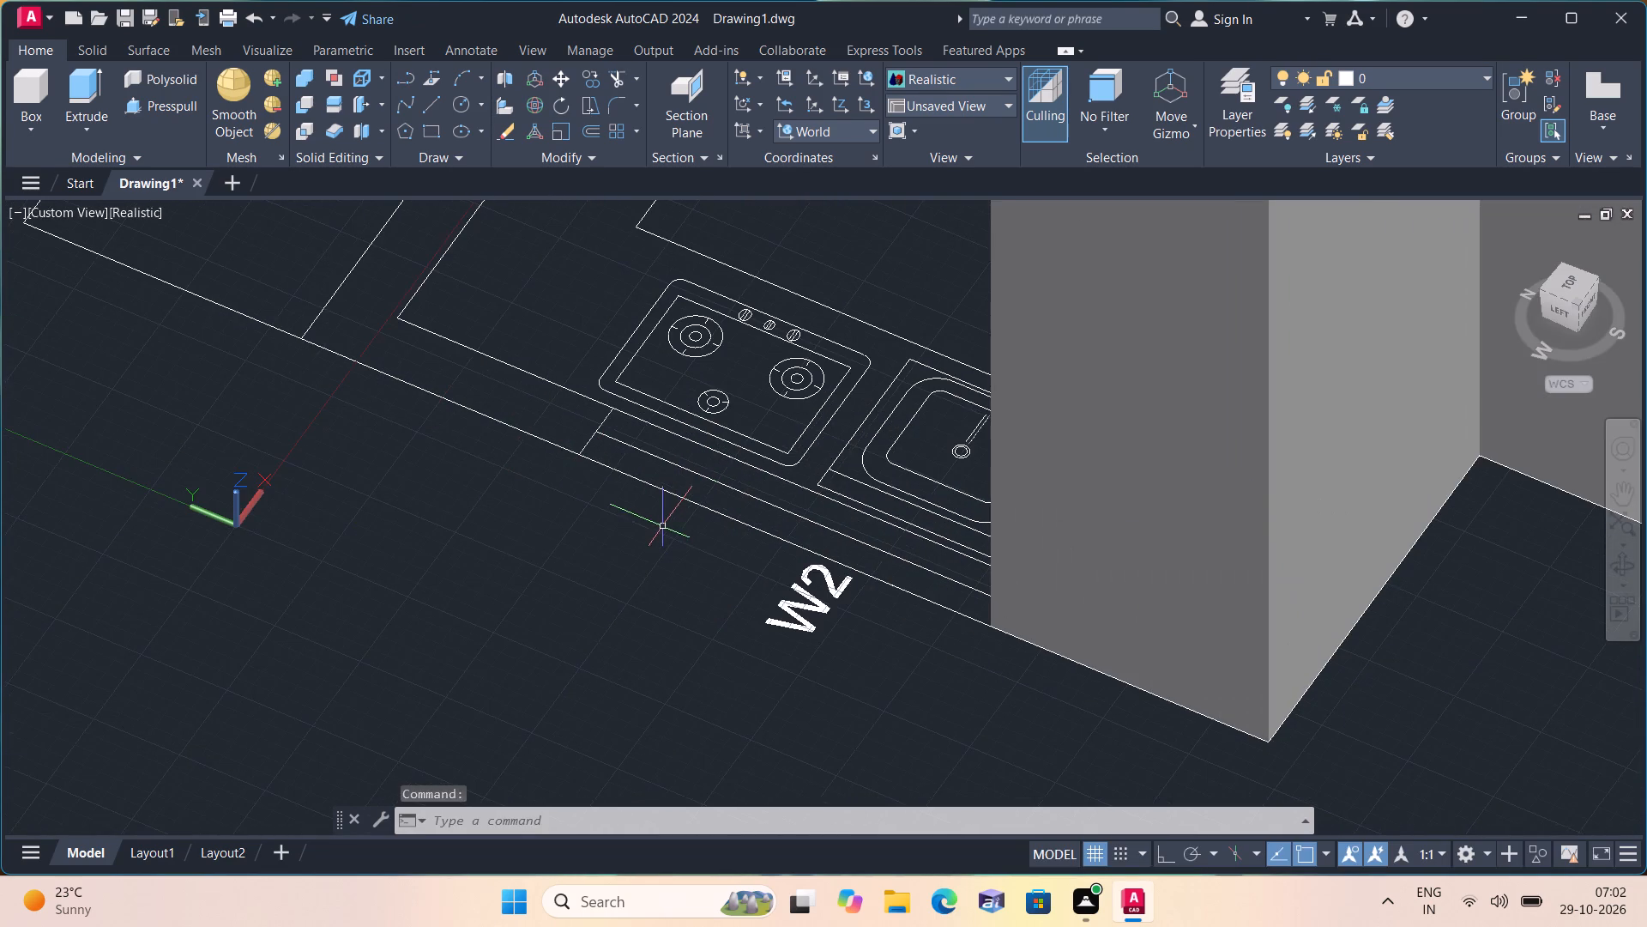
{"action": "middle_click_drag", "start_coordinate": [654, 521], "coordinate": [636, 585]}
{"action": "scroll", "coordinate": [679, 554], "scroll_direction": "up", "scroll_amount": 1}
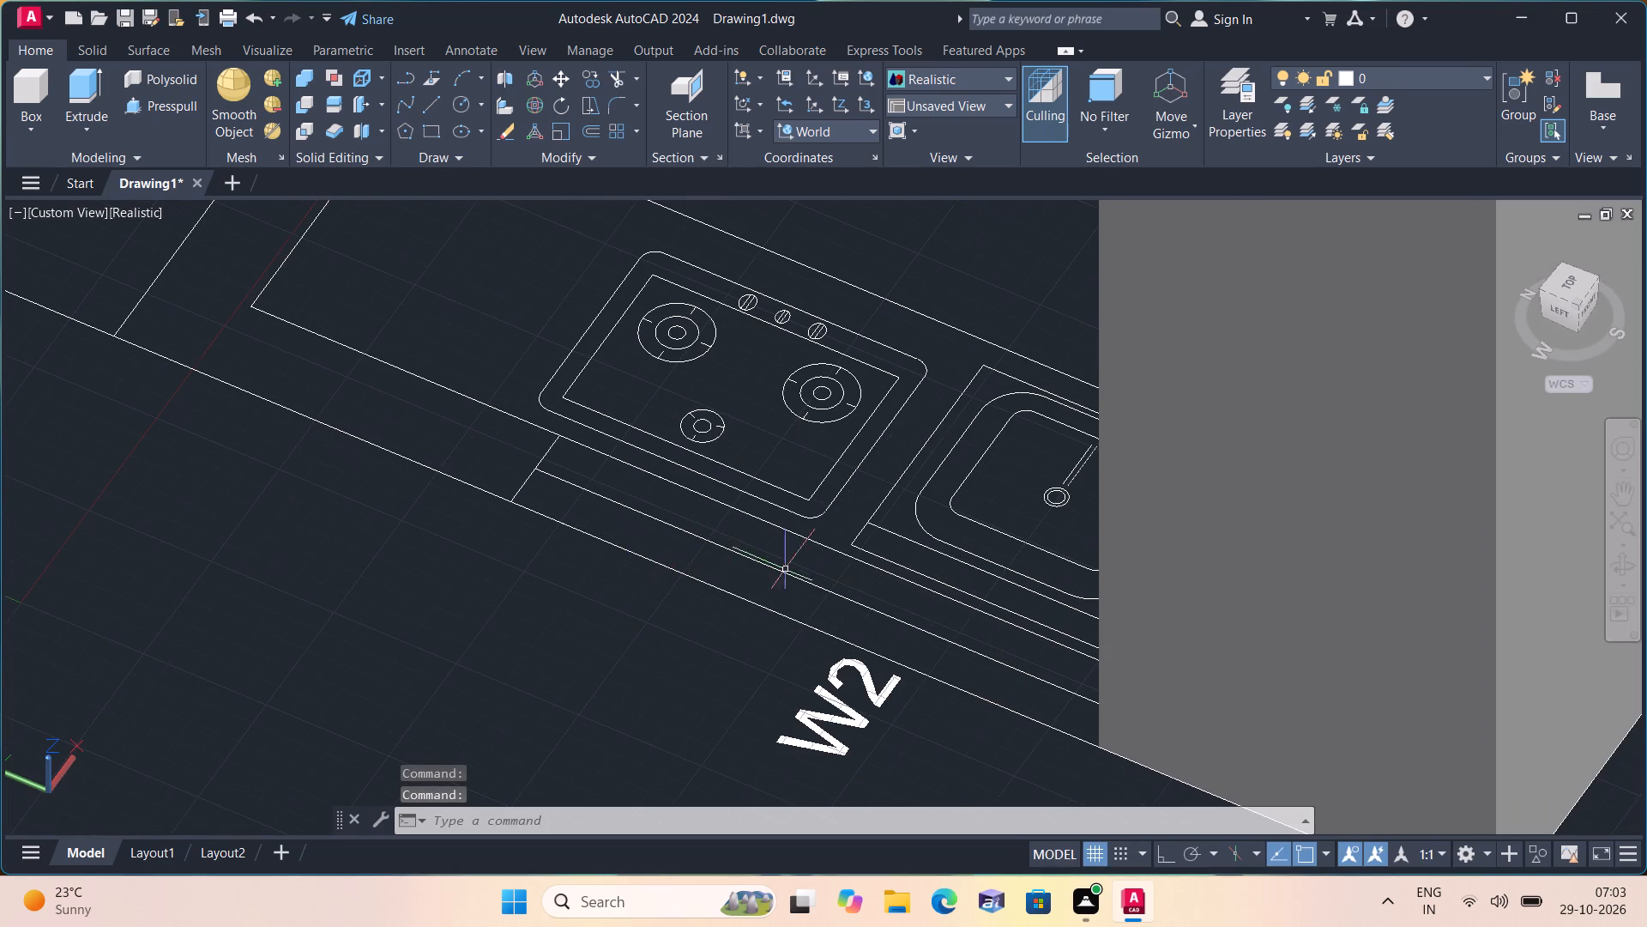
{"action": "middle_click_drag", "start_coordinate": [724, 579], "coordinate": [872, 616], "text": "shift"}
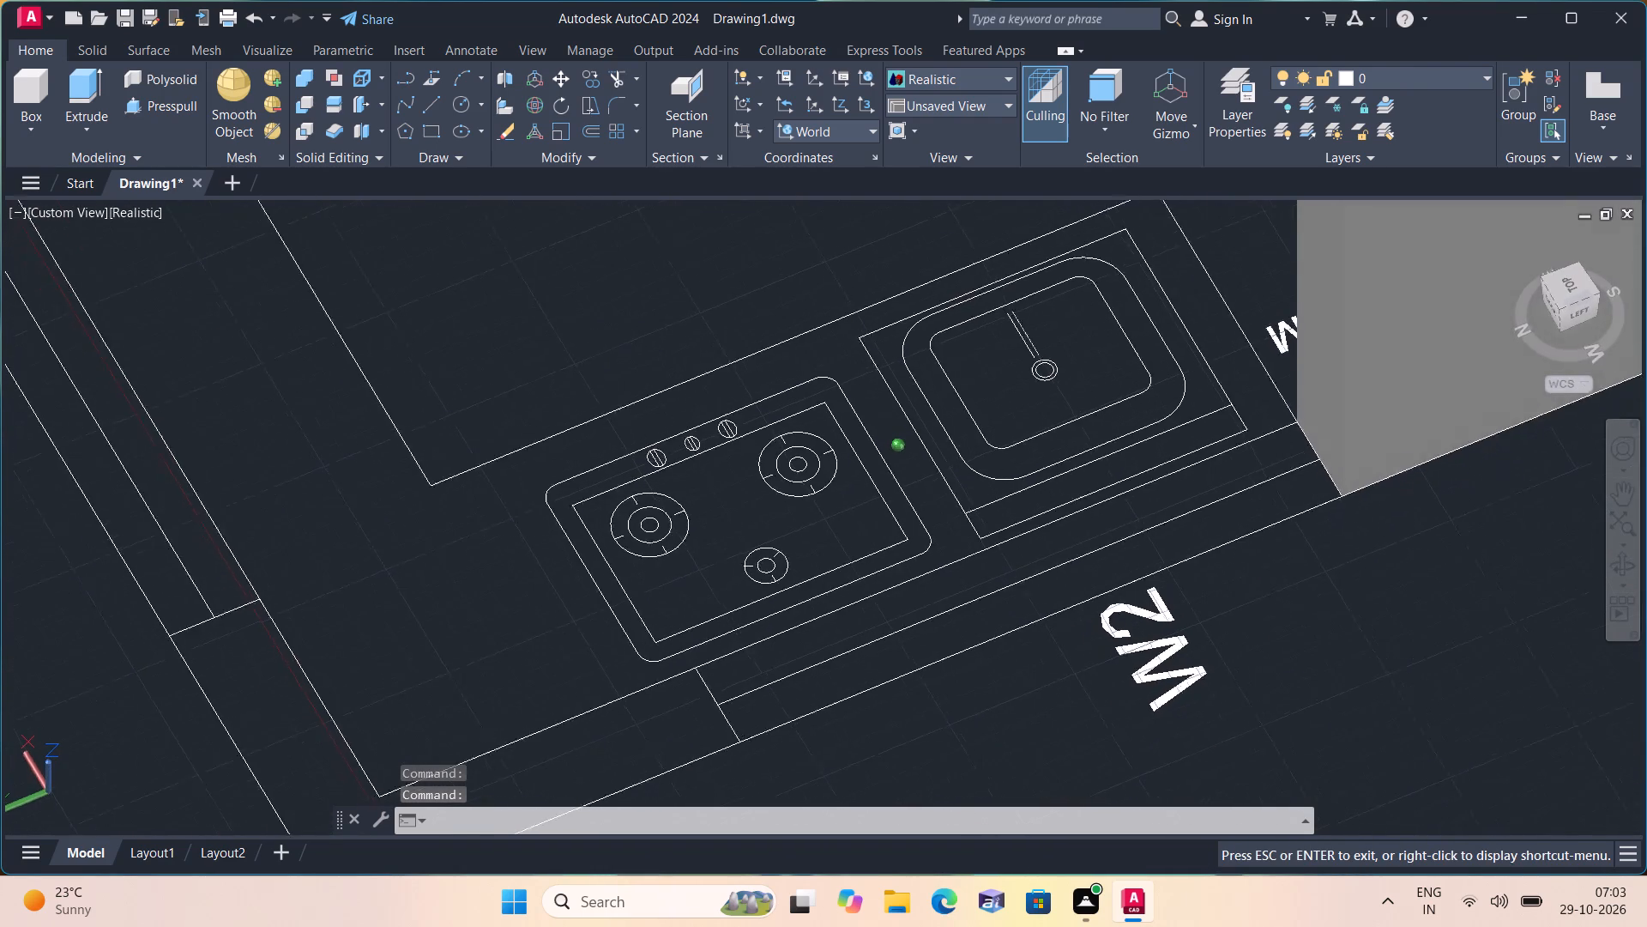
{"action": "middle_click_drag", "start_coordinate": [872, 616], "coordinate": [872, 617], "text": "shift"}
{"action": "left_click", "coordinate": [26, 129]}
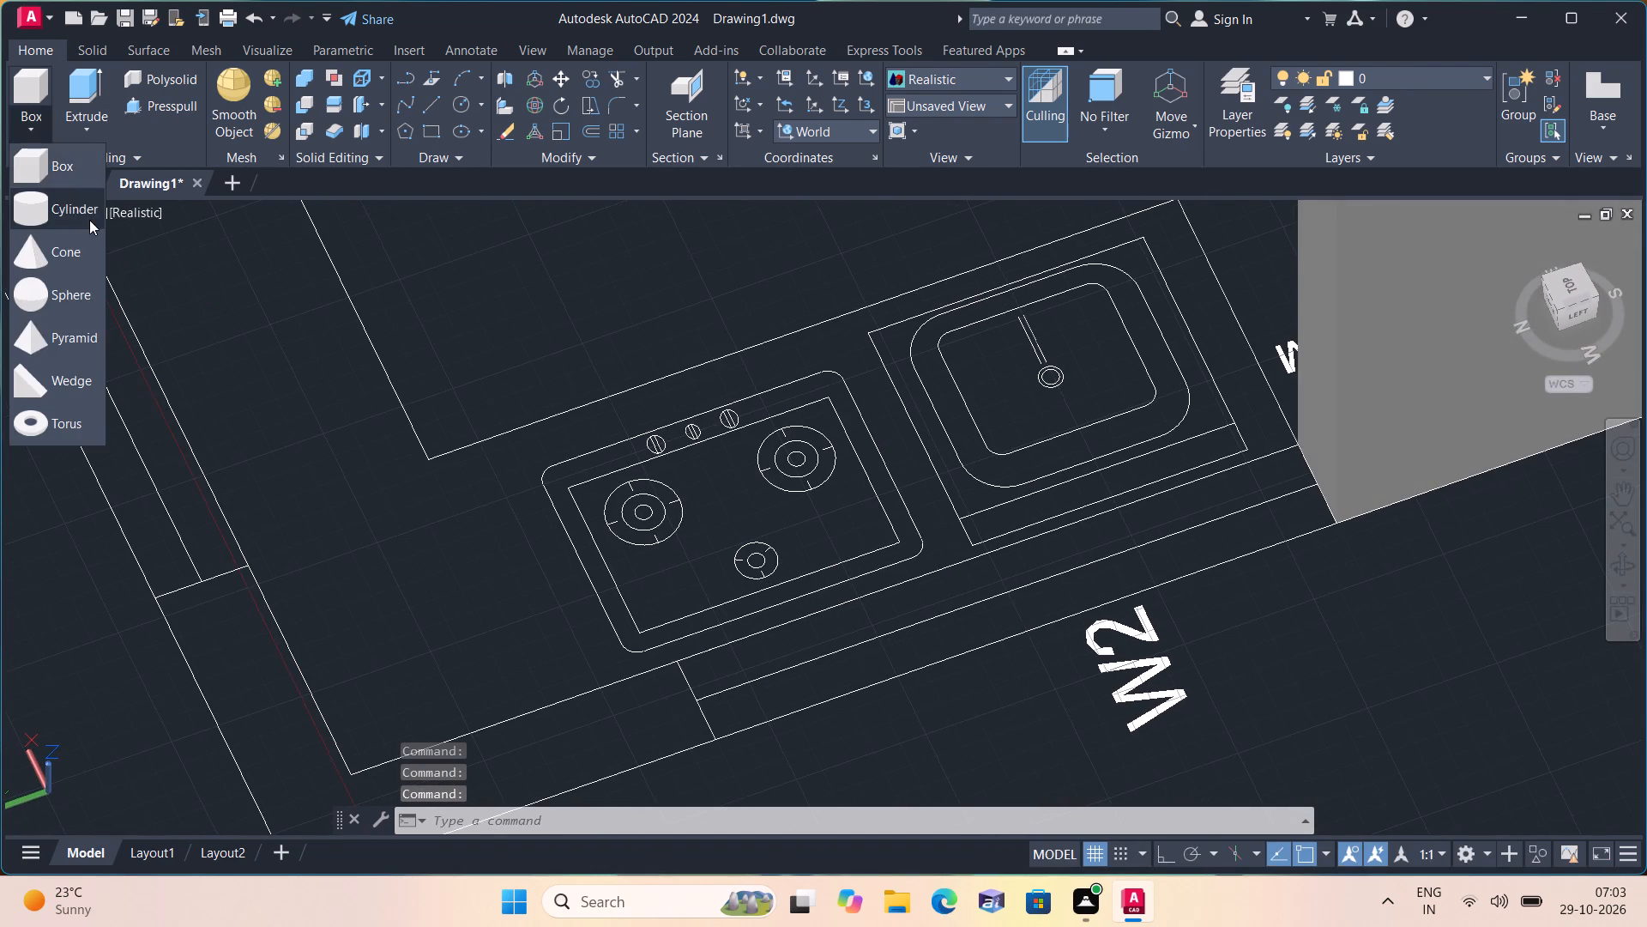
{"action": "left_click", "coordinate": [57, 158]}
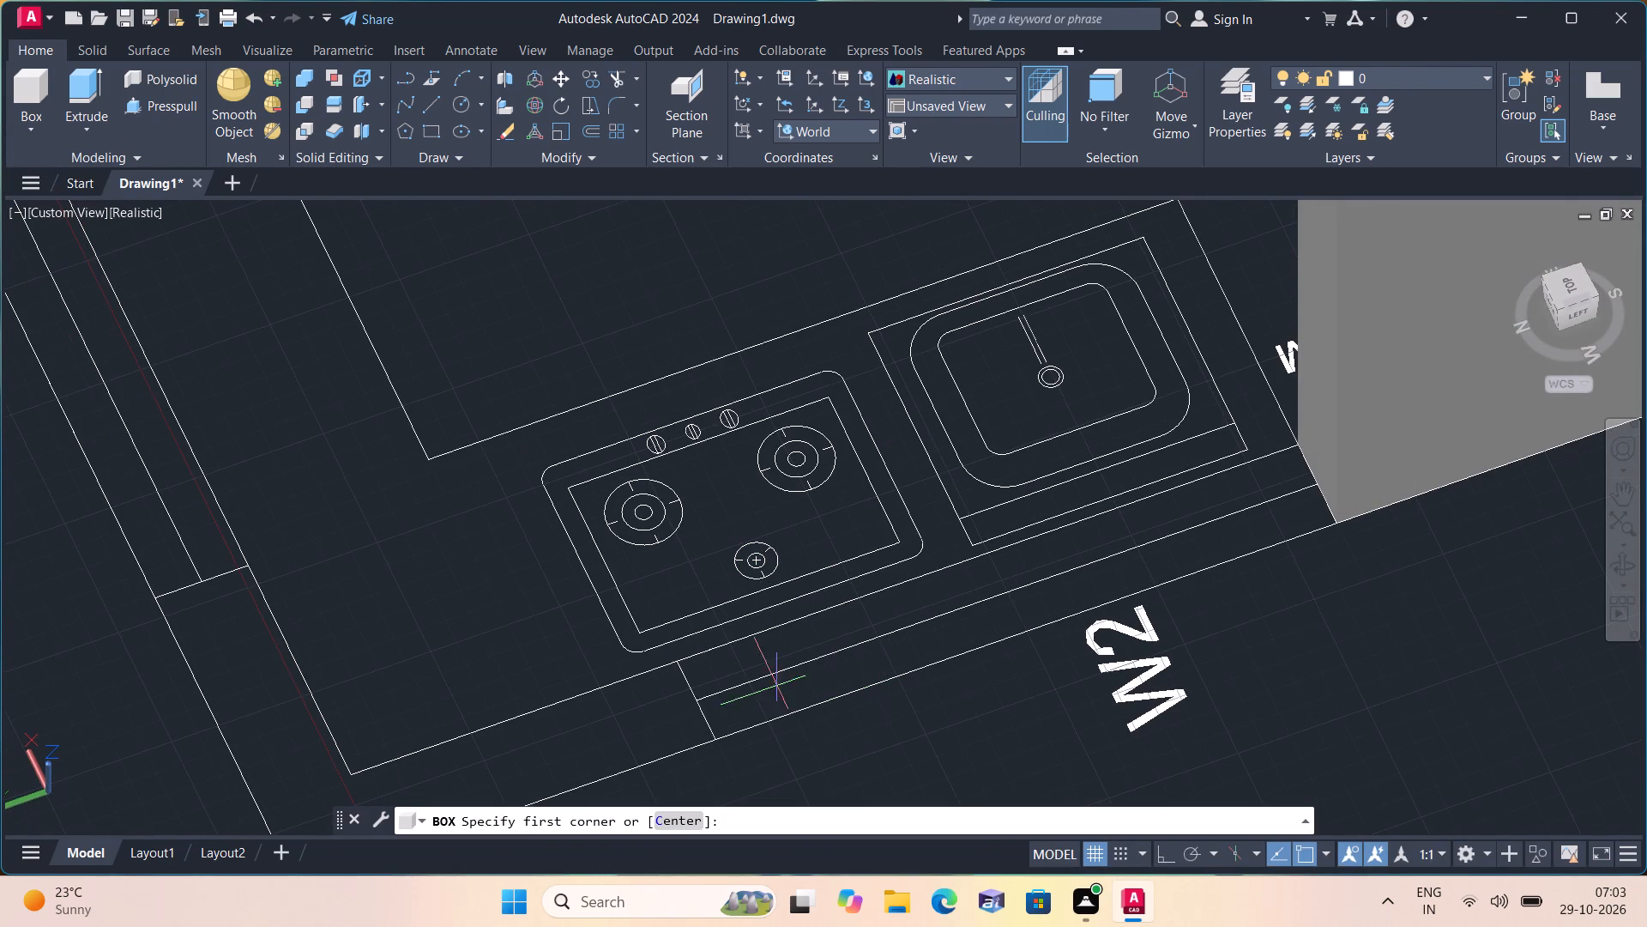
{"action": "left_click", "coordinate": [685, 666]}
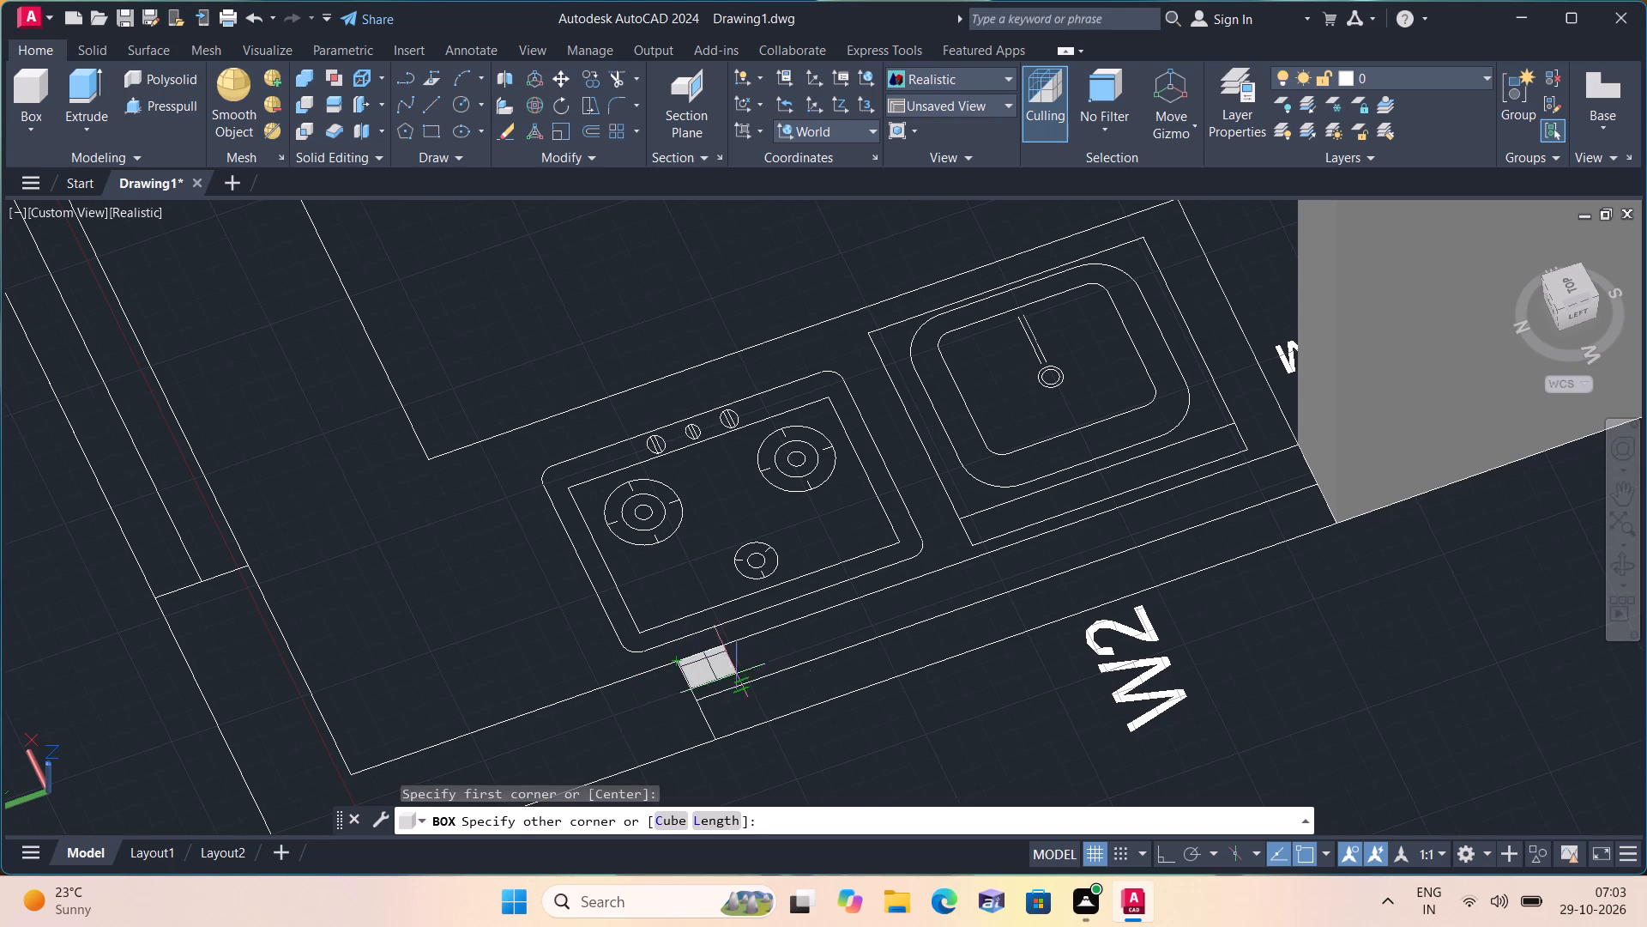
{"action": "left_click", "coordinate": [1337, 522]}
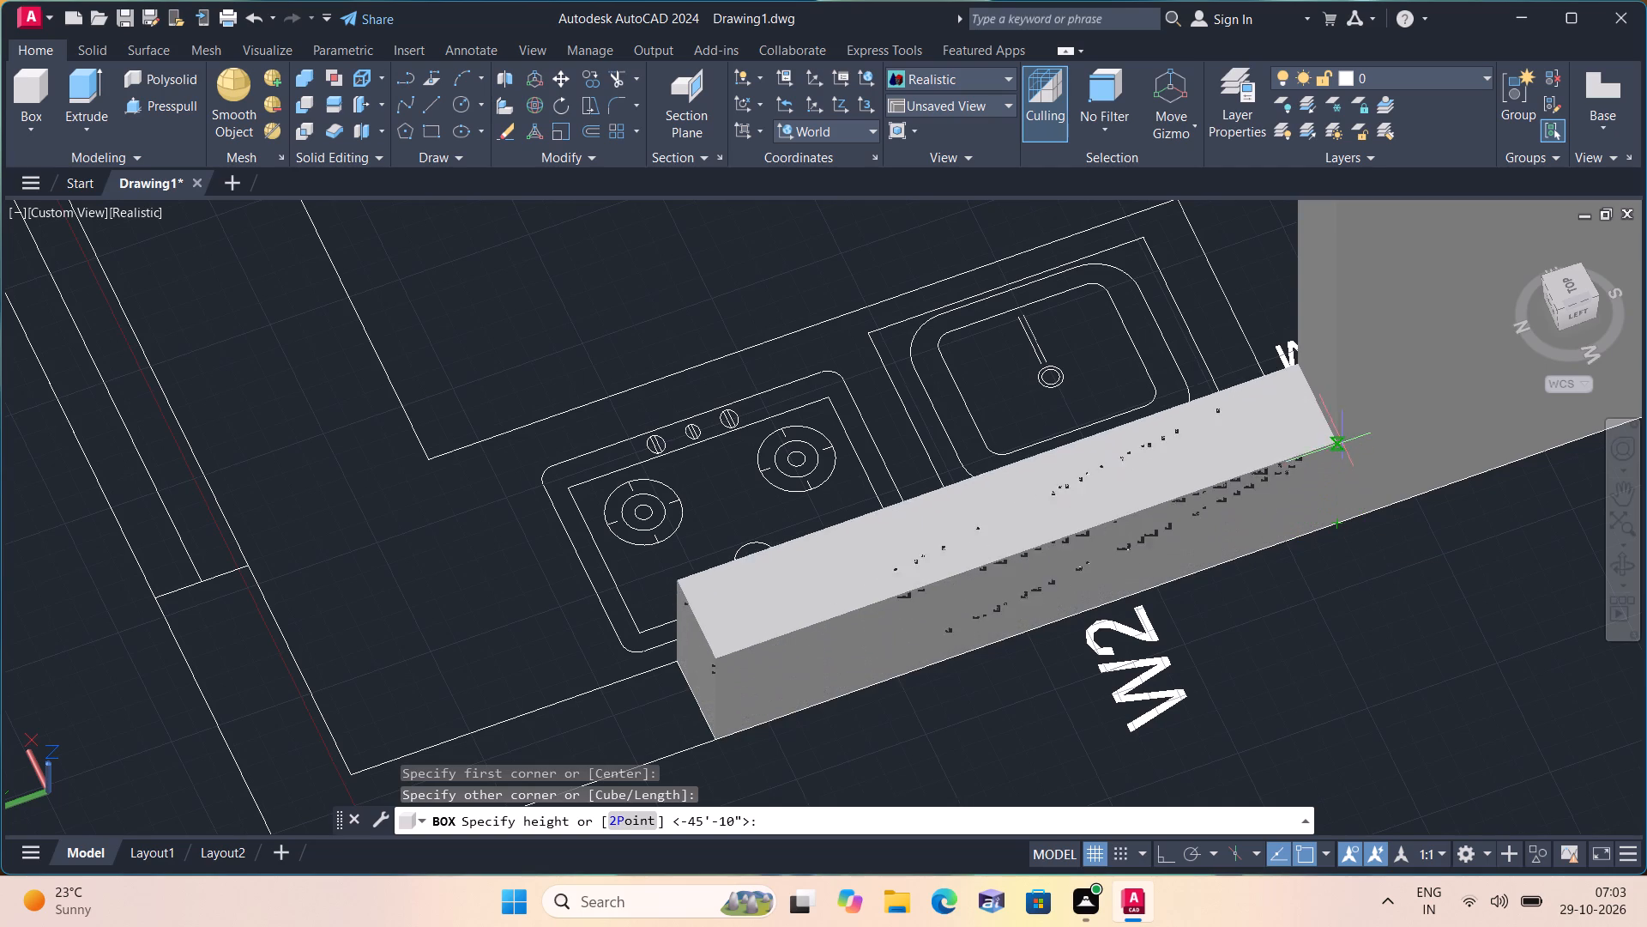
{"action": "type", "text": "3'"}
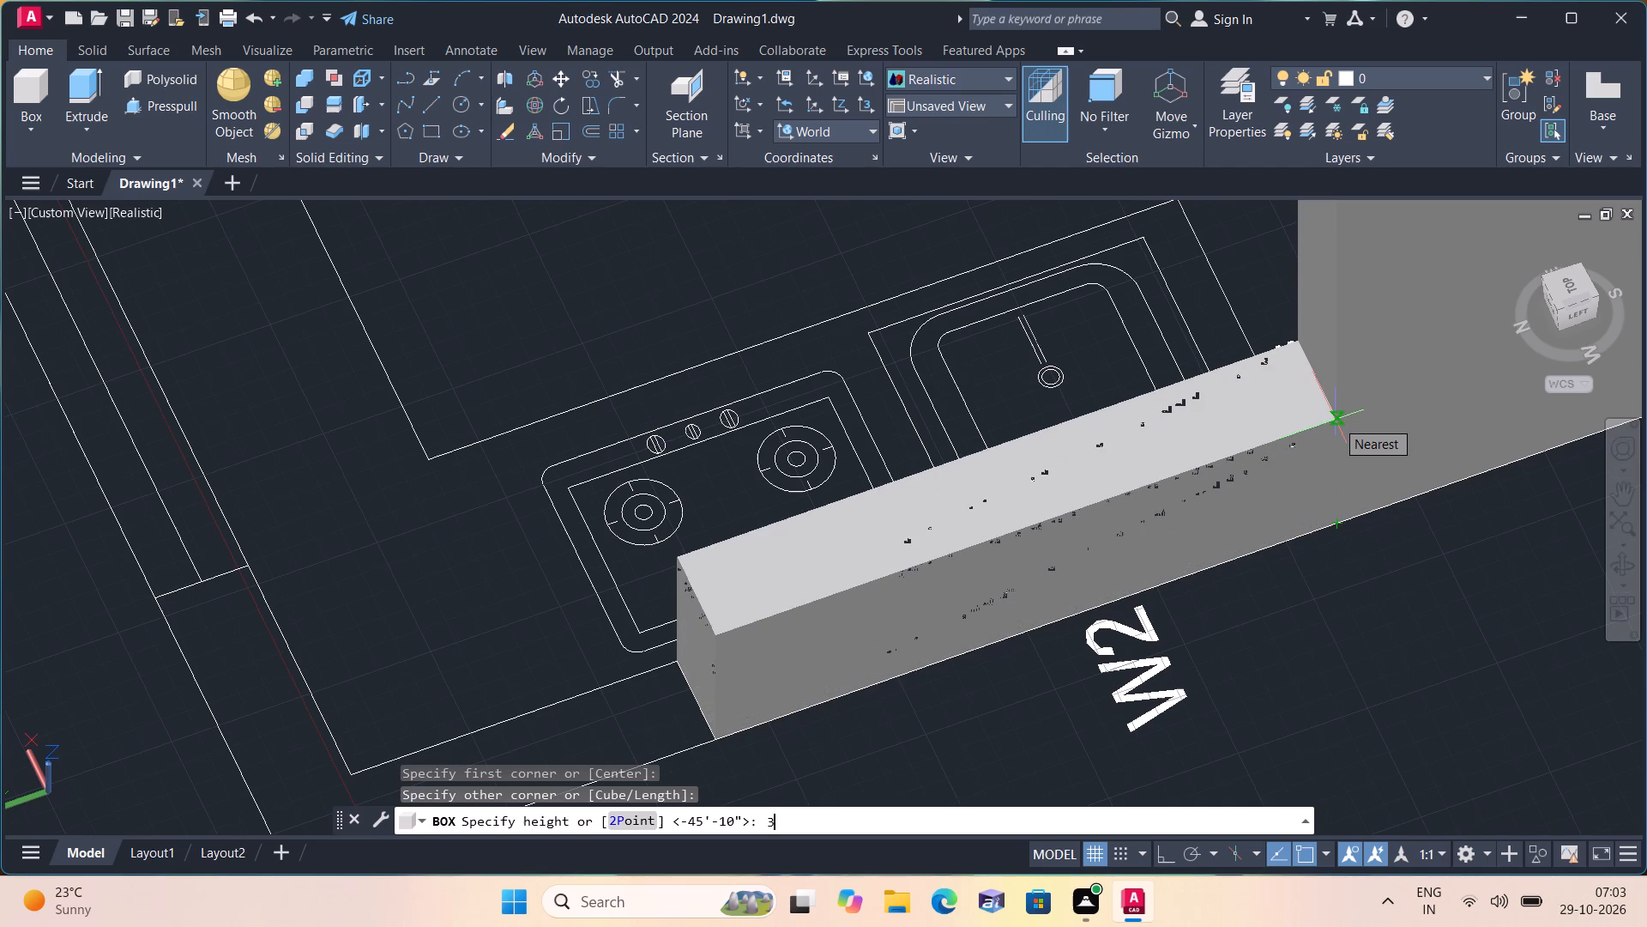
{"action": "key", "text": "space"}
{"action": "key", "text": "Escape"}
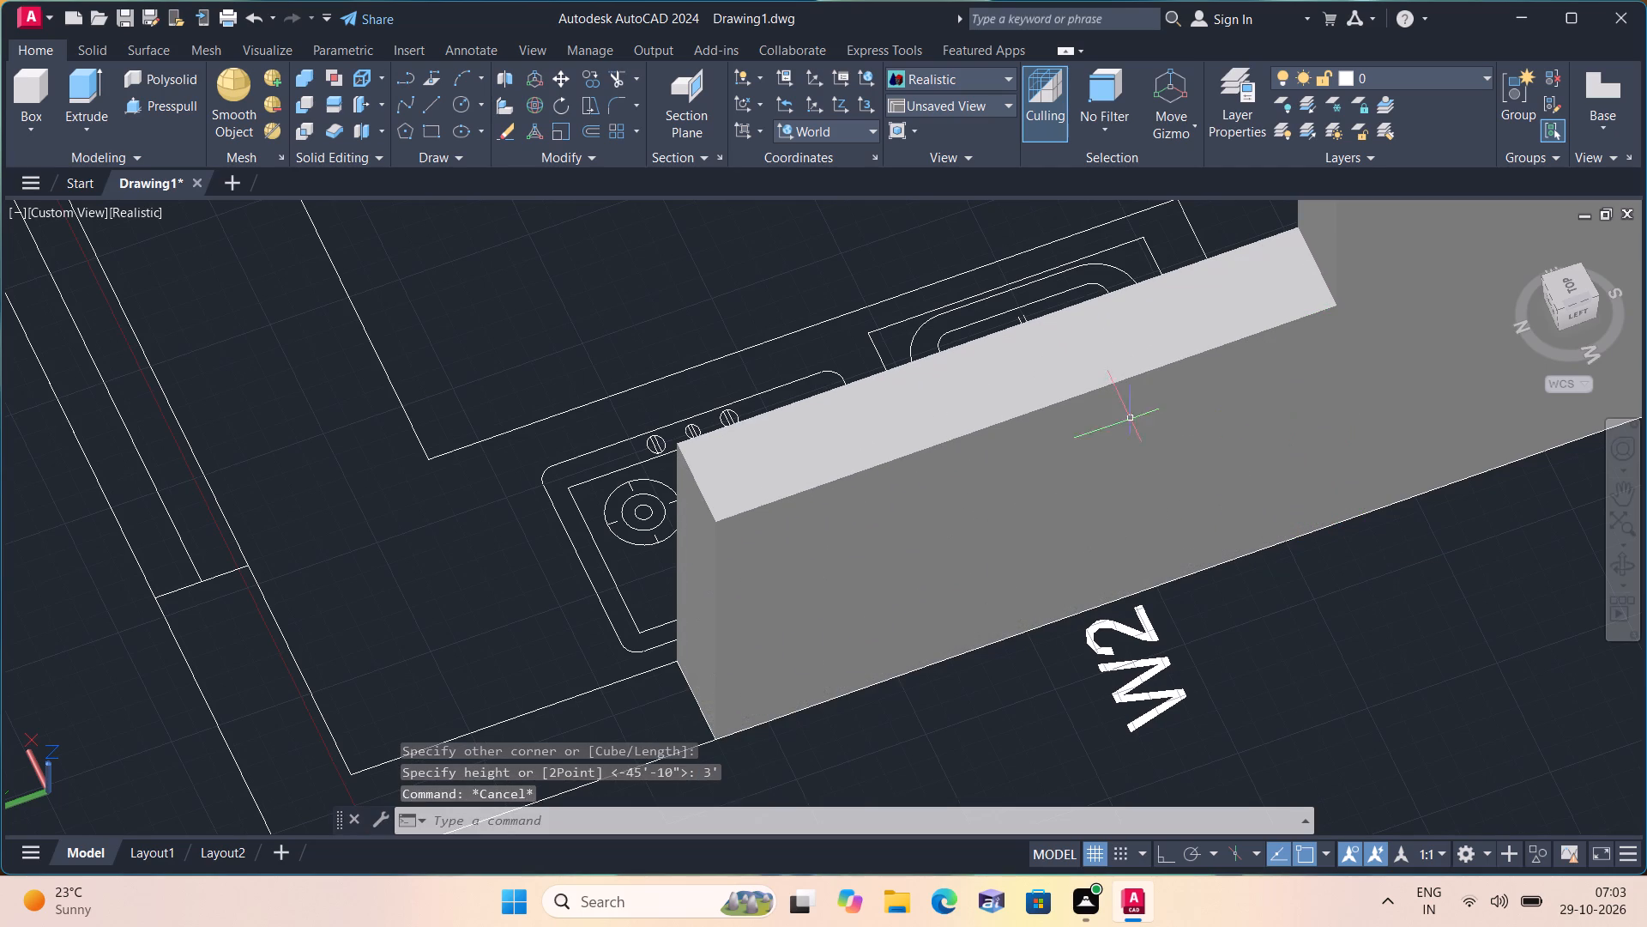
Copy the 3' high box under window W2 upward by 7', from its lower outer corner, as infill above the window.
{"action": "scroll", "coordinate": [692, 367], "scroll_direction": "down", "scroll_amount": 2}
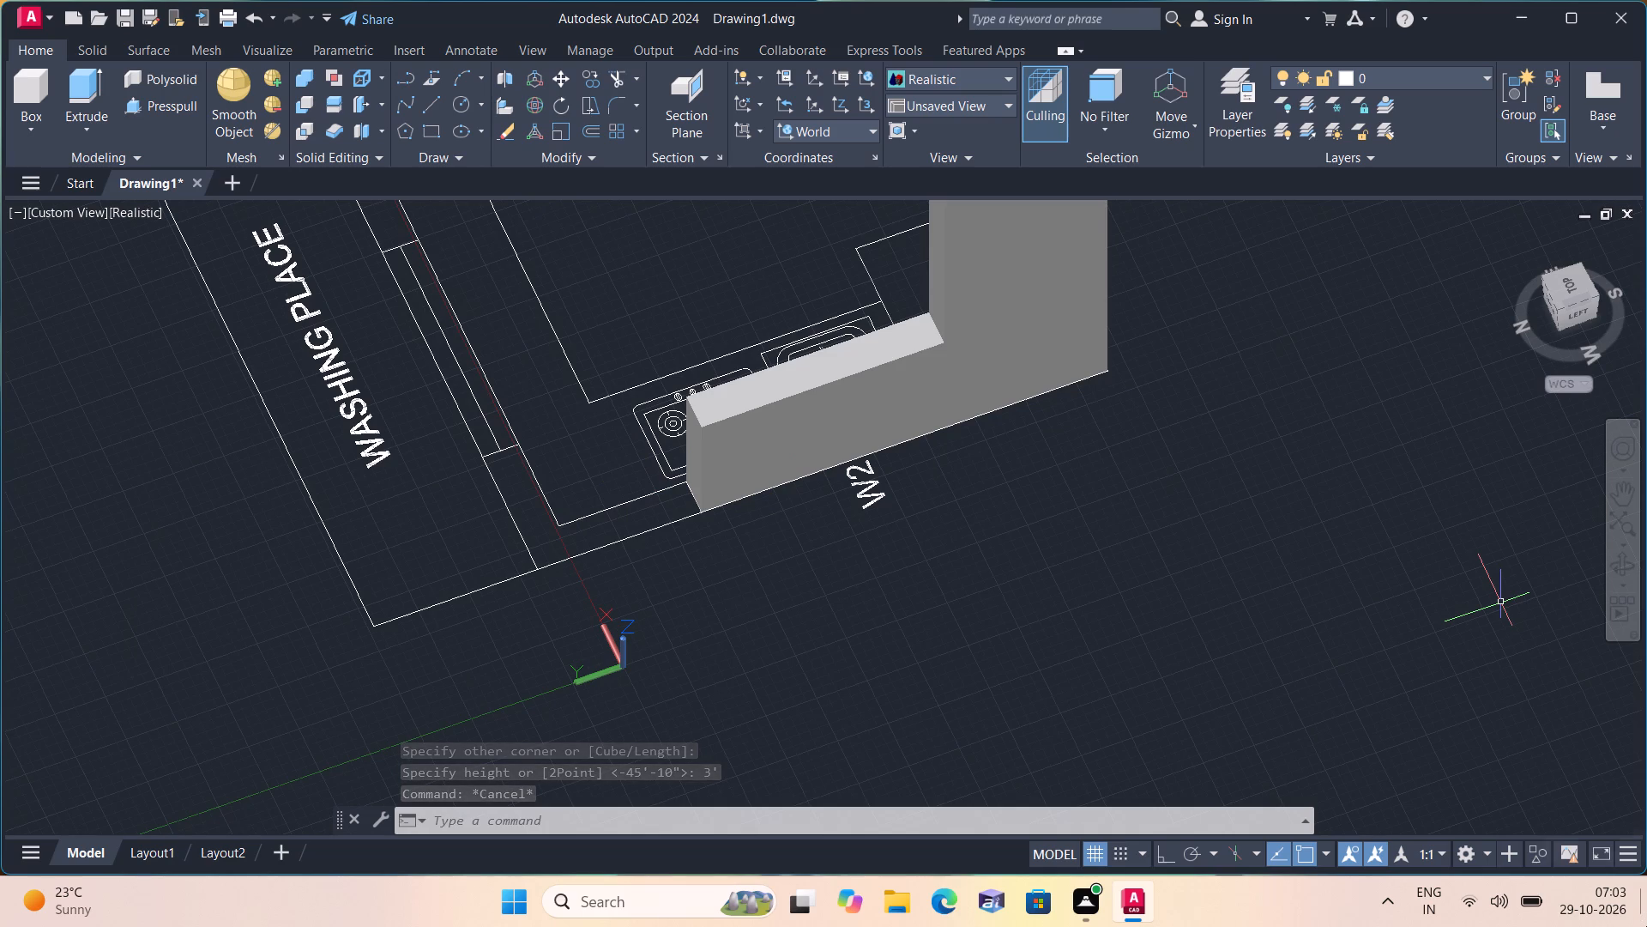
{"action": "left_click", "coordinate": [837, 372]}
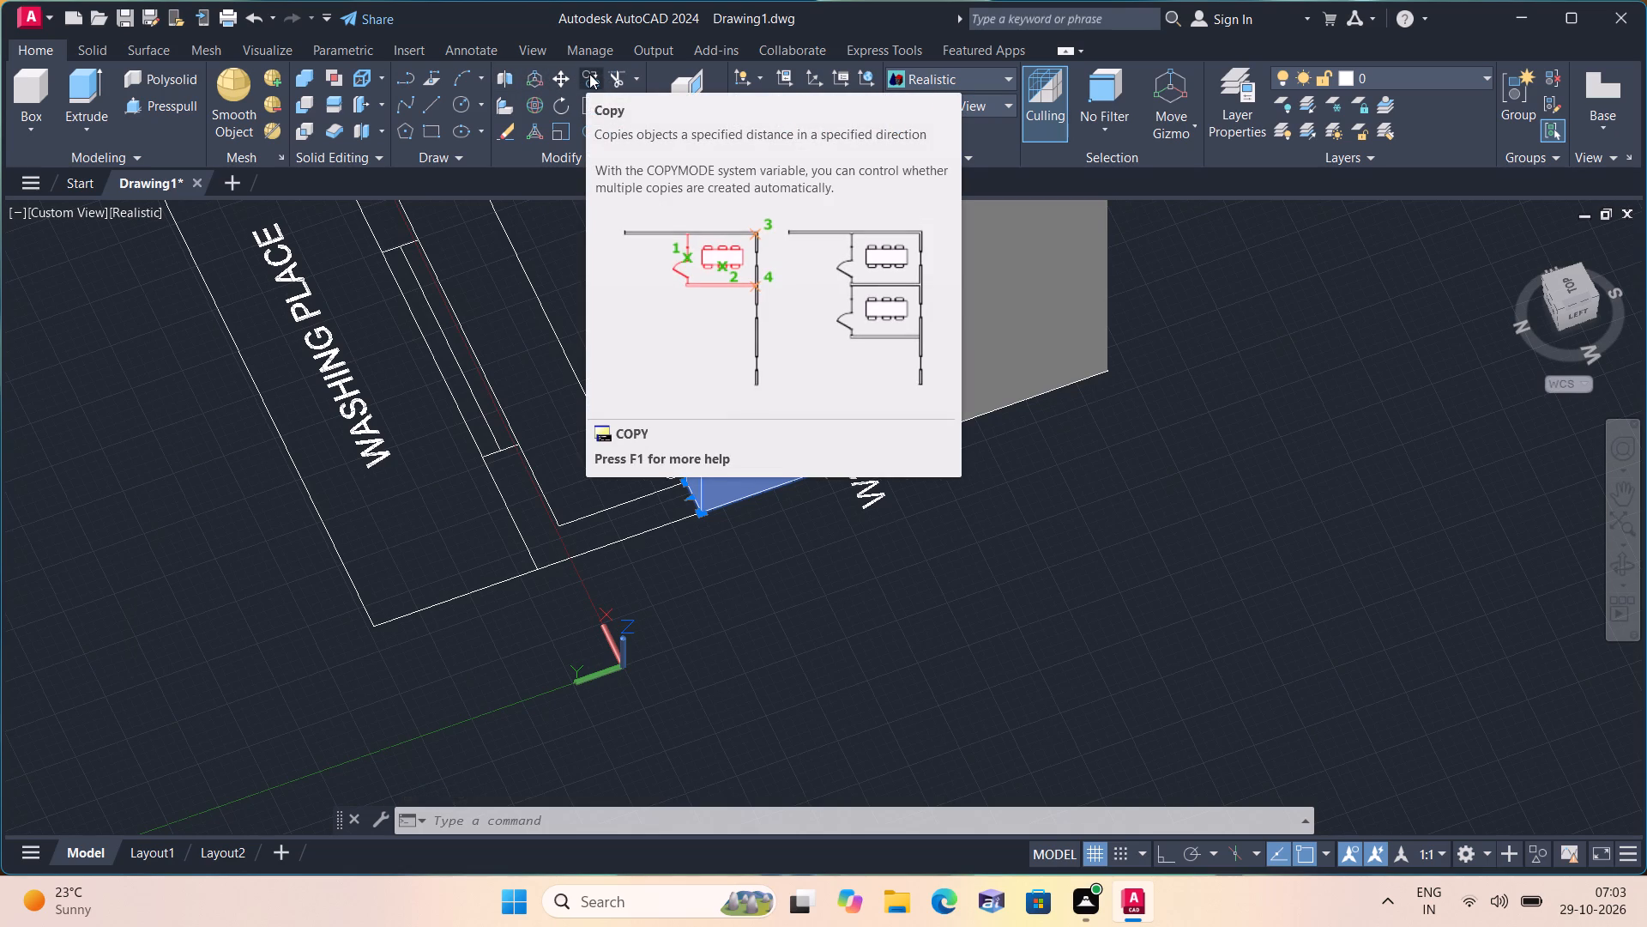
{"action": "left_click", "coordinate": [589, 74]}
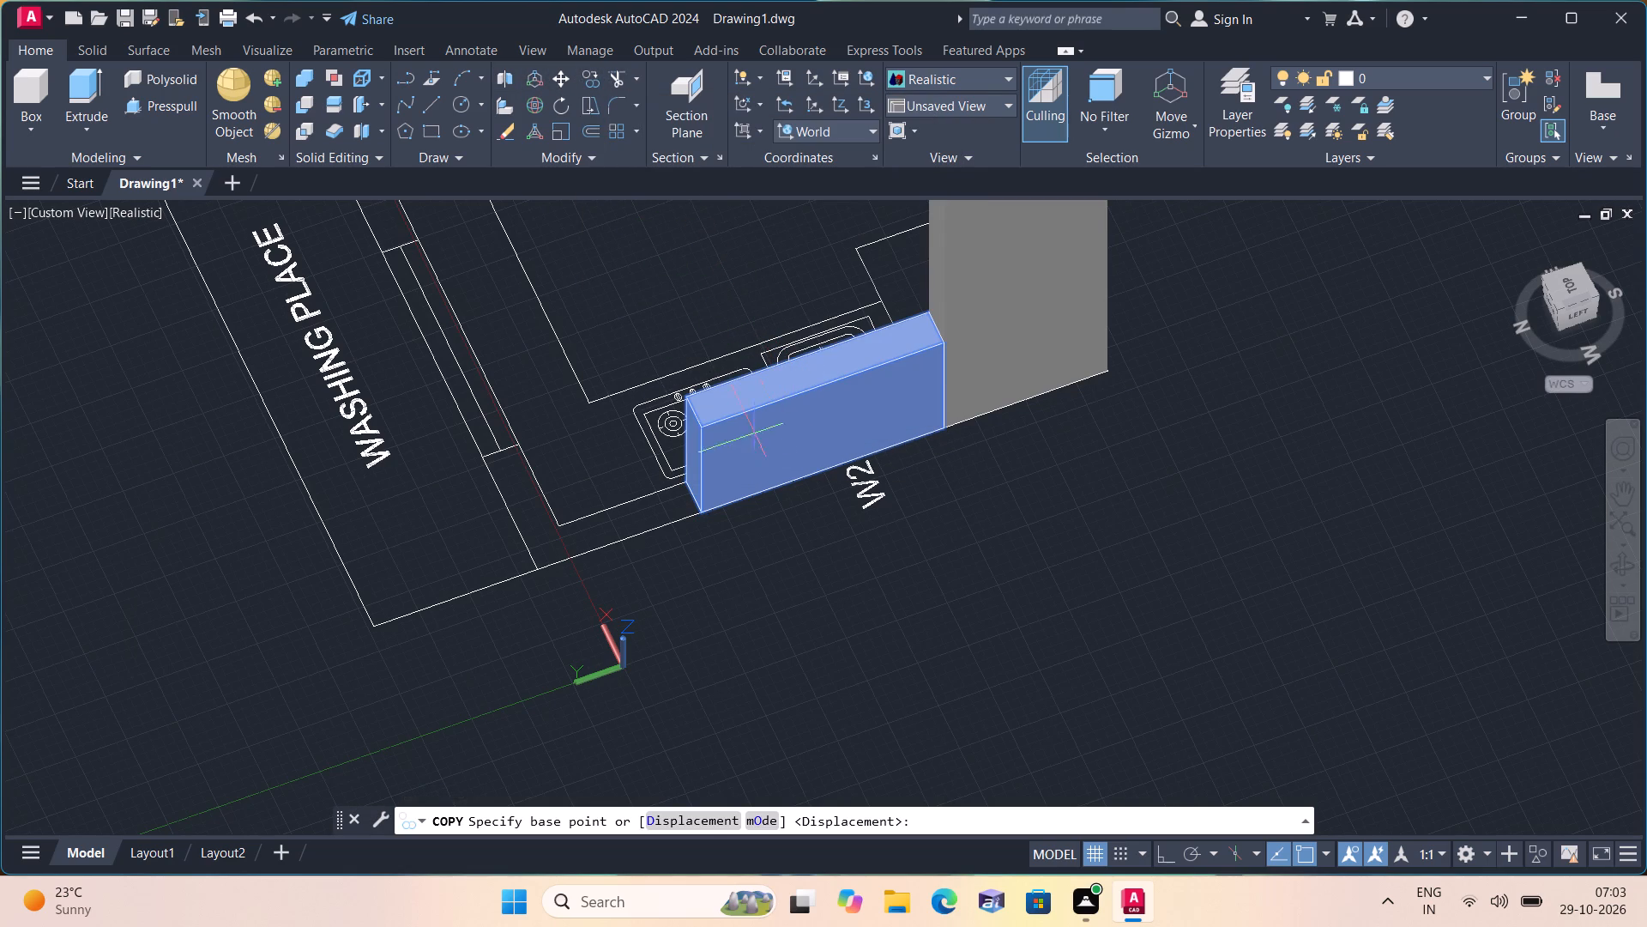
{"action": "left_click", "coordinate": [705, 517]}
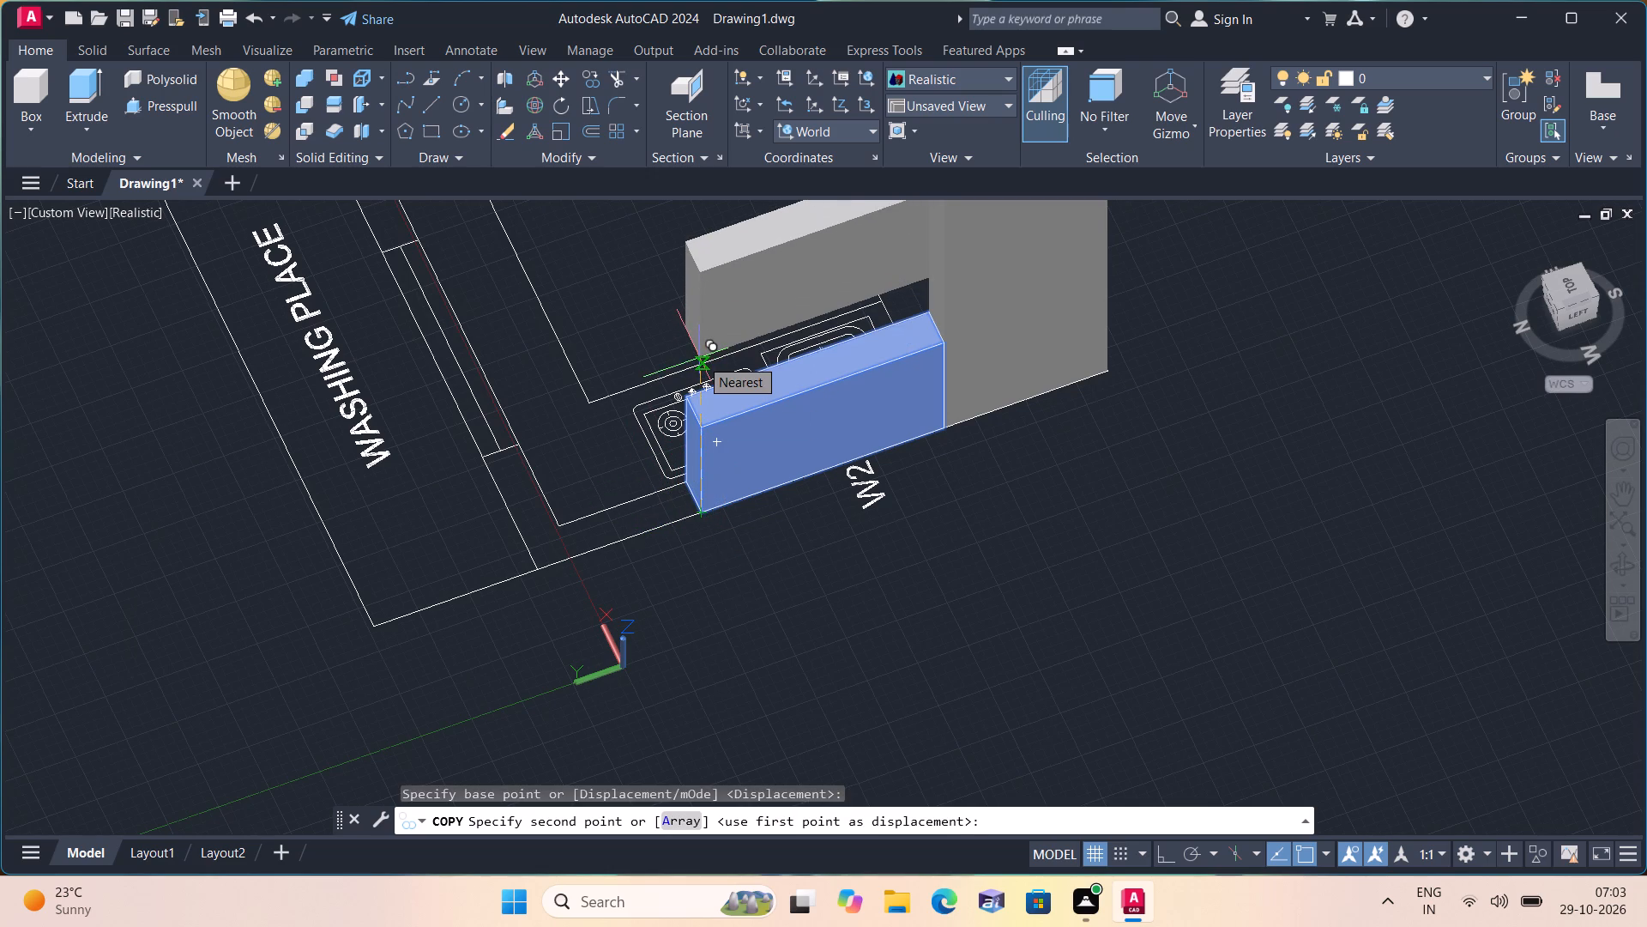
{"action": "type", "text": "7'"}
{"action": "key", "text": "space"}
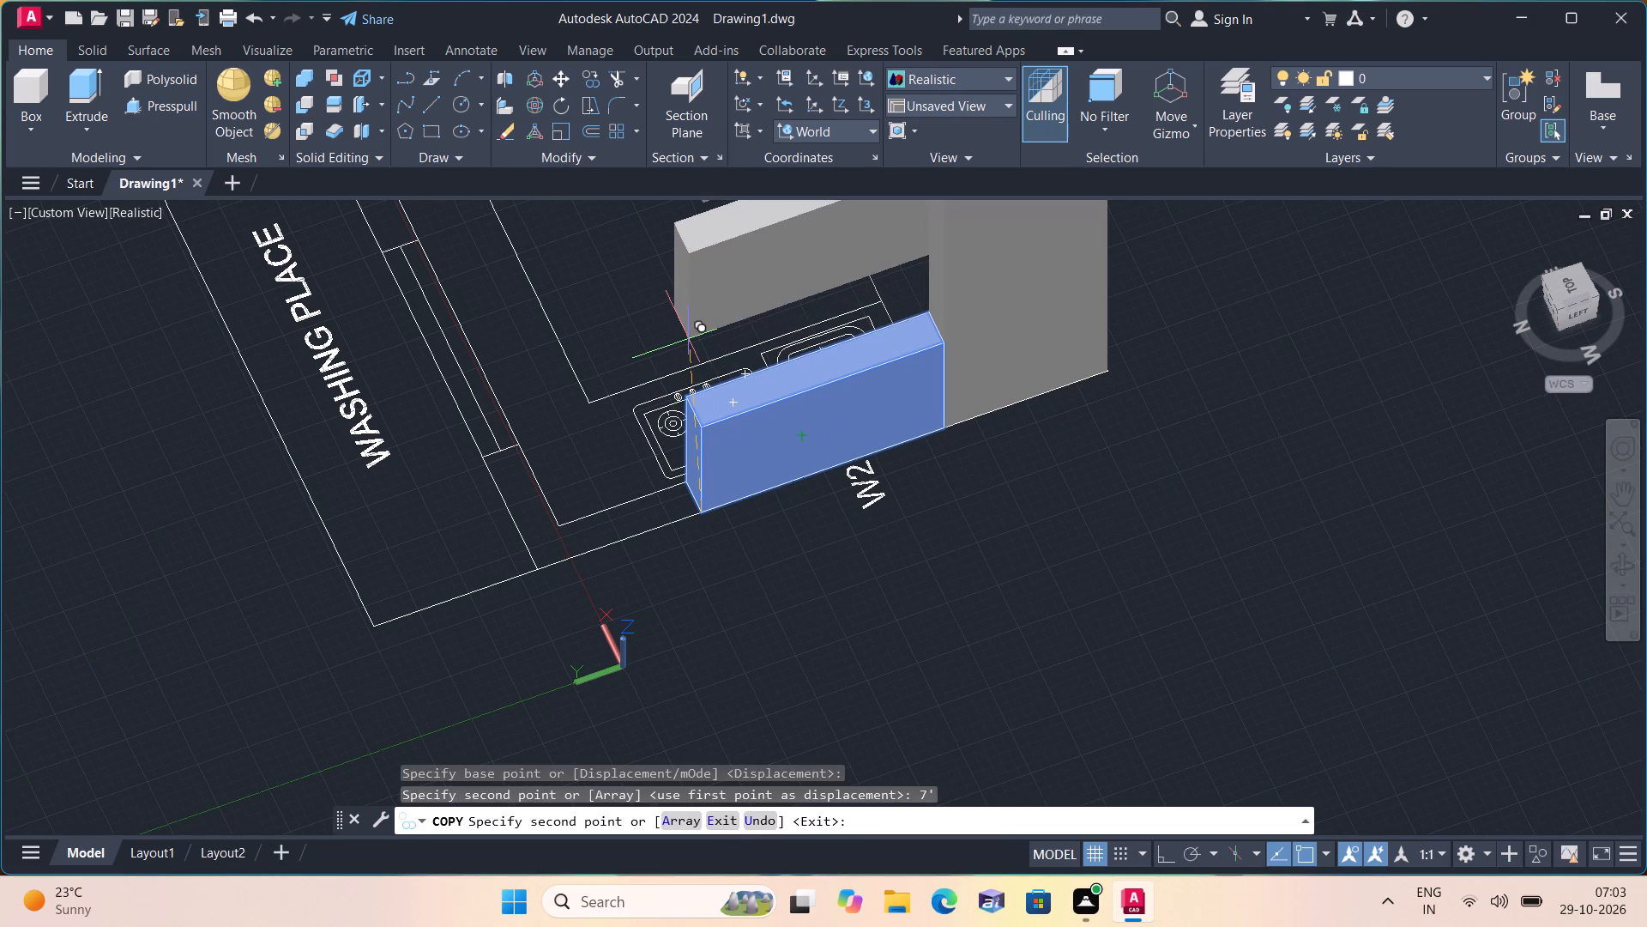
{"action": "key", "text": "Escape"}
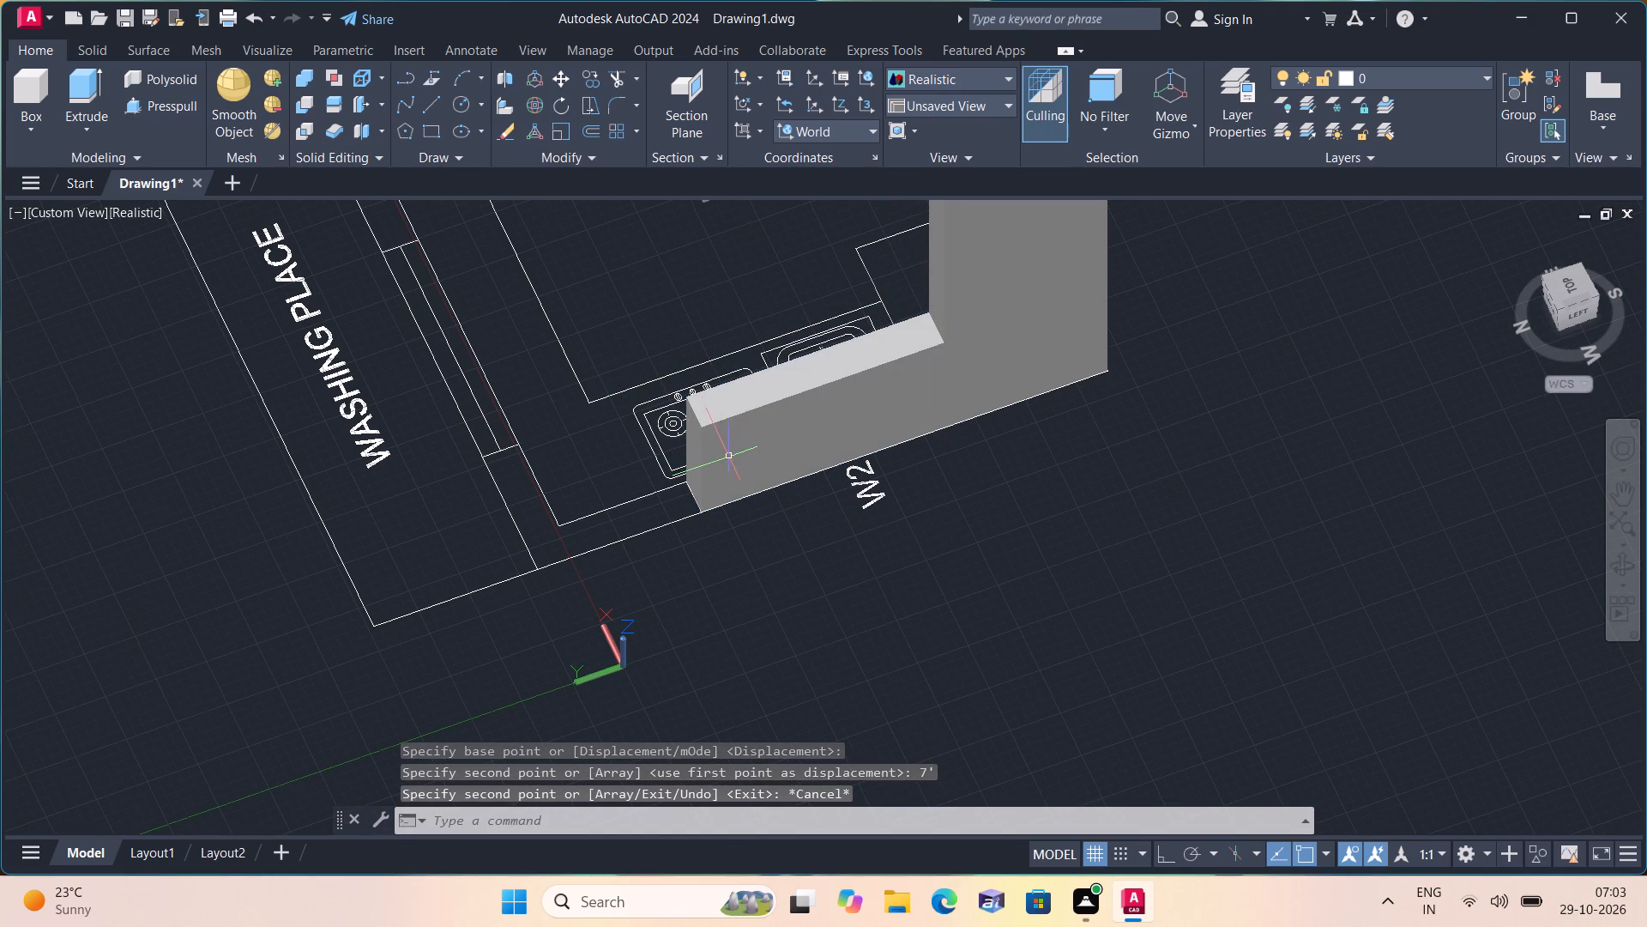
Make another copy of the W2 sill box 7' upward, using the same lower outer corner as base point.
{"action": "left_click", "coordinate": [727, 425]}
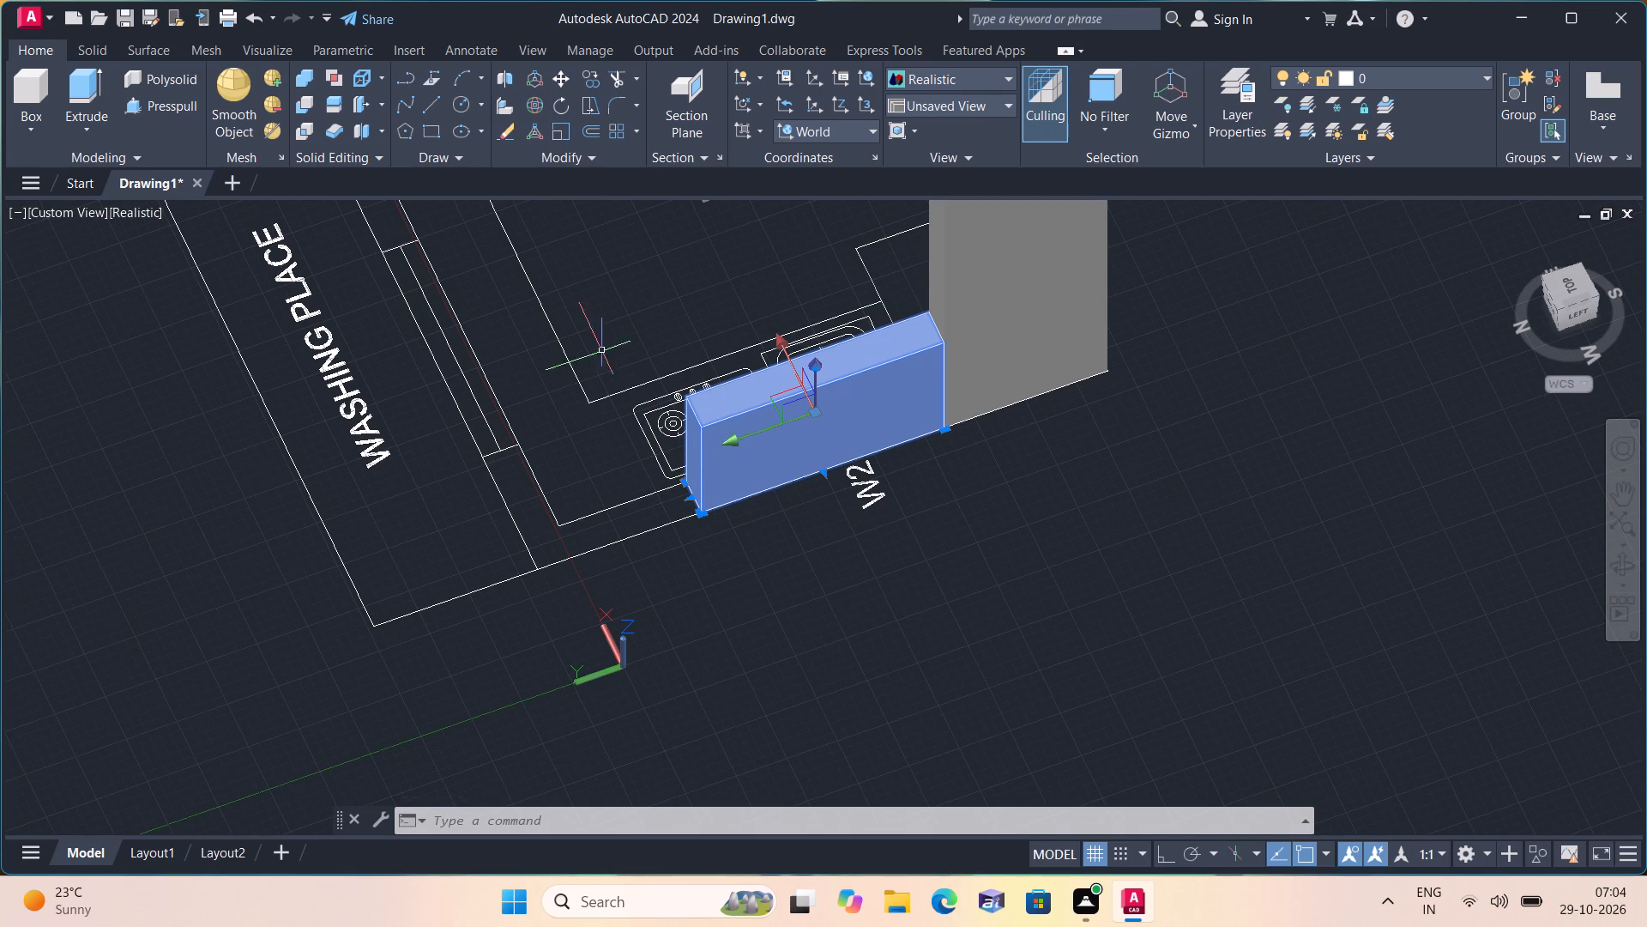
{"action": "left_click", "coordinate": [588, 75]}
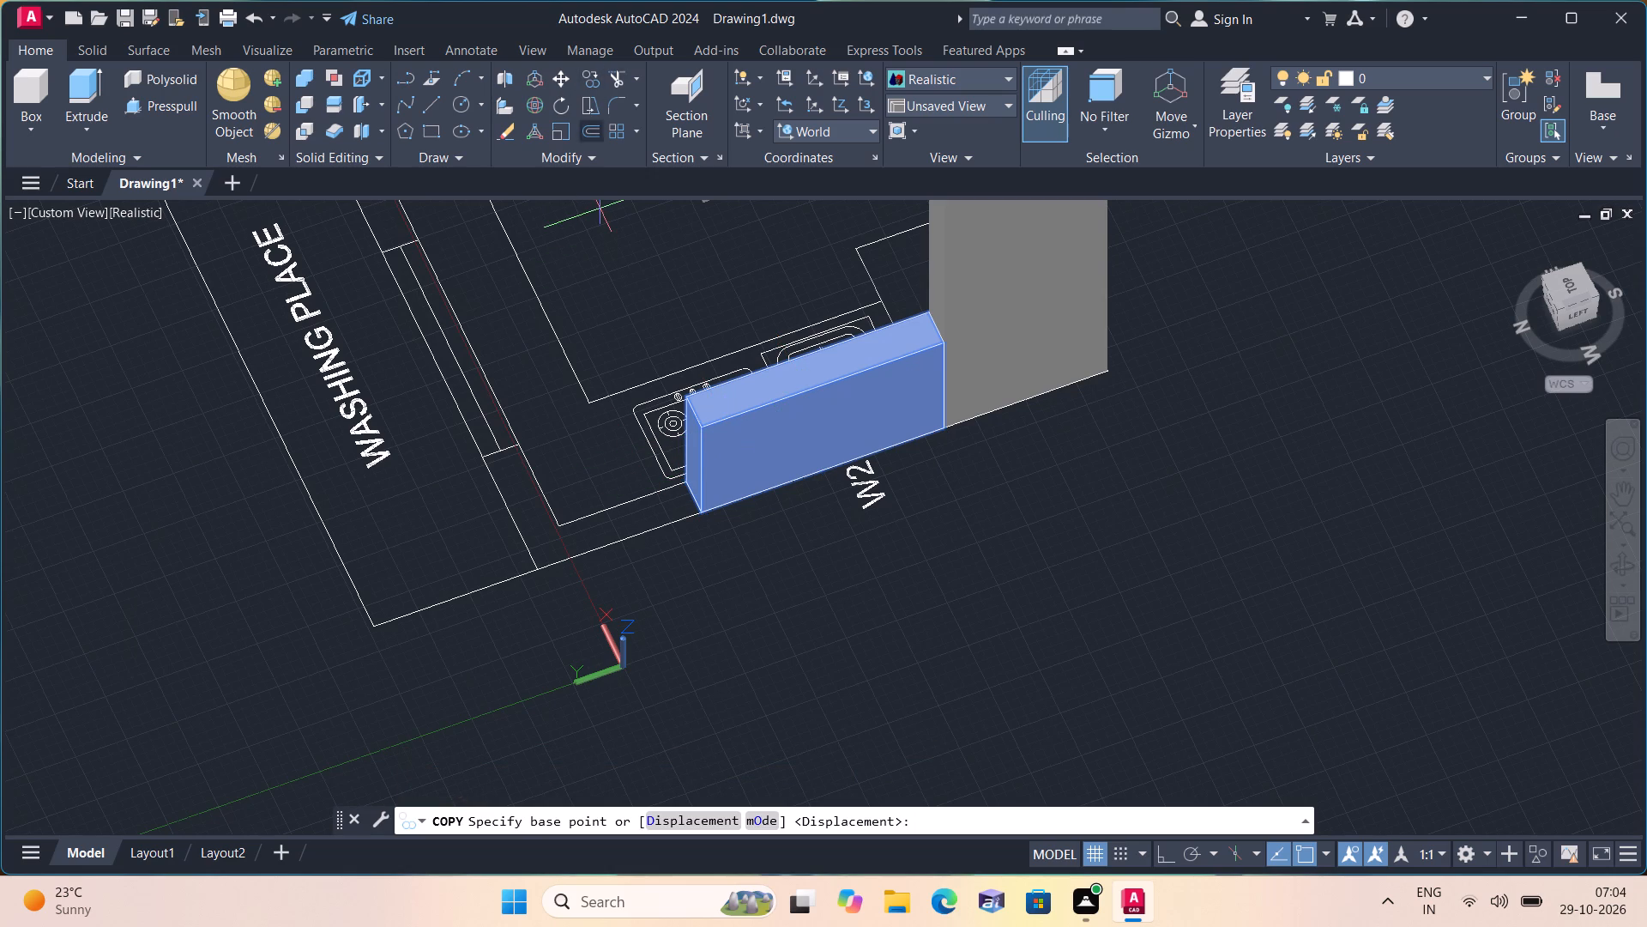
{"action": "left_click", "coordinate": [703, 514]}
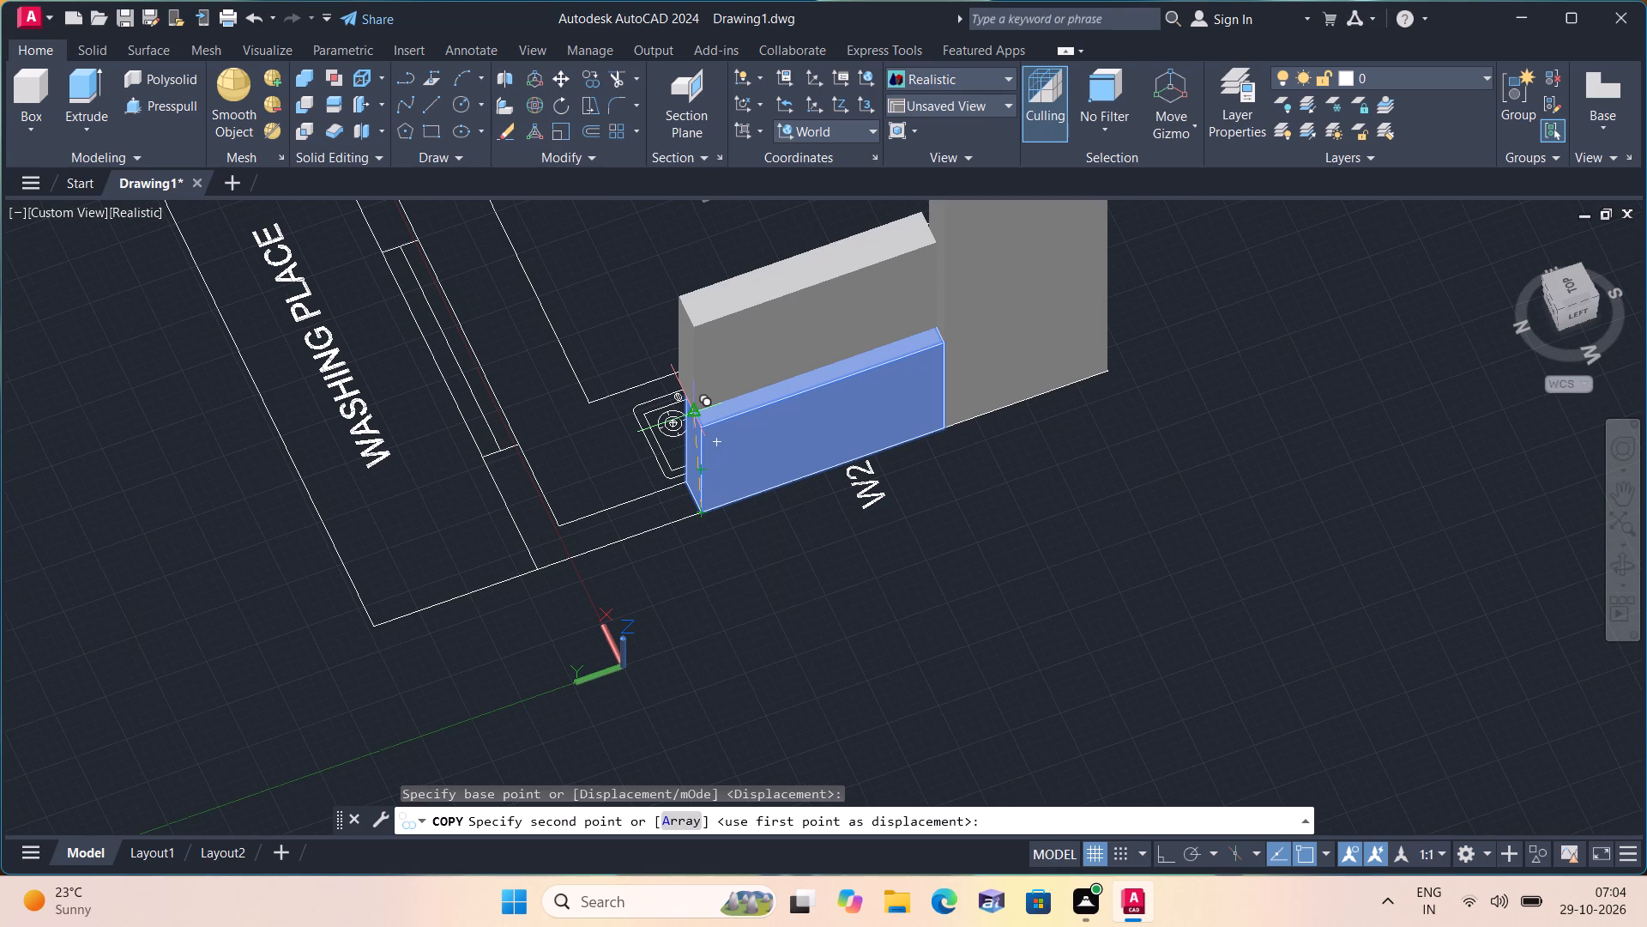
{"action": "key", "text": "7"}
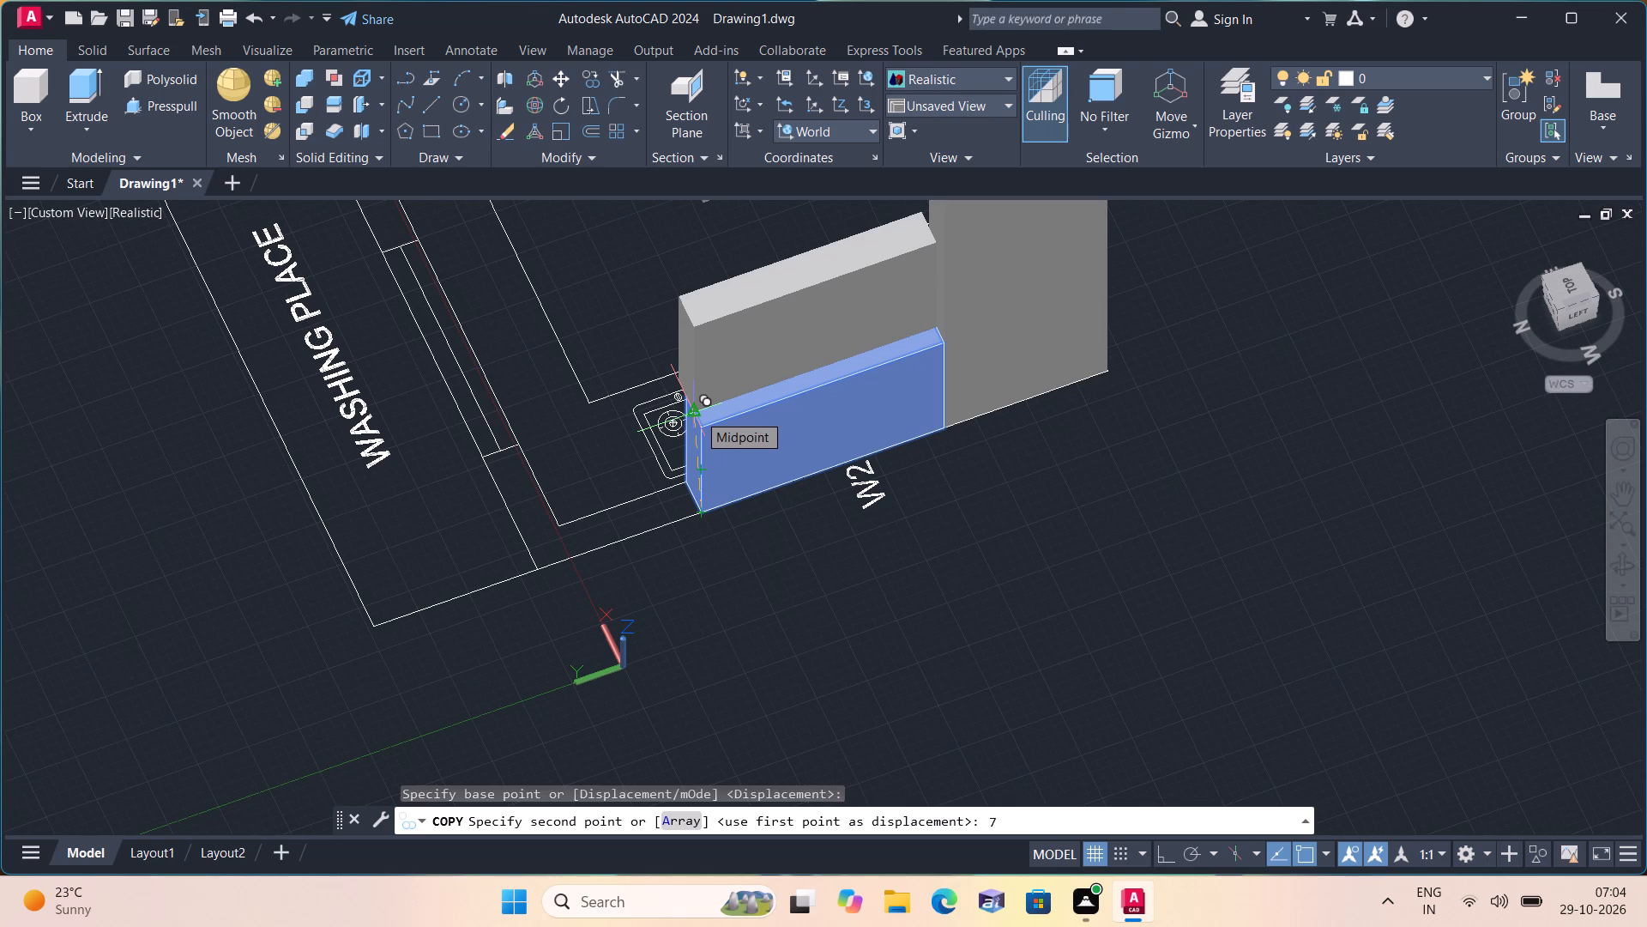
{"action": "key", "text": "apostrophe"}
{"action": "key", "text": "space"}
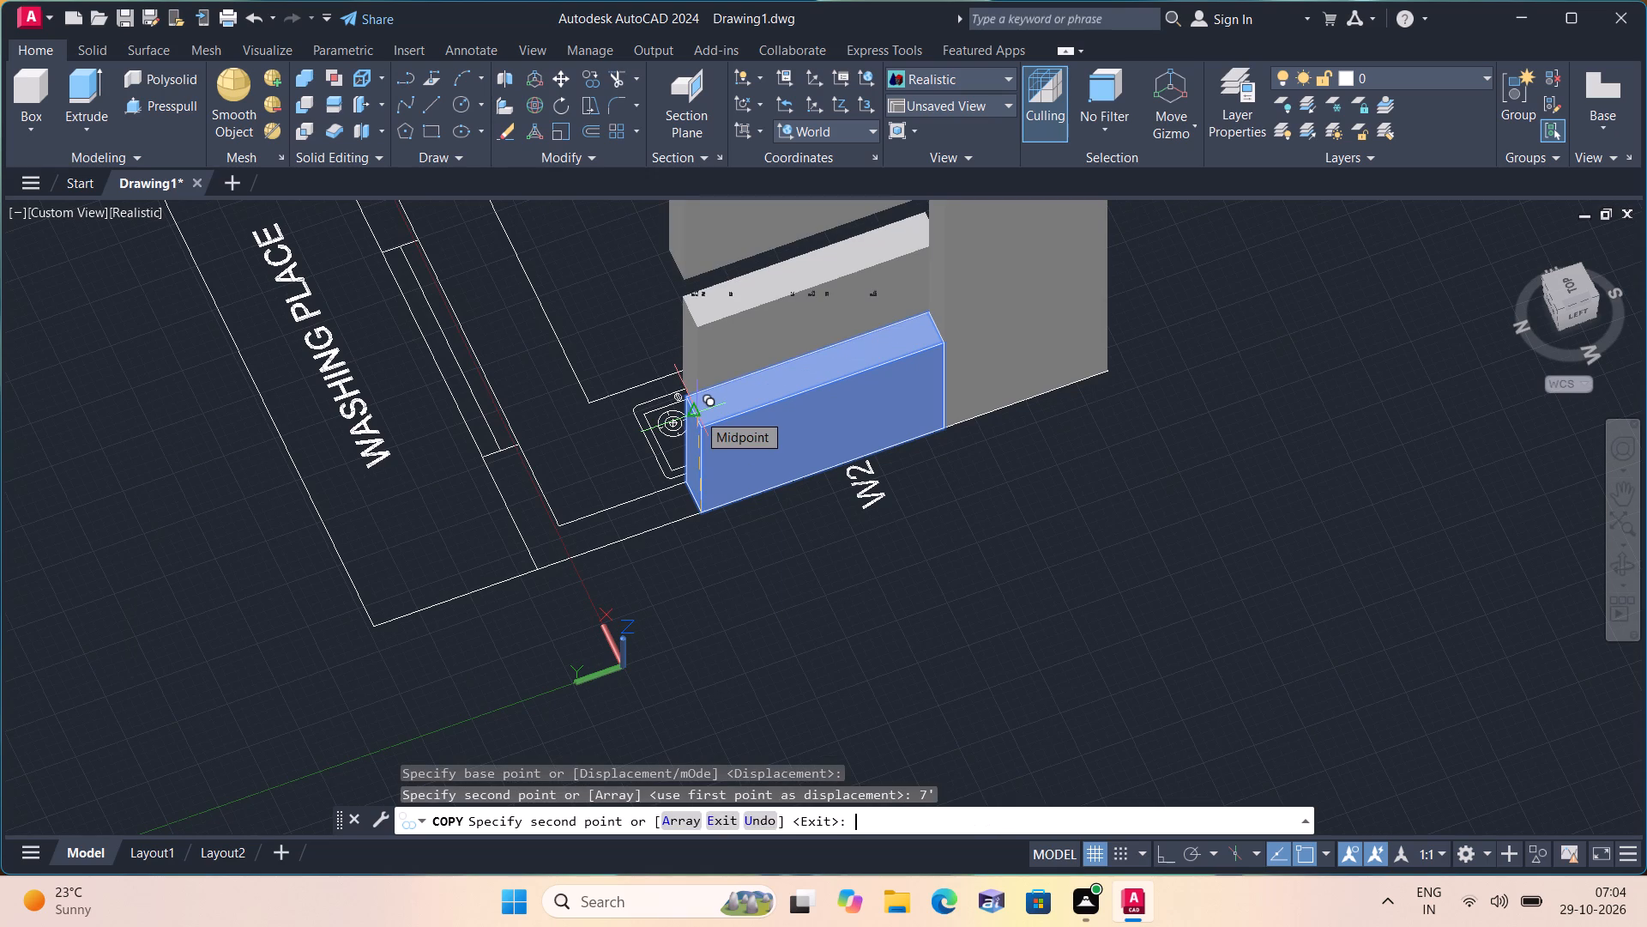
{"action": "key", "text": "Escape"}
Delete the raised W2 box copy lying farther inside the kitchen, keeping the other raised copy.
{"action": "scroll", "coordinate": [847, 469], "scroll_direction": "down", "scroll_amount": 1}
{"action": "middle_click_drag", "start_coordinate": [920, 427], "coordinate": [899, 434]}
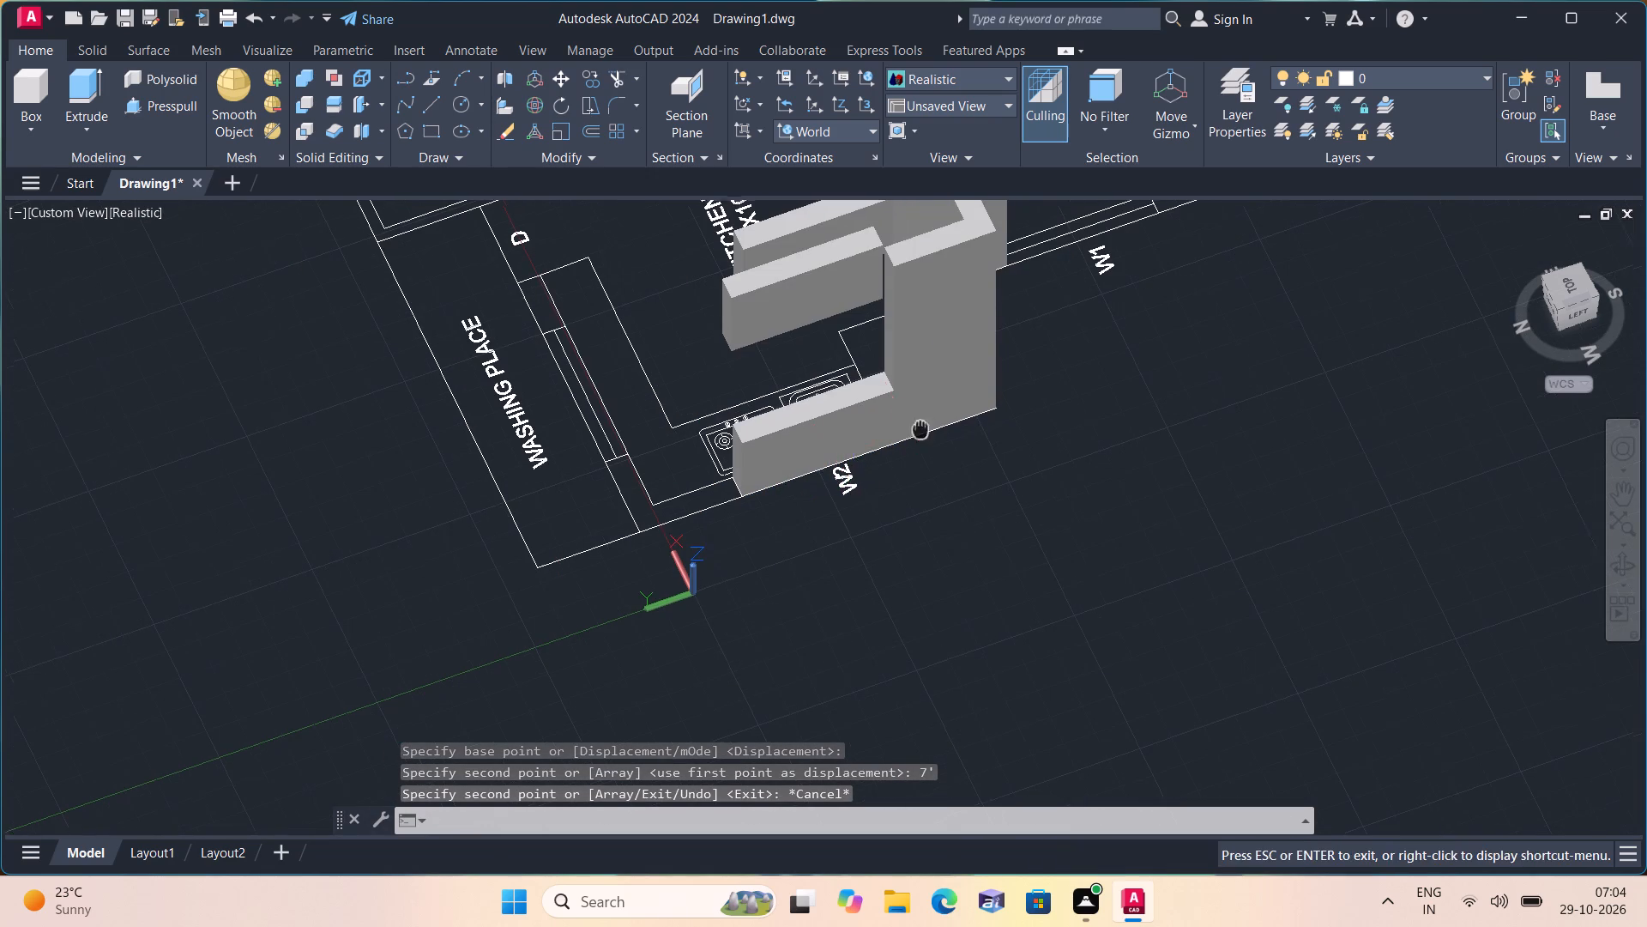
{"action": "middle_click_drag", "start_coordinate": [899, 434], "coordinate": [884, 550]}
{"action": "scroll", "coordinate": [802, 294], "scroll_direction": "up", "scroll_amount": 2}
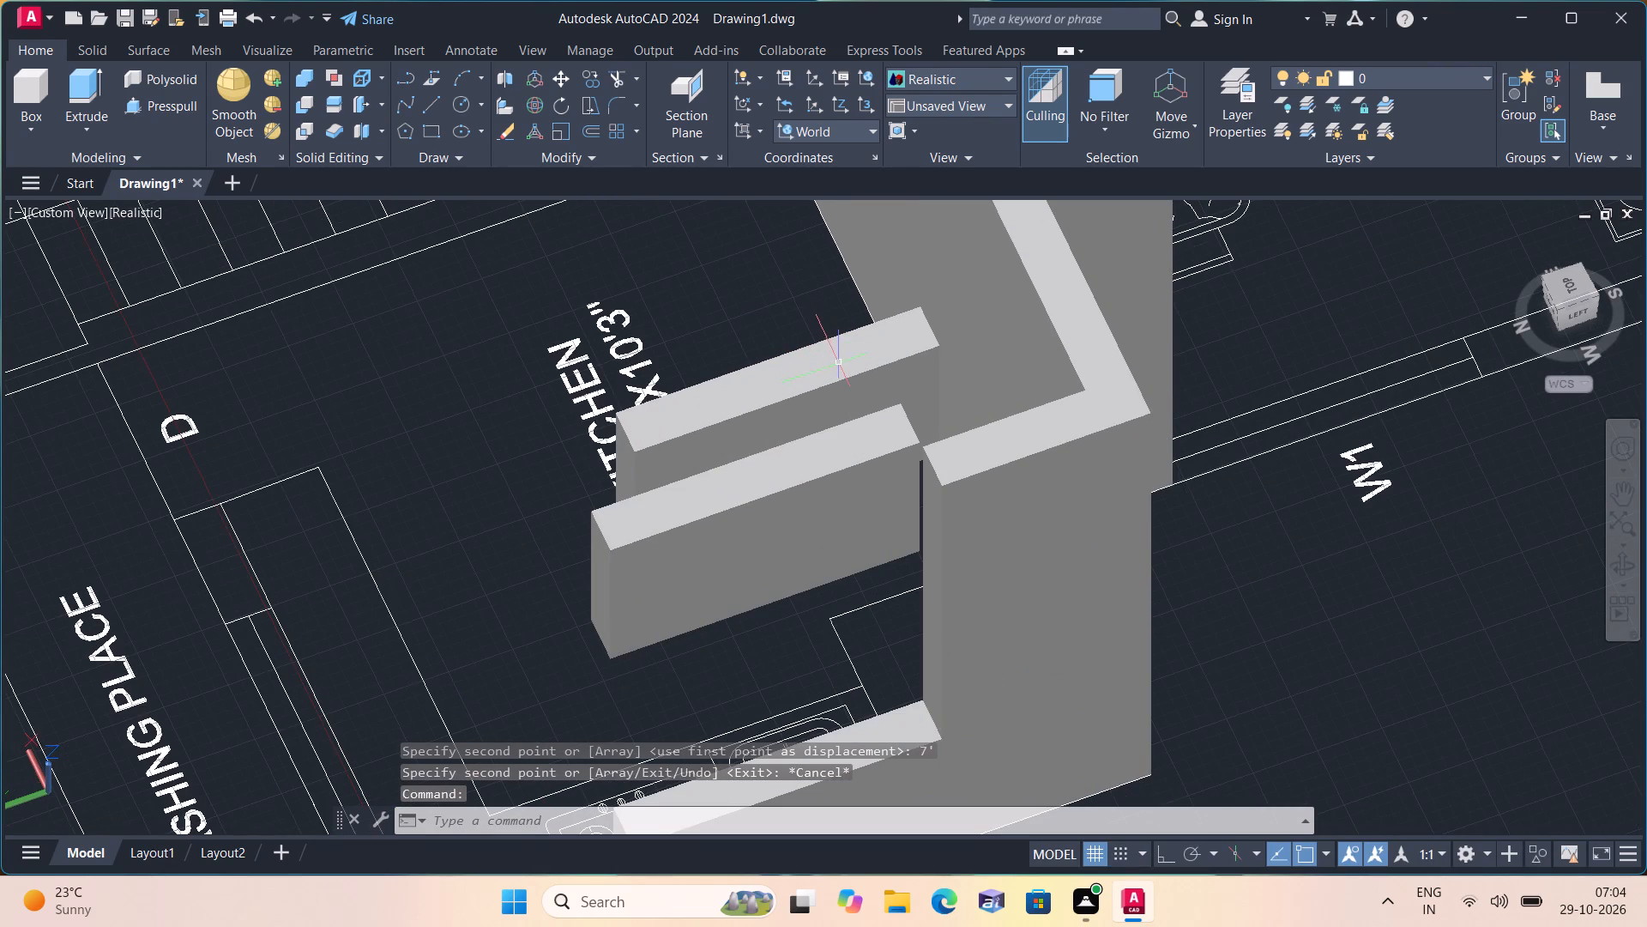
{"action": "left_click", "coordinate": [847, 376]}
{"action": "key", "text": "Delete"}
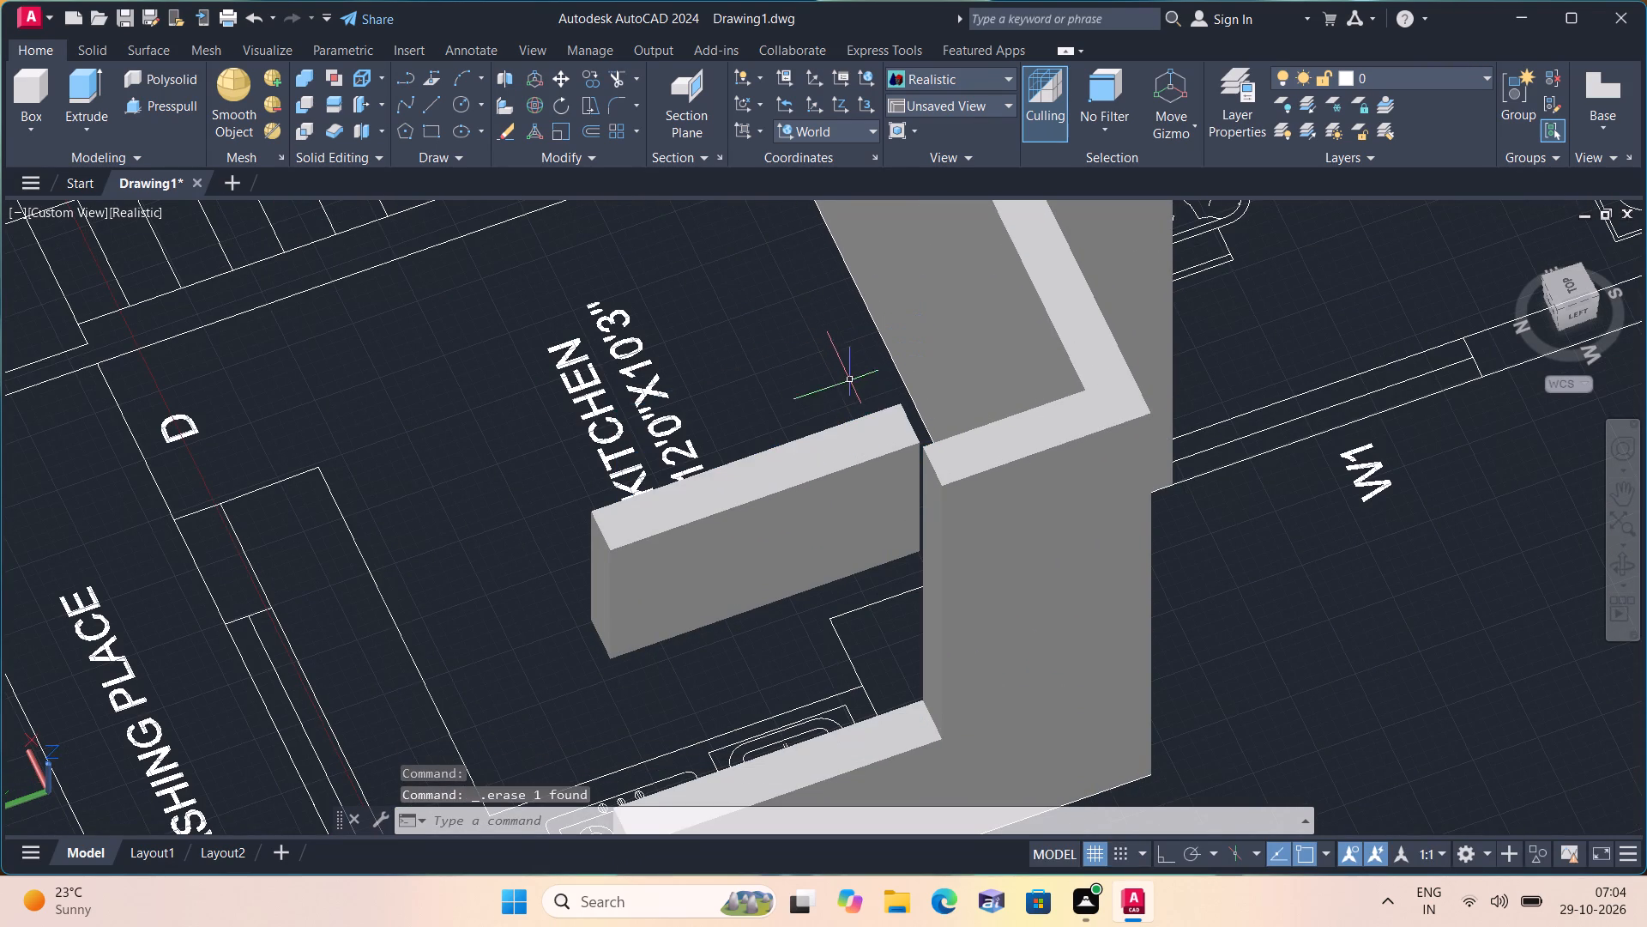
Examine from several sides how the remaining raised W2 box lines up with the adjoining wall's top and faces.
{"action": "scroll", "coordinate": [914, 523], "scroll_direction": "down", "scroll_amount": 1}
{"action": "middle_click_drag", "start_coordinate": [920, 601], "coordinate": [843, 459], "text": "shift"}
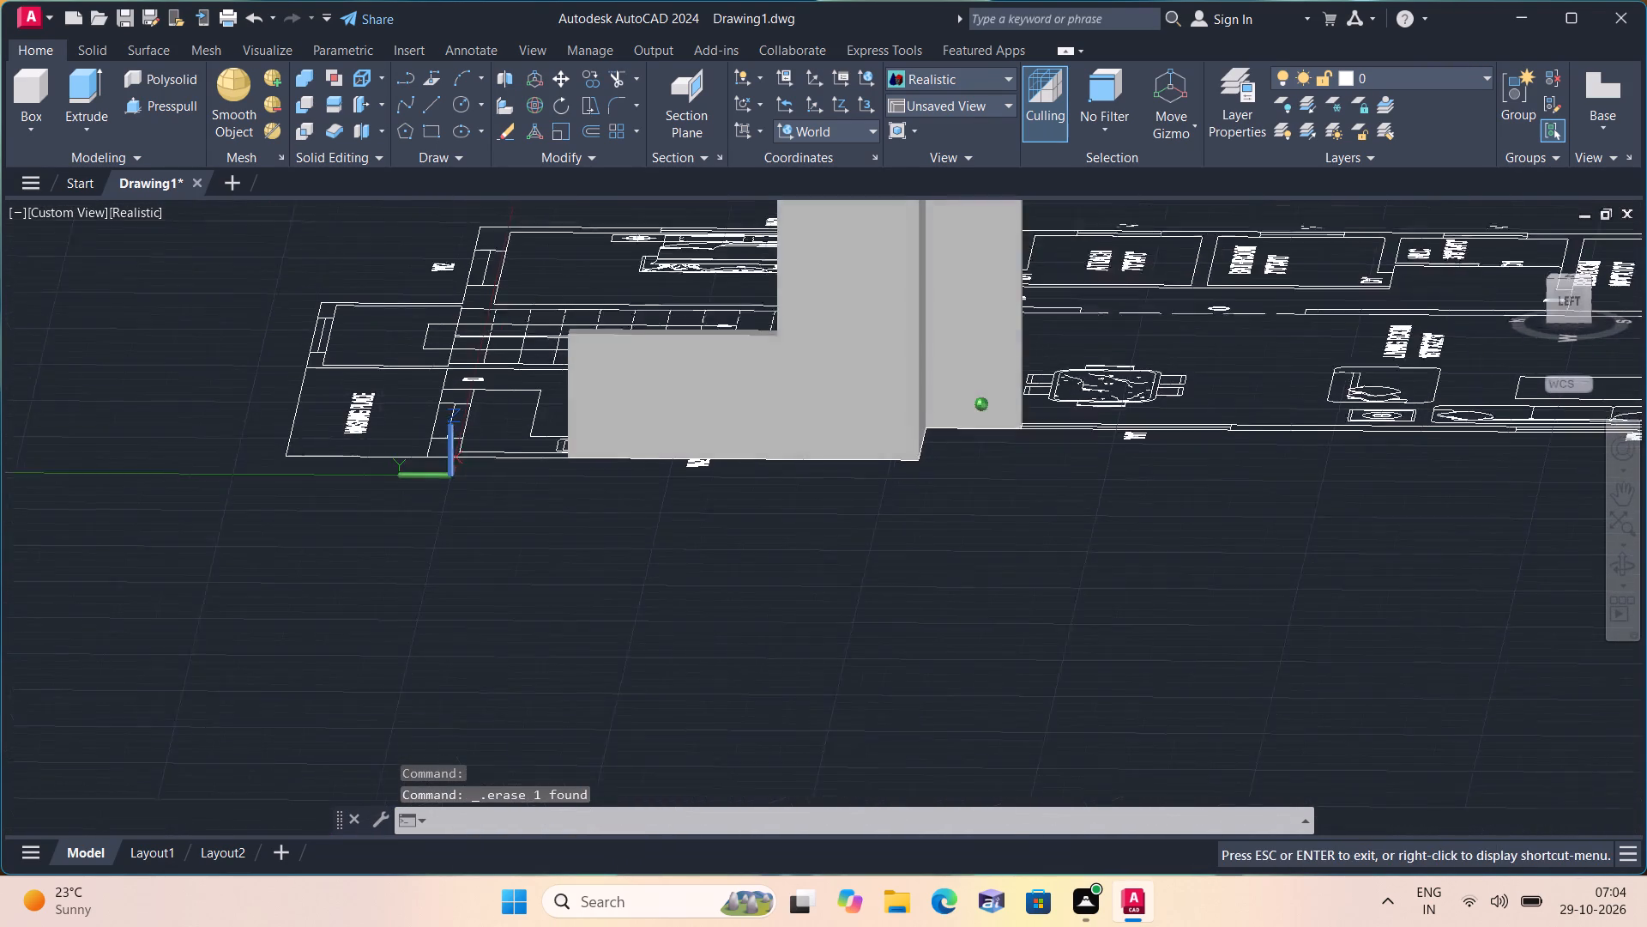
{"action": "middle_click_drag", "start_coordinate": [843, 459], "coordinate": [918, 705], "text": "shift"}
{"action": "scroll", "coordinate": [923, 688], "scroll_direction": "down", "scroll_amount": 2}
{"action": "scroll", "coordinate": [862, 468], "scroll_direction": "up", "scroll_amount": 3}
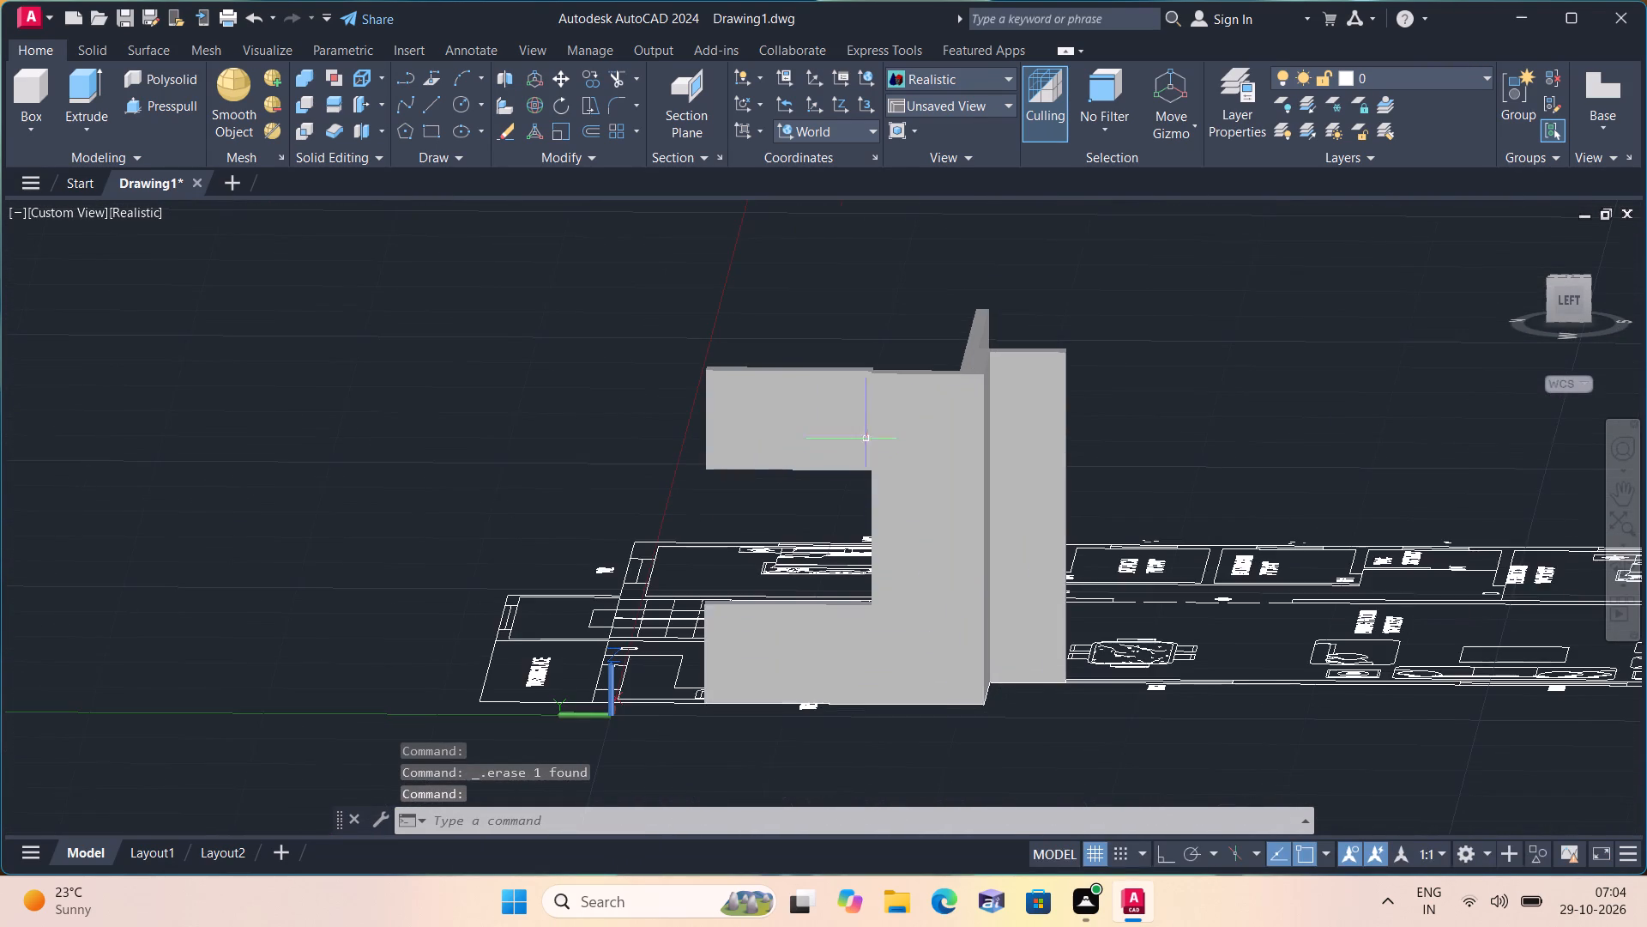
{"action": "scroll", "coordinate": [866, 433], "scroll_direction": "up", "scroll_amount": 1}
{"action": "middle_click_drag", "start_coordinate": [839, 439], "coordinate": [902, 532]}
{"action": "scroll", "coordinate": [866, 463], "scroll_direction": "up", "scroll_amount": 1}
{"action": "middle_click_drag", "start_coordinate": [918, 585], "coordinate": [917, 585]}
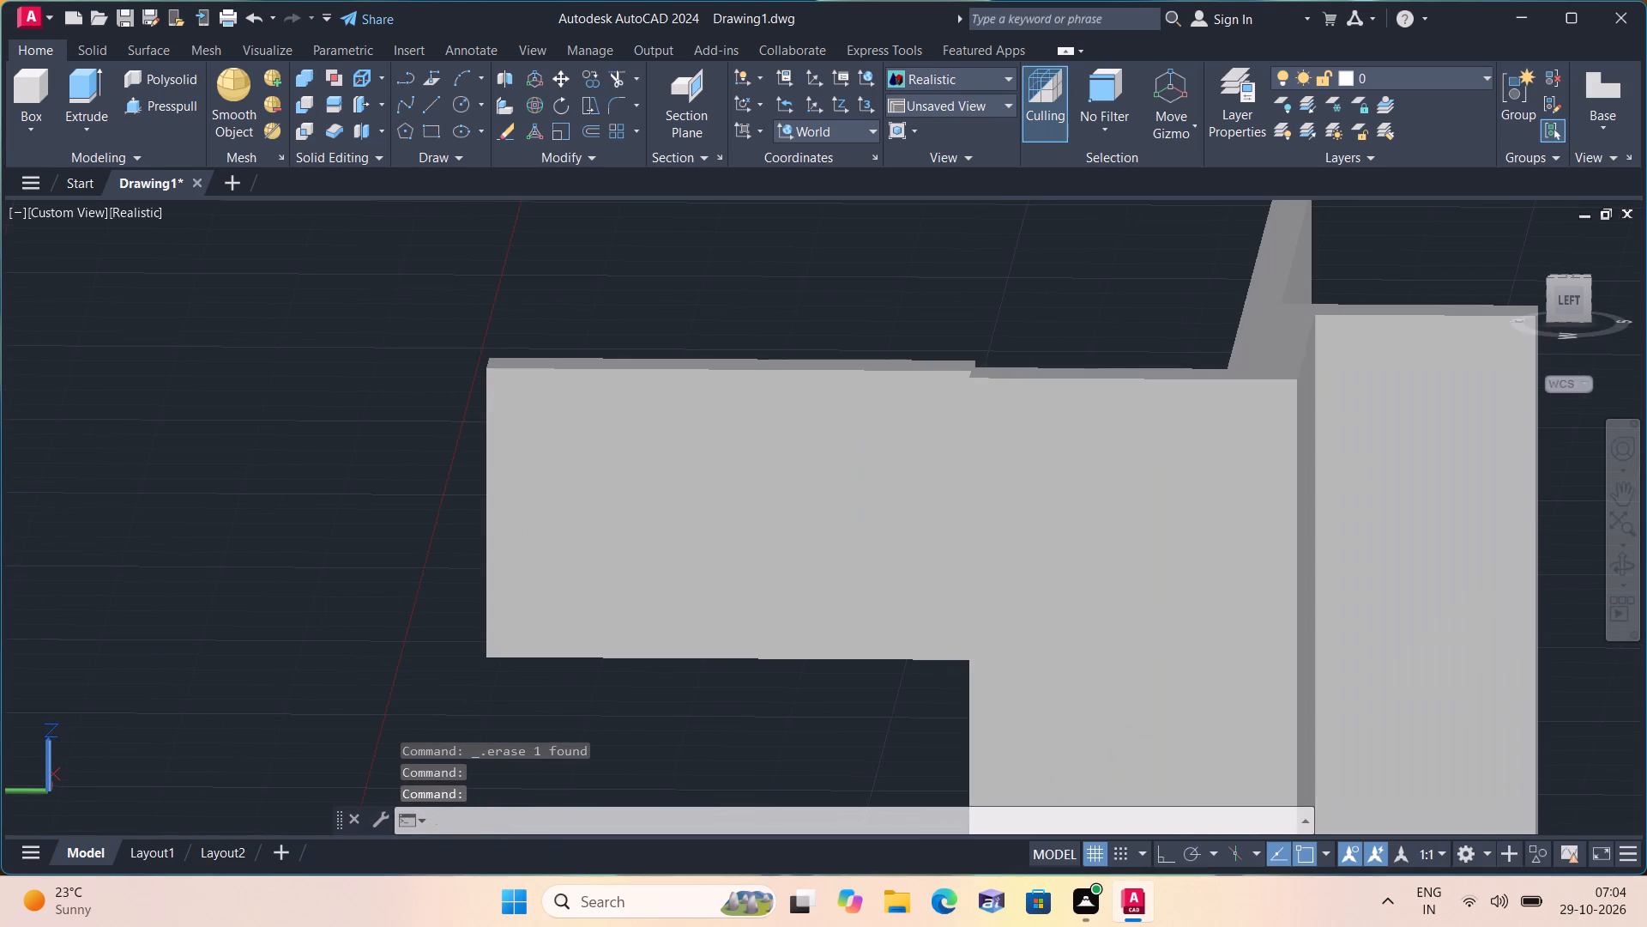
{"action": "middle_click_drag", "start_coordinate": [917, 585], "coordinate": [974, 622]}
{"action": "left_click", "coordinate": [936, 400]}
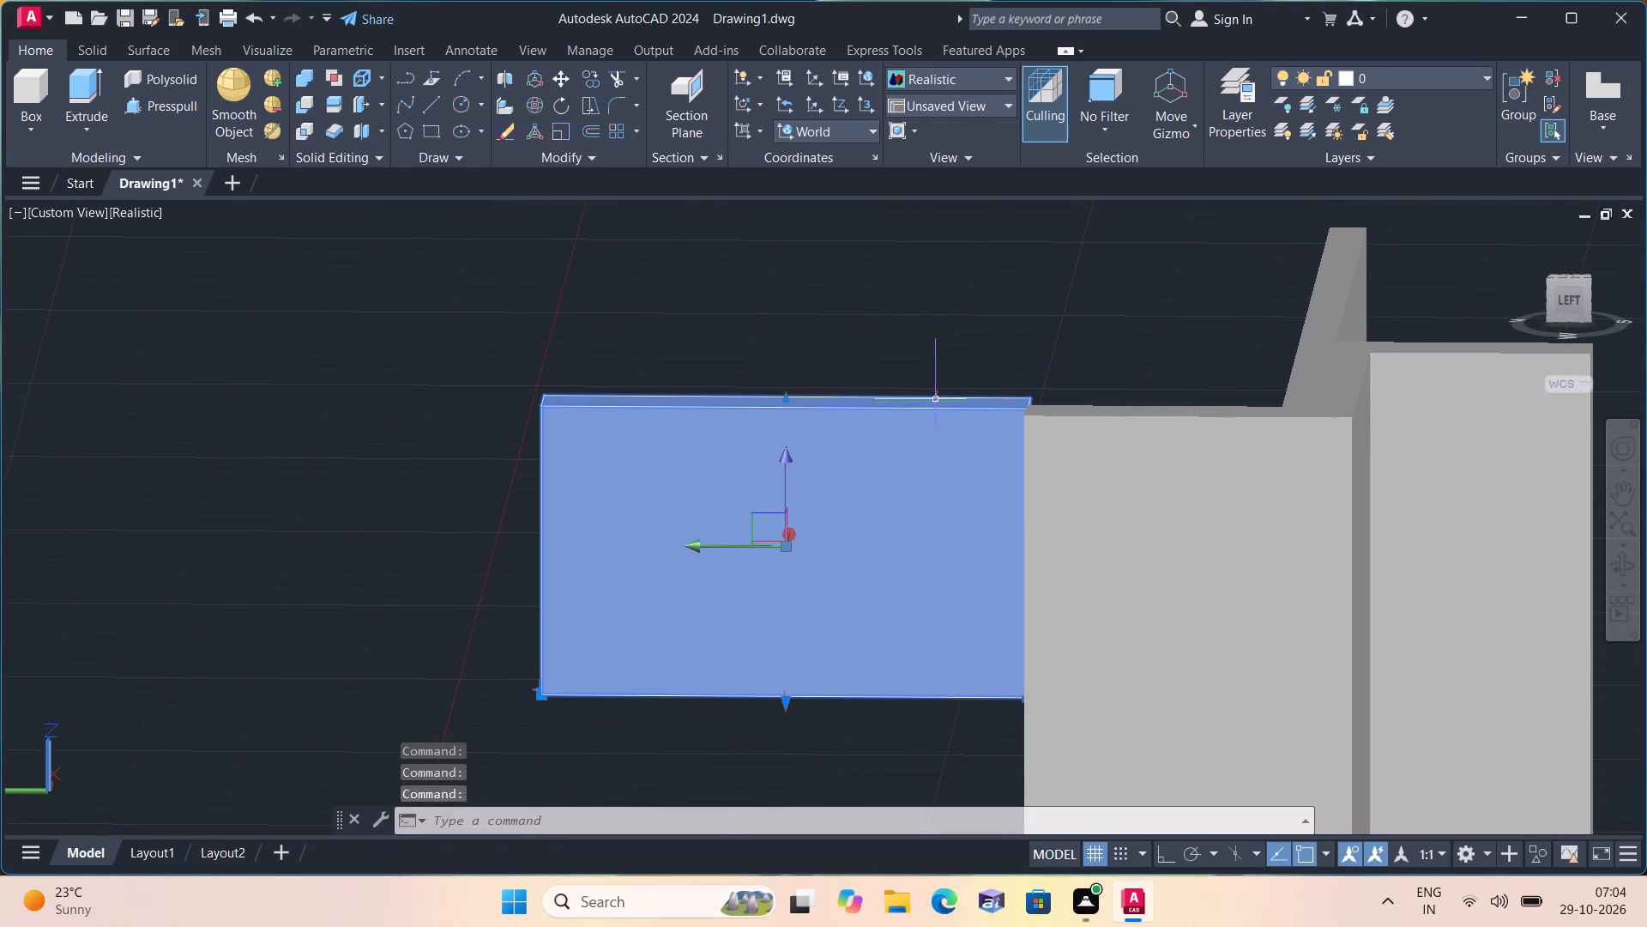
{"action": "scroll", "coordinate": [920, 494], "scroll_direction": "down", "scroll_amount": 1}
{"action": "middle_click_drag", "start_coordinate": [1037, 643], "coordinate": [1222, 612]}
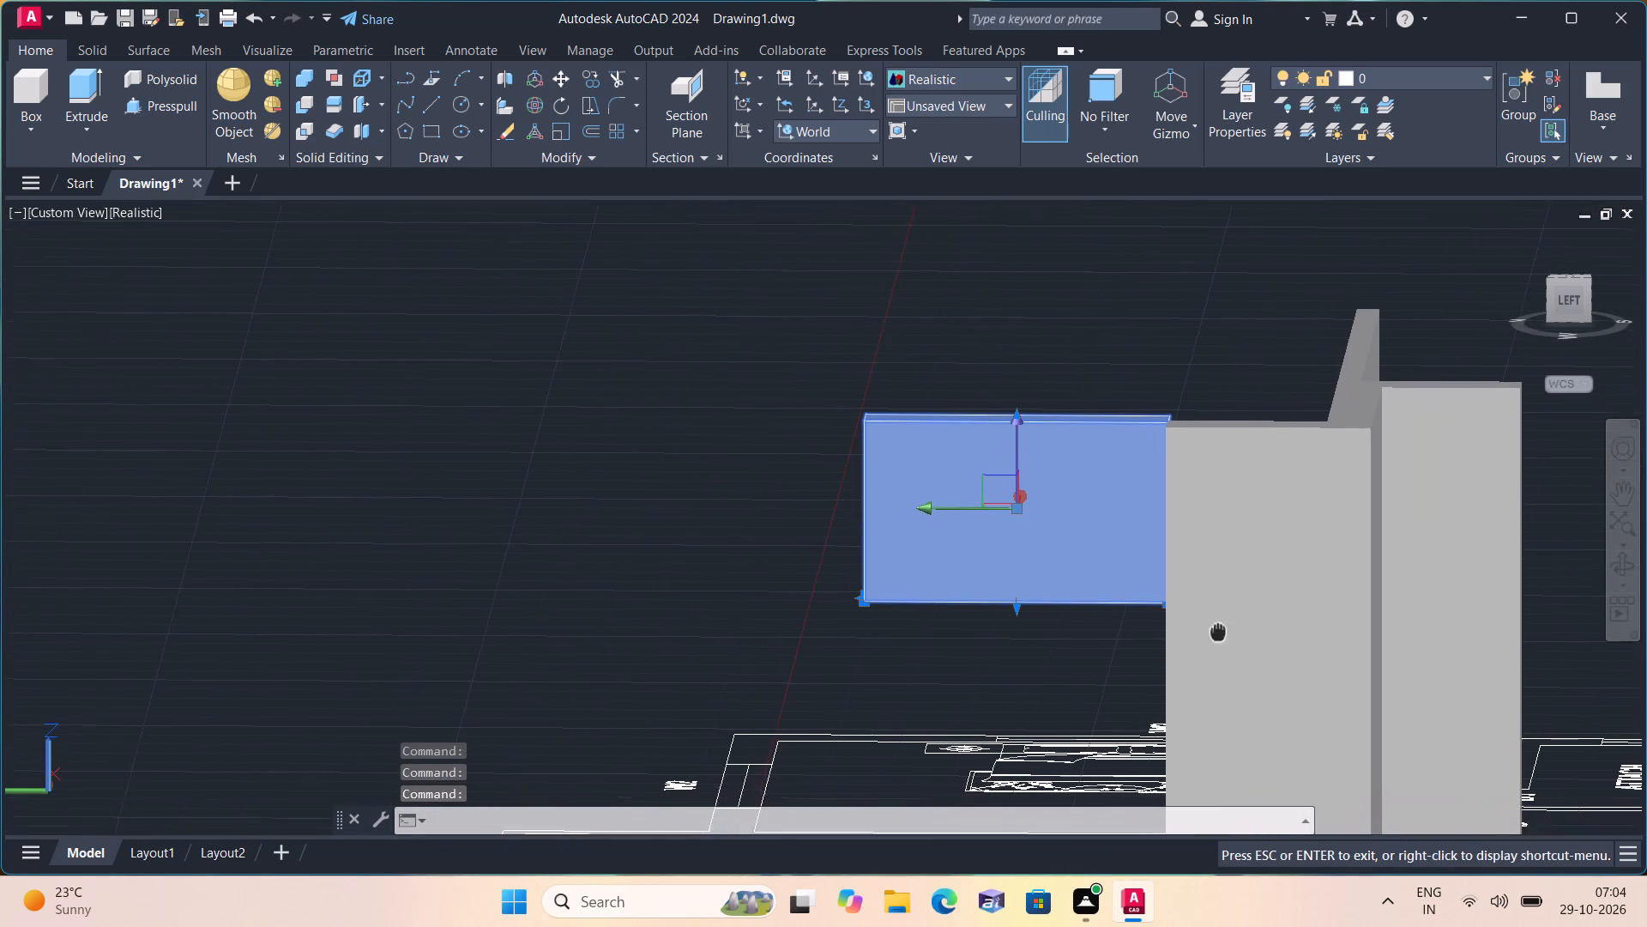
{"action": "middle_click_drag", "start_coordinate": [1222, 612], "coordinate": [1221, 604]}
{"action": "scroll", "coordinate": [1097, 678], "scroll_direction": "down", "scroll_amount": 1, "text": "shift"}
{"action": "middle_click_drag", "start_coordinate": [1101, 684], "coordinate": [1173, 700], "text": "shift"}
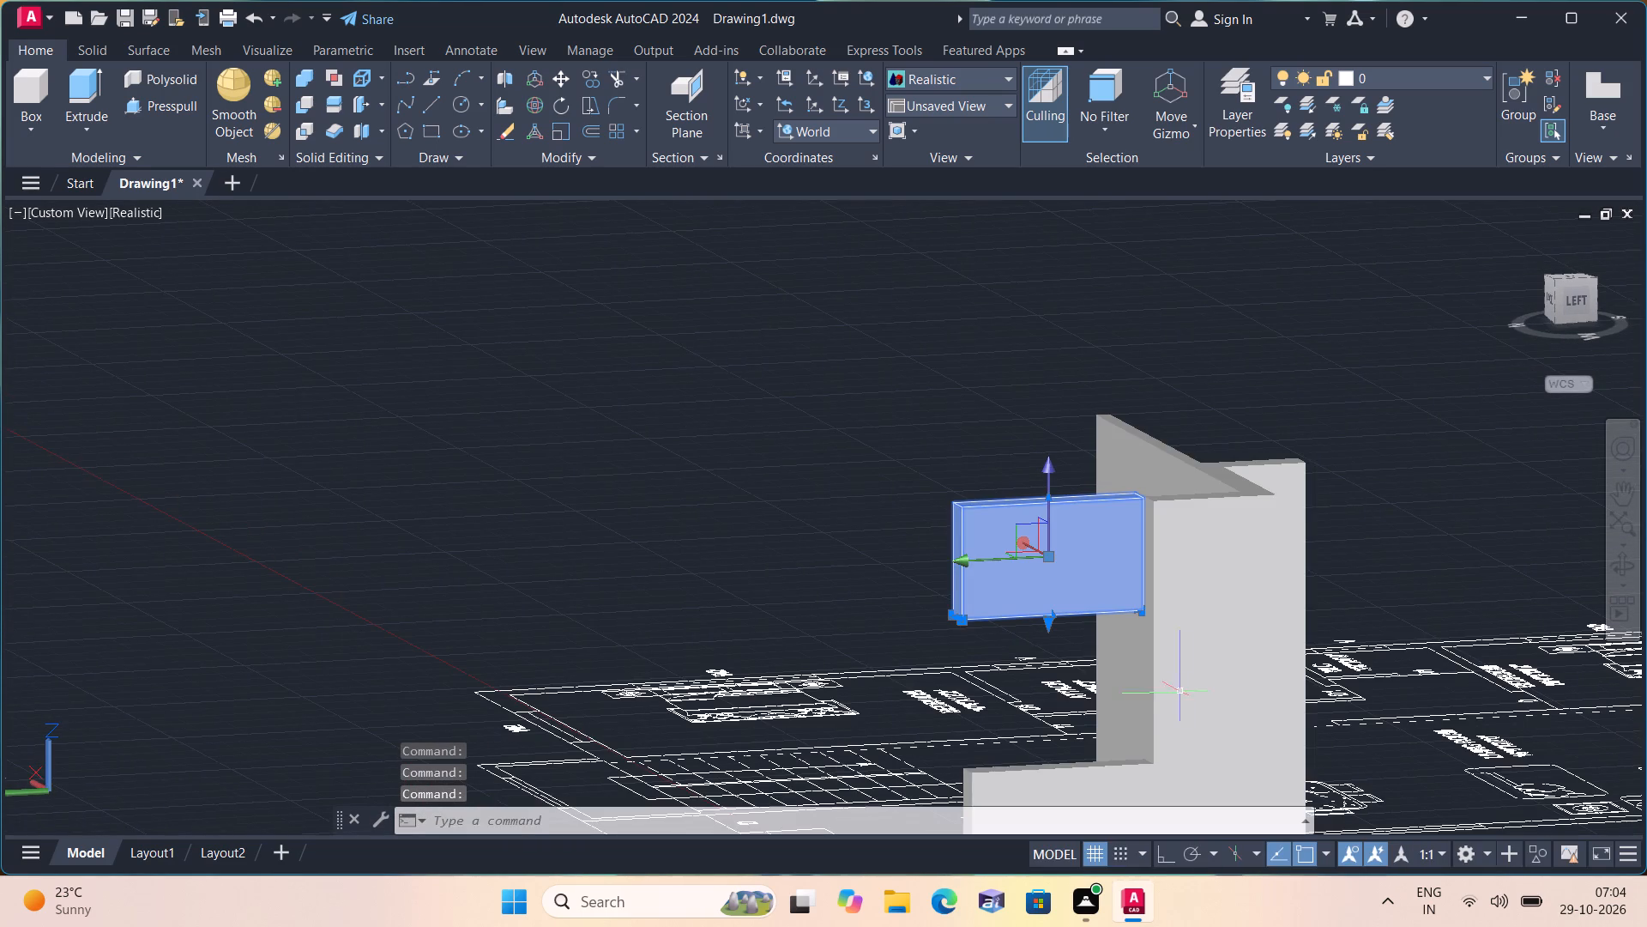
{"action": "scroll", "coordinate": [1227, 695], "scroll_direction": "up", "scroll_amount": 3}
{"action": "middle_click_drag", "start_coordinate": [1170, 678], "coordinate": [1125, 633]}
{"action": "scroll", "coordinate": [1155, 664], "scroll_direction": "down", "scroll_amount": 1}
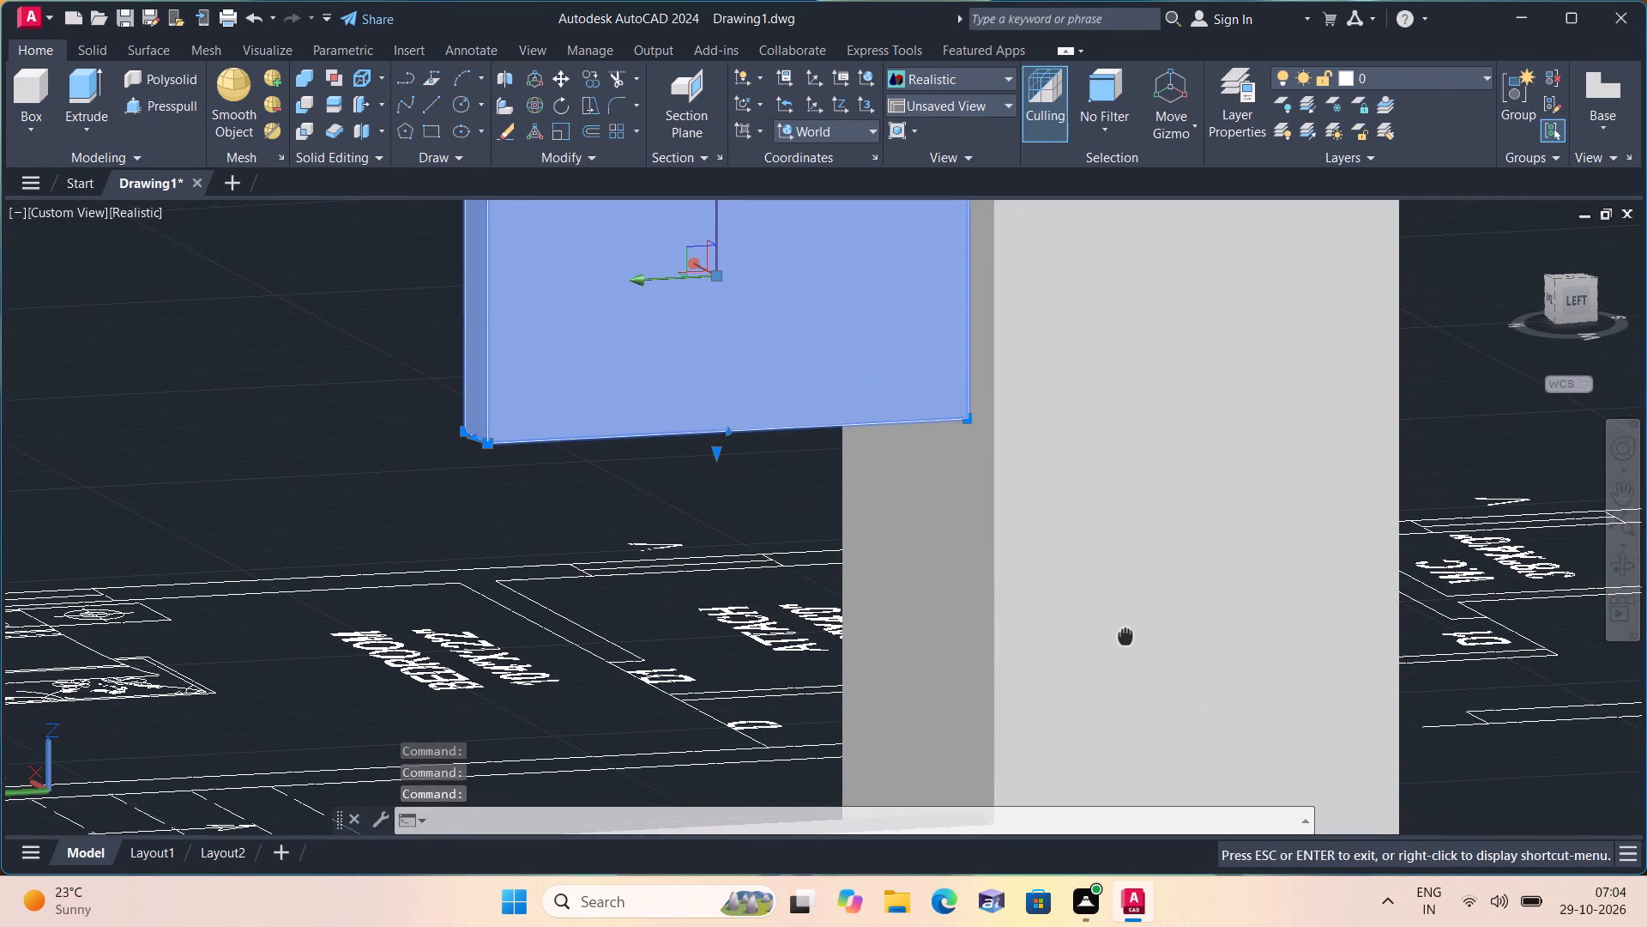
{"action": "middle_click_drag", "start_coordinate": [1125, 633], "coordinate": [1094, 557]}
{"action": "scroll", "coordinate": [1095, 560], "scroll_direction": "down", "scroll_amount": 2}
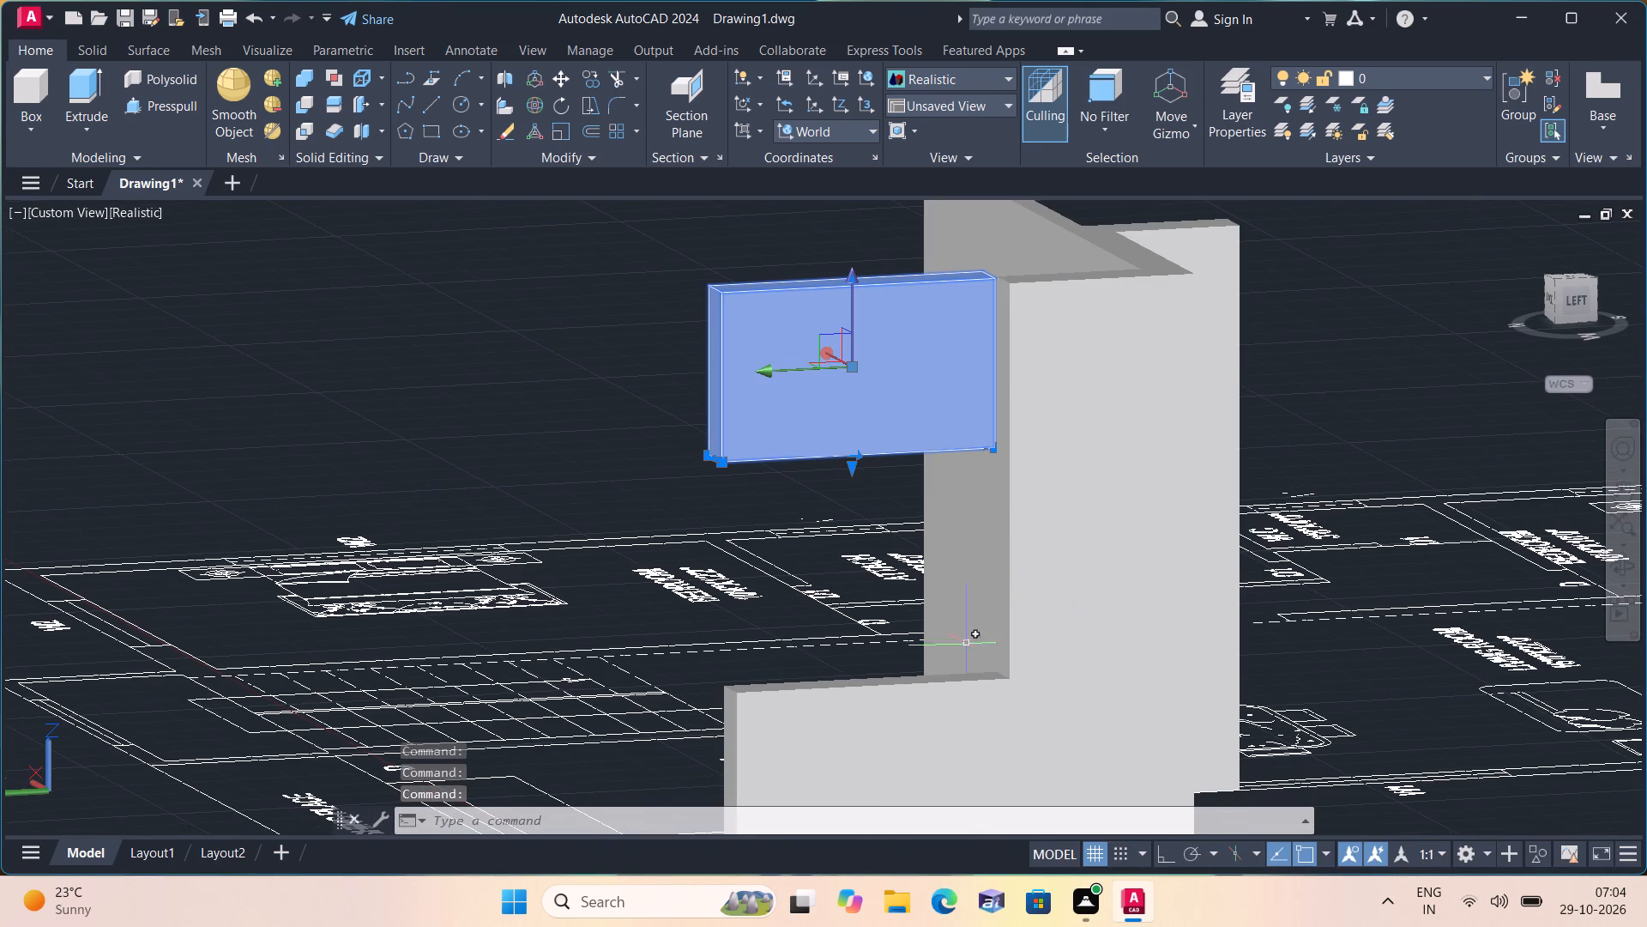
{"action": "middle_click_drag", "start_coordinate": [913, 694], "coordinate": [1330, 730], "text": "shift"}
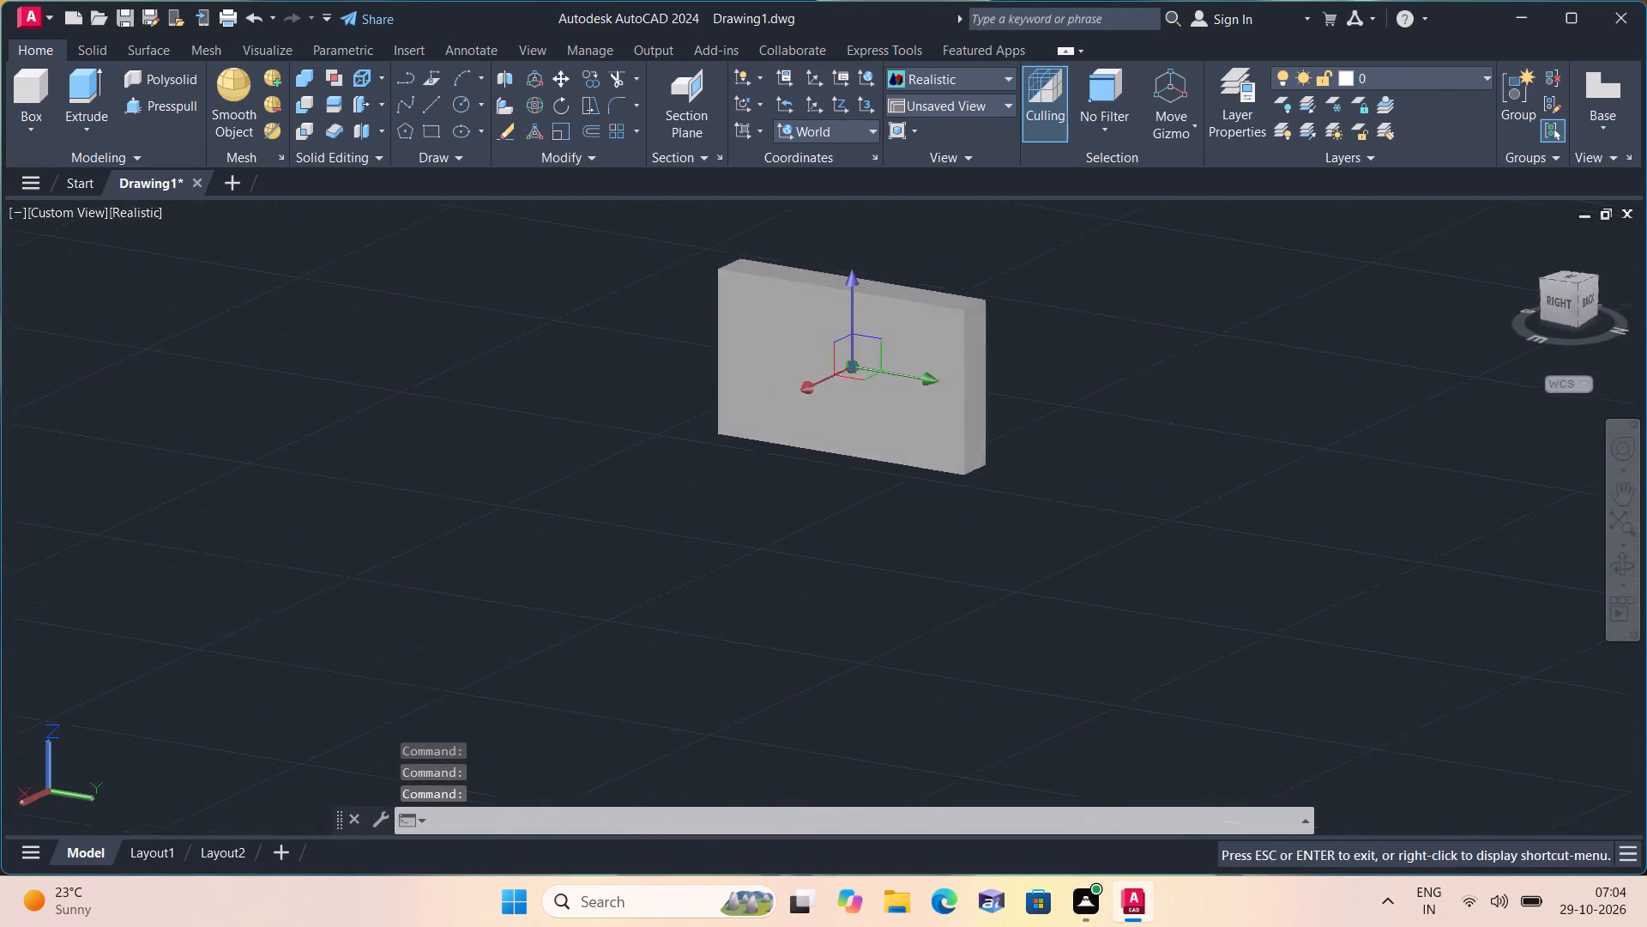
{"action": "middle_click_drag", "start_coordinate": [1330, 730], "coordinate": [981, 738], "text": "shift"}
{"action": "scroll", "coordinate": [969, 675], "scroll_direction": "down", "scroll_amount": 1}
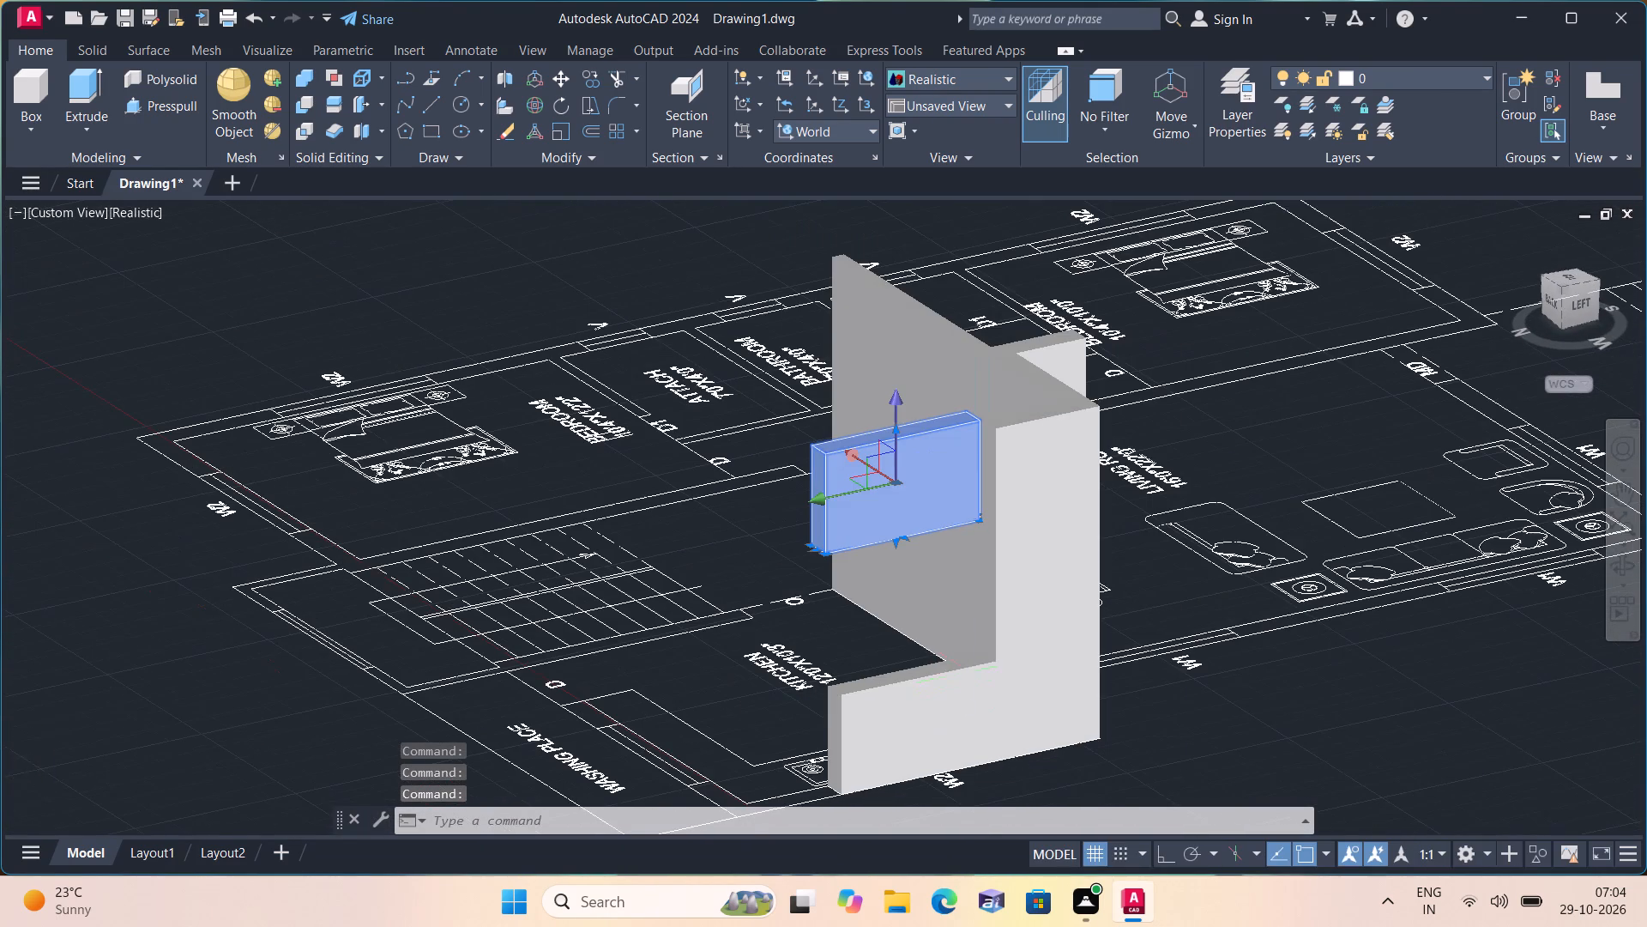
{"action": "key", "text": "Escape"}
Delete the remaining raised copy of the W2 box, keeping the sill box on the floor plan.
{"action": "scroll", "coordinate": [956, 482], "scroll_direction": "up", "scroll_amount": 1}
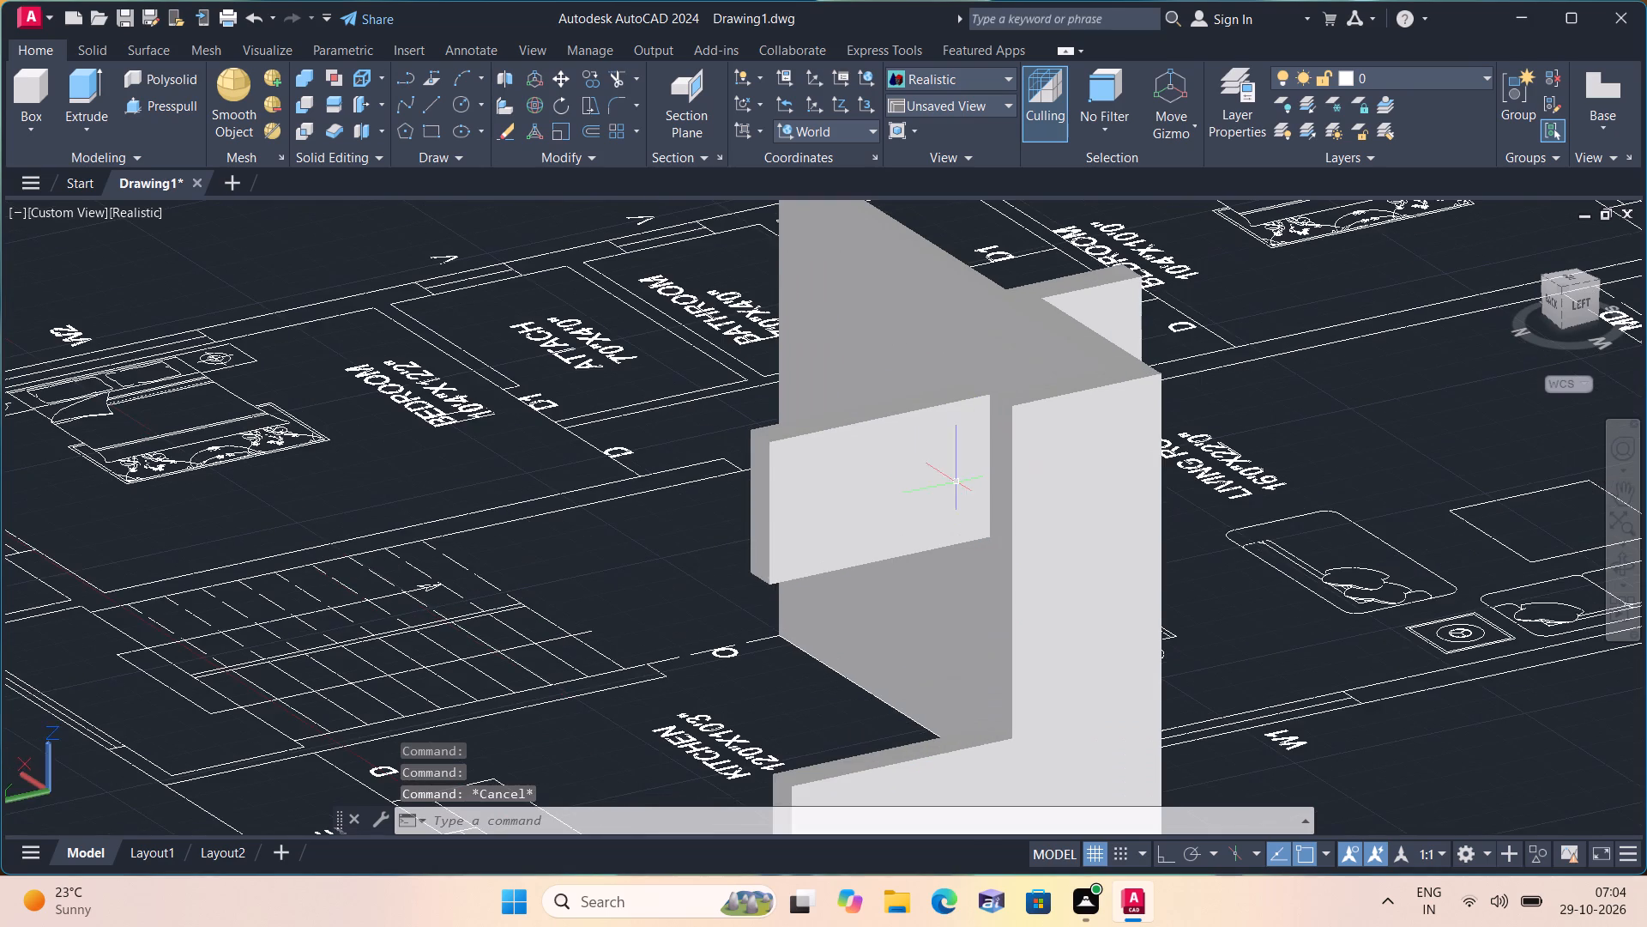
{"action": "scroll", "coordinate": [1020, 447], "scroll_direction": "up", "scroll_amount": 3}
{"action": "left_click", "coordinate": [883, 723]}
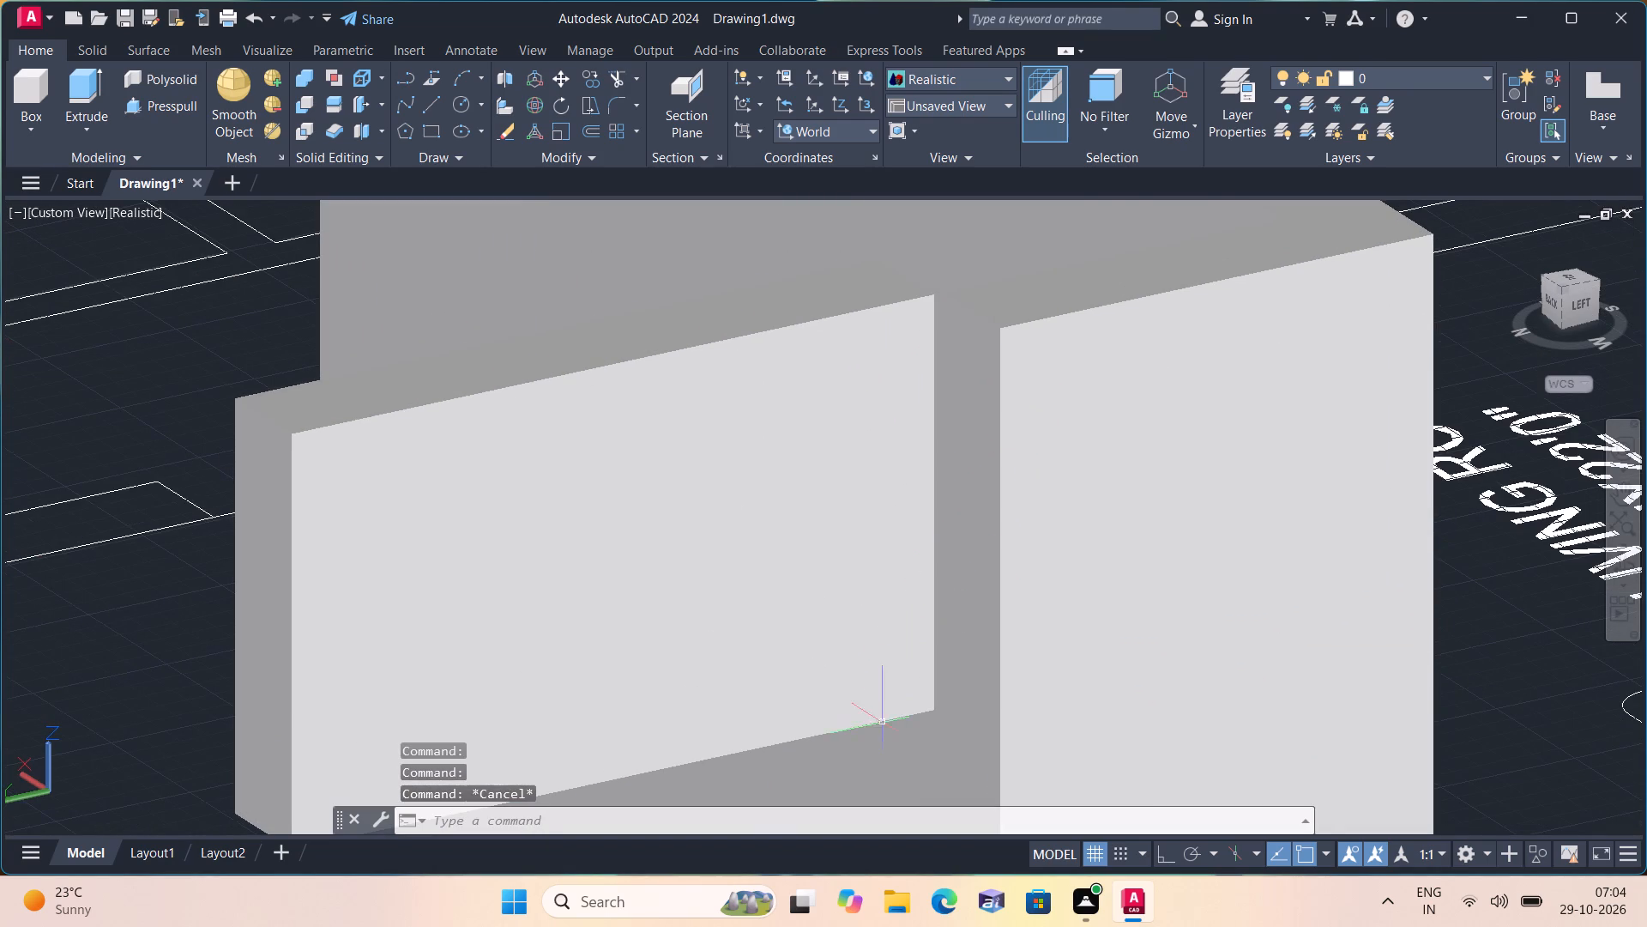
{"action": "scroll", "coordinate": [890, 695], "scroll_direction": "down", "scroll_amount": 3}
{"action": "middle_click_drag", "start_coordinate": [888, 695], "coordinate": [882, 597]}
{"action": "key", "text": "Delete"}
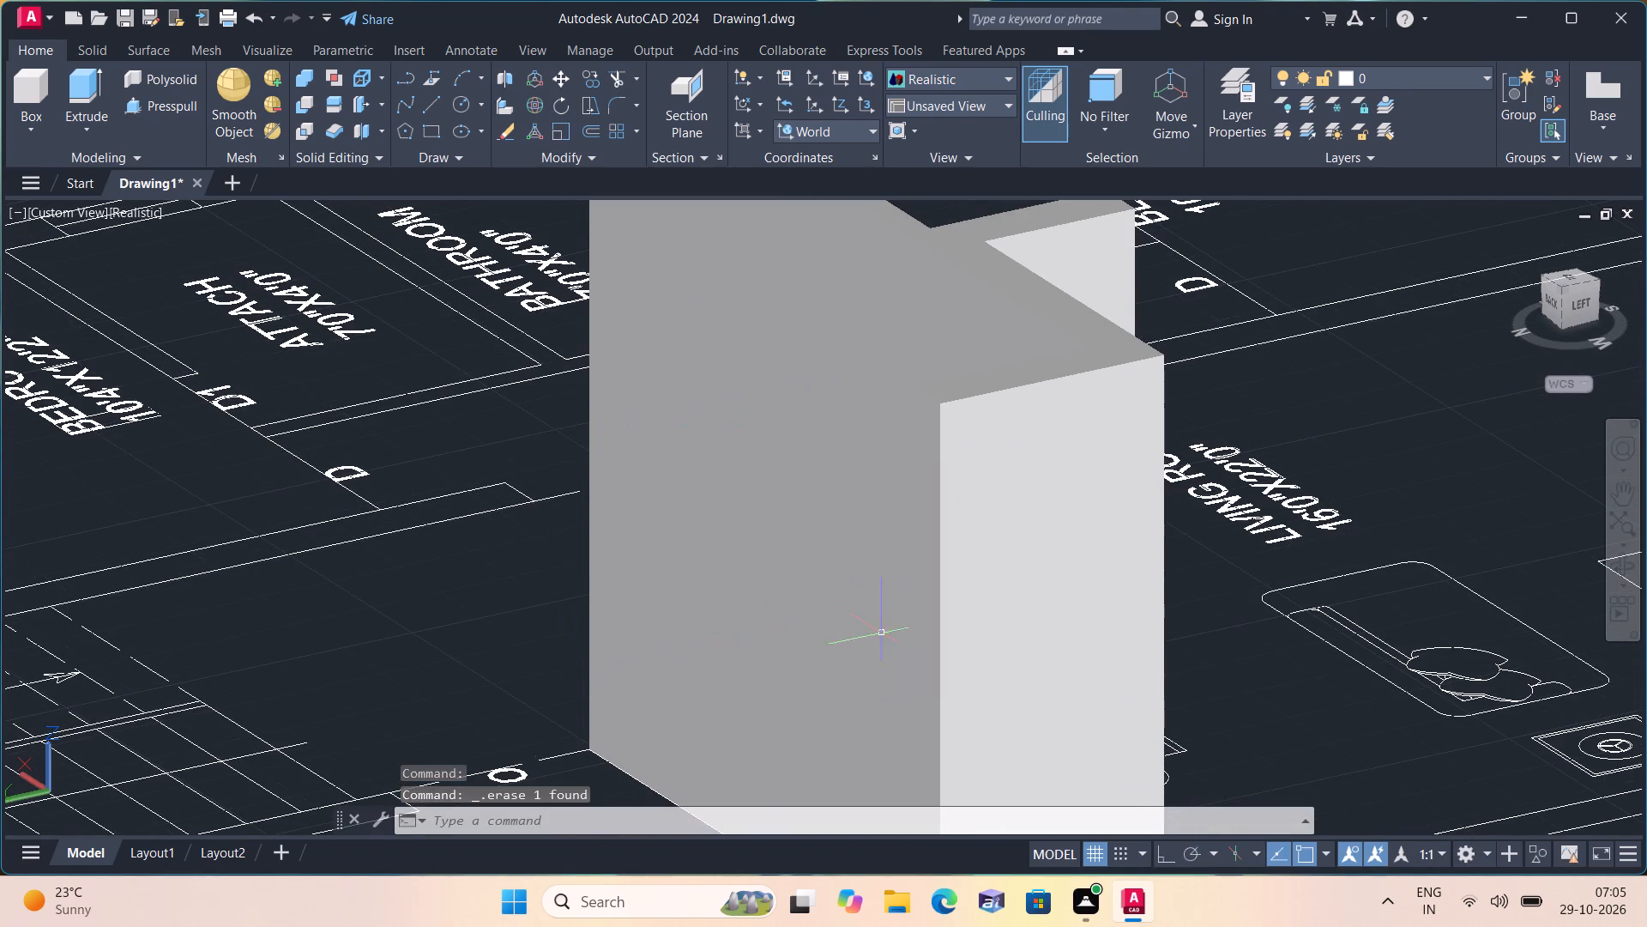
Copy the W2 sill box of the kitchen 7' straight up, using its lower outer corner beside the tall wall as base point.
{"action": "scroll", "coordinate": [896, 603], "scroll_direction": "down", "scroll_amount": 2}
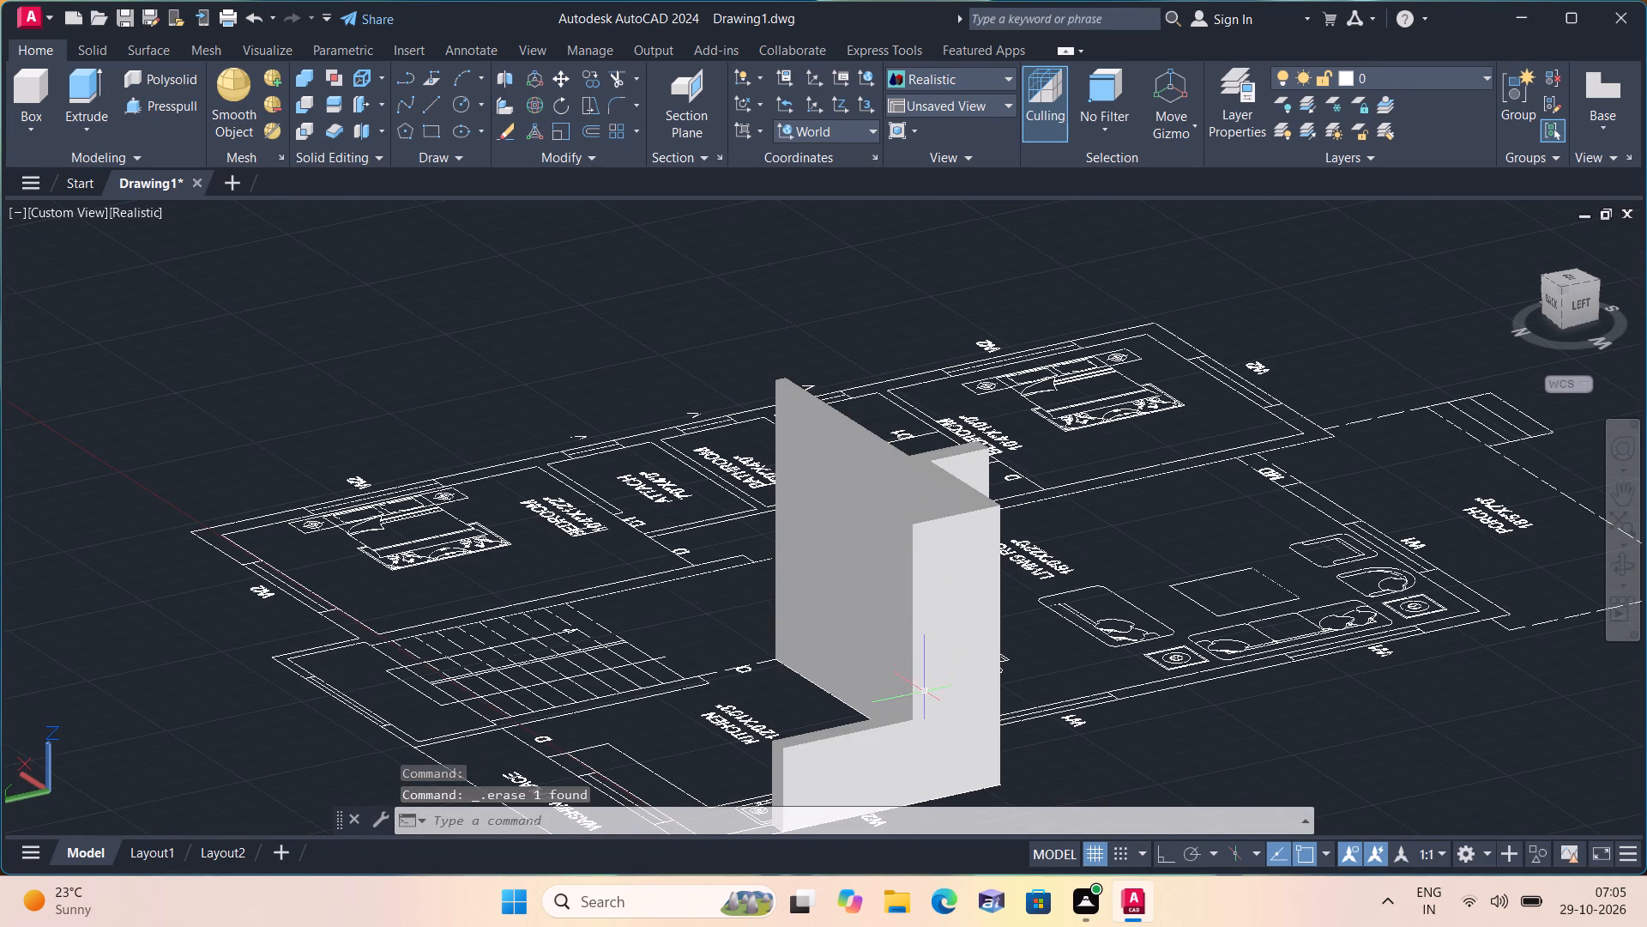
{"action": "middle_click_drag", "start_coordinate": [884, 712], "coordinate": [872, 713], "text": "shift"}
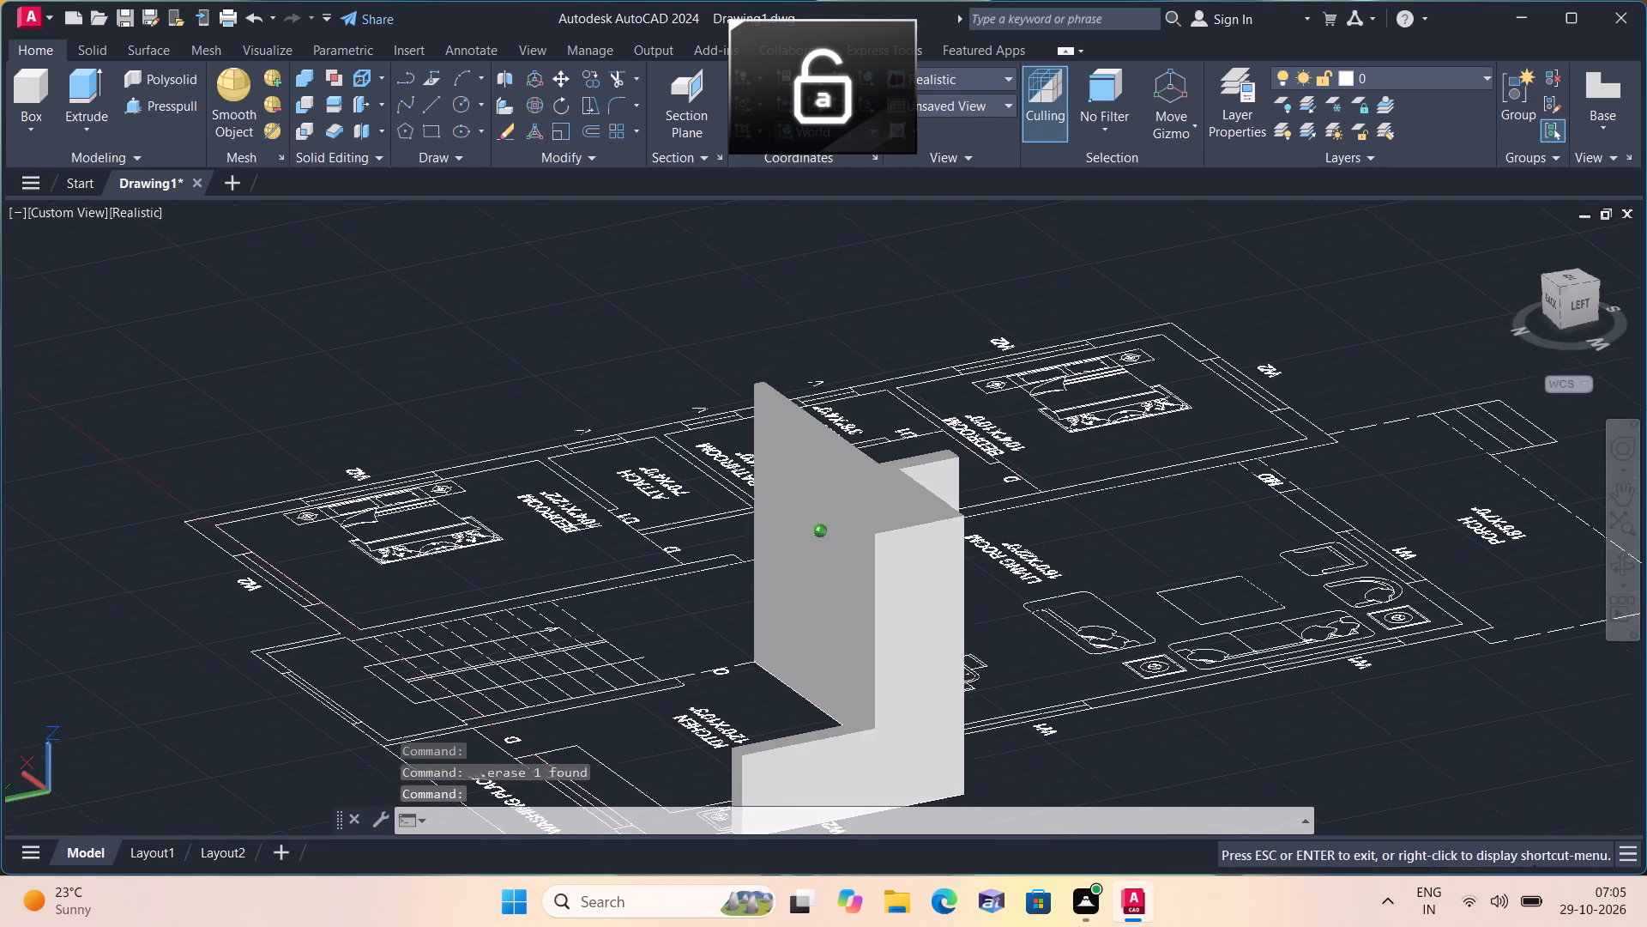
{"action": "middle_click_drag", "start_coordinate": [872, 713], "coordinate": [839, 717], "text": "shift"}
{"action": "scroll", "coordinate": [842, 718], "scroll_direction": "down", "scroll_amount": 2, "text": "shift"}
{"action": "middle_click_drag", "start_coordinate": [787, 695], "coordinate": [824, 608]}
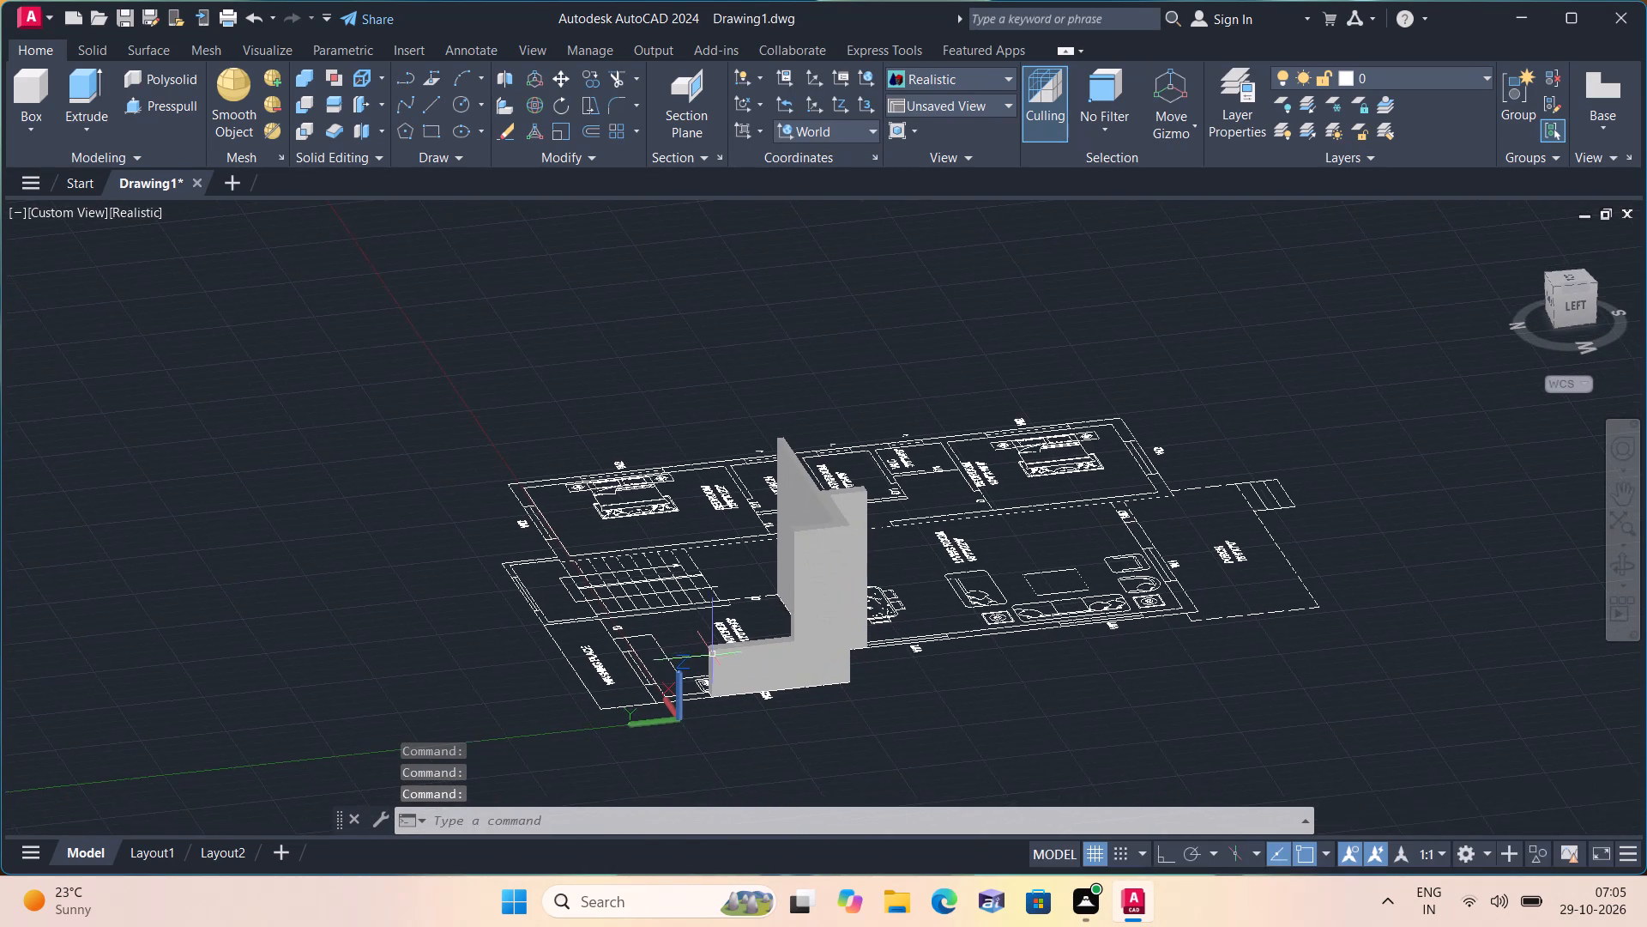
{"action": "scroll", "coordinate": [721, 663], "scroll_direction": "up", "scroll_amount": 2}
{"action": "left_click", "coordinate": [751, 634]}
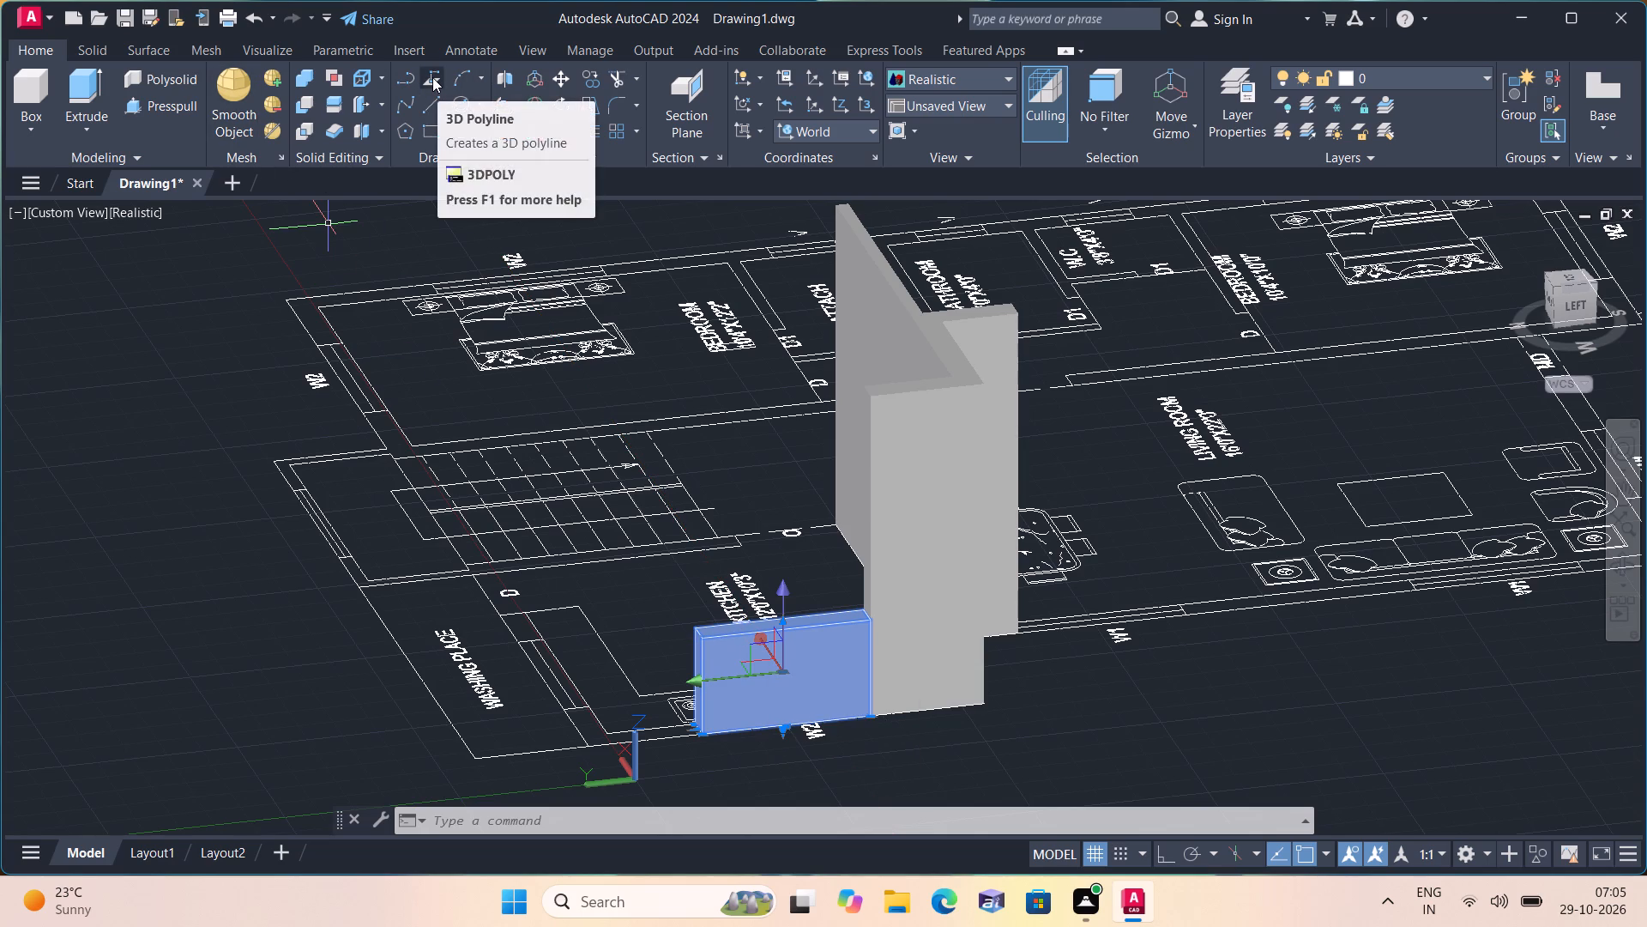
{"action": "left_click", "coordinate": [581, 77]}
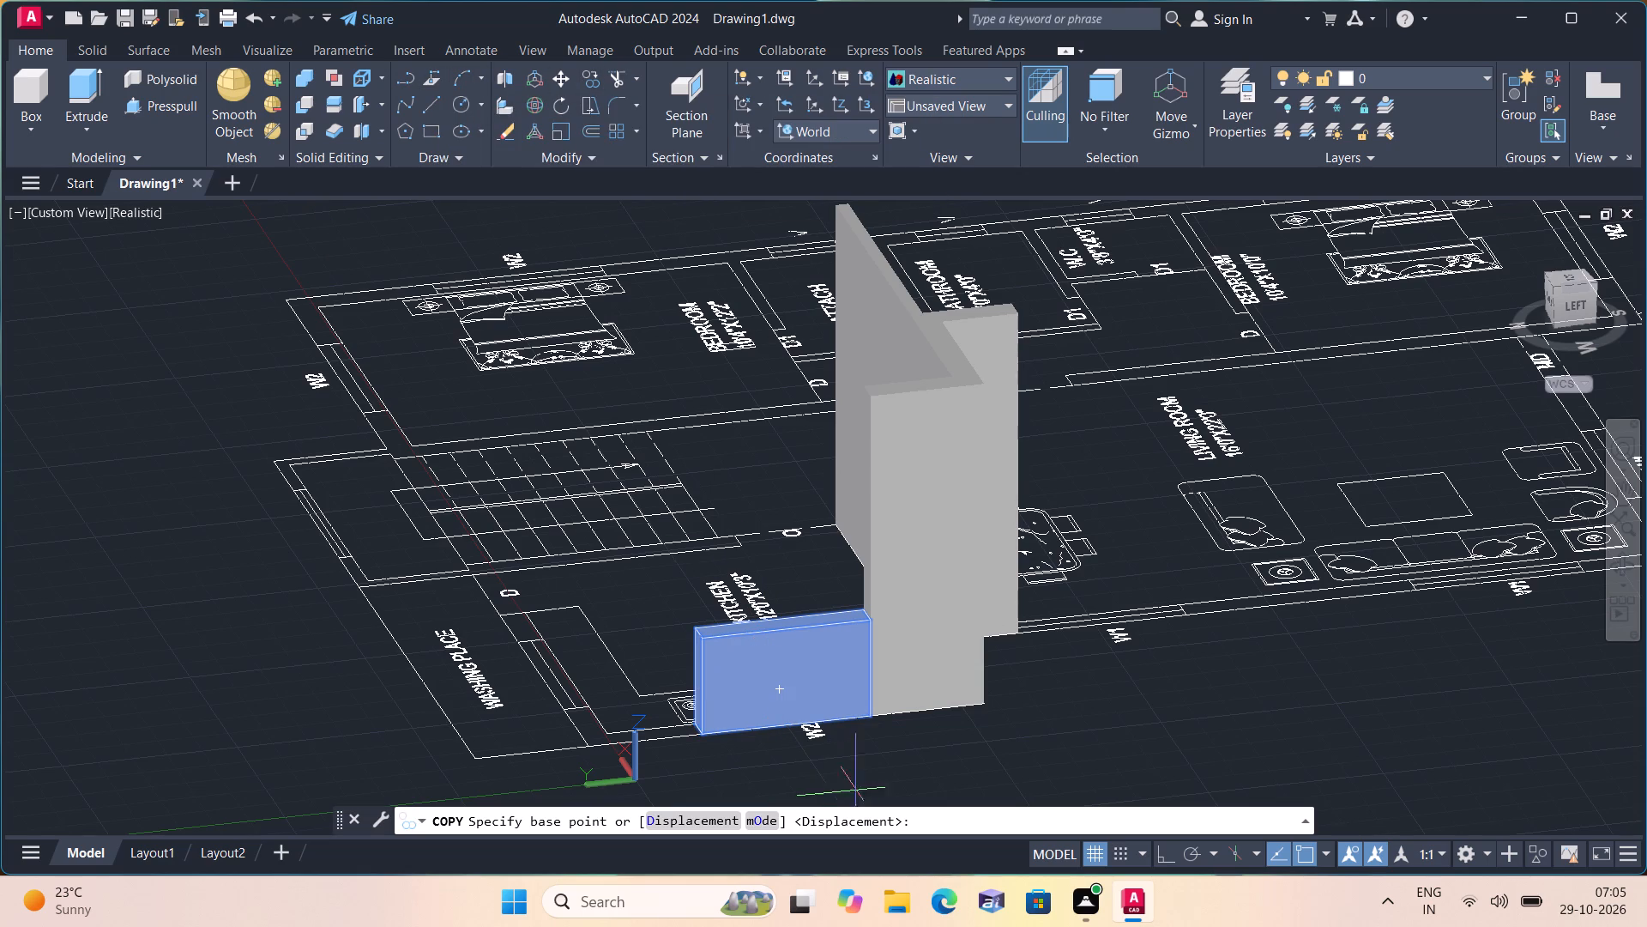
{"action": "left_click", "coordinate": [873, 713]}
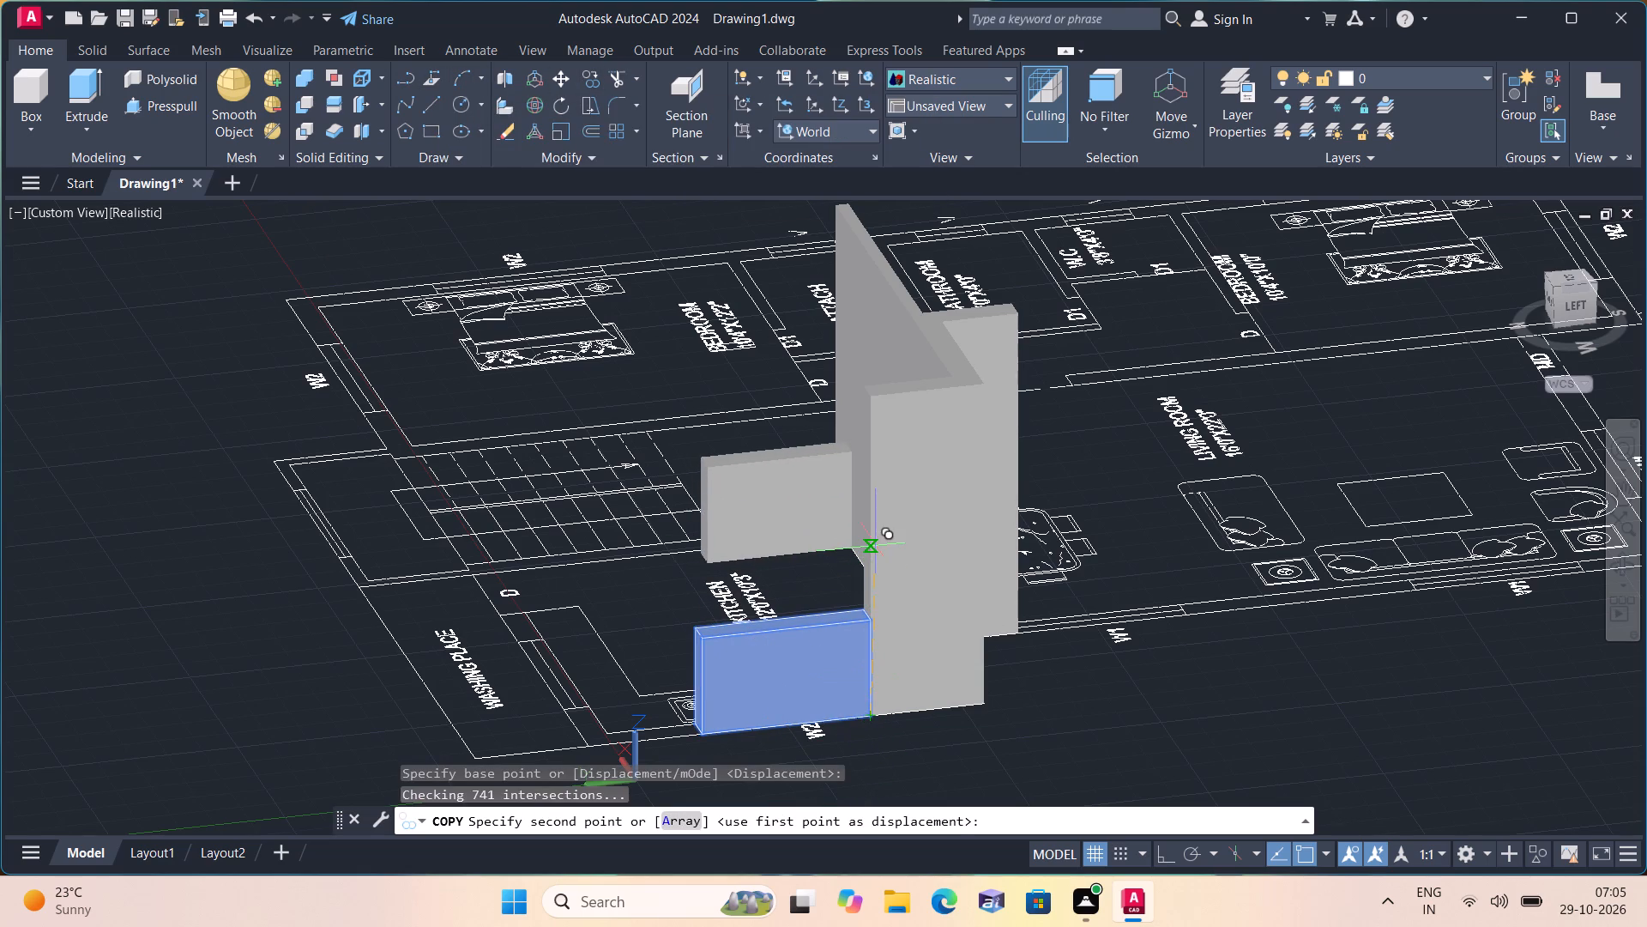
{"action": "type", "text": "7'"}
{"action": "key", "text": "space"}
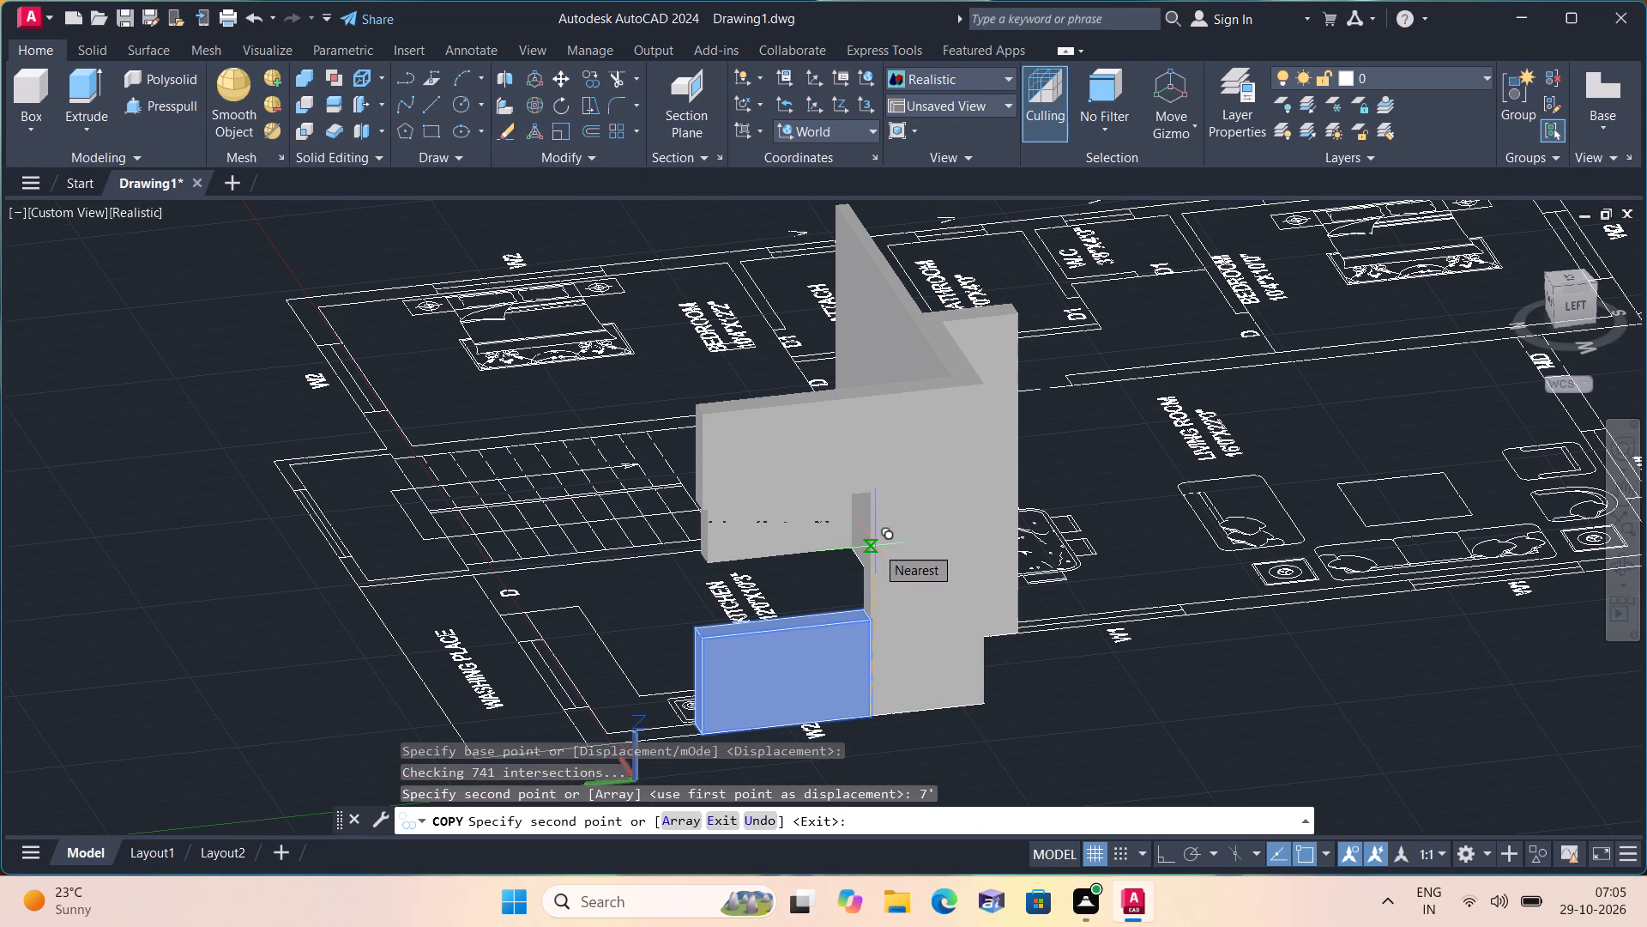
{"action": "key", "text": "Escape"}
Presspull the L-shaped wall area at the kitchen's outer corner, between the W2 window and the washing place, to 10'.
{"action": "scroll", "coordinate": [874, 516], "scroll_direction": "up", "scroll_amount": 2}
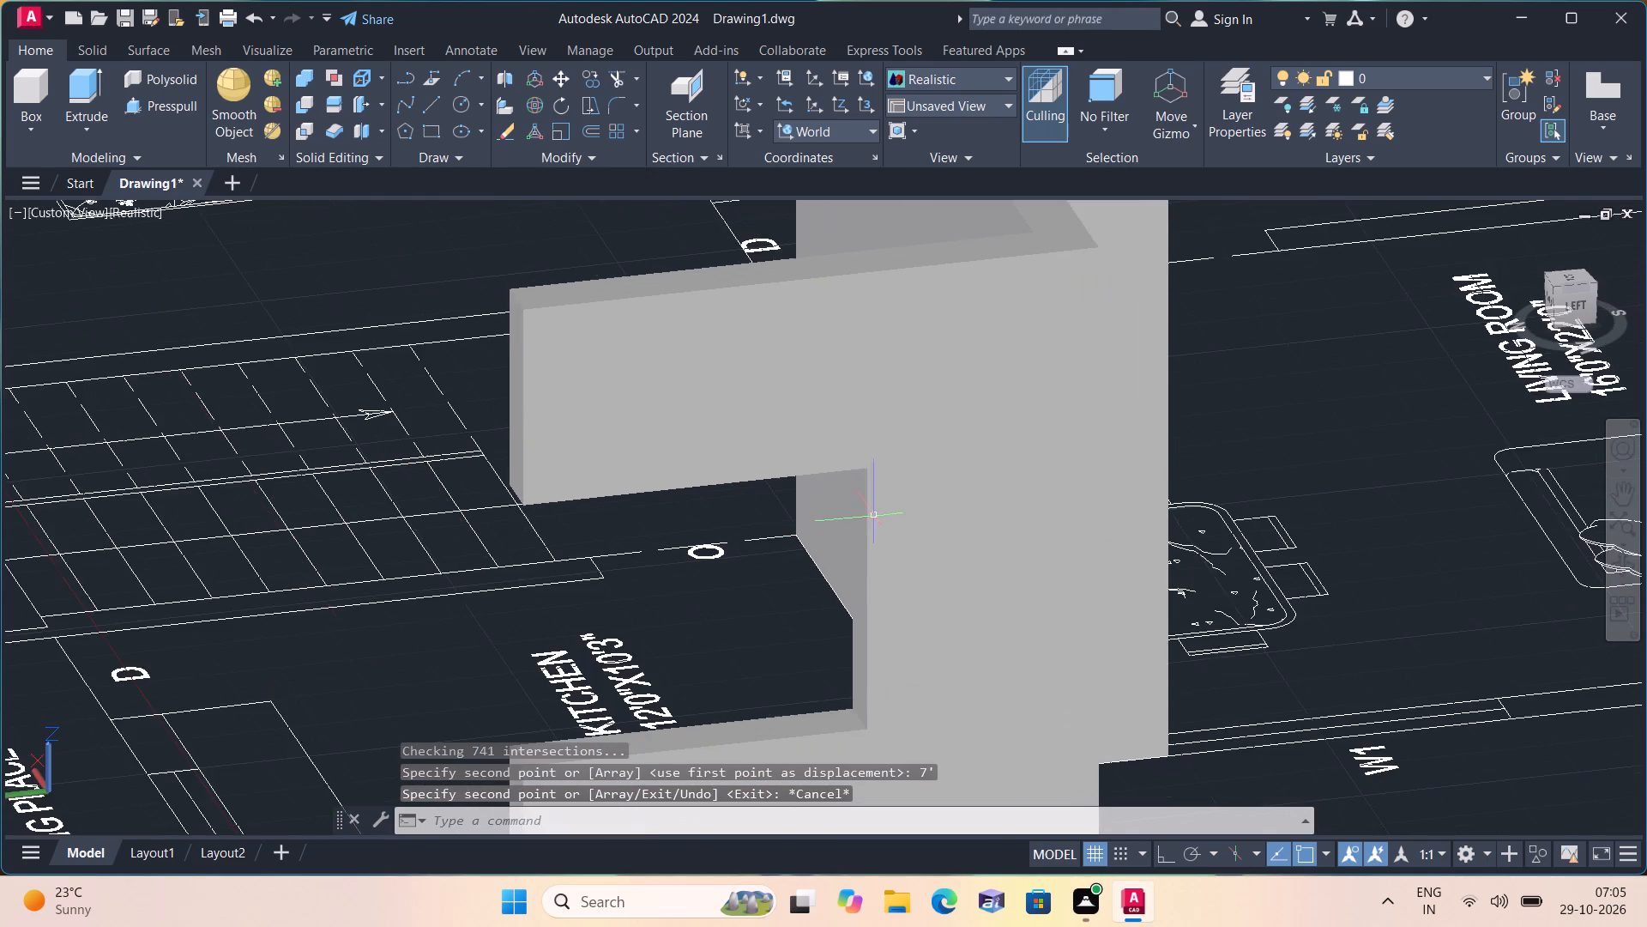
{"action": "scroll", "coordinate": [896, 650], "scroll_direction": "down", "scroll_amount": 2}
{"action": "middle_click_drag", "start_coordinate": [895, 657], "coordinate": [972, 628]}
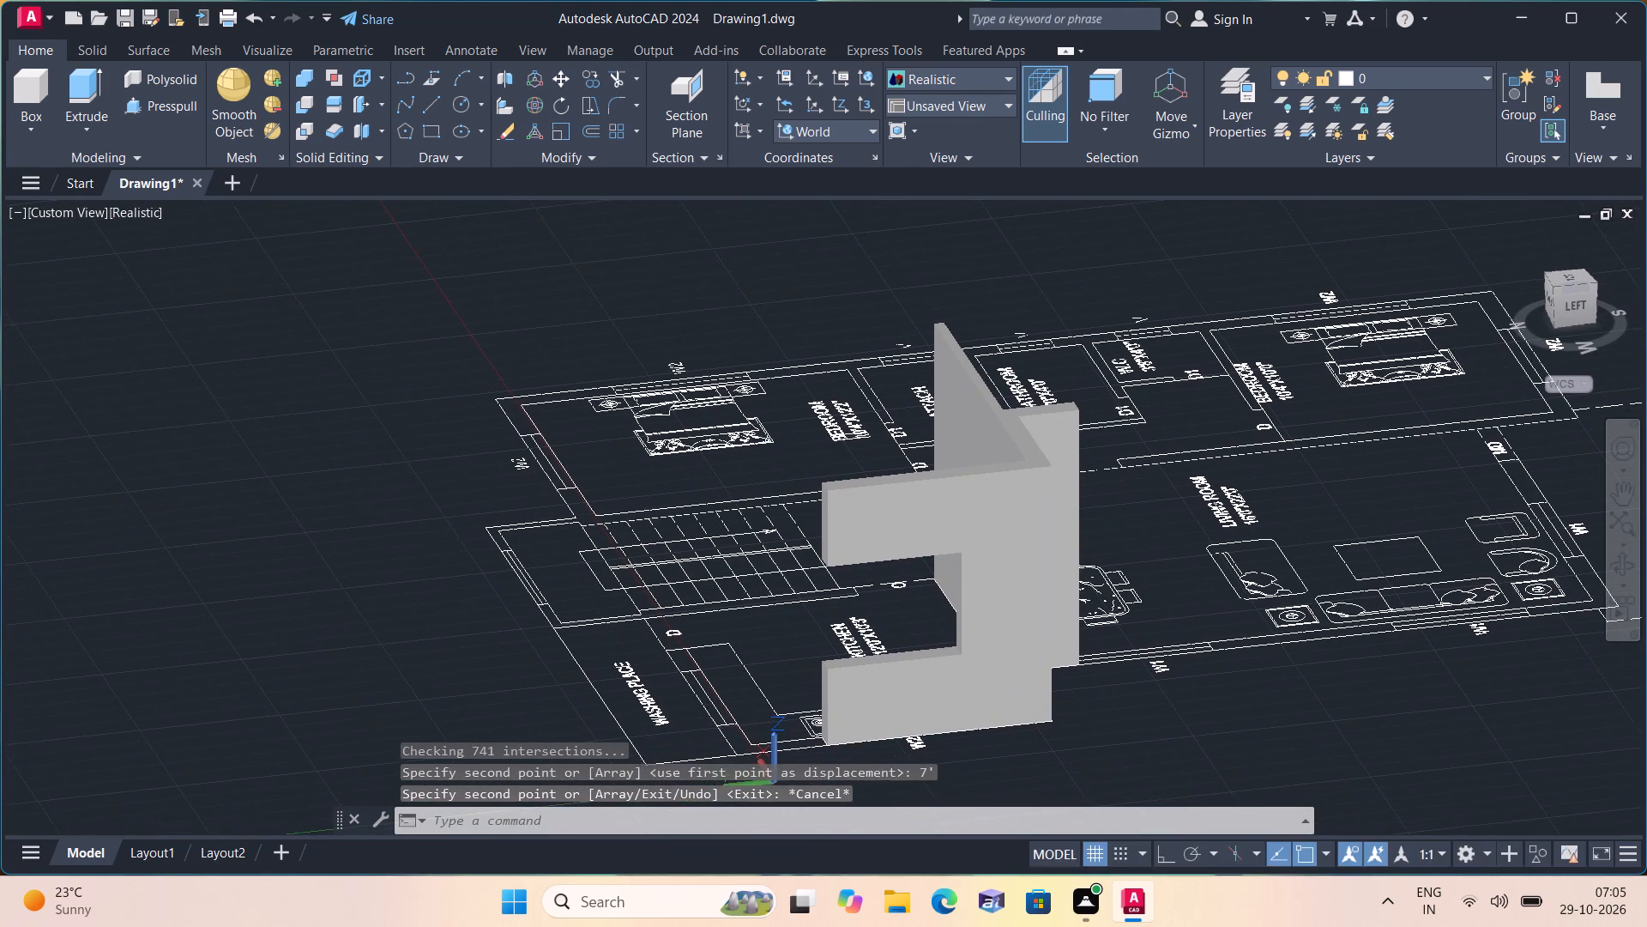
{"action": "middle_click_drag", "start_coordinate": [924, 674], "coordinate": [1011, 664]}
{"action": "scroll", "coordinate": [884, 708], "scroll_direction": "up", "scroll_amount": 1}
{"action": "middle_click_drag", "start_coordinate": [906, 706], "coordinate": [908, 692]}
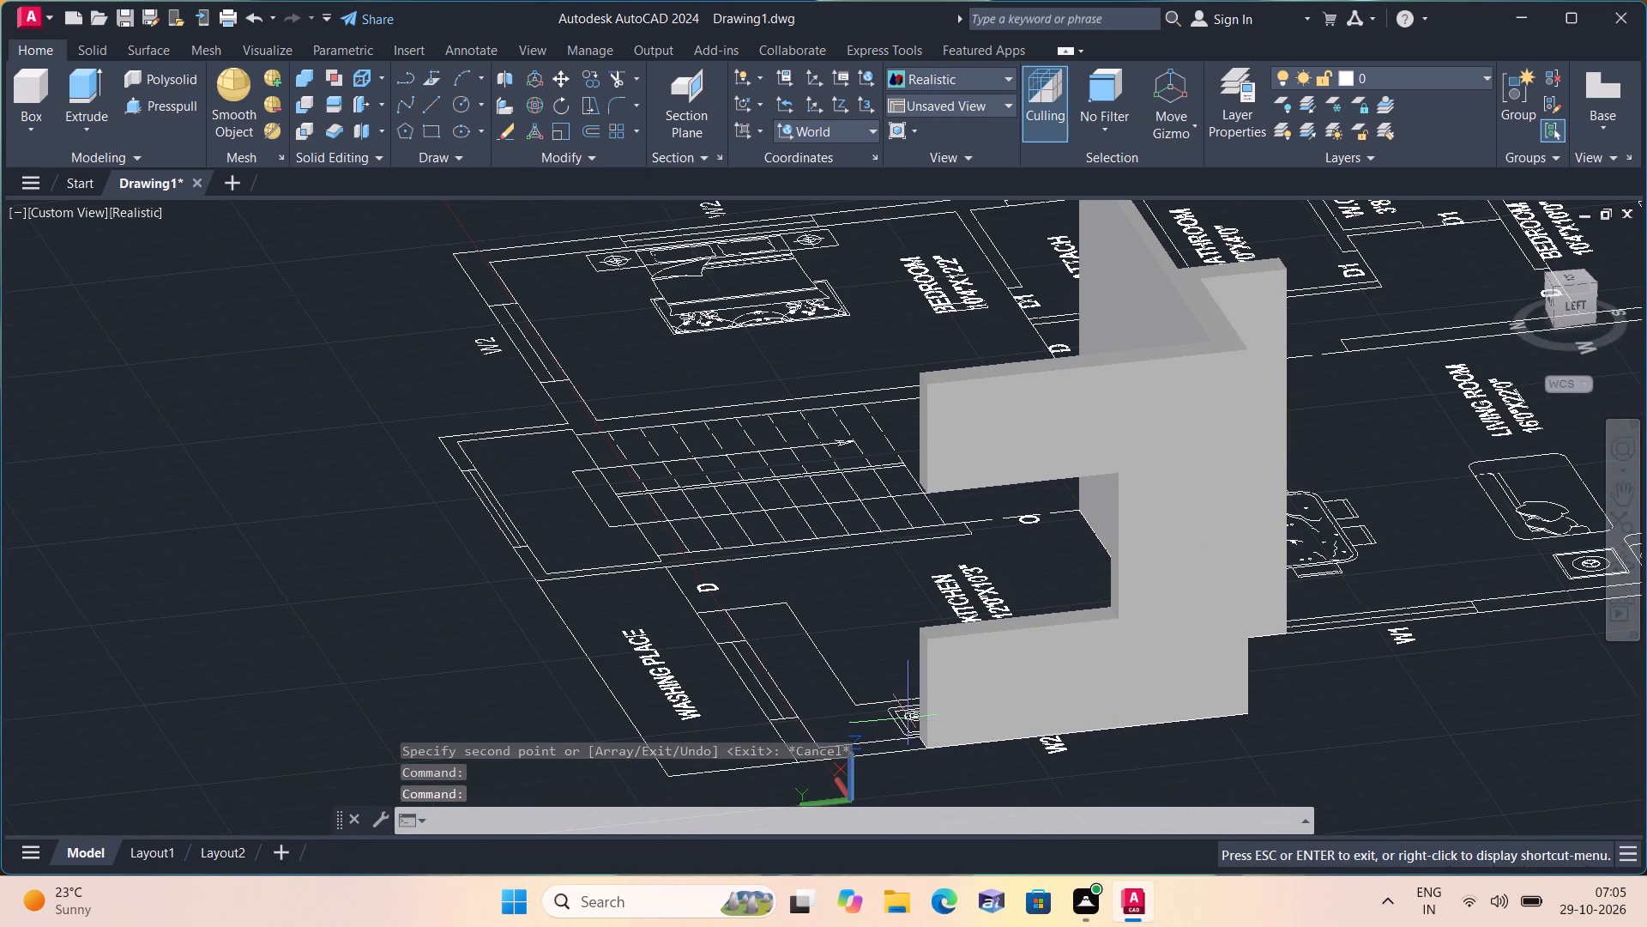
{"action": "middle_click_drag", "start_coordinate": [908, 692], "coordinate": [931, 589]}
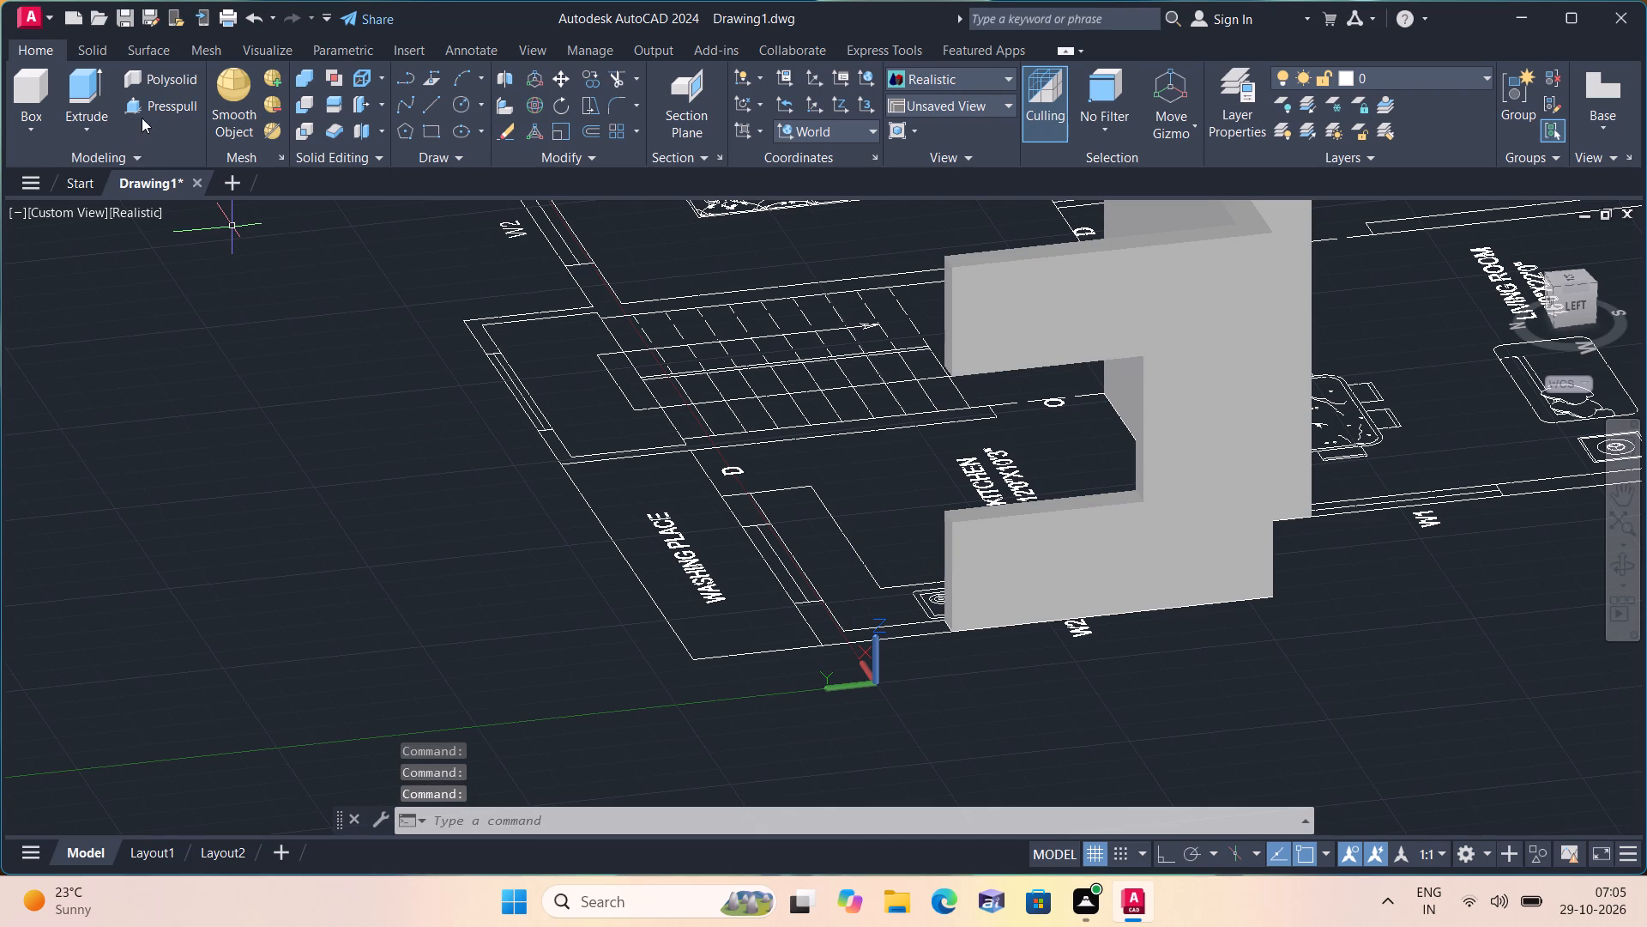
{"action": "left_click", "coordinate": [158, 100]}
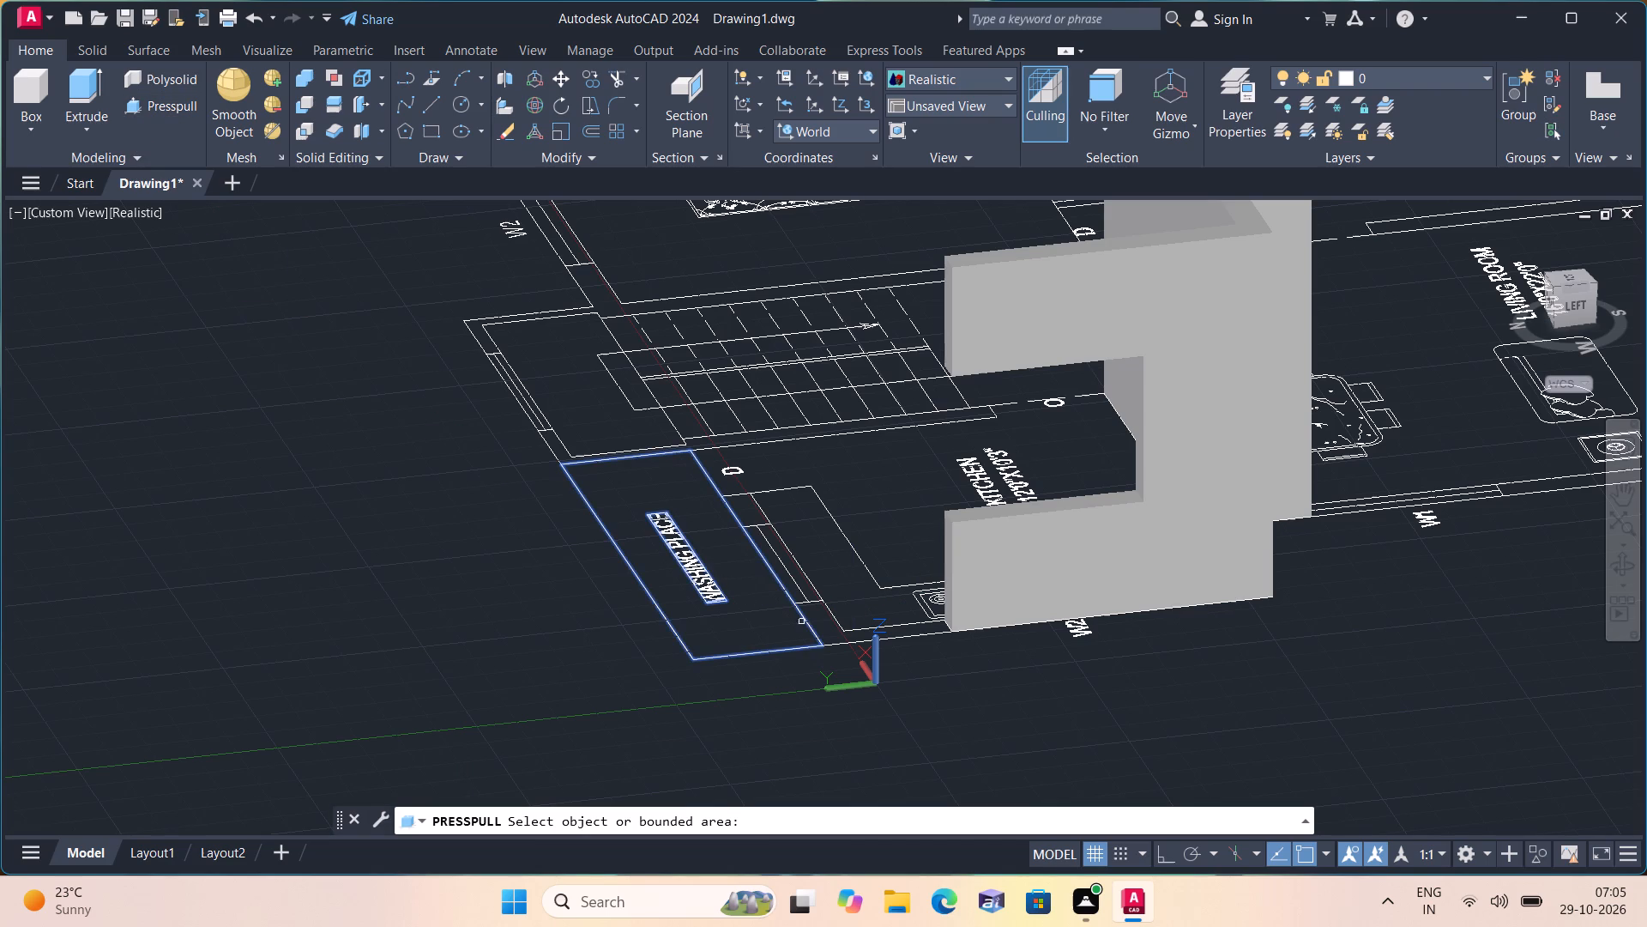
{"action": "left_click", "coordinate": [825, 622]}
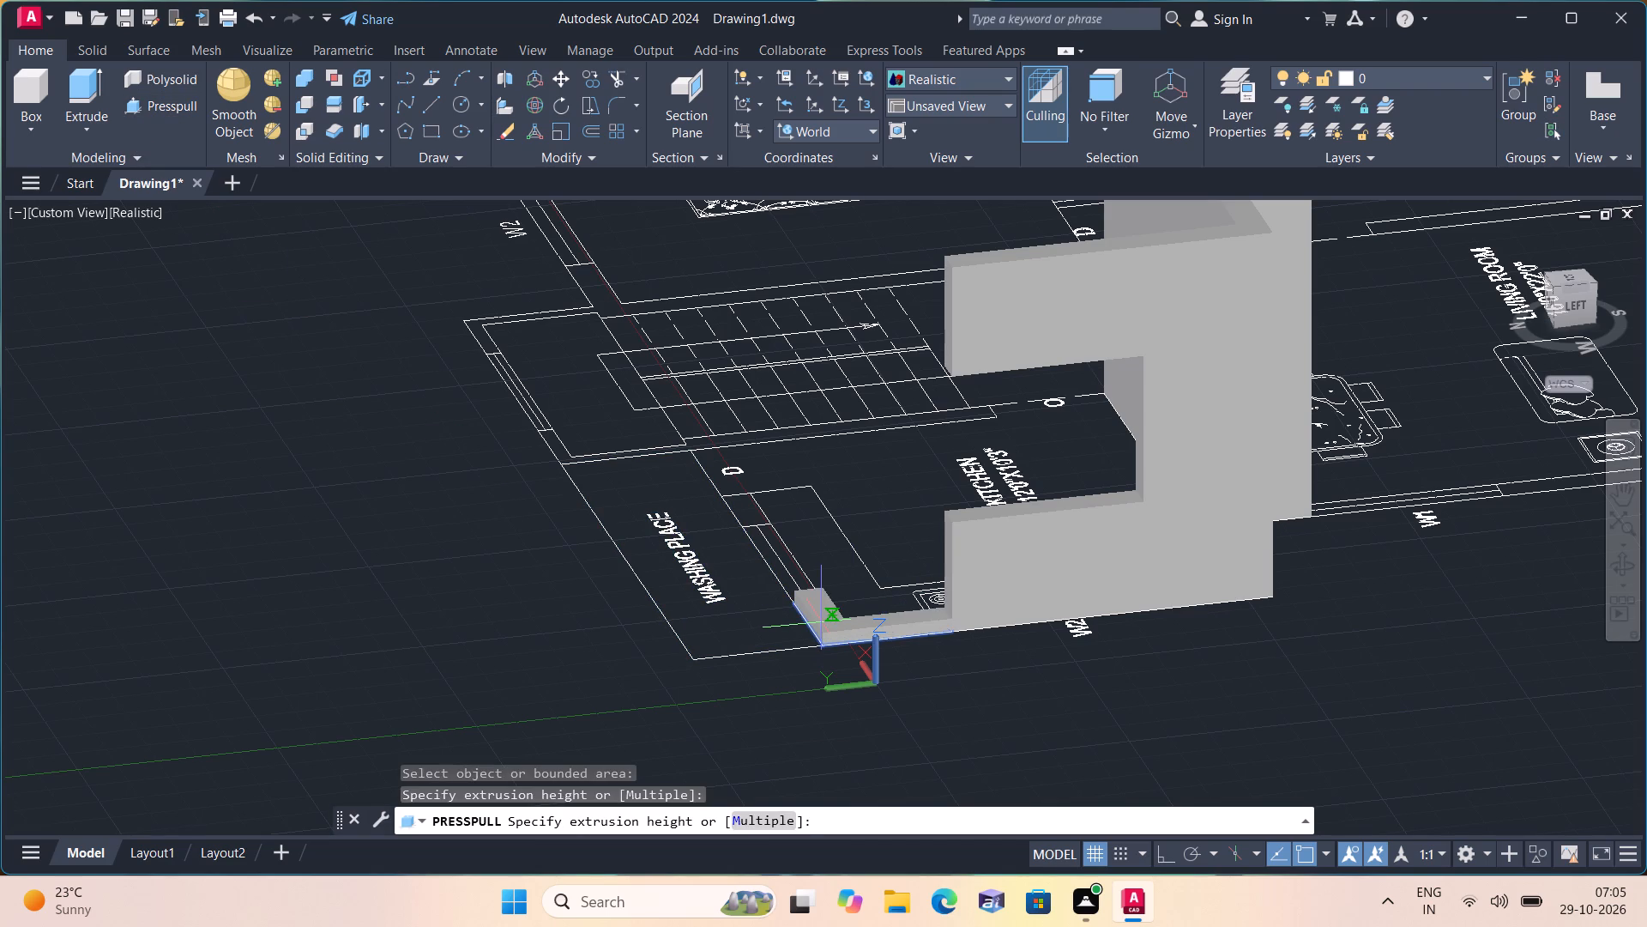
{"action": "type", "text": "10'"}
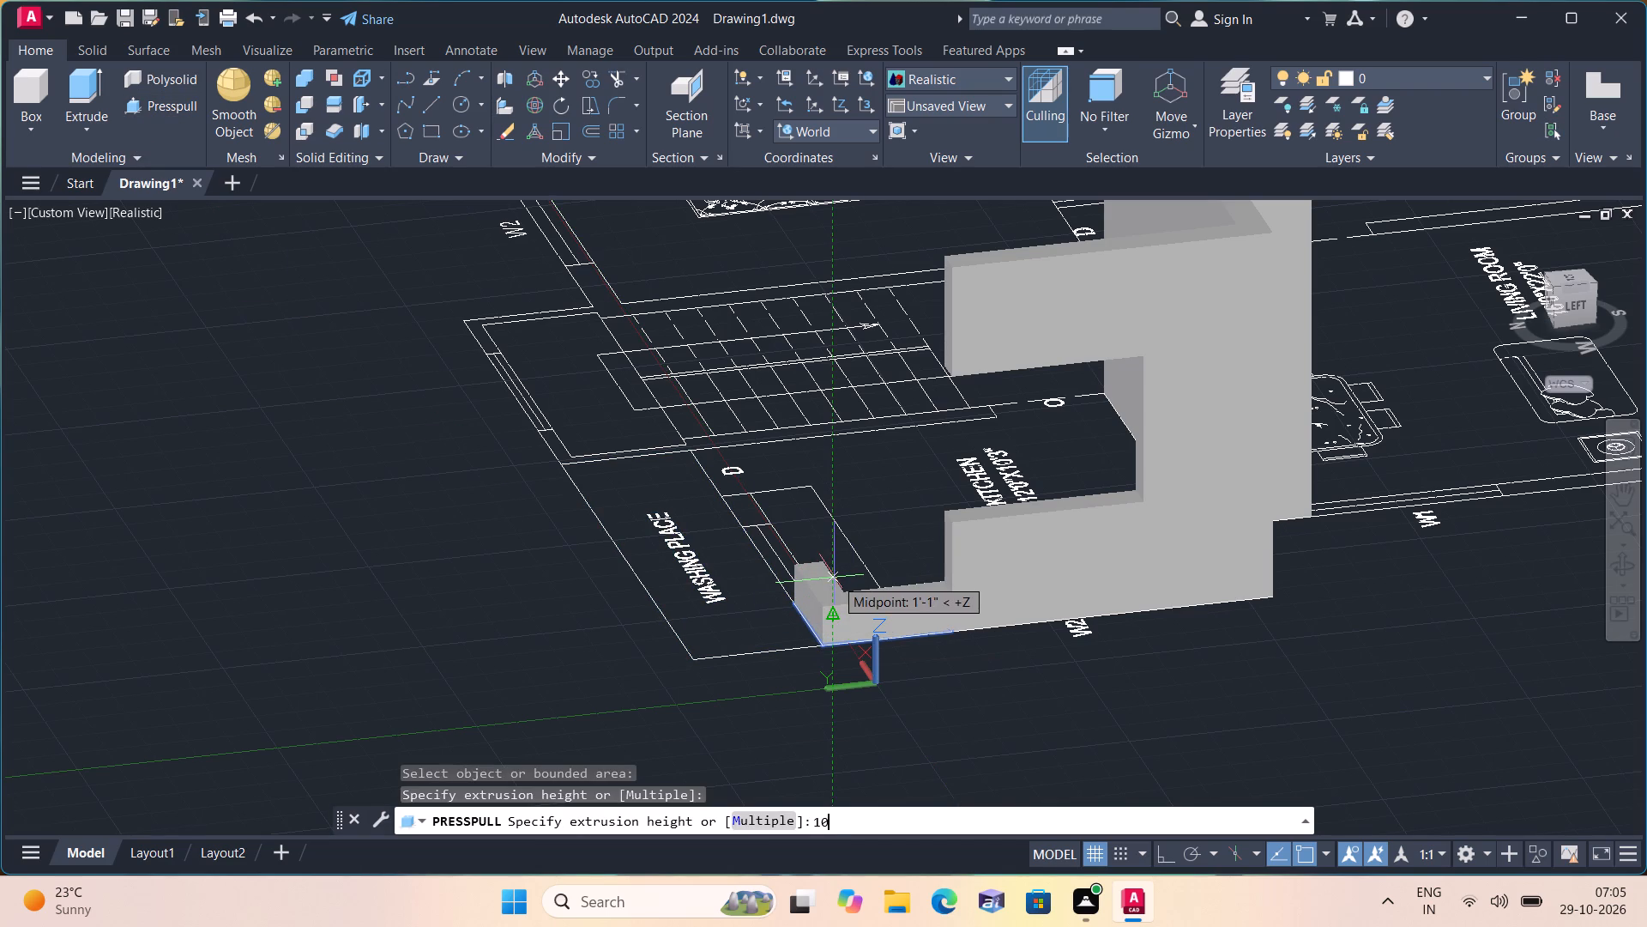
{"action": "key", "text": "space"}
{"action": "key", "text": "Escape"}
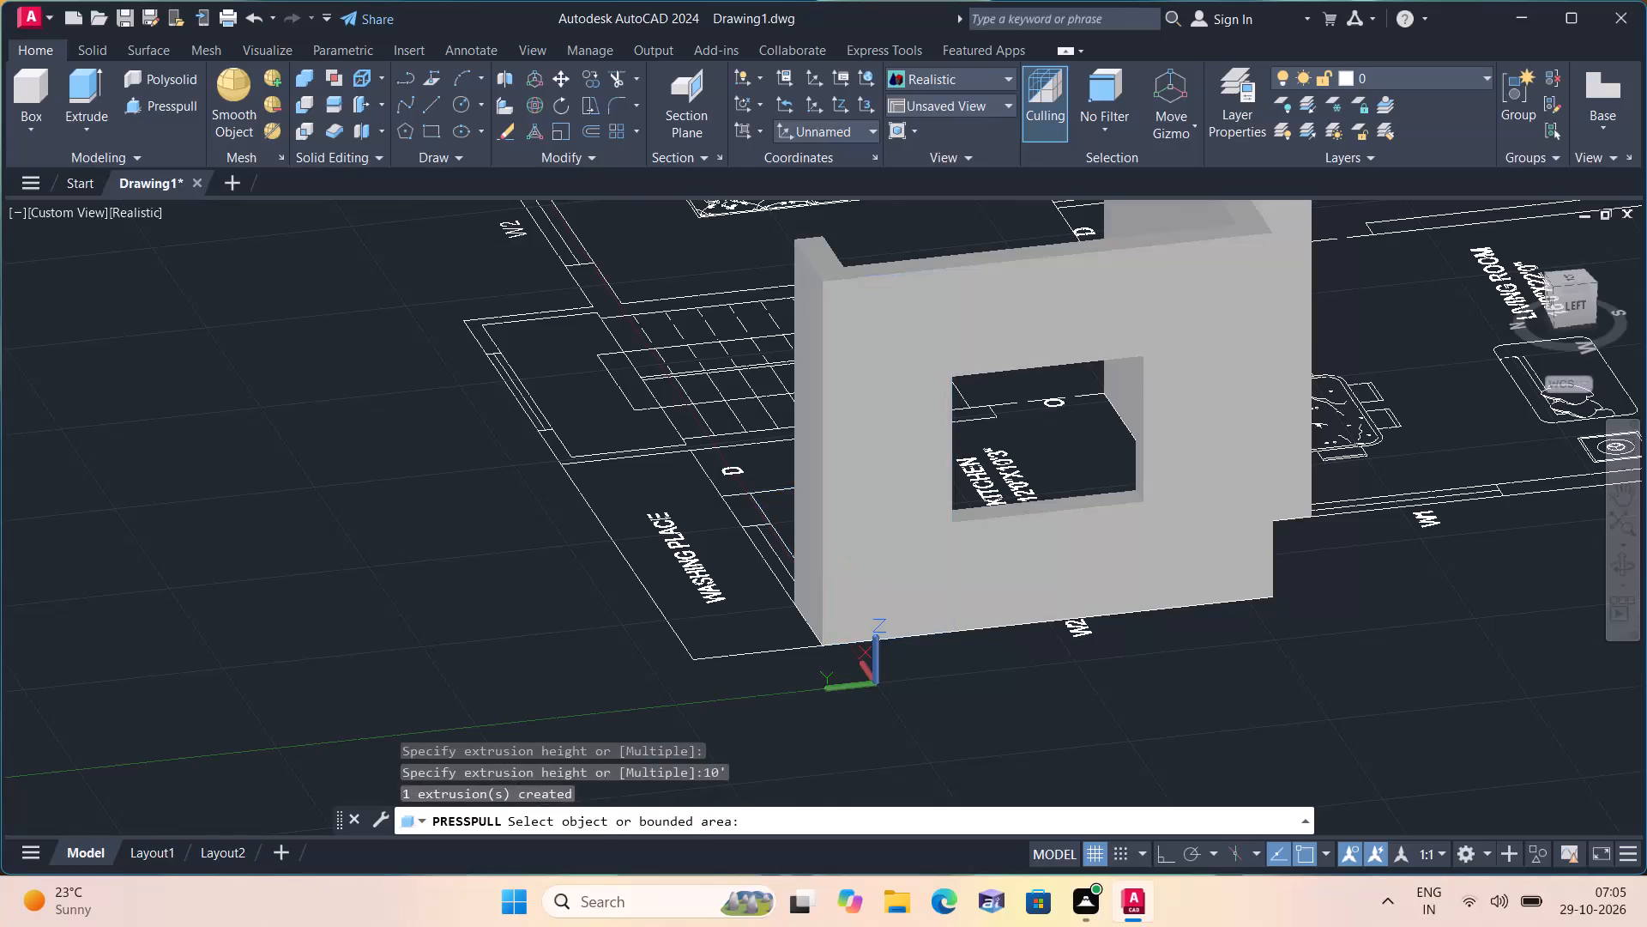
Draw a 3' high box over the window opening in the wall between kitchen and washing place, using its opposite corners.
{"action": "scroll", "coordinate": [765, 605], "scroll_direction": "down", "scroll_amount": 1}
{"action": "middle_click_drag", "start_coordinate": [756, 605], "coordinate": [983, 644], "text": "shift"}
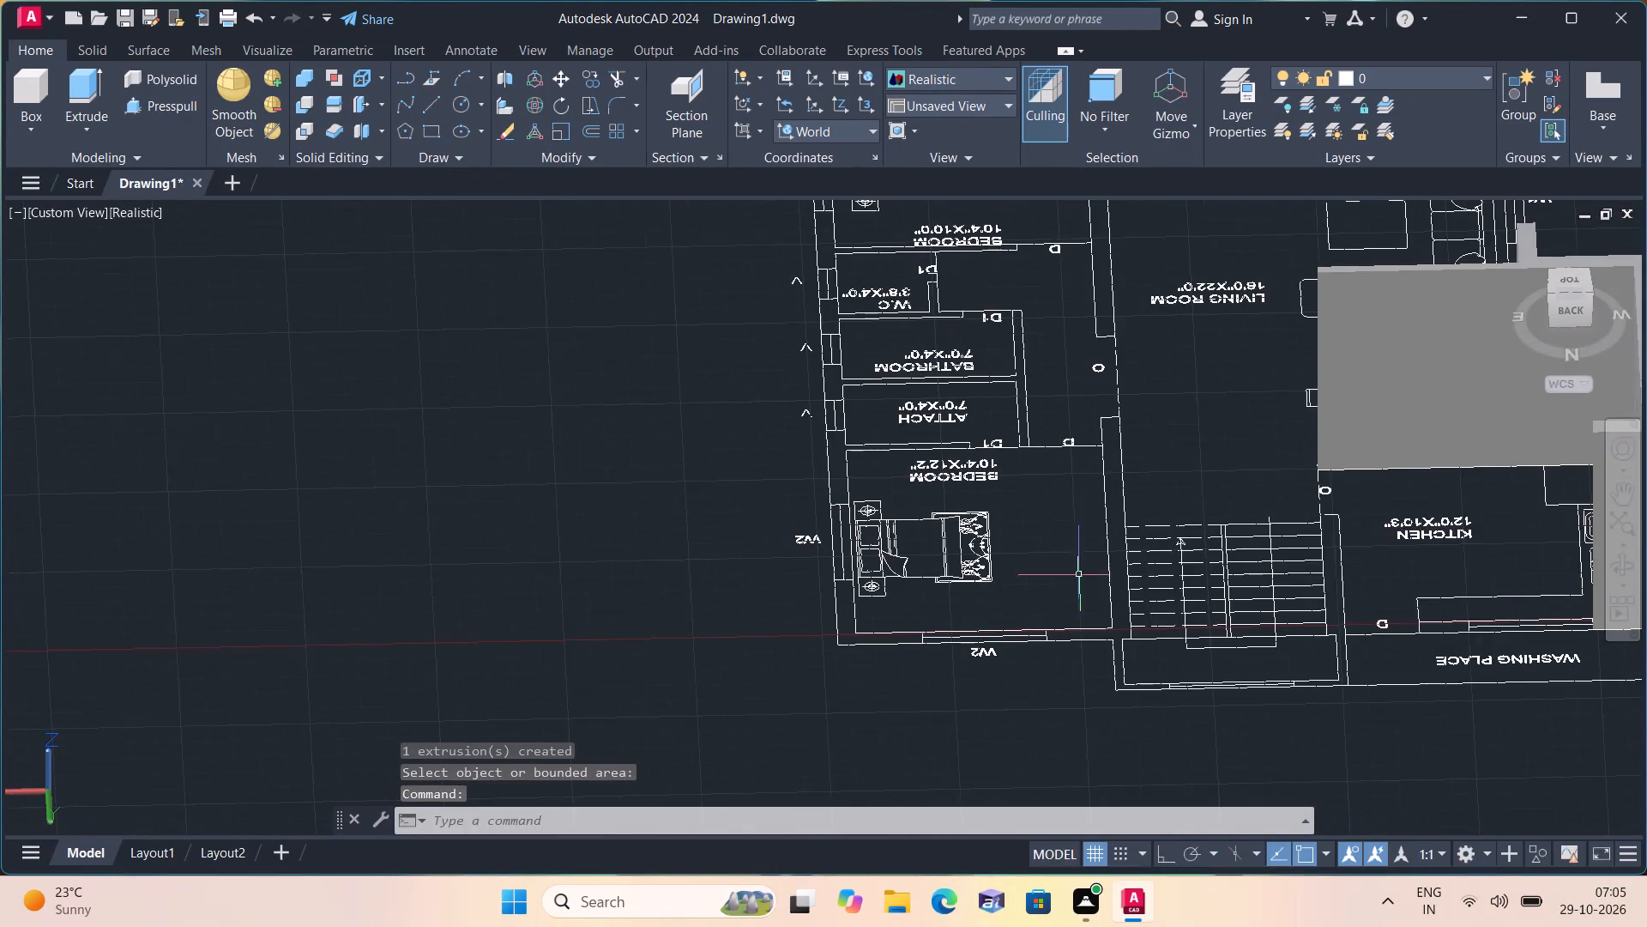
{"action": "middle_click_drag", "start_coordinate": [1077, 535], "coordinate": [718, 560]}
{"action": "scroll", "coordinate": [1075, 535], "scroll_direction": "down", "scroll_amount": 1}
{"action": "middle_click_drag", "start_coordinate": [878, 646], "coordinate": [926, 692], "text": "shift"}
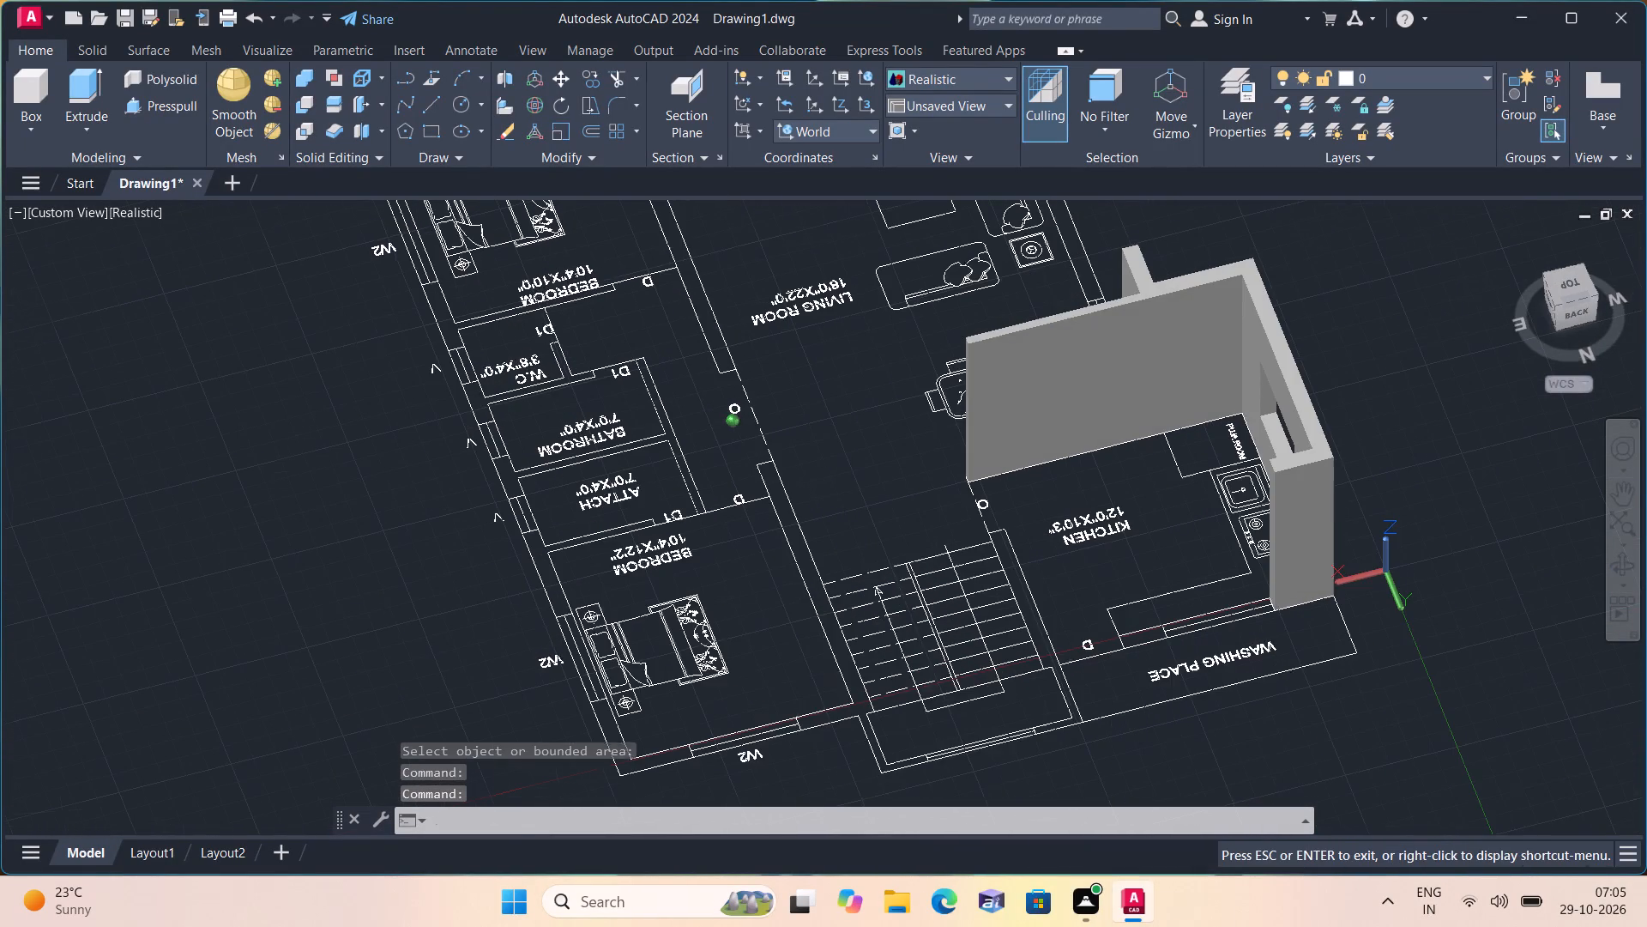
{"action": "middle_click_drag", "start_coordinate": [926, 692], "coordinate": [930, 715], "text": "shift"}
{"action": "middle_click_drag", "start_coordinate": [1094, 701], "coordinate": [799, 711]}
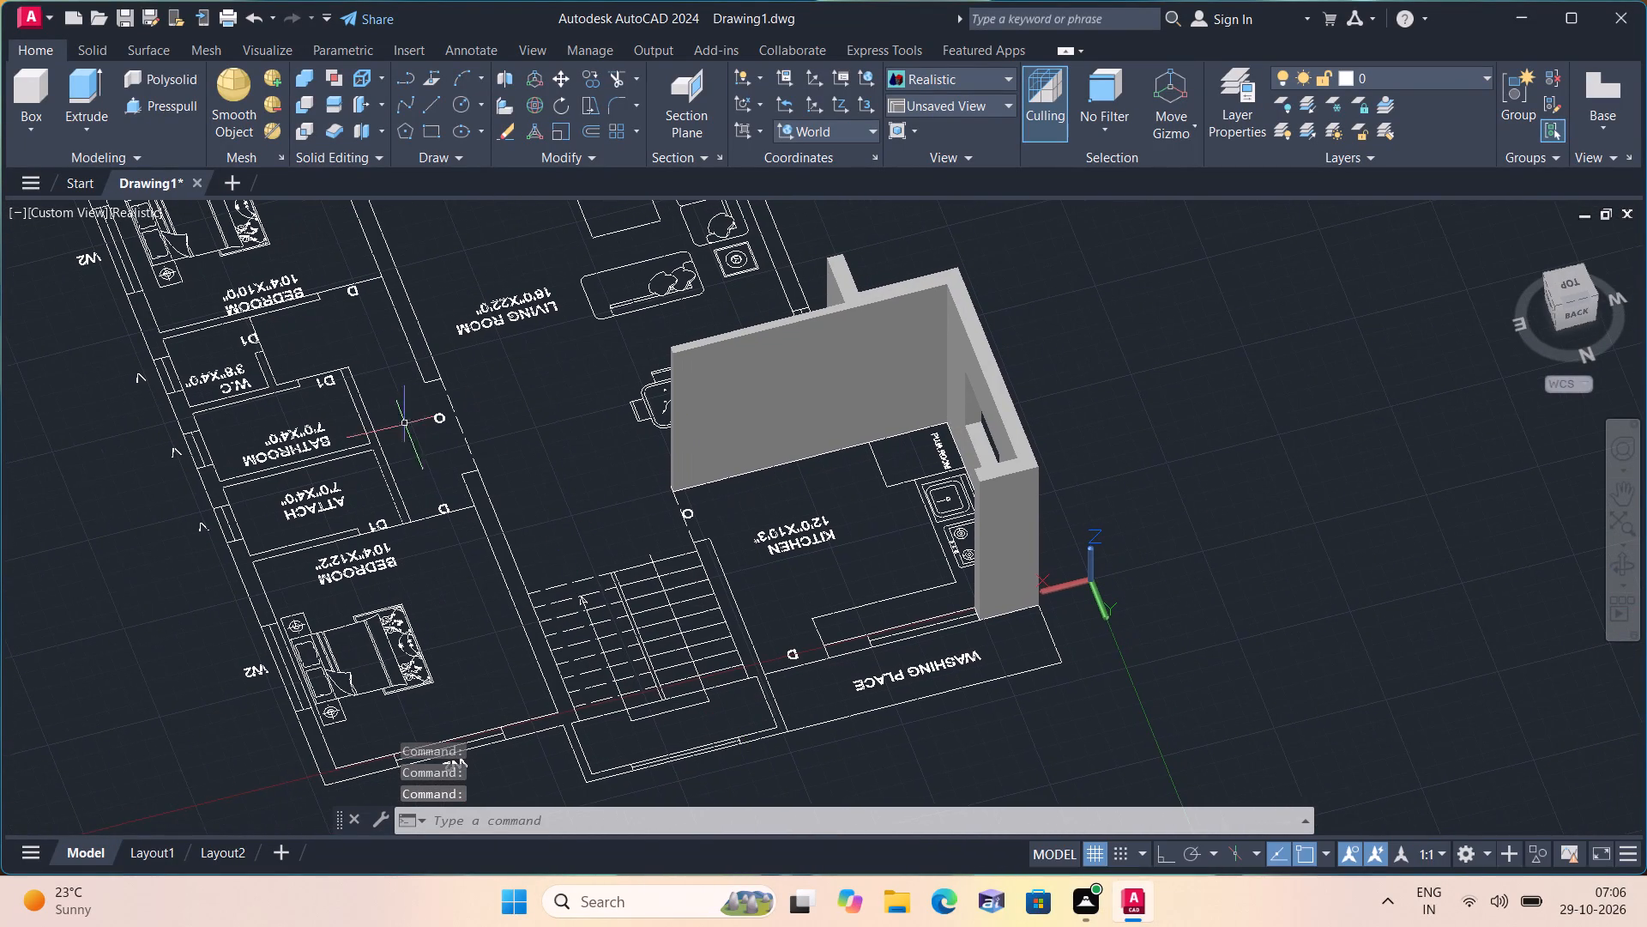
{"action": "left_click", "coordinate": [22, 121]}
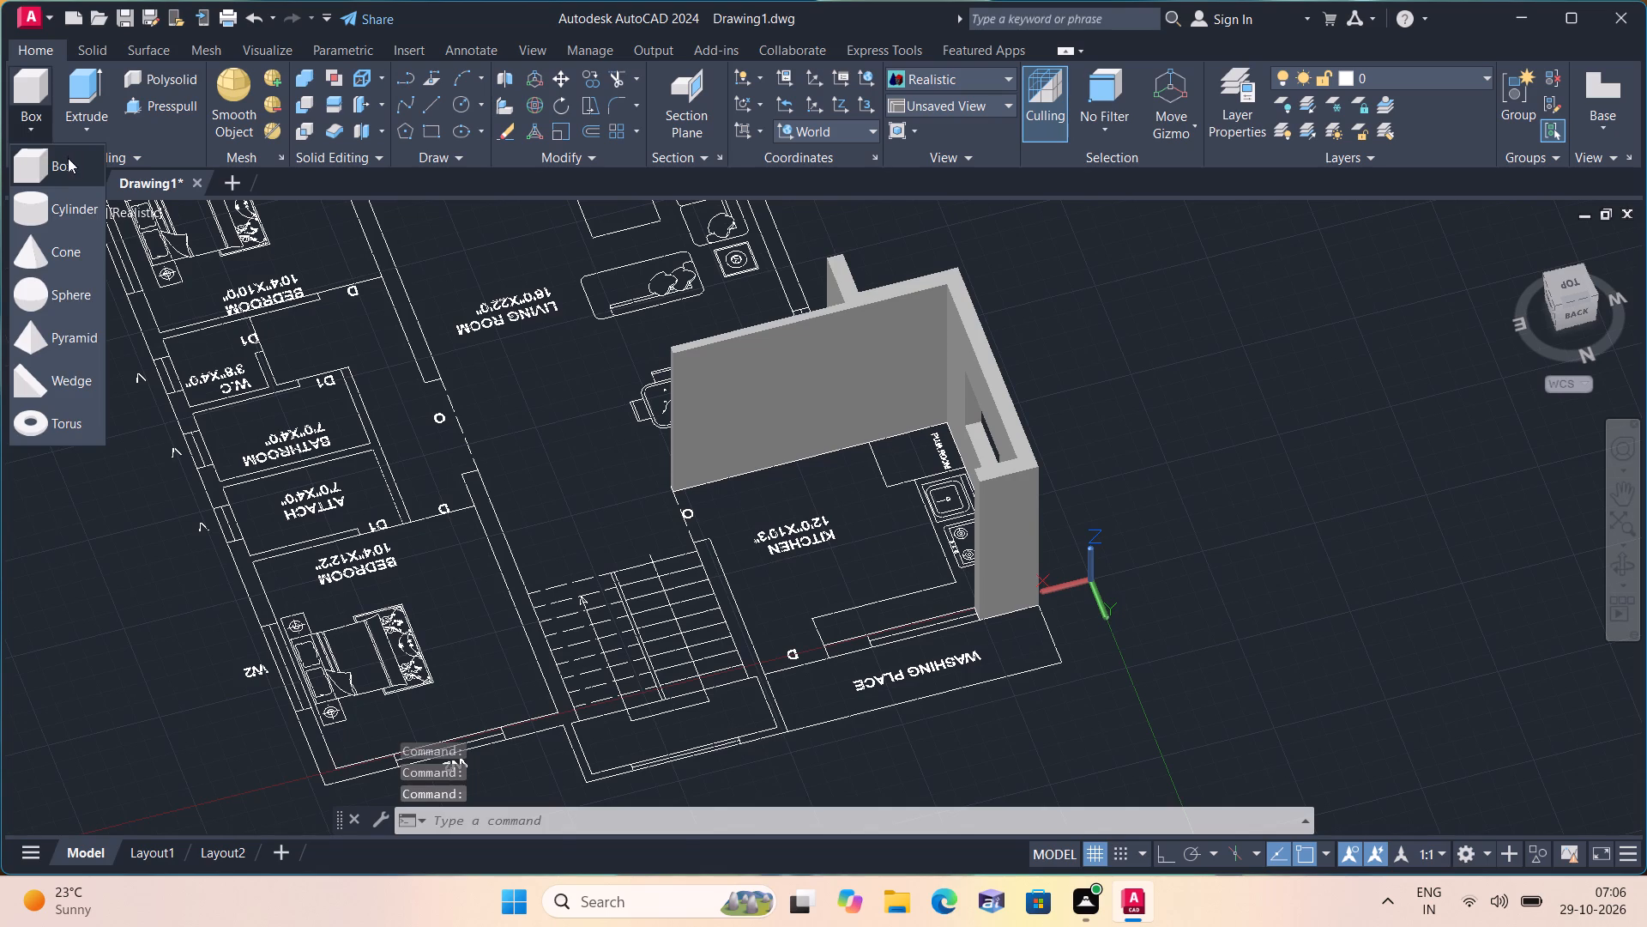
{"action": "left_click", "coordinate": [53, 160]}
{"action": "scroll", "coordinate": [903, 644], "scroll_direction": "up", "scroll_amount": 3}
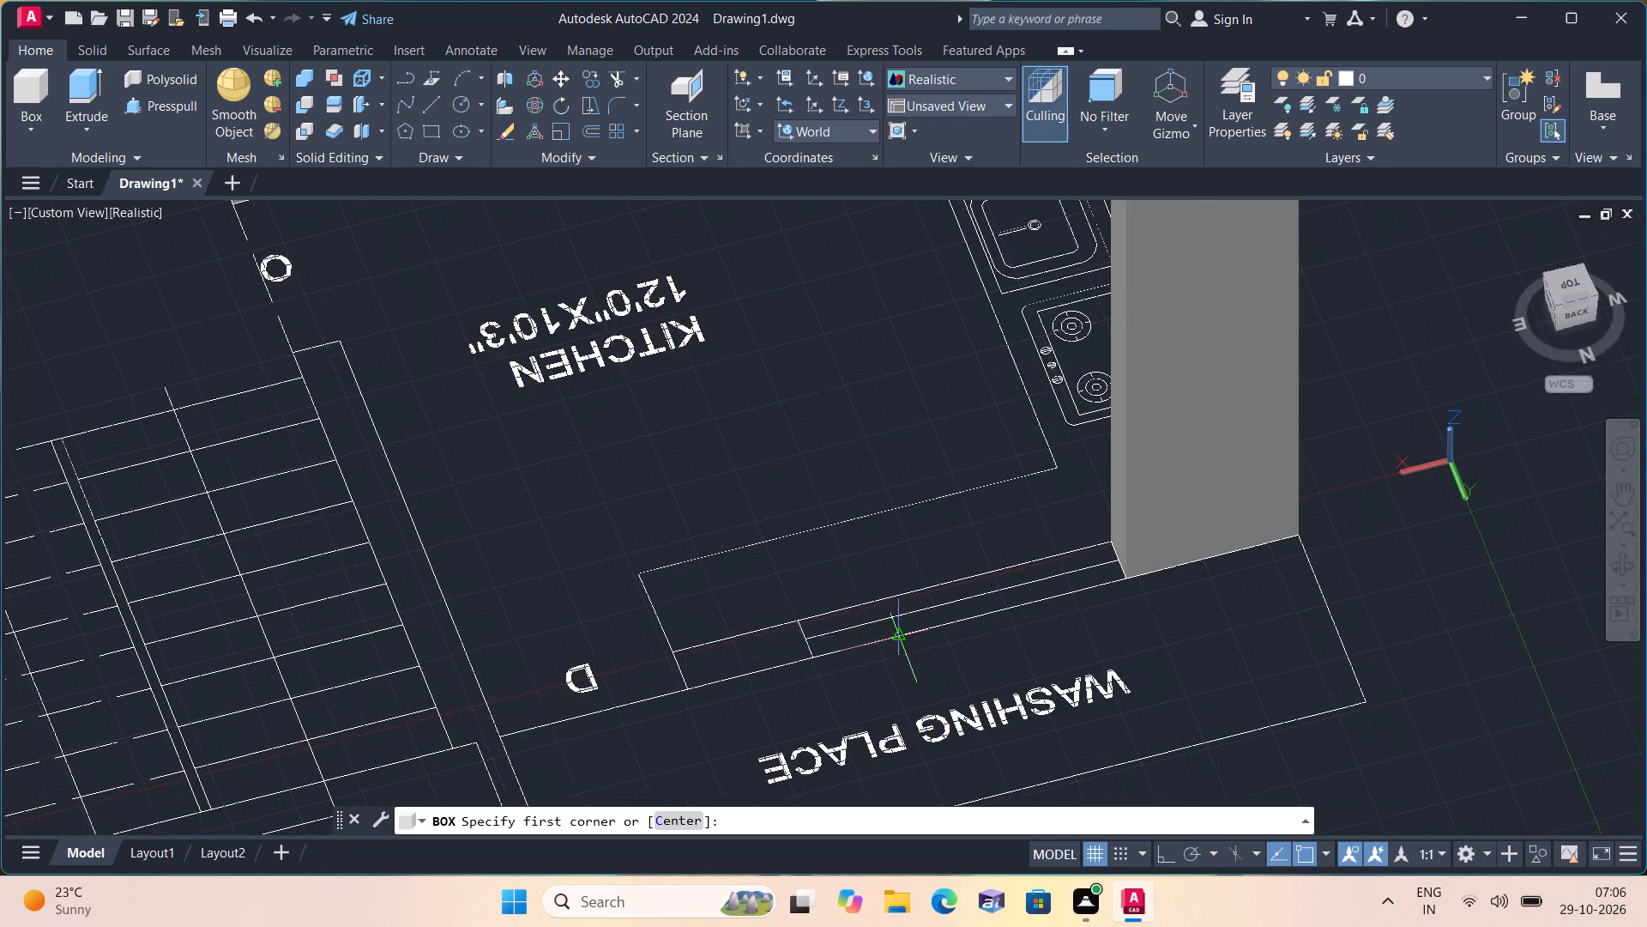
{"action": "scroll", "coordinate": [847, 625], "scroll_direction": "up", "scroll_amount": 1}
{"action": "left_click", "coordinate": [780, 617]}
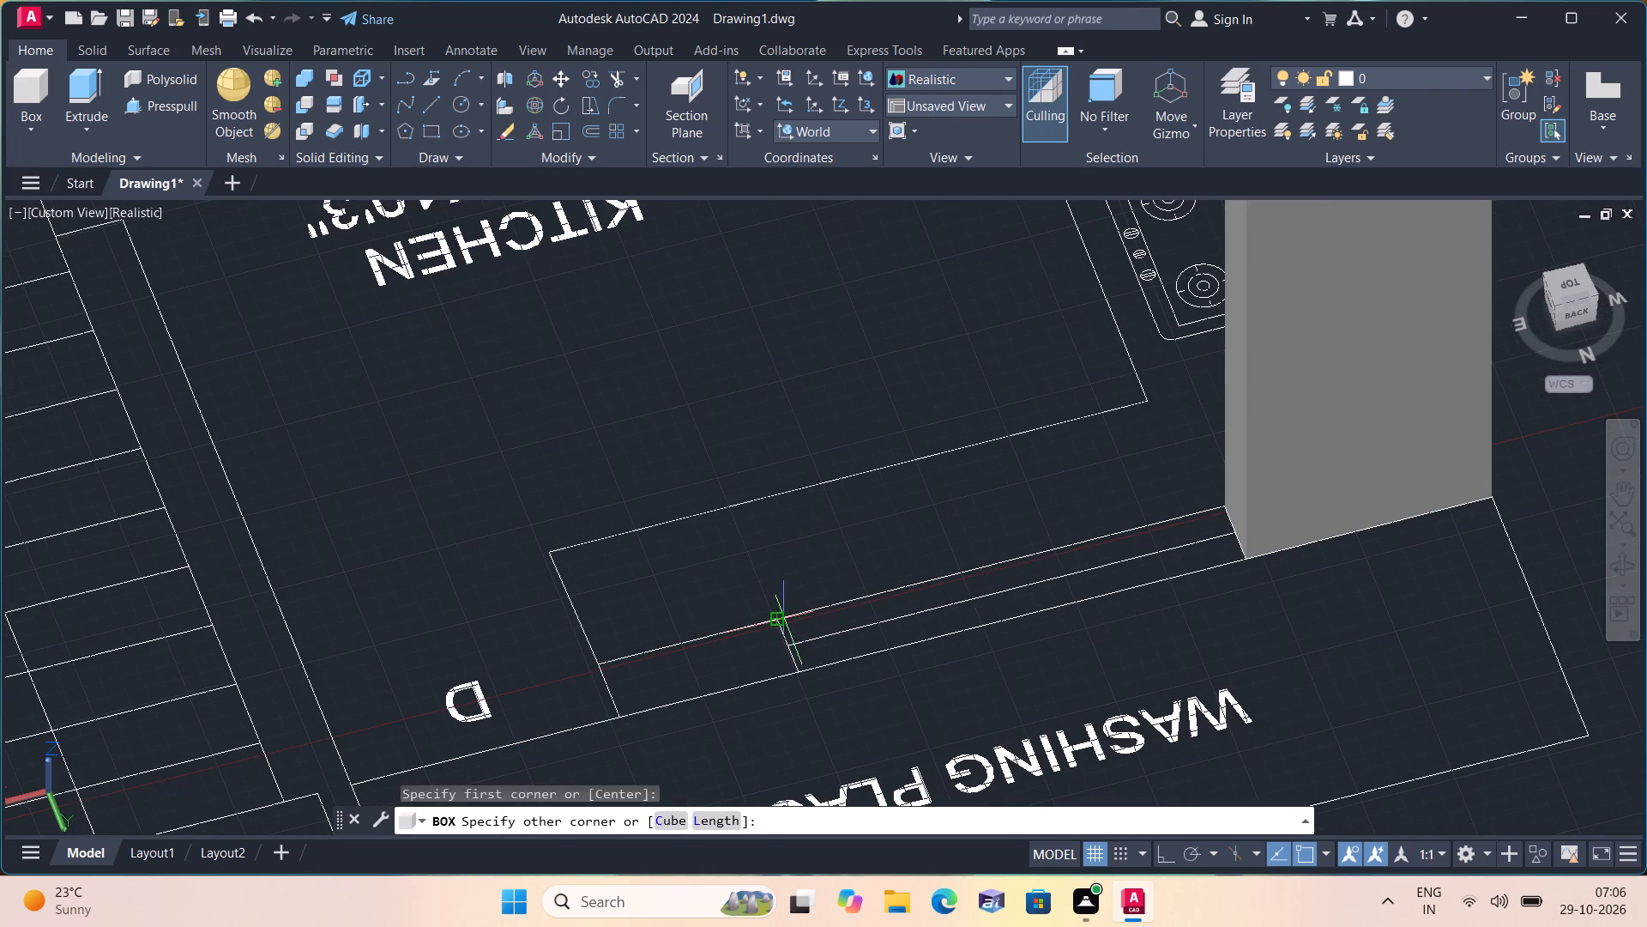
{"action": "left_click", "coordinate": [1240, 554]}
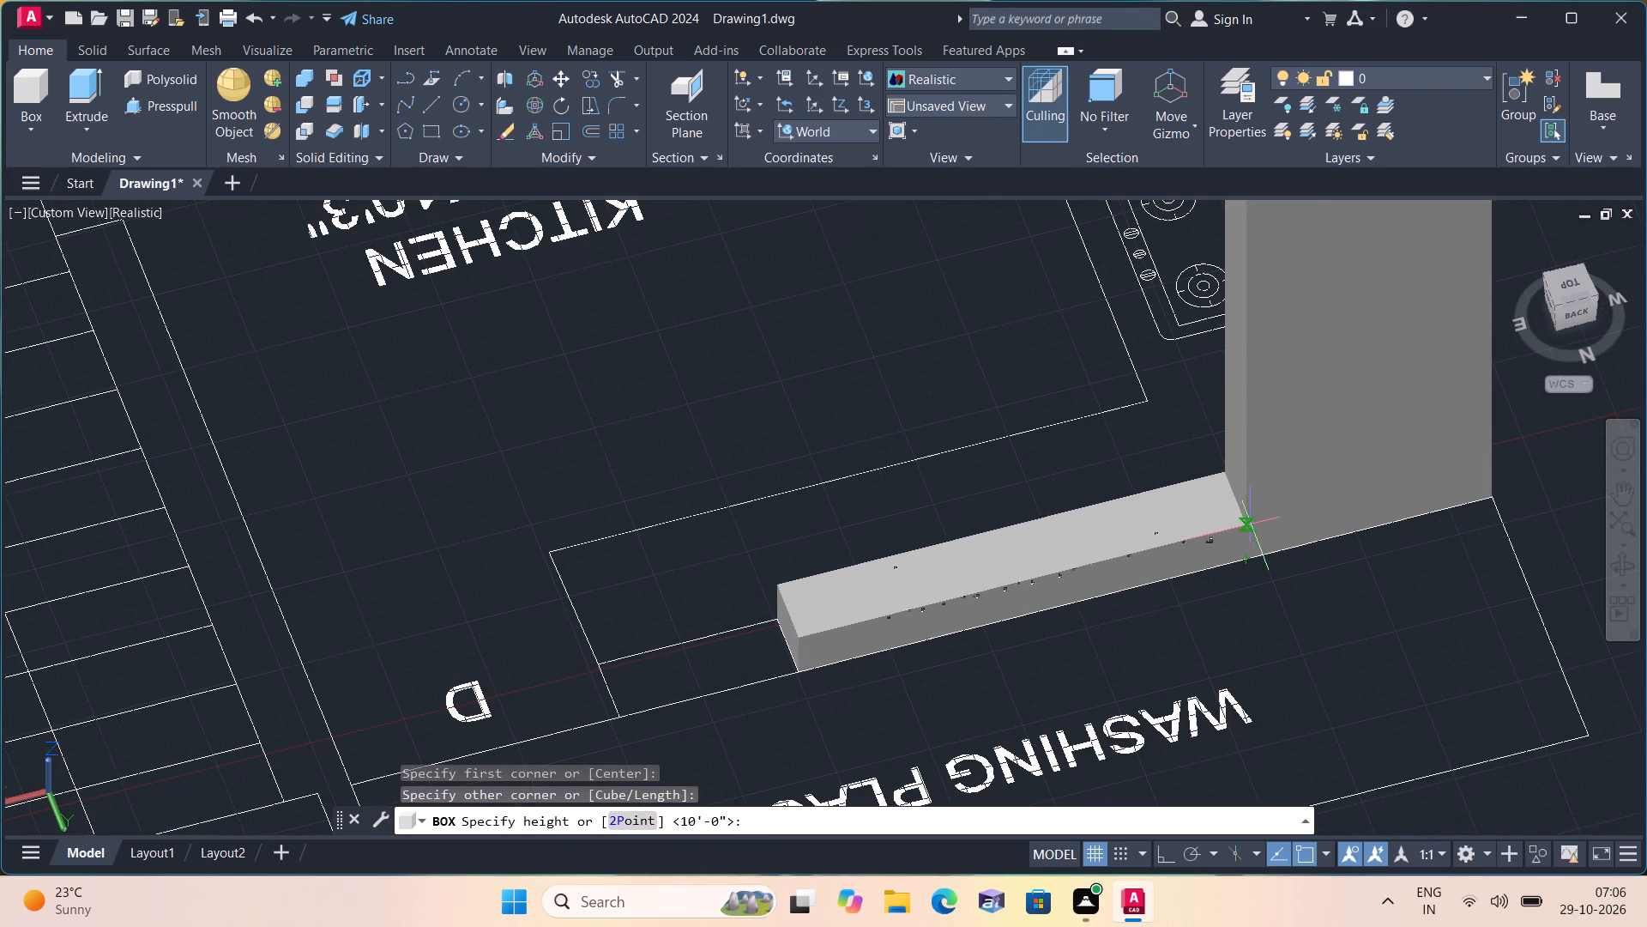
{"action": "type", "text": "3'"}
{"action": "key", "text": "space"}
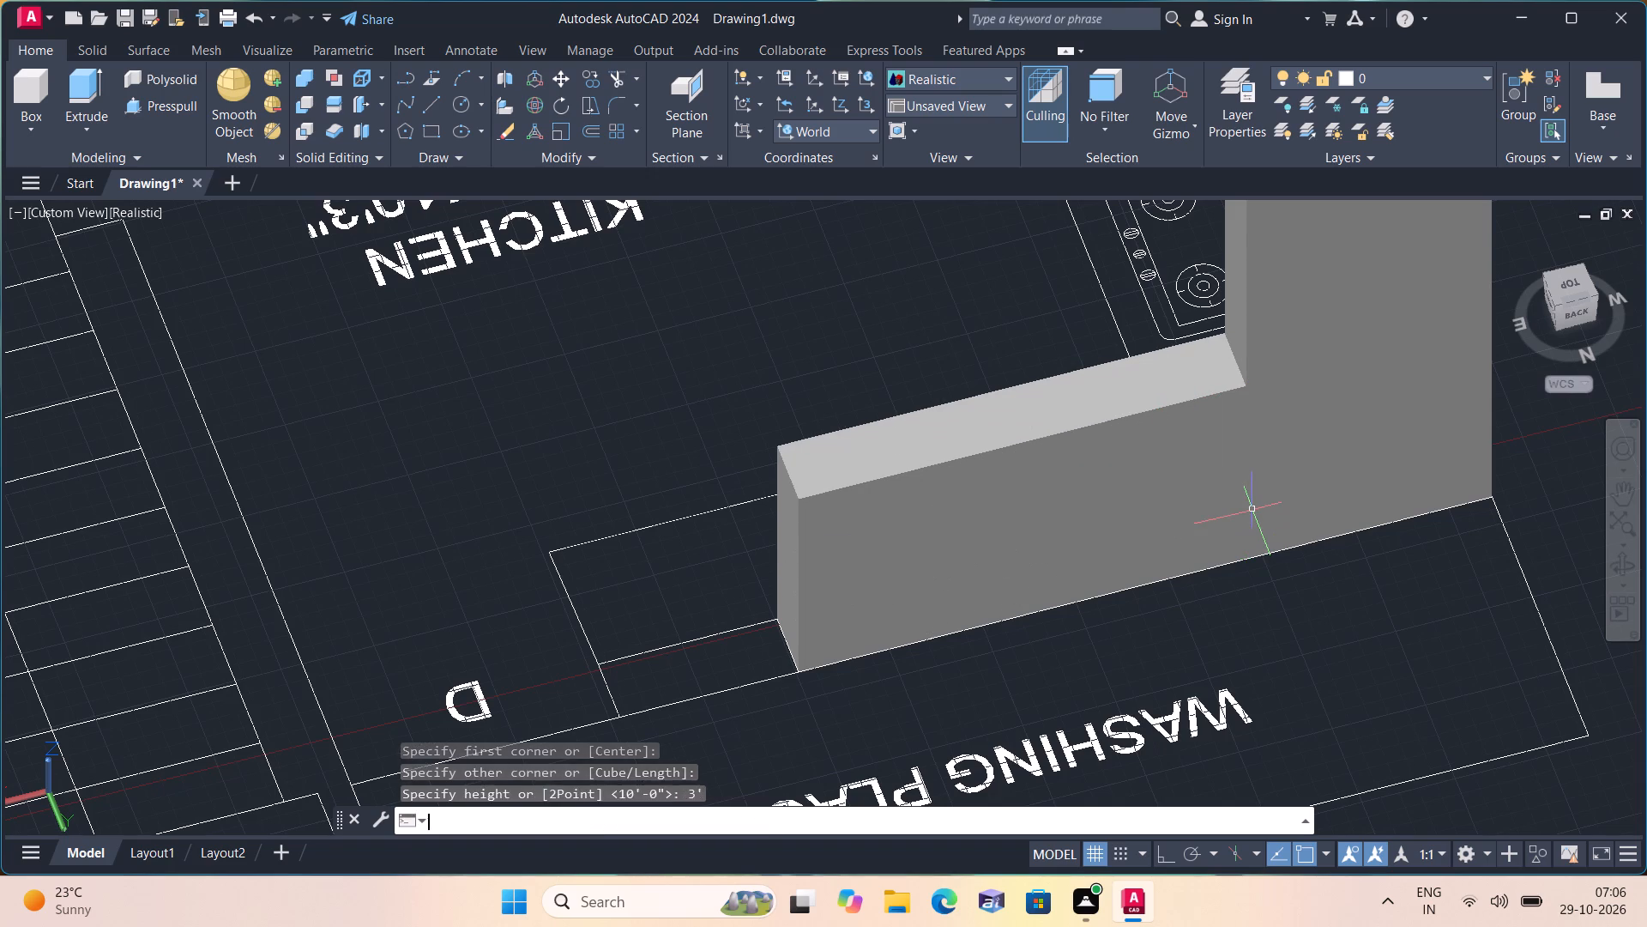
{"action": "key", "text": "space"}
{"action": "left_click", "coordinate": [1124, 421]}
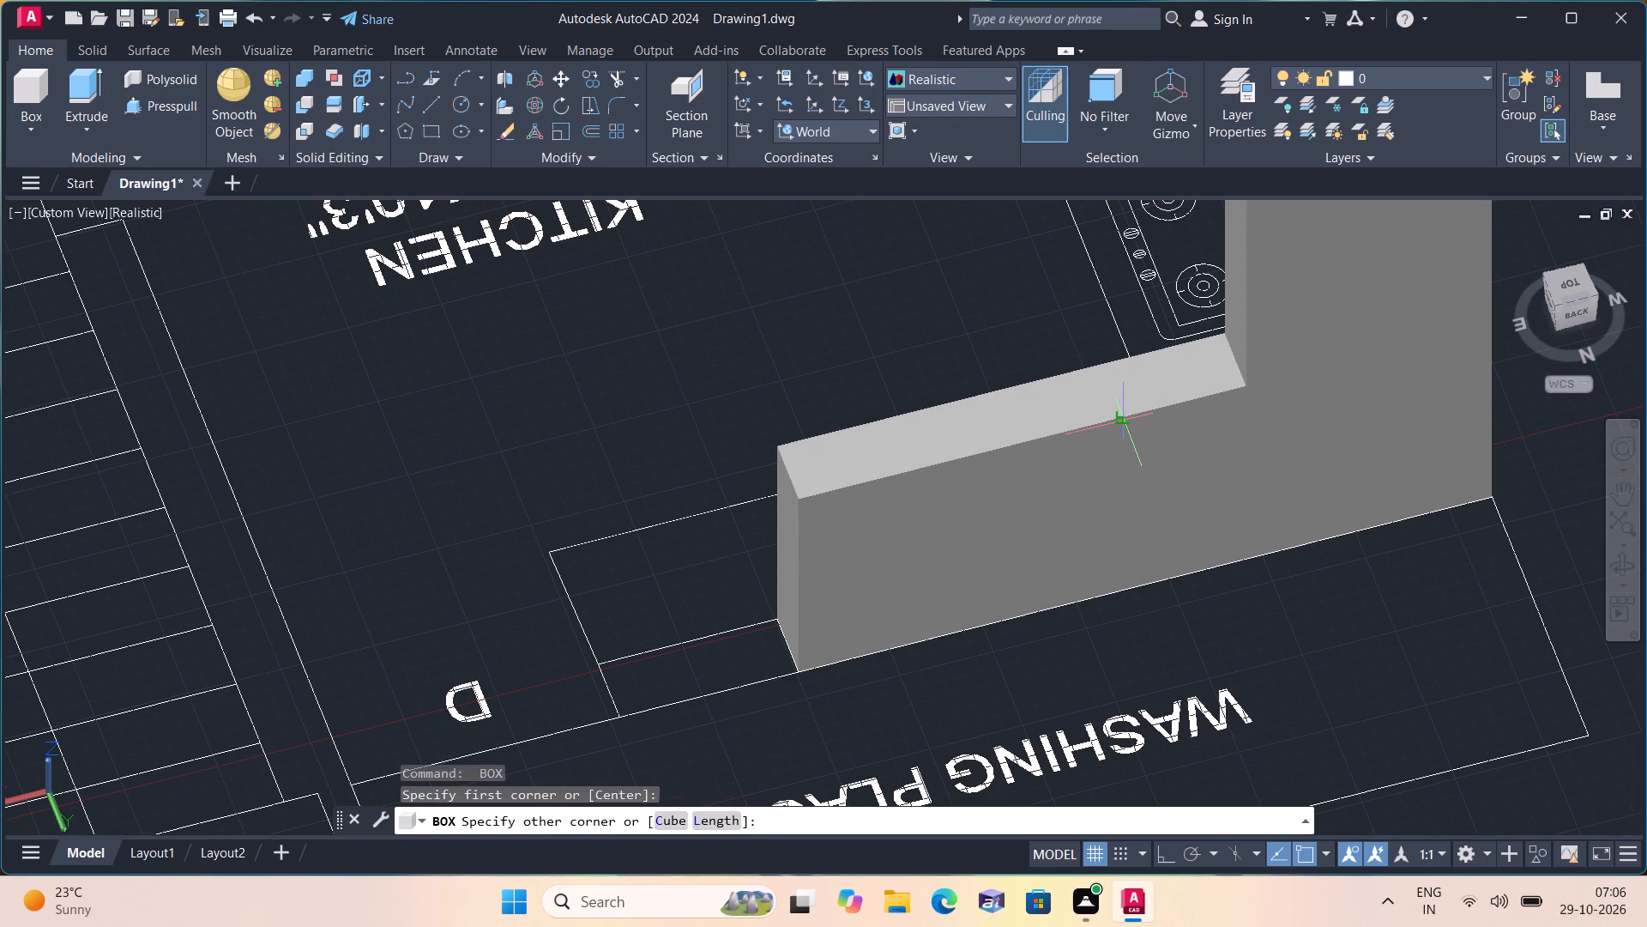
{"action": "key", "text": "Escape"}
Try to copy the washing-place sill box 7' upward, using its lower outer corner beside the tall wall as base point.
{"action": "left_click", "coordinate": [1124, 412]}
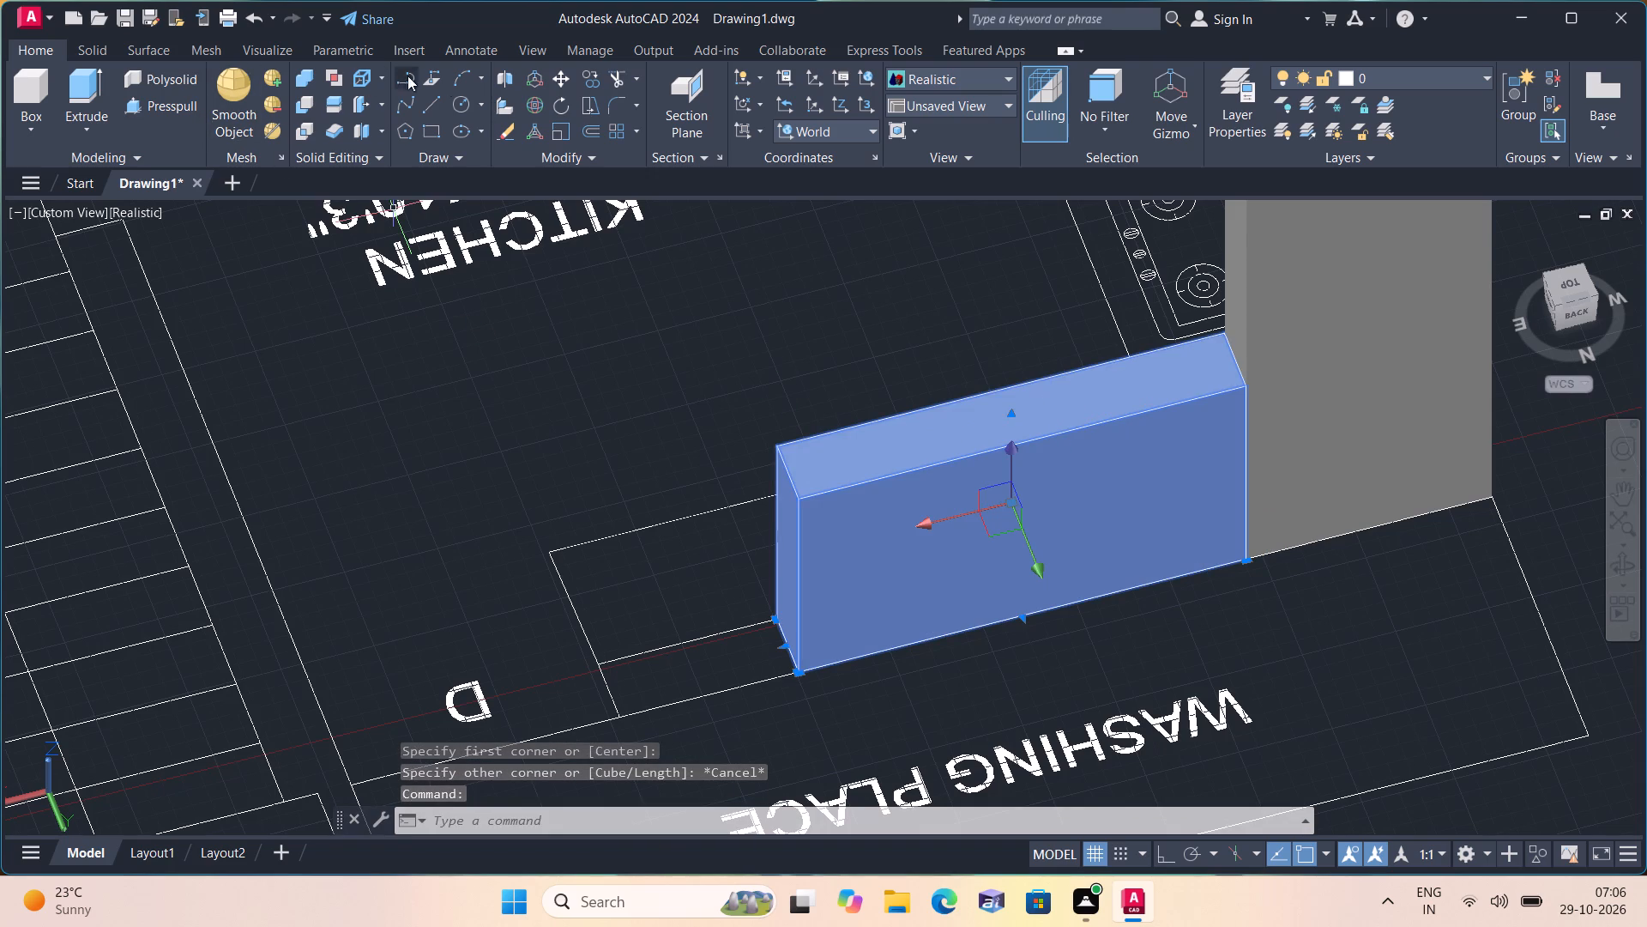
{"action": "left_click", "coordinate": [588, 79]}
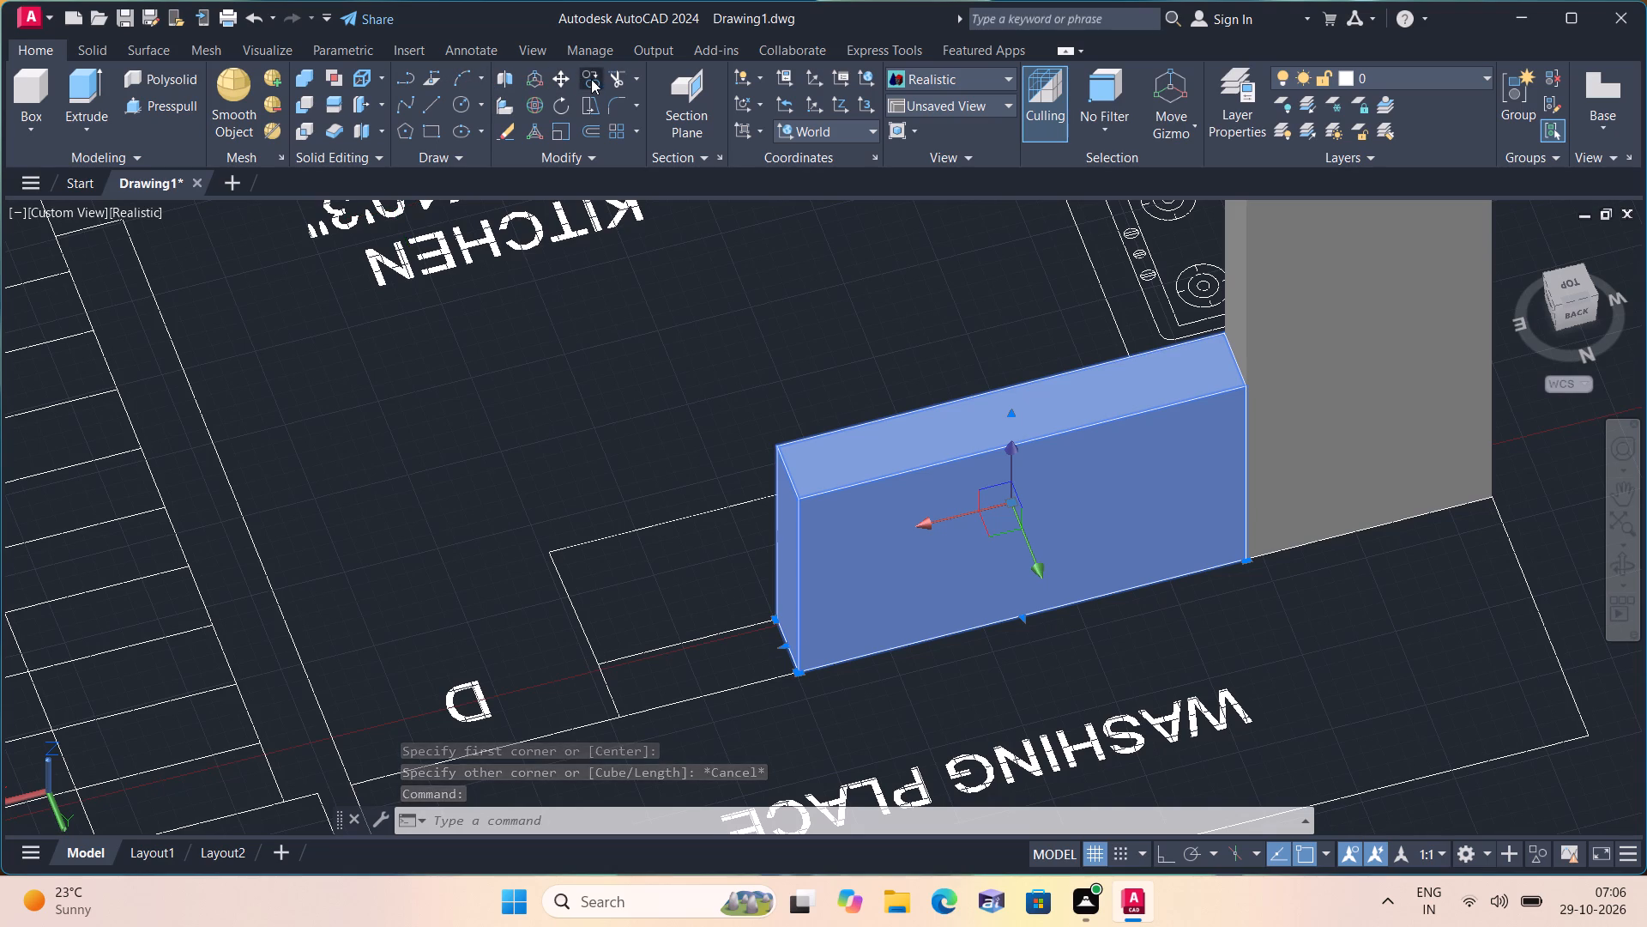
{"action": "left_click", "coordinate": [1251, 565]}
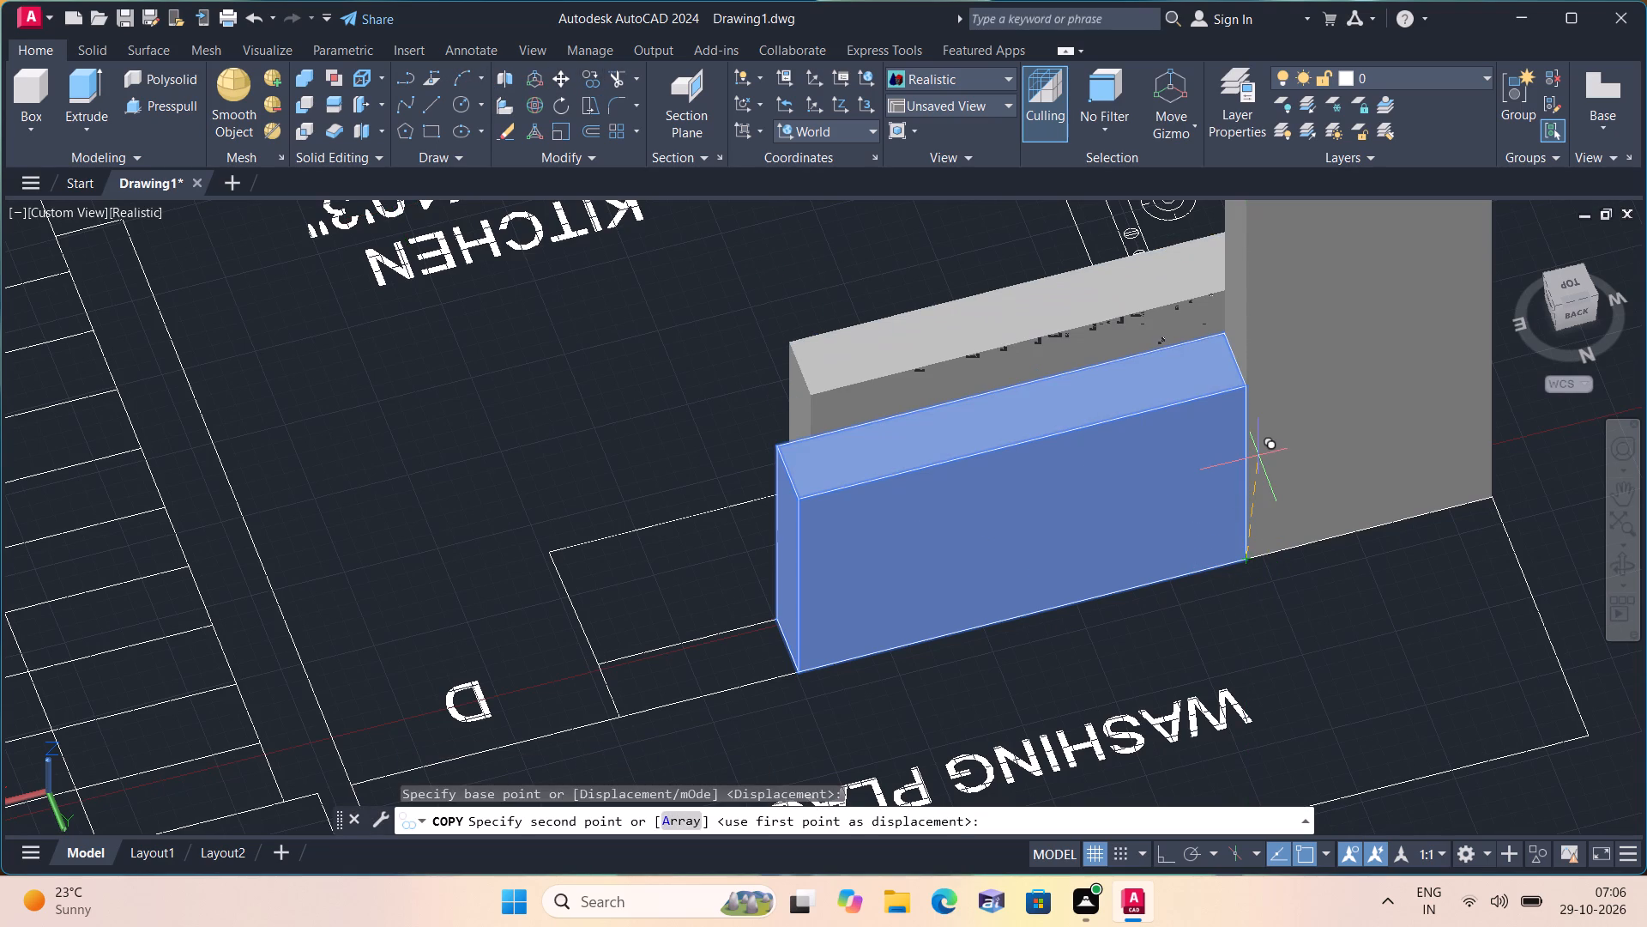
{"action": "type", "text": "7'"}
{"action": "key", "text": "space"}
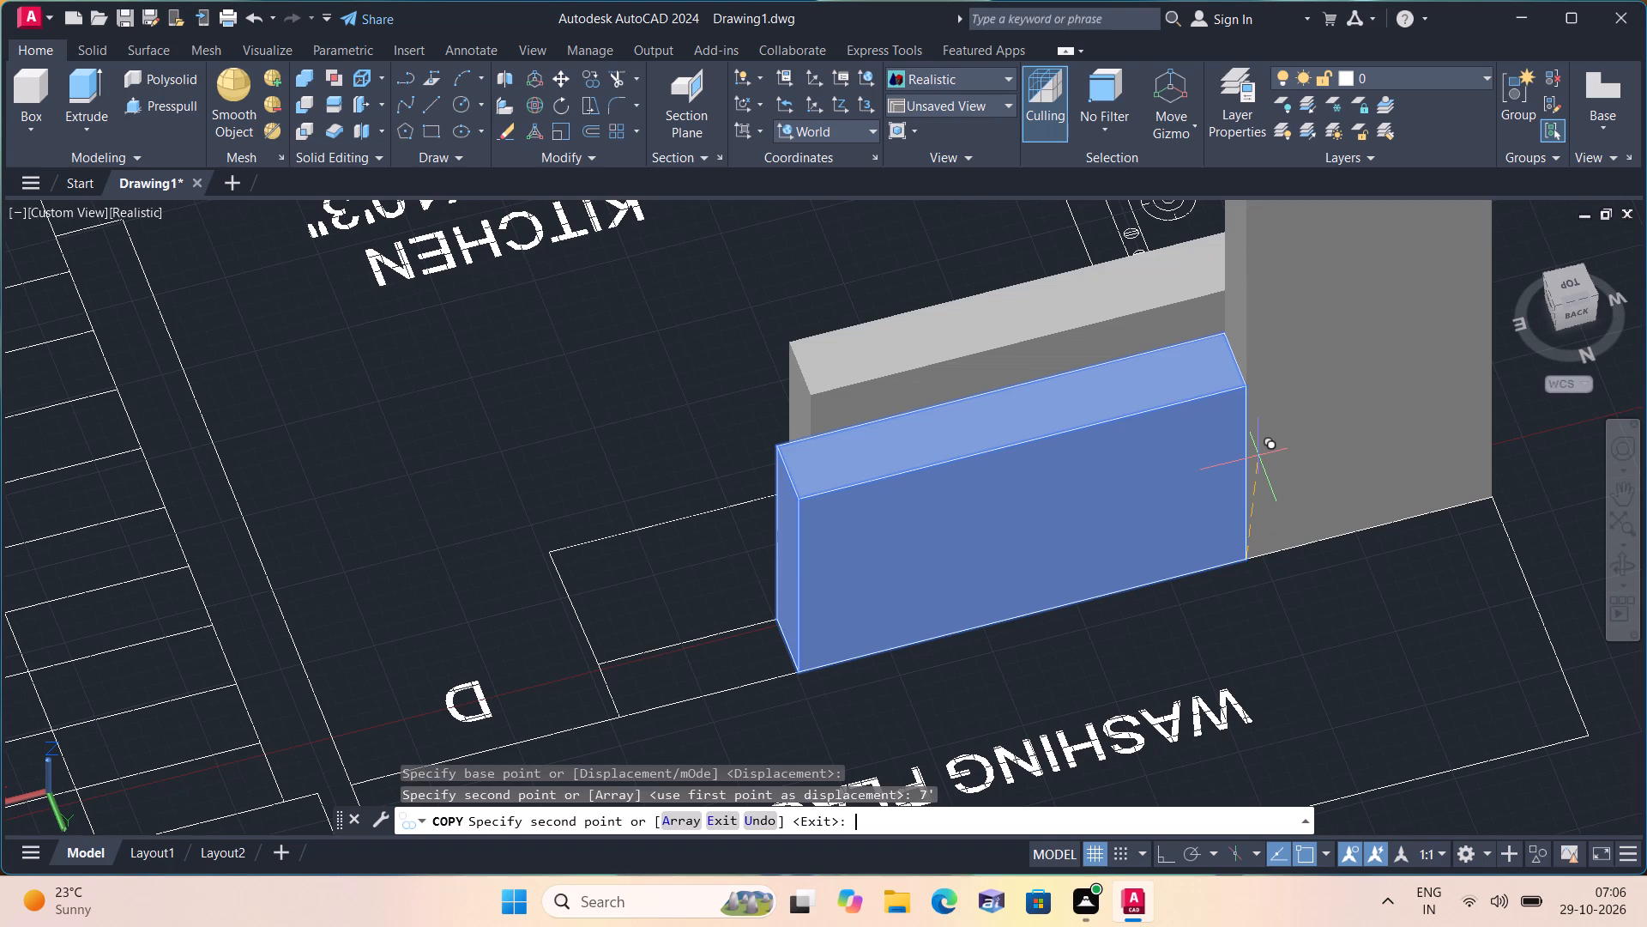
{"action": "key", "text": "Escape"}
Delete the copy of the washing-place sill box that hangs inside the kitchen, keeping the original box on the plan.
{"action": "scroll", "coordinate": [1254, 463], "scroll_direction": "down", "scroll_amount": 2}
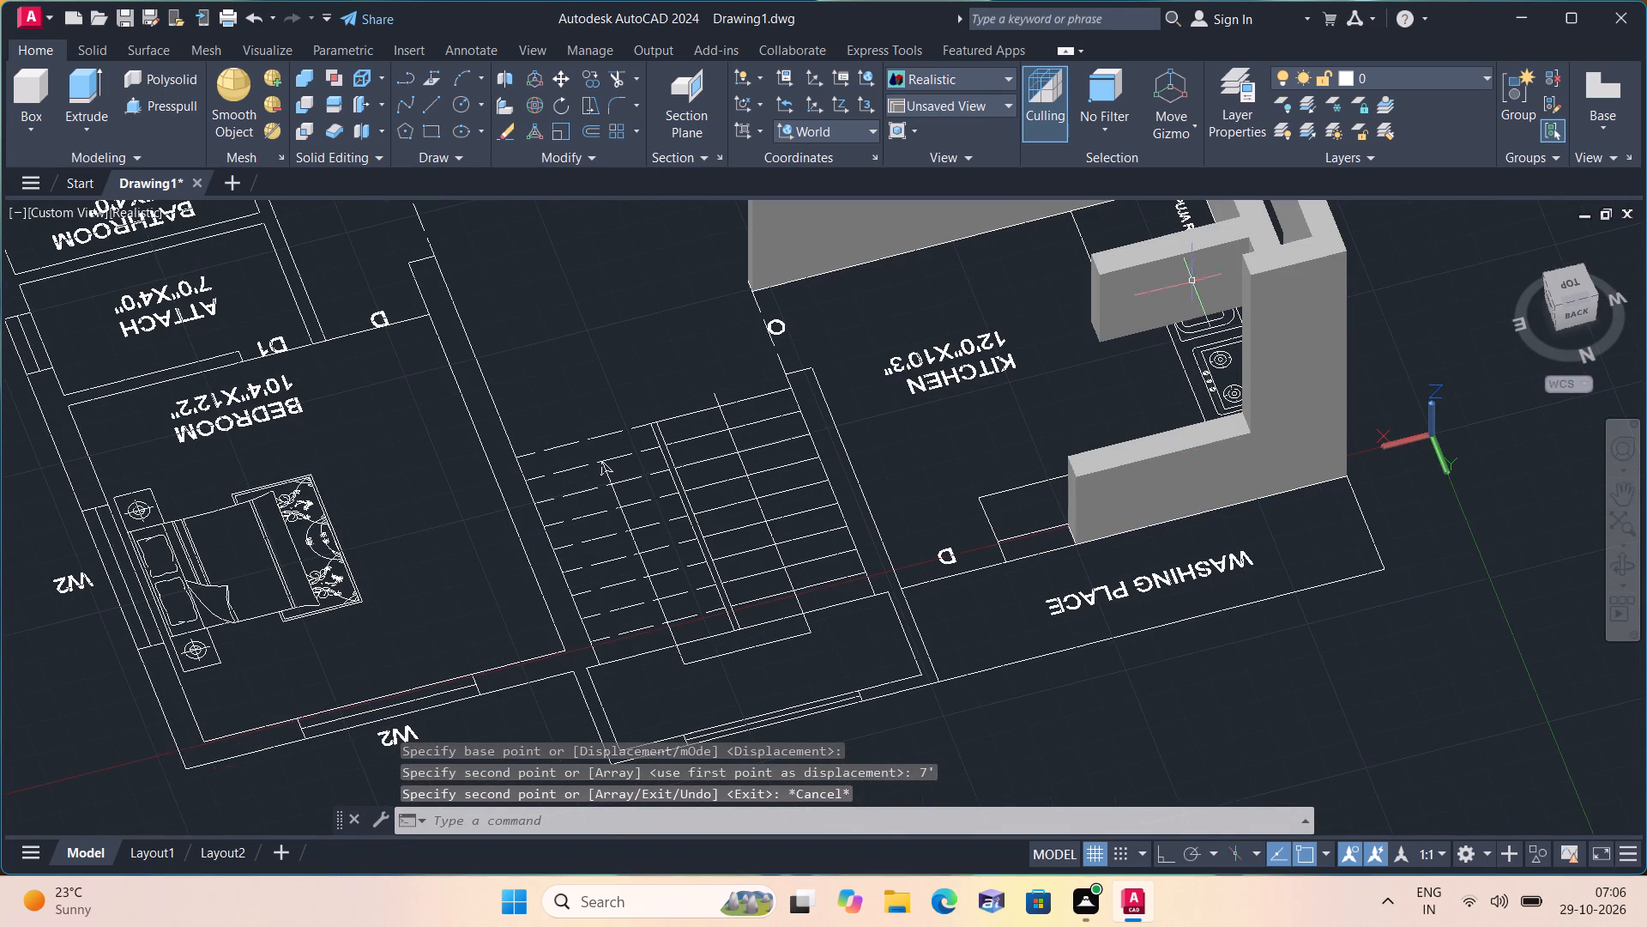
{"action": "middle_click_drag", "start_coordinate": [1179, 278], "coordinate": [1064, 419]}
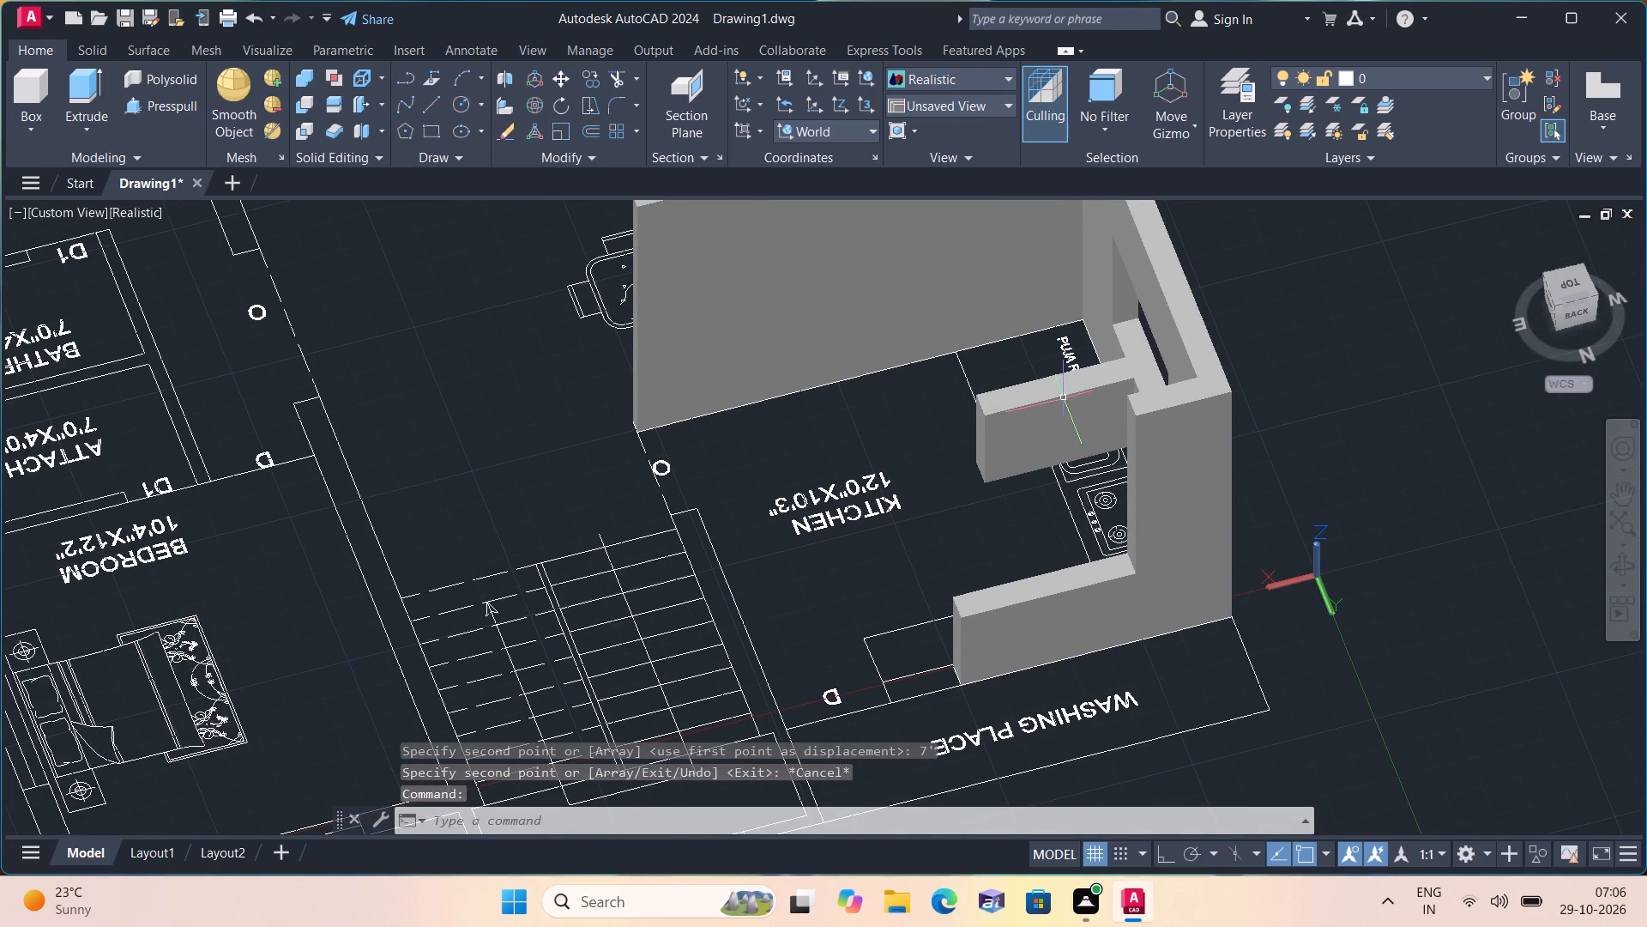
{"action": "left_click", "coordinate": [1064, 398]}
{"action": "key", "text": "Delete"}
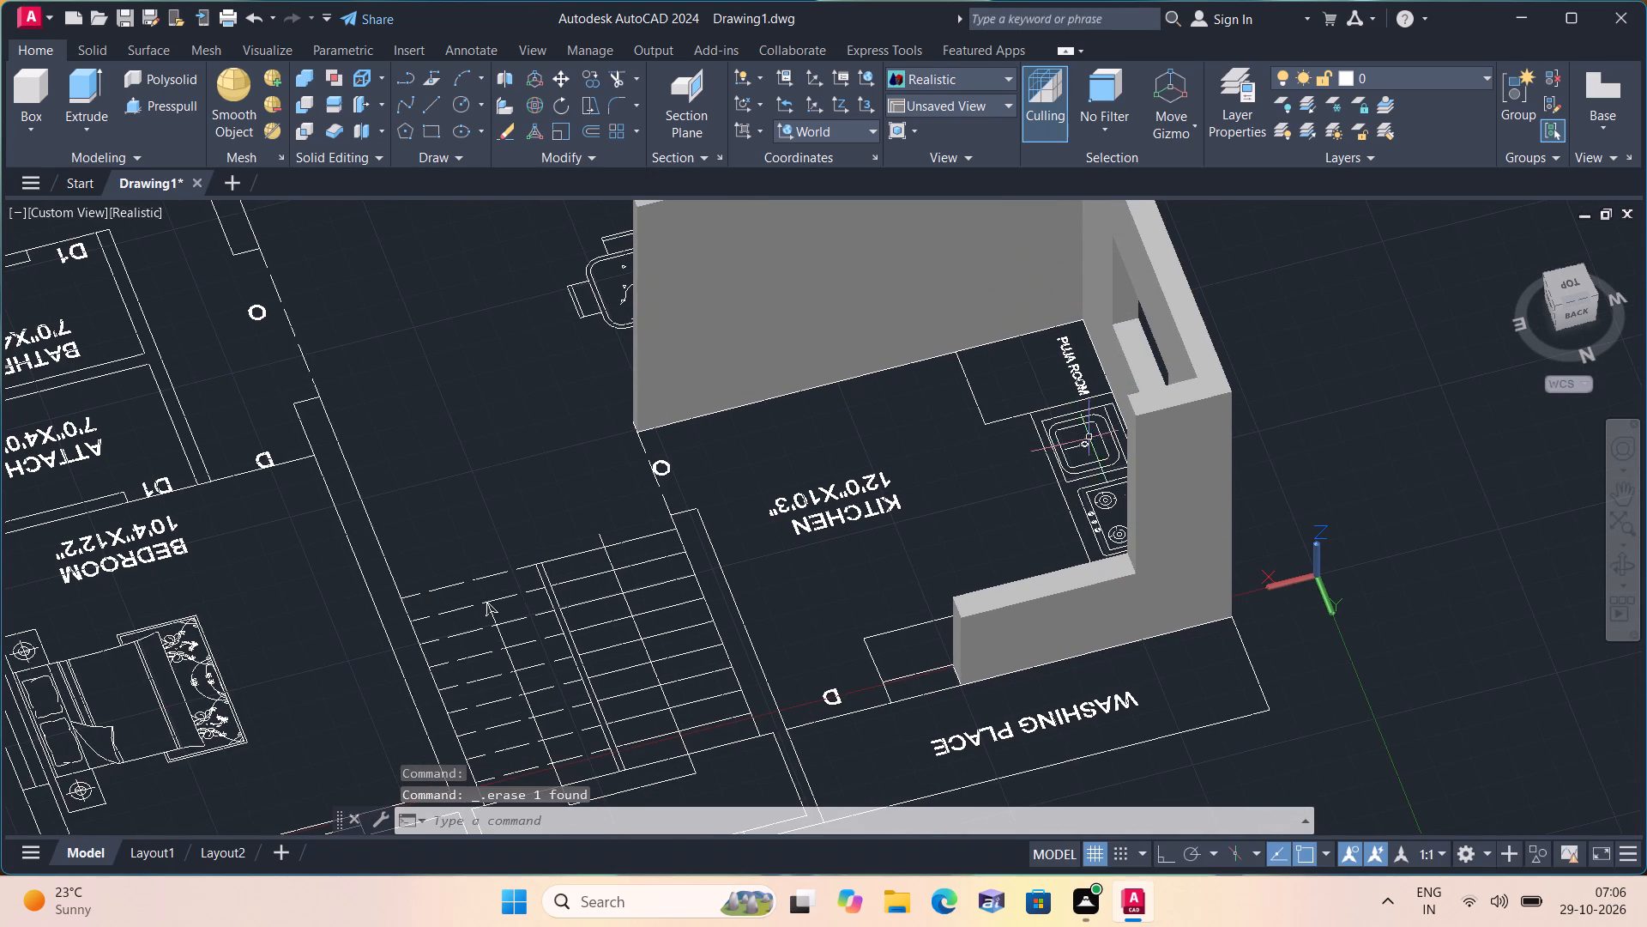
With Ortho on, copy the washing-place sill box 7' straight up, using its lower outer corner beside the tall wall as base point.
{"action": "middle_click_drag", "start_coordinate": [1173, 572], "coordinate": [1072, 536], "text": "shift"}
{"action": "scroll", "coordinate": [1077, 544], "scroll_direction": "down", "scroll_amount": 1, "text": "shift"}
{"action": "middle_click_drag", "start_coordinate": [1012, 639], "coordinate": [996, 518]}
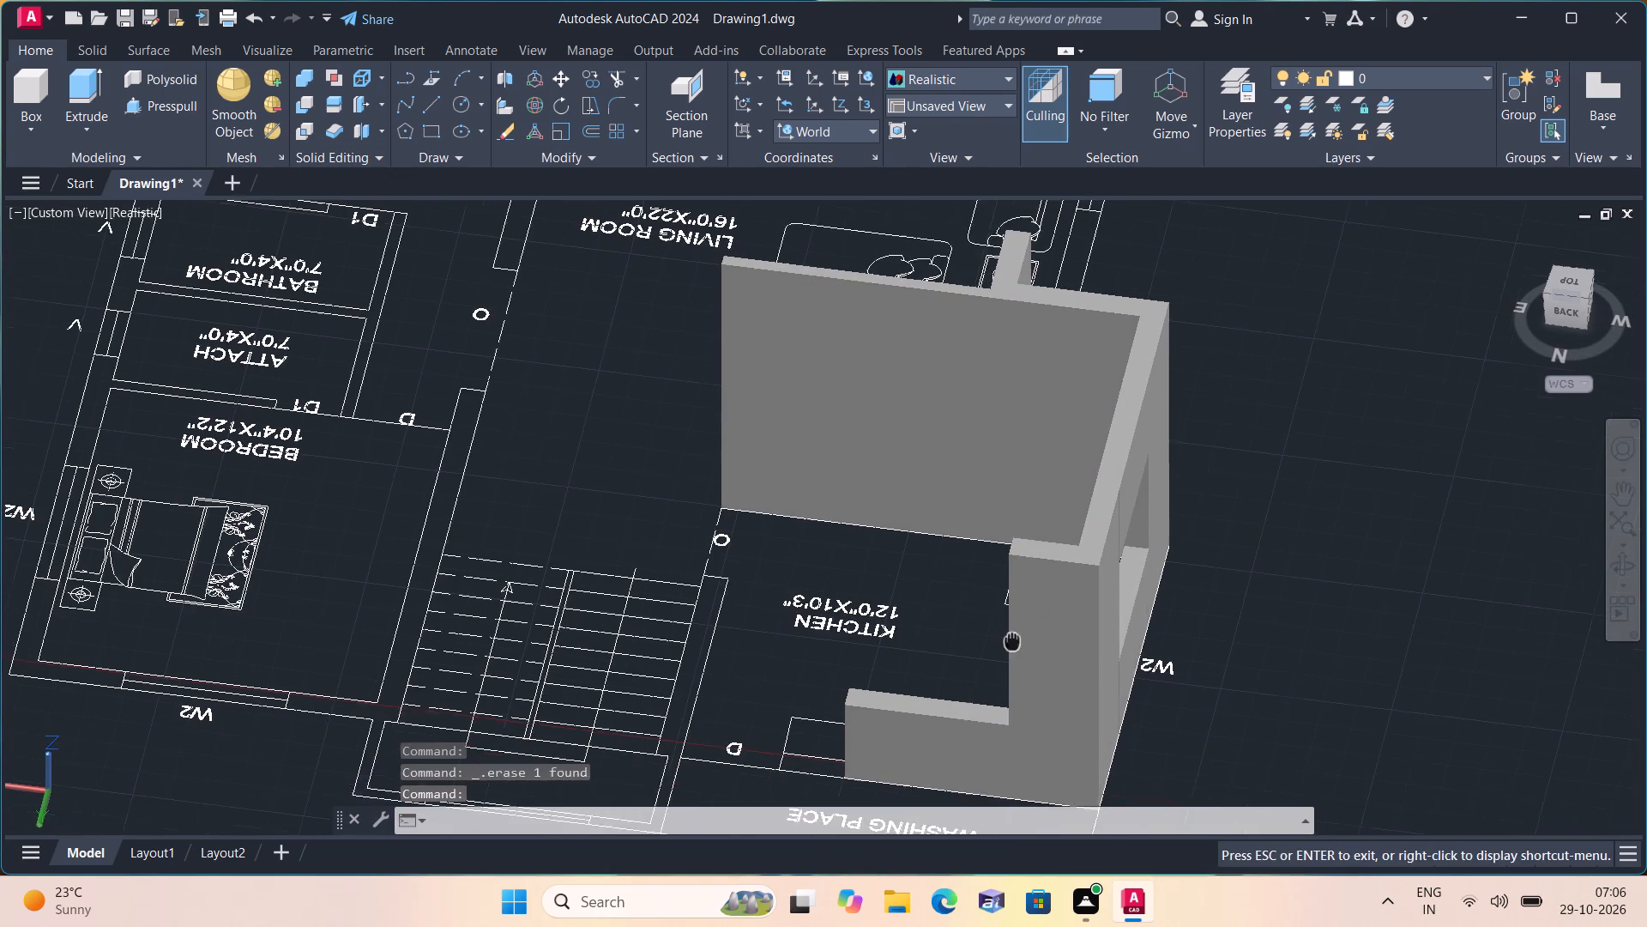
{"action": "middle_click_drag", "start_coordinate": [996, 518], "coordinate": [1006, 403]}
{"action": "scroll", "coordinate": [1006, 403], "scroll_direction": "up", "scroll_amount": 1}
{"action": "scroll", "coordinate": [1032, 603], "scroll_direction": "up", "scroll_amount": 1}
{"action": "middle_click_drag", "start_coordinate": [1023, 621], "coordinate": [1067, 512], "text": "shift"}
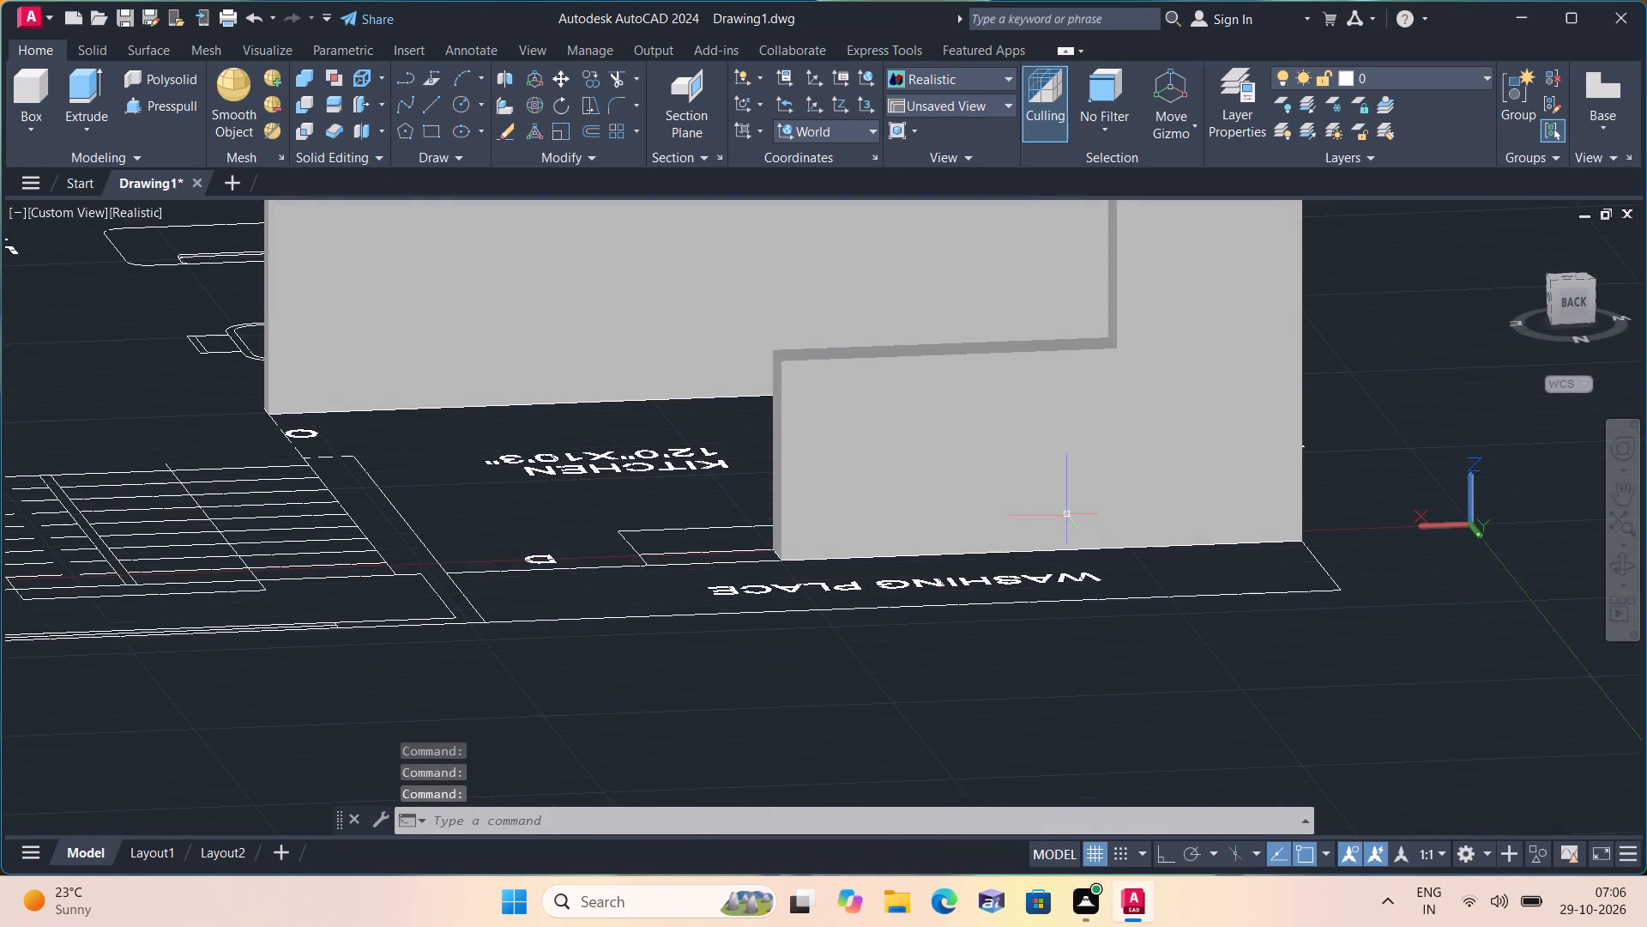
{"action": "left_click", "coordinate": [1047, 352]}
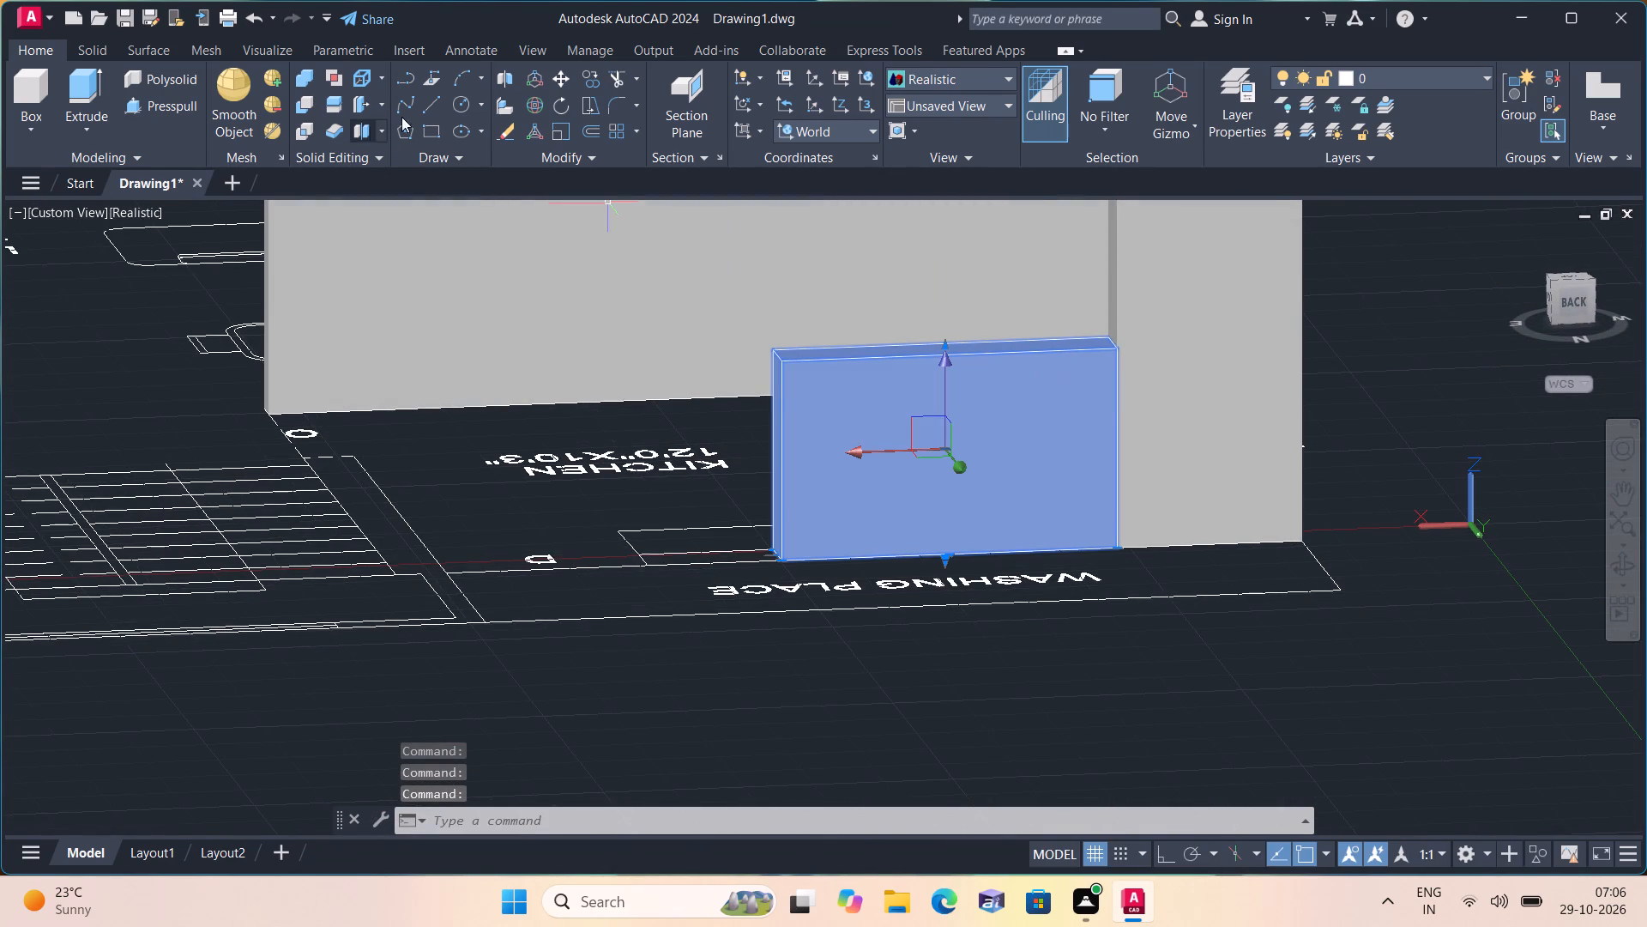
{"action": "left_click", "coordinate": [586, 76]}
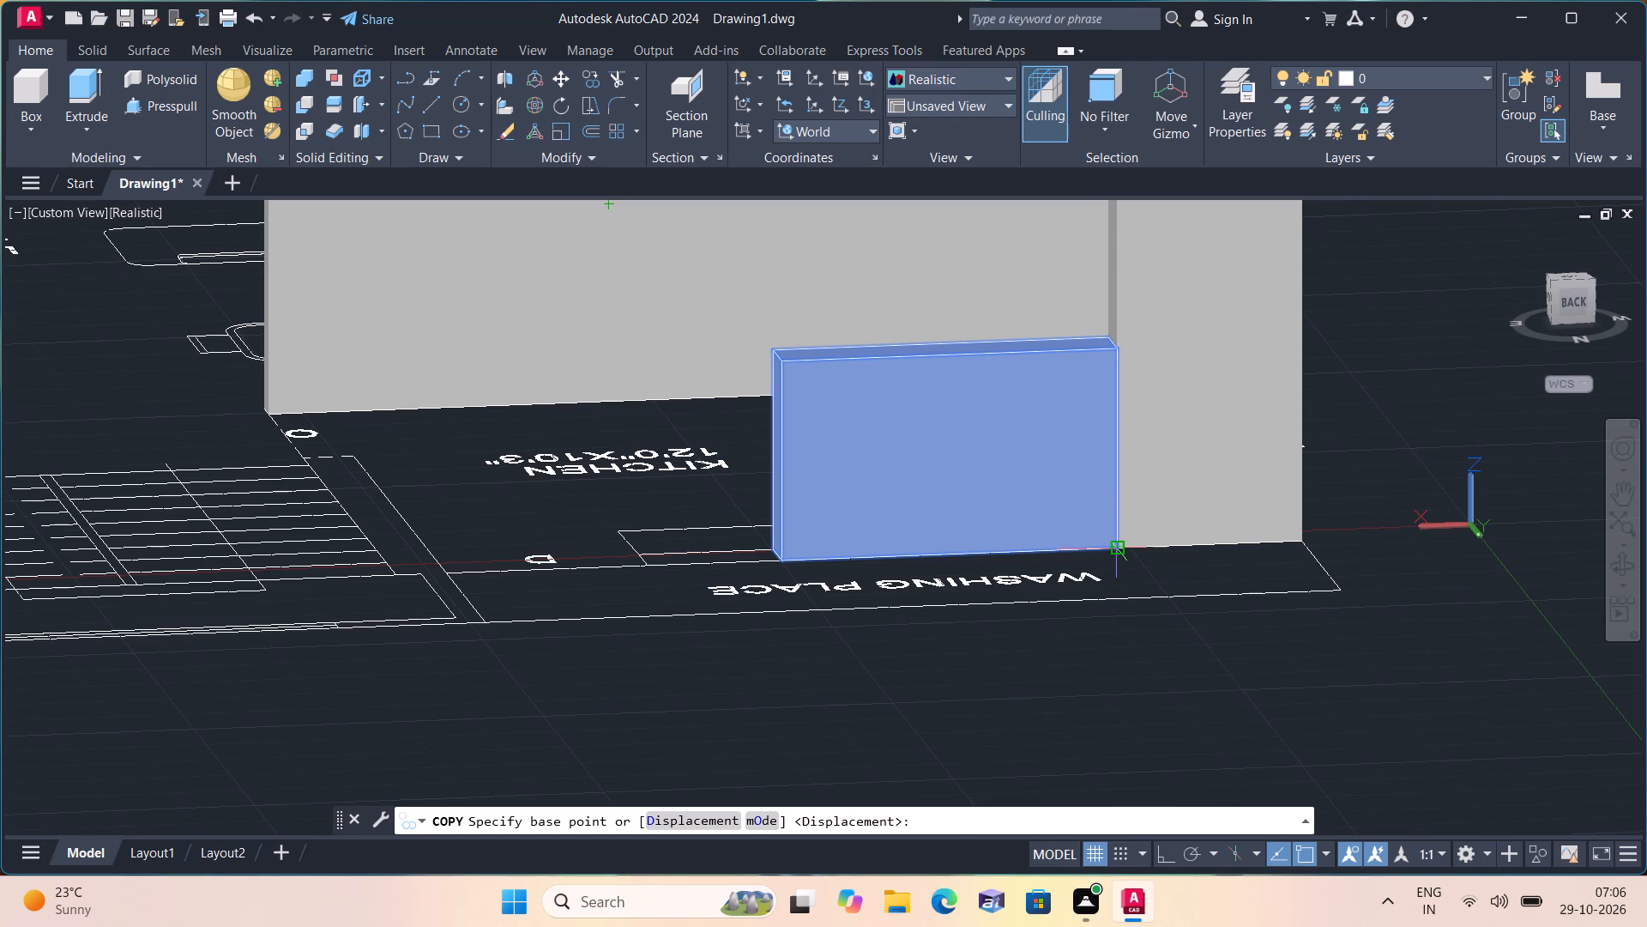
{"action": "left_click", "coordinate": [1124, 553]}
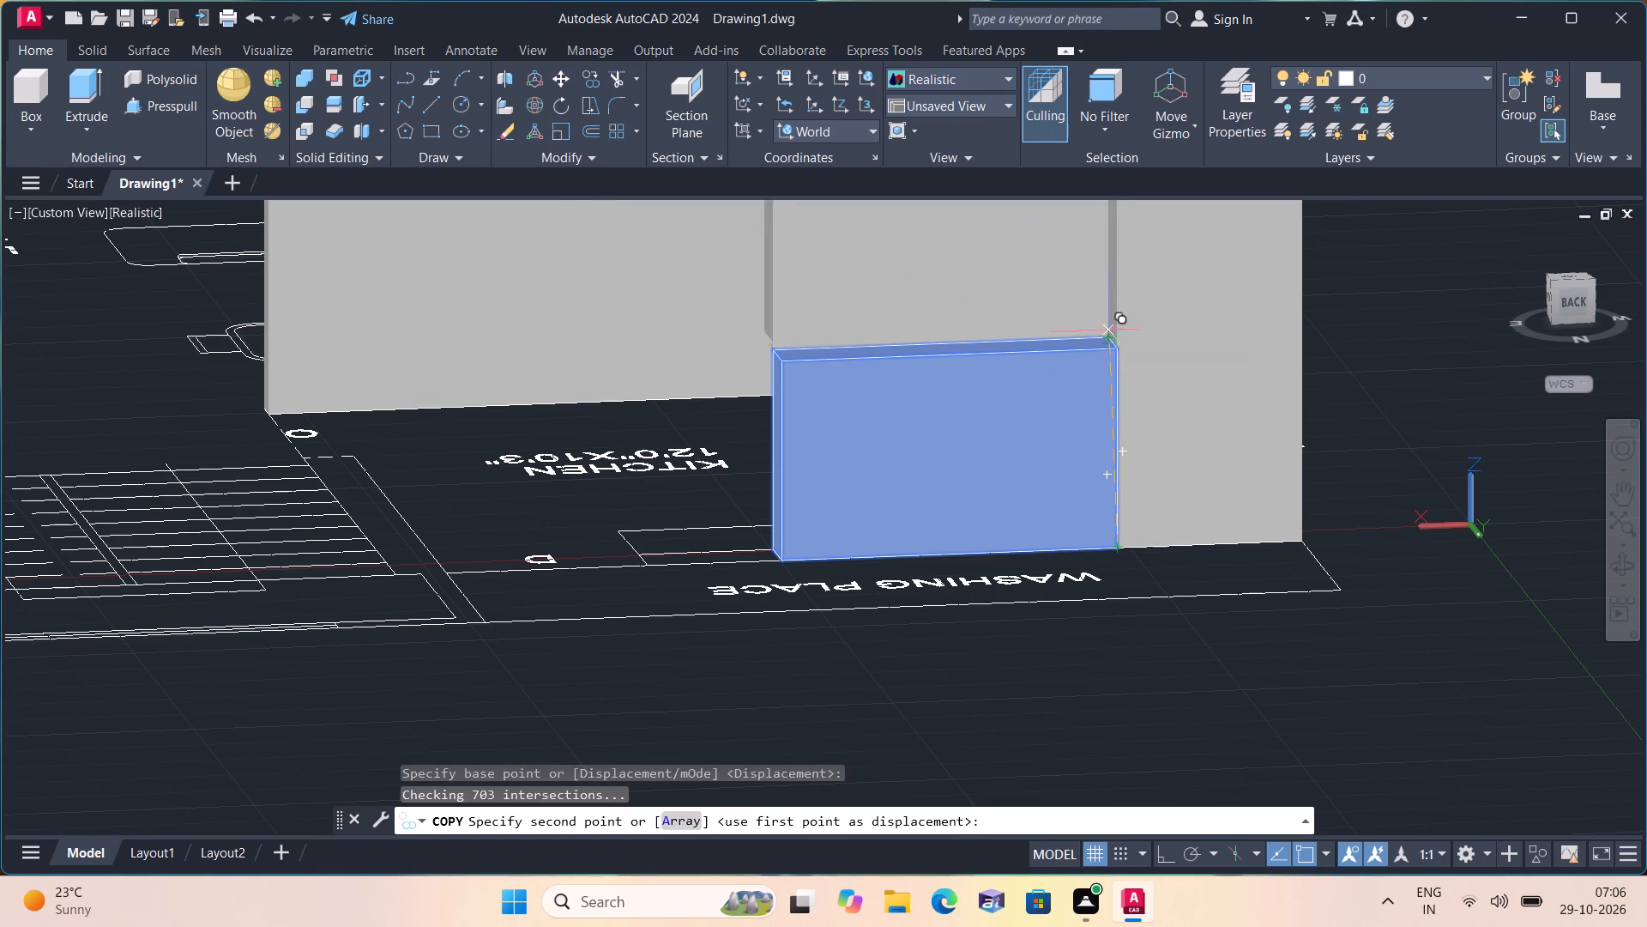
{"action": "scroll", "coordinate": [1110, 332], "scroll_direction": "down", "scroll_amount": 1}
{"action": "type", "text": "7'"}
{"action": "middle_click_drag", "start_coordinate": [1112, 318], "coordinate": [1117, 443]}
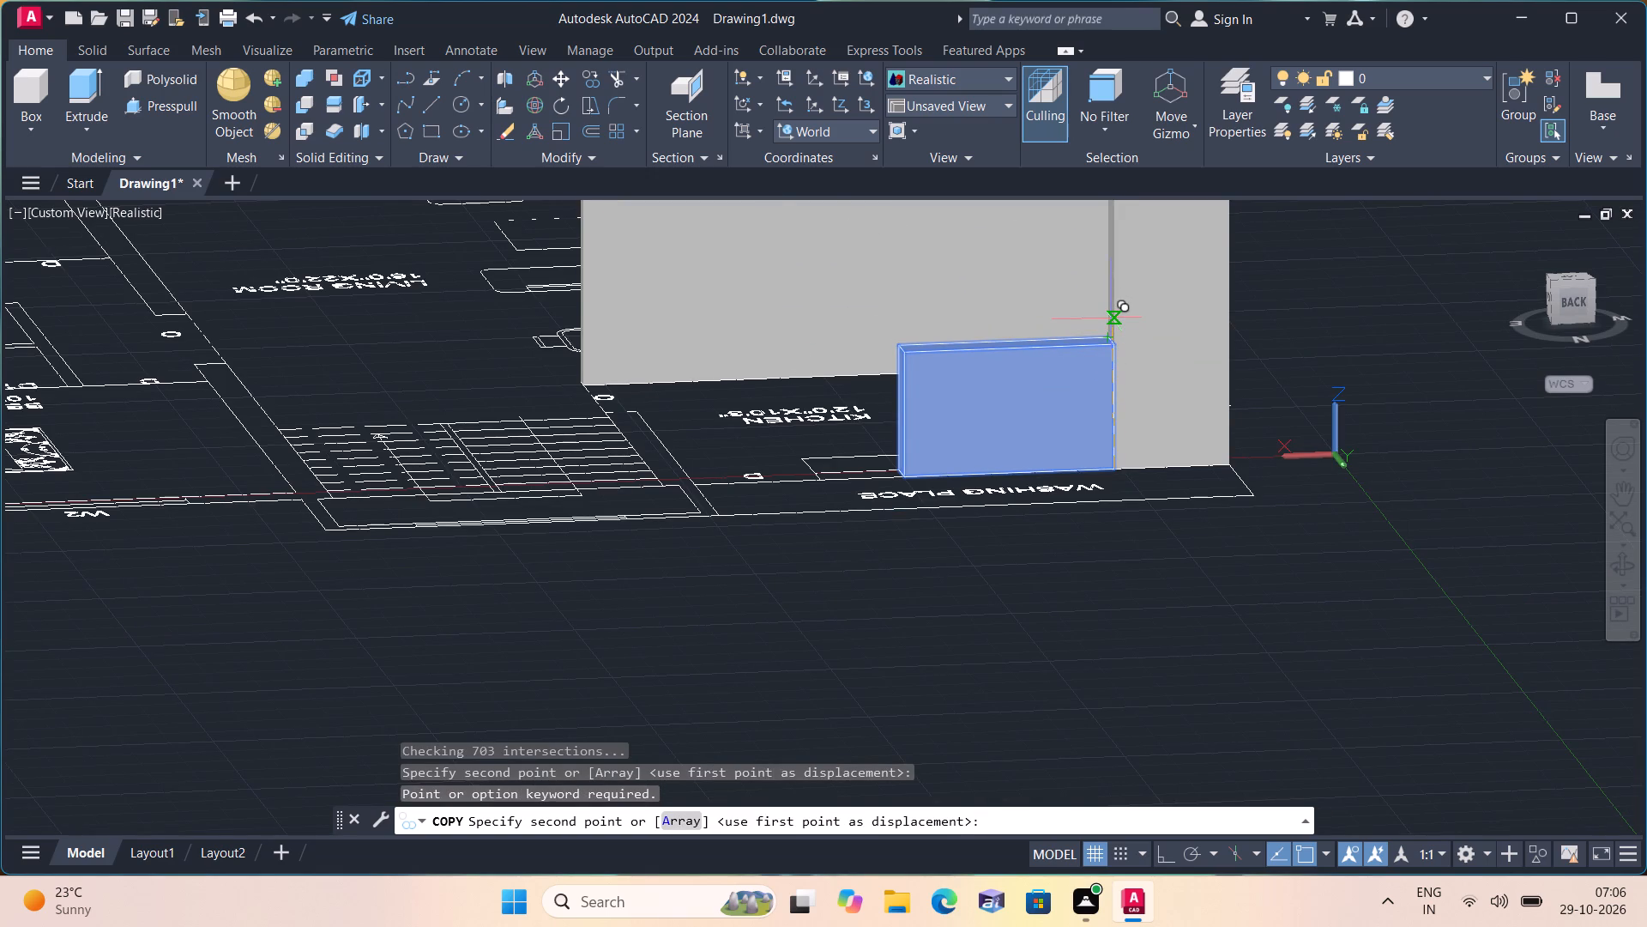
{"action": "middle_click_drag", "start_coordinate": [1117, 443], "coordinate": [1120, 470]}
{"action": "key", "text": "F8"}
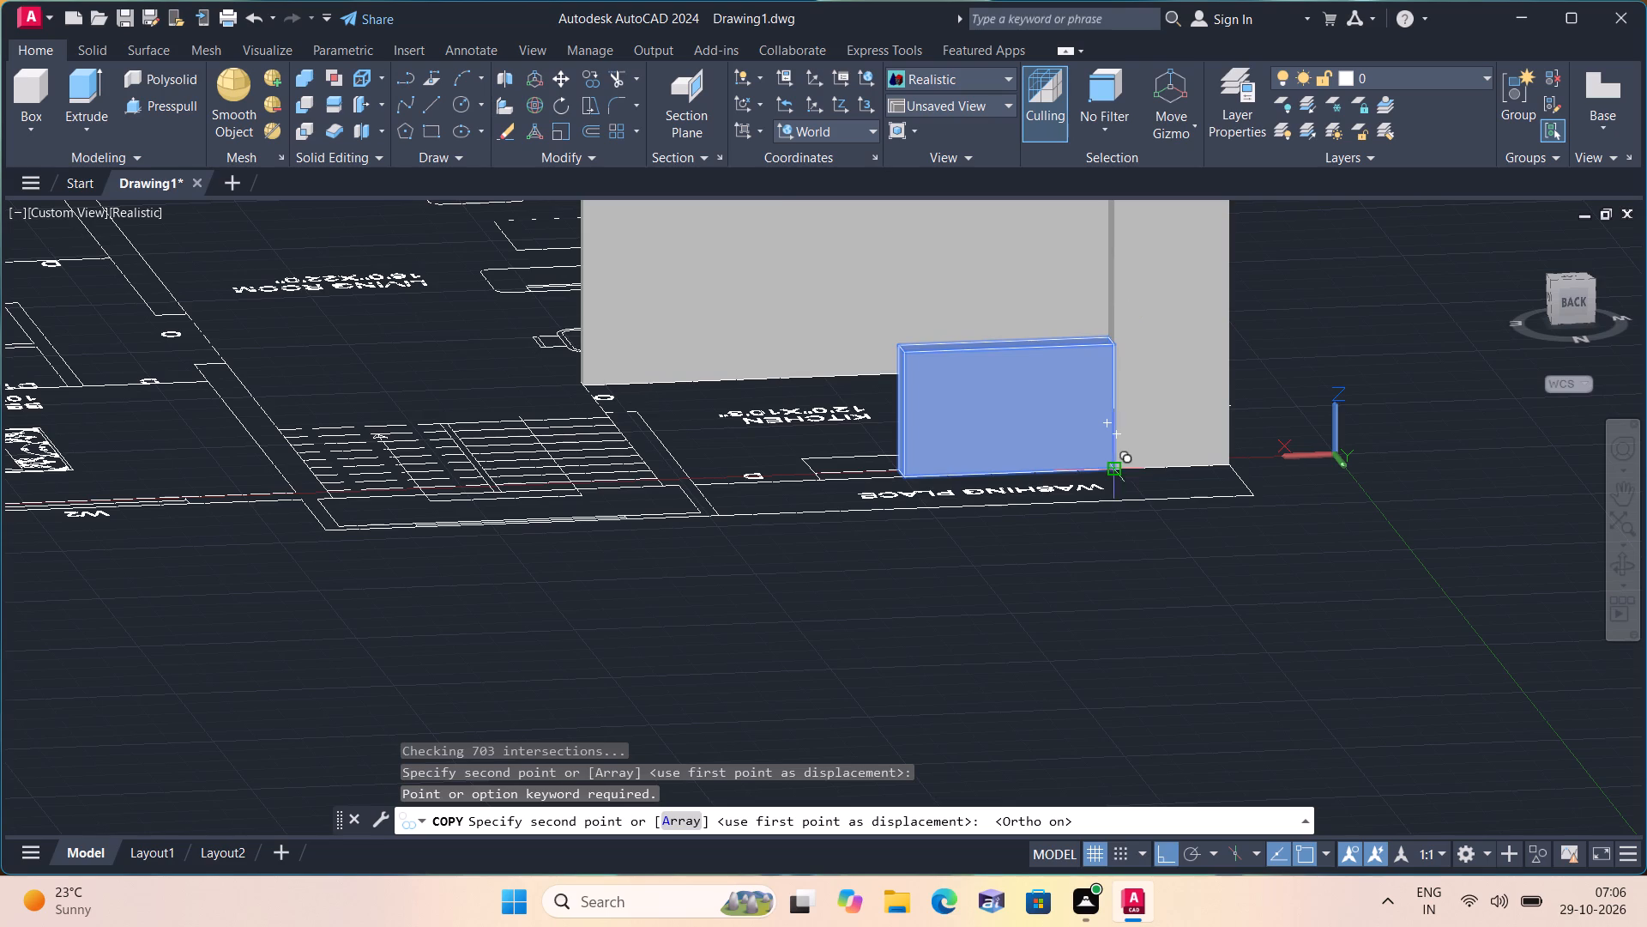
{"action": "scroll", "coordinate": [1122, 418], "scroll_direction": "down", "scroll_amount": 1}
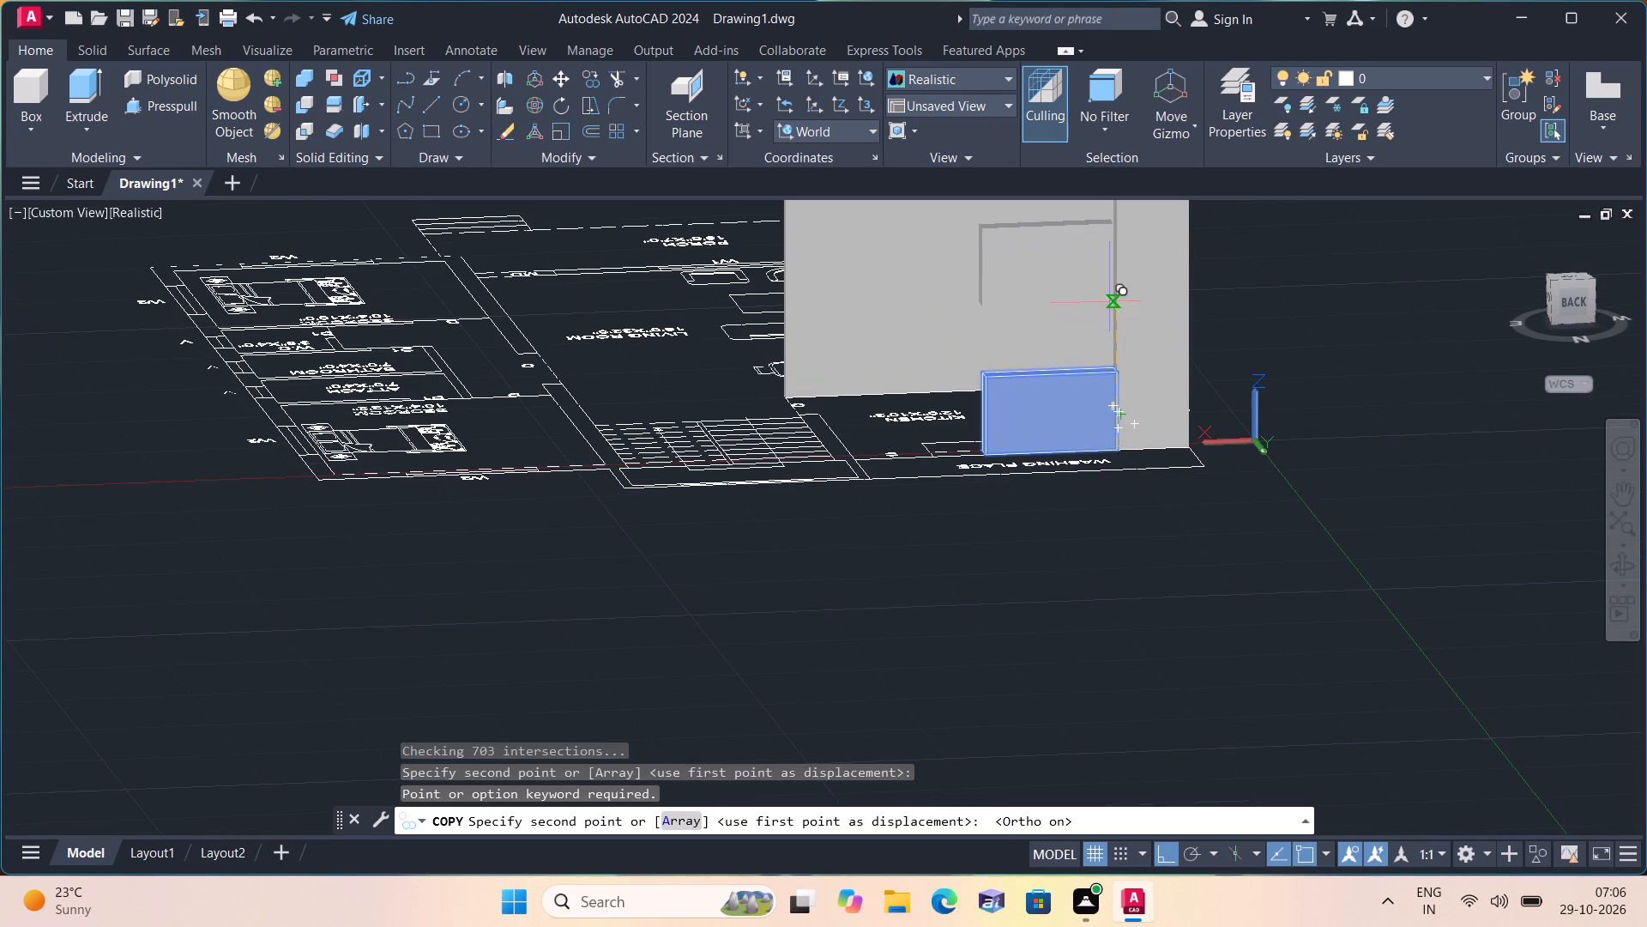
{"action": "type", "text": "7'"}
{"action": "key", "text": "space"}
{"action": "key", "text": "Escape"}
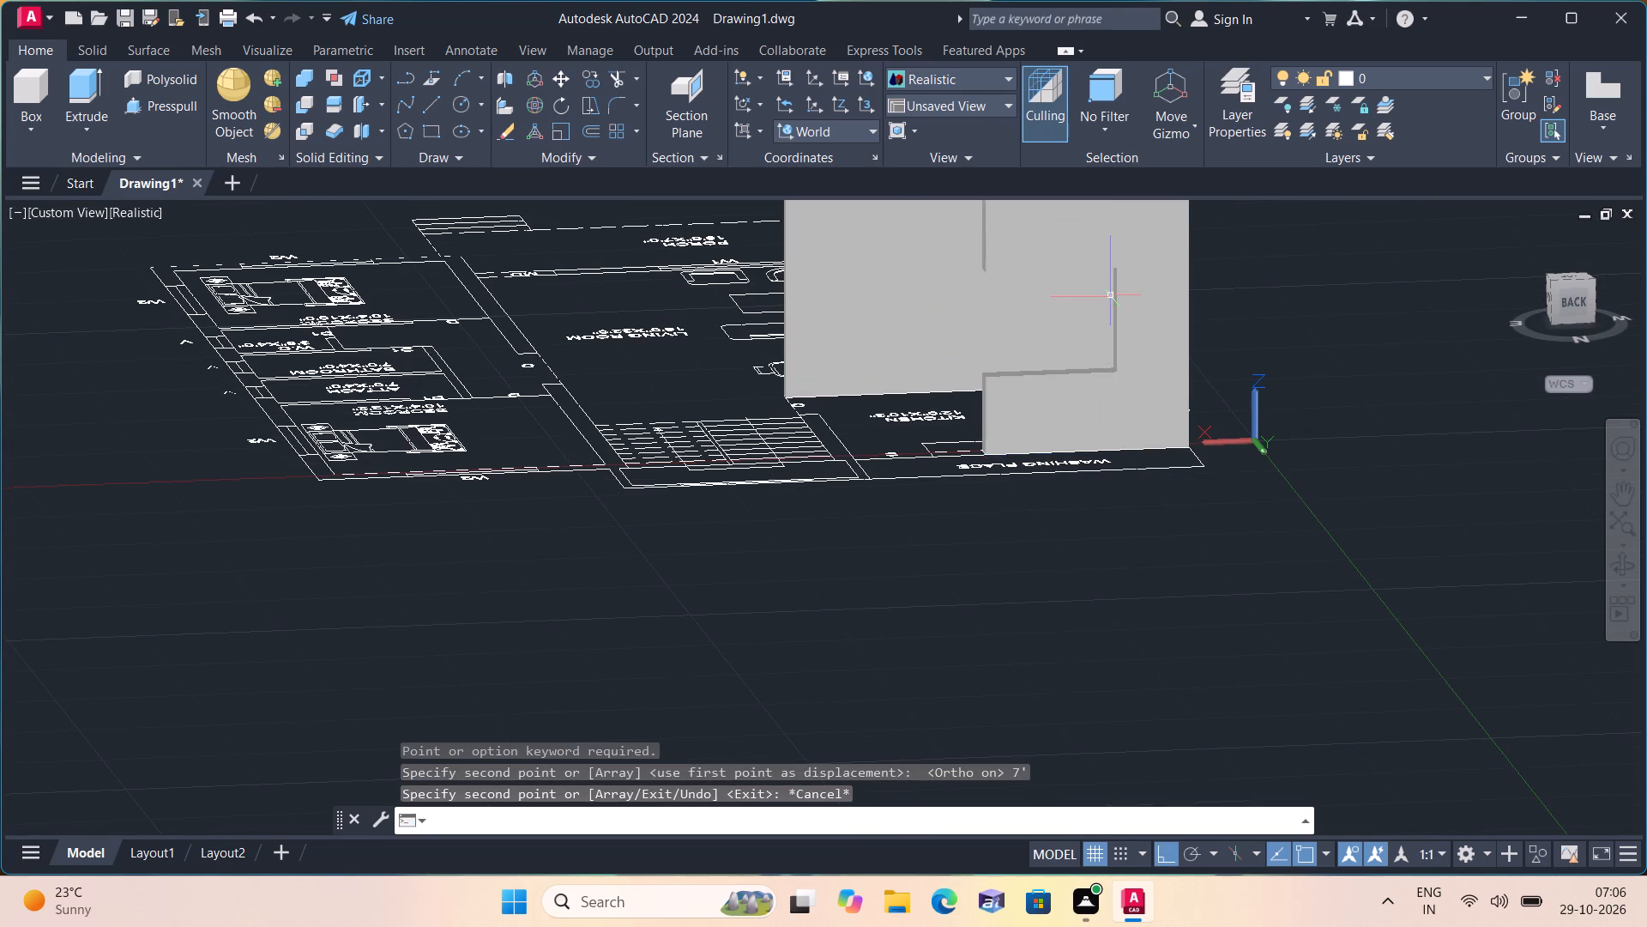
Draw a 10' high box over the short wall piece between the washing-place window and door D, using its opposite corners.
{"action": "scroll", "coordinate": [1111, 296], "scroll_direction": "down", "scroll_amount": 2}
{"action": "middle_click_drag", "start_coordinate": [1091, 332], "coordinate": [1149, 379], "text": "shift"}
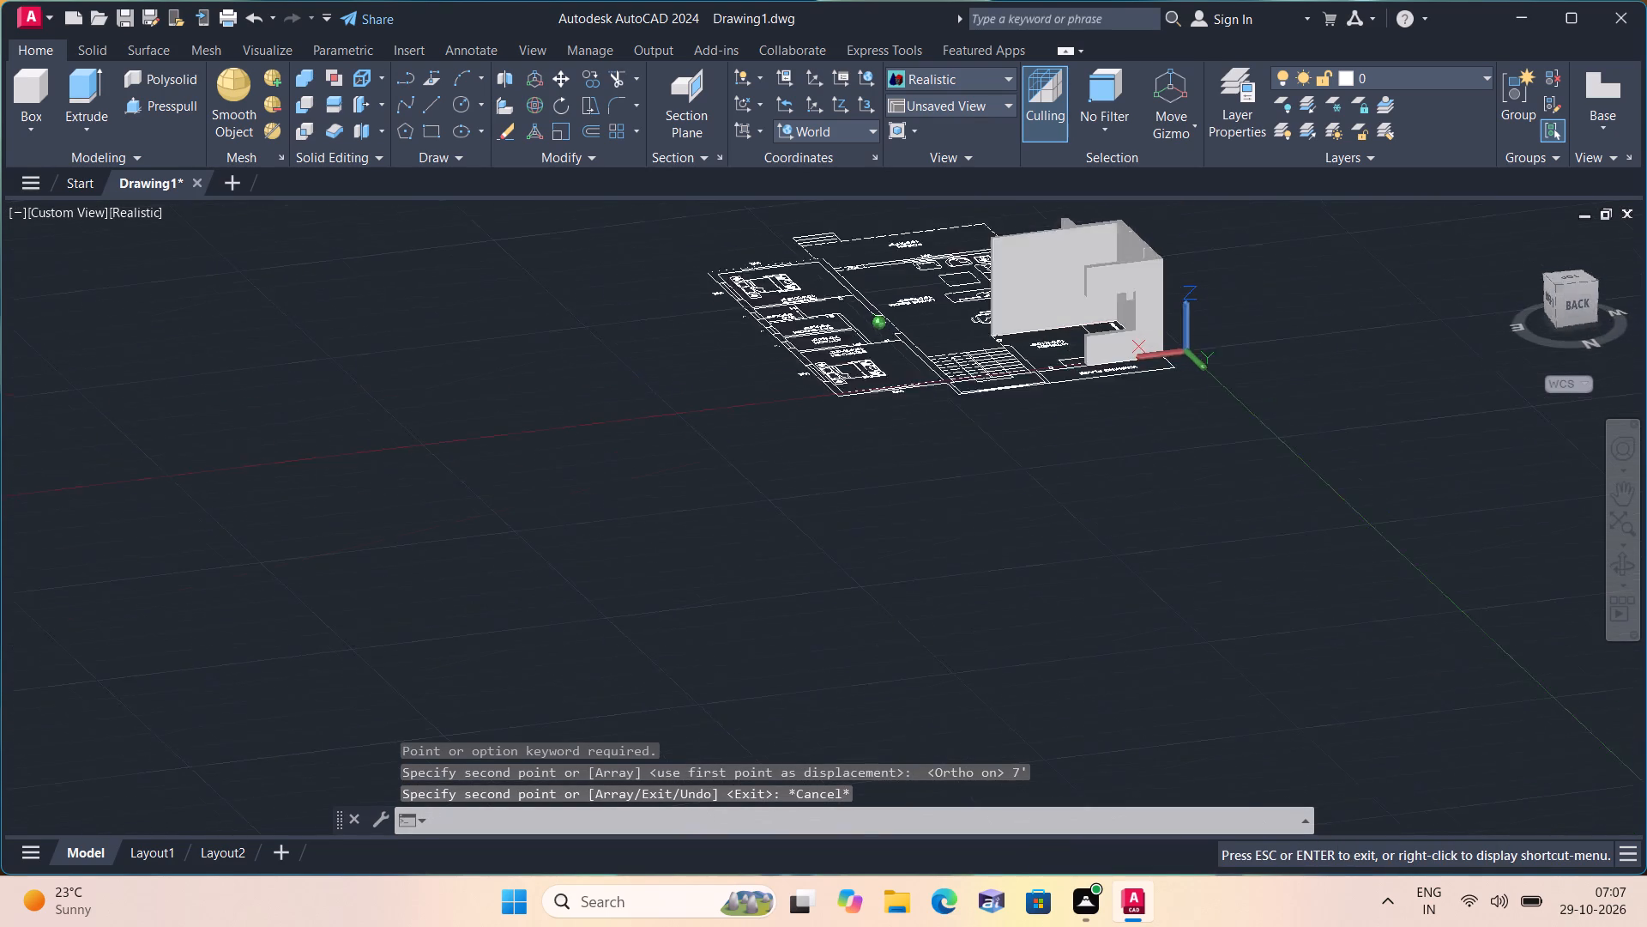
{"action": "middle_click_drag", "start_coordinate": [1149, 379], "coordinate": [1179, 514], "text": "shift"}
{"action": "scroll", "coordinate": [1116, 421], "scroll_direction": "up", "scroll_amount": 2}
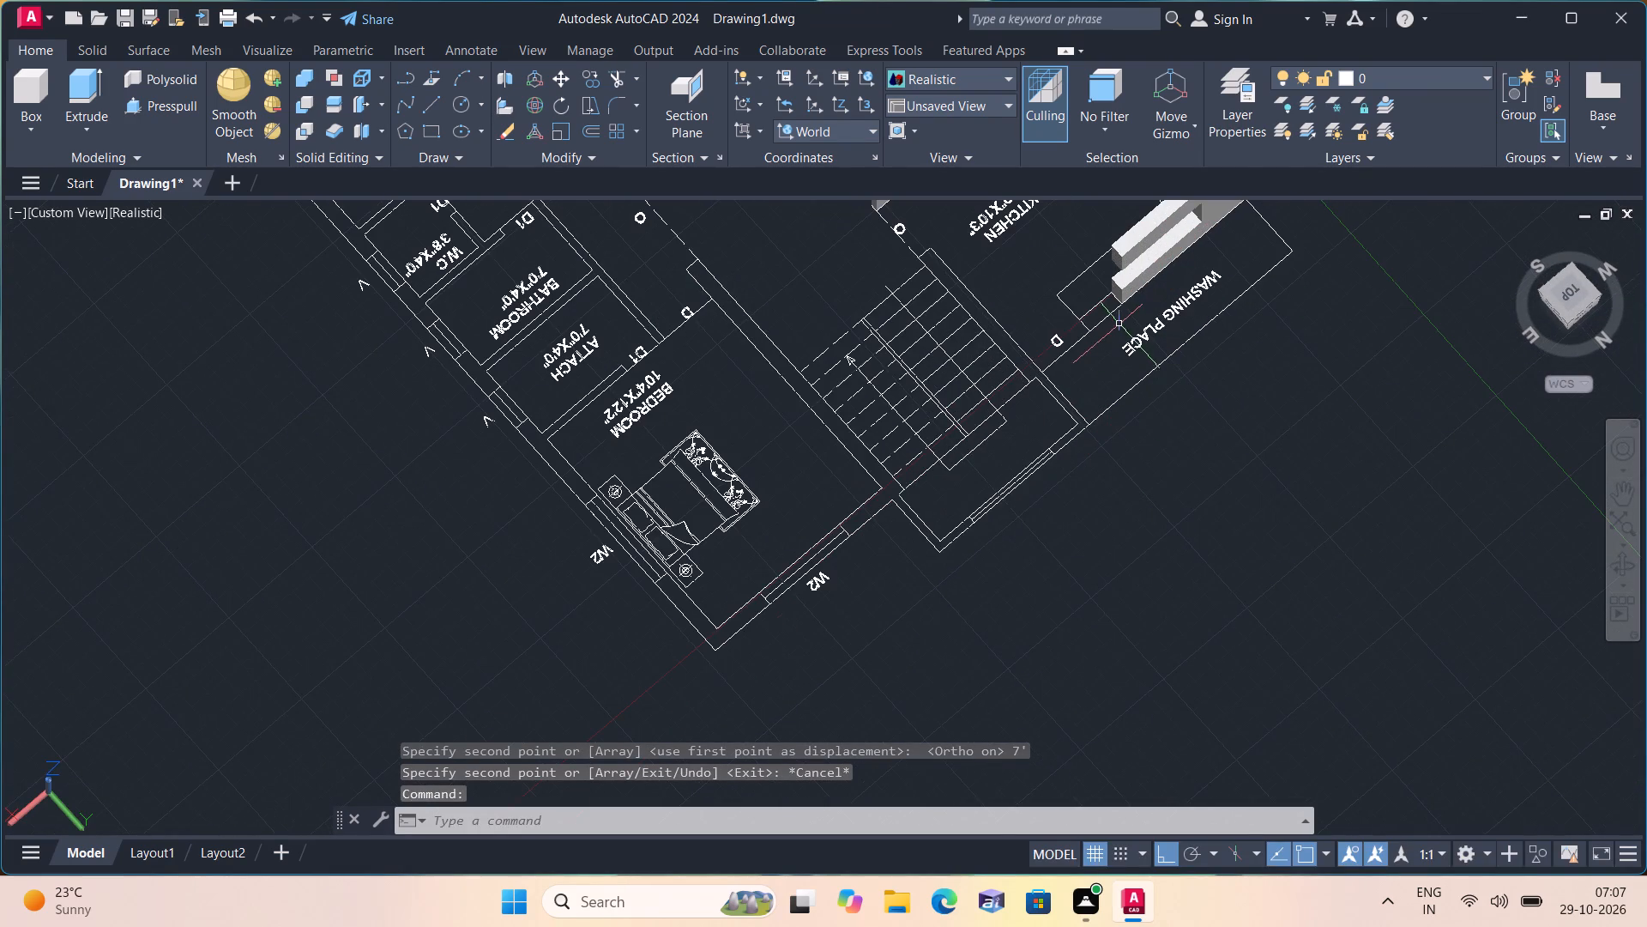
{"action": "middle_click_drag", "start_coordinate": [1138, 336], "coordinate": [1095, 415]}
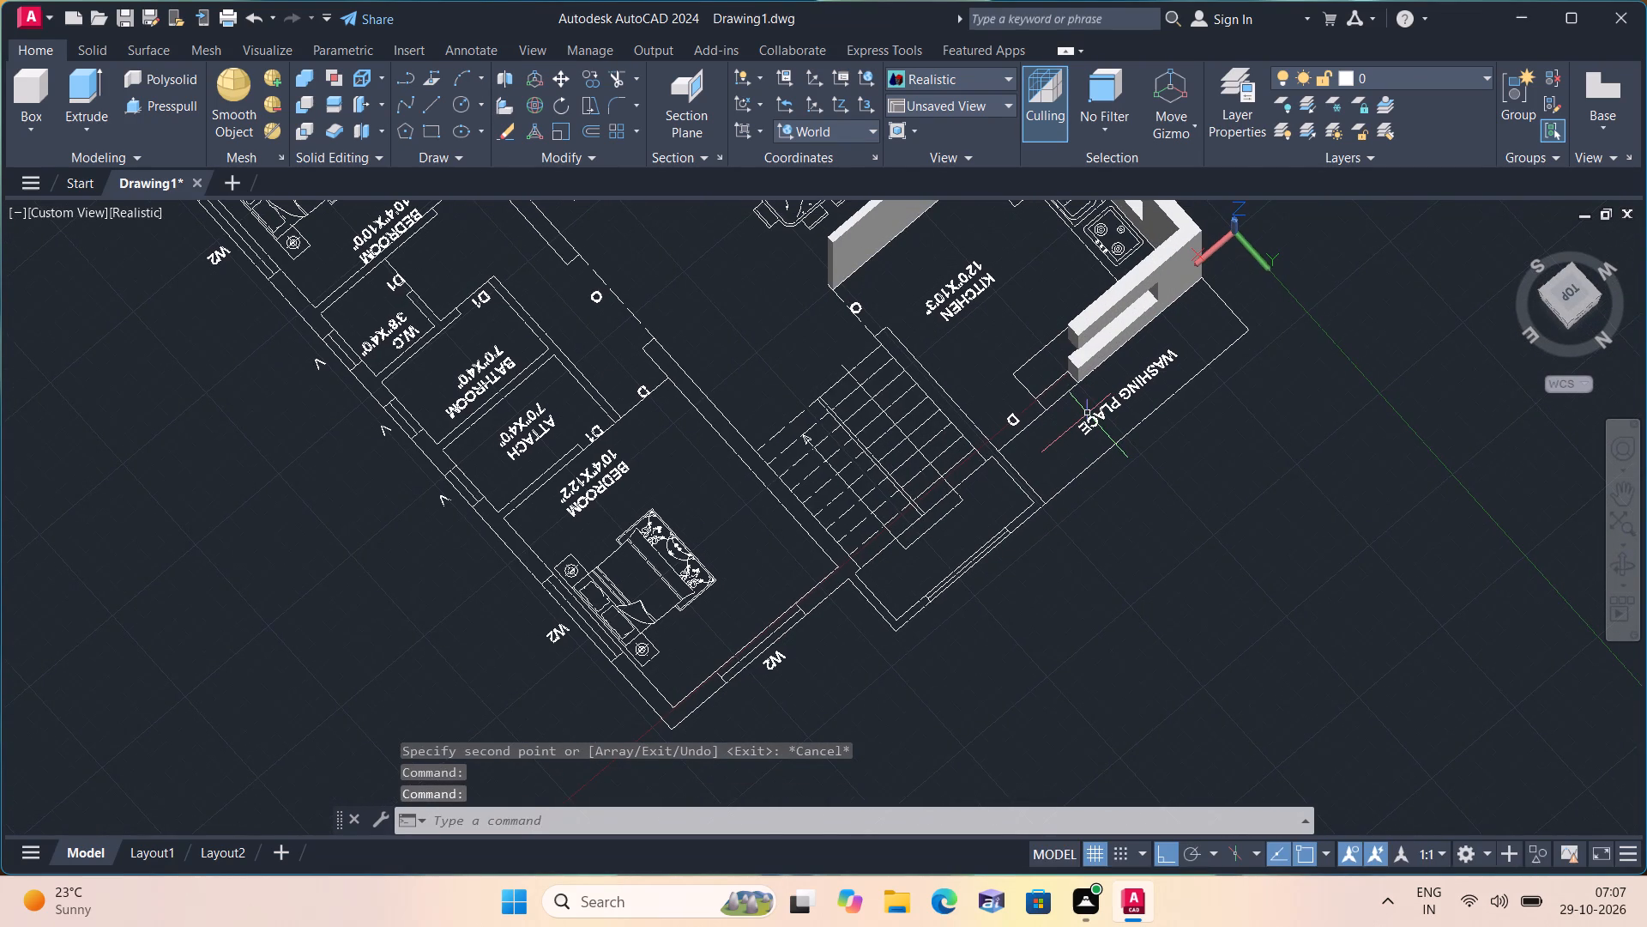
{"action": "scroll", "coordinate": [1088, 414], "scroll_direction": "up", "scroll_amount": 3}
{"action": "middle_click_drag", "start_coordinate": [1041, 407], "coordinate": [1004, 422]}
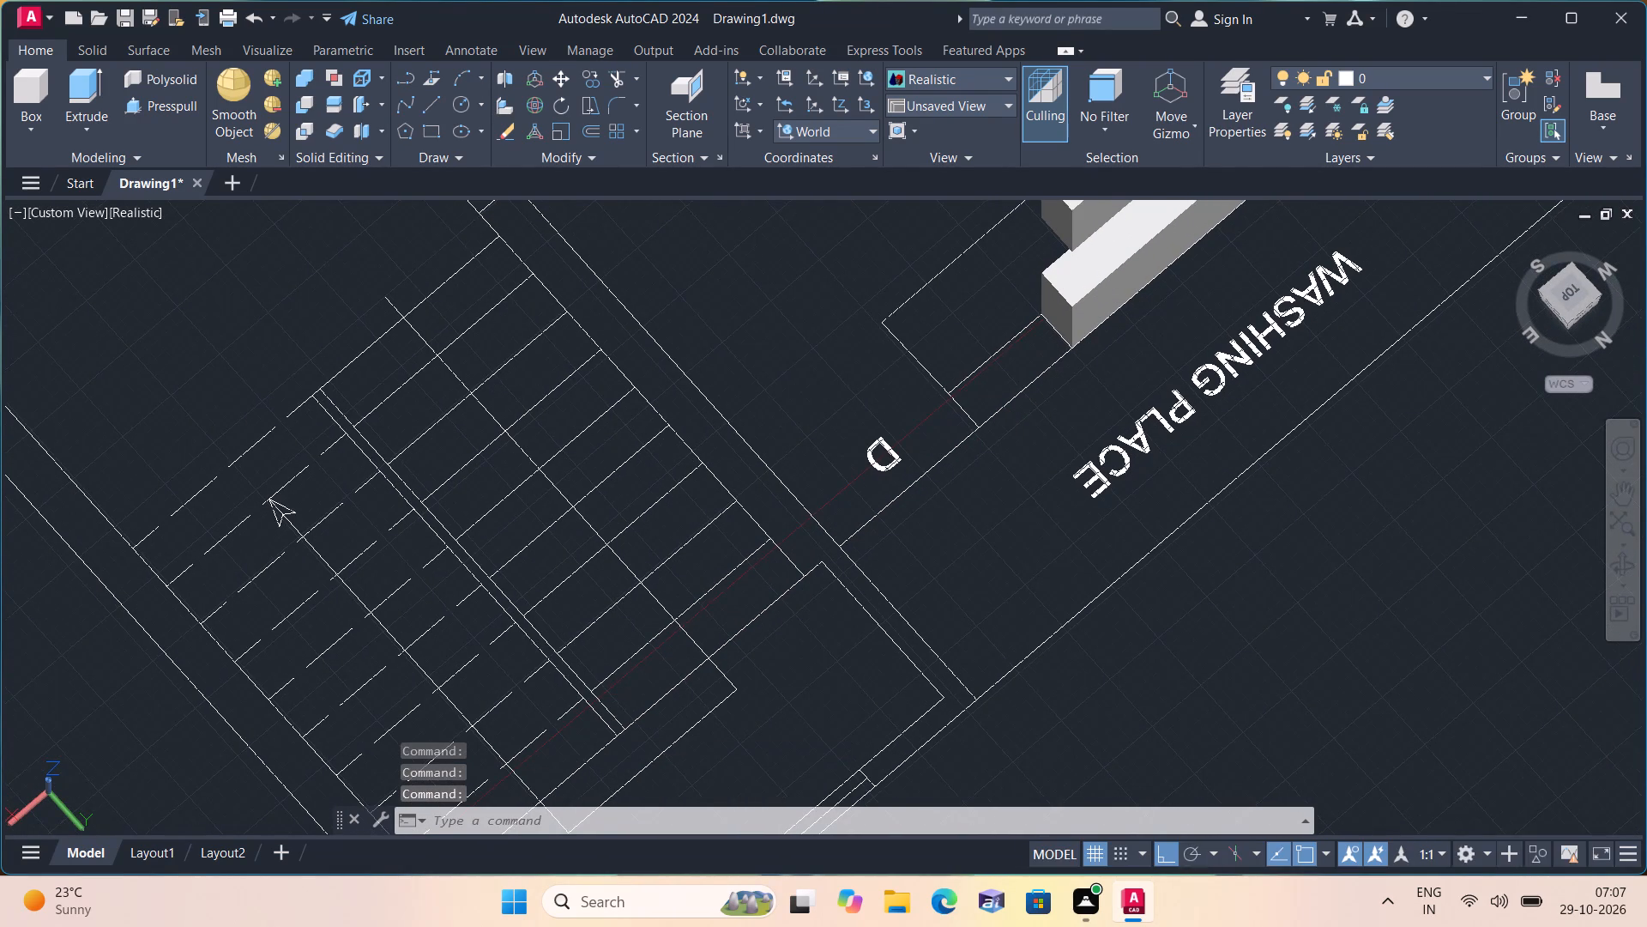
{"action": "left_click", "coordinate": [25, 124]}
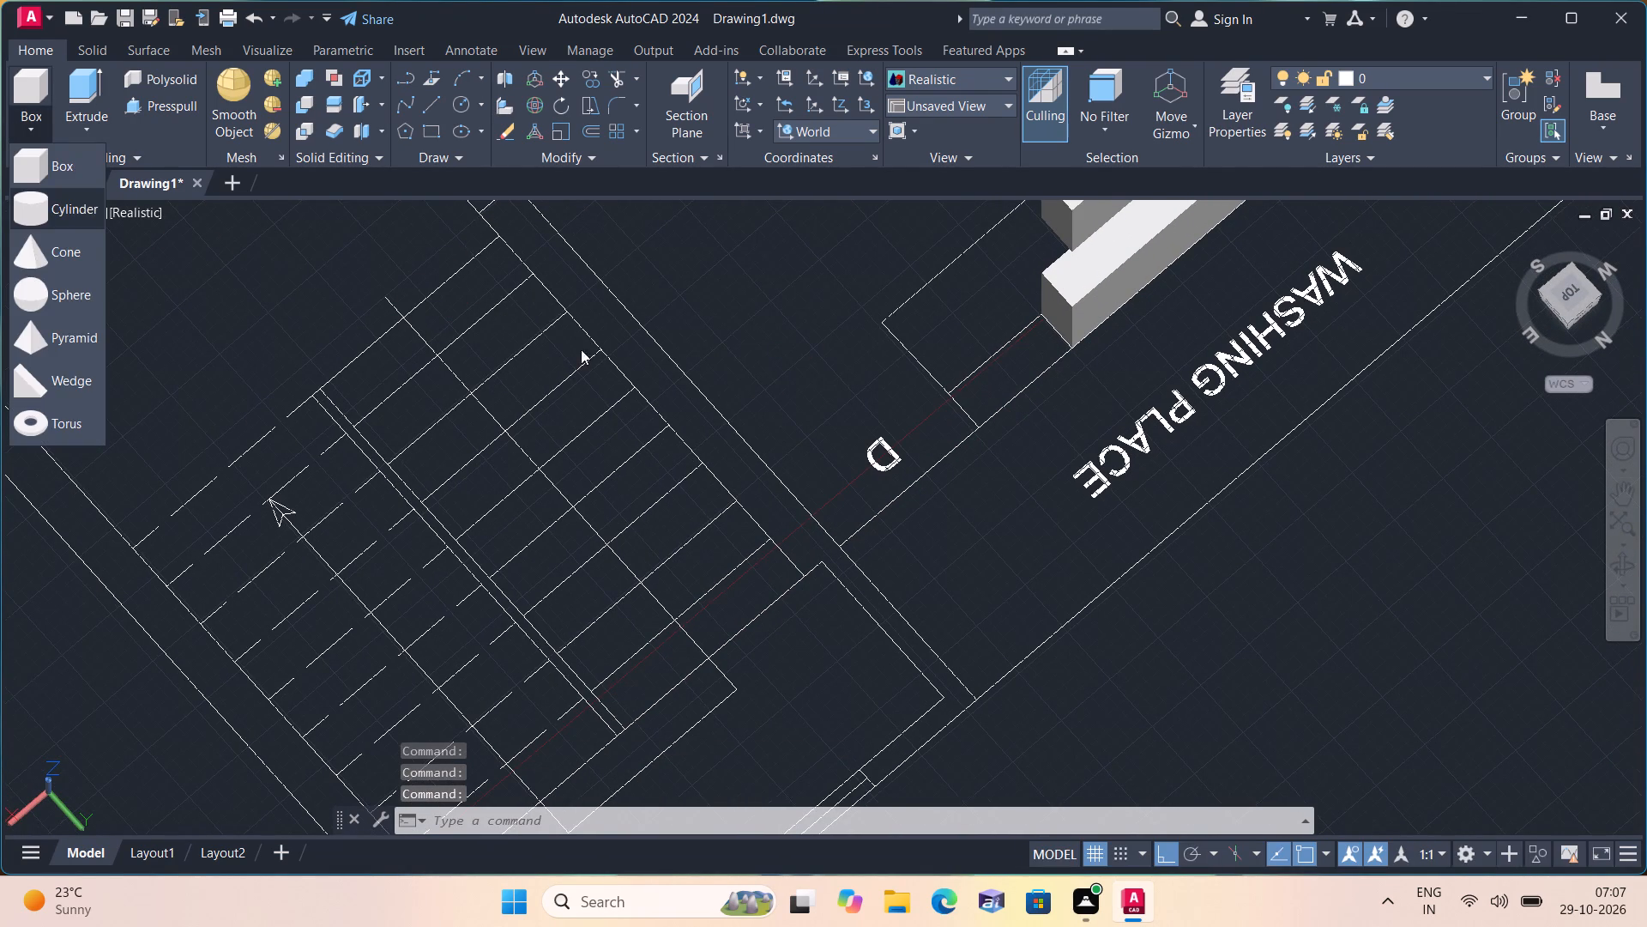
{"action": "left_click", "coordinate": [62, 163]}
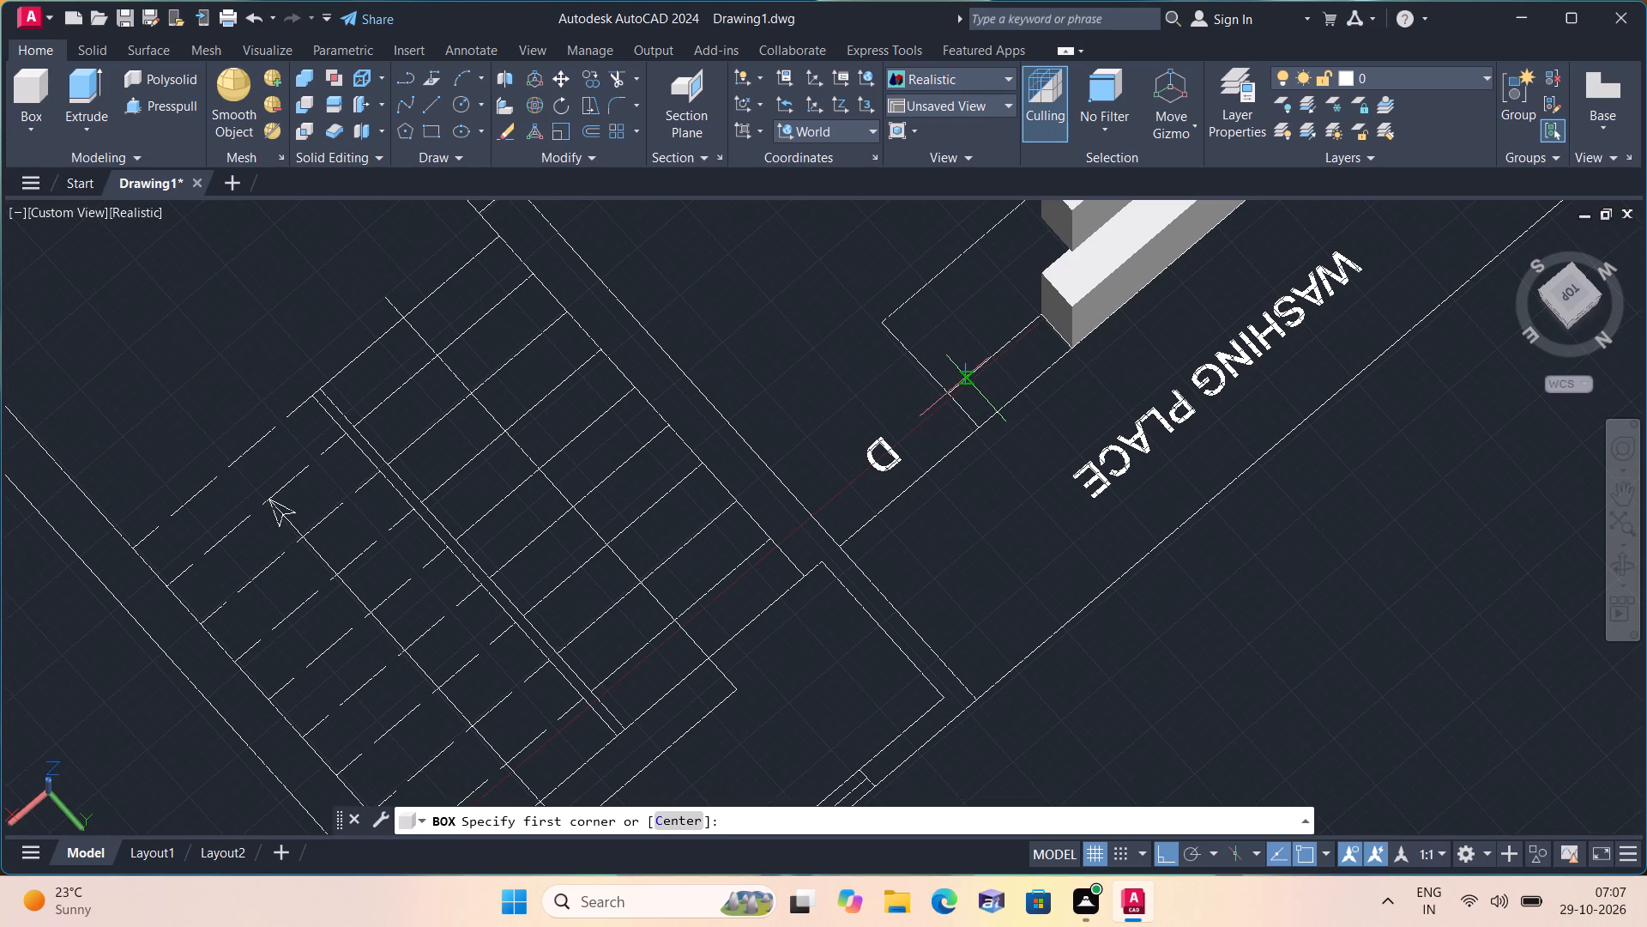
{"action": "left_click", "coordinate": [947, 393]}
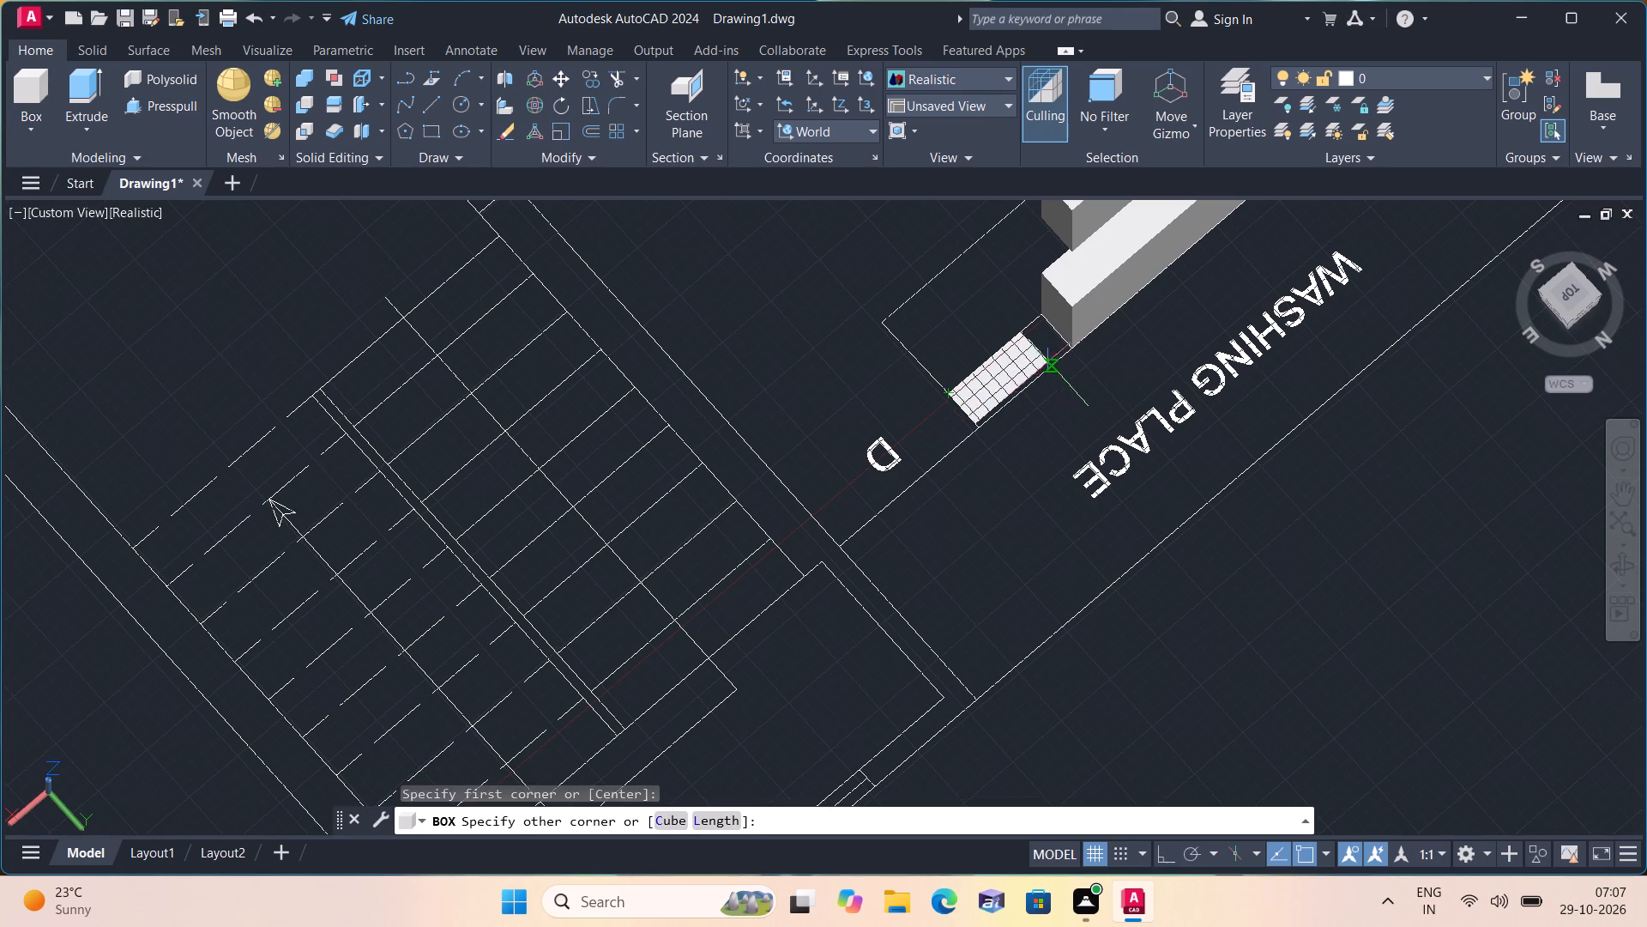
{"action": "left_click", "coordinate": [1072, 347]}
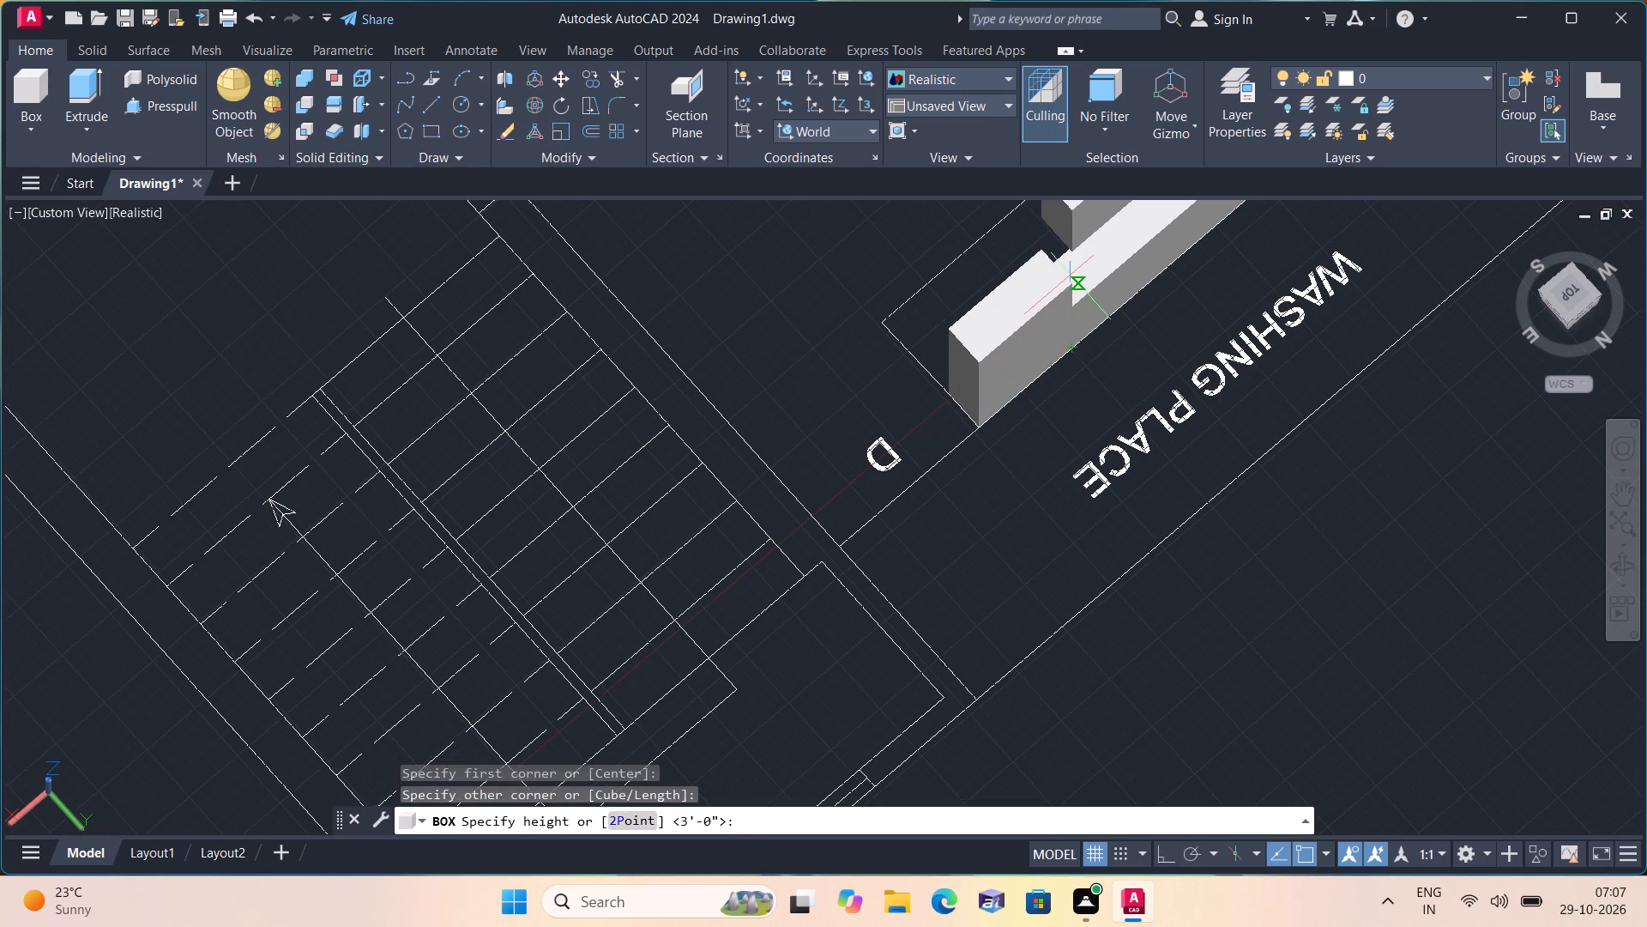
{"action": "type", "text": "10'"}
{"action": "key", "text": "space"}
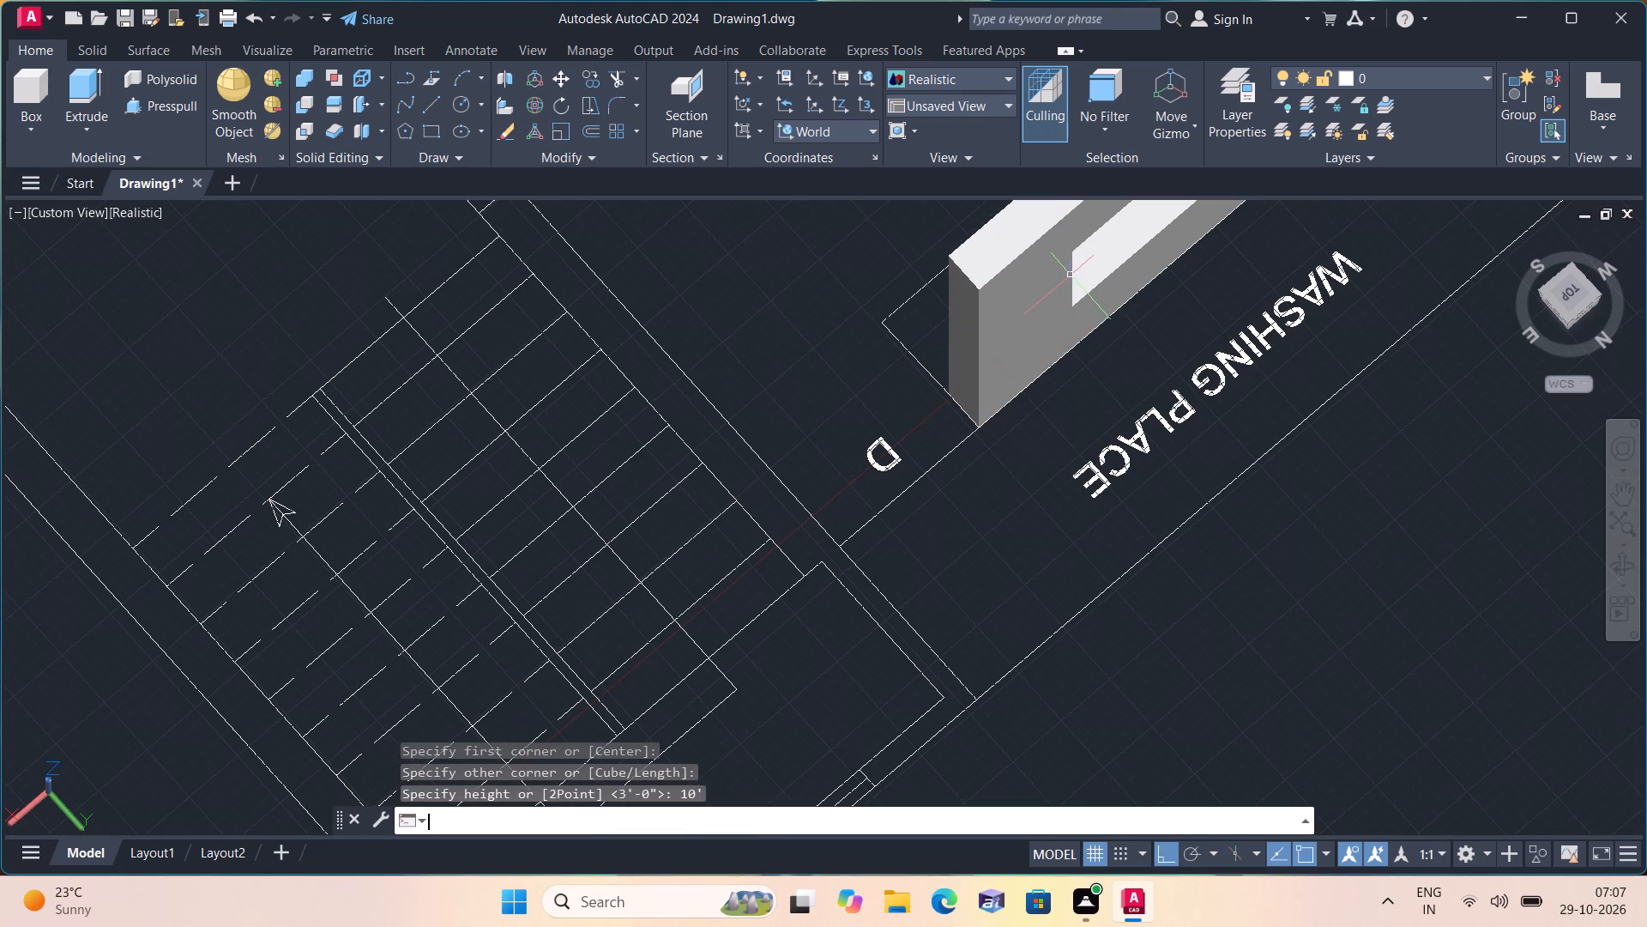
{"action": "key", "text": "Escape"}
Draw a 3' high box over the door D opening between kitchen and washing place, from the 10' wall's inner corner to the staircase wall.
{"action": "scroll", "coordinate": [1070, 304], "scroll_direction": "down", "scroll_amount": 1}
{"action": "scroll", "coordinate": [1006, 379], "scroll_direction": "down", "scroll_amount": 1}
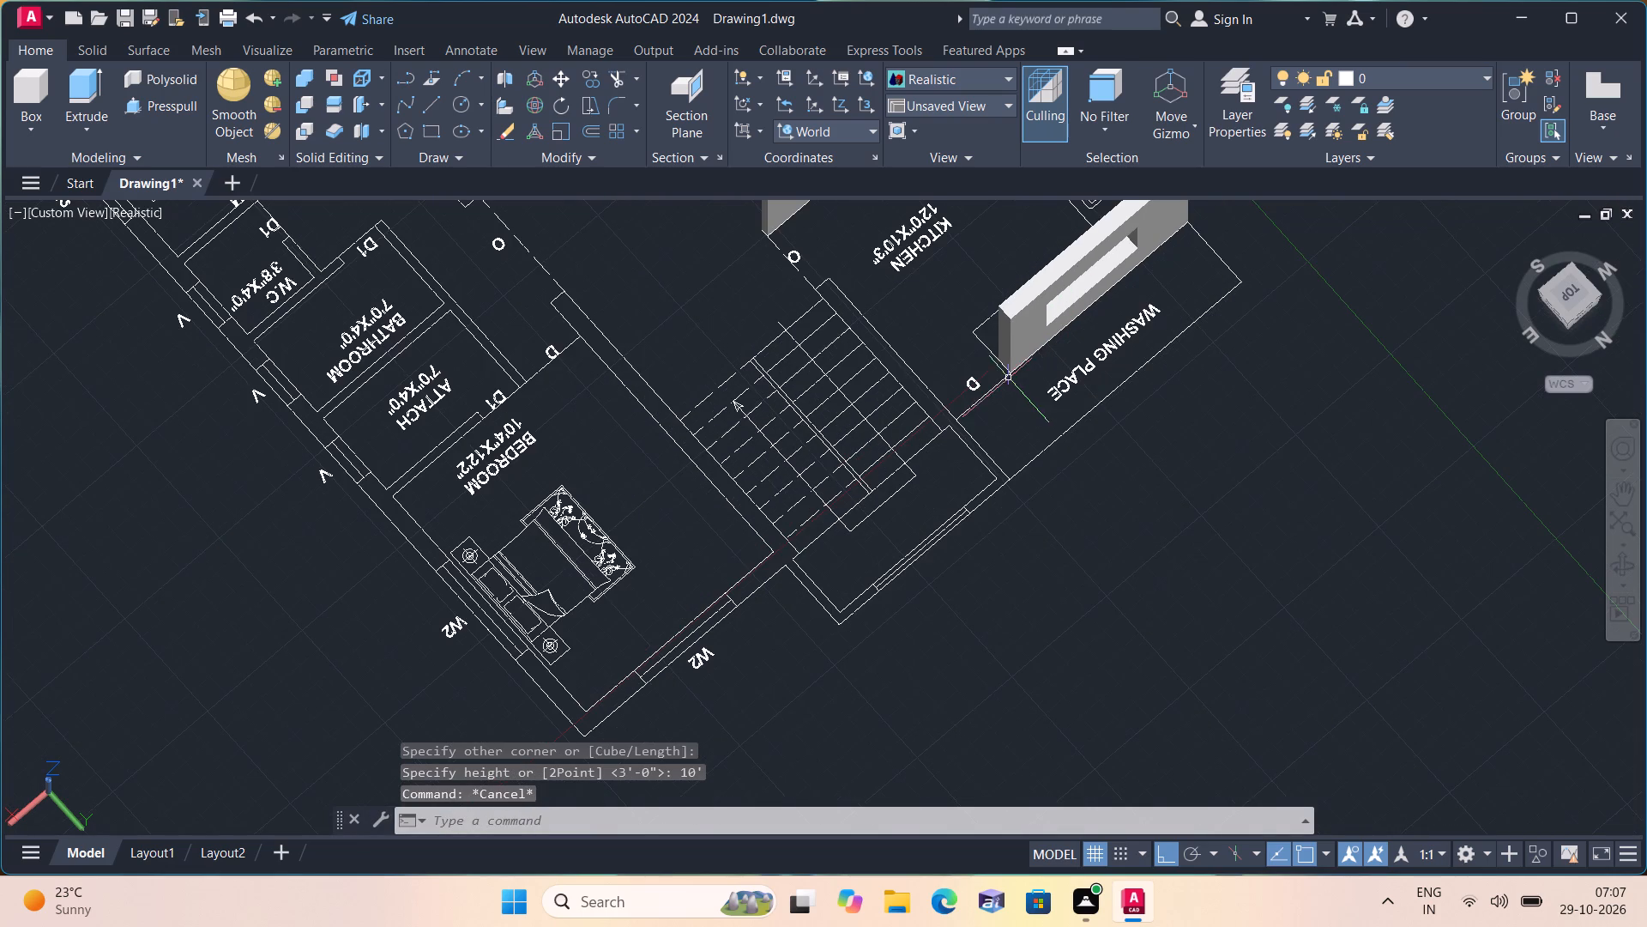
{"action": "middle_click_drag", "start_coordinate": [1046, 415], "coordinate": [949, 448], "text": "shift"}
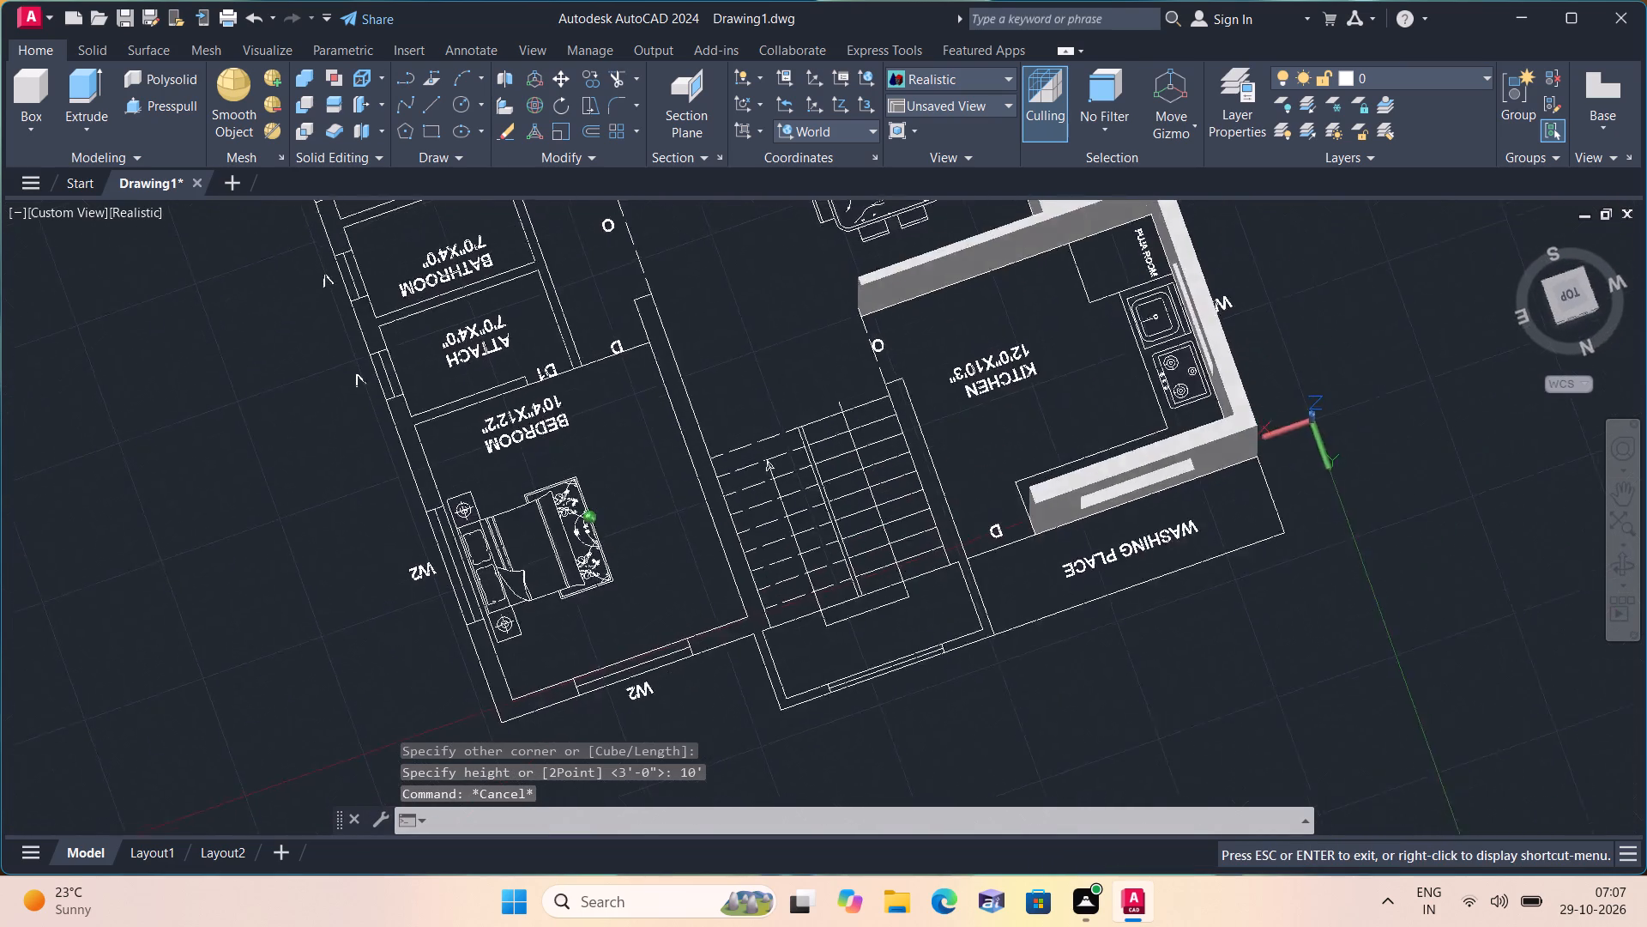
{"action": "middle_click_drag", "start_coordinate": [949, 448], "coordinate": [894, 353], "text": "shift"}
{"action": "middle_click_drag", "start_coordinate": [1017, 642], "coordinate": [1017, 549]}
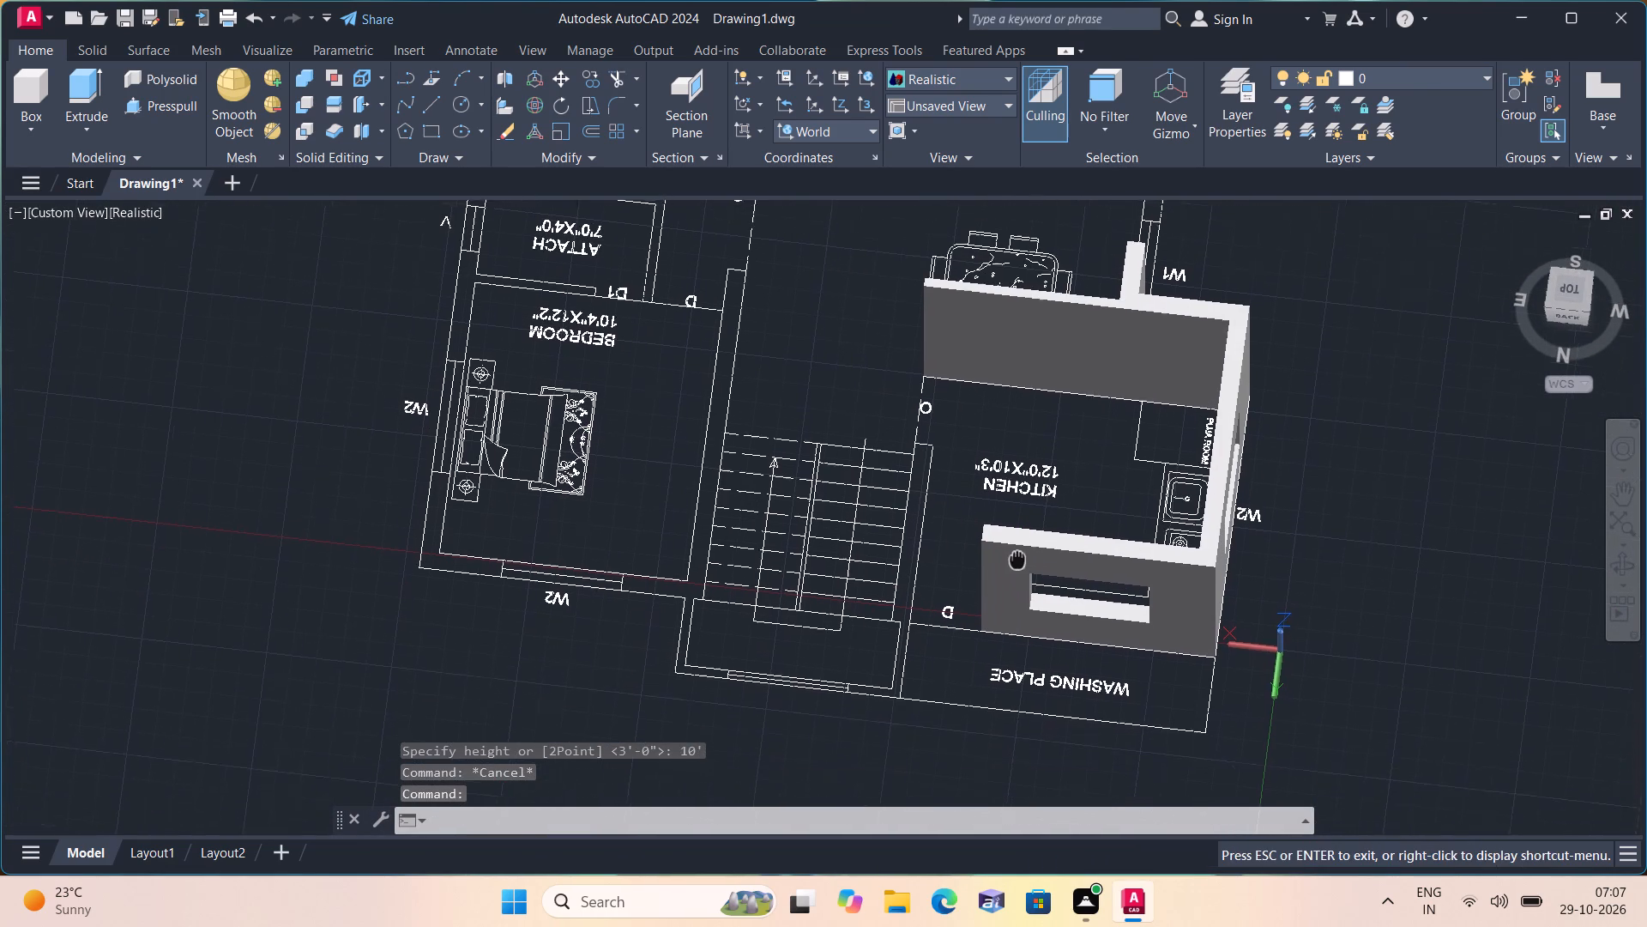
{"action": "middle_click_drag", "start_coordinate": [1017, 549], "coordinate": [1012, 523]}
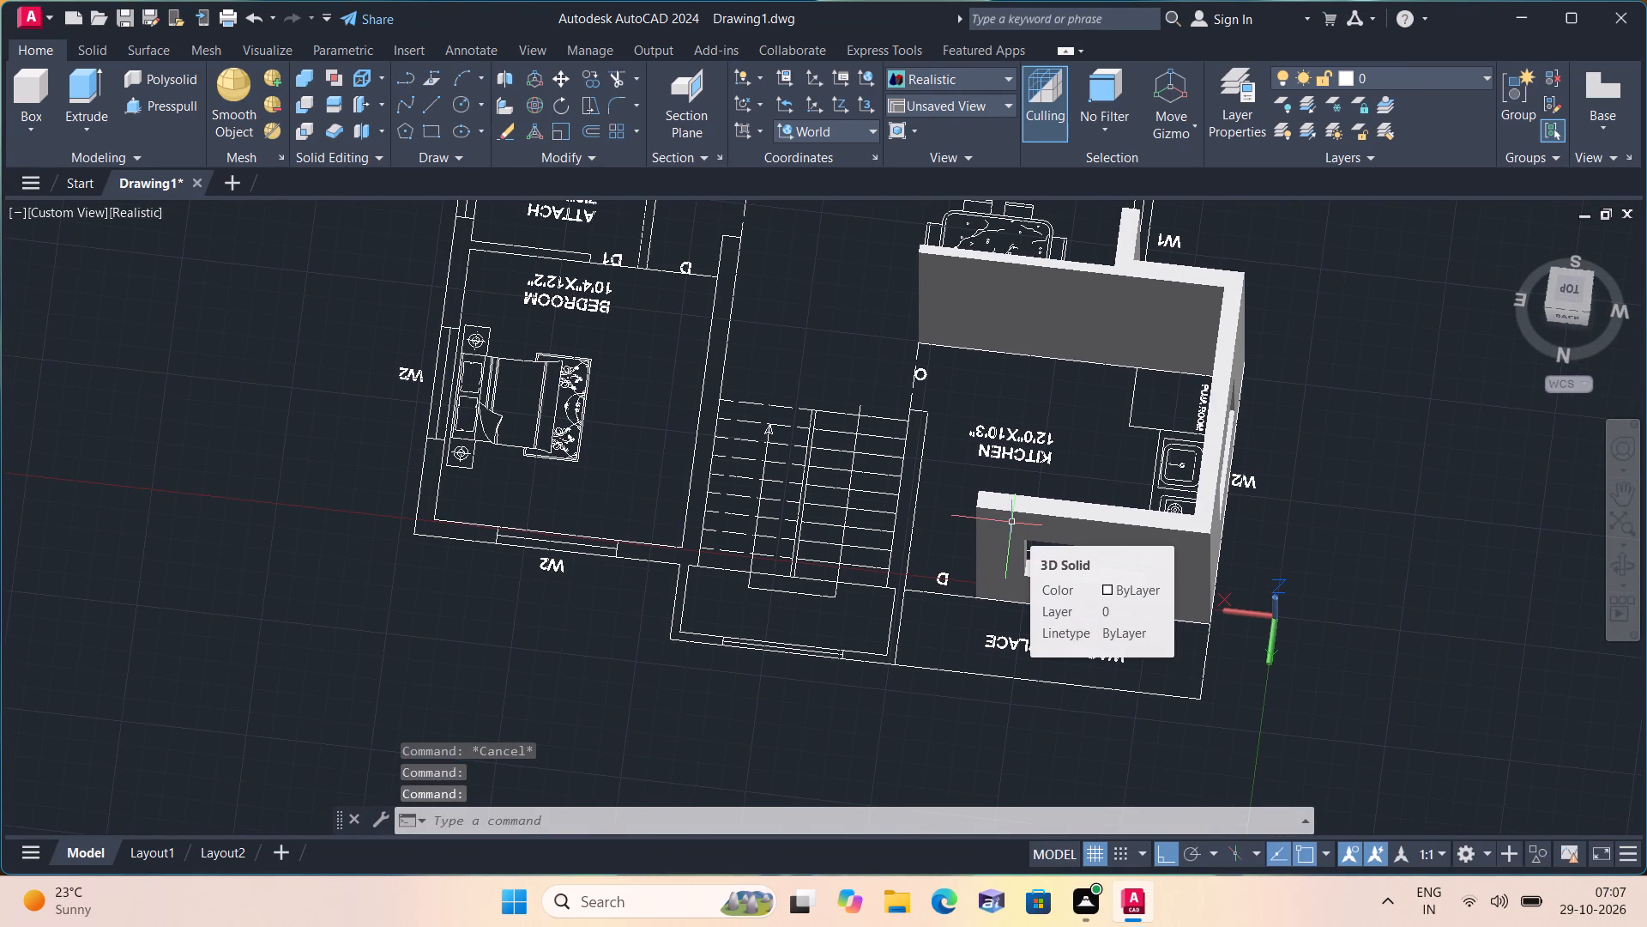
{"action": "scroll", "coordinate": [1012, 523], "scroll_direction": "down", "scroll_amount": 1}
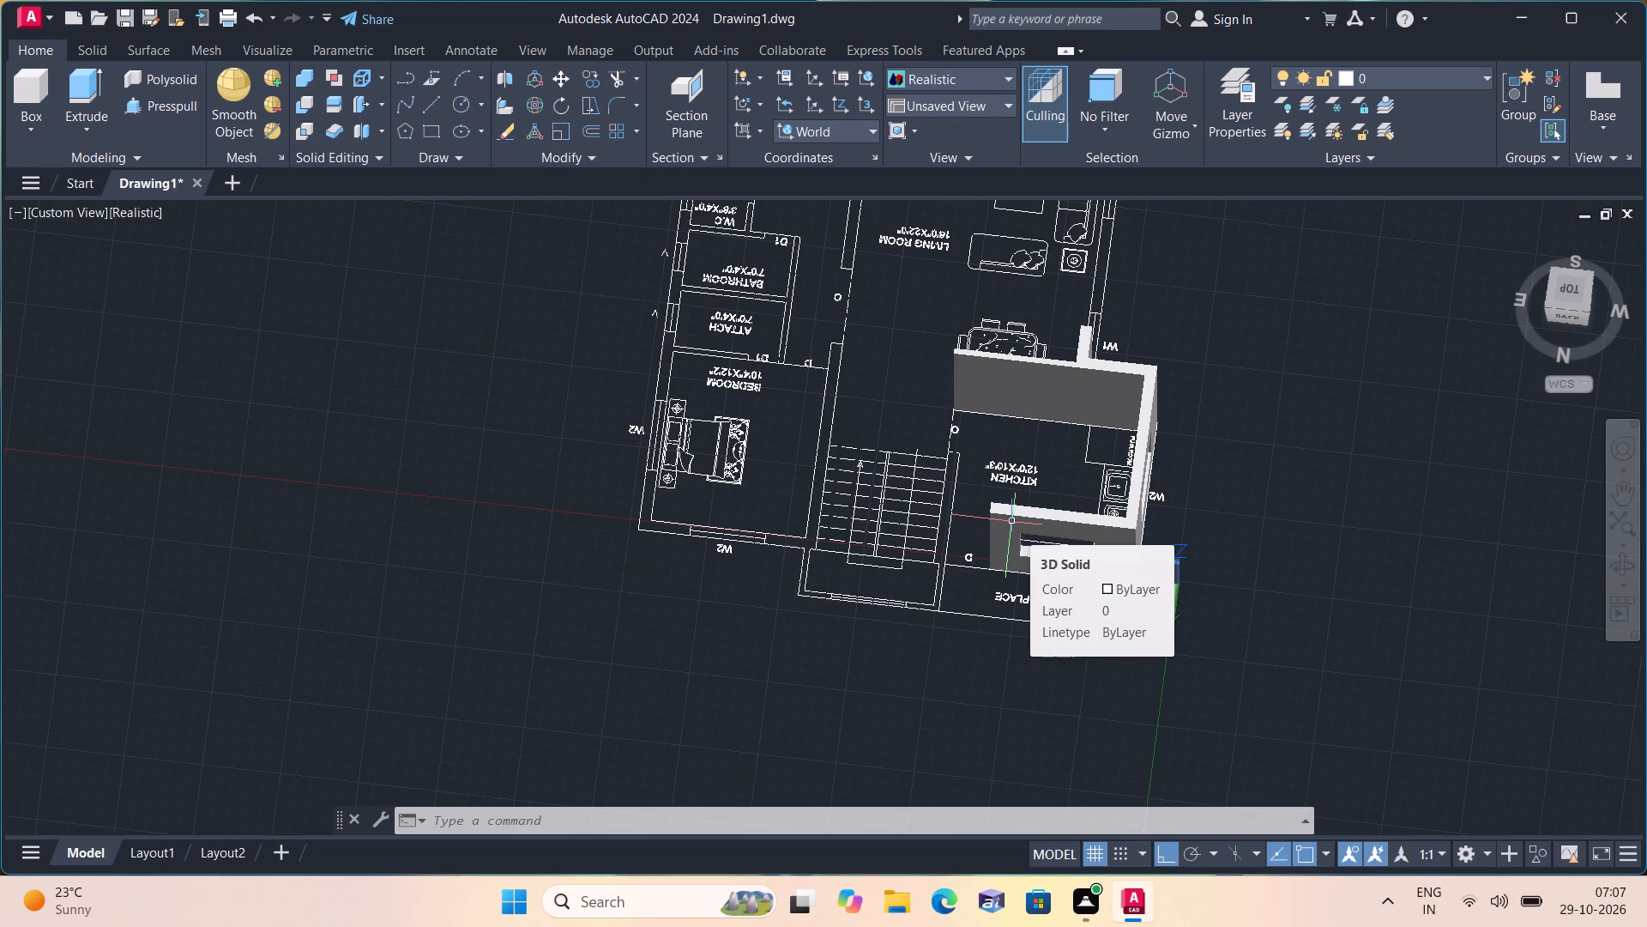
{"action": "scroll", "coordinate": [977, 595], "scroll_direction": "up", "scroll_amount": 2}
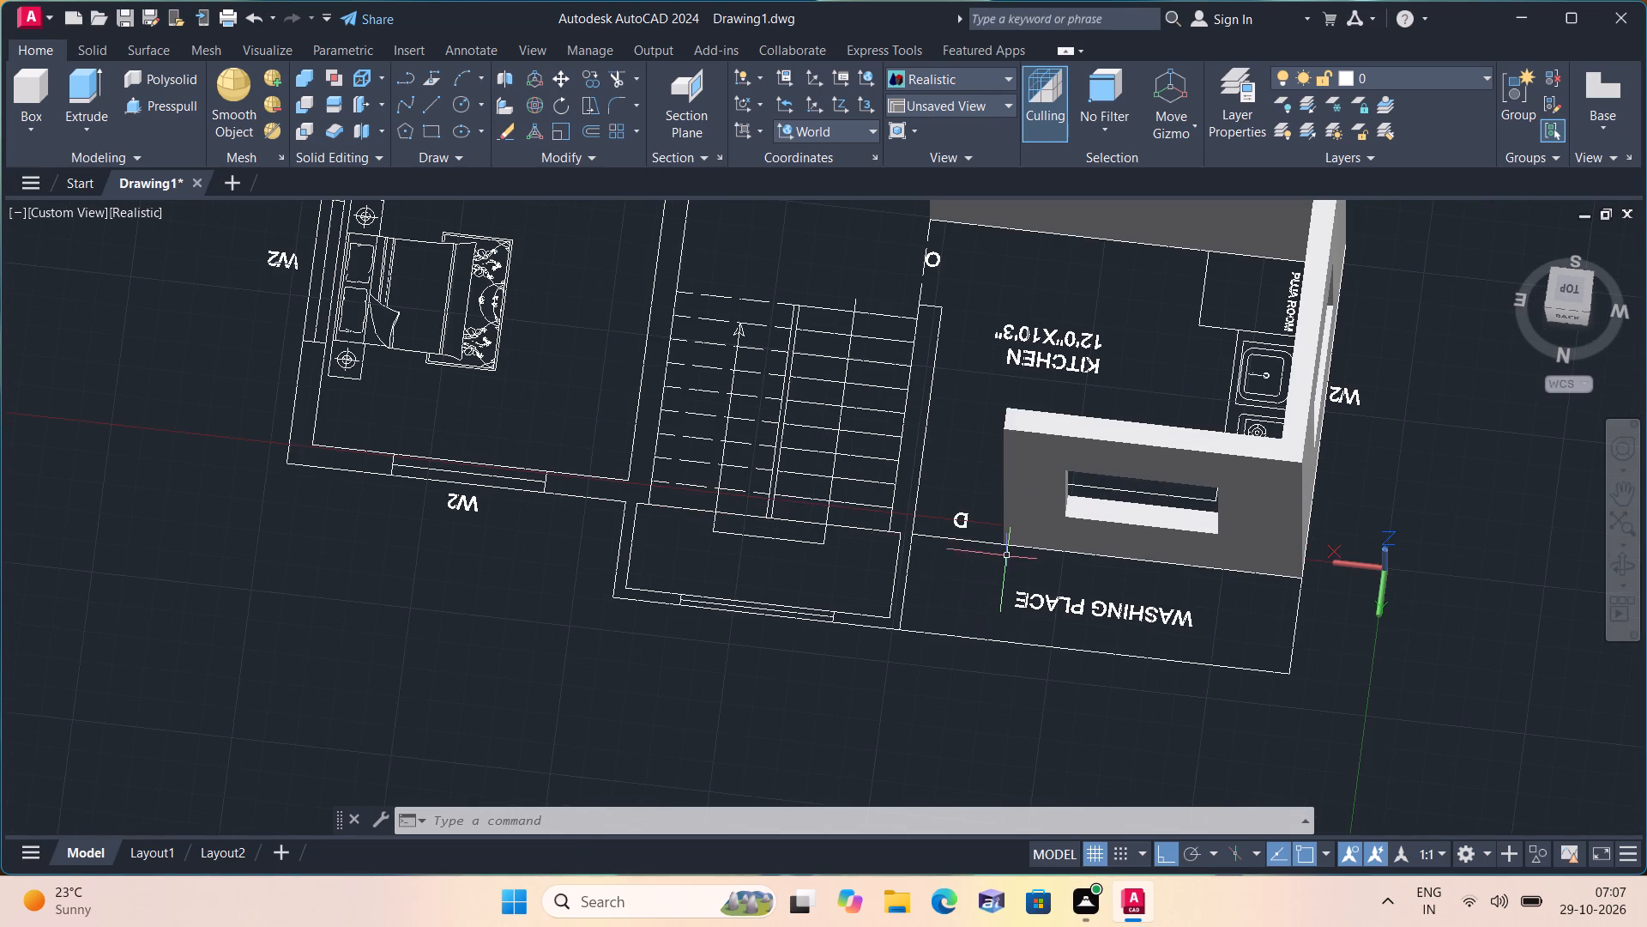
{"action": "scroll", "coordinate": [965, 506], "scroll_direction": "up", "scroll_amount": 1}
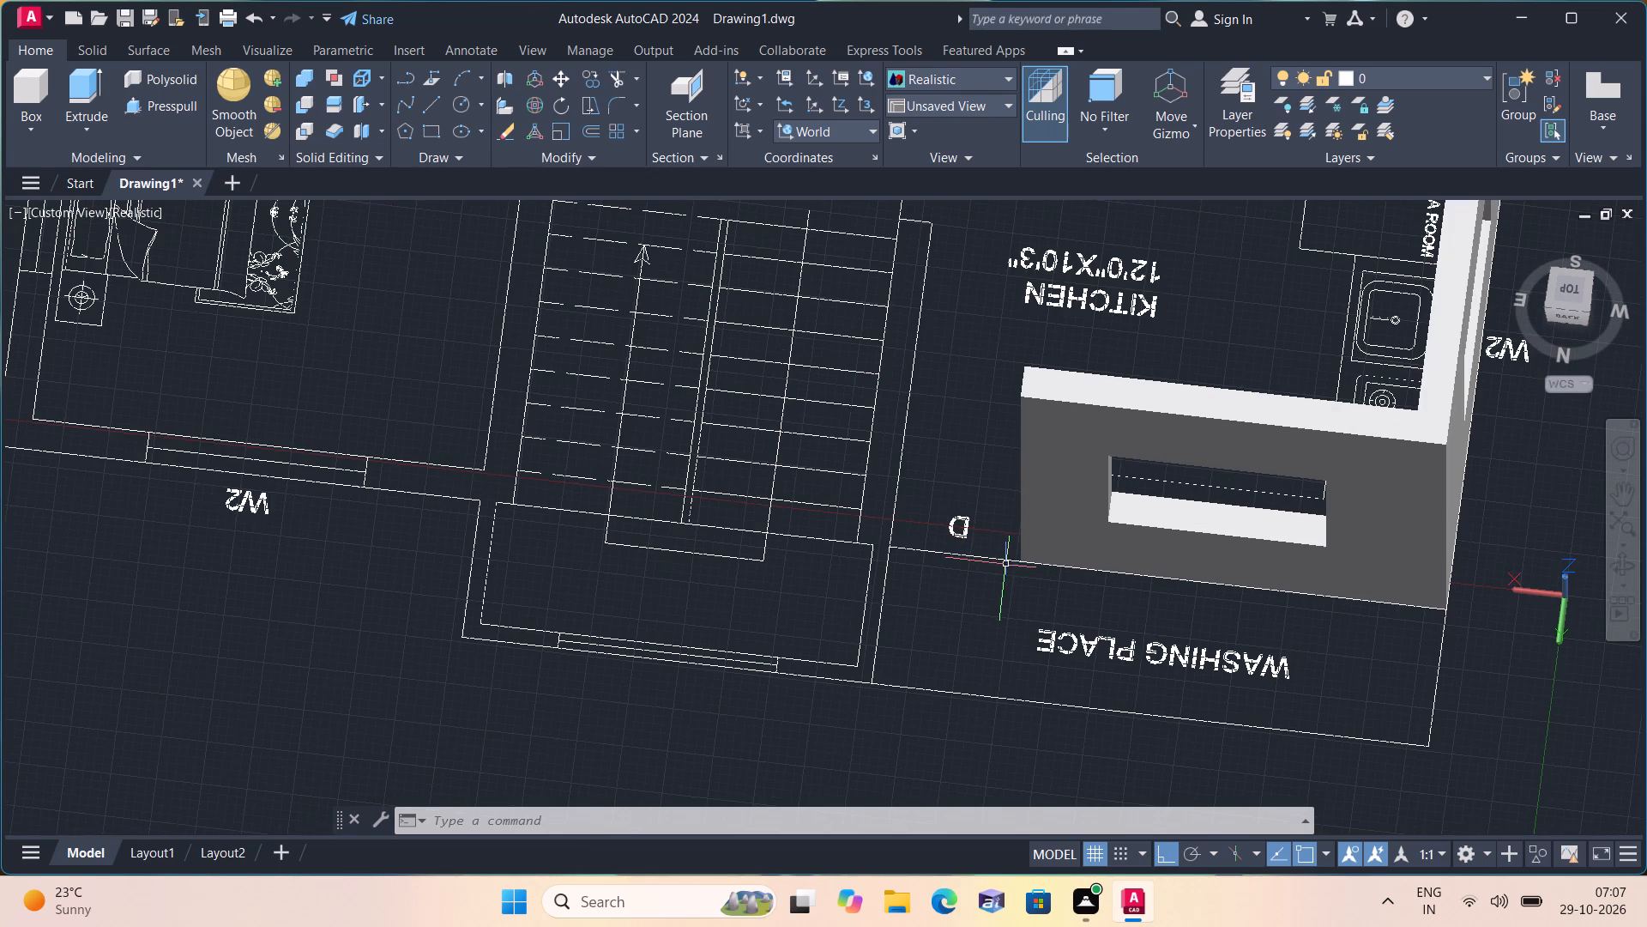
{"action": "key", "text": "Escape"}
{"action": "middle_click_drag", "start_coordinate": [1004, 593], "coordinate": [1020, 574], "text": "shift"}
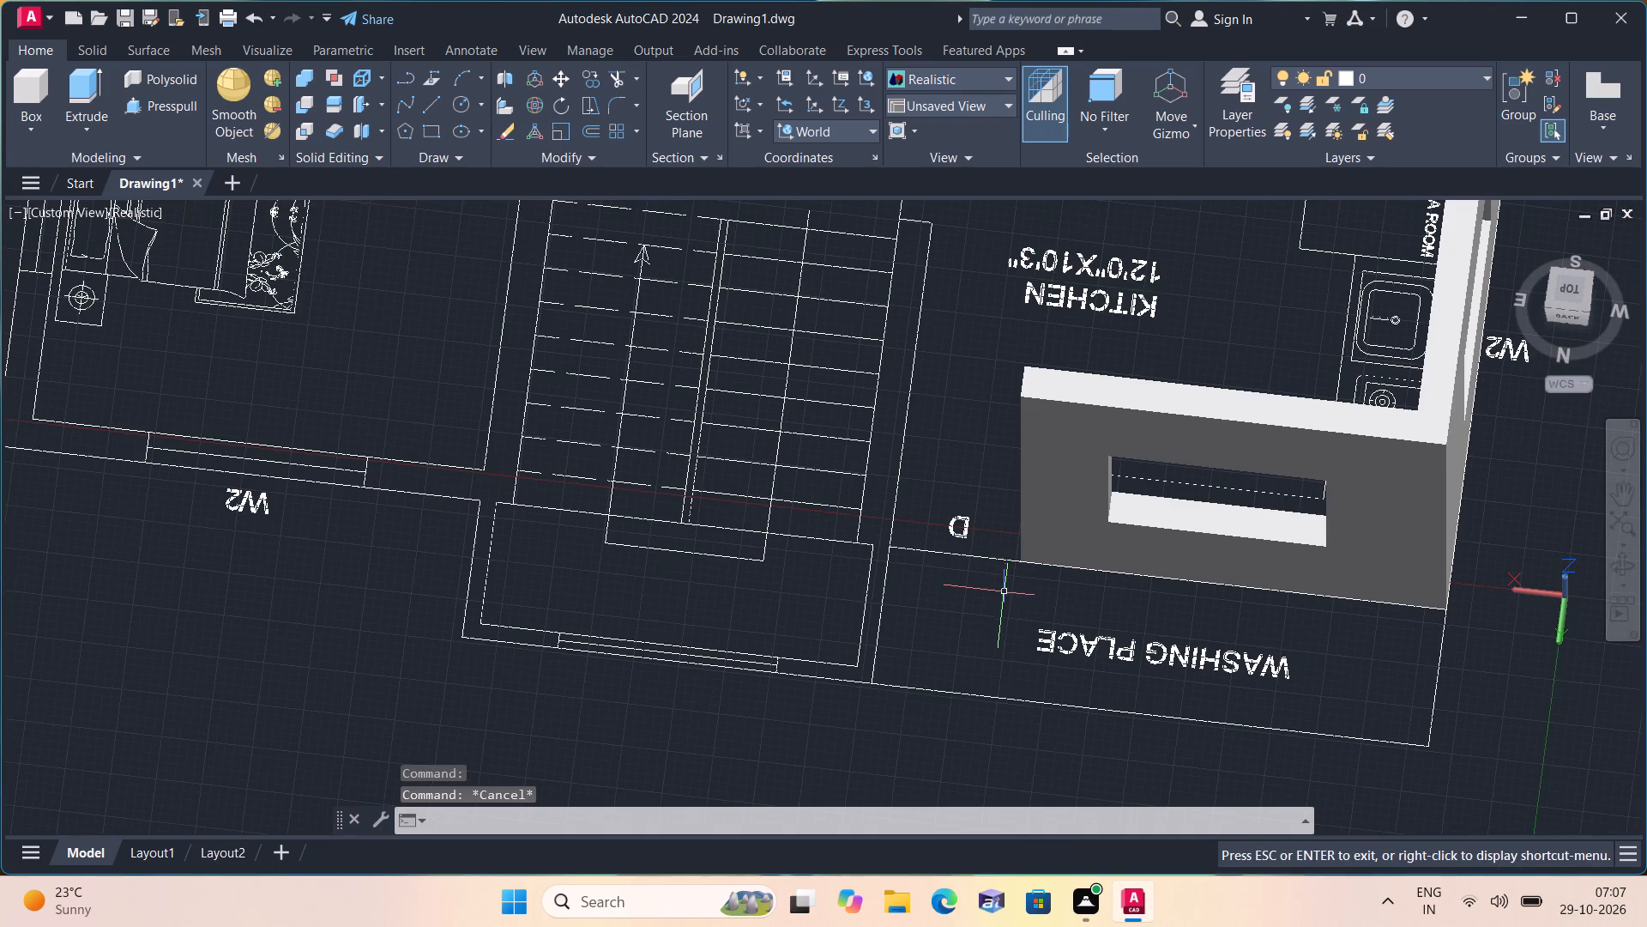
{"action": "middle_click_drag", "start_coordinate": [1020, 574], "coordinate": [1065, 507], "text": "shift"}
{"action": "scroll", "coordinate": [1023, 450], "scroll_direction": "up", "scroll_amount": 2}
{"action": "scroll", "coordinate": [1002, 370], "scroll_direction": "up", "scroll_amount": 1}
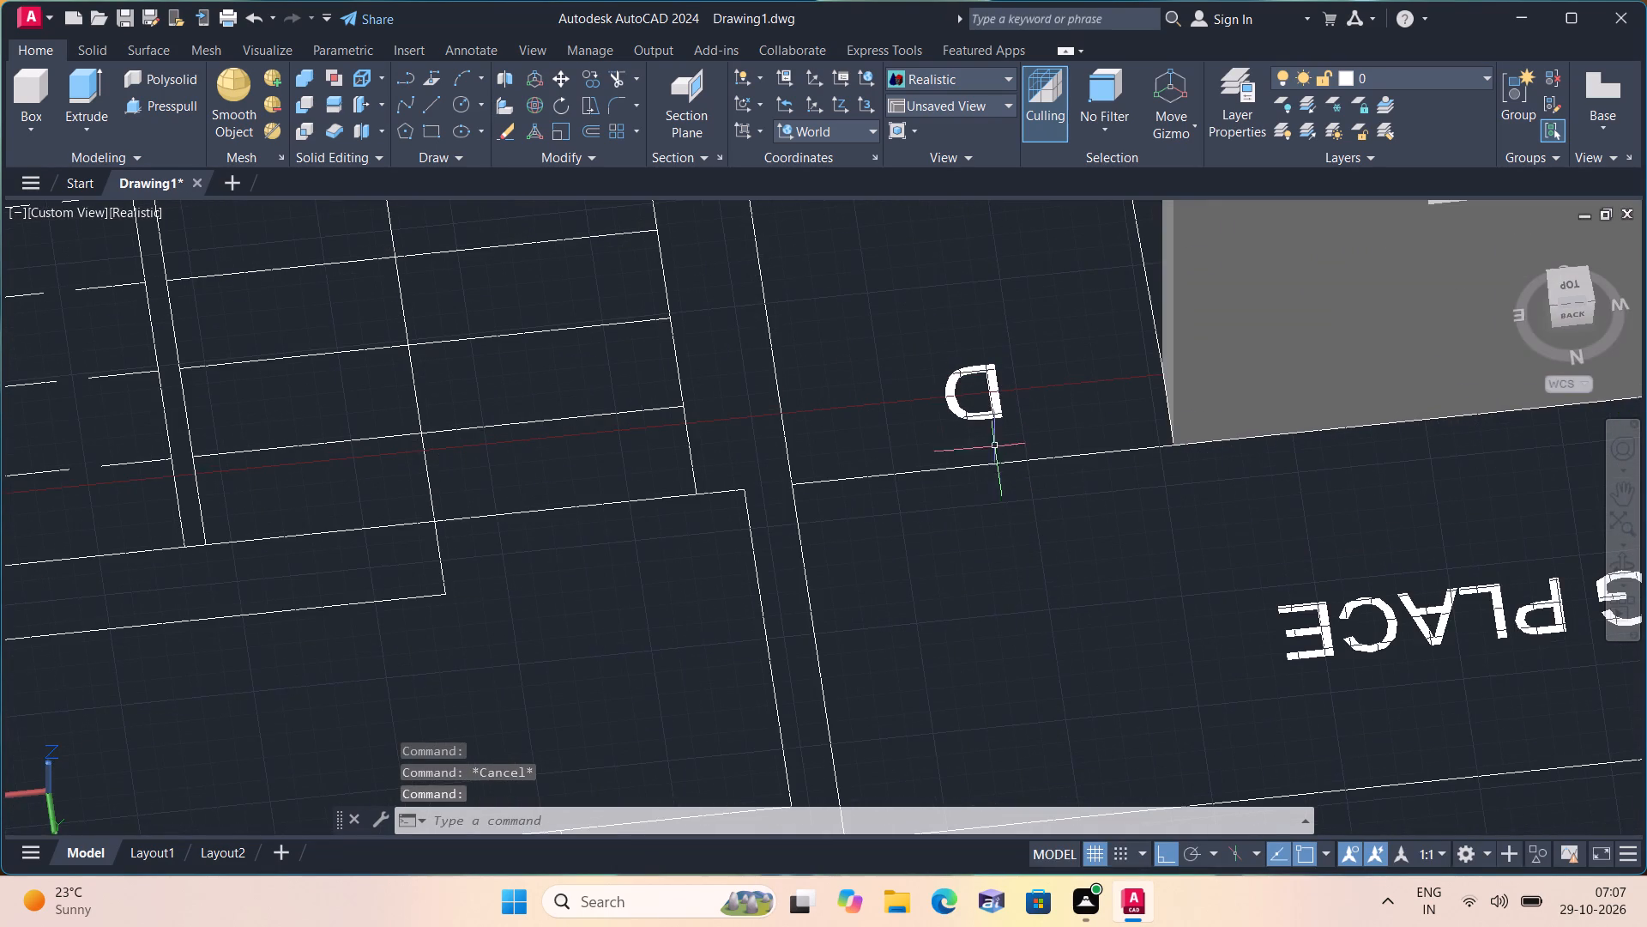
{"action": "middle_click_drag", "start_coordinate": [975, 488], "coordinate": [1228, 510], "text": "shift"}
{"action": "scroll", "coordinate": [1059, 485], "scroll_direction": "down", "scroll_amount": 1}
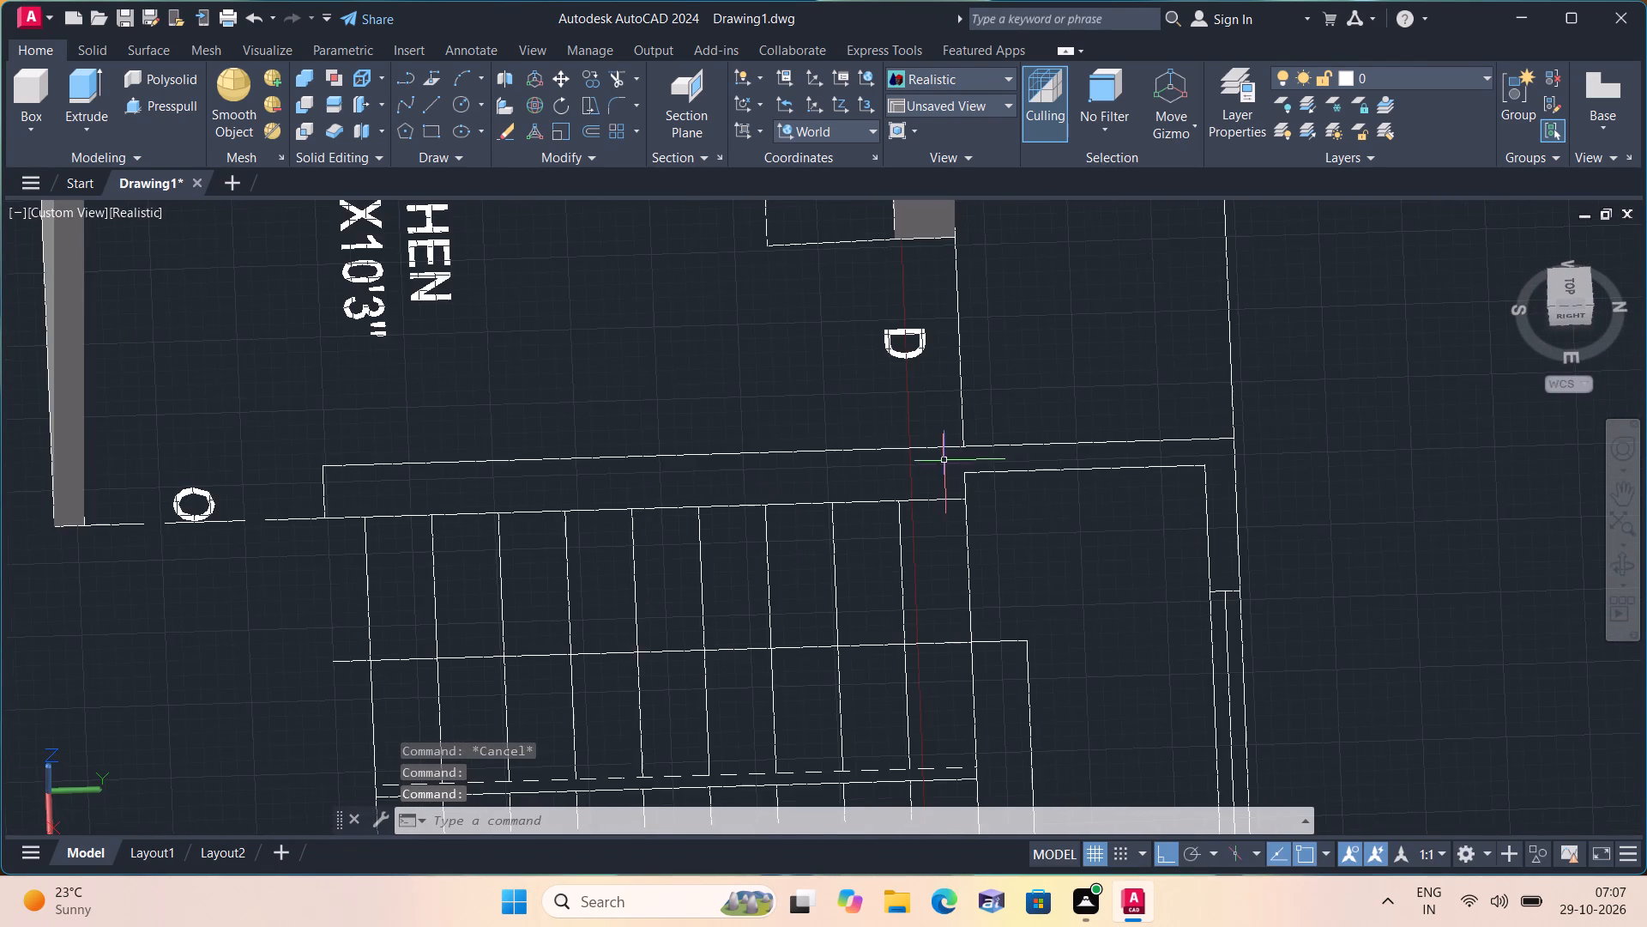
{"action": "scroll", "coordinate": [907, 410], "scroll_direction": "up", "scroll_amount": 1}
{"action": "middle_click_drag", "start_coordinate": [904, 411], "coordinate": [884, 541]}
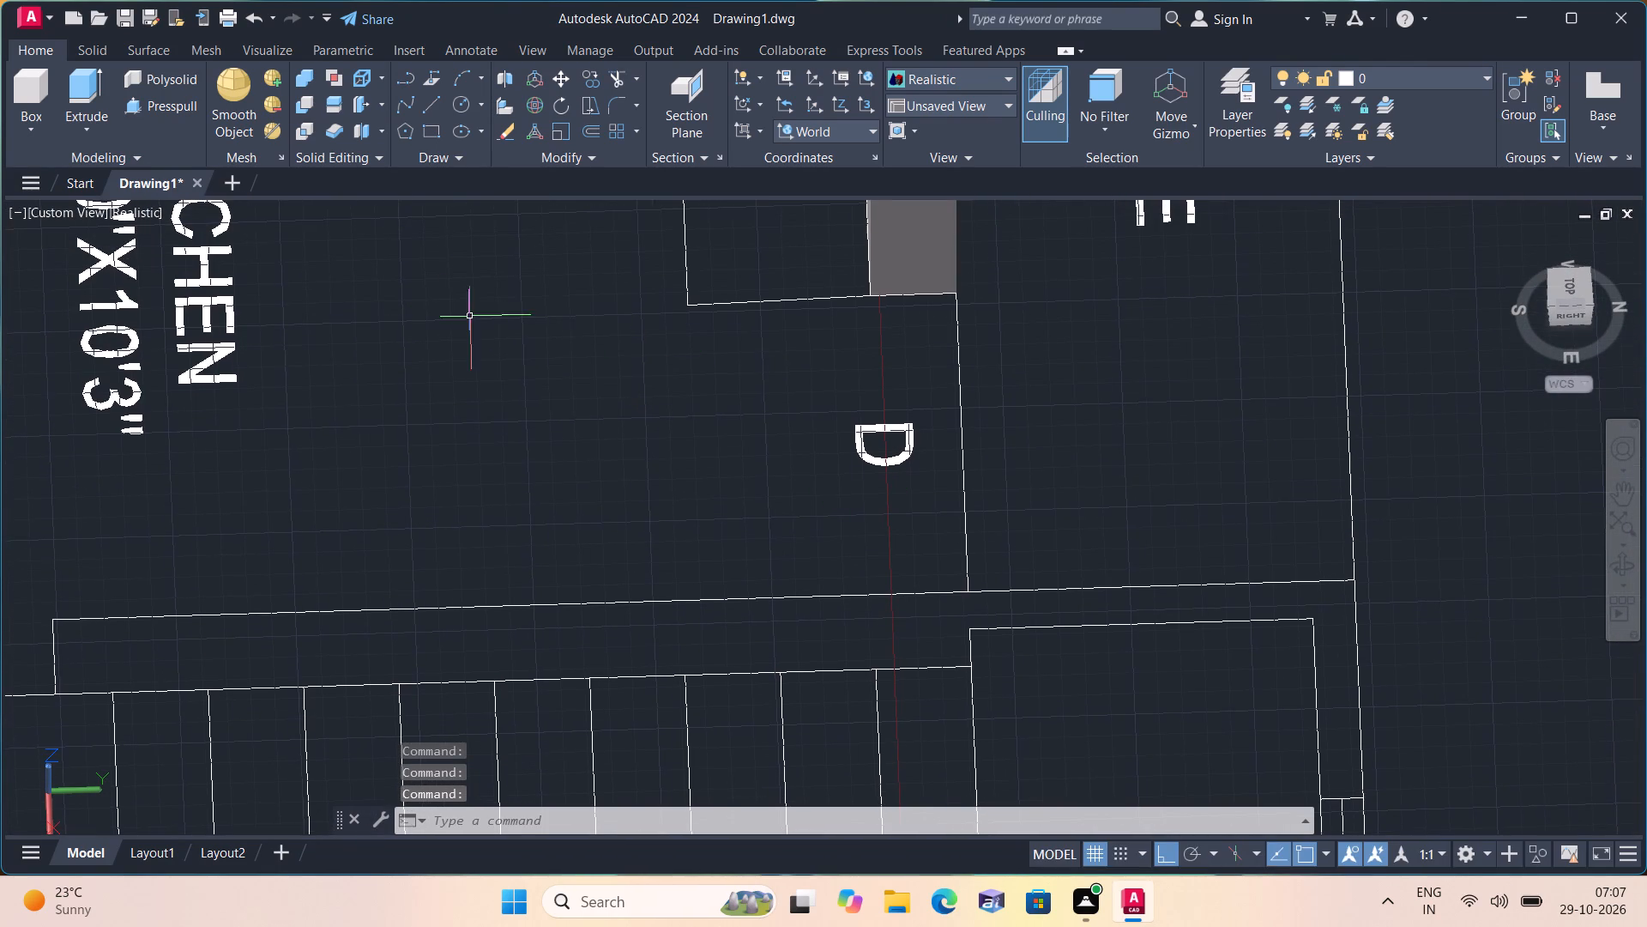
{"action": "left_click", "coordinate": [34, 130]}
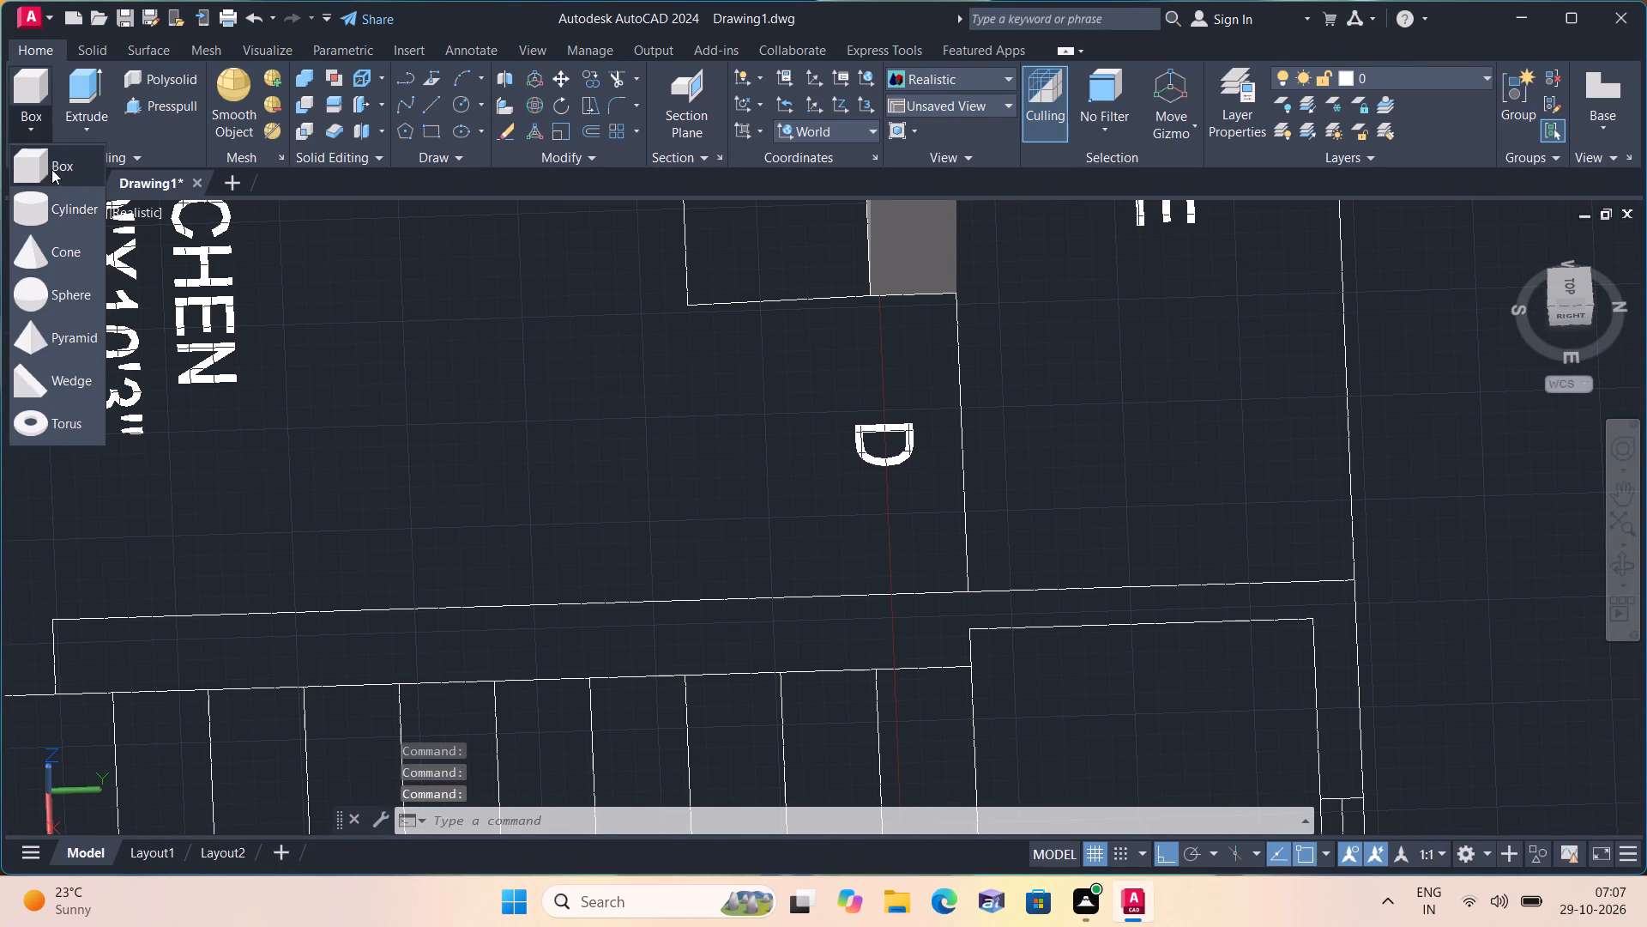
{"action": "left_click", "coordinate": [51, 165]}
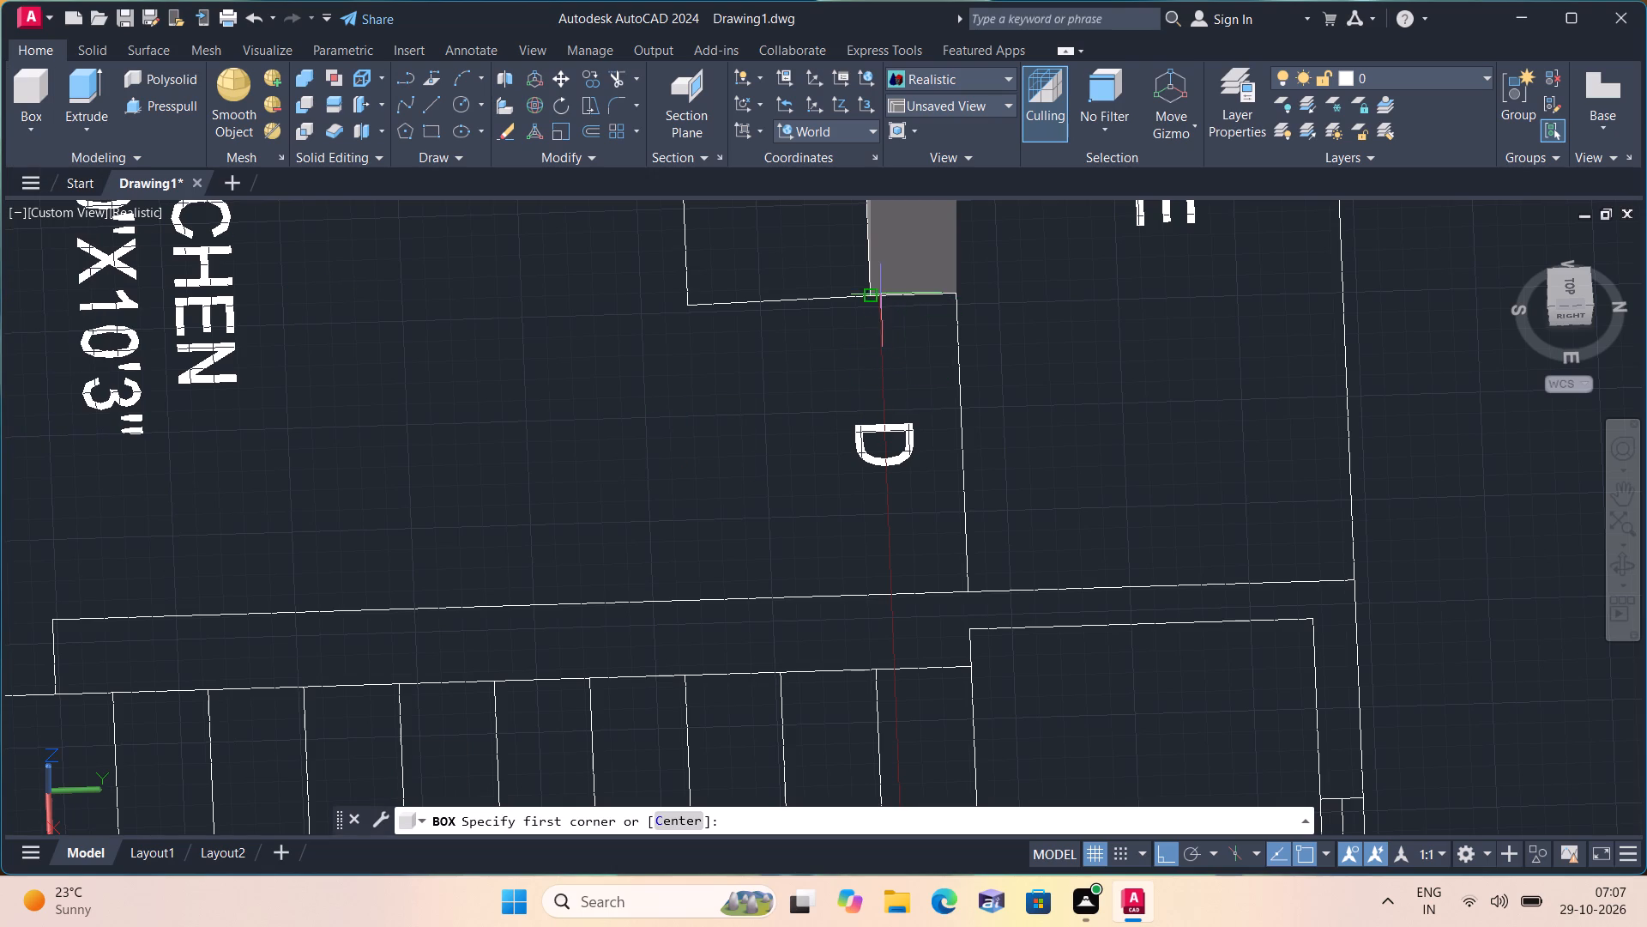
{"action": "left_click", "coordinate": [875, 294]}
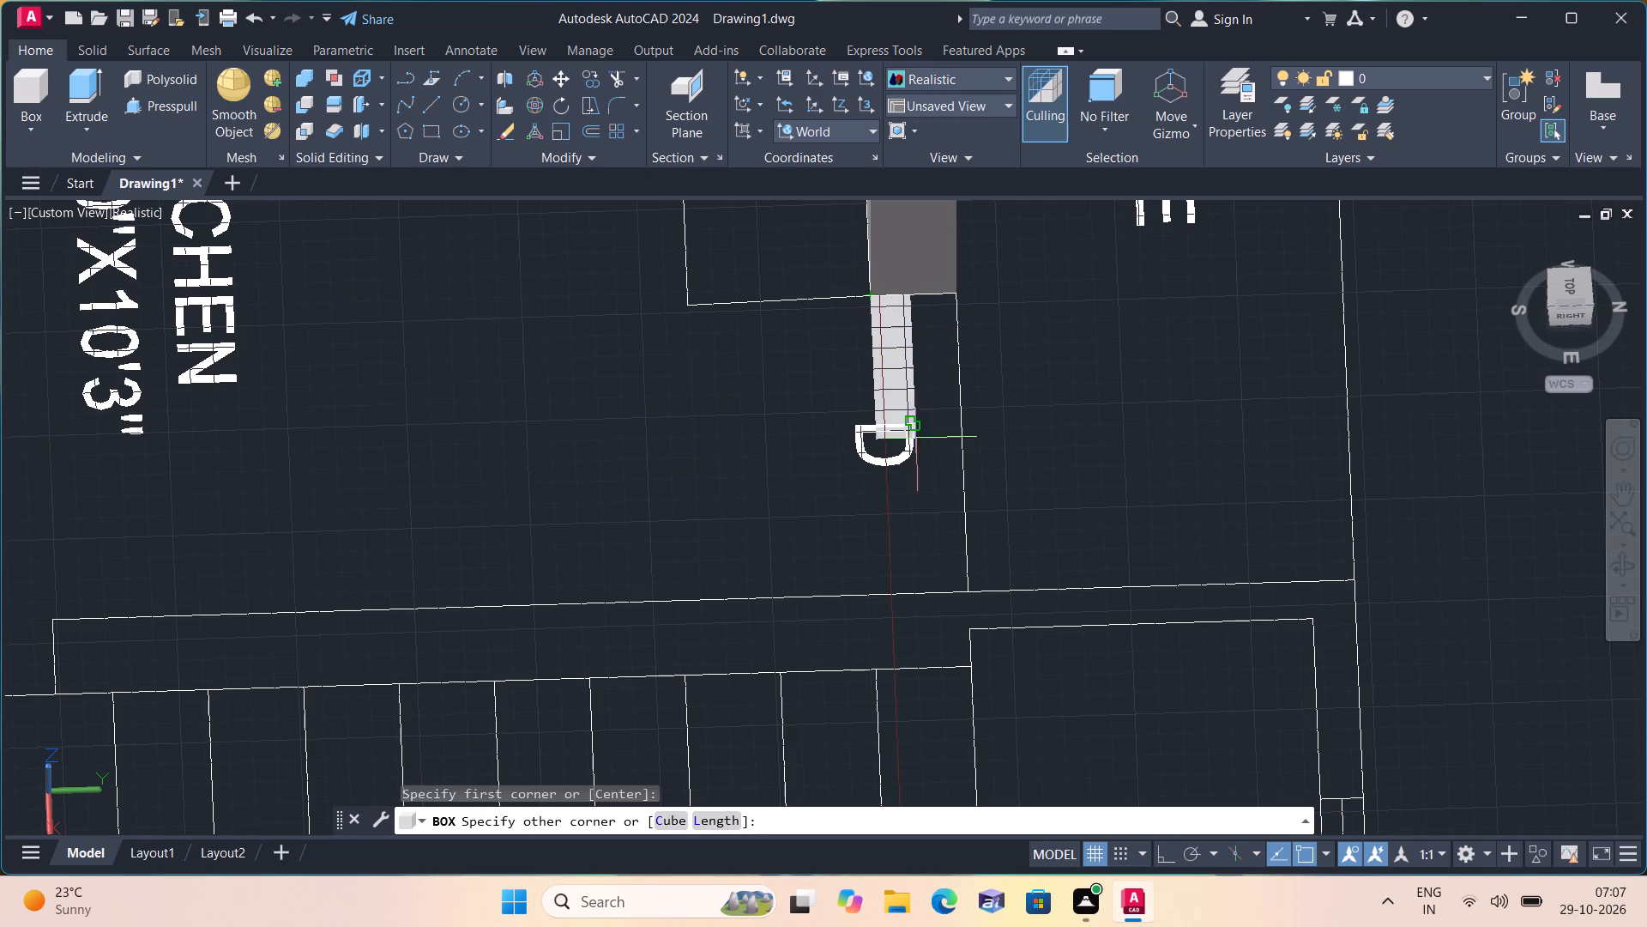
{"action": "left_click", "coordinate": [971, 595]}
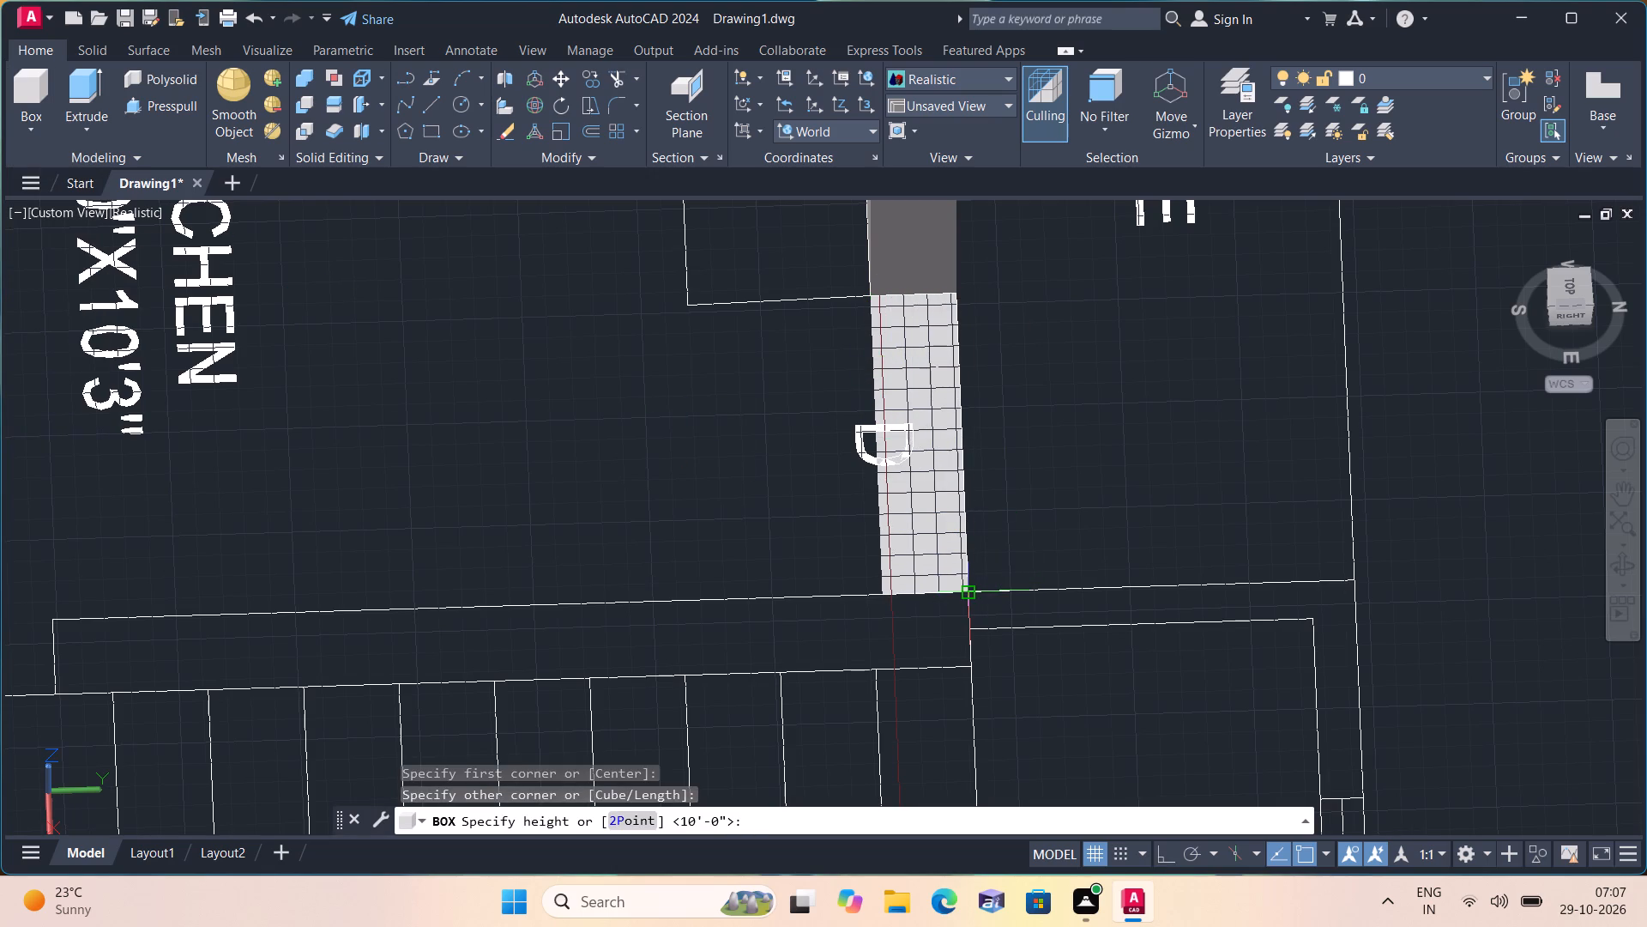
{"action": "type", "text": "3'"}
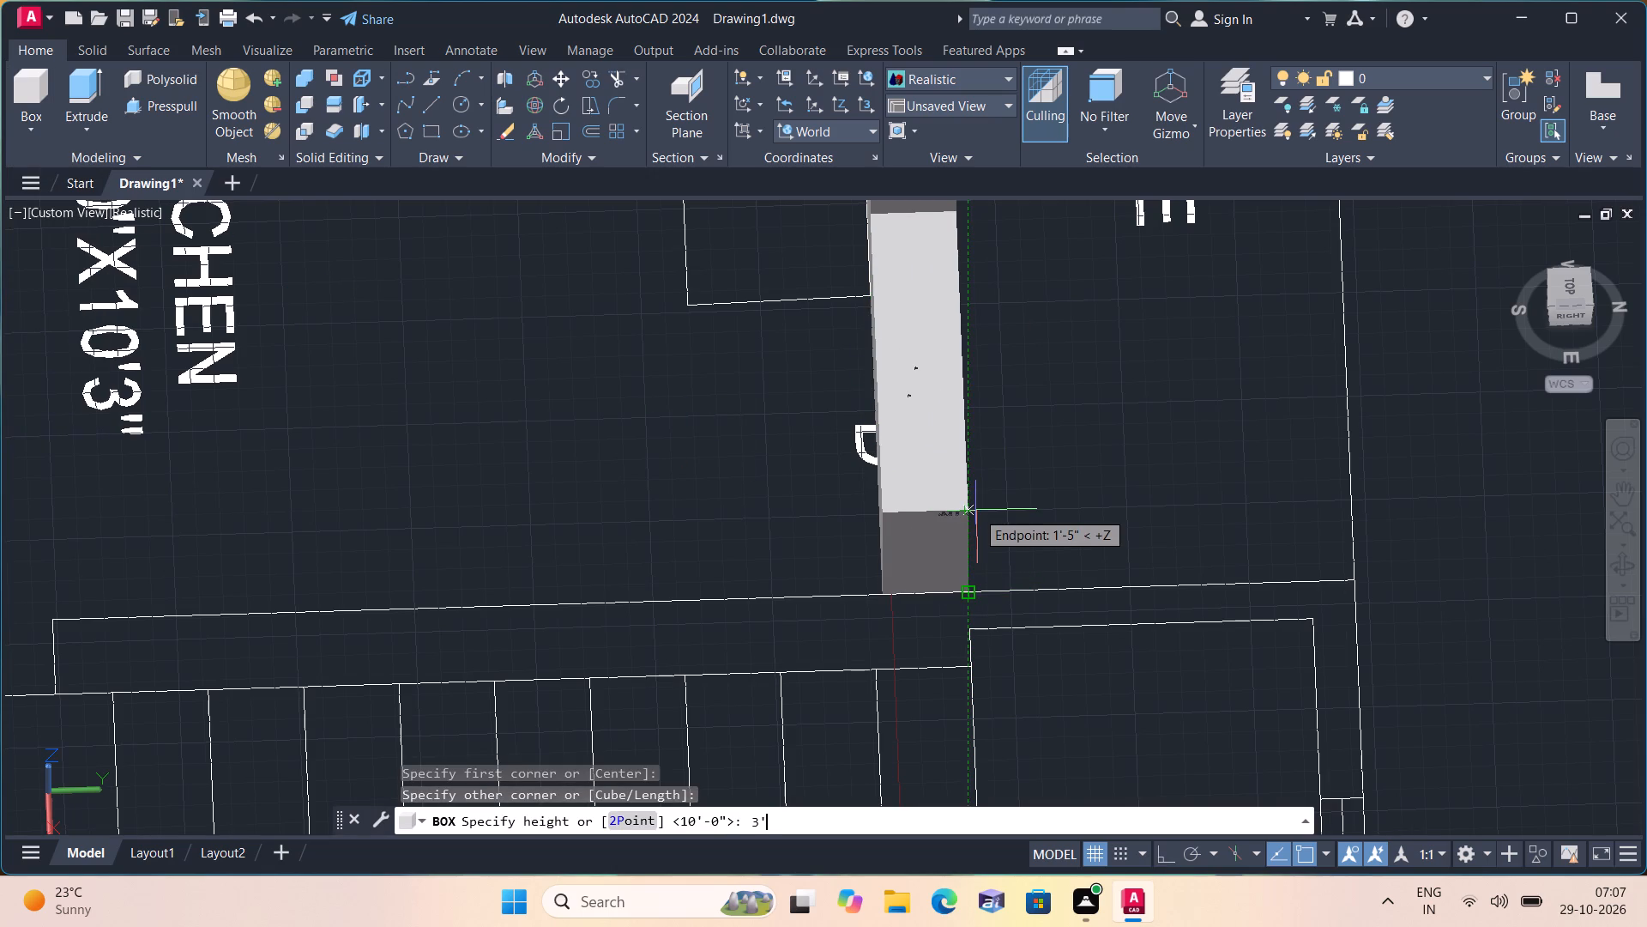
{"action": "key", "text": "space"}
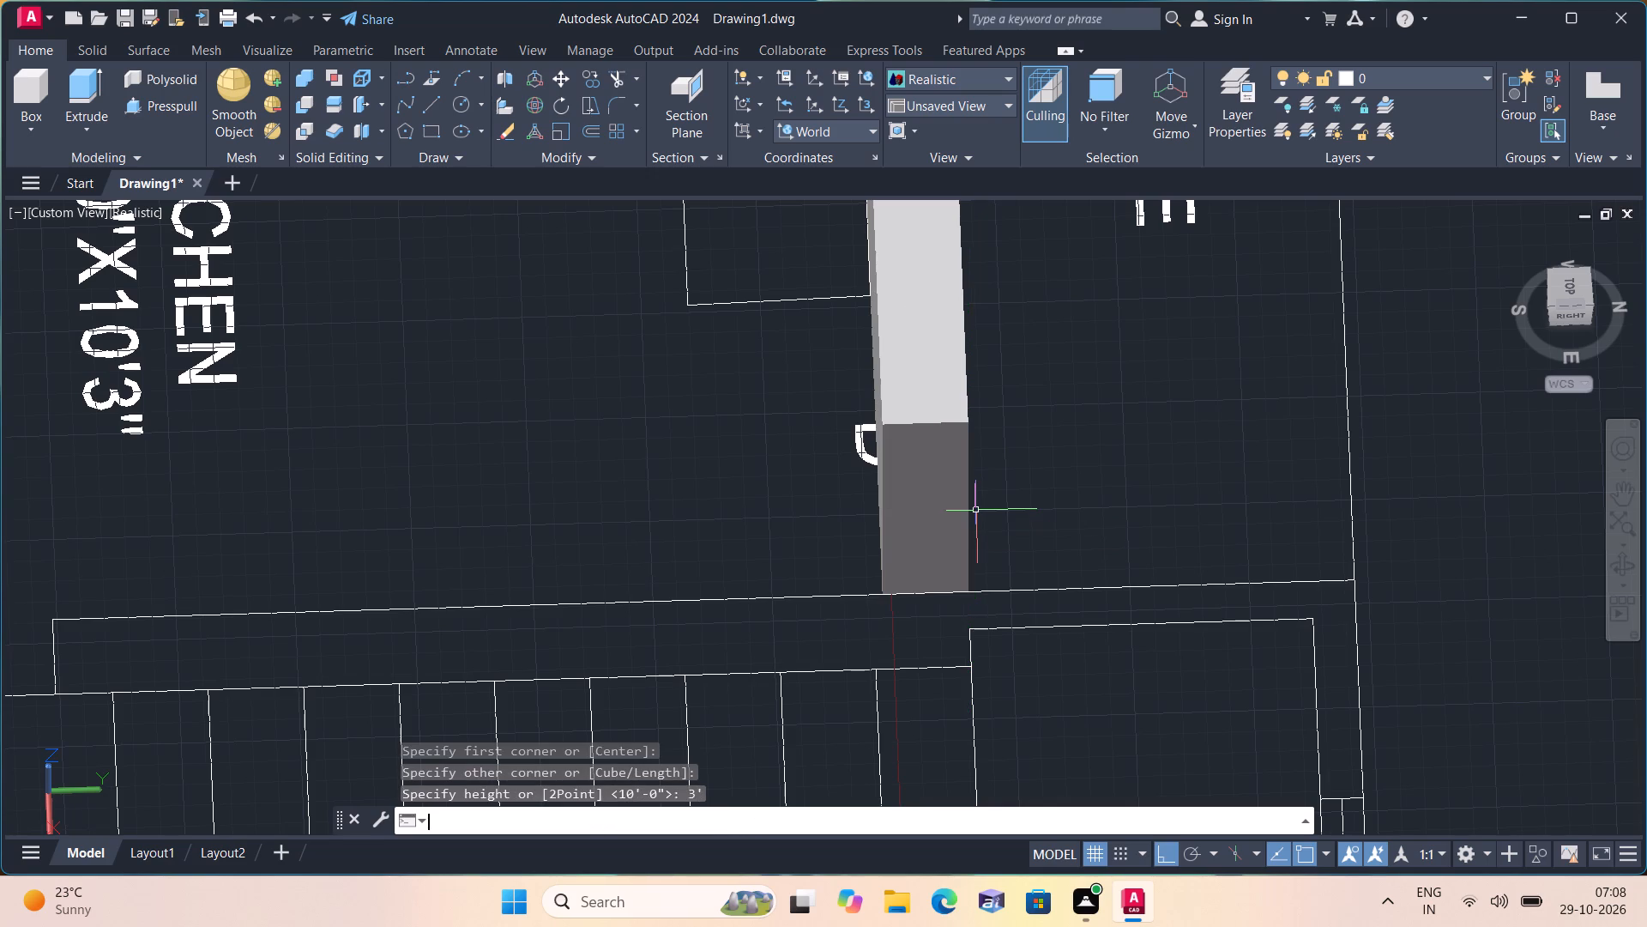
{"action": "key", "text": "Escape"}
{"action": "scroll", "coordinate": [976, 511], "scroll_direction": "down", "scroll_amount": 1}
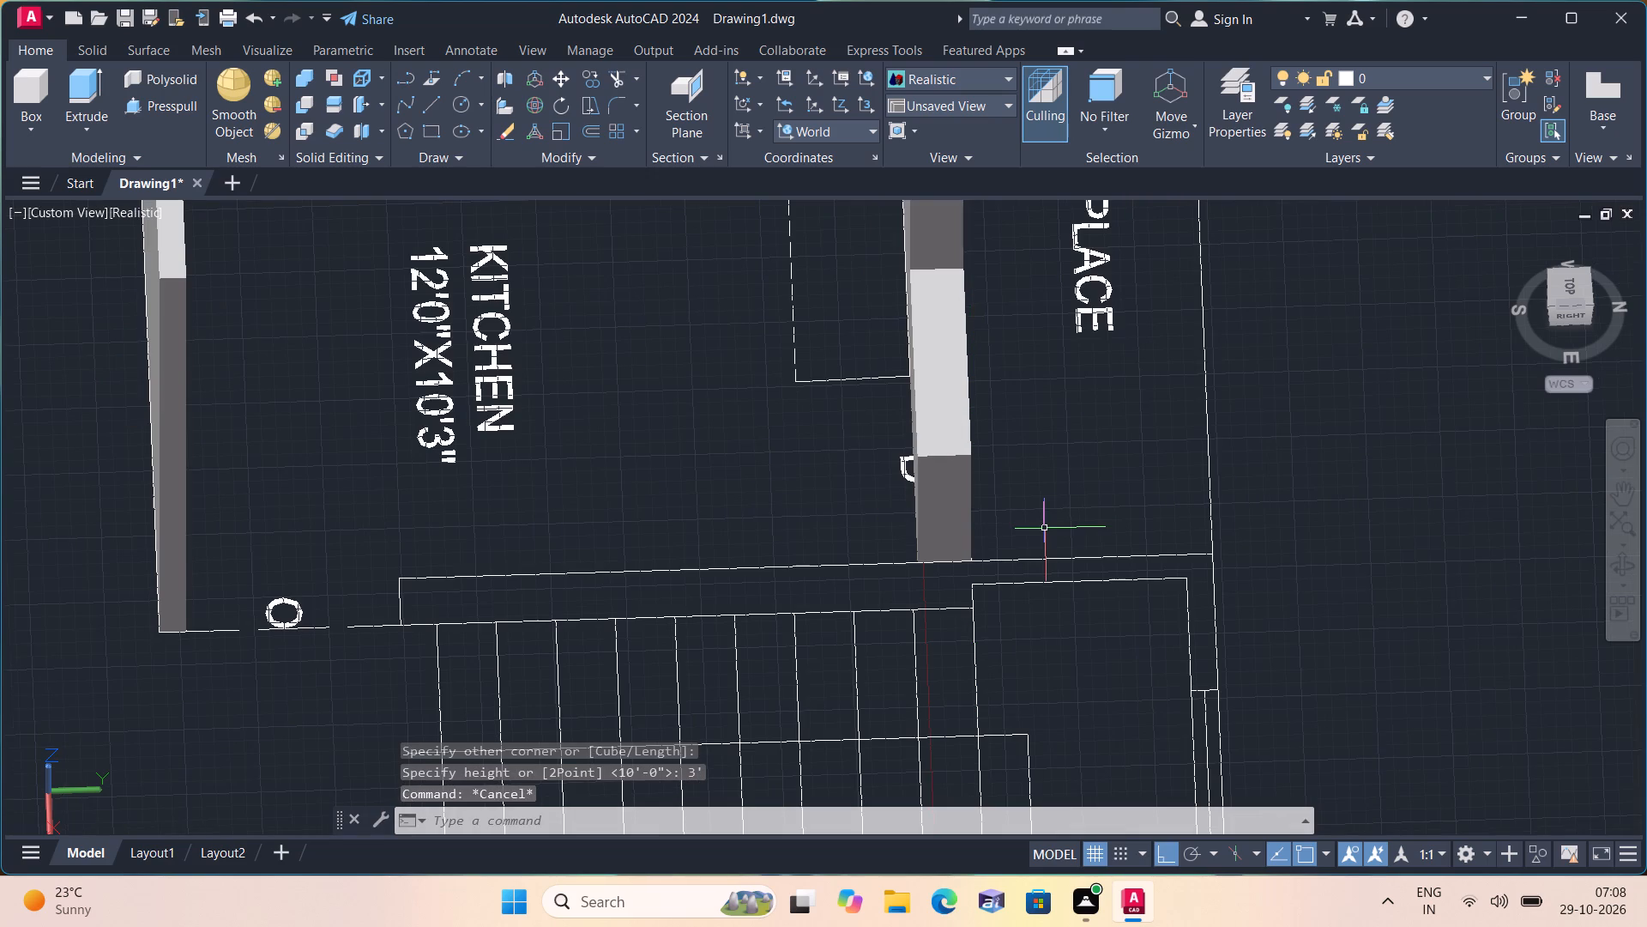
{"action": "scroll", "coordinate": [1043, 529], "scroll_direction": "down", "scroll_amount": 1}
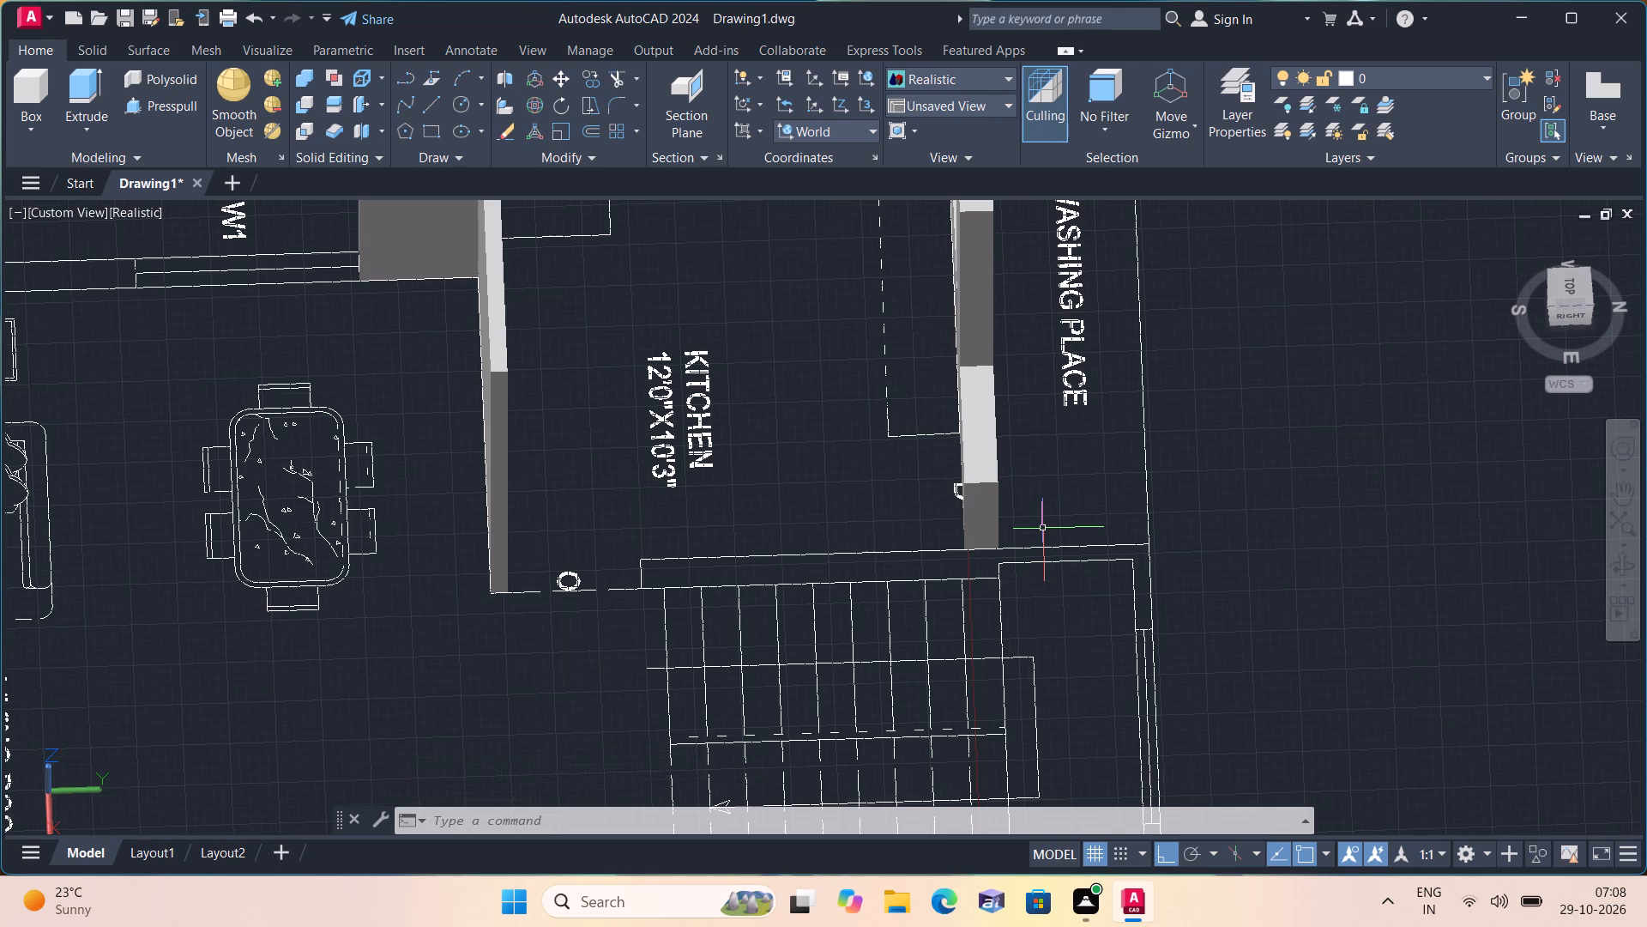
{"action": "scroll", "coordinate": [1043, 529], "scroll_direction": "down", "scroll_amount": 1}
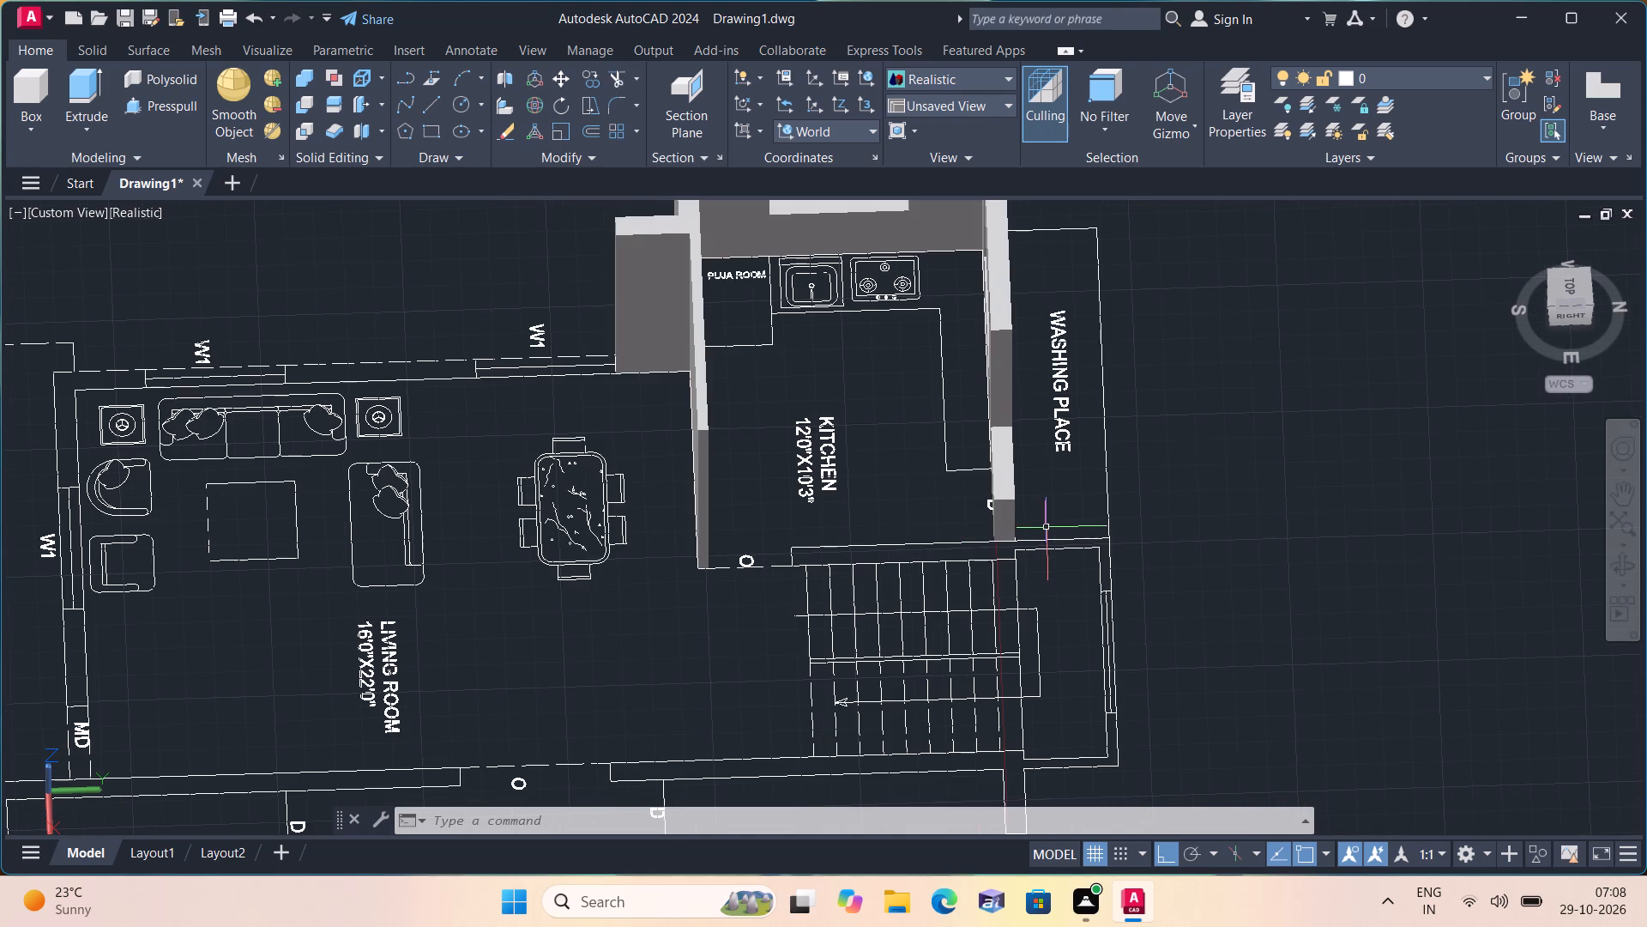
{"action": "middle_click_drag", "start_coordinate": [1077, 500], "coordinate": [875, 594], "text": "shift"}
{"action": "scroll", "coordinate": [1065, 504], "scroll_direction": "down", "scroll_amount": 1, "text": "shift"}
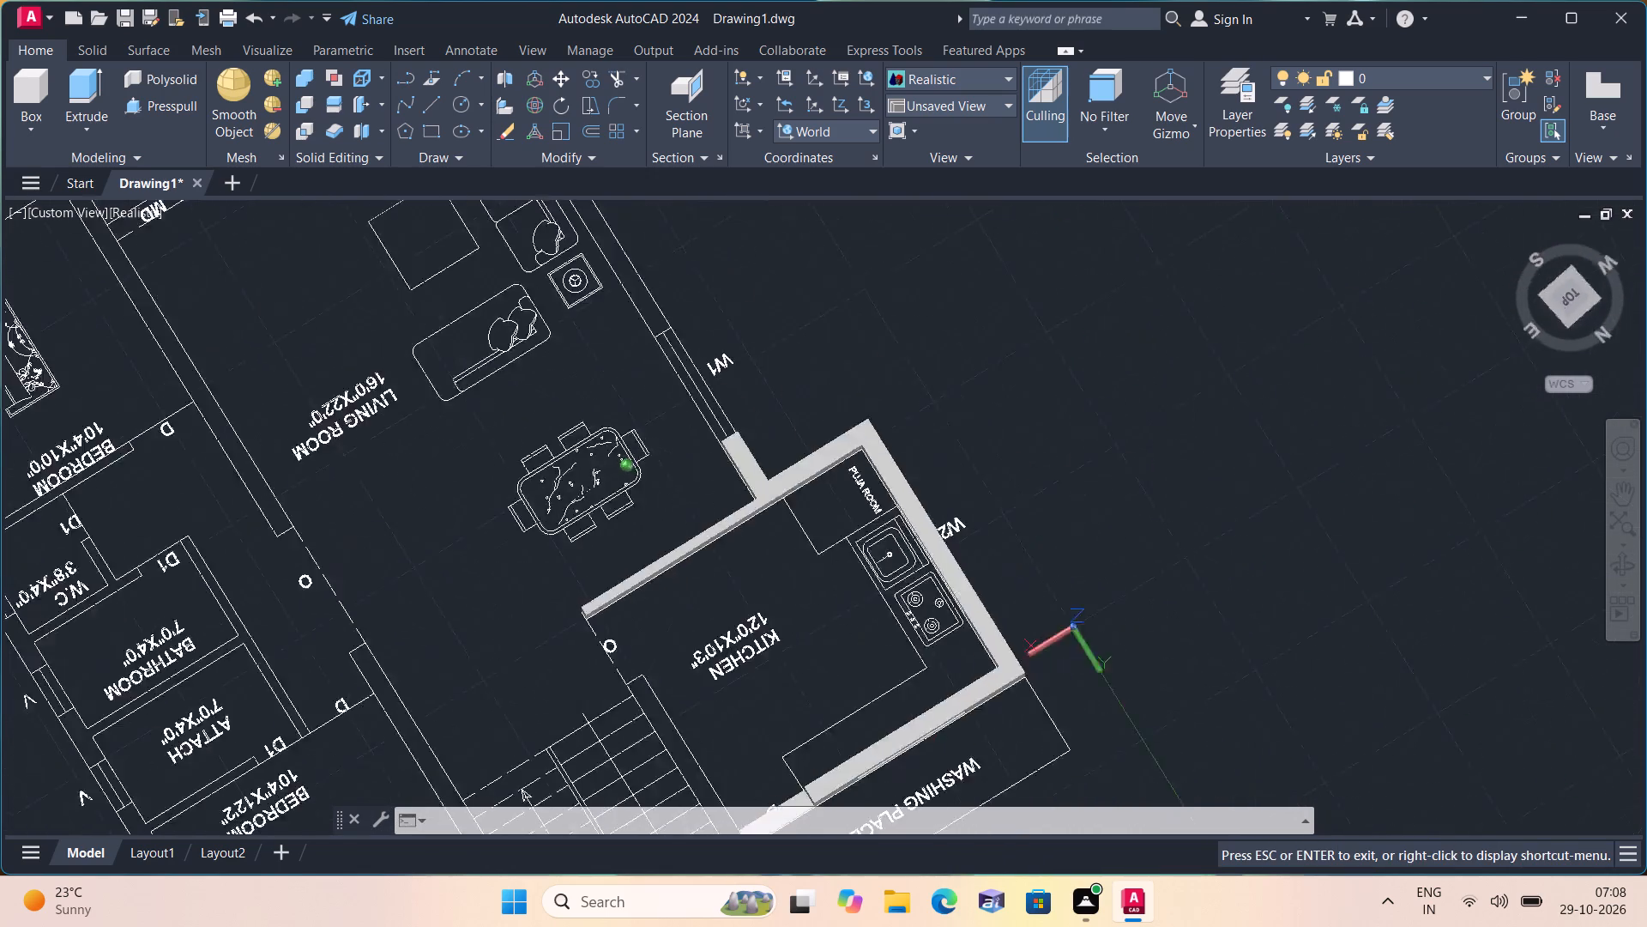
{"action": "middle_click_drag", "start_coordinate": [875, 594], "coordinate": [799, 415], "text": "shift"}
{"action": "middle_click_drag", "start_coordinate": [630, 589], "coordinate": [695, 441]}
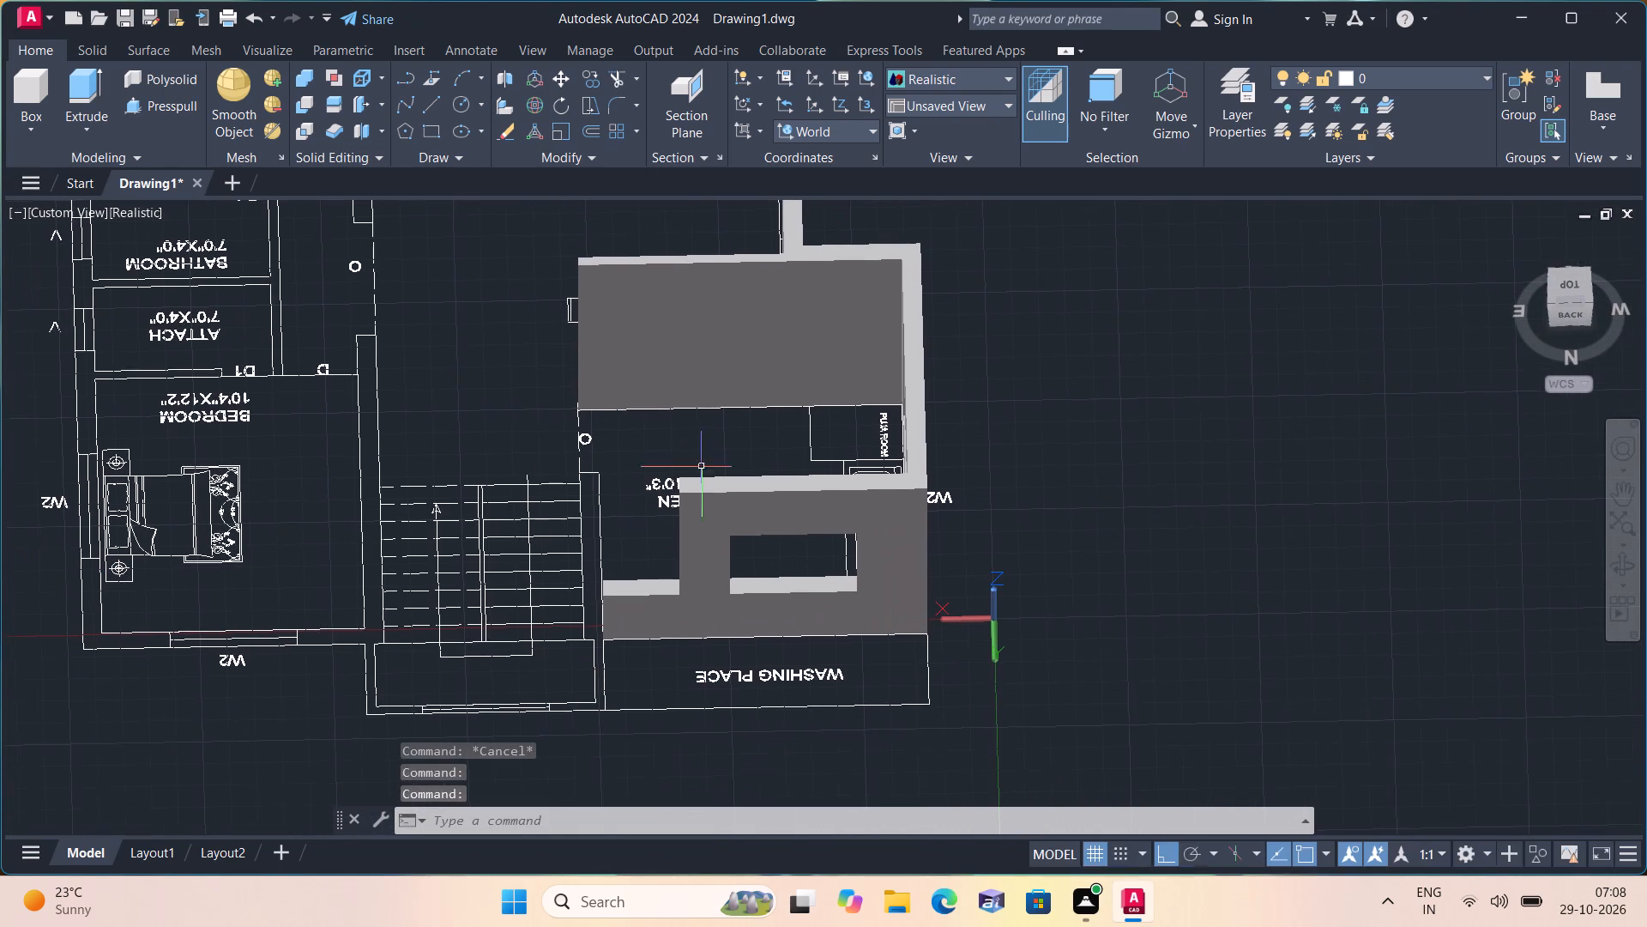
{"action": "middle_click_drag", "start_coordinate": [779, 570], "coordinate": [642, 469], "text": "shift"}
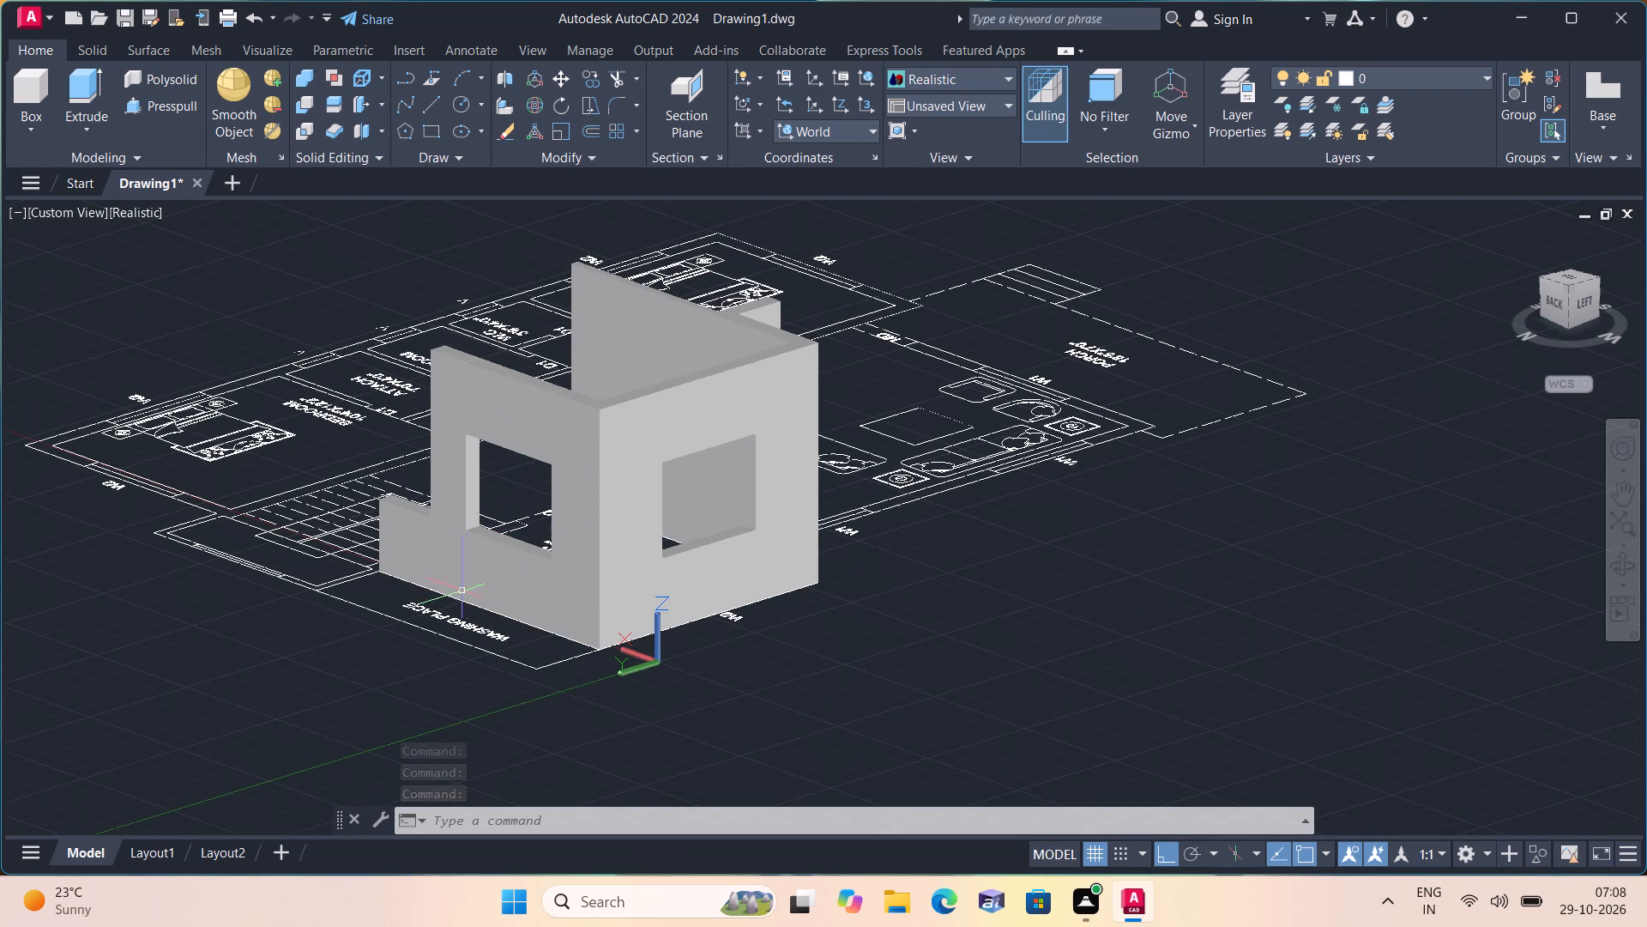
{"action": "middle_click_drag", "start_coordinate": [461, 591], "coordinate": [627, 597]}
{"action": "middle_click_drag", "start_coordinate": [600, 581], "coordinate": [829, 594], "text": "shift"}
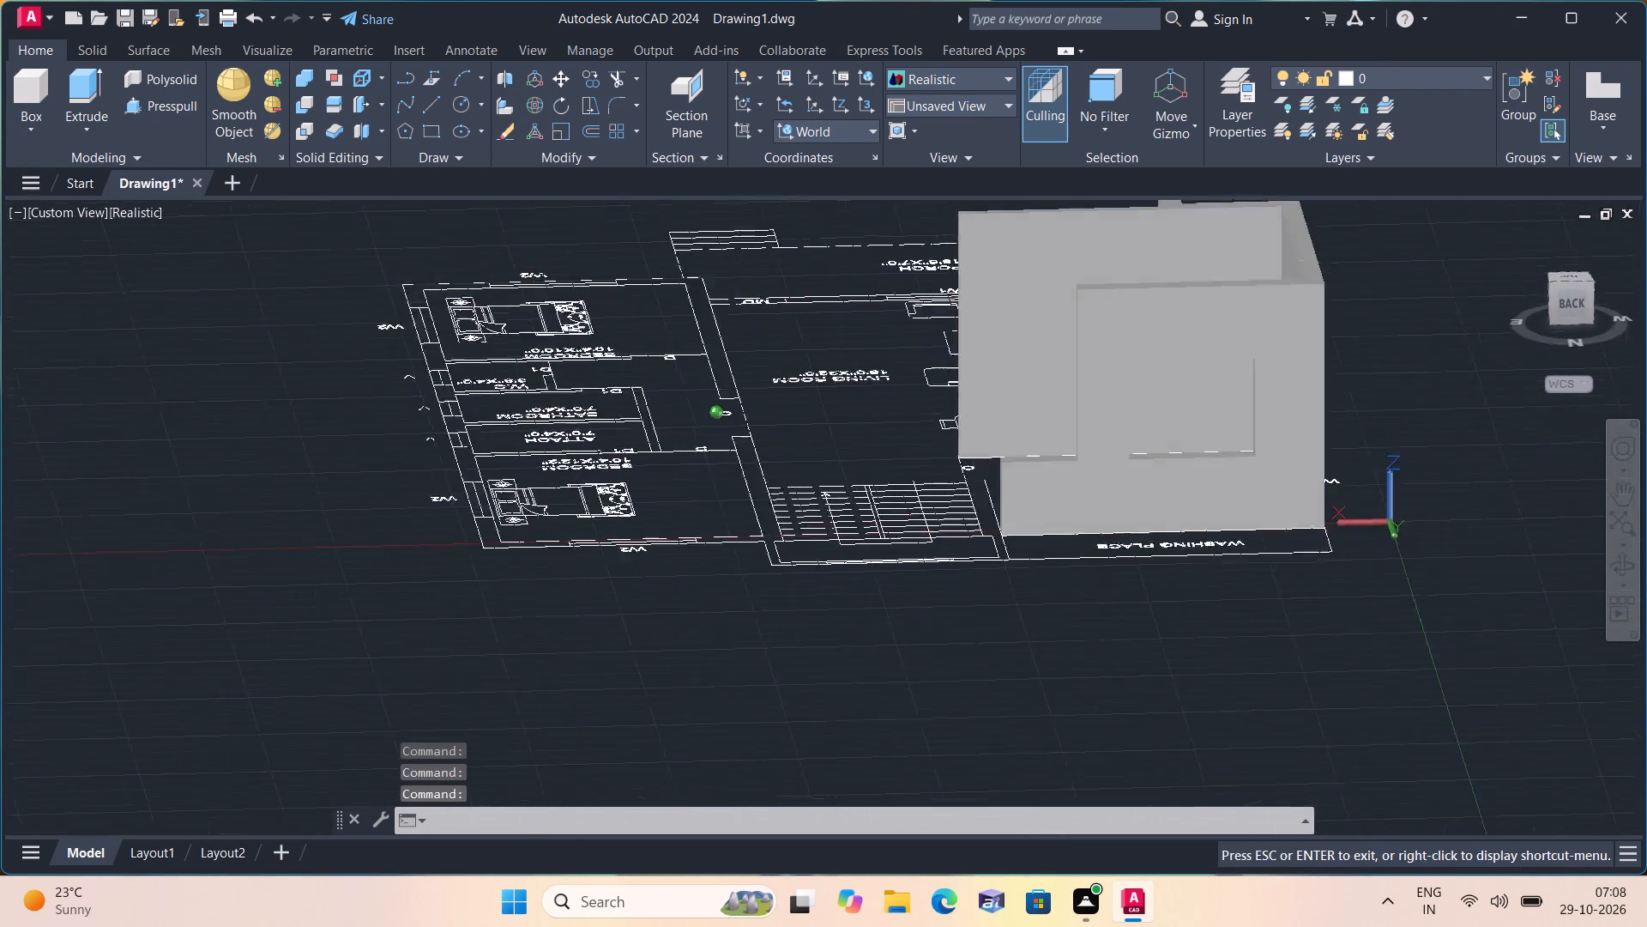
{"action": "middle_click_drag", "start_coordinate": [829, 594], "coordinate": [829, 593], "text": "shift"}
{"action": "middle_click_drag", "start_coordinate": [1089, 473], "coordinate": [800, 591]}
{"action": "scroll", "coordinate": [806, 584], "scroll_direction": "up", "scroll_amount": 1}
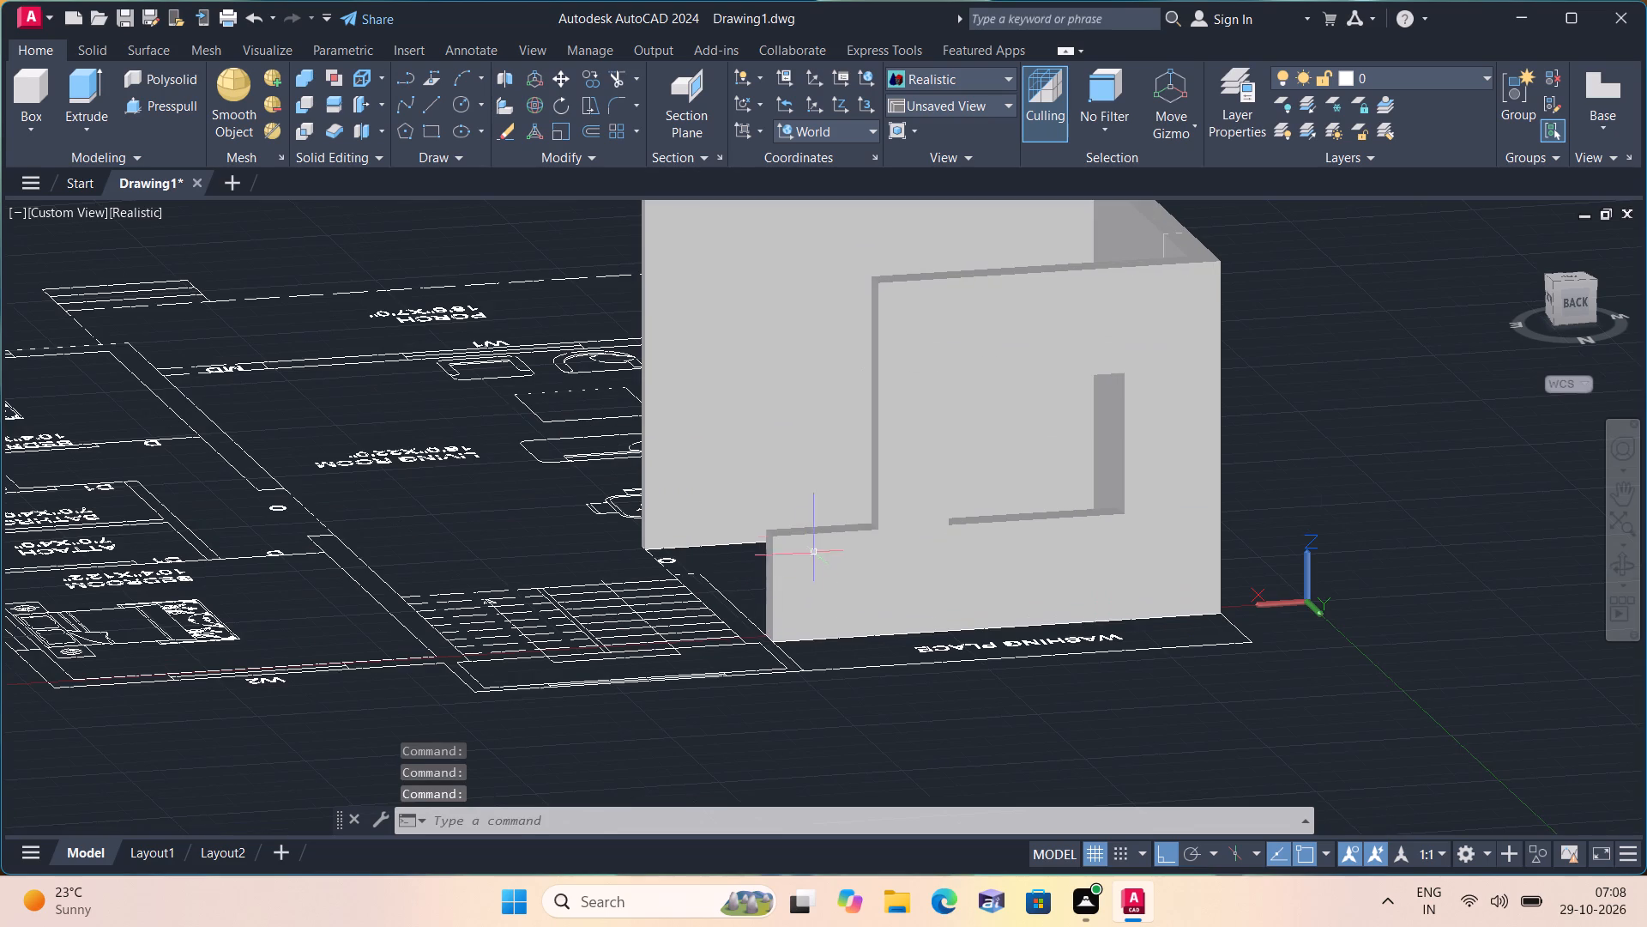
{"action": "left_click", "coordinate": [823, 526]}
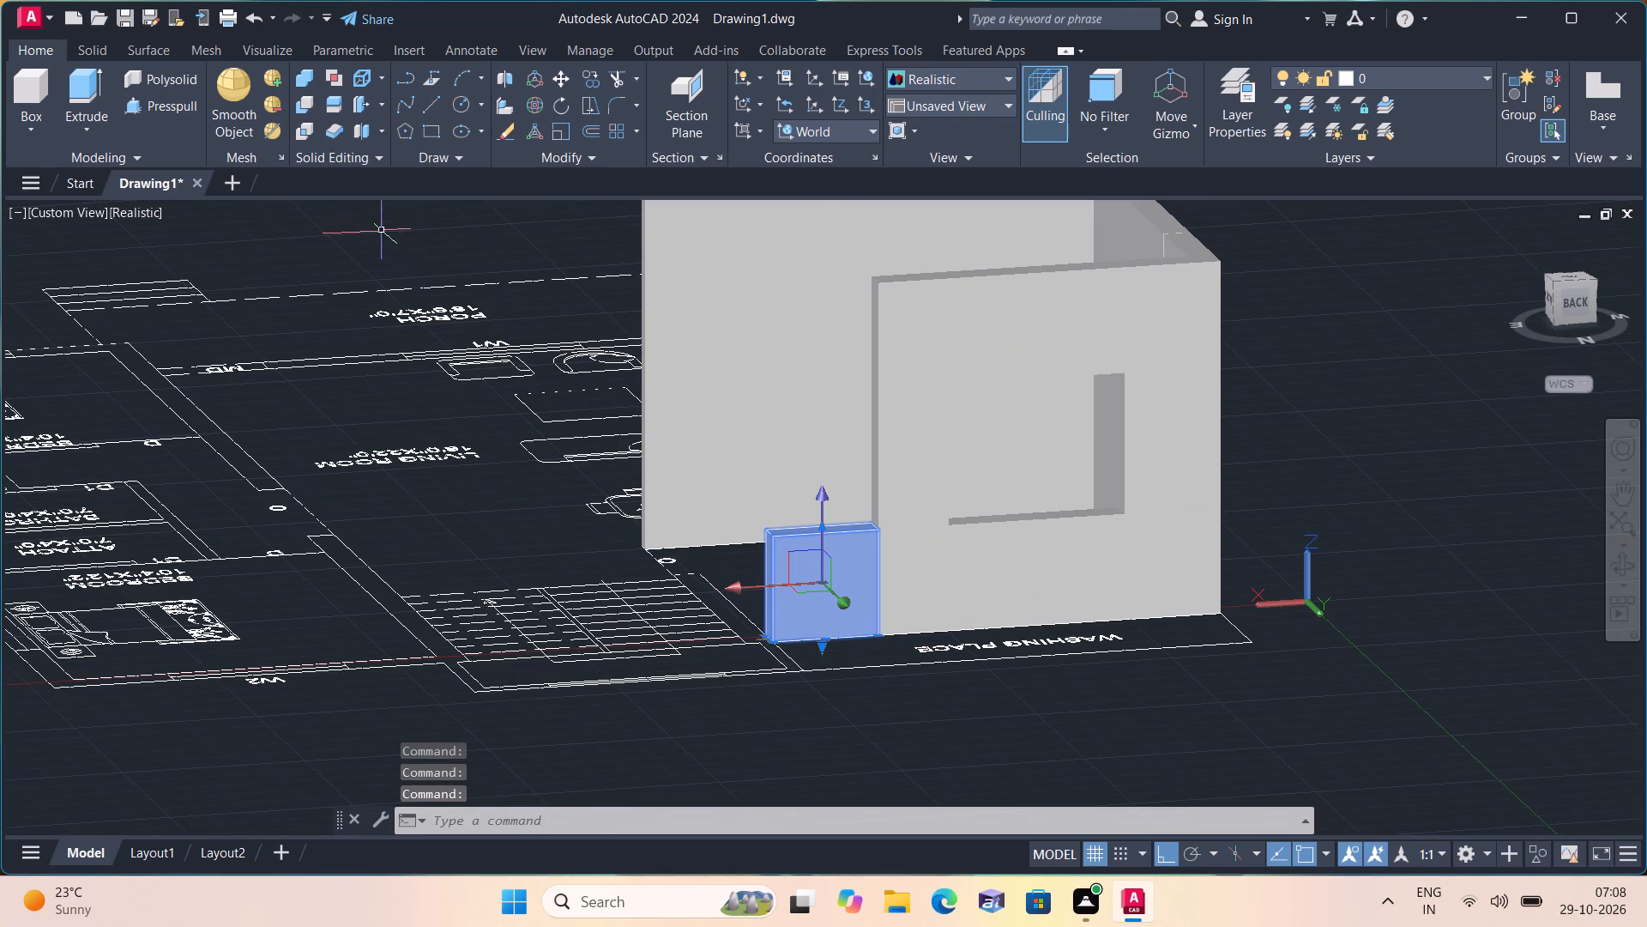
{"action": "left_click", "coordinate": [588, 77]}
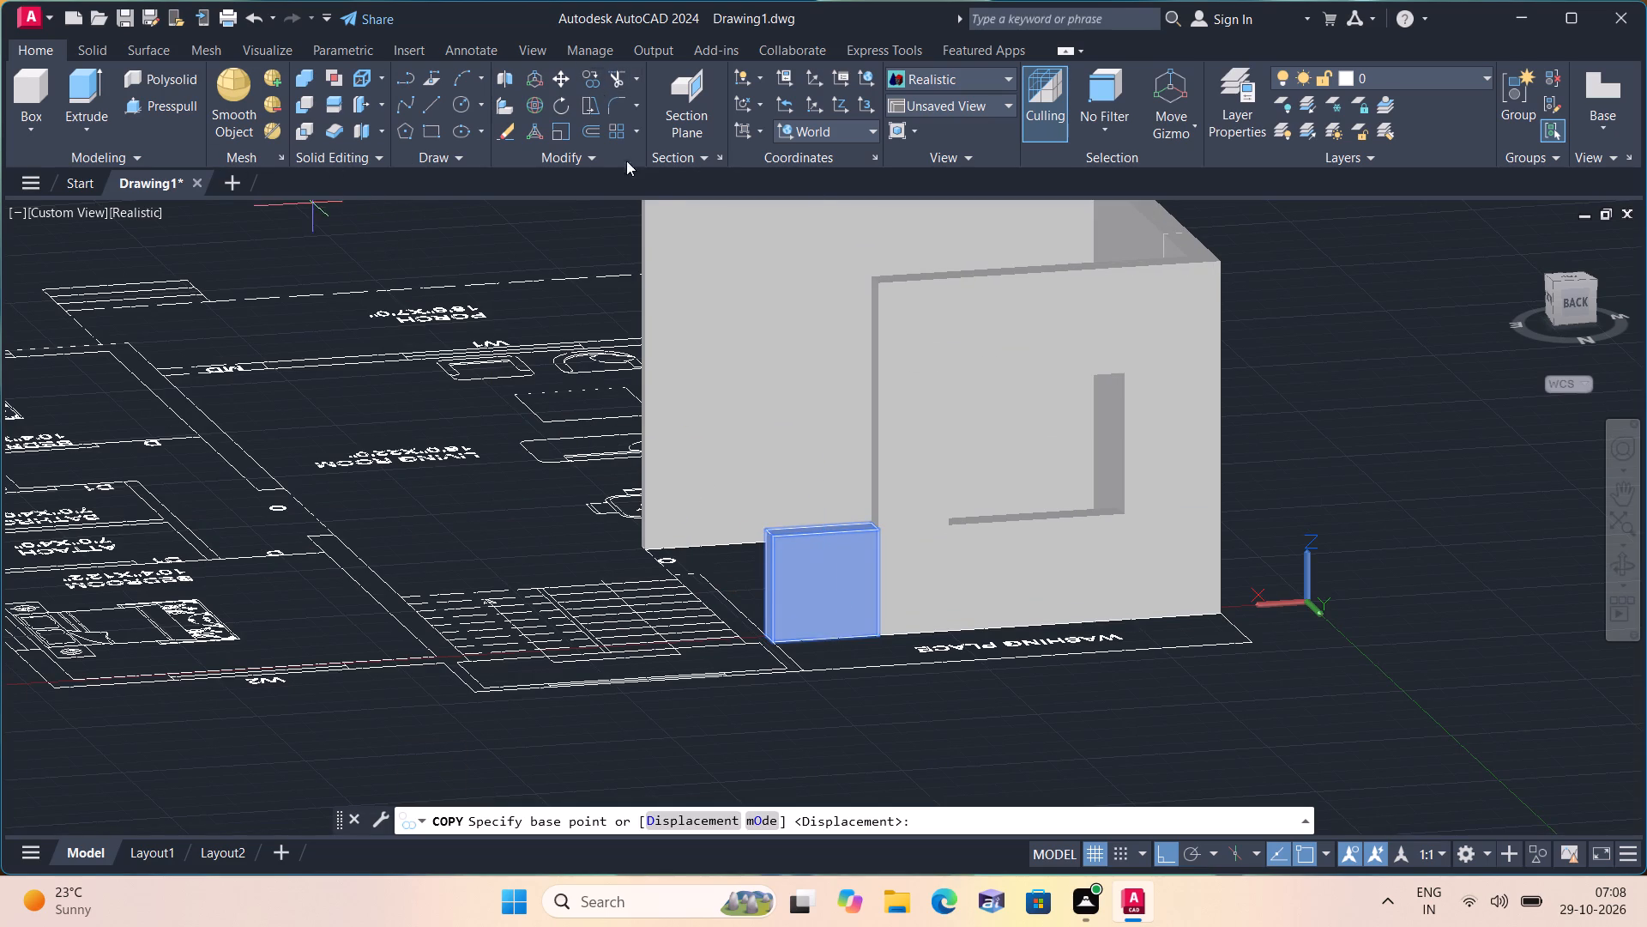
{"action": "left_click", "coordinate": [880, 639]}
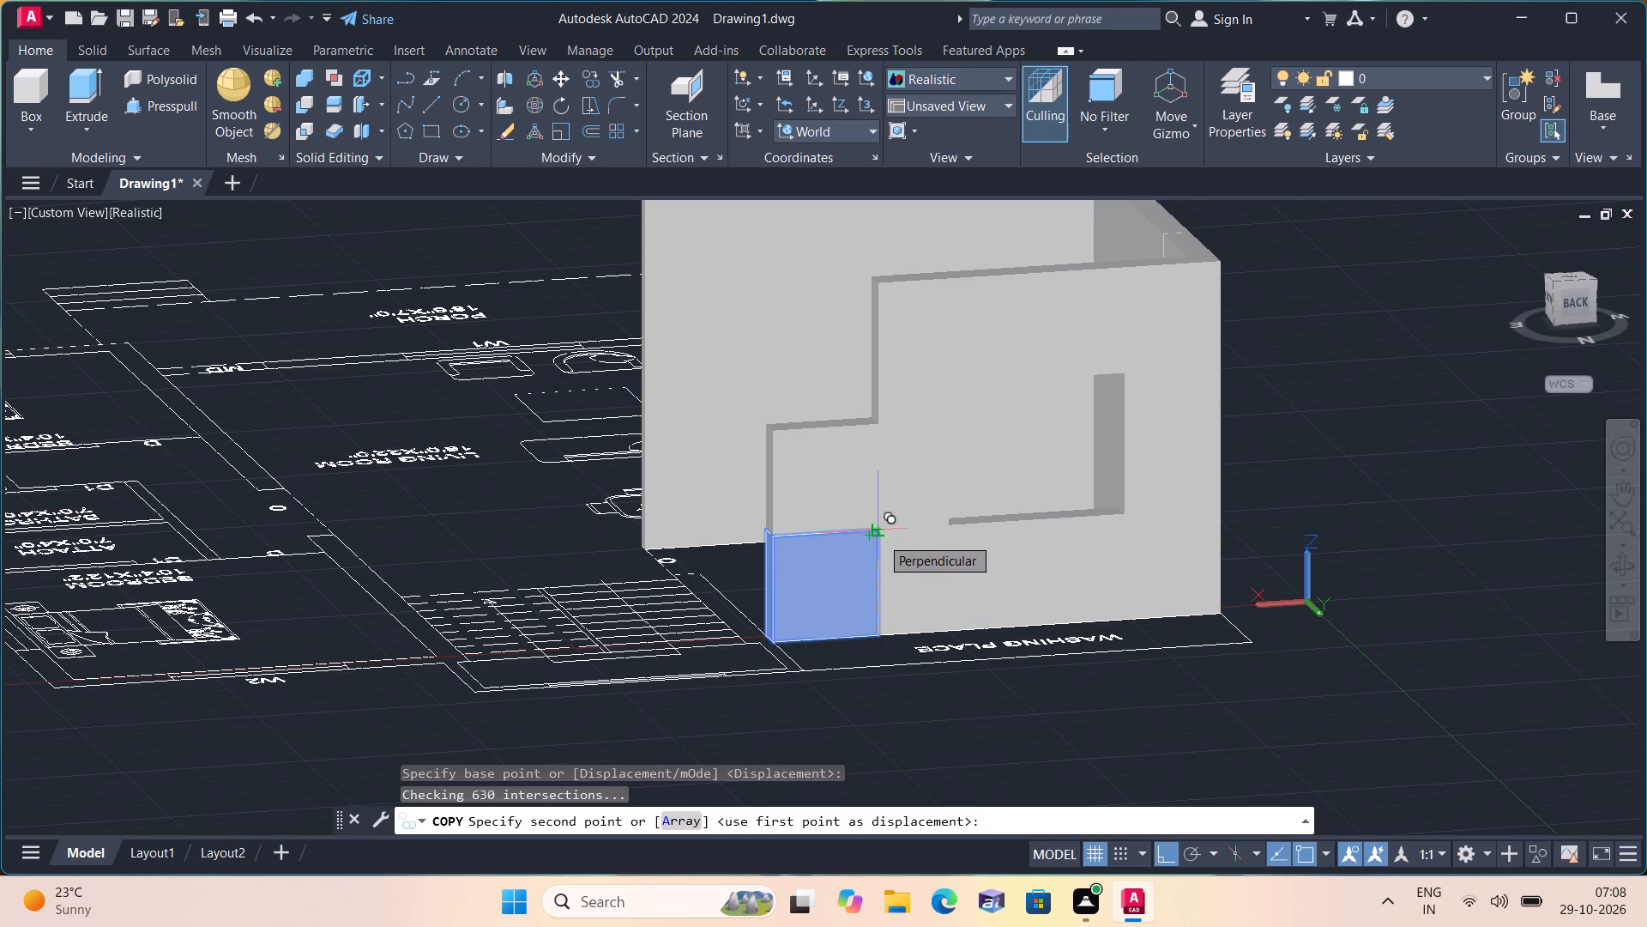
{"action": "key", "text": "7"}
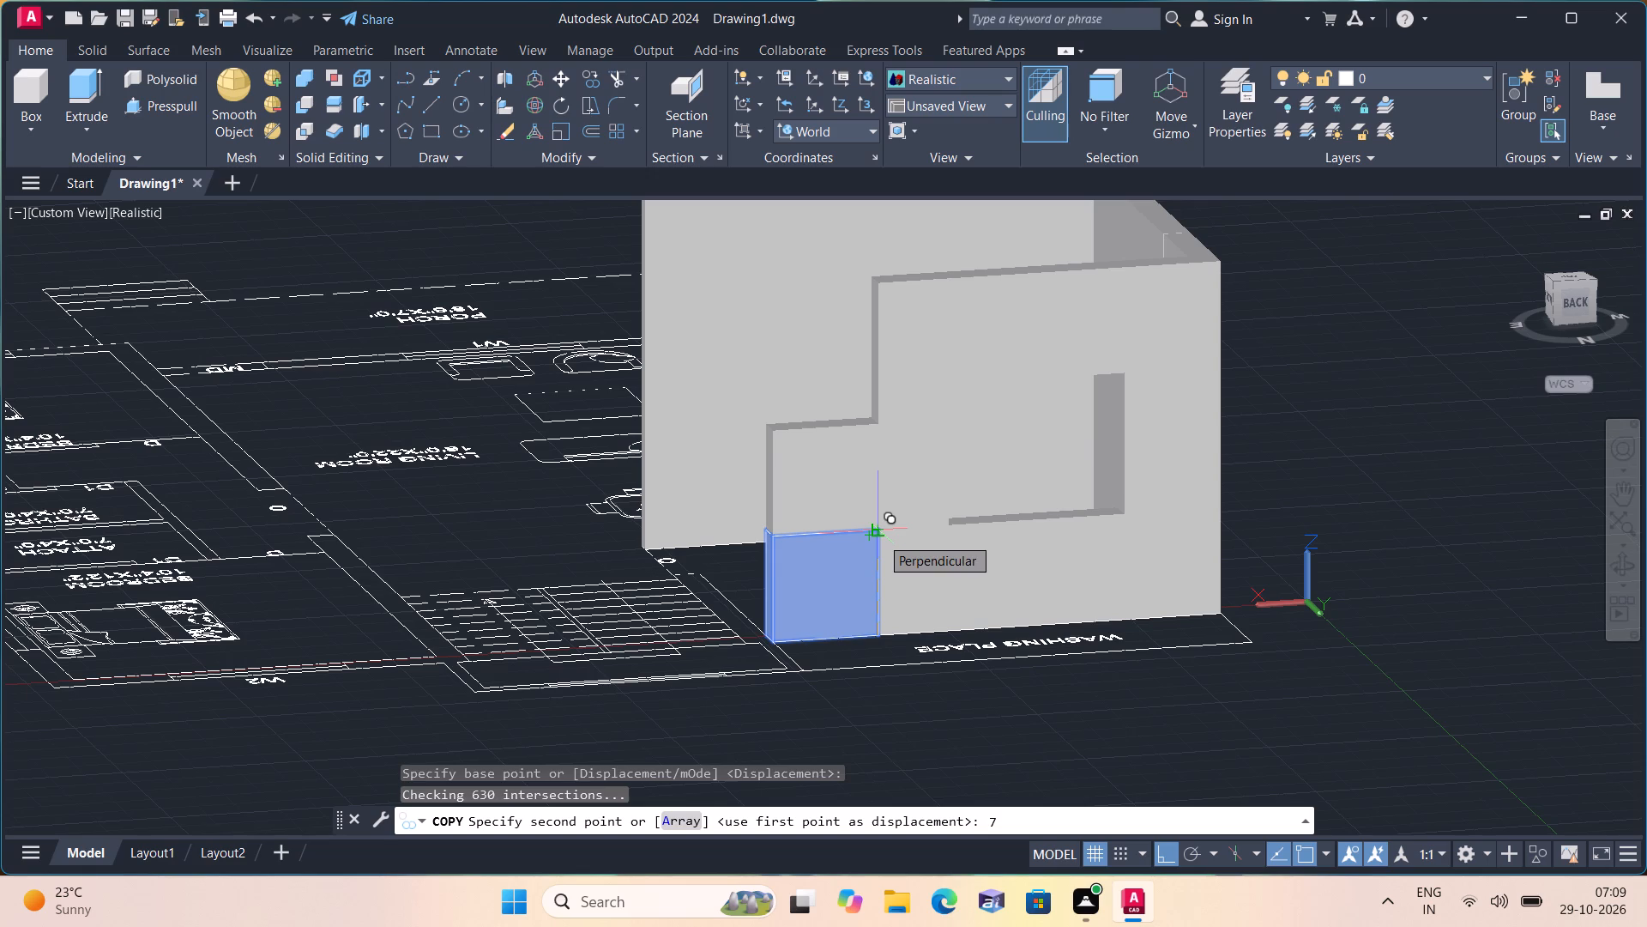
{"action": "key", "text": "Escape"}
Move the 3' high door D box 7' straight up, using its lower outer corner beside the 10' wall as base point.
{"action": "left_click", "coordinate": [869, 529]}
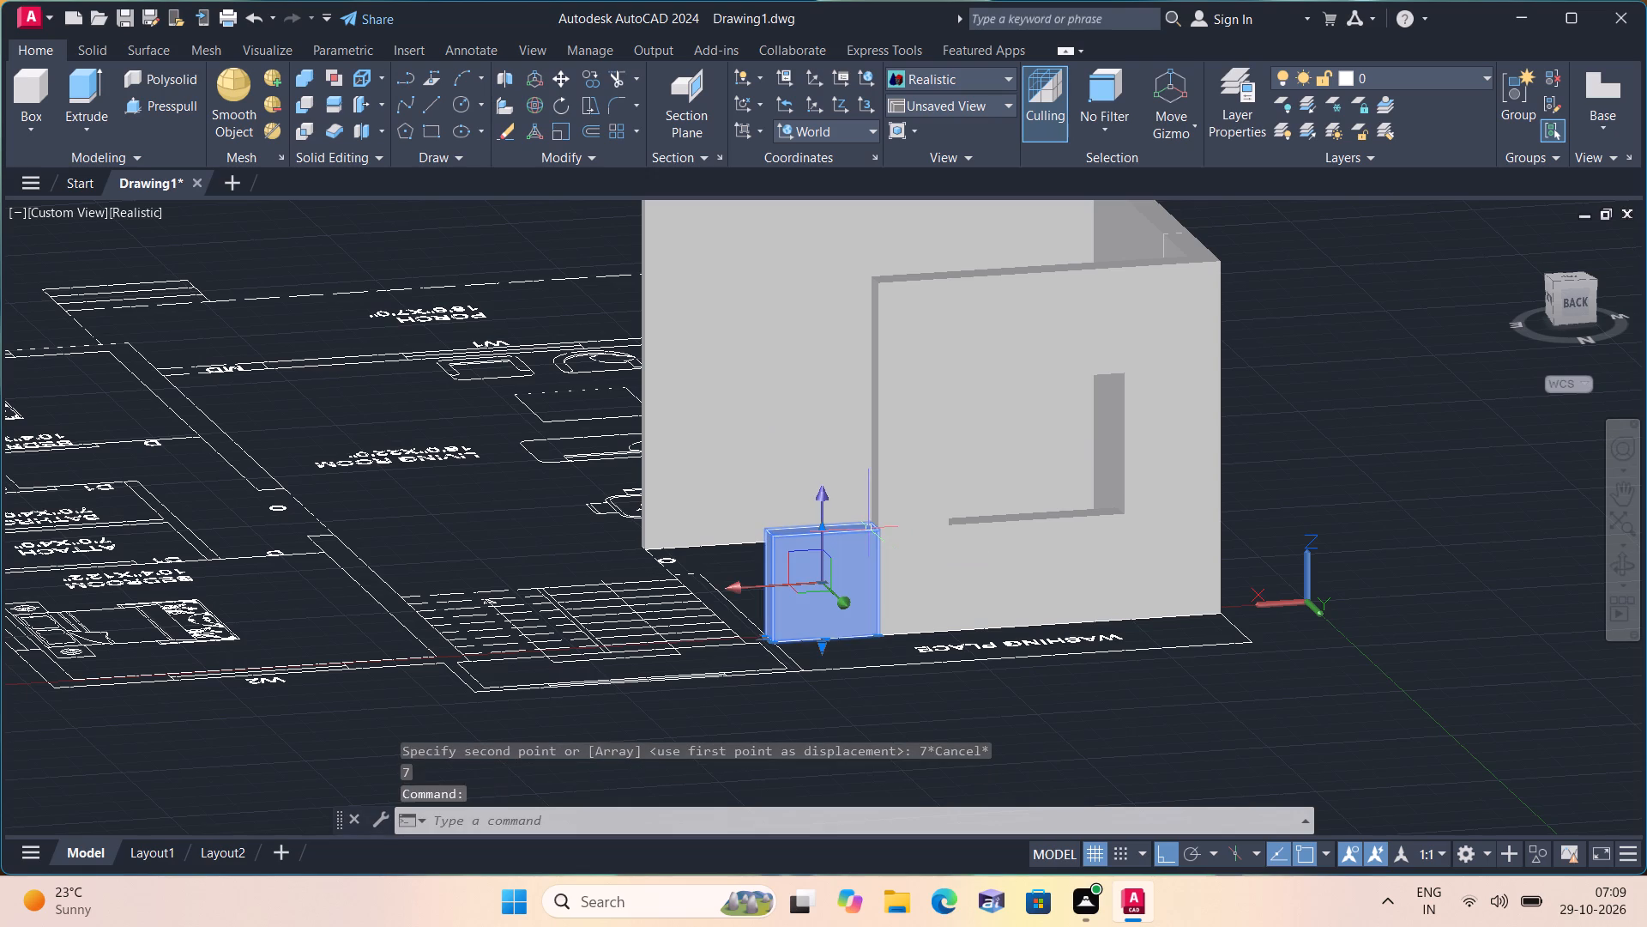
{"action": "left_click", "coordinate": [556, 80]}
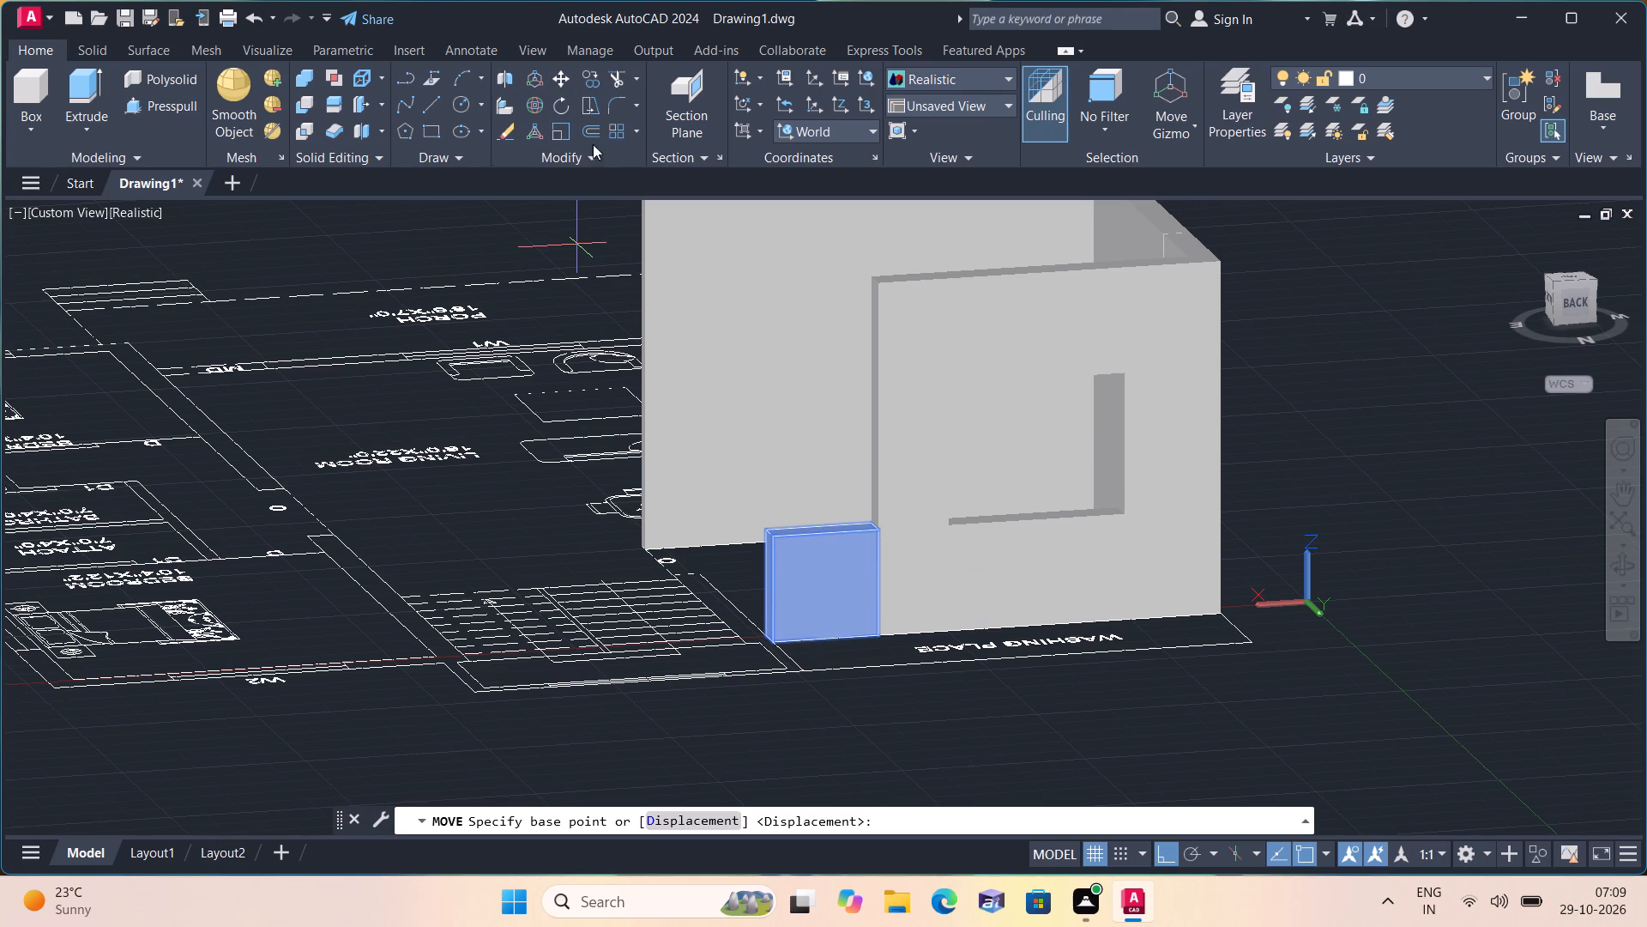
{"action": "left_click", "coordinate": [877, 640]}
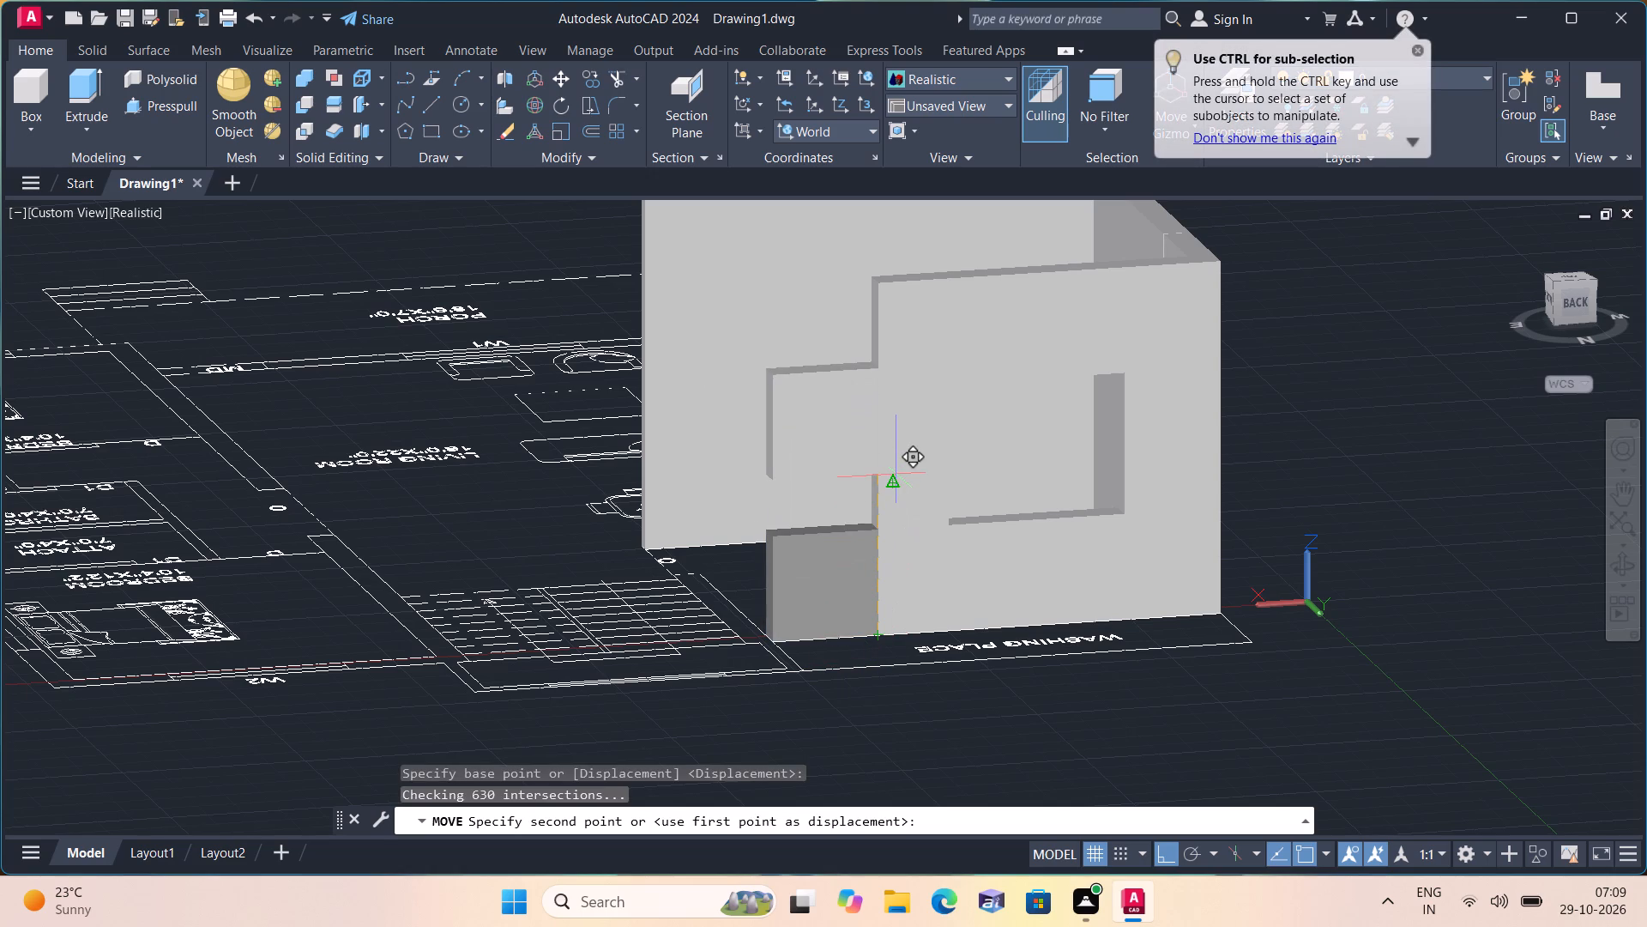
{"action": "type", "text": "7'"}
{"action": "key", "text": "space"}
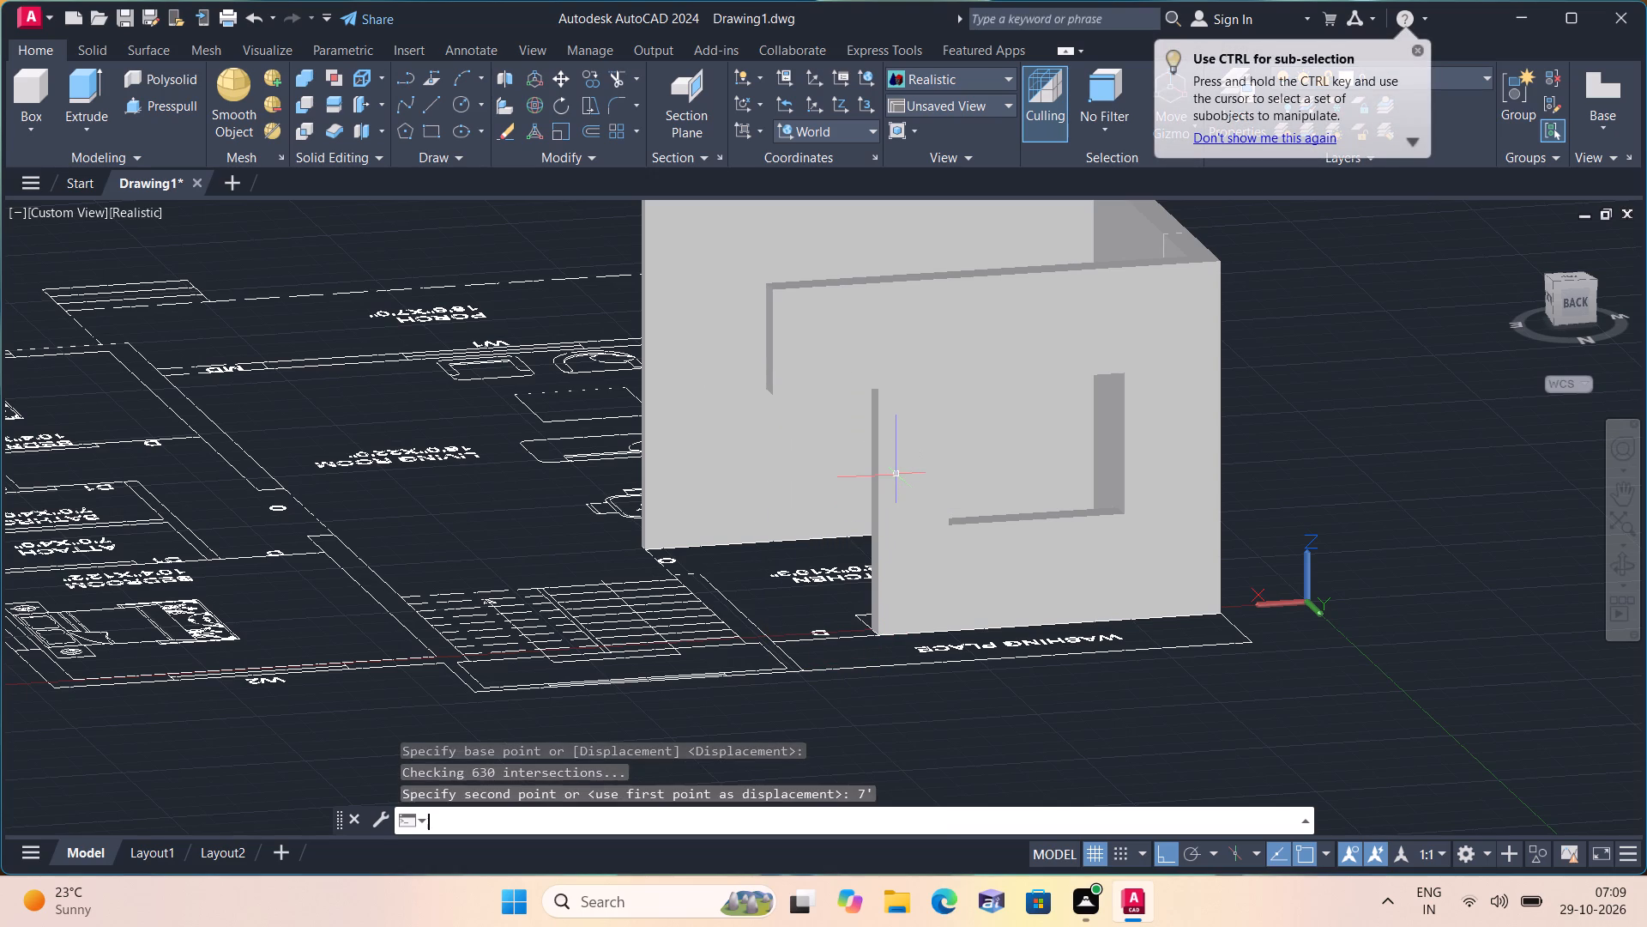
{"action": "key", "text": "Escape"}
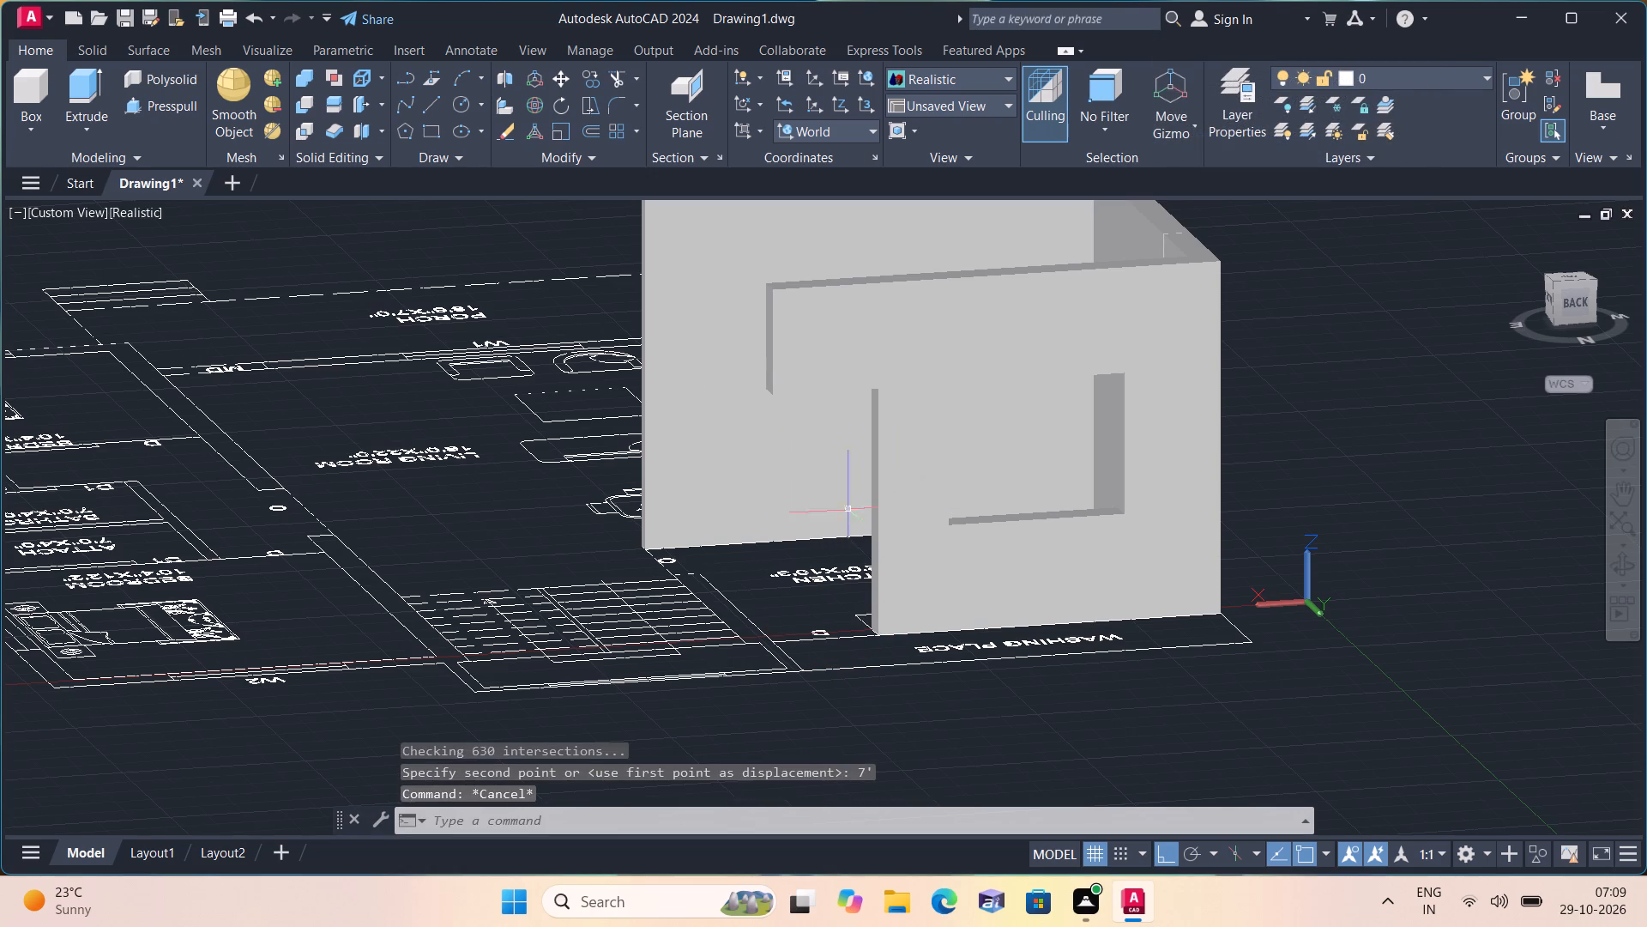
Presspull the wall outline between the kitchen and the staircase, including its outer end beside the landing, to a height of 10'.
{"action": "scroll", "coordinate": [780, 579], "scroll_direction": "down", "scroll_amount": 1}
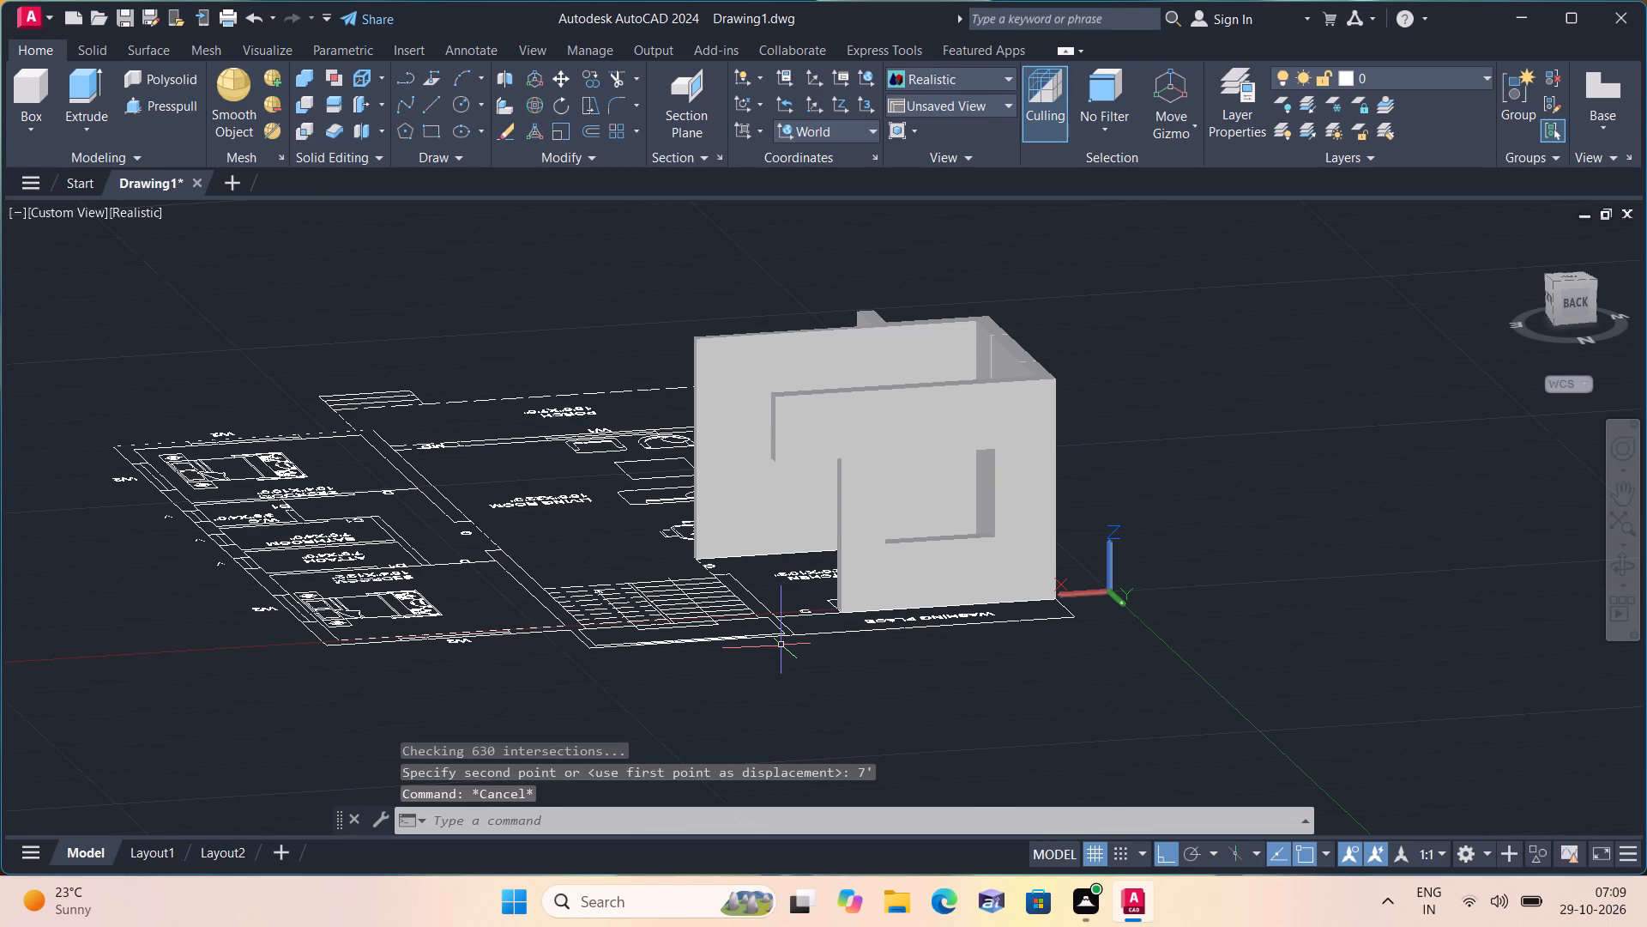
{"action": "middle_click_drag", "start_coordinate": [780, 645], "coordinate": [806, 702], "text": "shift"}
{"action": "middle_click_drag", "start_coordinate": [830, 707], "coordinate": [773, 660]}
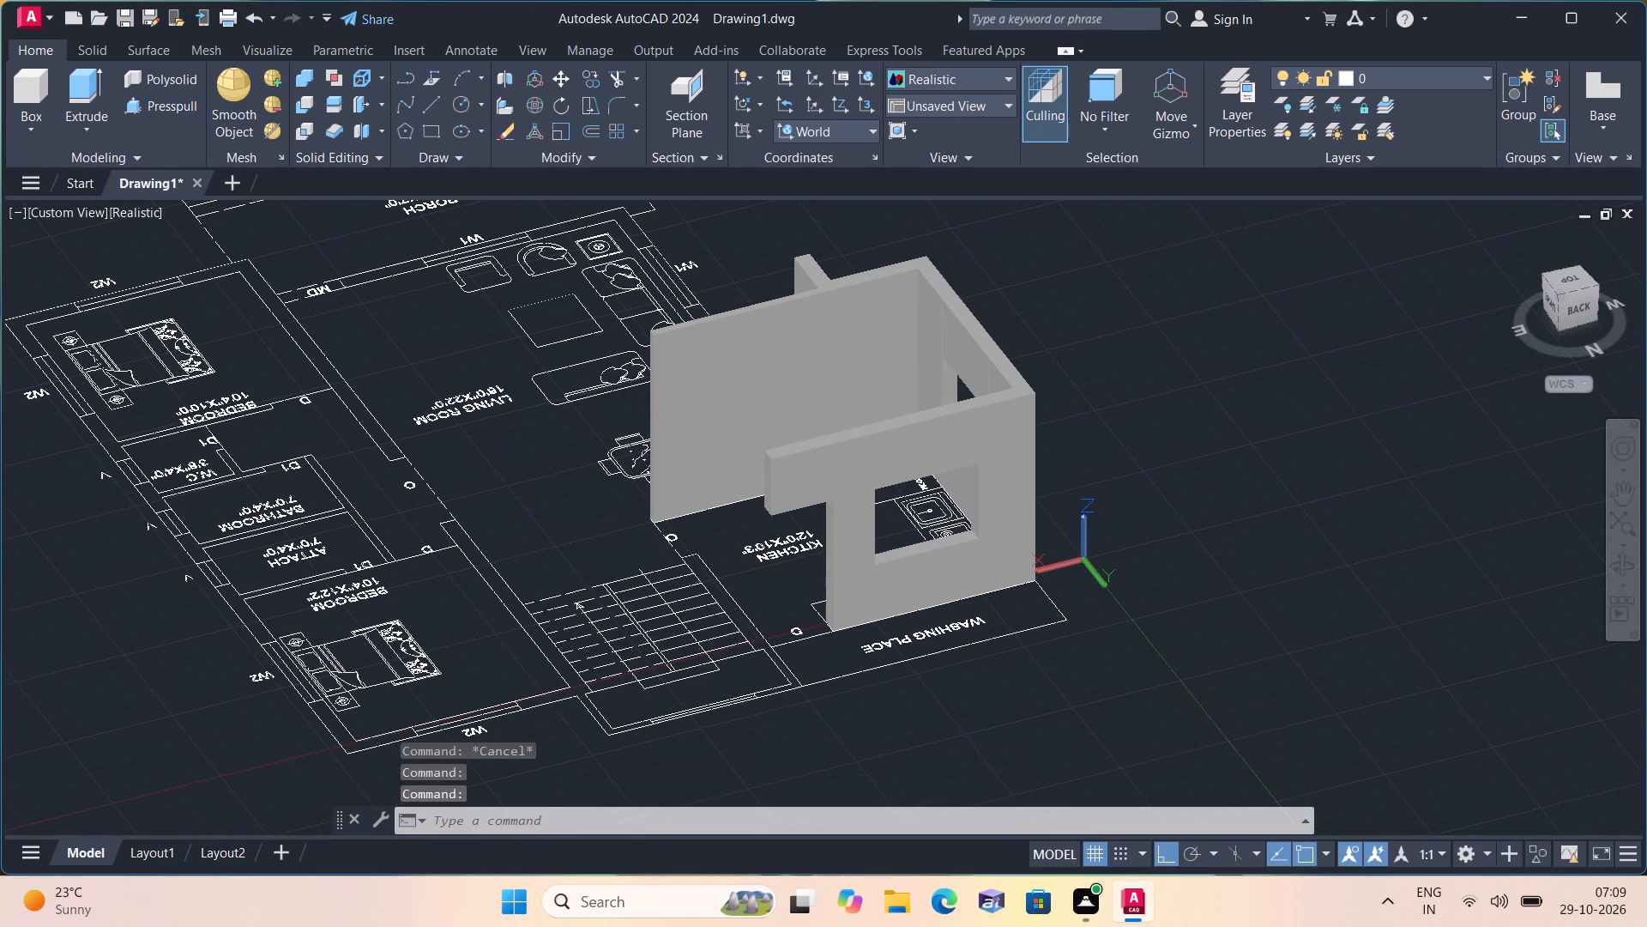
{"action": "left_click", "coordinate": [138, 109]}
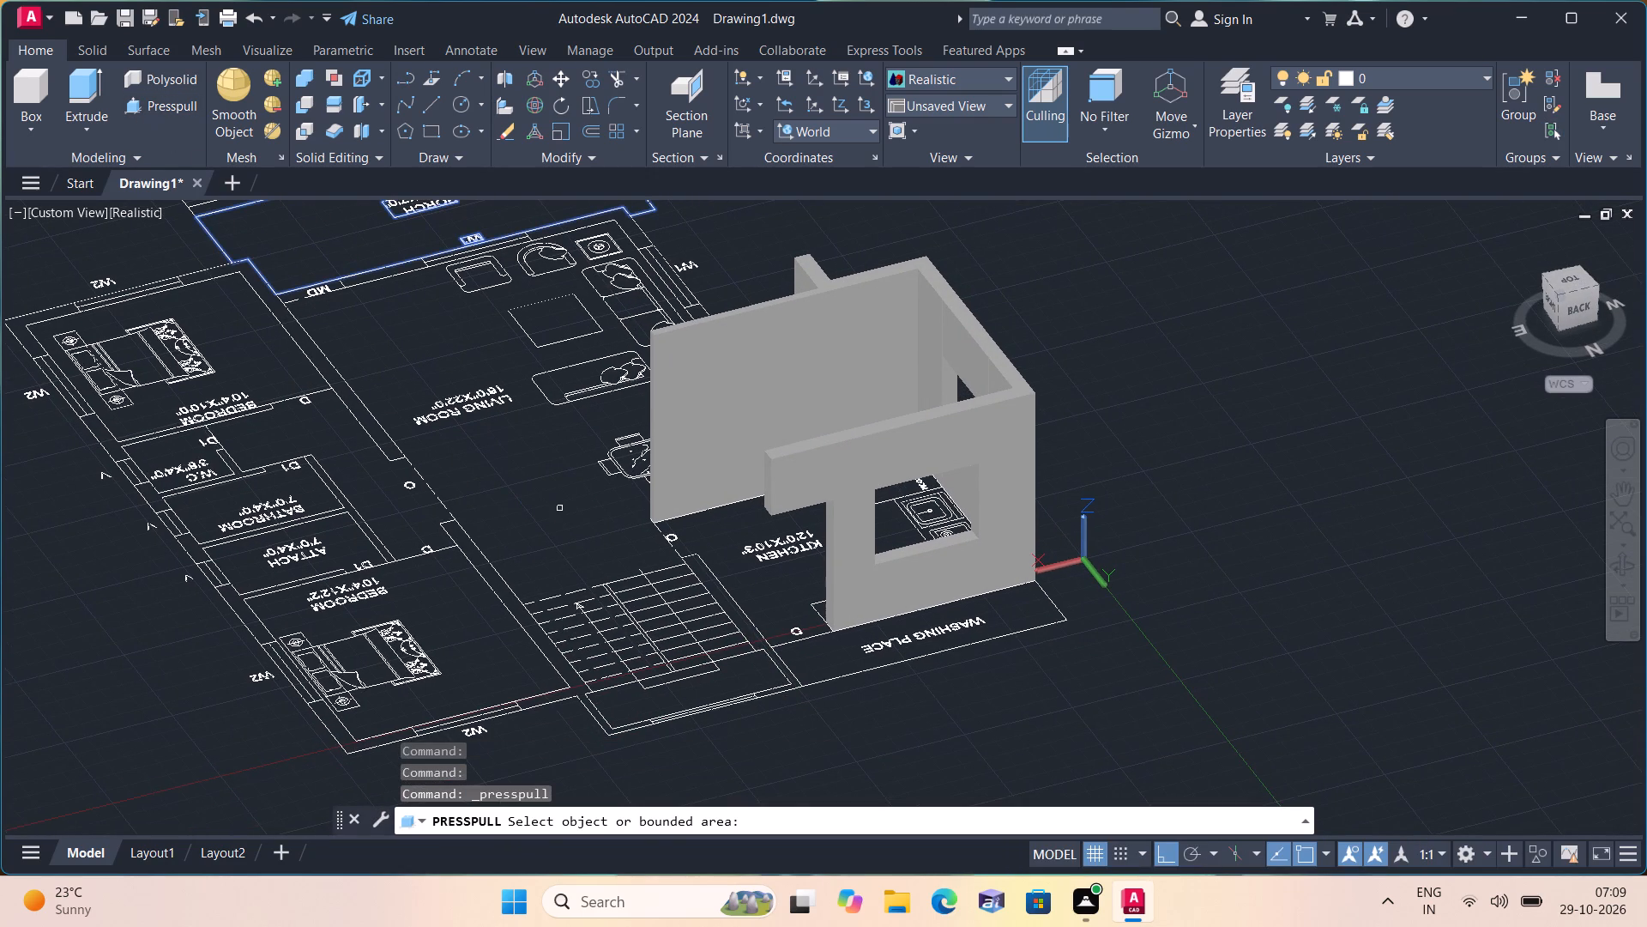
{"action": "left_click", "coordinate": [733, 609]}
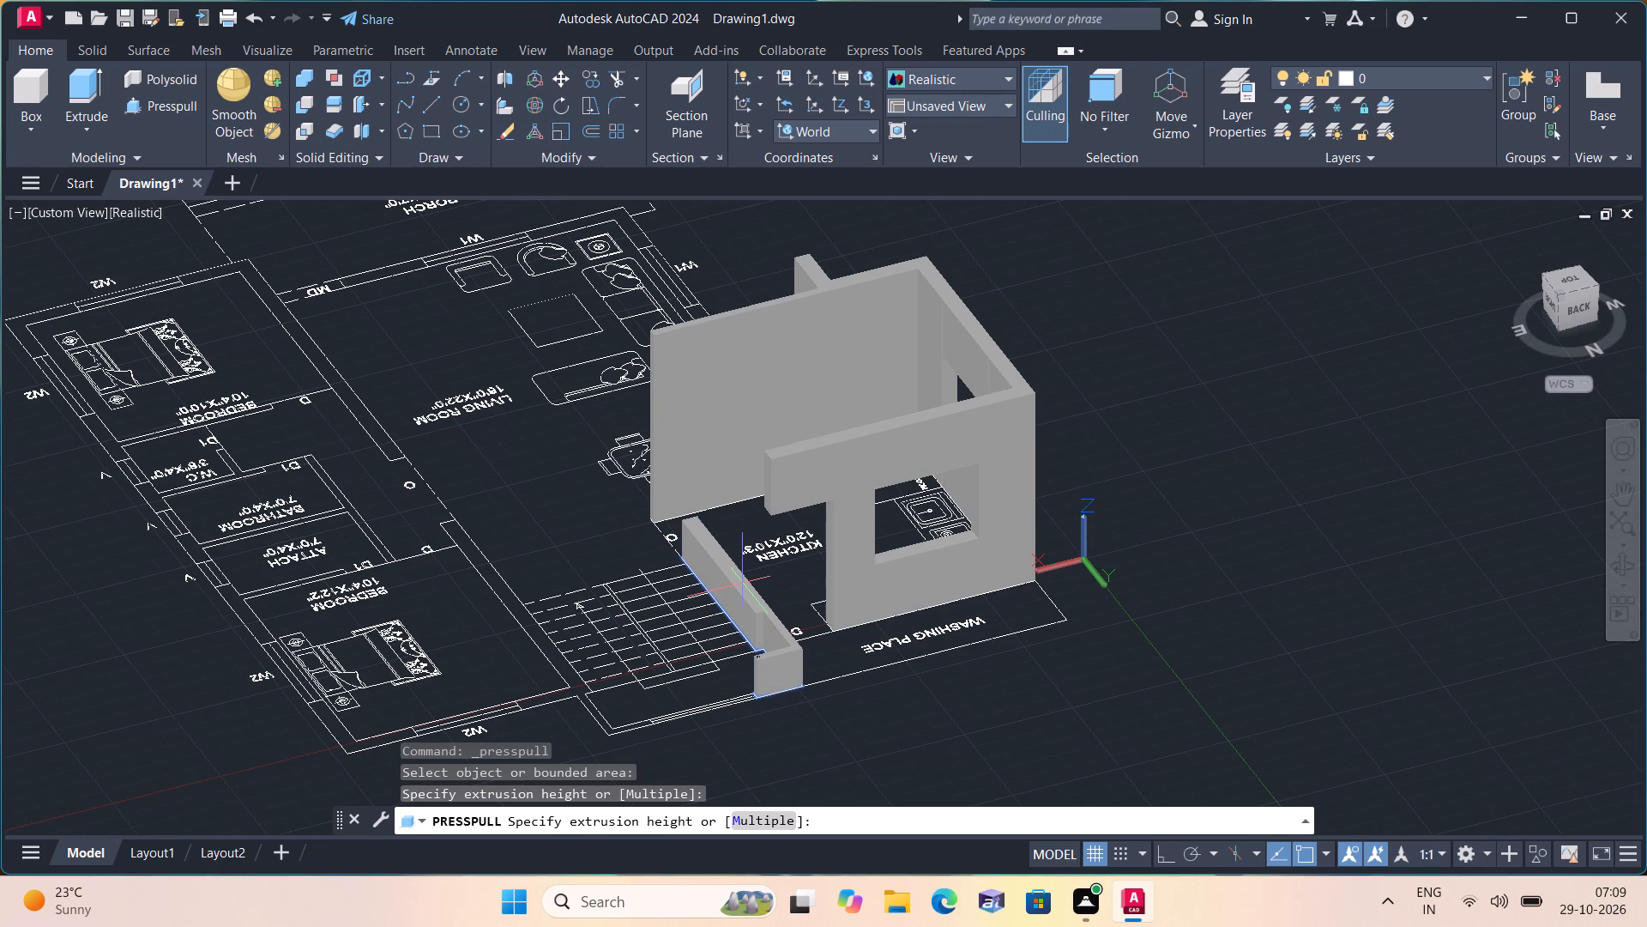
{"action": "type", "text": "10'"}
{"action": "key", "text": "space"}
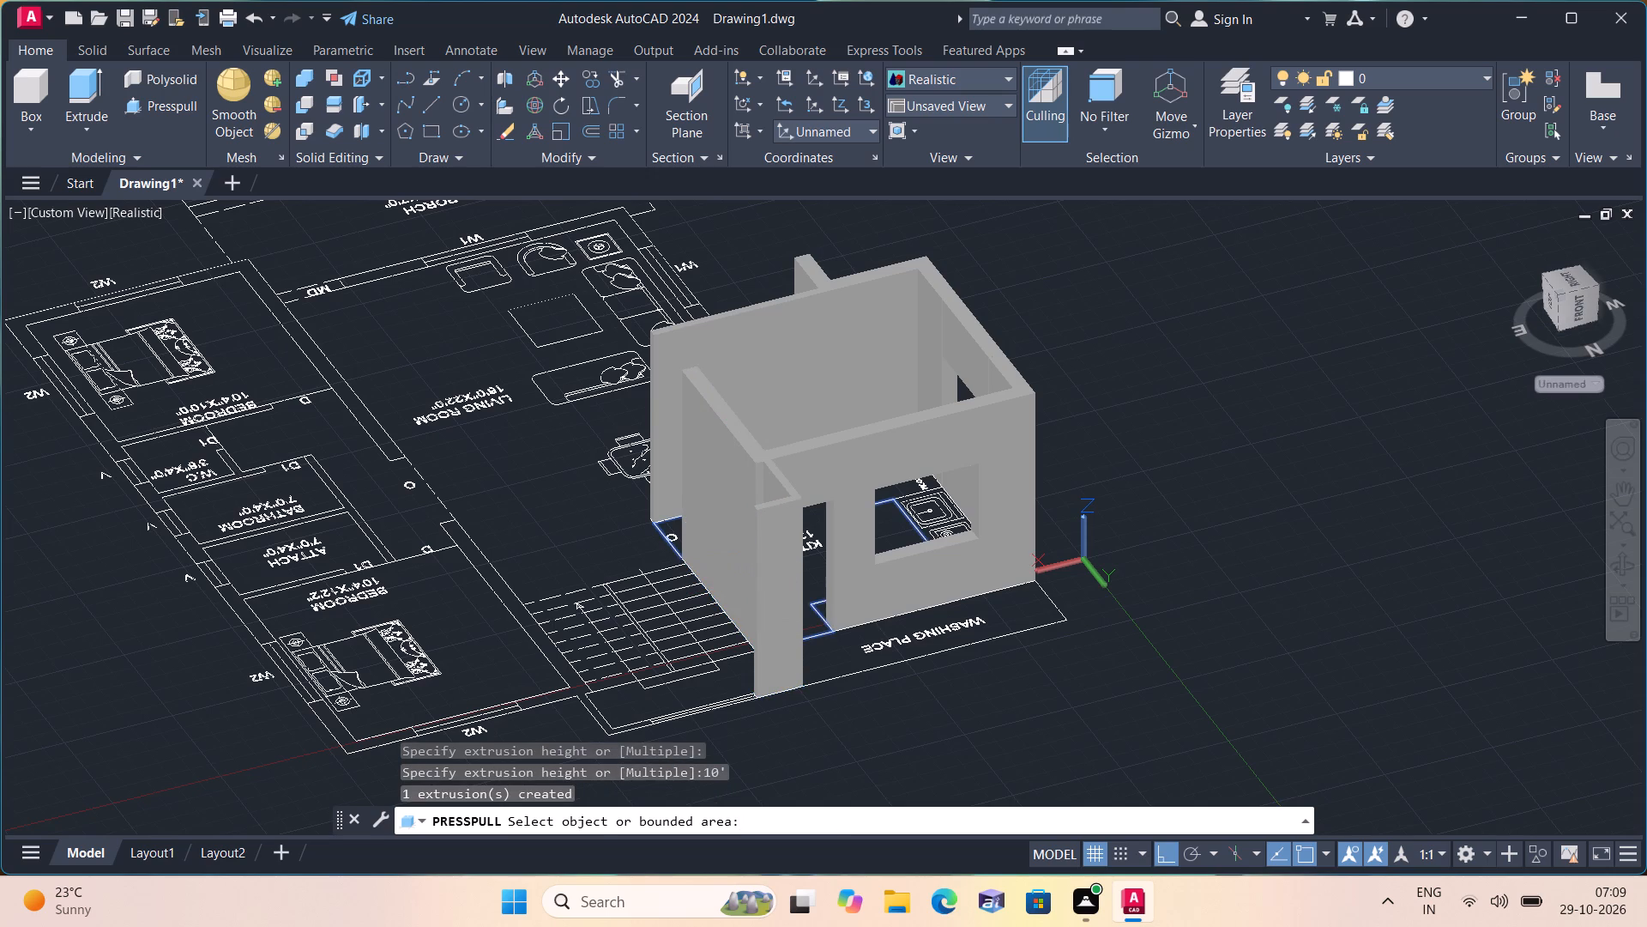
{"action": "key", "text": "Escape"}
{"action": "middle_click_drag", "start_coordinate": [745, 657], "coordinate": [769, 658]}
{"action": "scroll", "coordinate": [766, 657], "scroll_direction": "down", "scroll_amount": 1}
{"action": "left_click", "coordinate": [548, 439]}
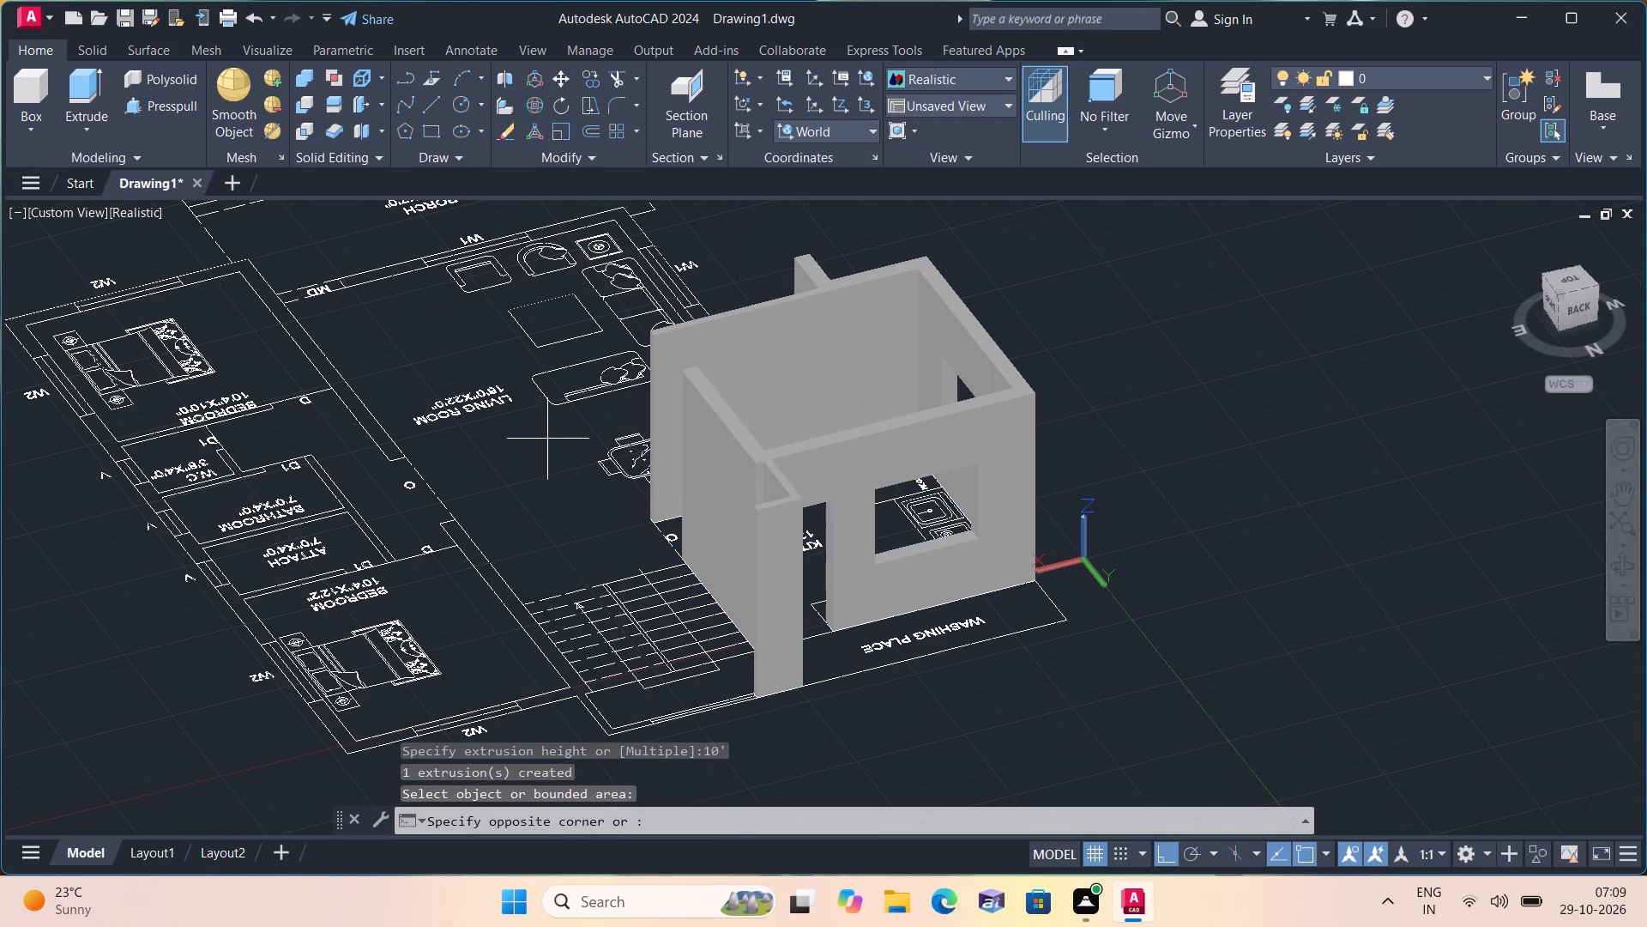
{"action": "left_click", "coordinate": [547, 485]}
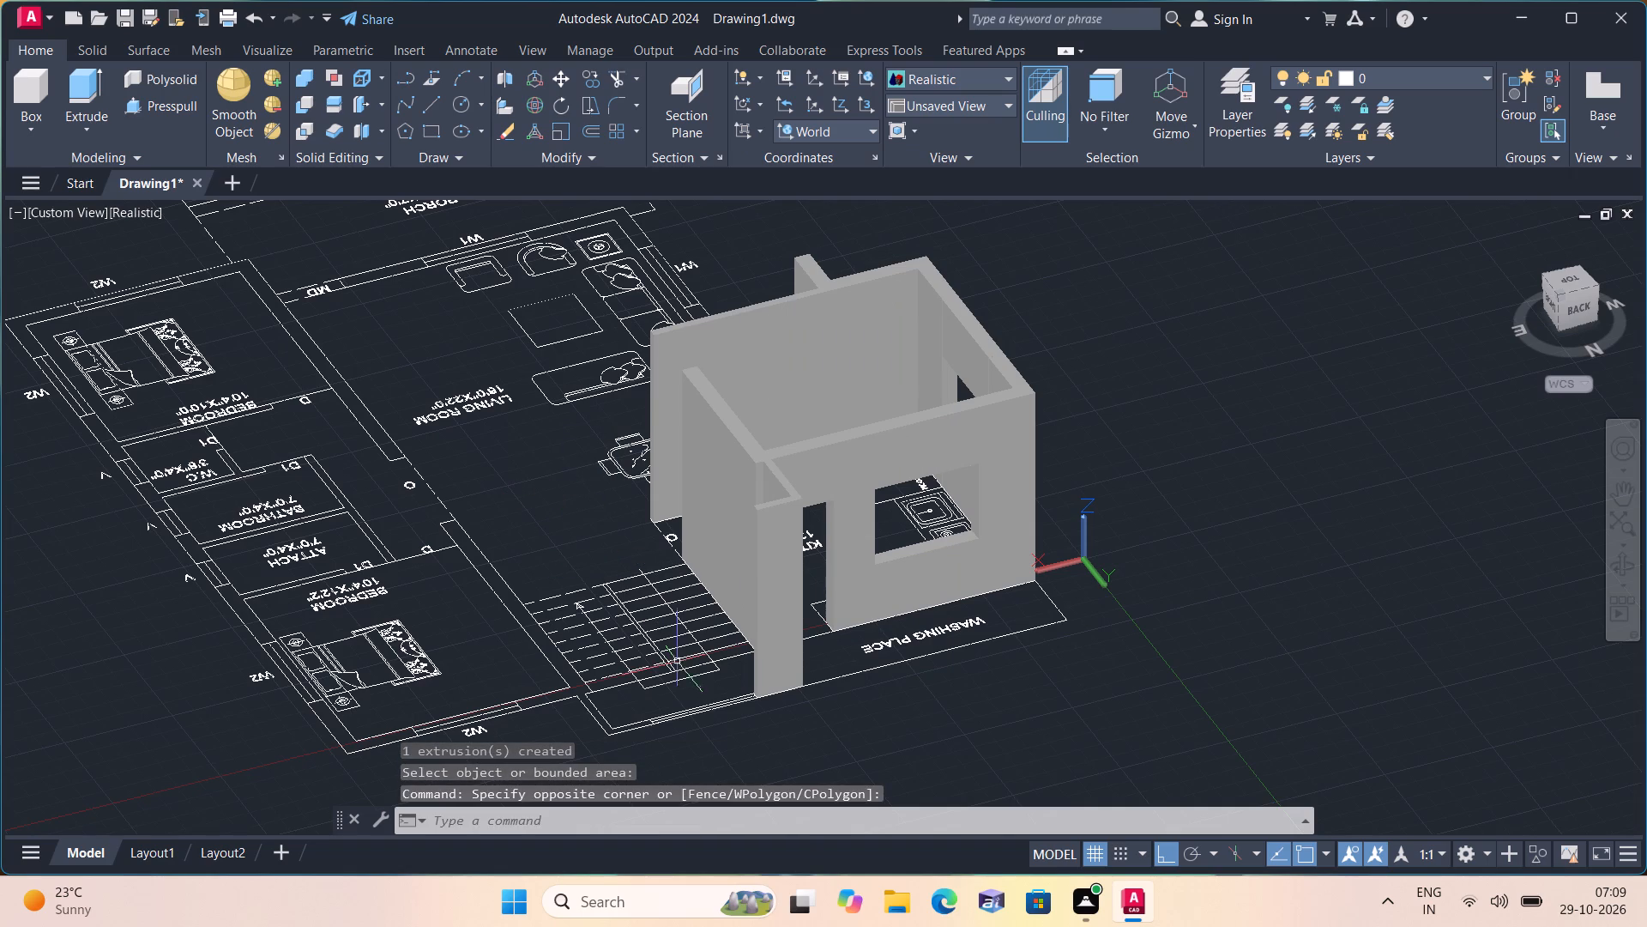
Draw a 3' high box over the window opening in the staircase landing's outer wall, from its inner corner to the 10' wall's outer corner.
{"action": "middle_click_drag", "start_coordinate": [684, 674], "coordinate": [751, 669]}
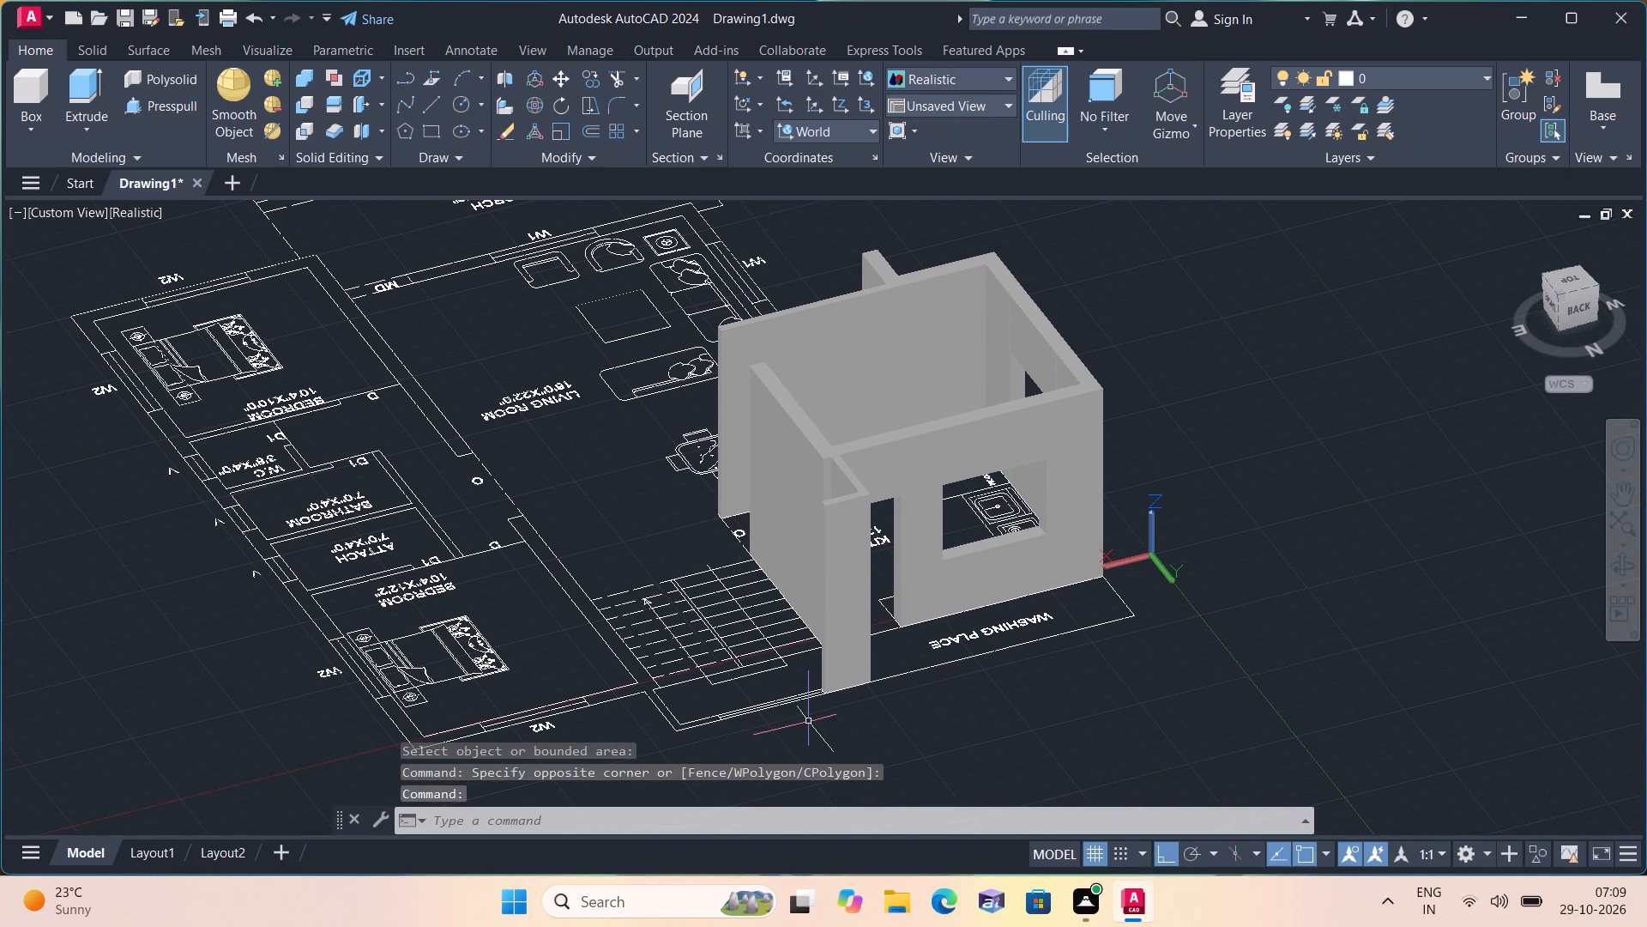
{"action": "middle_click_drag", "start_coordinate": [807, 724], "coordinate": [705, 711], "text": "shift"}
{"action": "scroll", "coordinate": [794, 730], "scroll_direction": "down", "scroll_amount": 1, "text": "shift"}
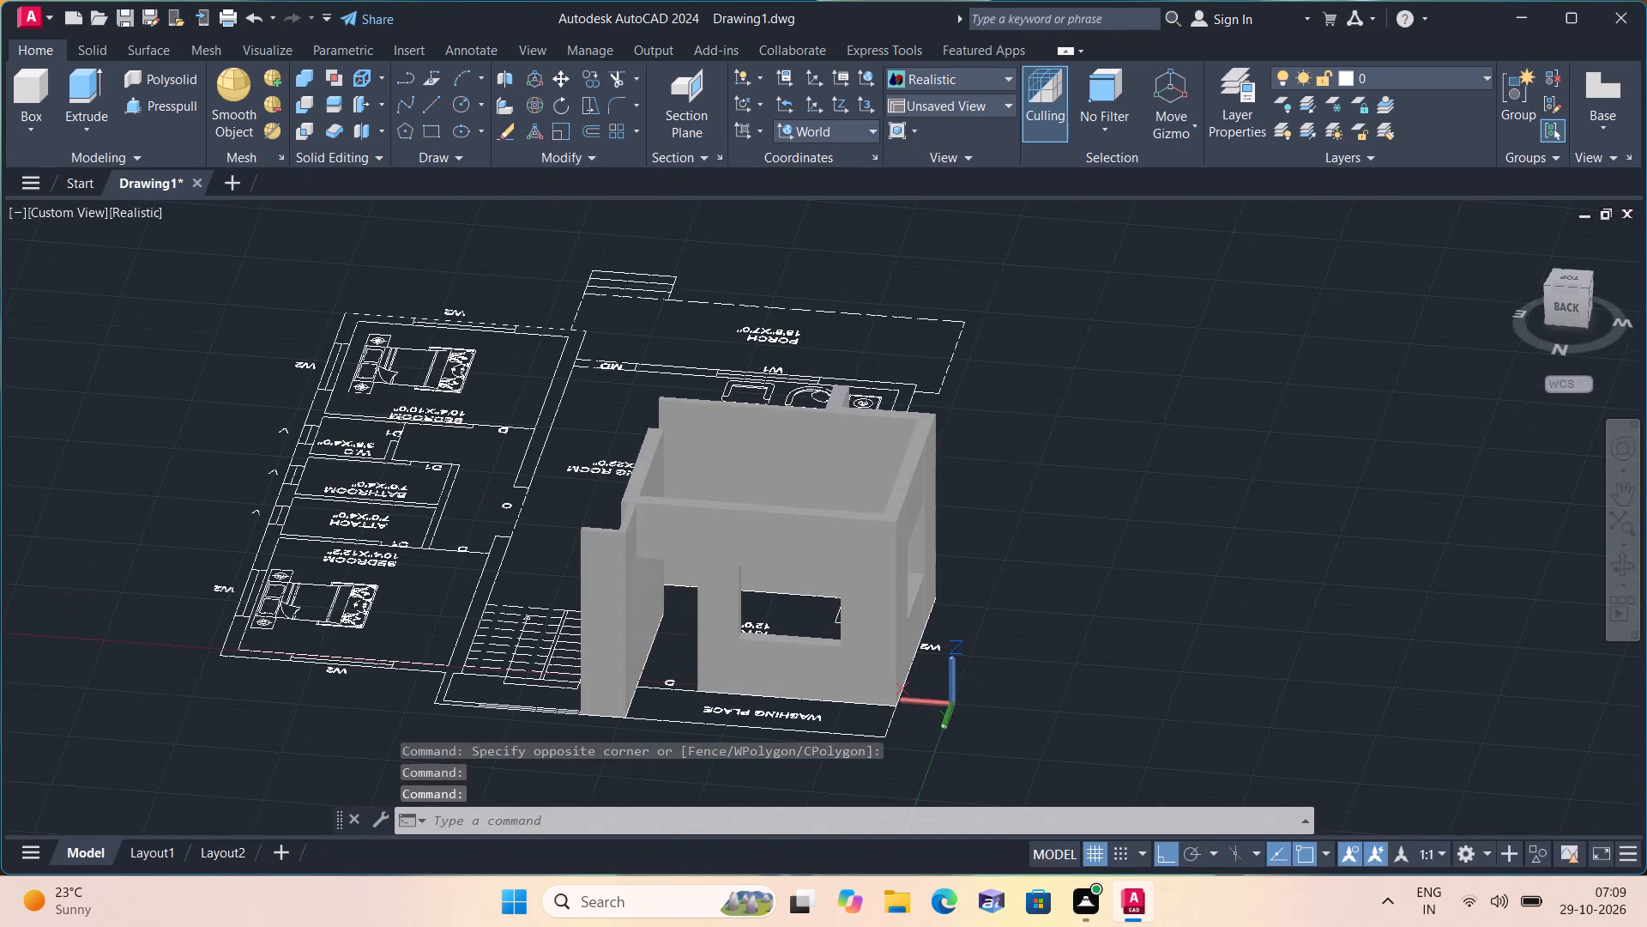
{"action": "scroll", "coordinate": [508, 653], "scroll_direction": "up", "scroll_amount": 2}
{"action": "middle_click_drag", "start_coordinate": [510, 633], "coordinate": [659, 462]}
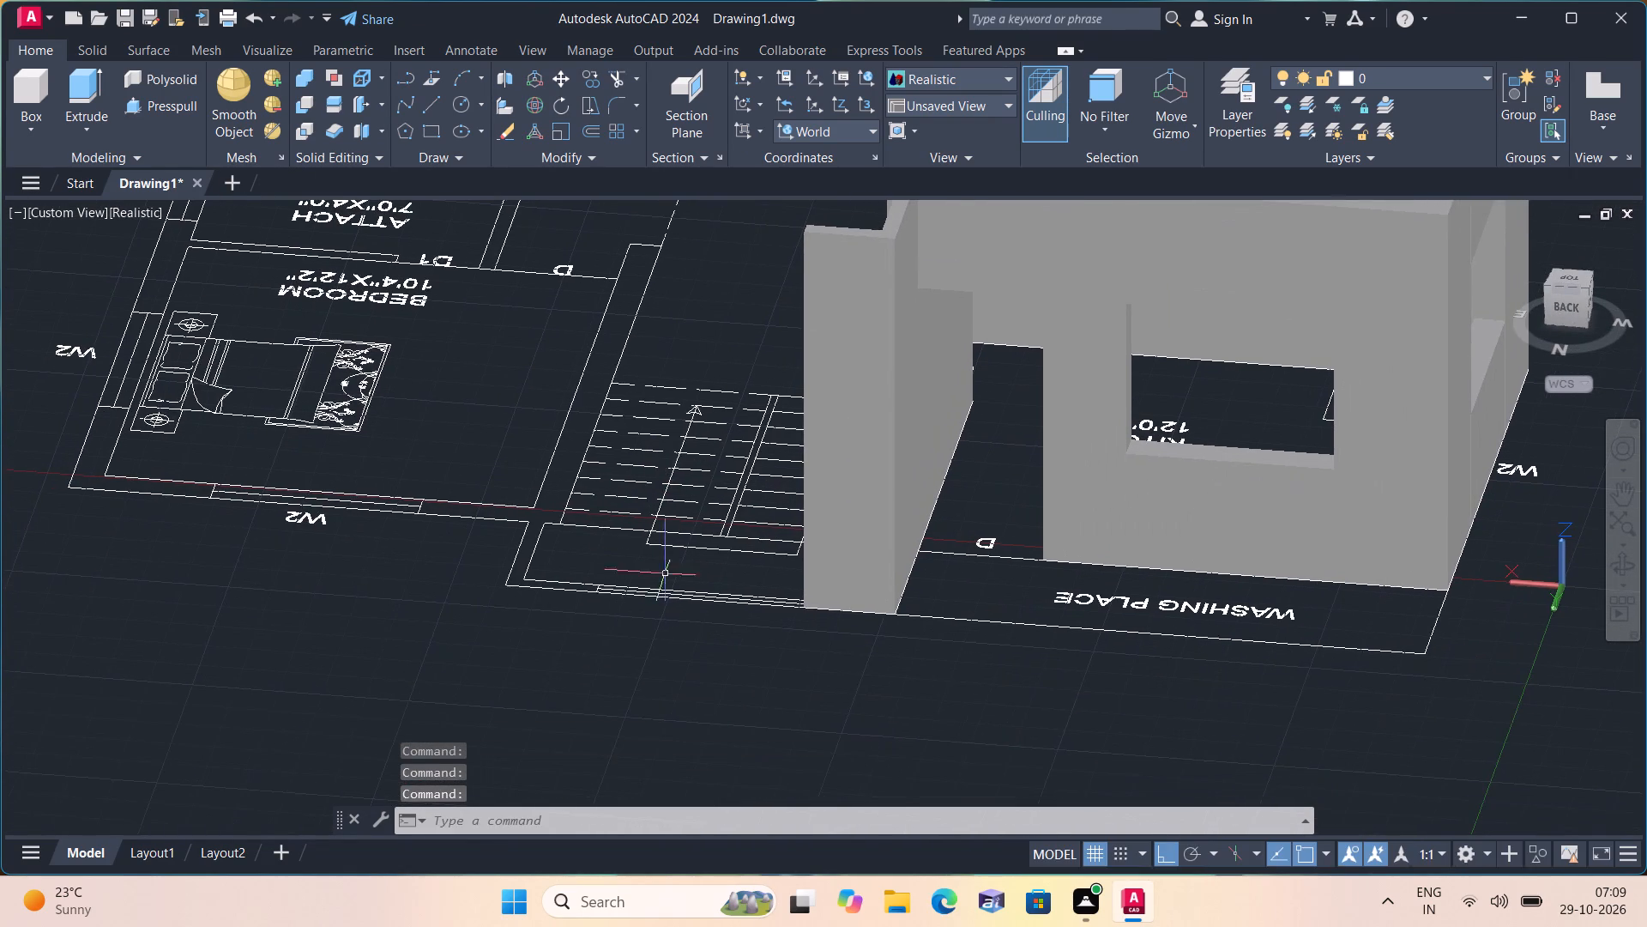
{"action": "scroll", "coordinate": [680, 619], "scroll_direction": "up", "scroll_amount": 1}
{"action": "middle_click_drag", "start_coordinate": [672, 628], "coordinate": [728, 710], "text": "shift"}
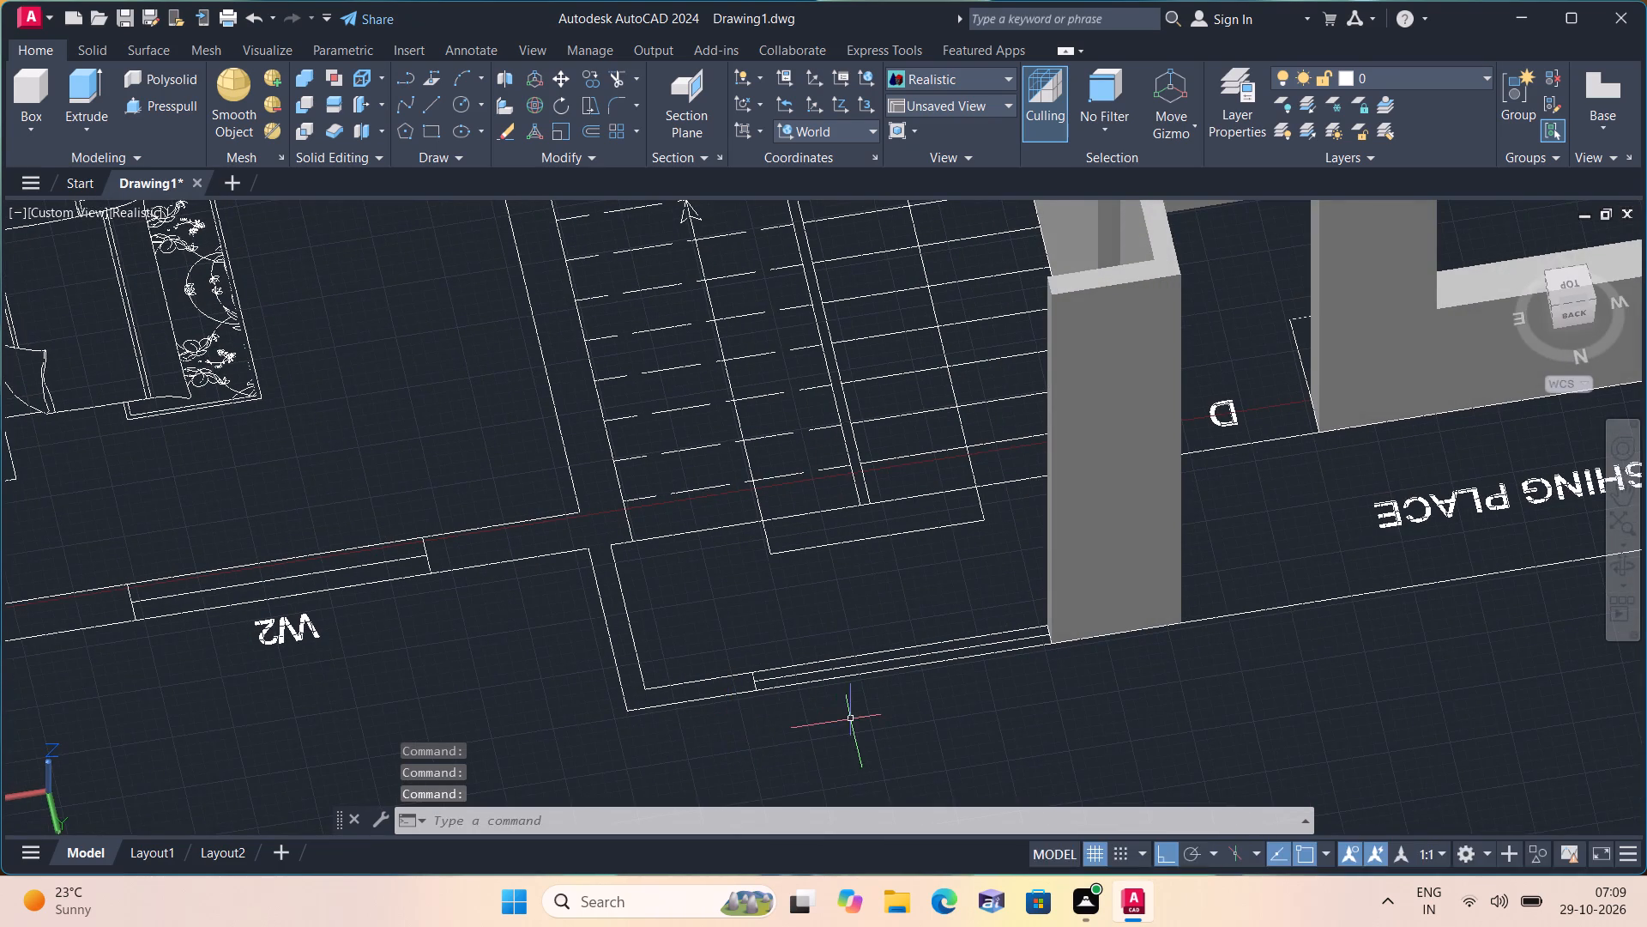
{"action": "middle_click_drag", "start_coordinate": [848, 718], "coordinate": [800, 680]}
{"action": "left_click", "coordinate": [33, 124]}
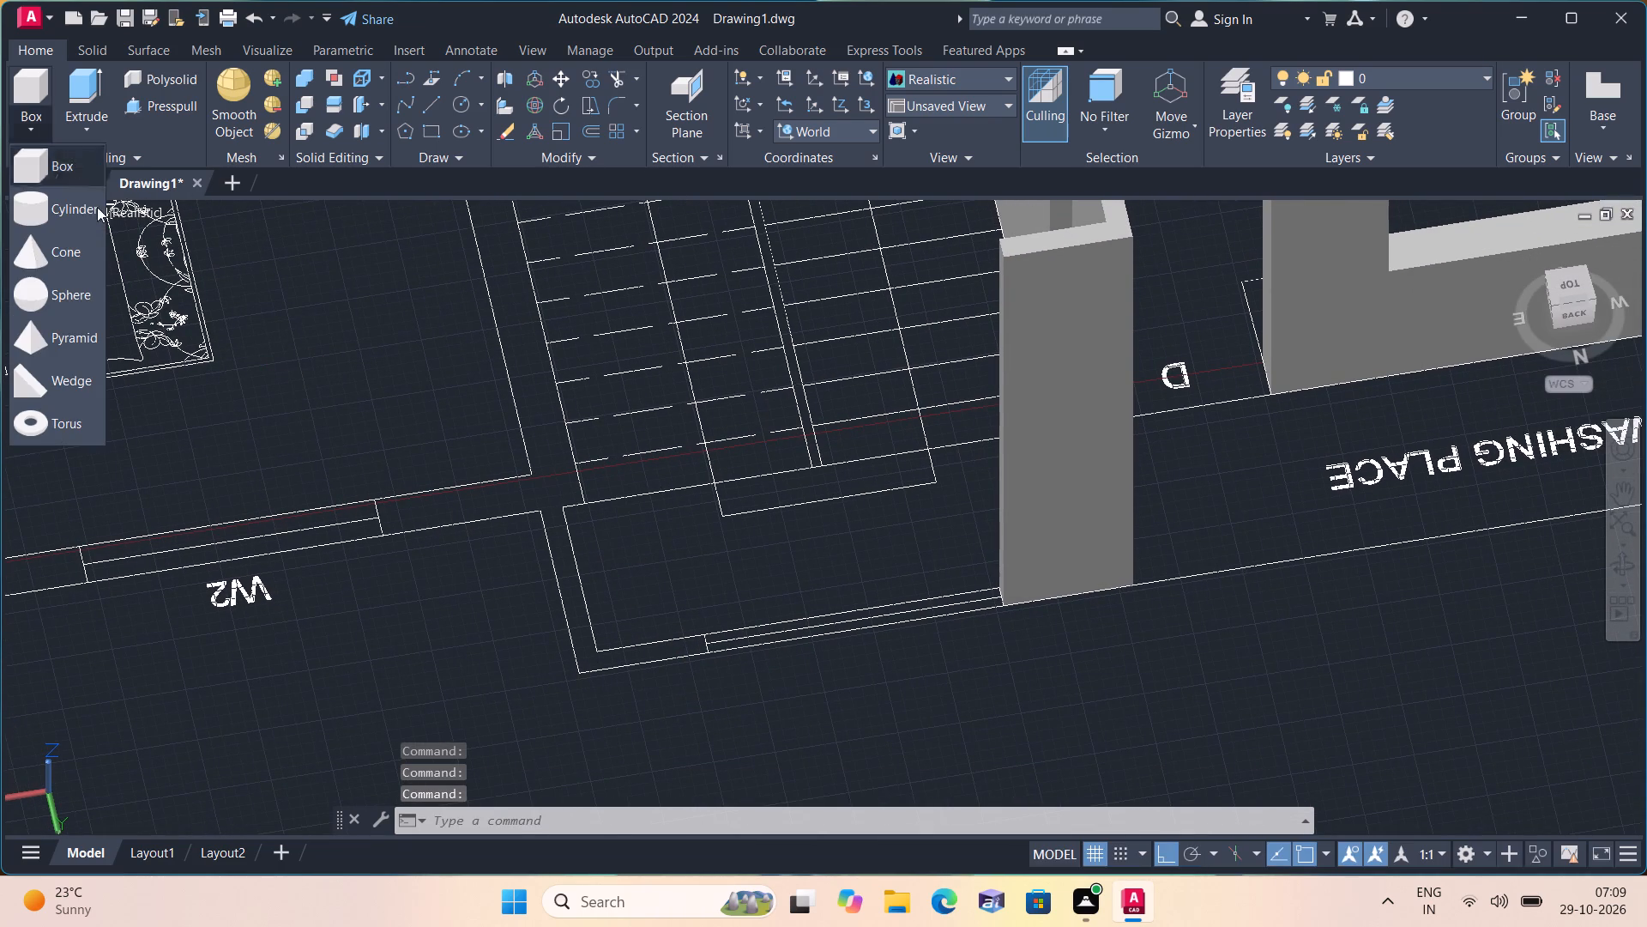
{"action": "left_click", "coordinate": [53, 166]}
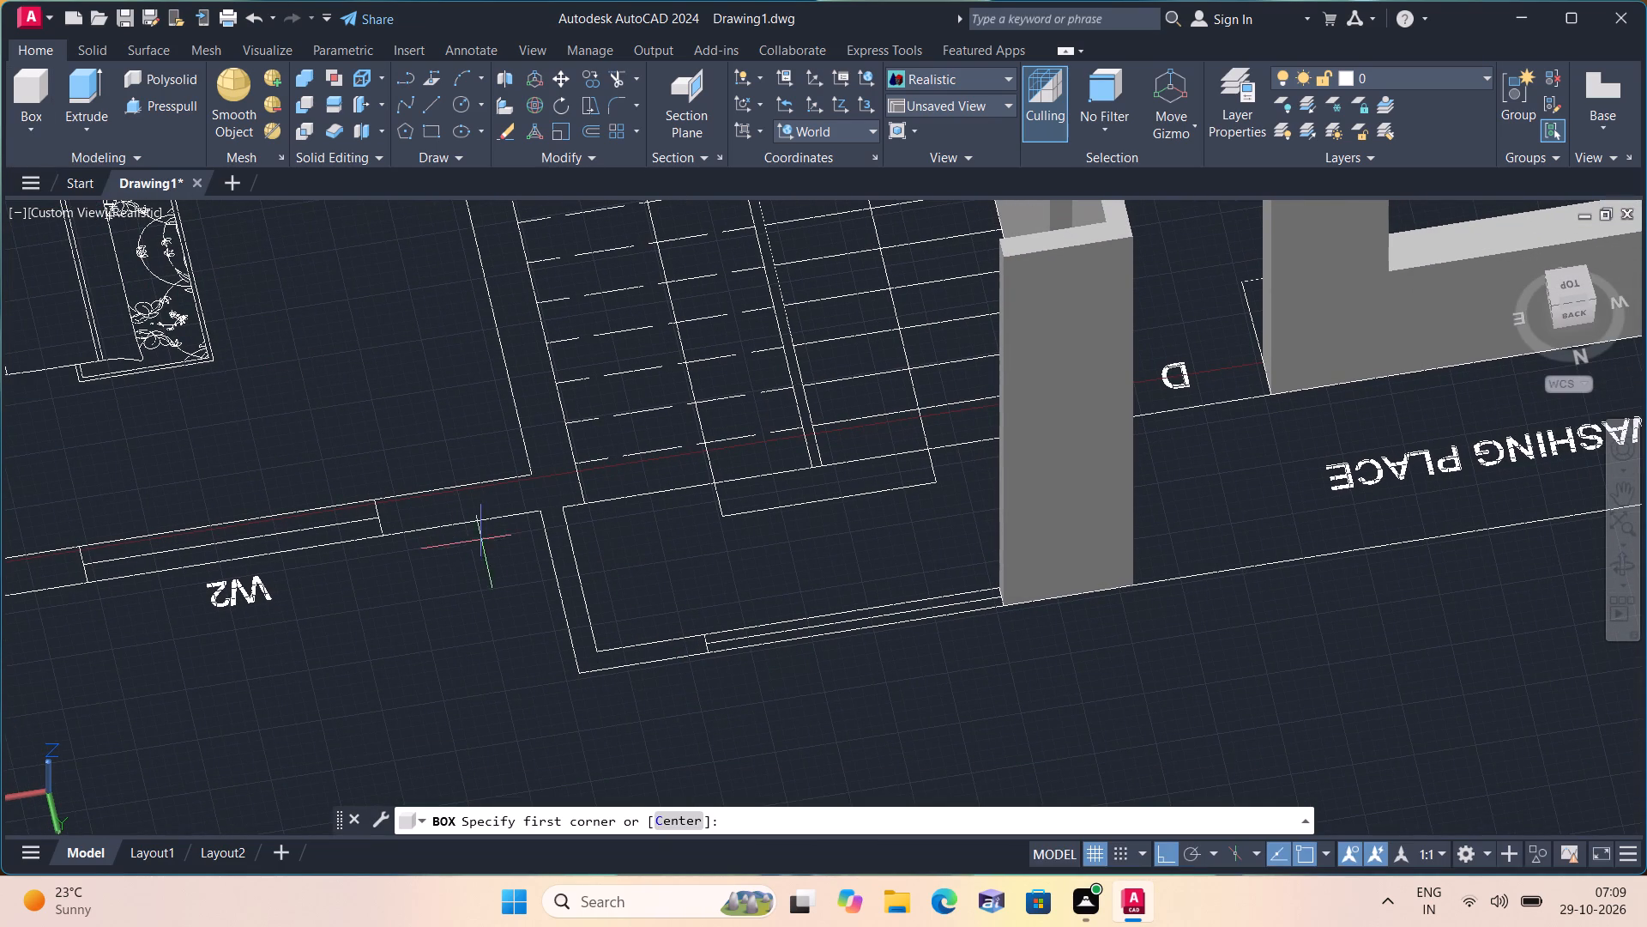
{"action": "left_click", "coordinate": [710, 635]}
{"action": "left_click", "coordinate": [1006, 603]}
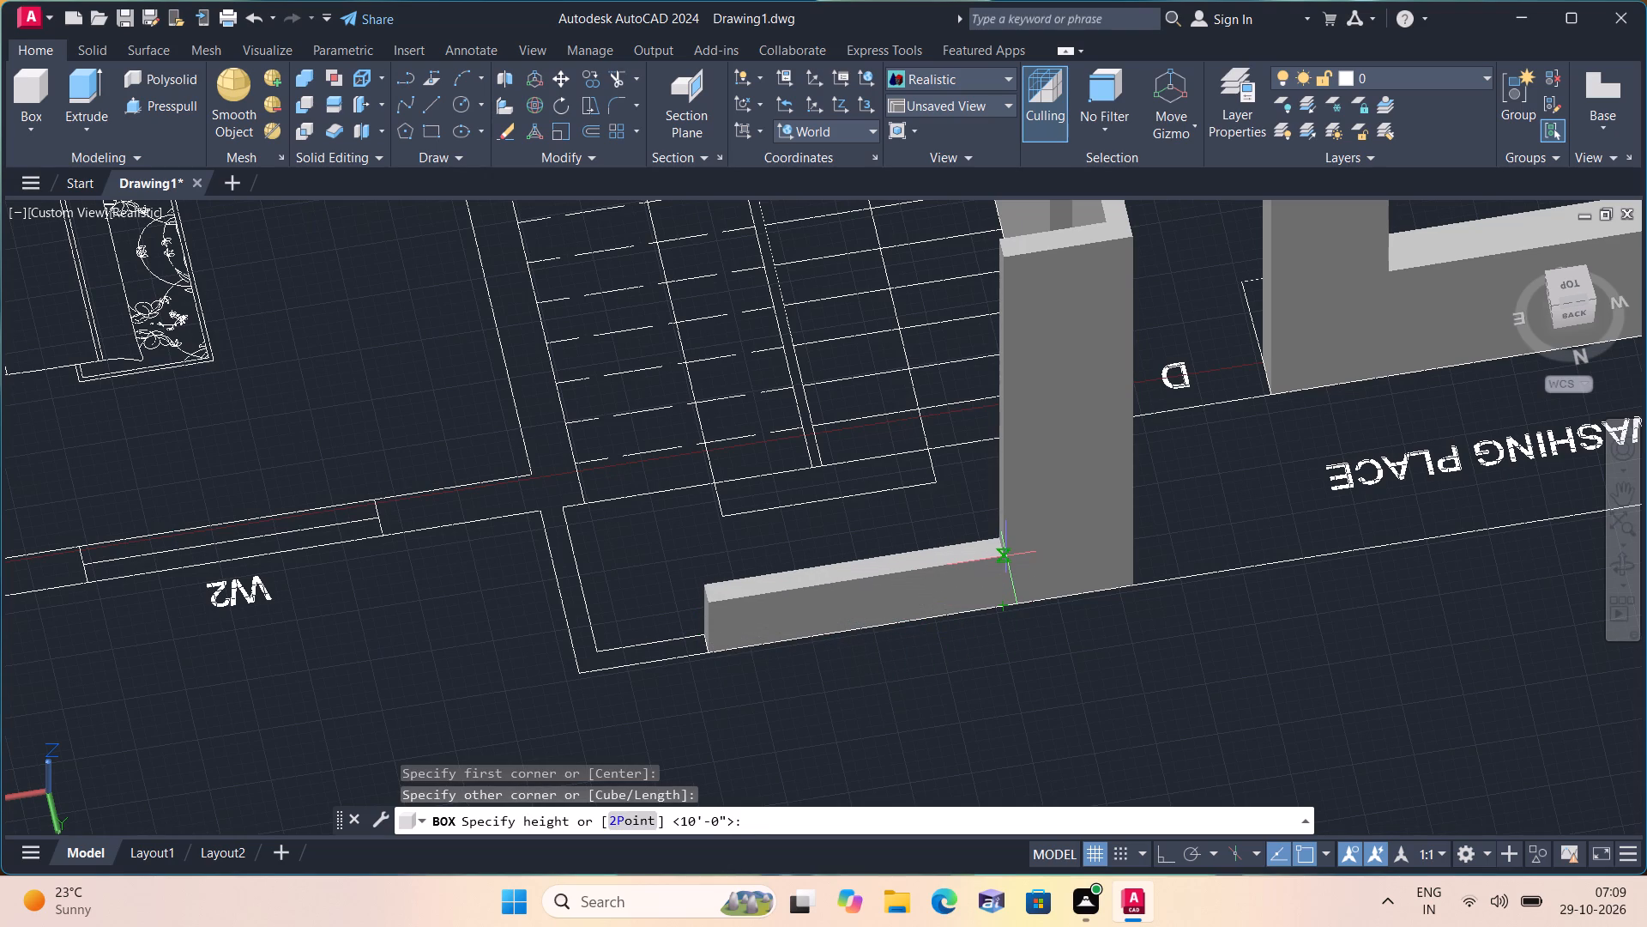
{"action": "type", "text": "3'"}
{"action": "key", "text": "space"}
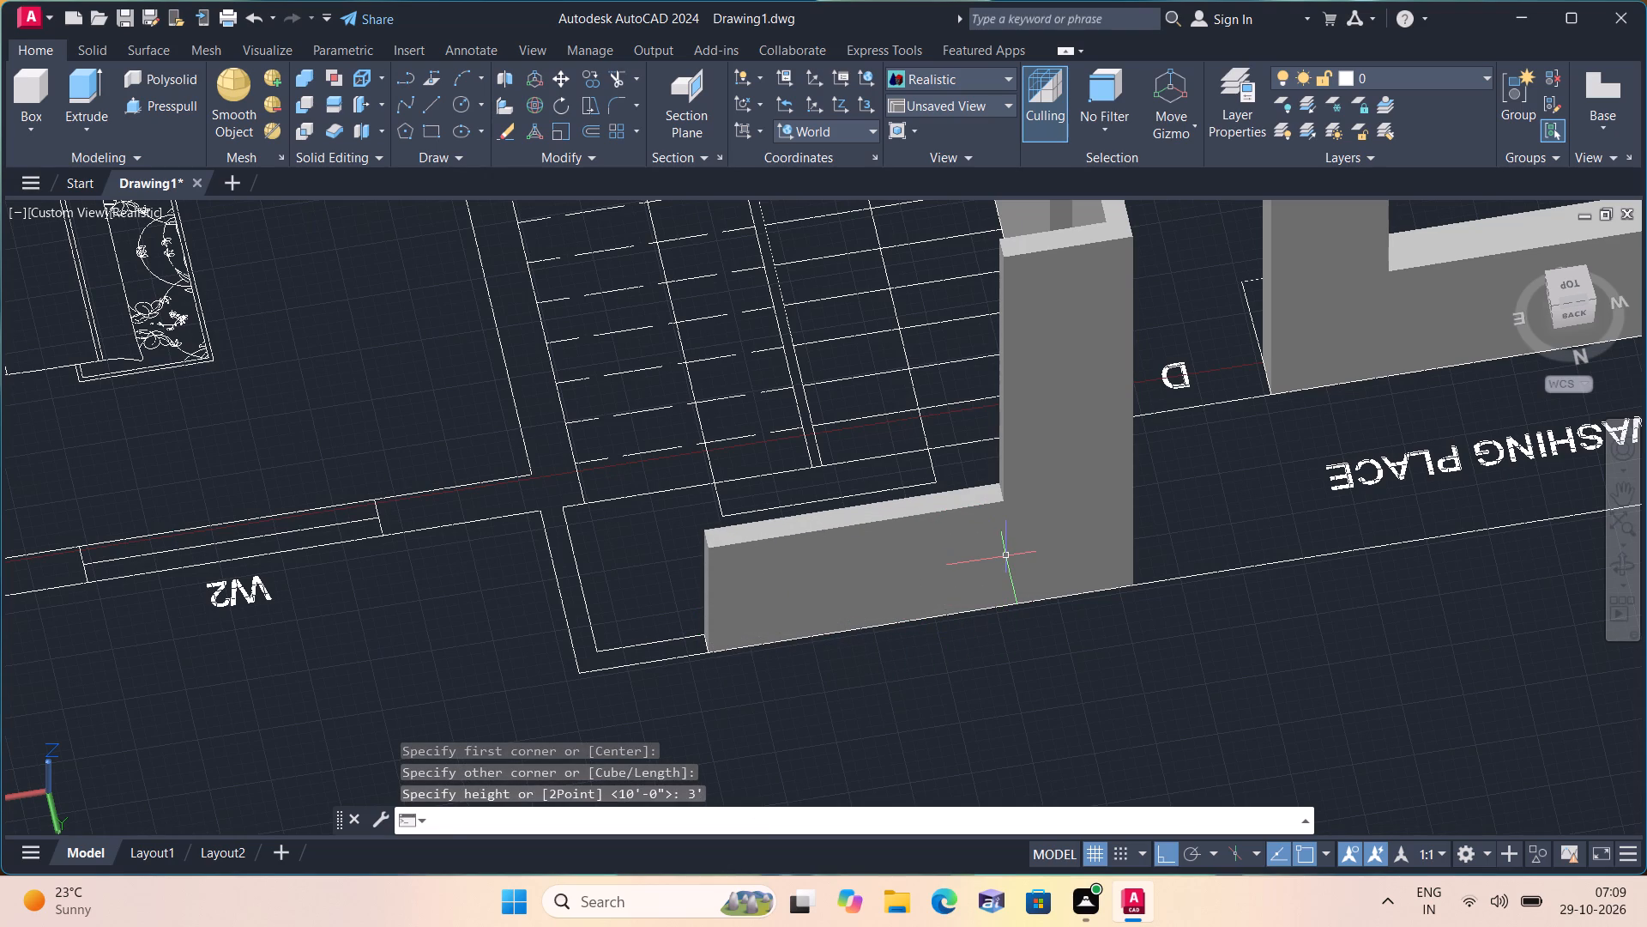
Copy the 3' high landing window box 7' straight up, using its lower outer corner beside the 10' wall as base point.
{"action": "scroll", "coordinate": [973, 557], "scroll_direction": "up", "scroll_amount": 1}
{"action": "left_click", "coordinate": [968, 482]}
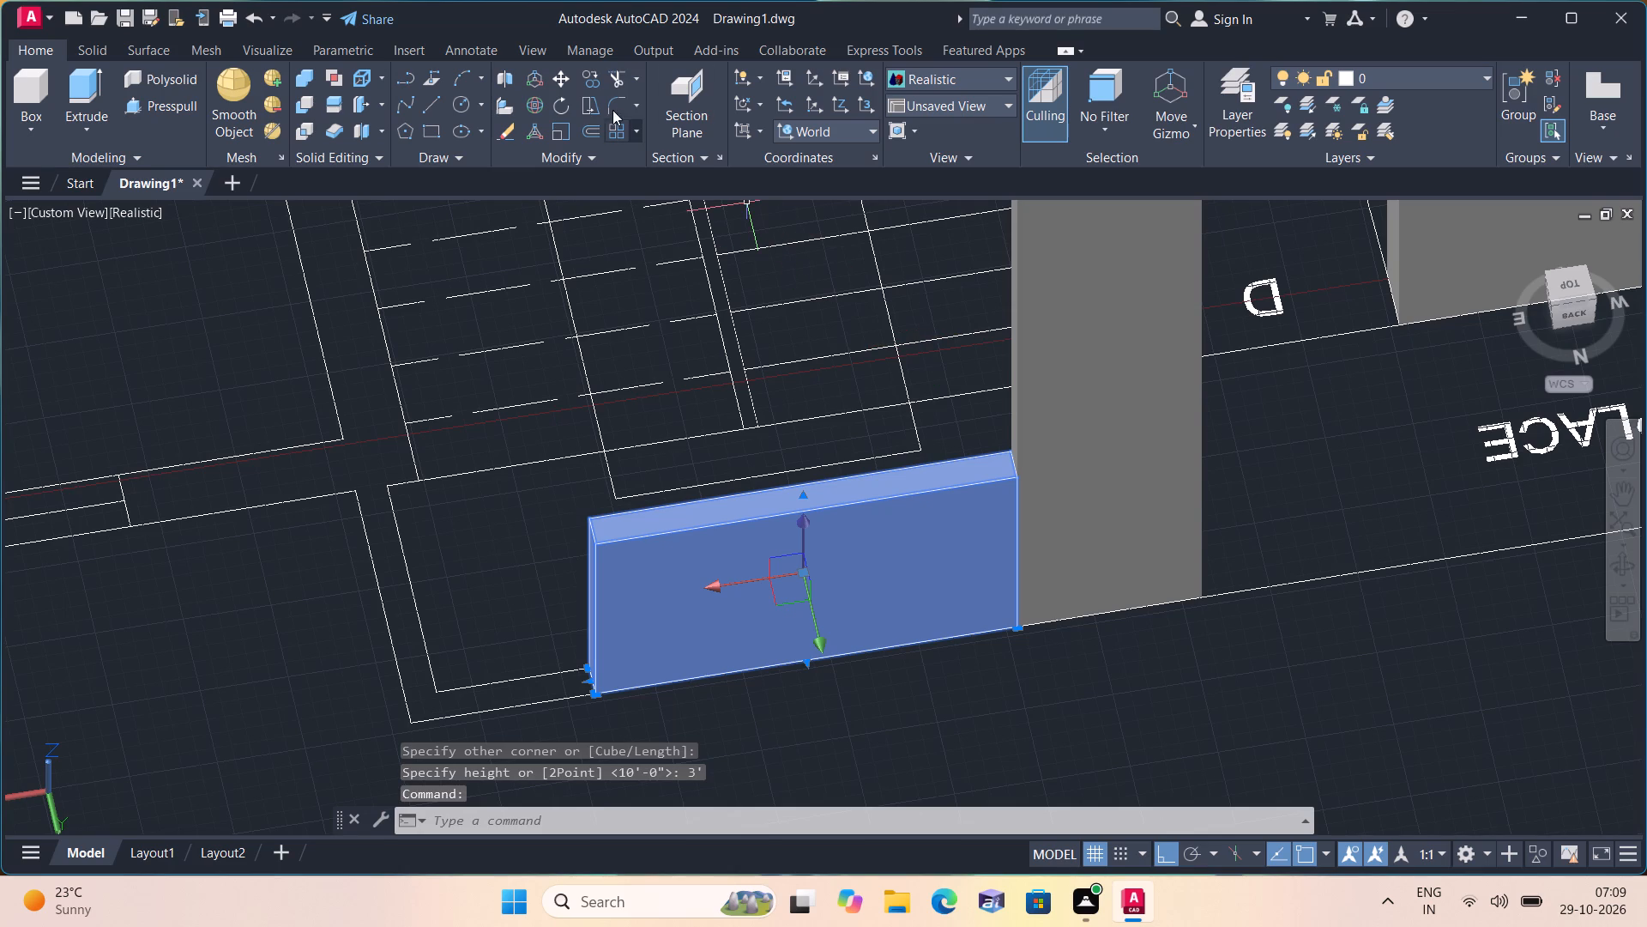
{"action": "left_click", "coordinate": [594, 77]}
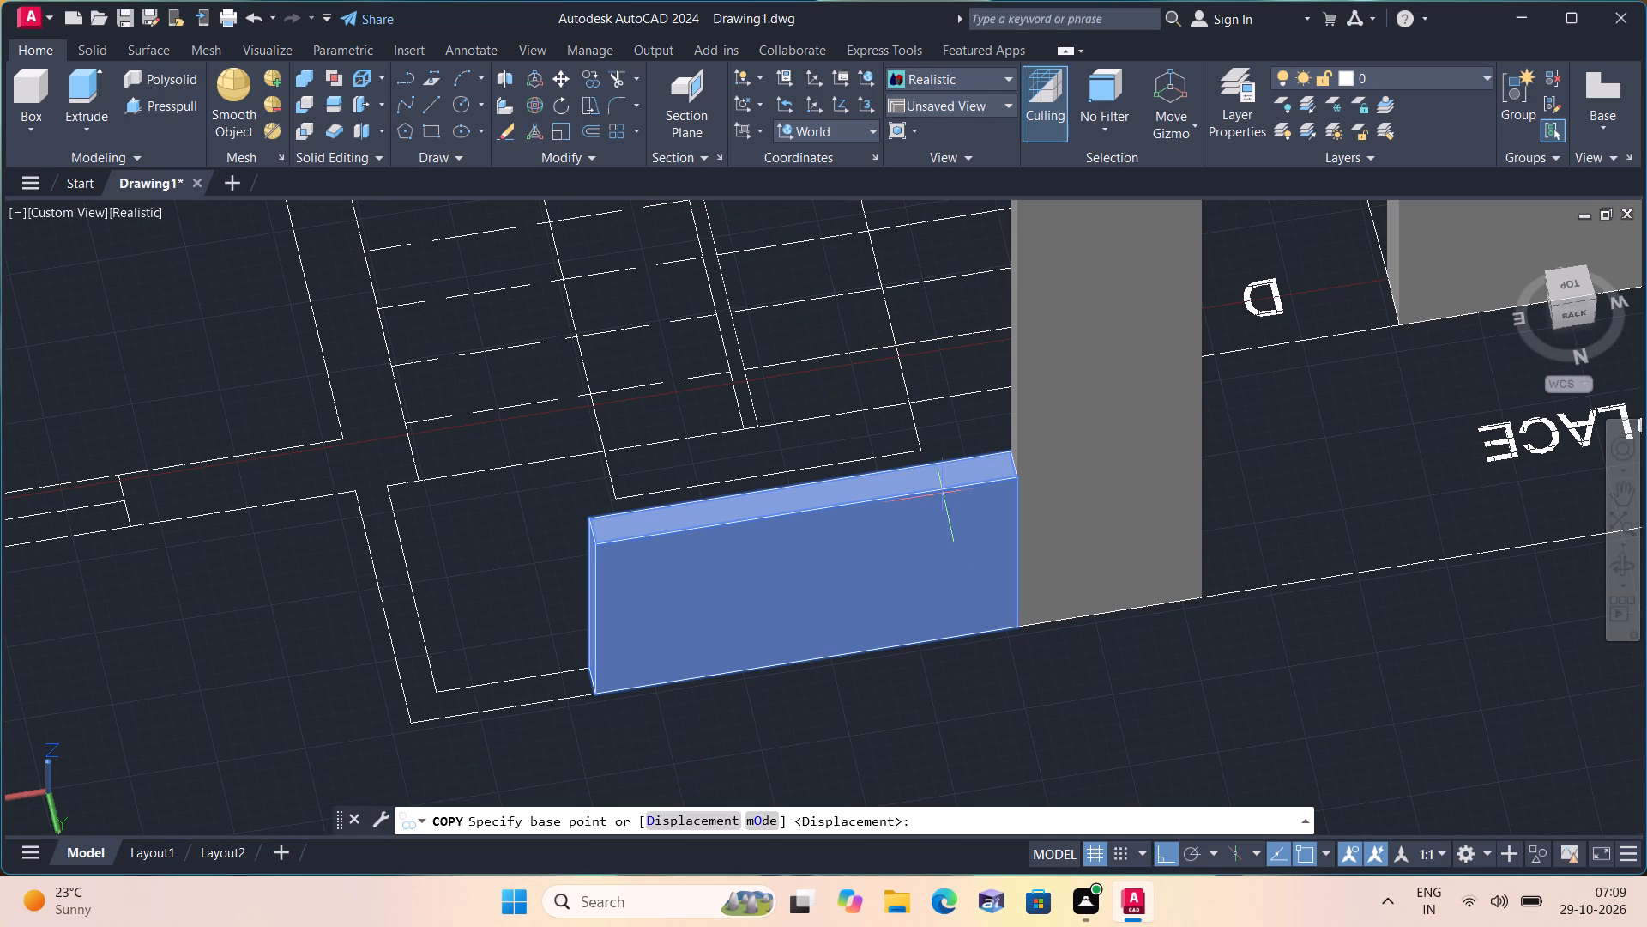
{"action": "left_click", "coordinate": [1020, 633]}
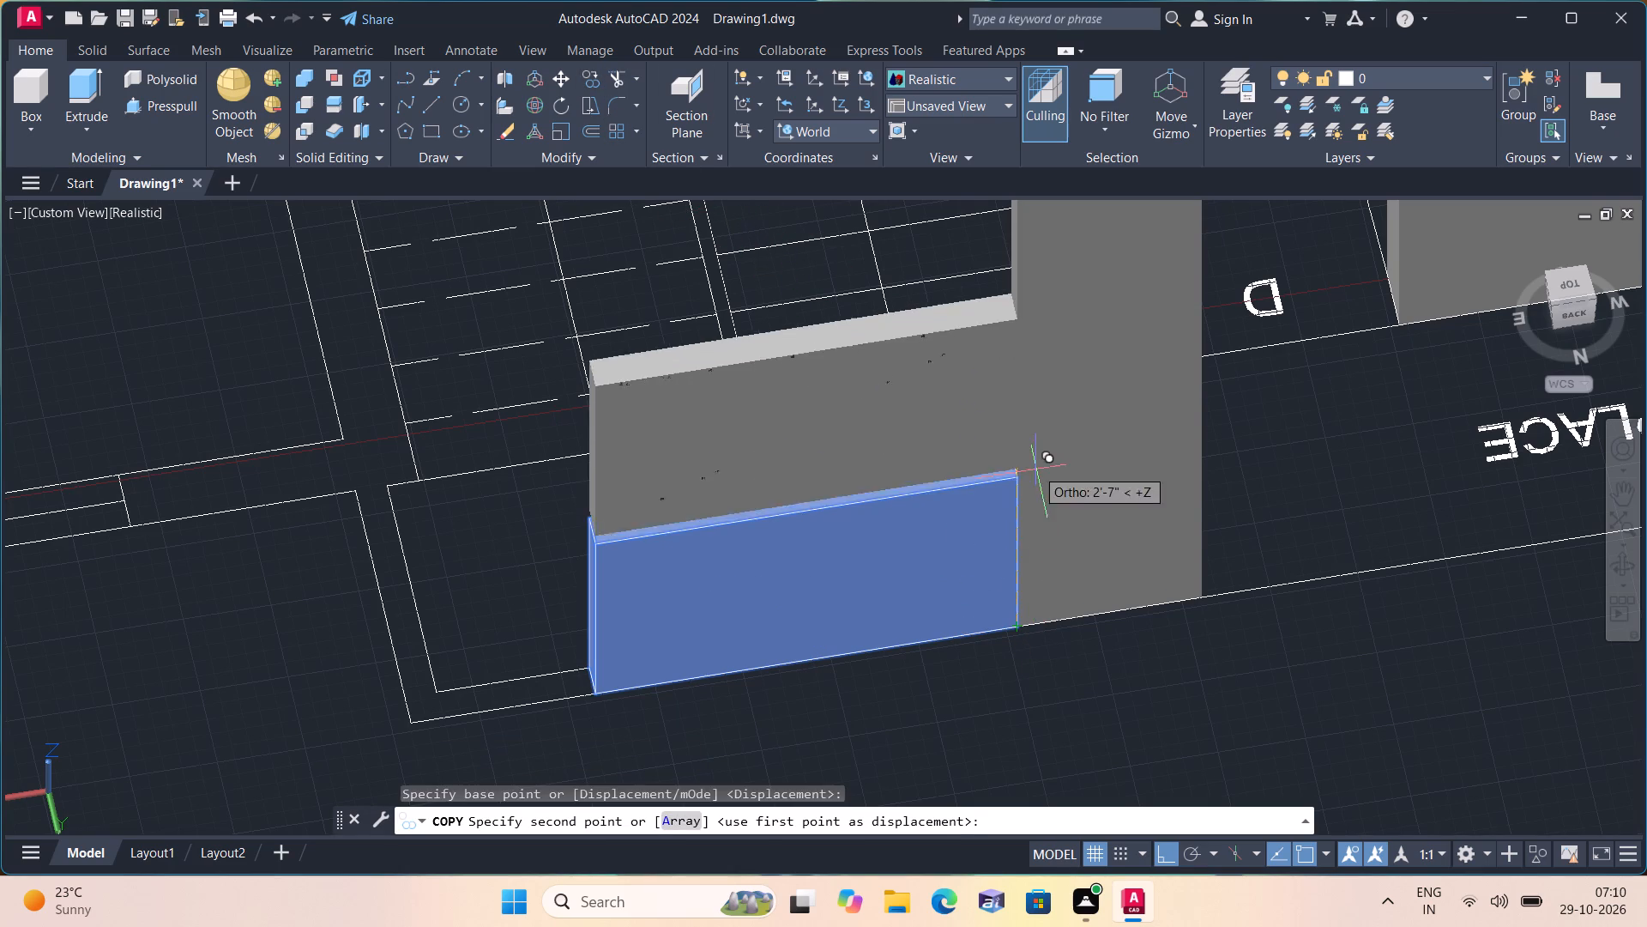
{"action": "scroll", "coordinate": [1046, 405], "scroll_direction": "down", "scroll_amount": 1}
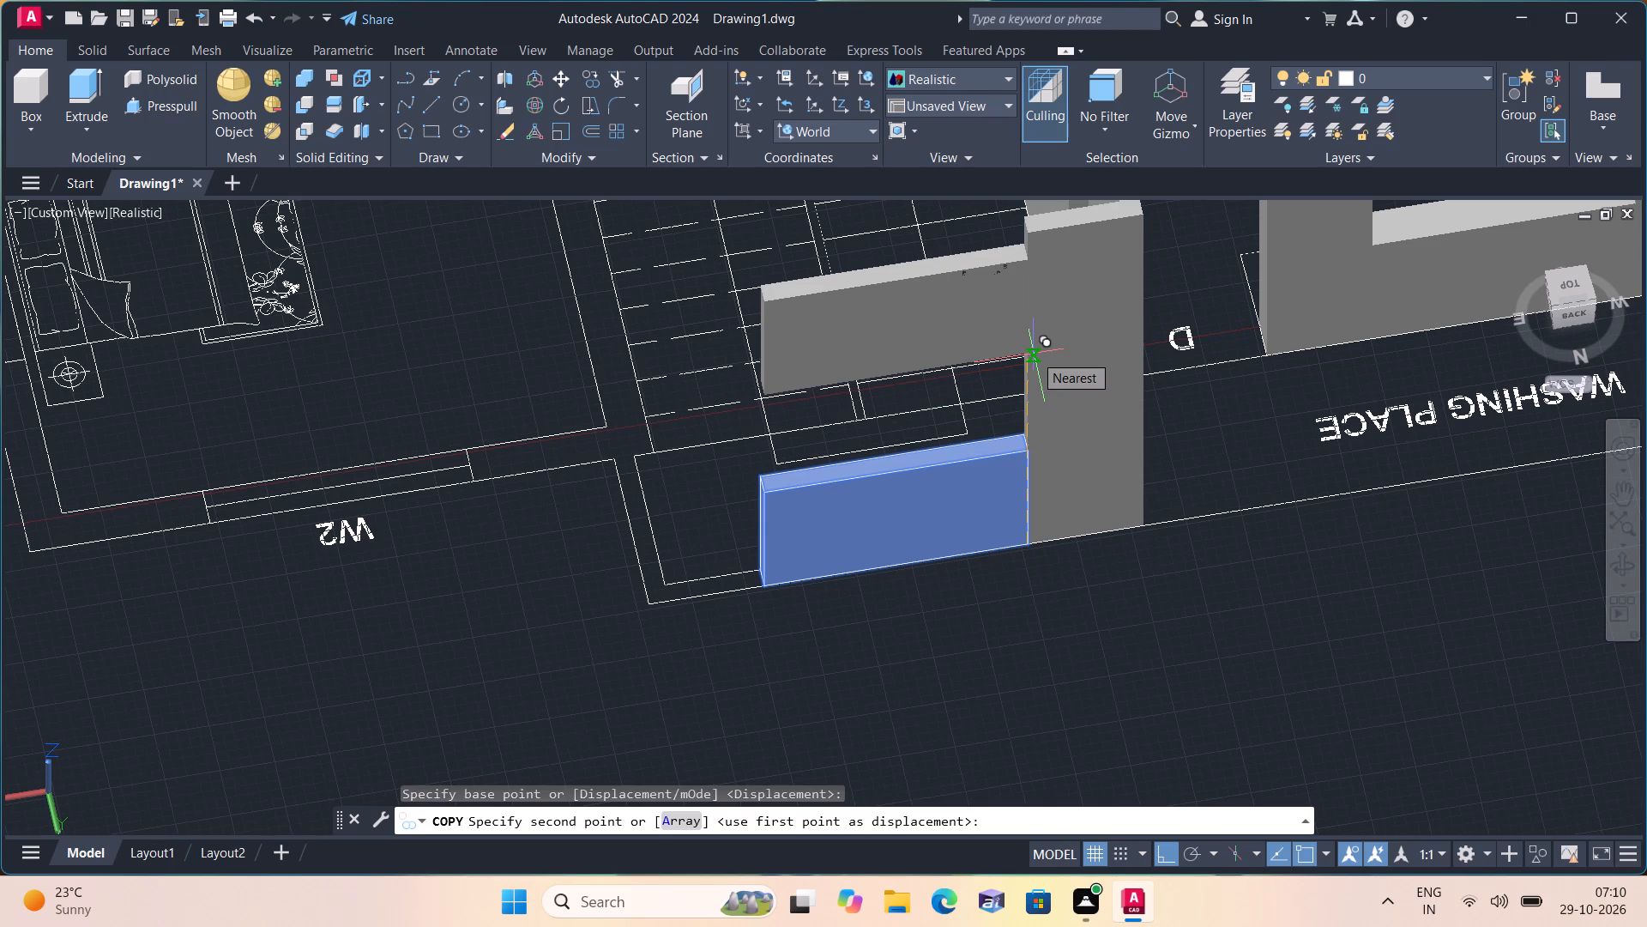
{"action": "type", "text": "7'"}
{"action": "key", "text": "space"}
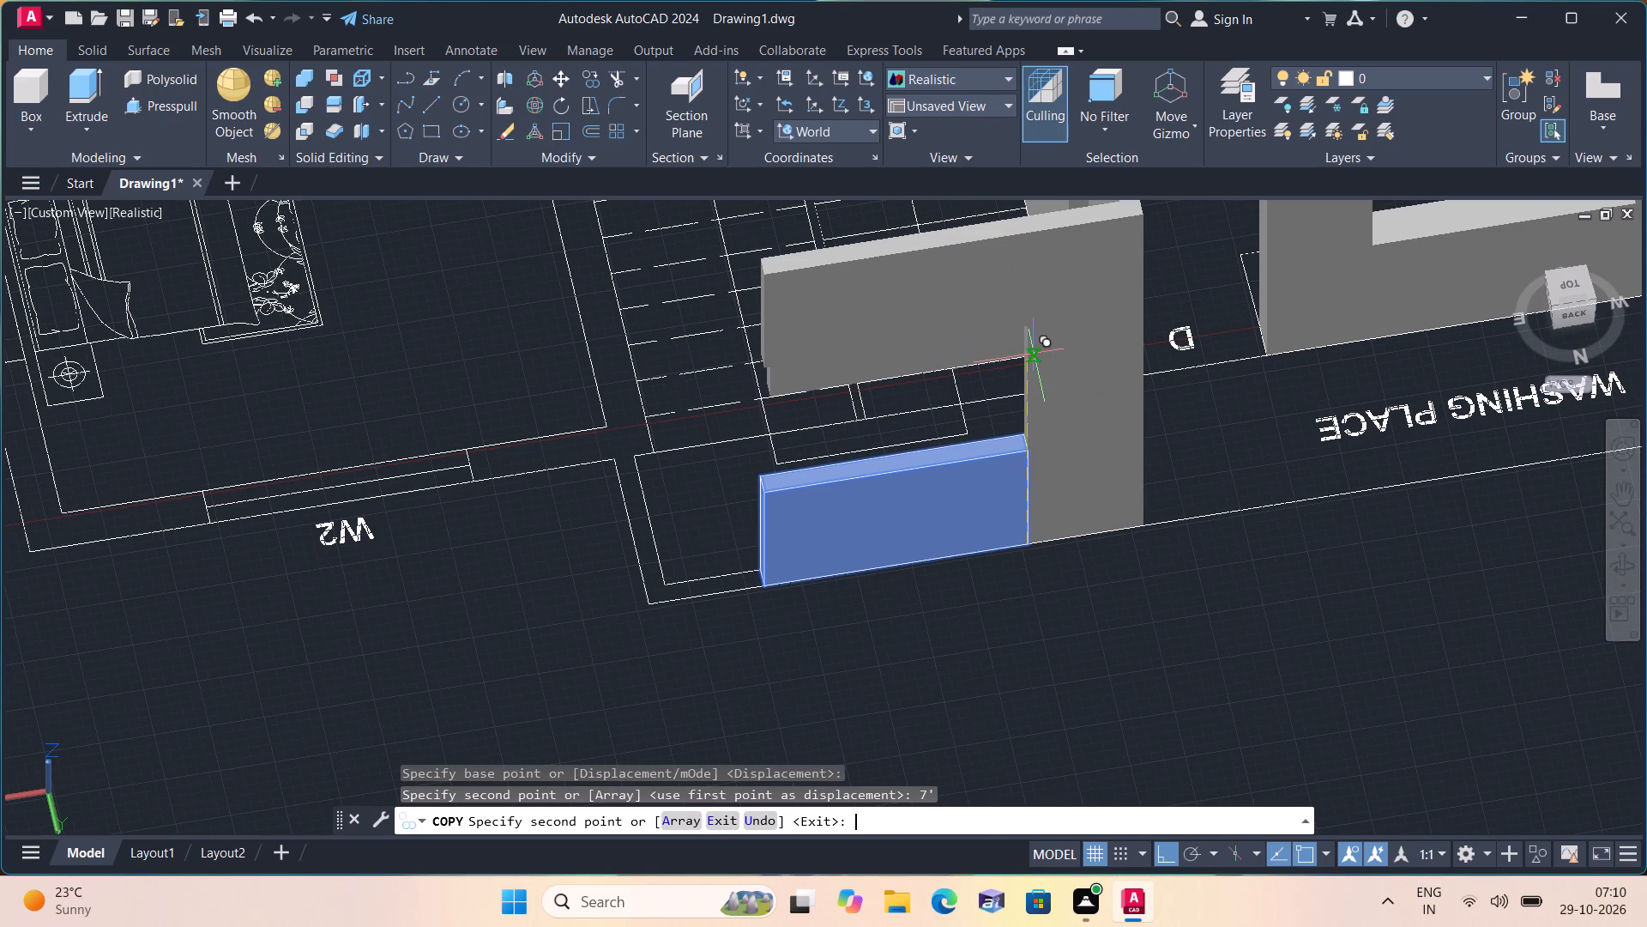
{"action": "key", "text": "Escape"}
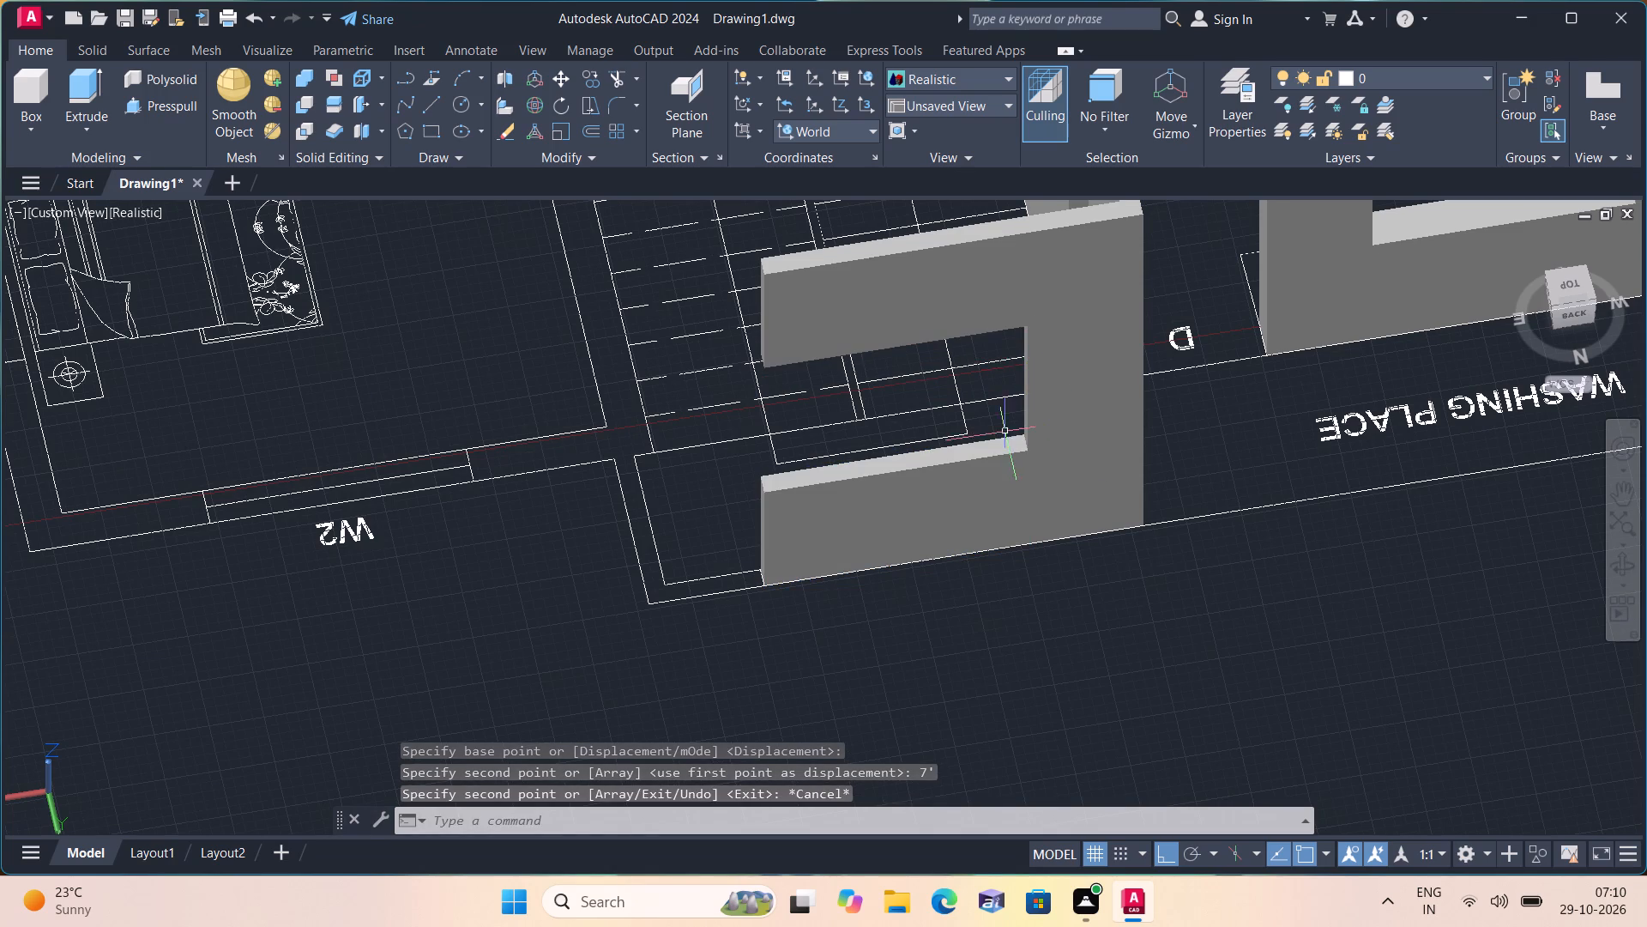
Presspull the wall outline between the staircase and the 10'4"x12'2" bedroom, including its stub up to the W2 opening, to a height of 10'.
{"action": "scroll", "coordinate": [1005, 448], "scroll_direction": "down", "scroll_amount": 1}
{"action": "middle_click_drag", "start_coordinate": [857, 485], "coordinate": [1057, 544], "text": "shift"}
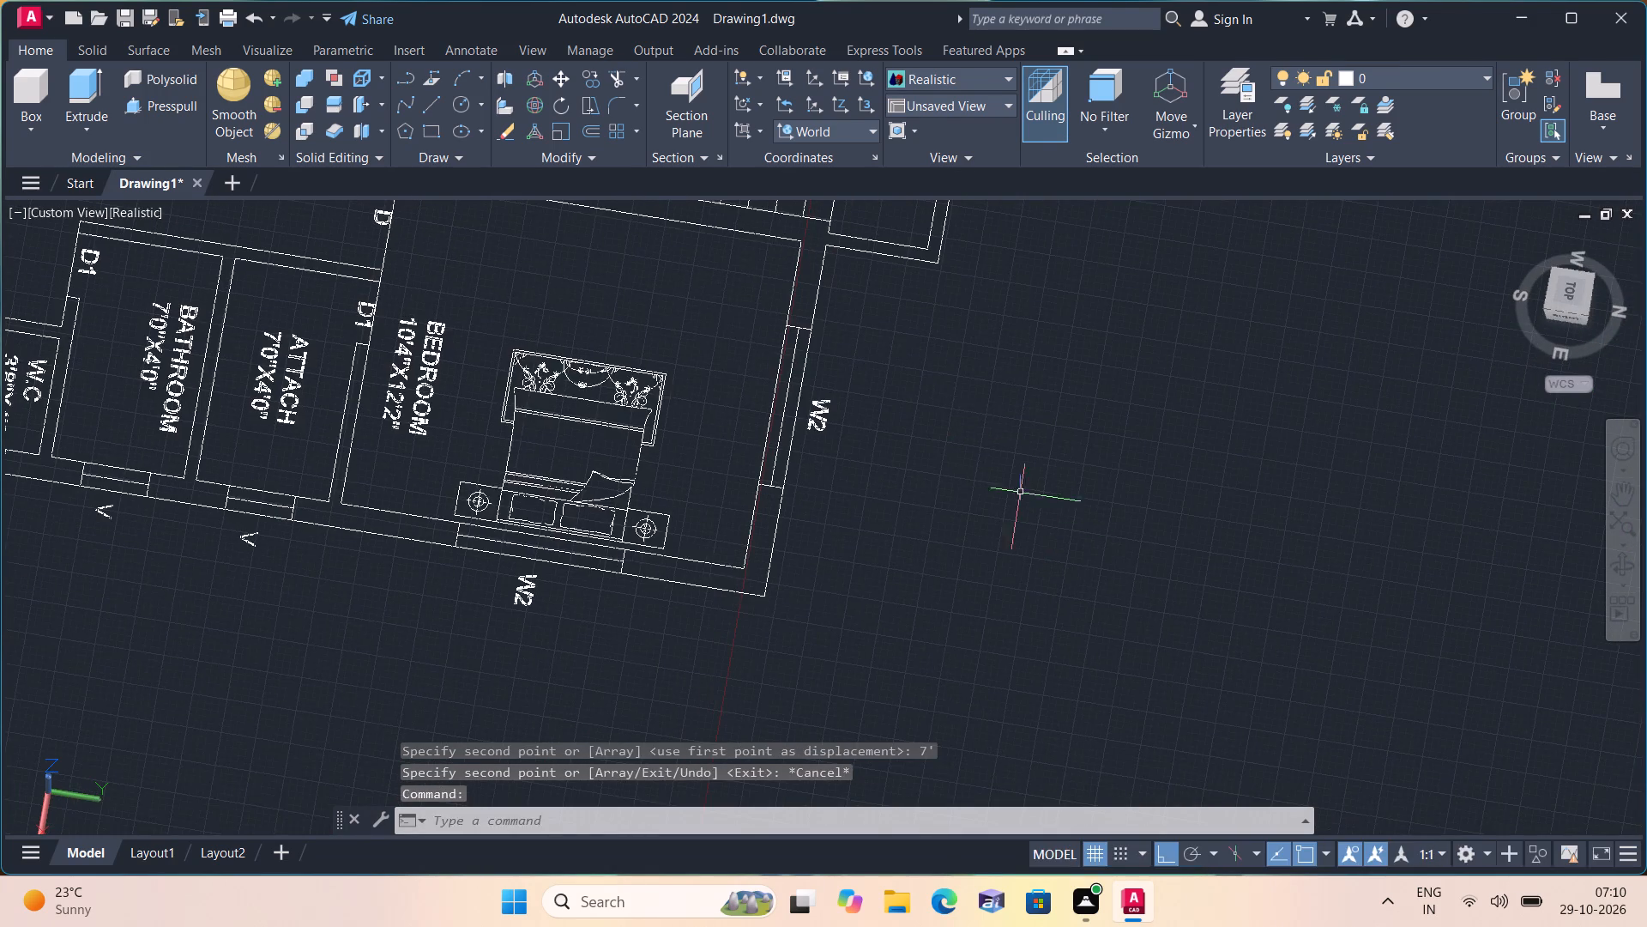
{"action": "middle_click_drag", "start_coordinate": [860, 317], "coordinate": [1028, 524]}
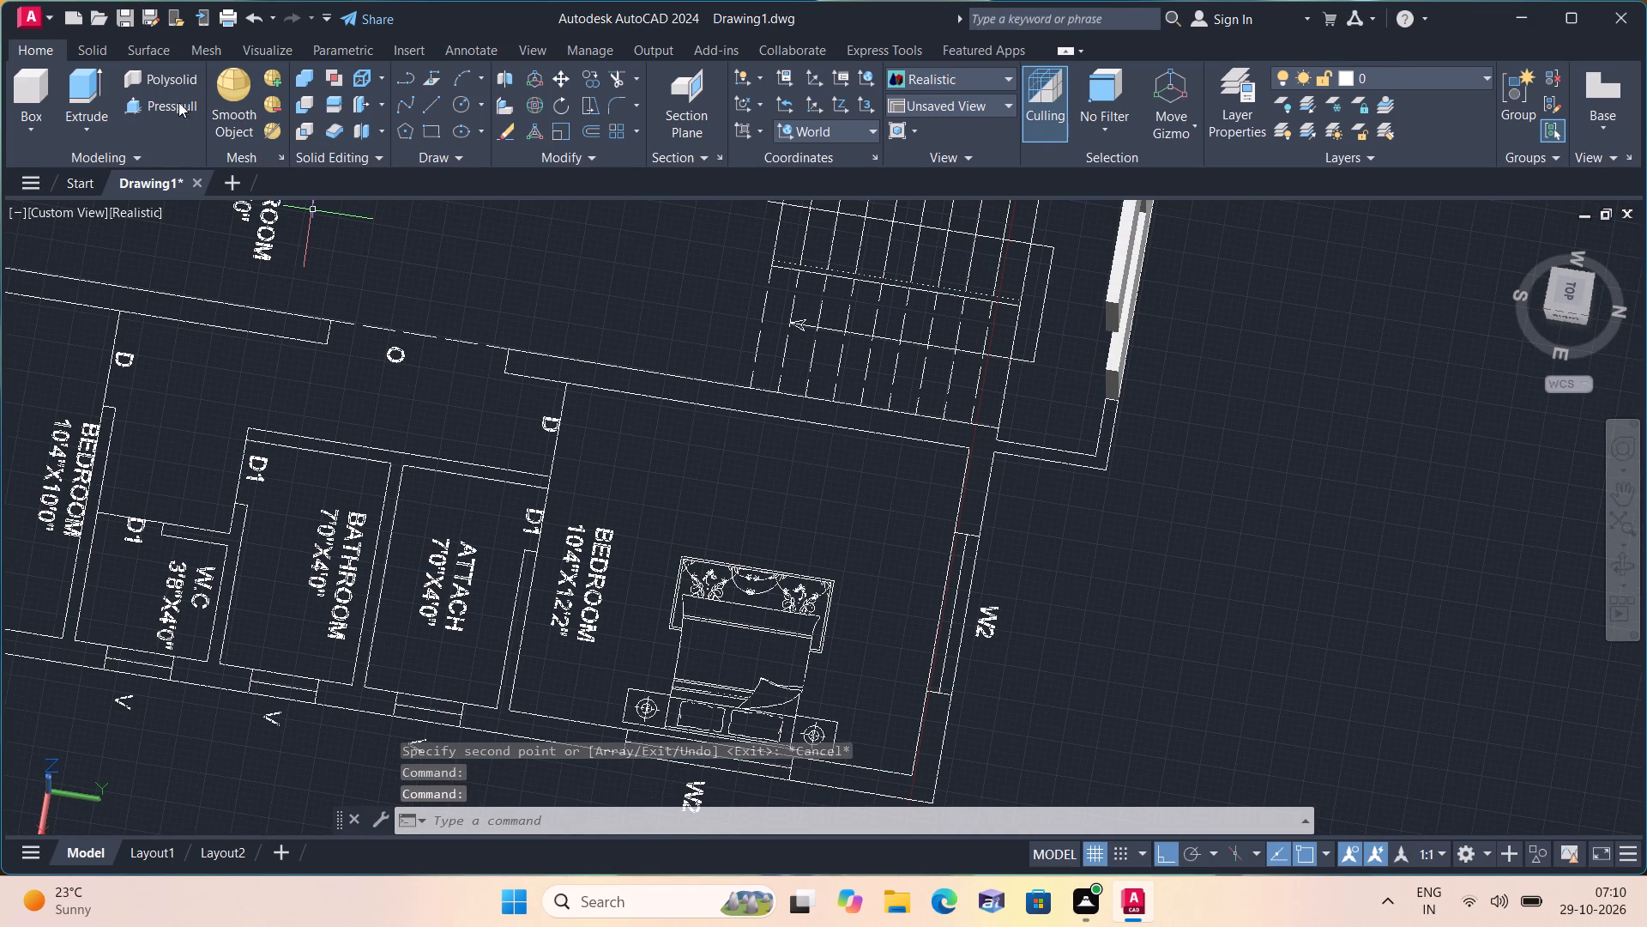
{"action": "left_click", "coordinate": [152, 107]}
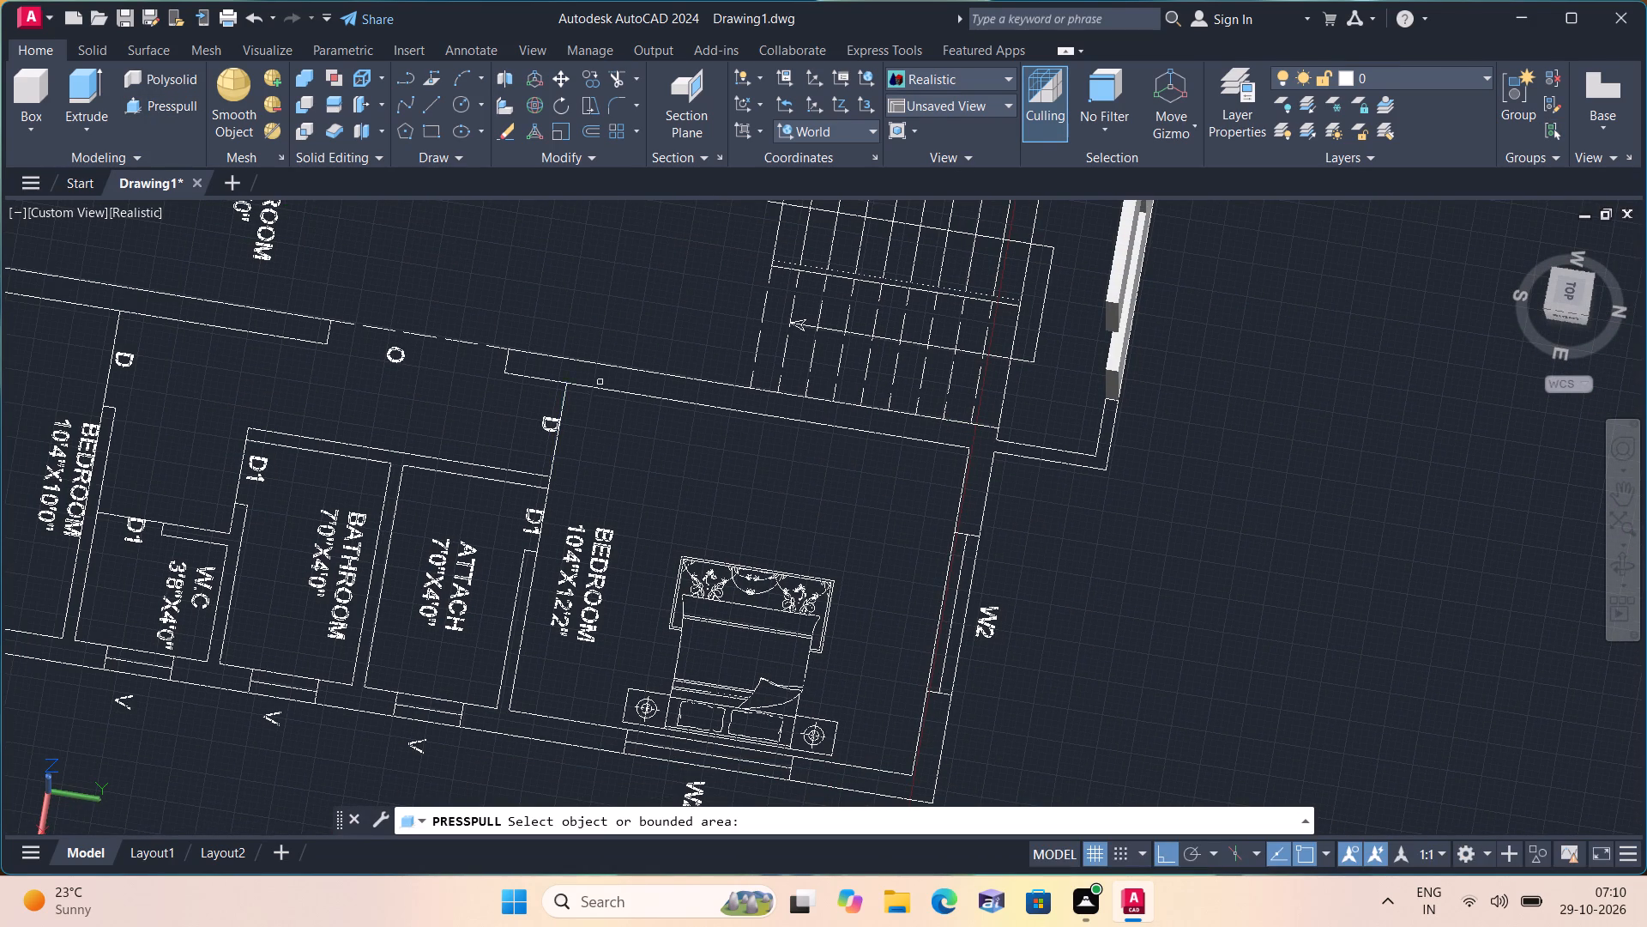
{"action": "left_click", "coordinate": [603, 379]}
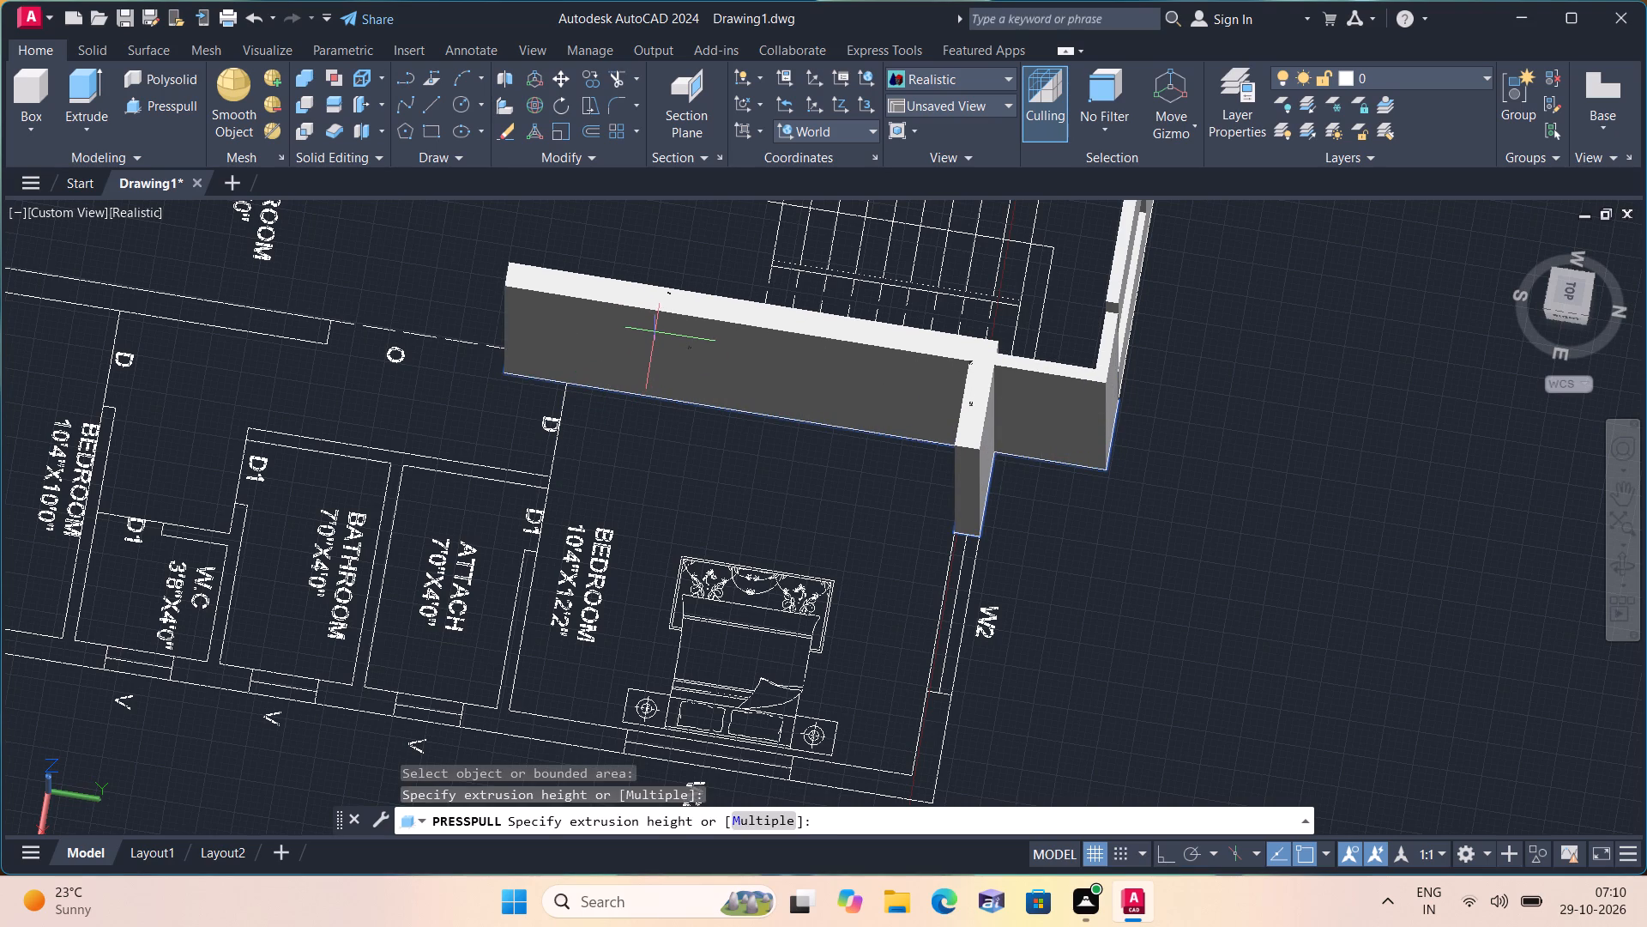
{"action": "type", "text": "10'"}
{"action": "key", "text": "space"}
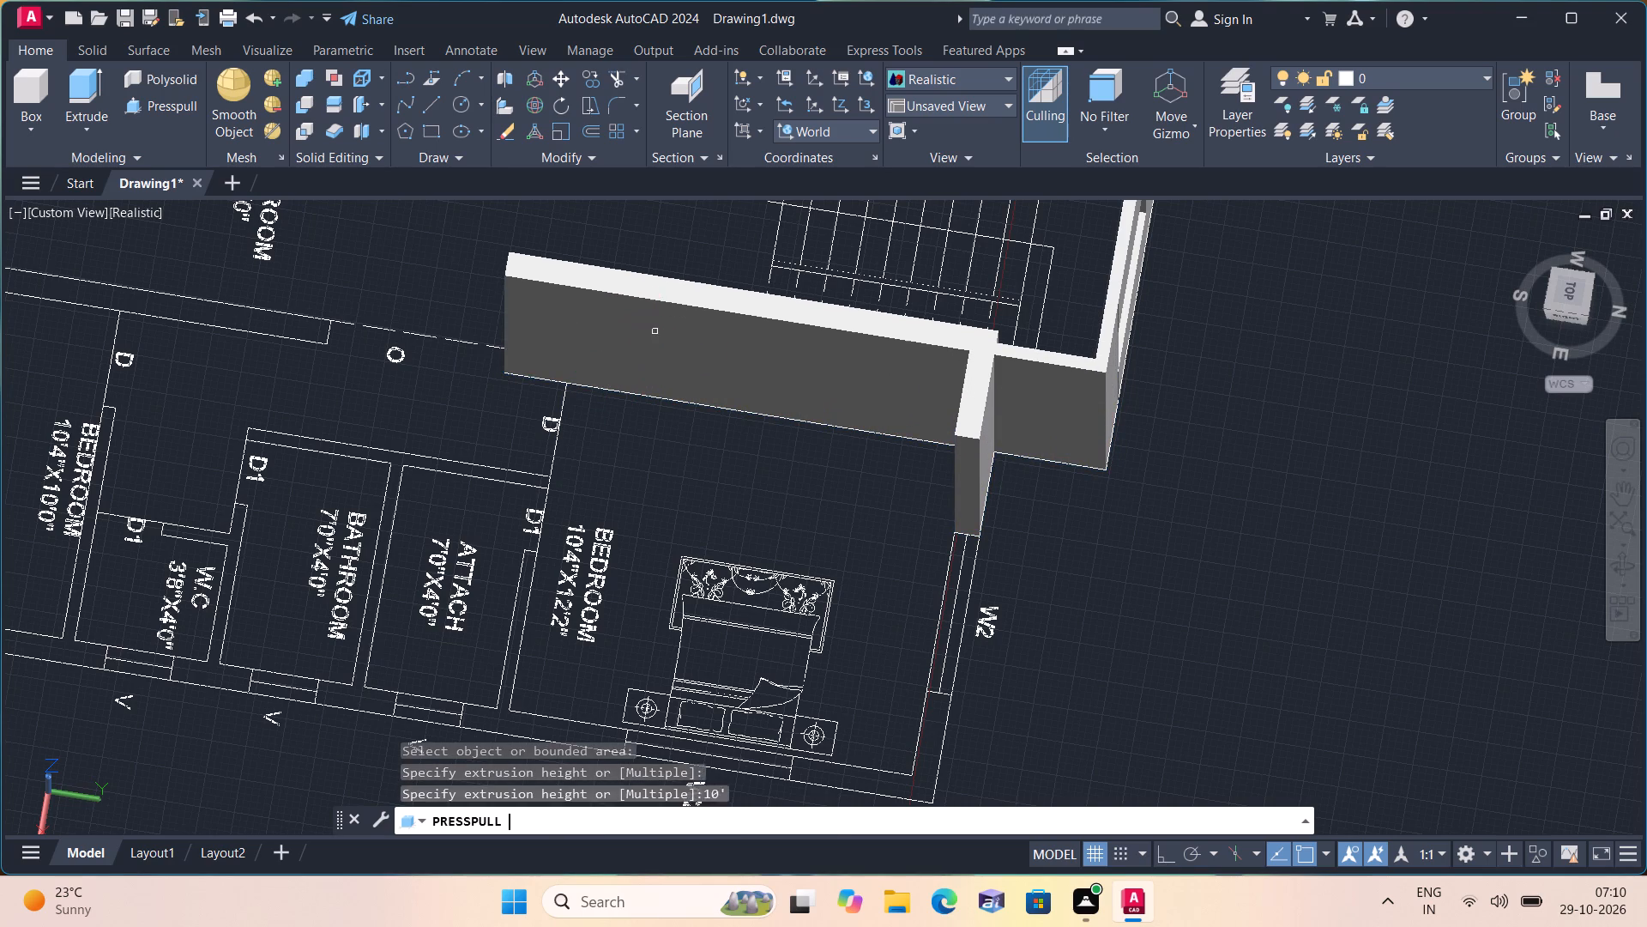
{"action": "key", "text": "Escape"}
Draw a 3' high box over the bedroom's W2 opening beside the staircase, from the 10' wall's inner corner to the opening's far outer corner.
{"action": "scroll", "coordinate": [779, 458], "scroll_direction": "down", "scroll_amount": 1}
{"action": "middle_click_drag", "start_coordinate": [850, 503], "coordinate": [847, 498]}
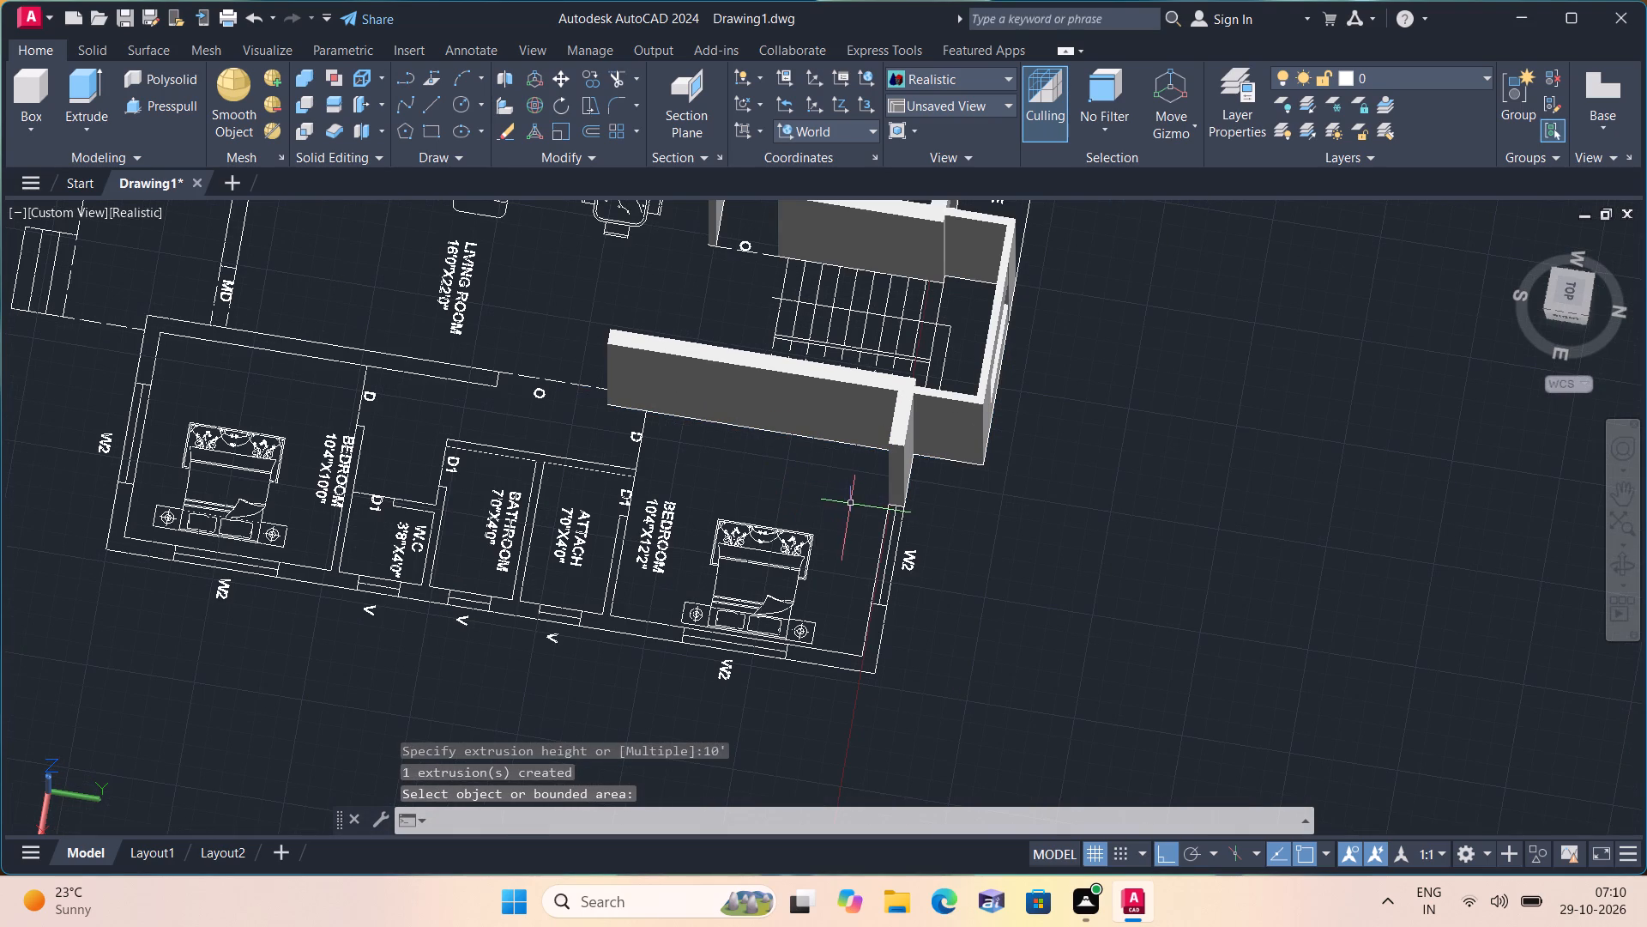
{"action": "middle_click_drag", "start_coordinate": [847, 498], "coordinate": [848, 470]}
{"action": "scroll", "coordinate": [878, 523], "scroll_direction": "up", "scroll_amount": 1}
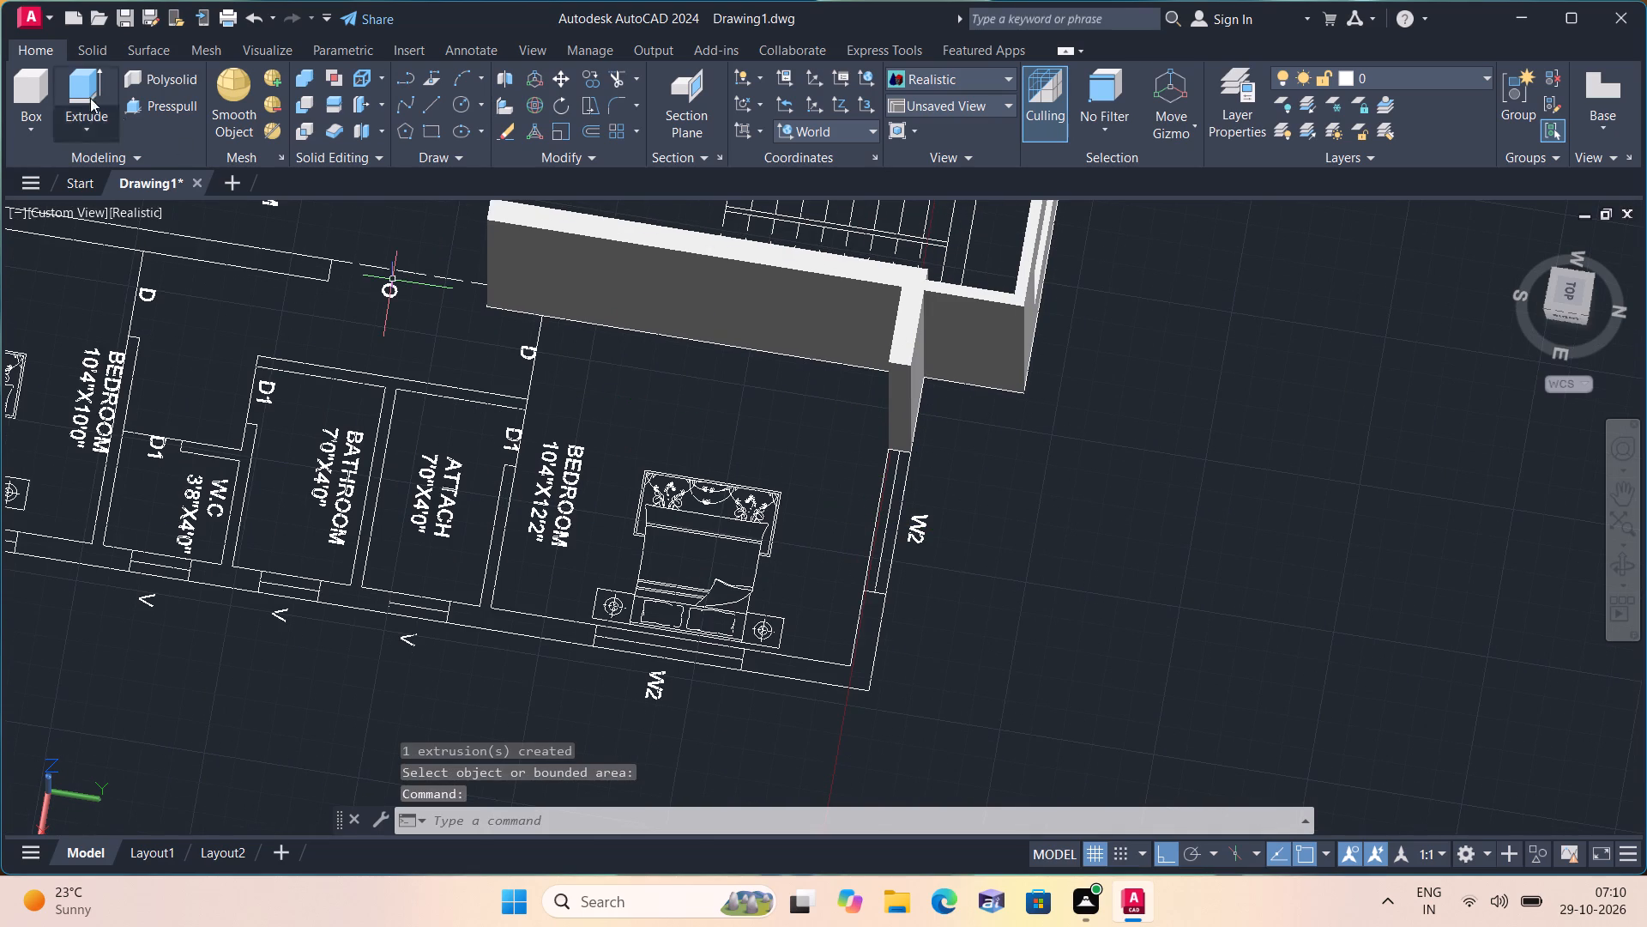
{"action": "left_click", "coordinate": [25, 119]}
{"action": "left_click", "coordinate": [67, 165]}
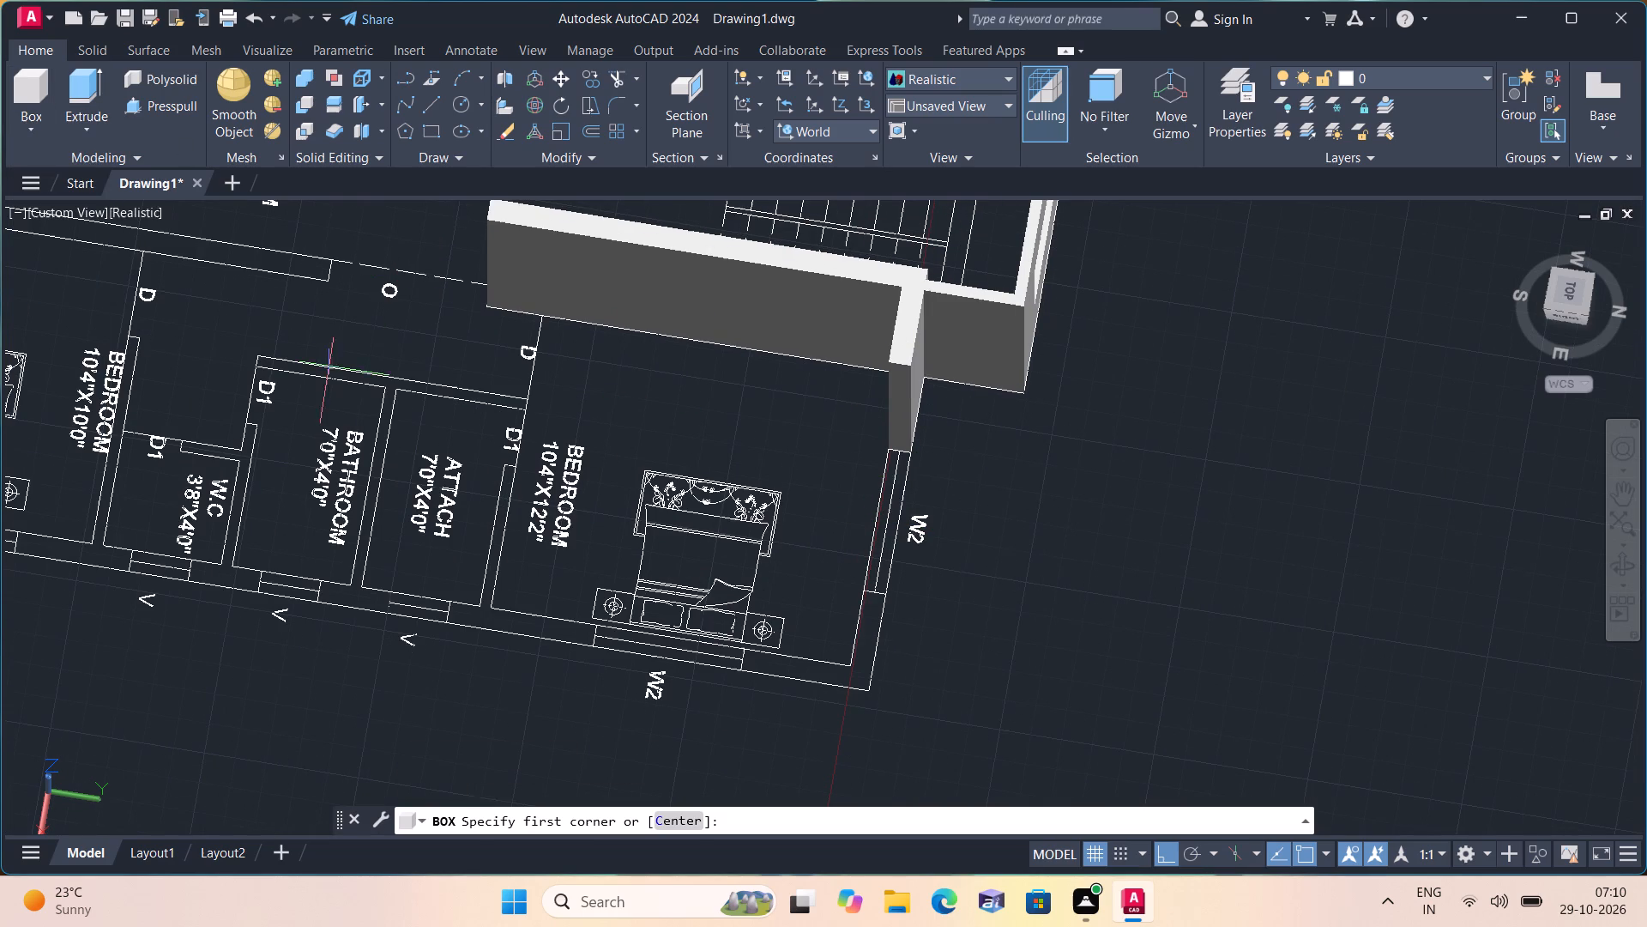
{"action": "scroll", "coordinate": [806, 451], "scroll_direction": "up", "scroll_amount": 2}
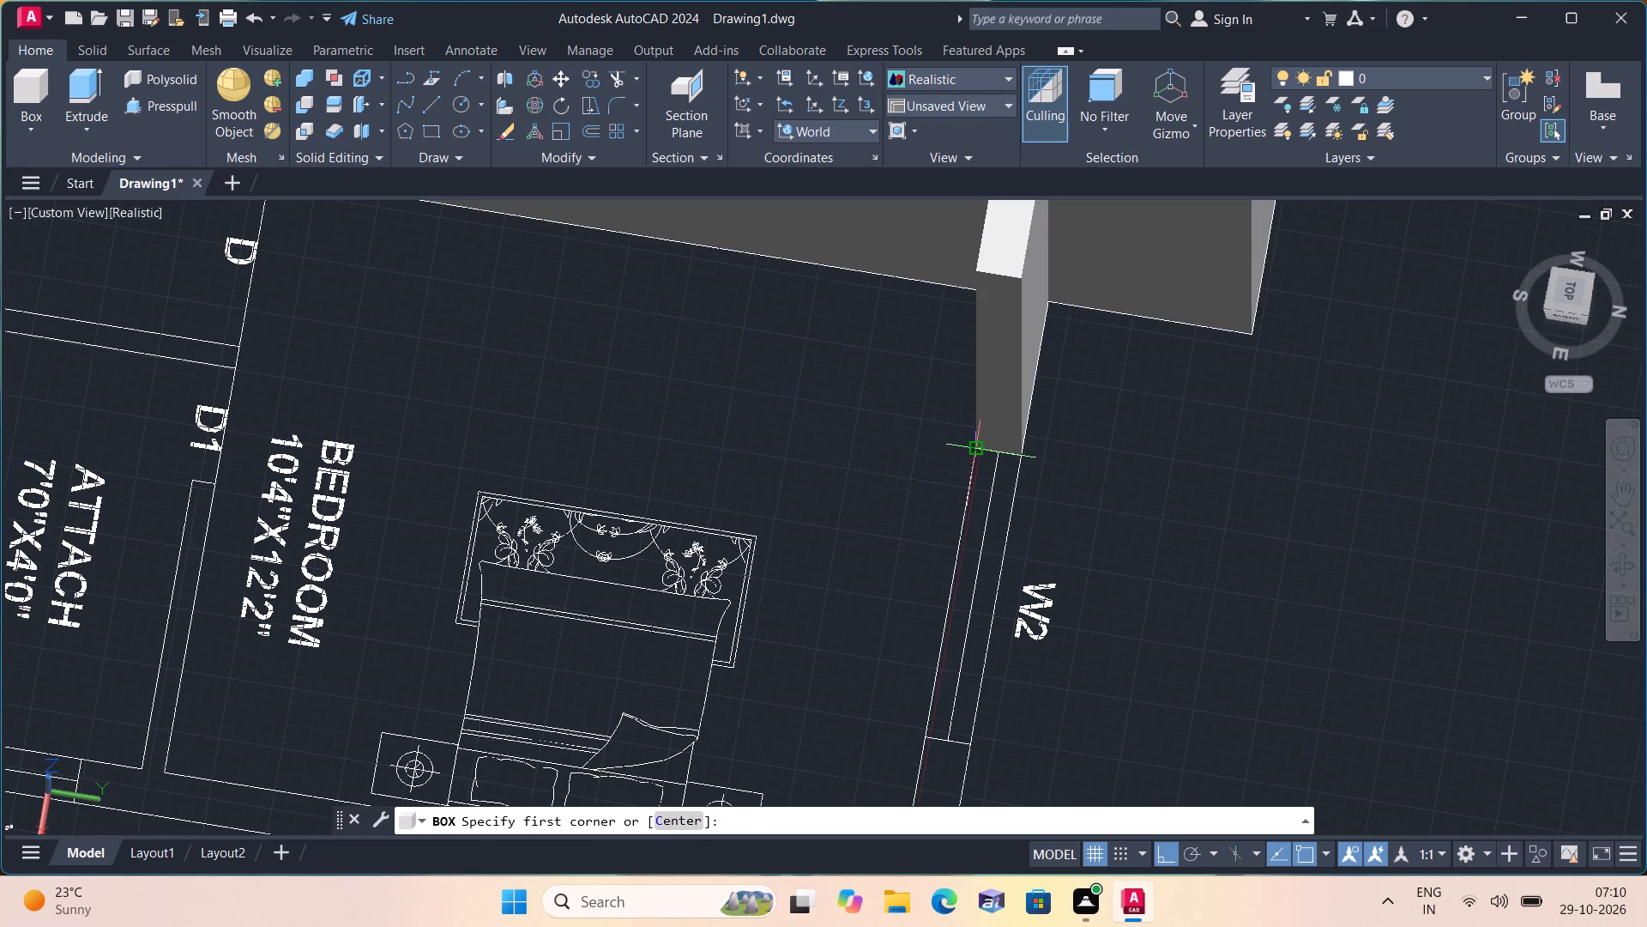
{"action": "left_click", "coordinate": [980, 453]}
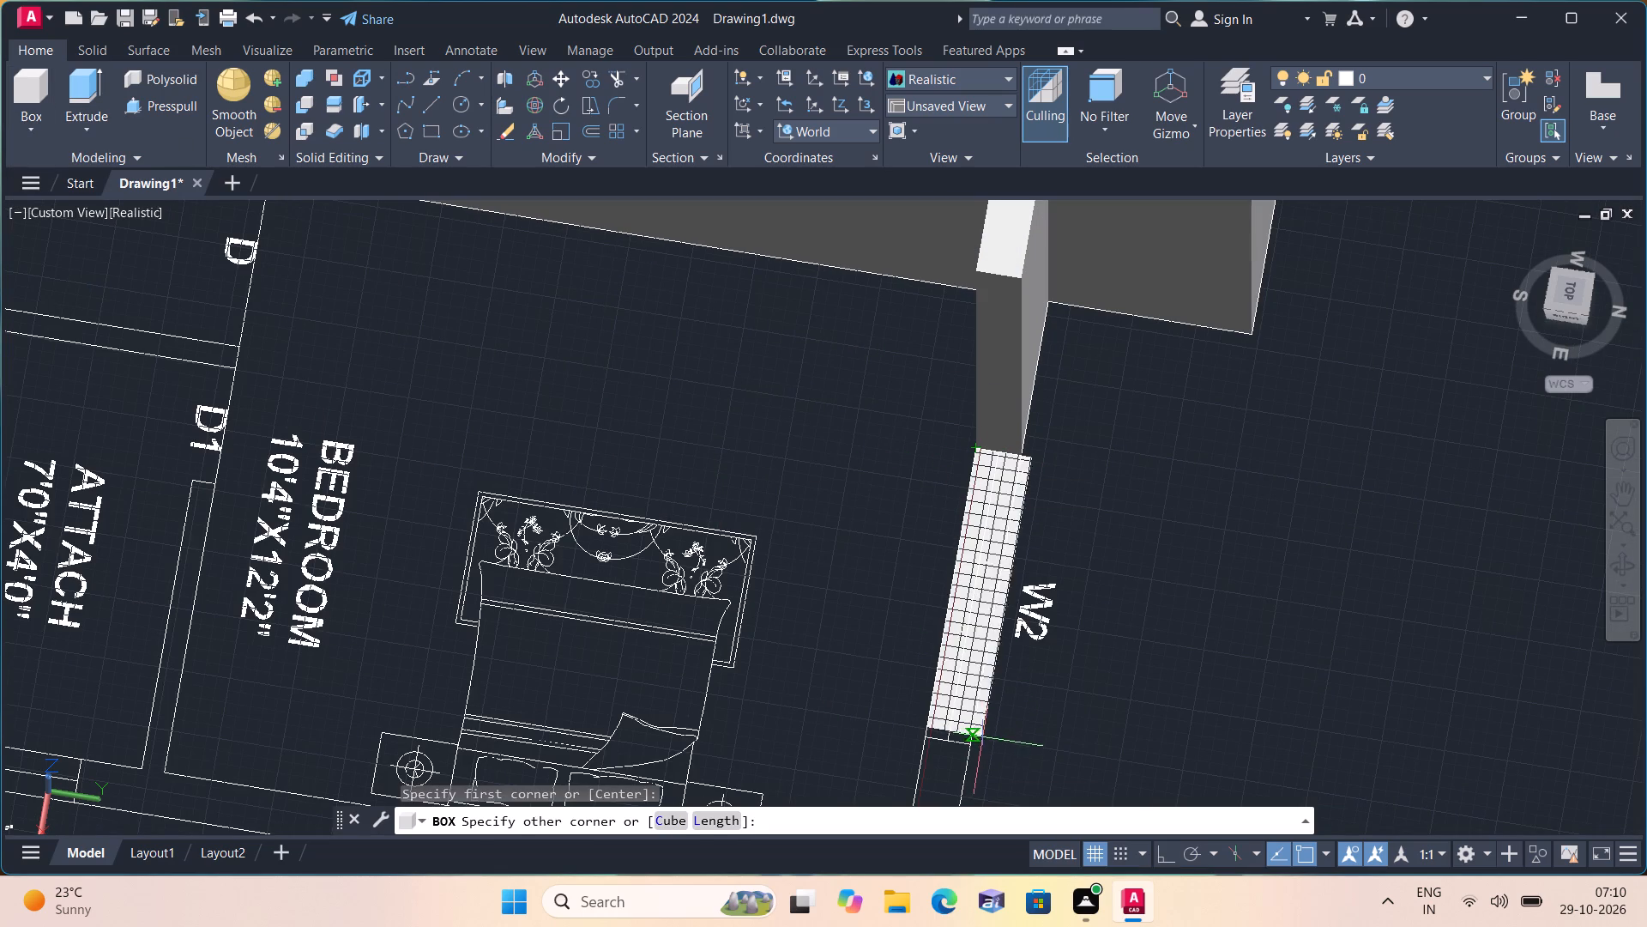
{"action": "left_click", "coordinate": [976, 745]}
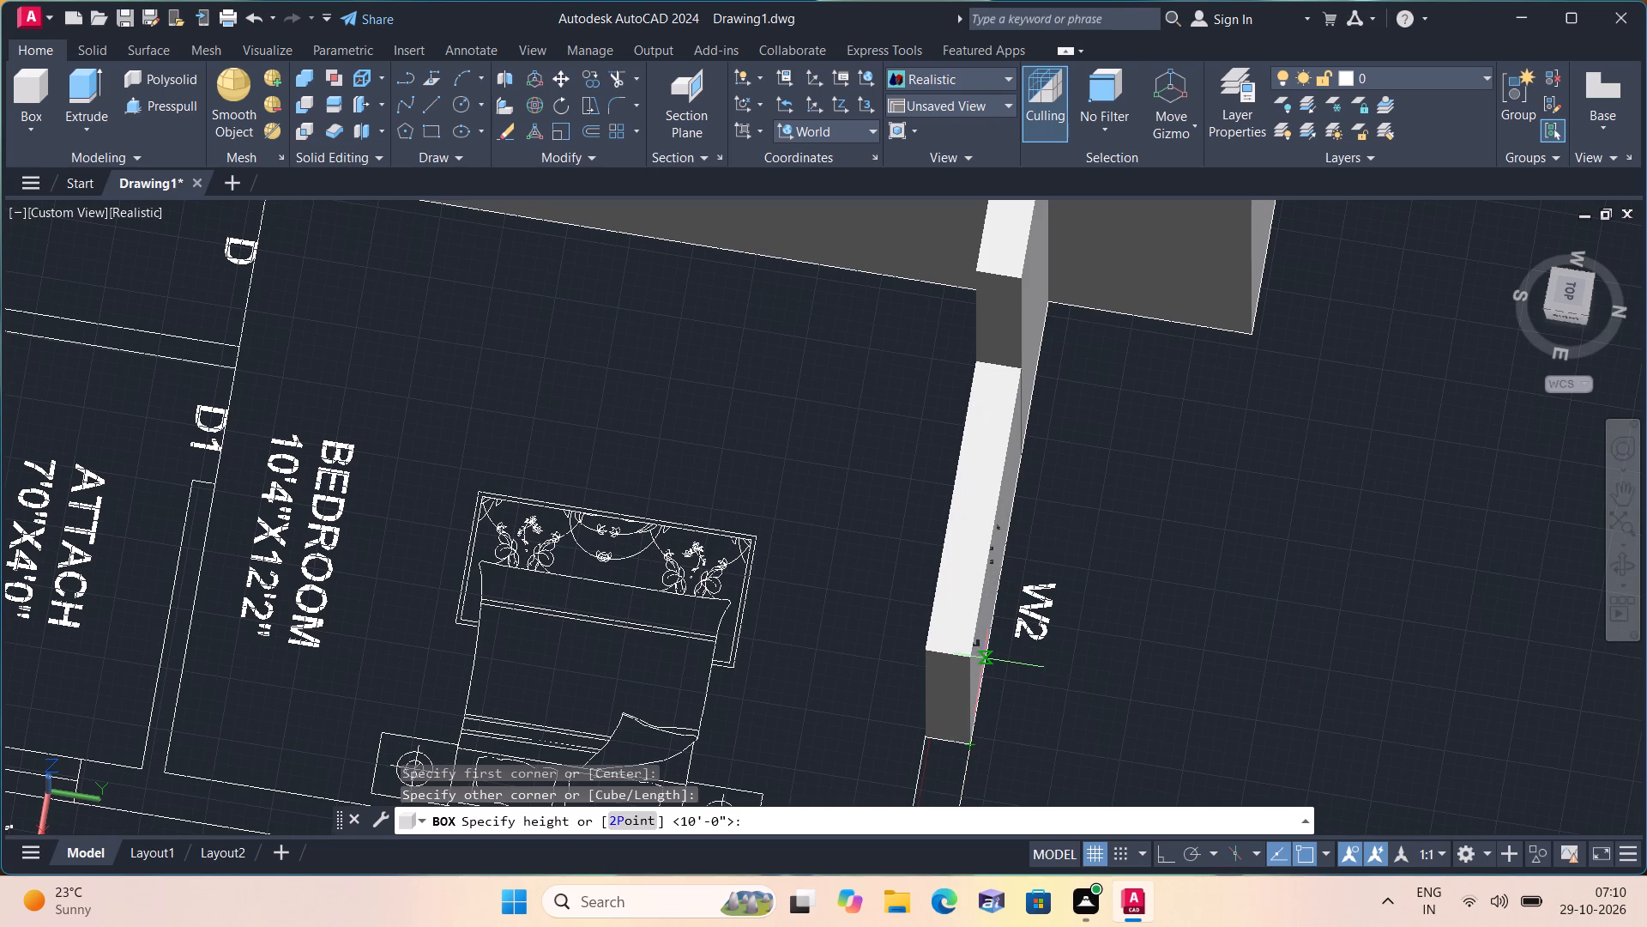
{"action": "type", "text": "3'"}
{"action": "key", "text": "space"}
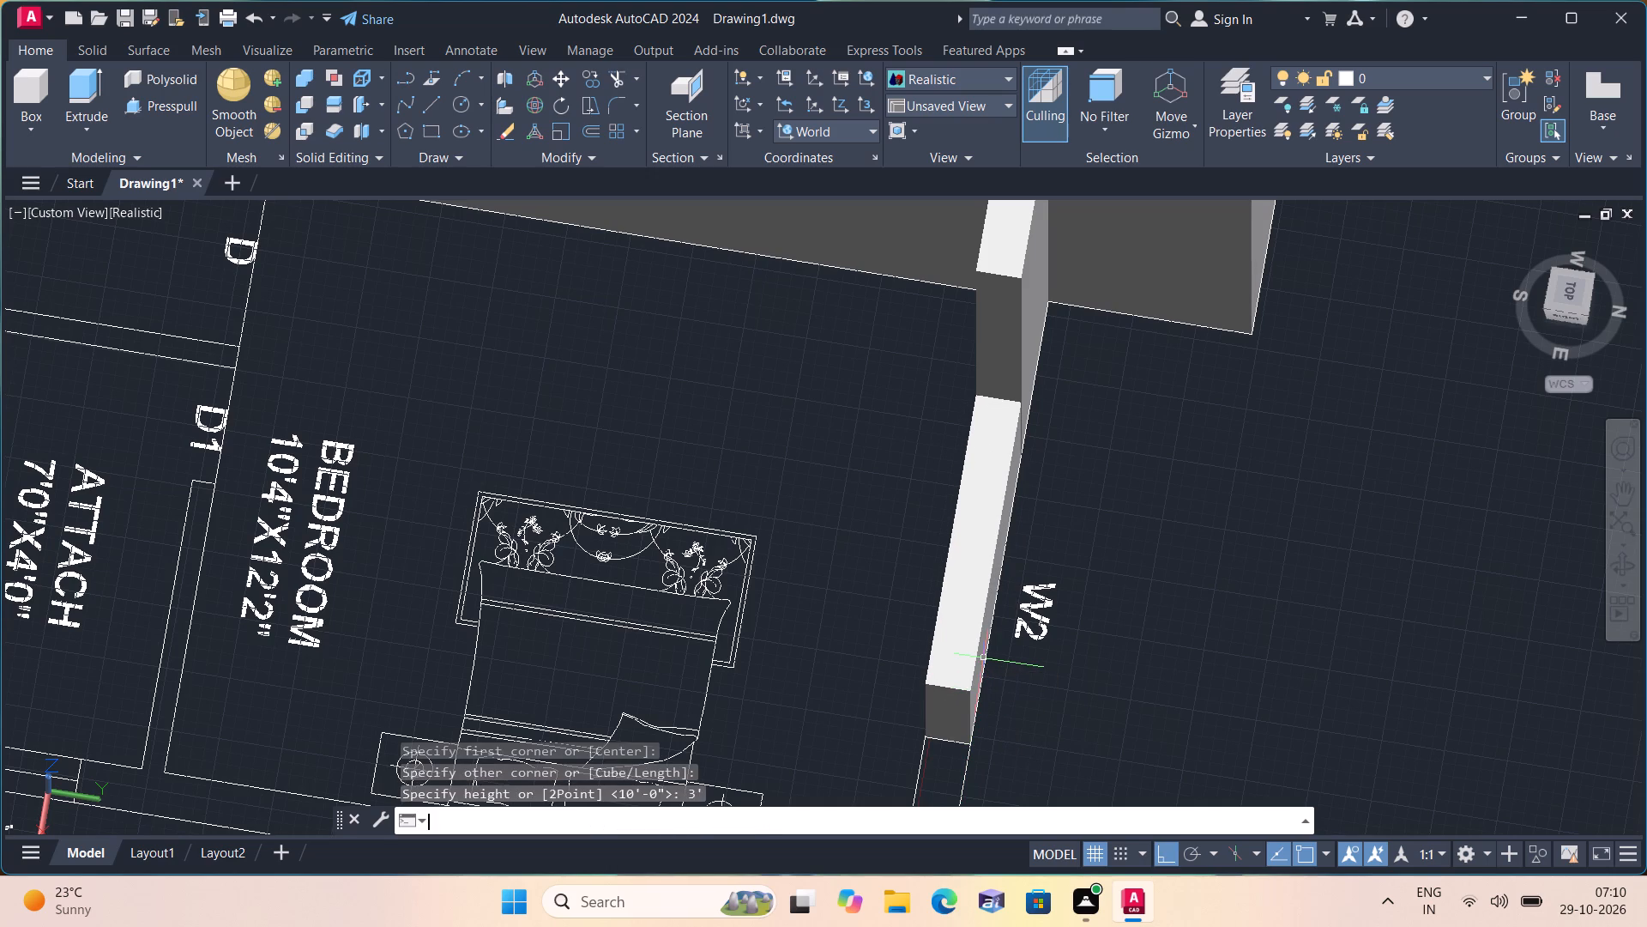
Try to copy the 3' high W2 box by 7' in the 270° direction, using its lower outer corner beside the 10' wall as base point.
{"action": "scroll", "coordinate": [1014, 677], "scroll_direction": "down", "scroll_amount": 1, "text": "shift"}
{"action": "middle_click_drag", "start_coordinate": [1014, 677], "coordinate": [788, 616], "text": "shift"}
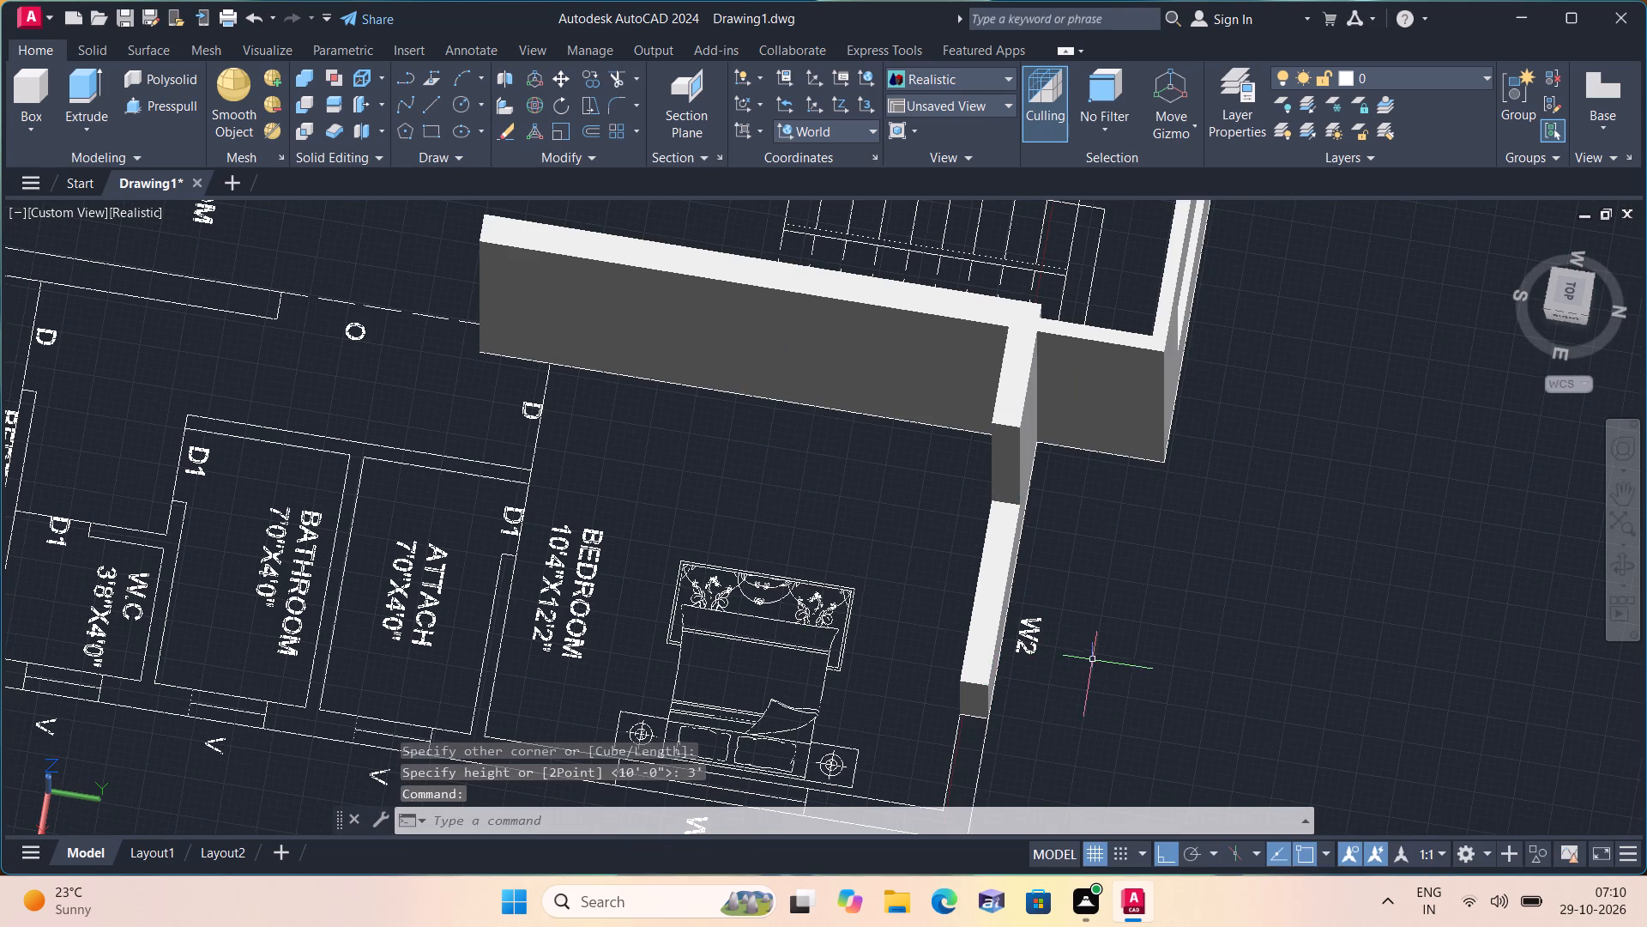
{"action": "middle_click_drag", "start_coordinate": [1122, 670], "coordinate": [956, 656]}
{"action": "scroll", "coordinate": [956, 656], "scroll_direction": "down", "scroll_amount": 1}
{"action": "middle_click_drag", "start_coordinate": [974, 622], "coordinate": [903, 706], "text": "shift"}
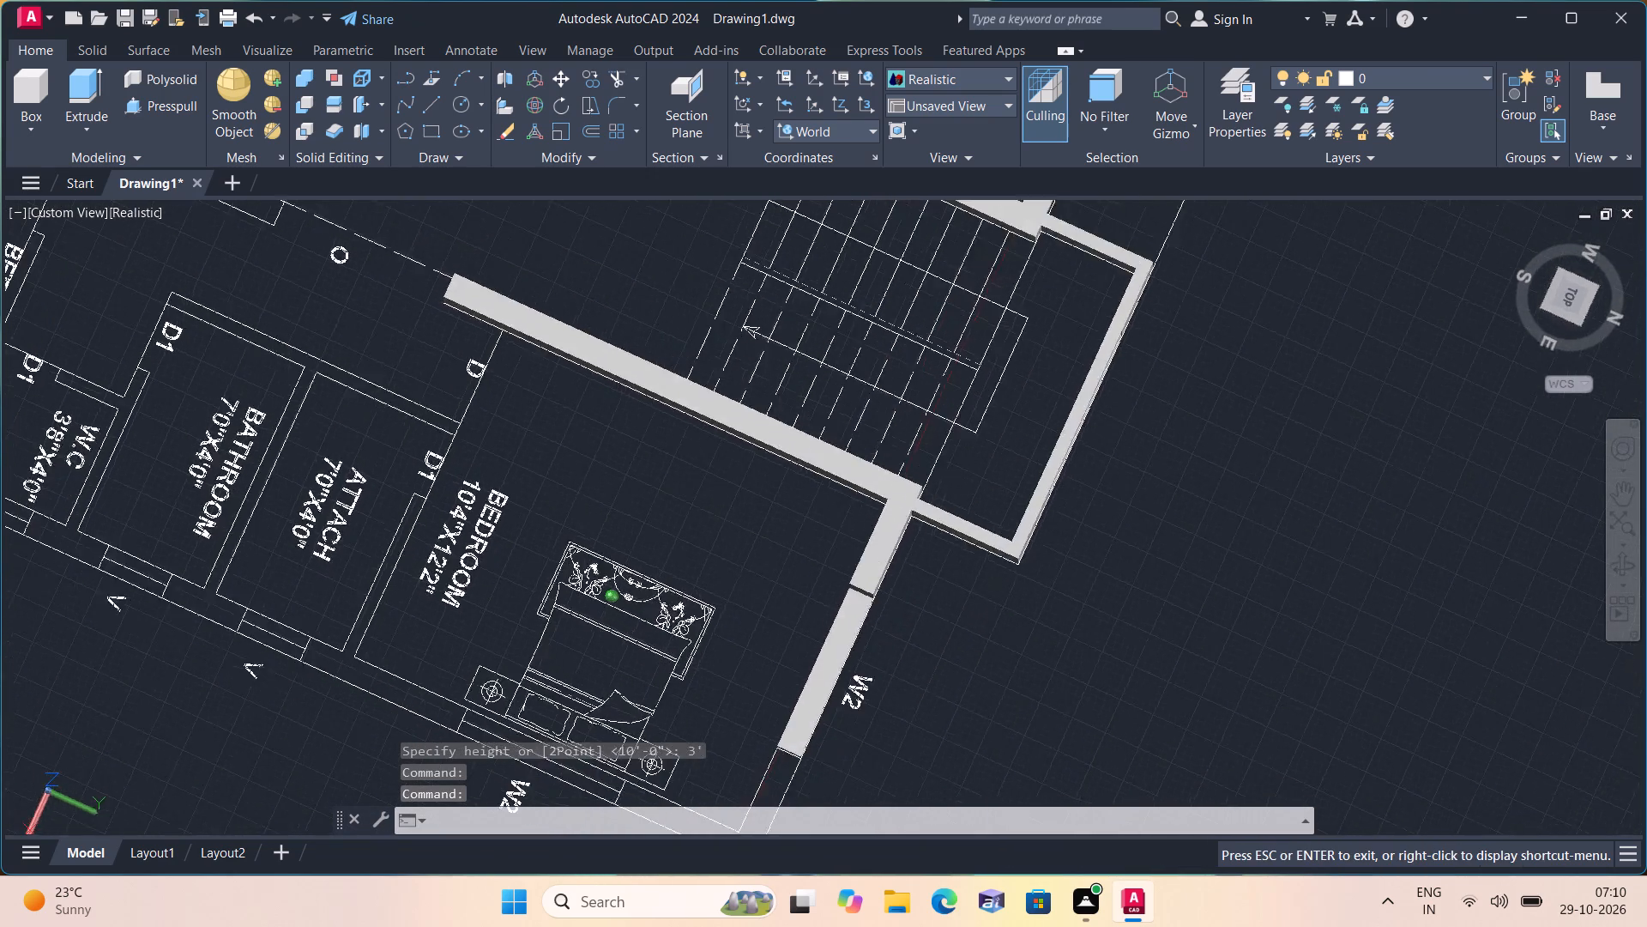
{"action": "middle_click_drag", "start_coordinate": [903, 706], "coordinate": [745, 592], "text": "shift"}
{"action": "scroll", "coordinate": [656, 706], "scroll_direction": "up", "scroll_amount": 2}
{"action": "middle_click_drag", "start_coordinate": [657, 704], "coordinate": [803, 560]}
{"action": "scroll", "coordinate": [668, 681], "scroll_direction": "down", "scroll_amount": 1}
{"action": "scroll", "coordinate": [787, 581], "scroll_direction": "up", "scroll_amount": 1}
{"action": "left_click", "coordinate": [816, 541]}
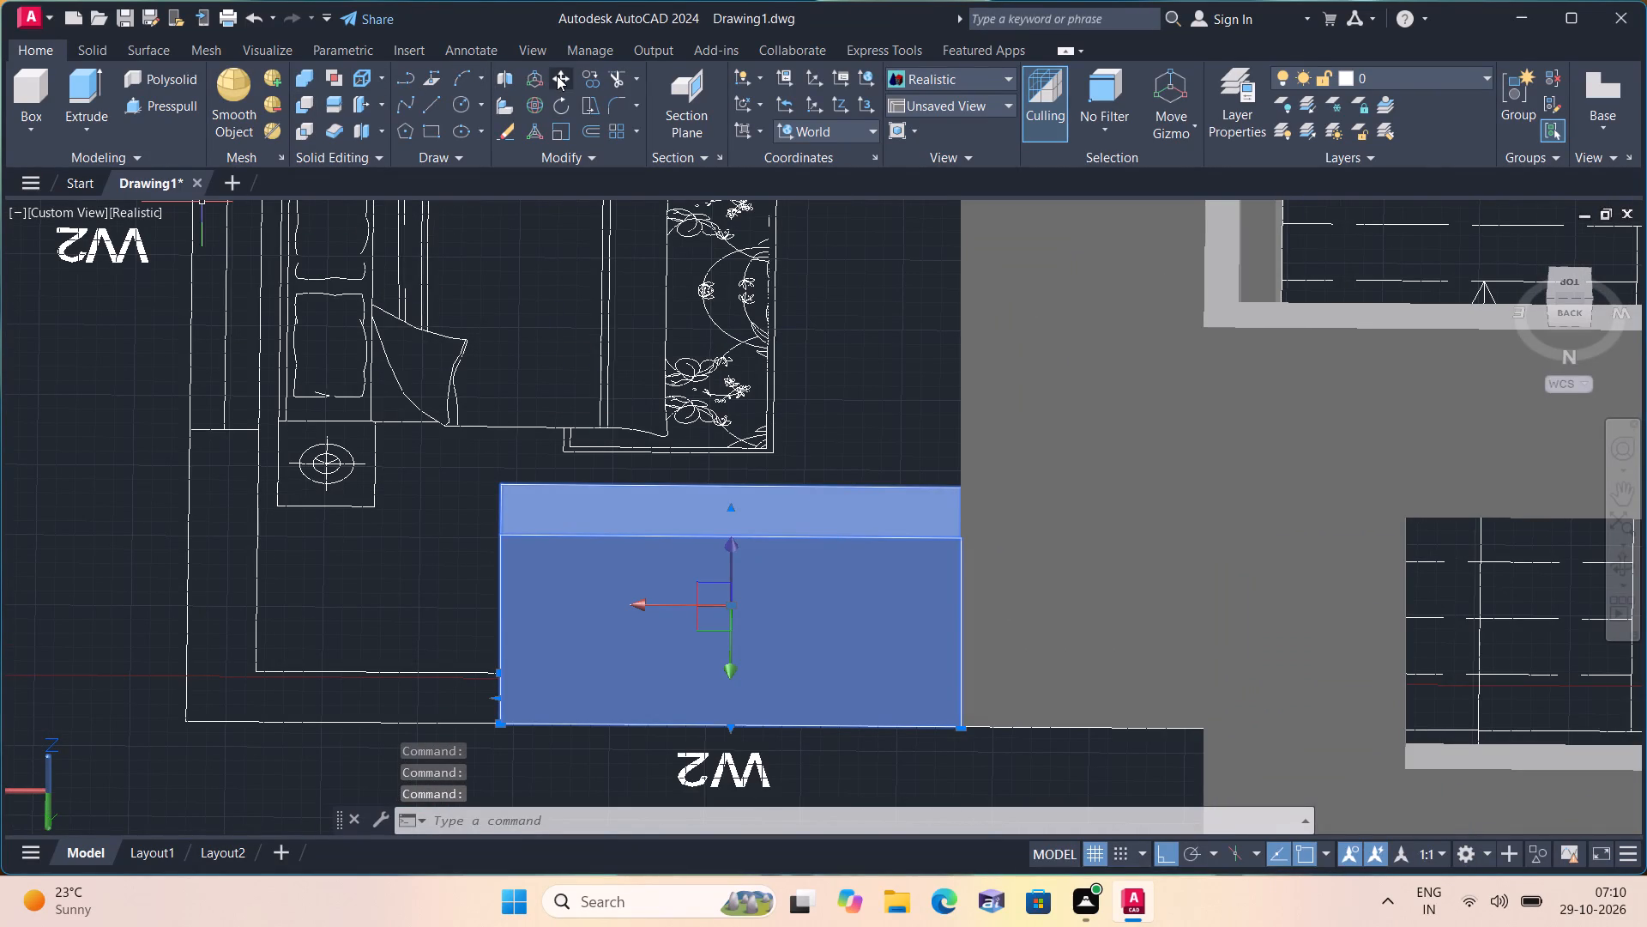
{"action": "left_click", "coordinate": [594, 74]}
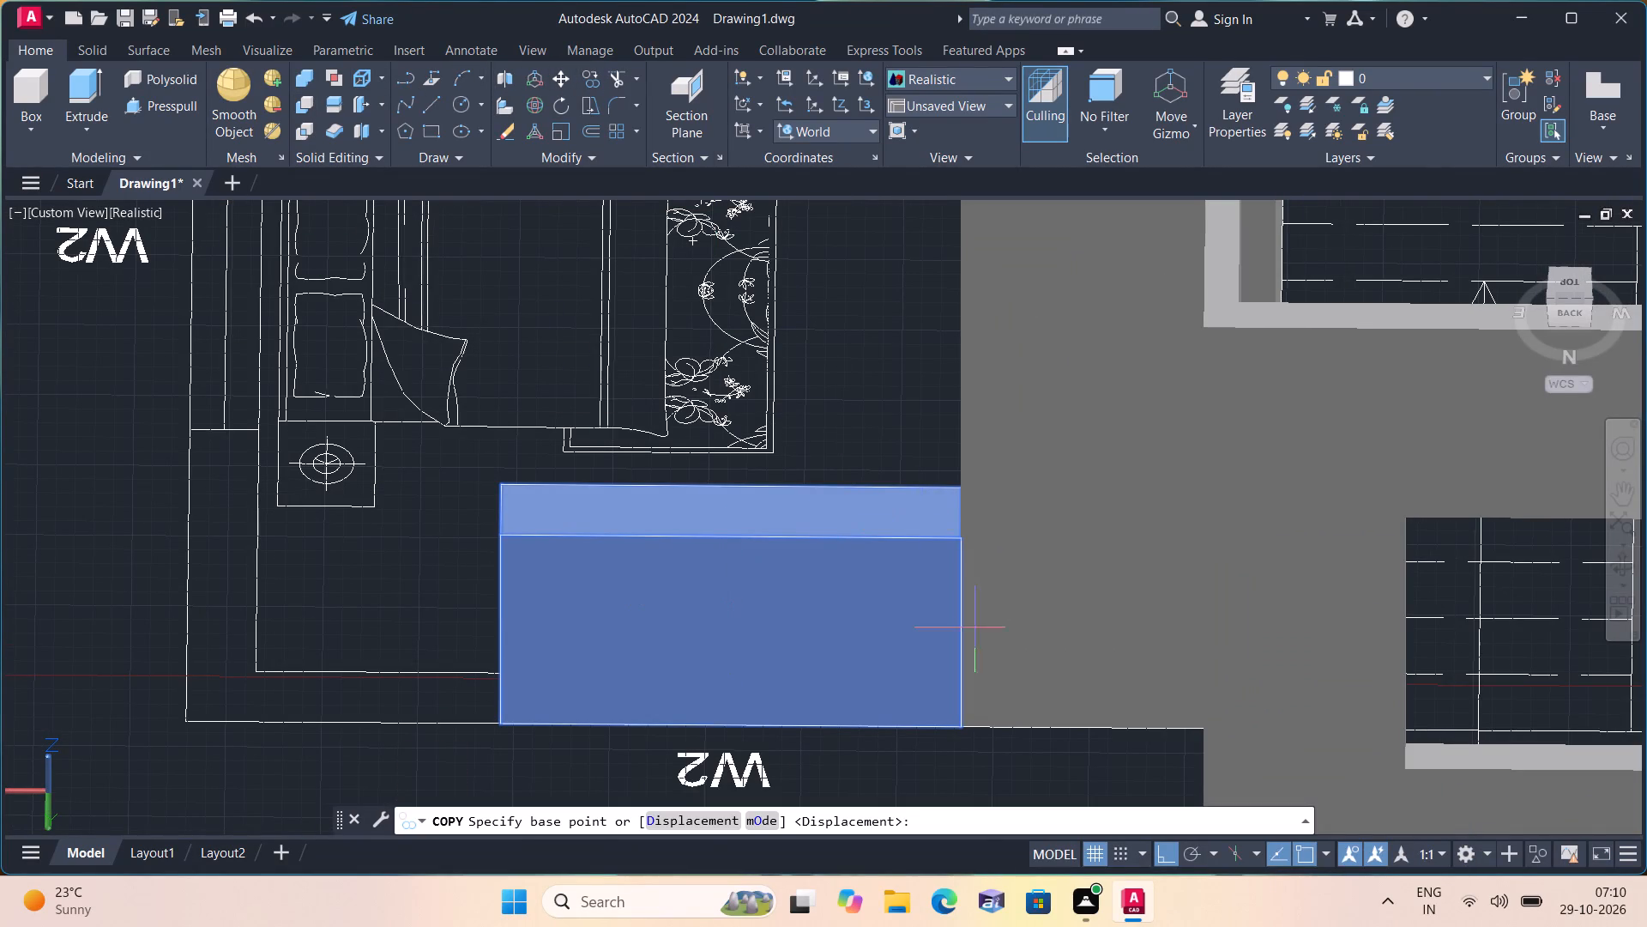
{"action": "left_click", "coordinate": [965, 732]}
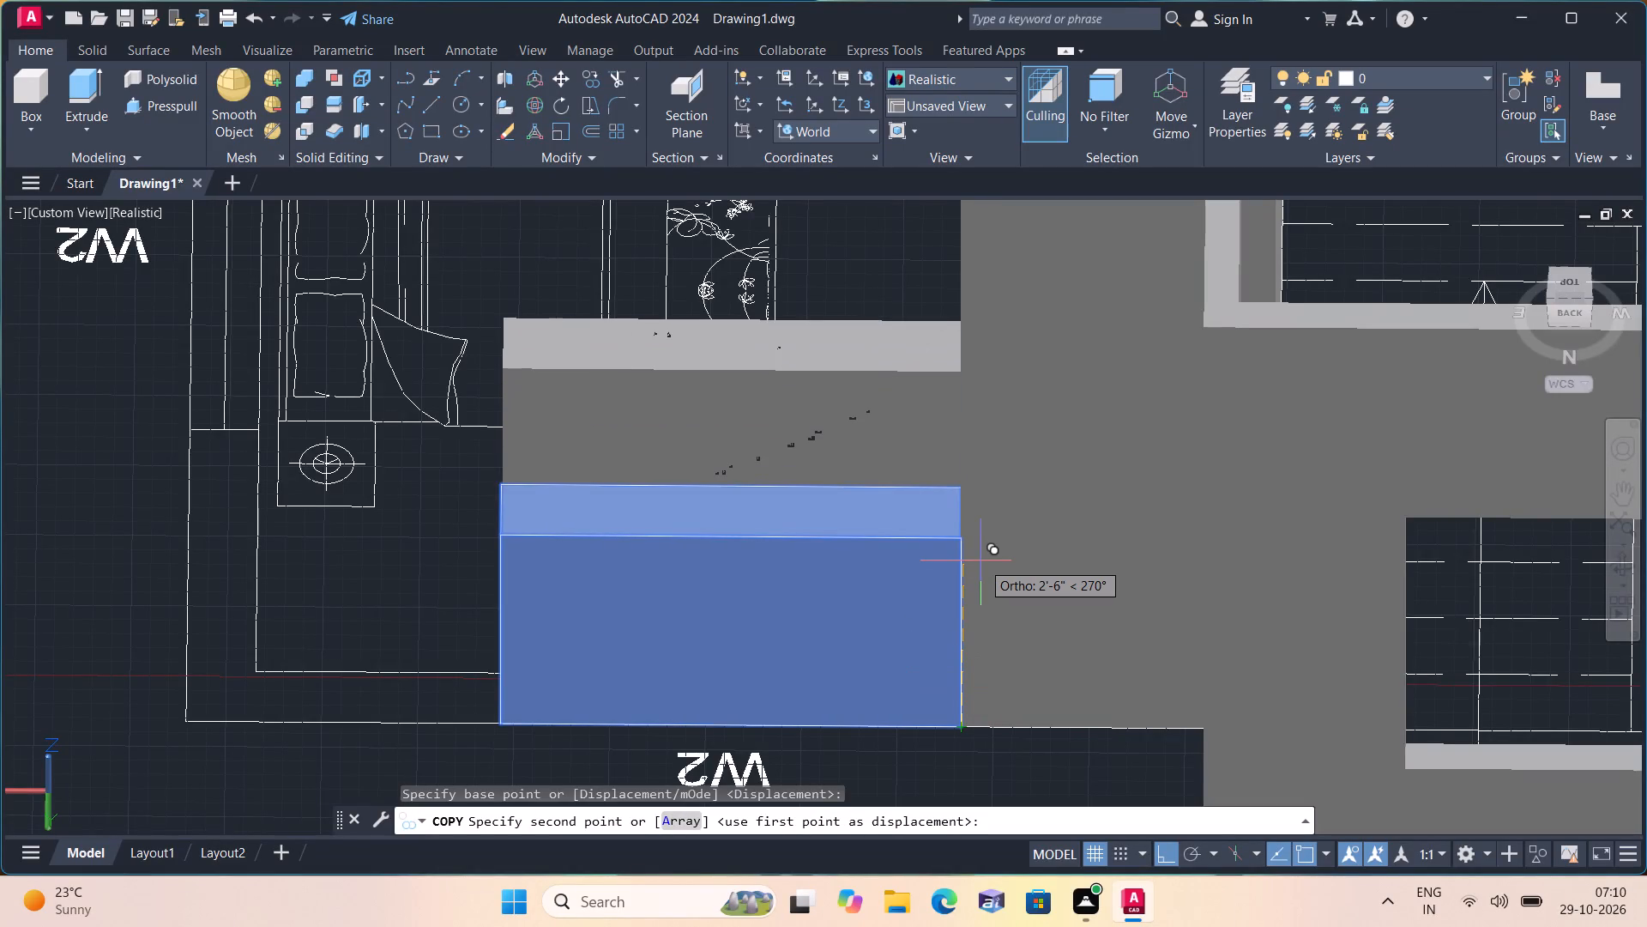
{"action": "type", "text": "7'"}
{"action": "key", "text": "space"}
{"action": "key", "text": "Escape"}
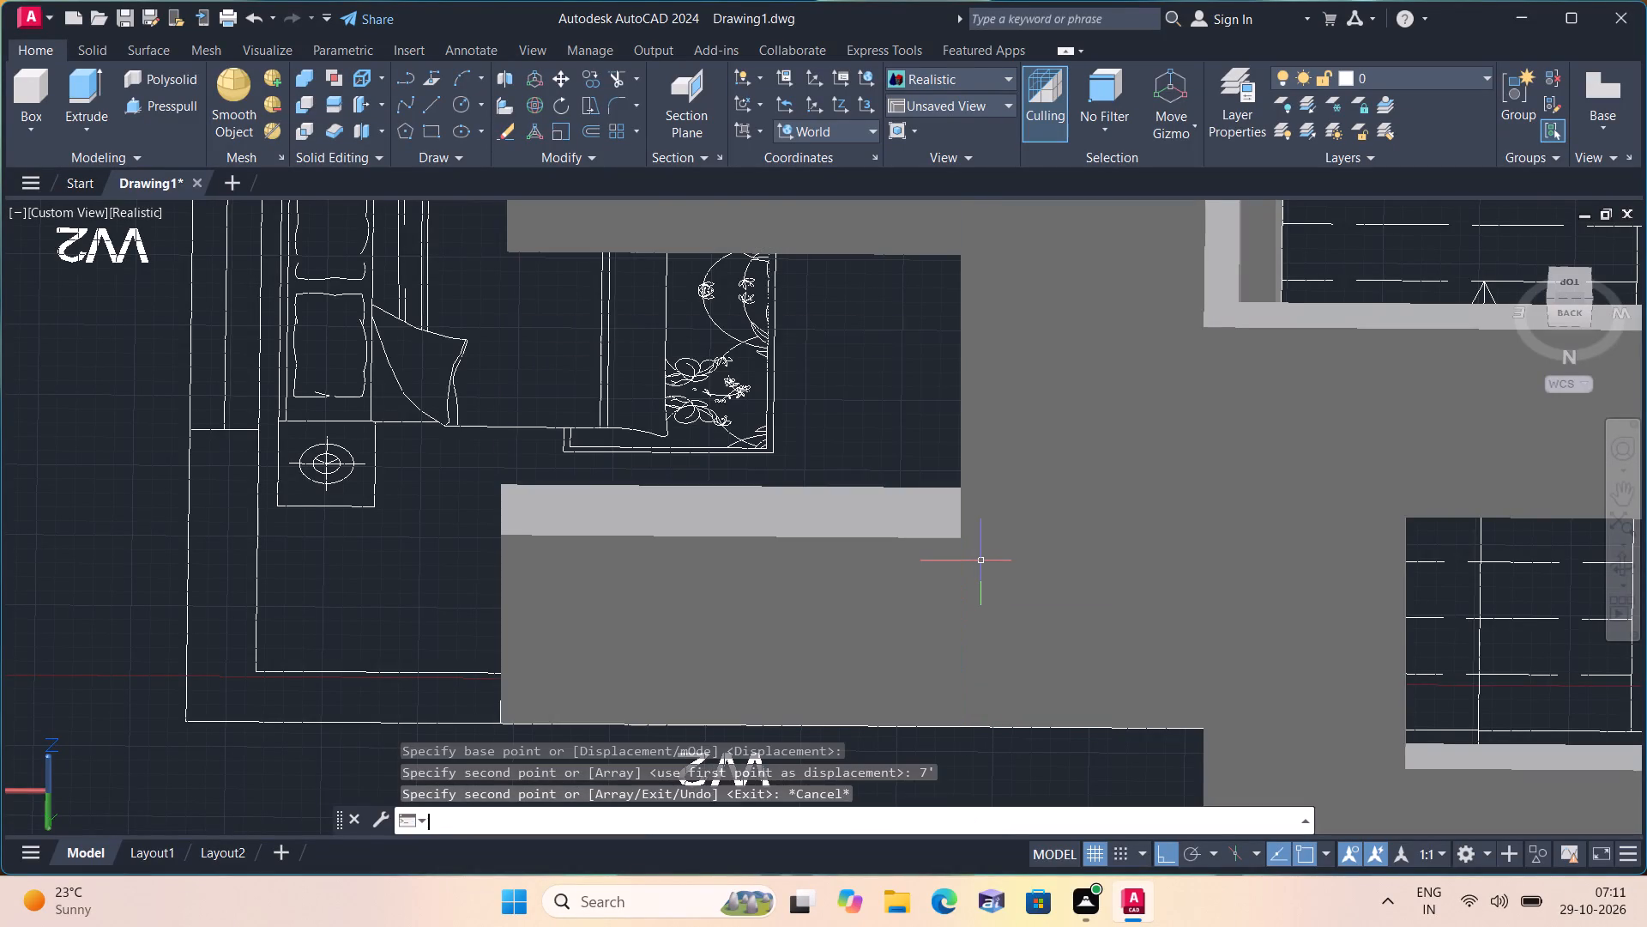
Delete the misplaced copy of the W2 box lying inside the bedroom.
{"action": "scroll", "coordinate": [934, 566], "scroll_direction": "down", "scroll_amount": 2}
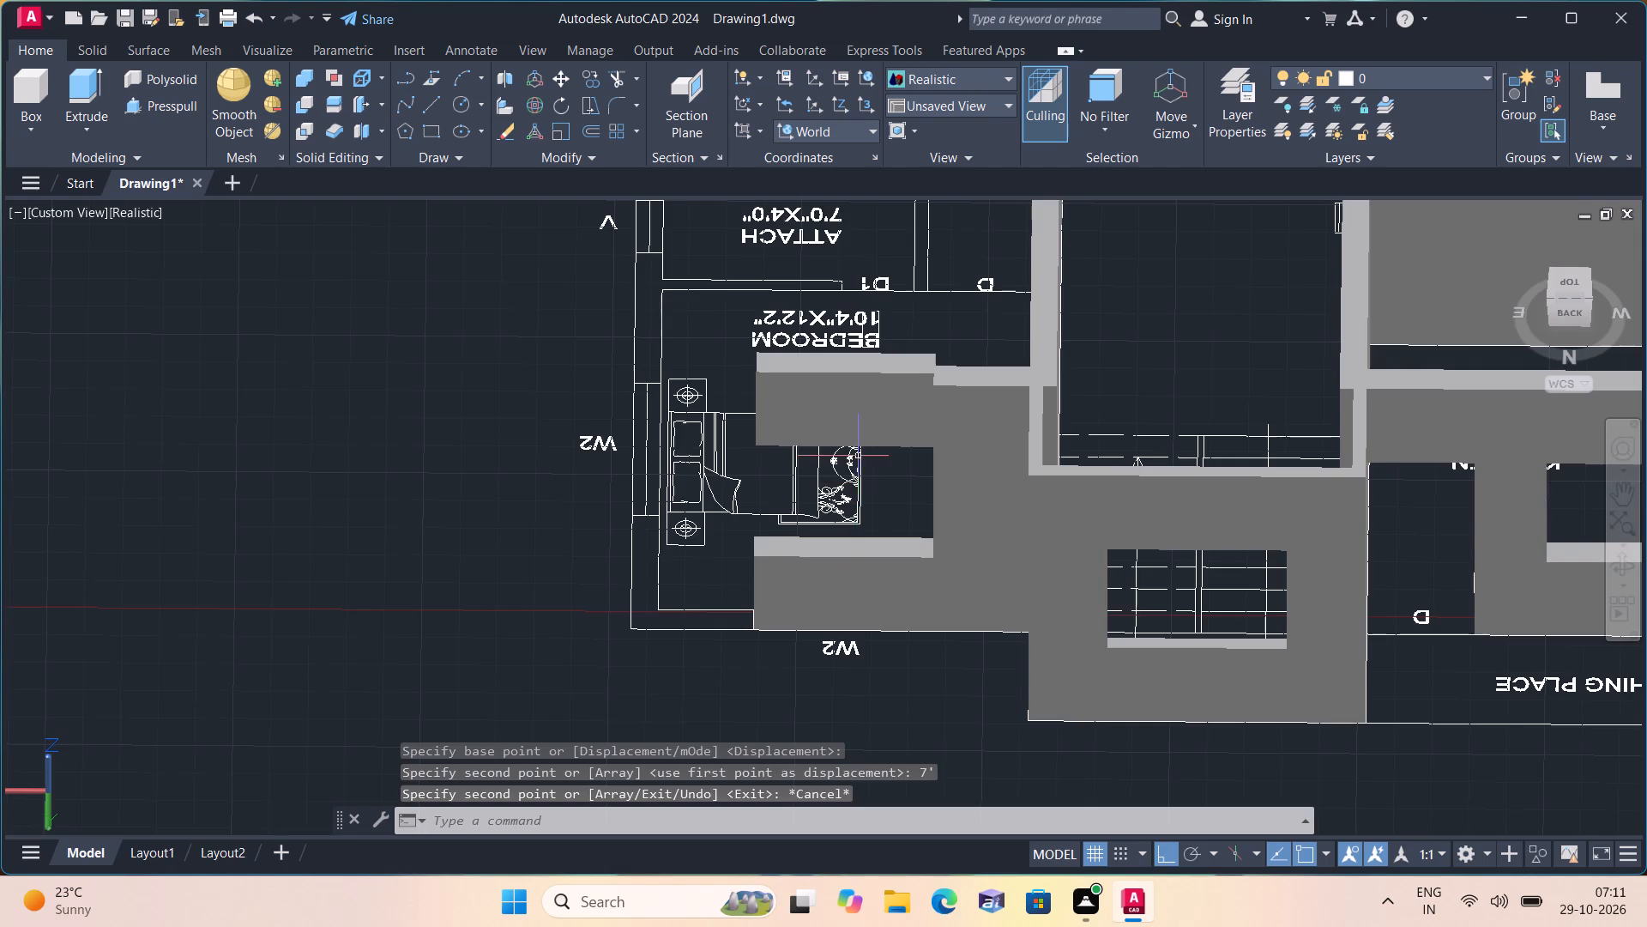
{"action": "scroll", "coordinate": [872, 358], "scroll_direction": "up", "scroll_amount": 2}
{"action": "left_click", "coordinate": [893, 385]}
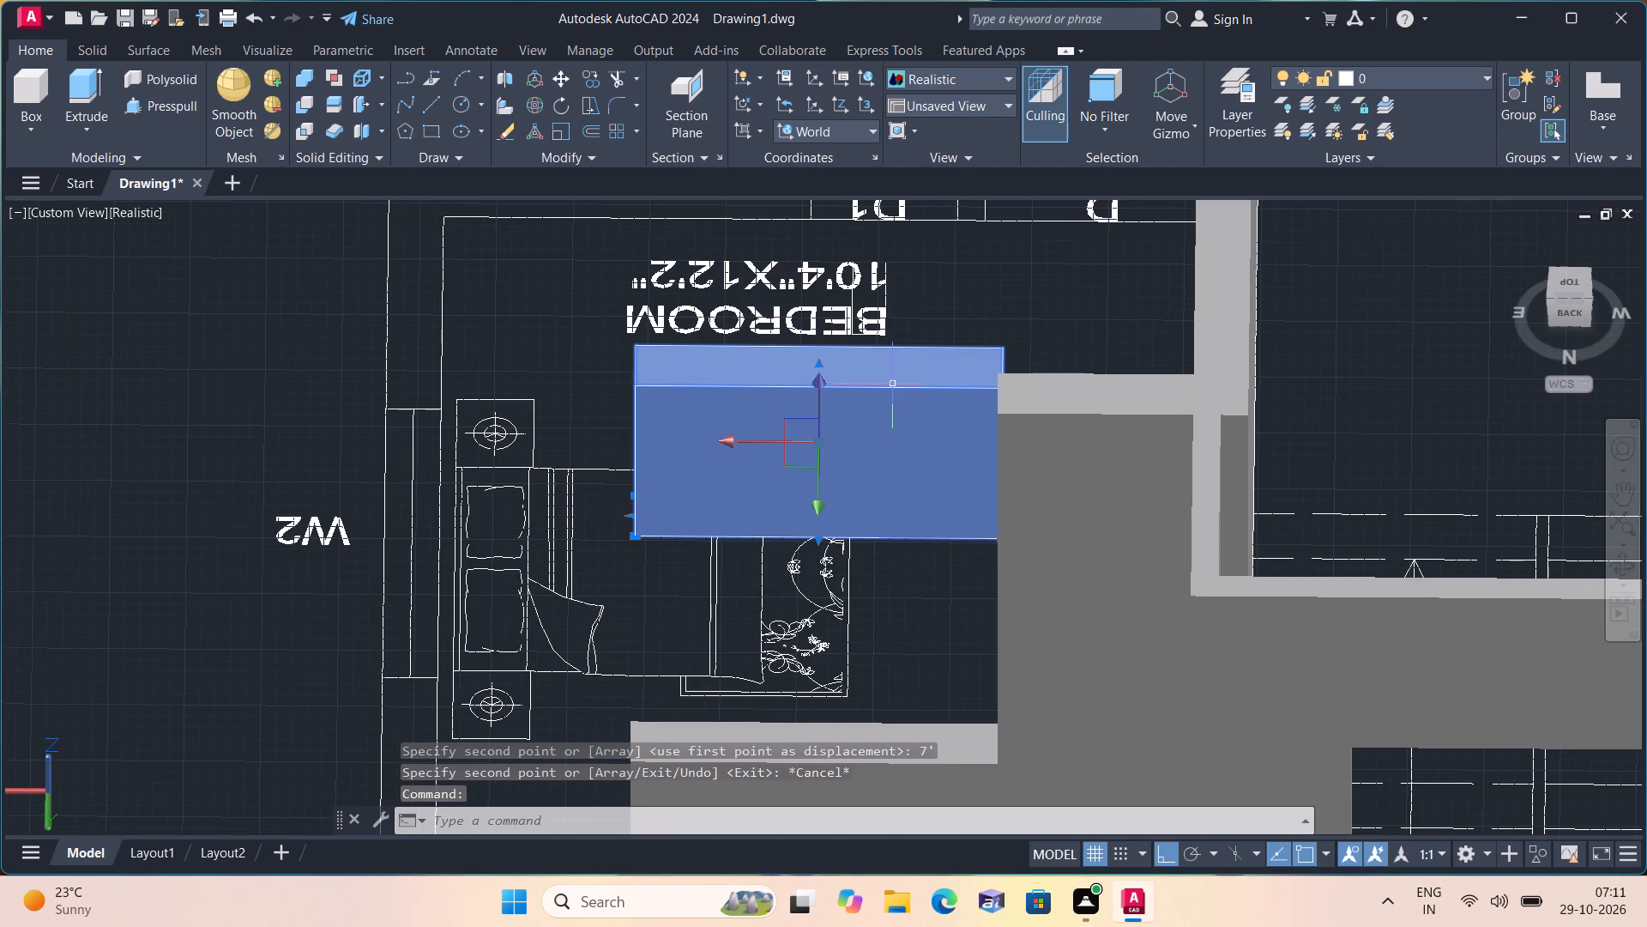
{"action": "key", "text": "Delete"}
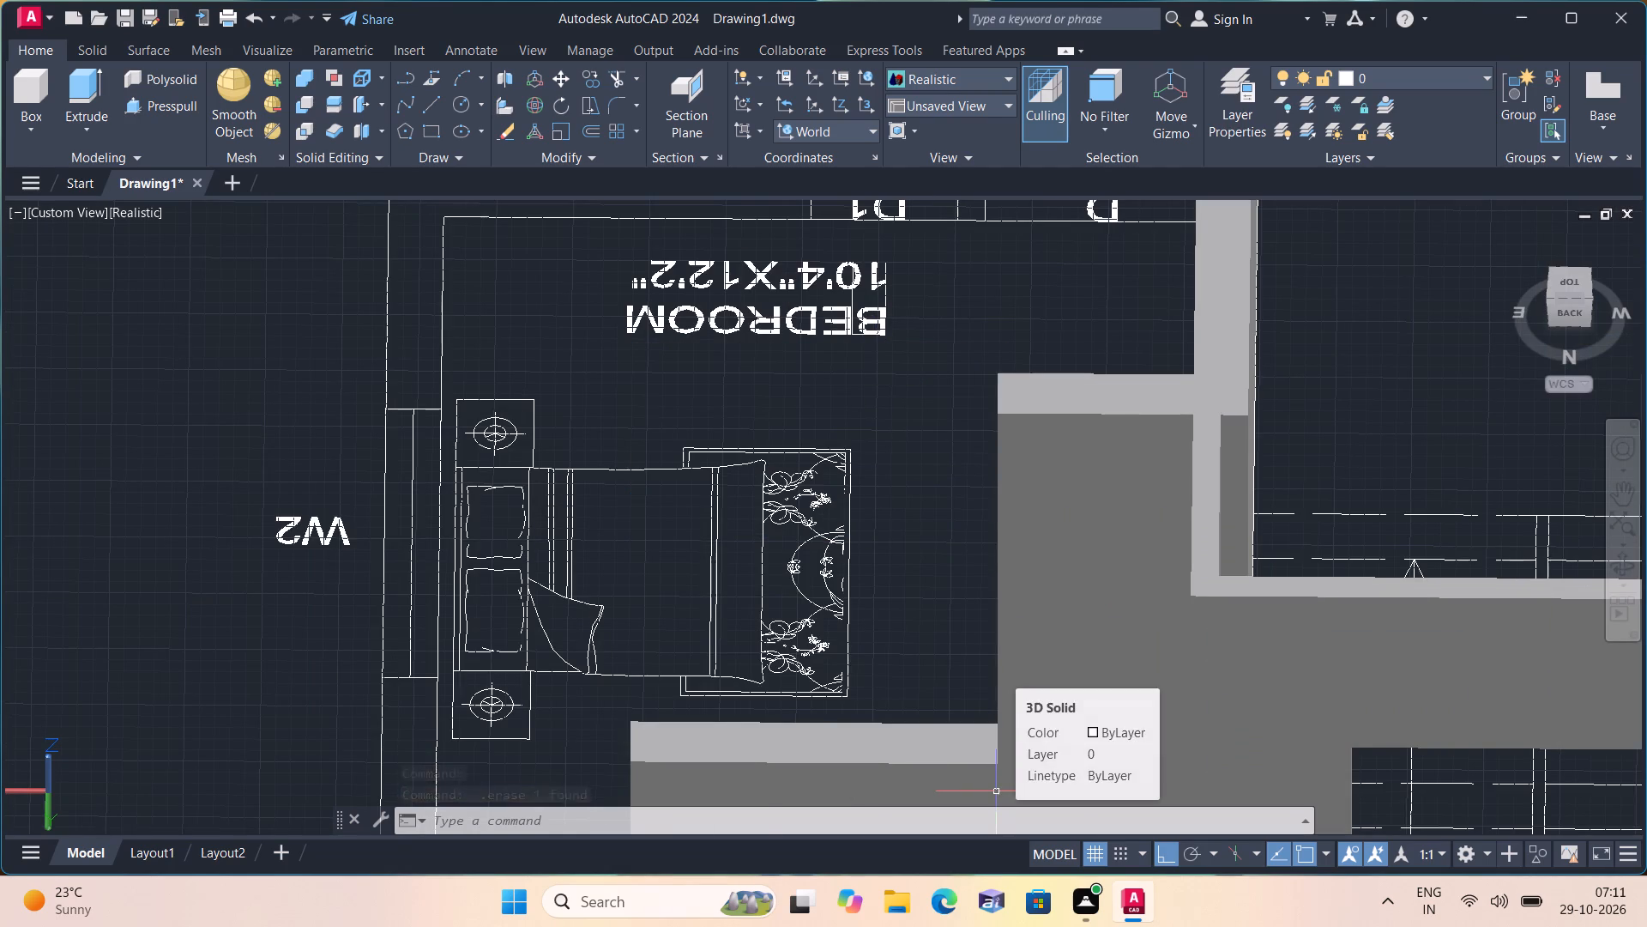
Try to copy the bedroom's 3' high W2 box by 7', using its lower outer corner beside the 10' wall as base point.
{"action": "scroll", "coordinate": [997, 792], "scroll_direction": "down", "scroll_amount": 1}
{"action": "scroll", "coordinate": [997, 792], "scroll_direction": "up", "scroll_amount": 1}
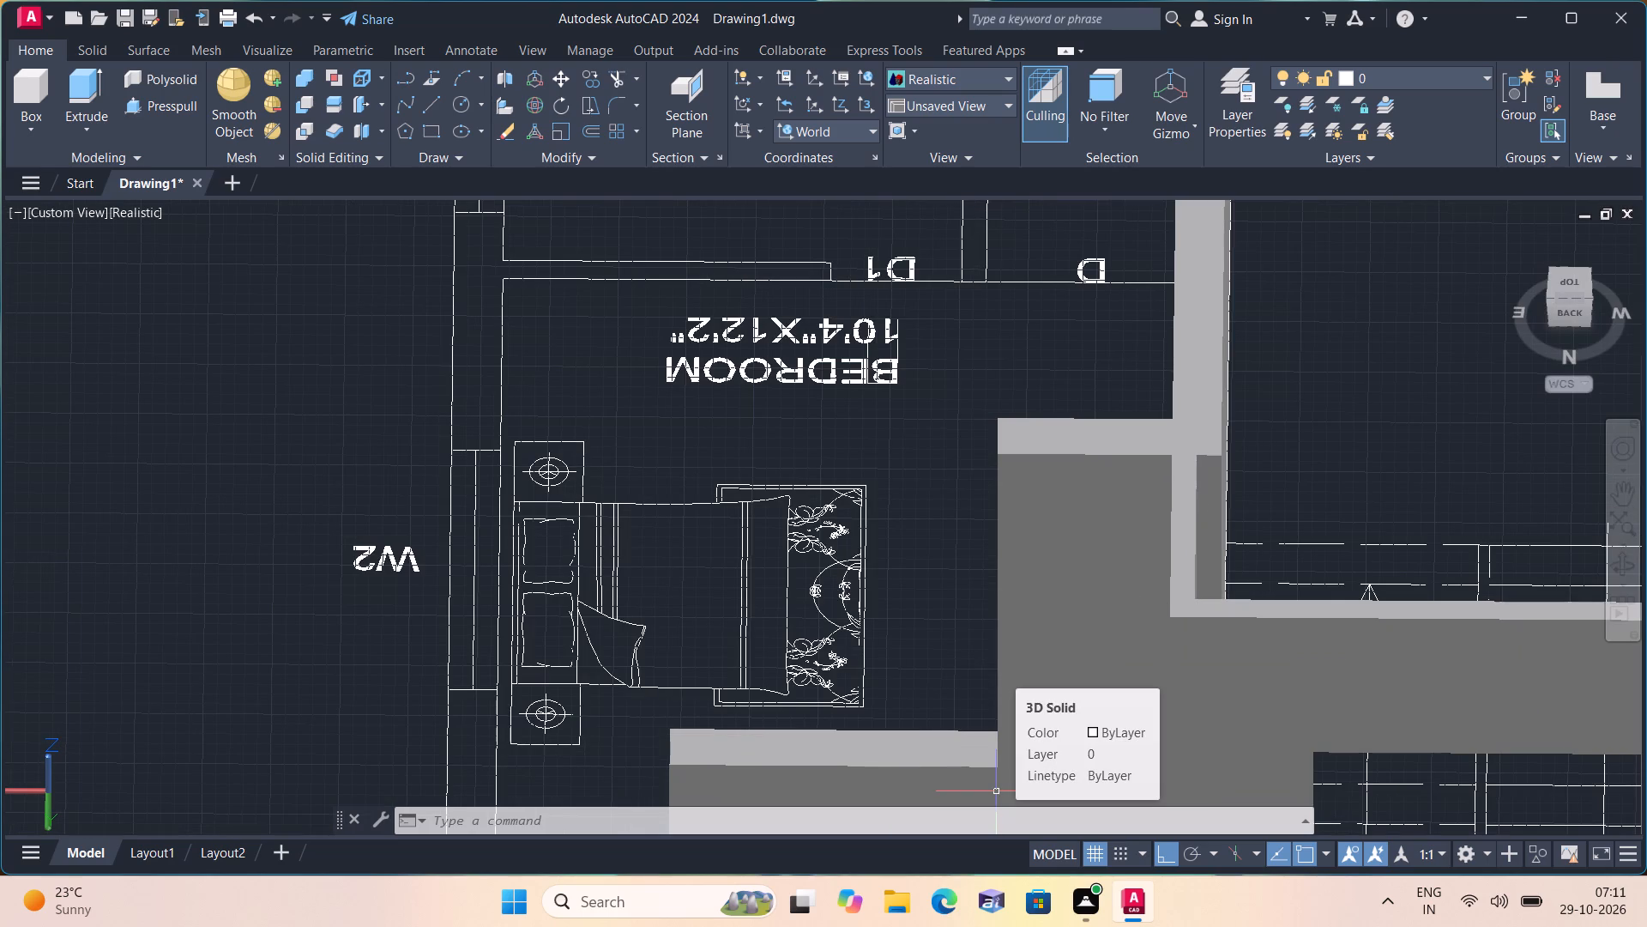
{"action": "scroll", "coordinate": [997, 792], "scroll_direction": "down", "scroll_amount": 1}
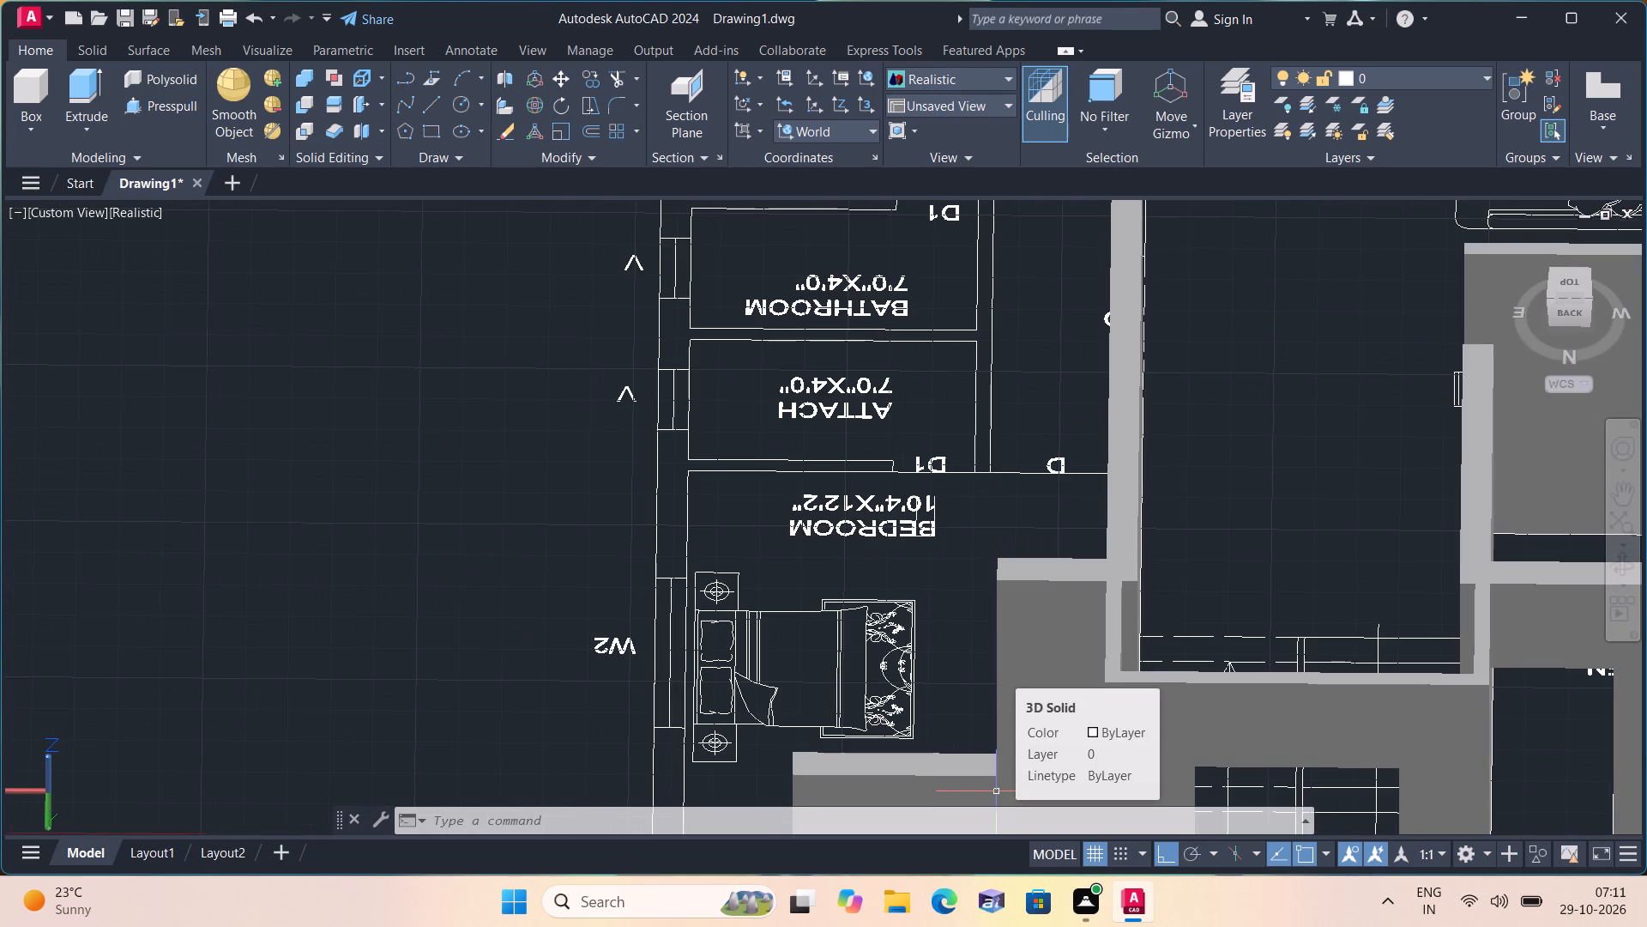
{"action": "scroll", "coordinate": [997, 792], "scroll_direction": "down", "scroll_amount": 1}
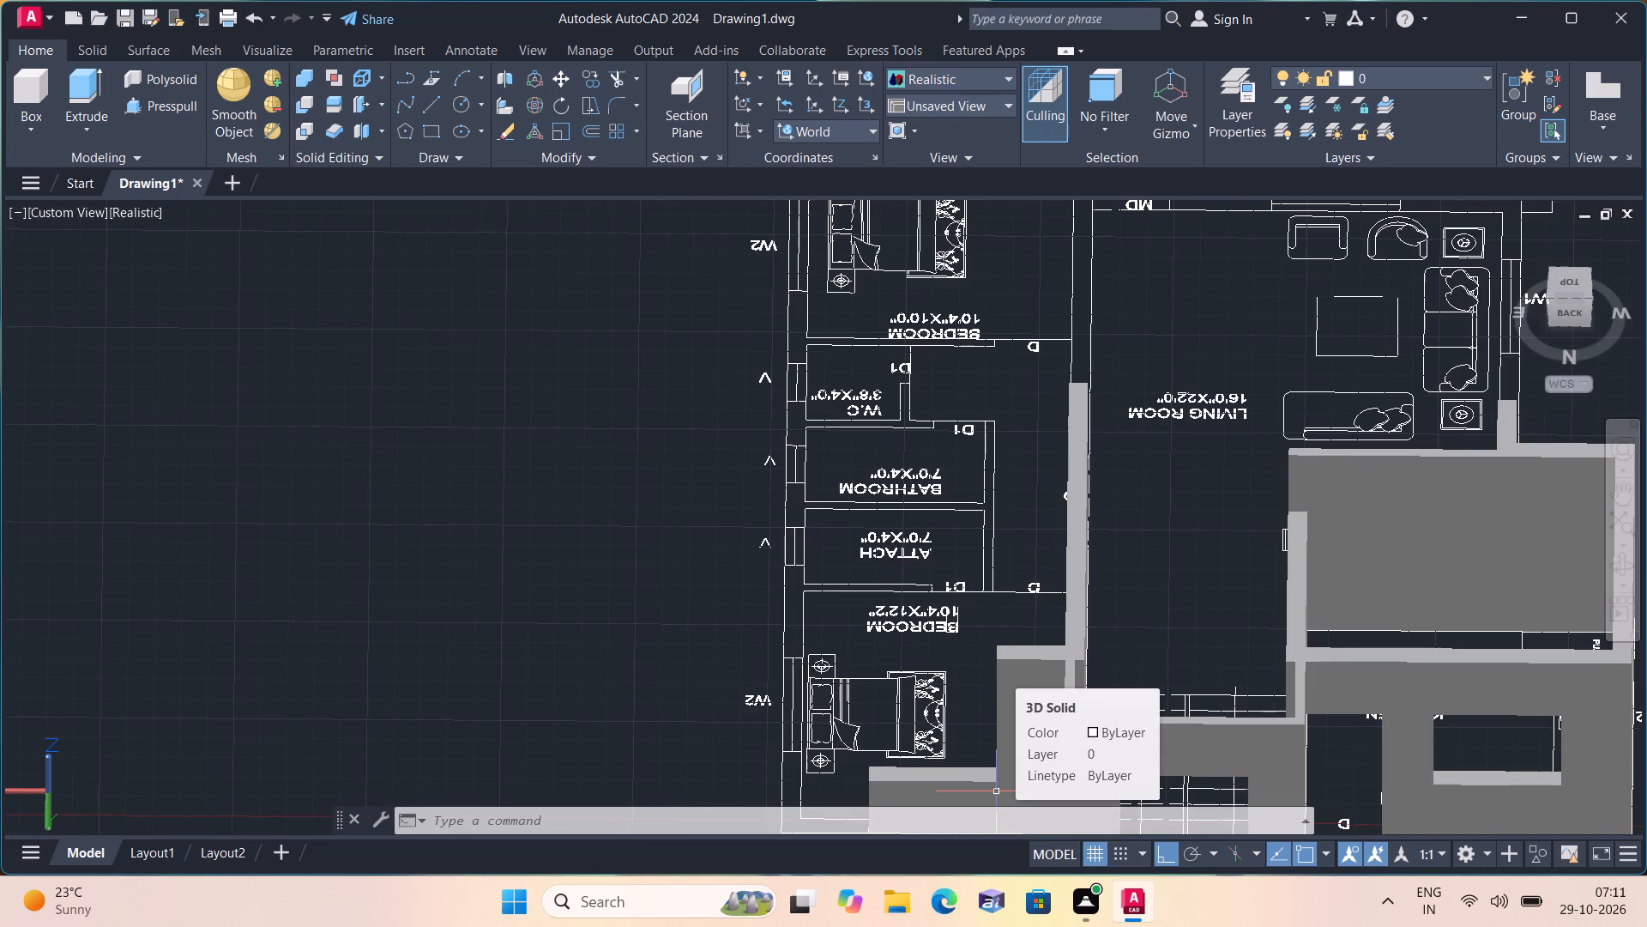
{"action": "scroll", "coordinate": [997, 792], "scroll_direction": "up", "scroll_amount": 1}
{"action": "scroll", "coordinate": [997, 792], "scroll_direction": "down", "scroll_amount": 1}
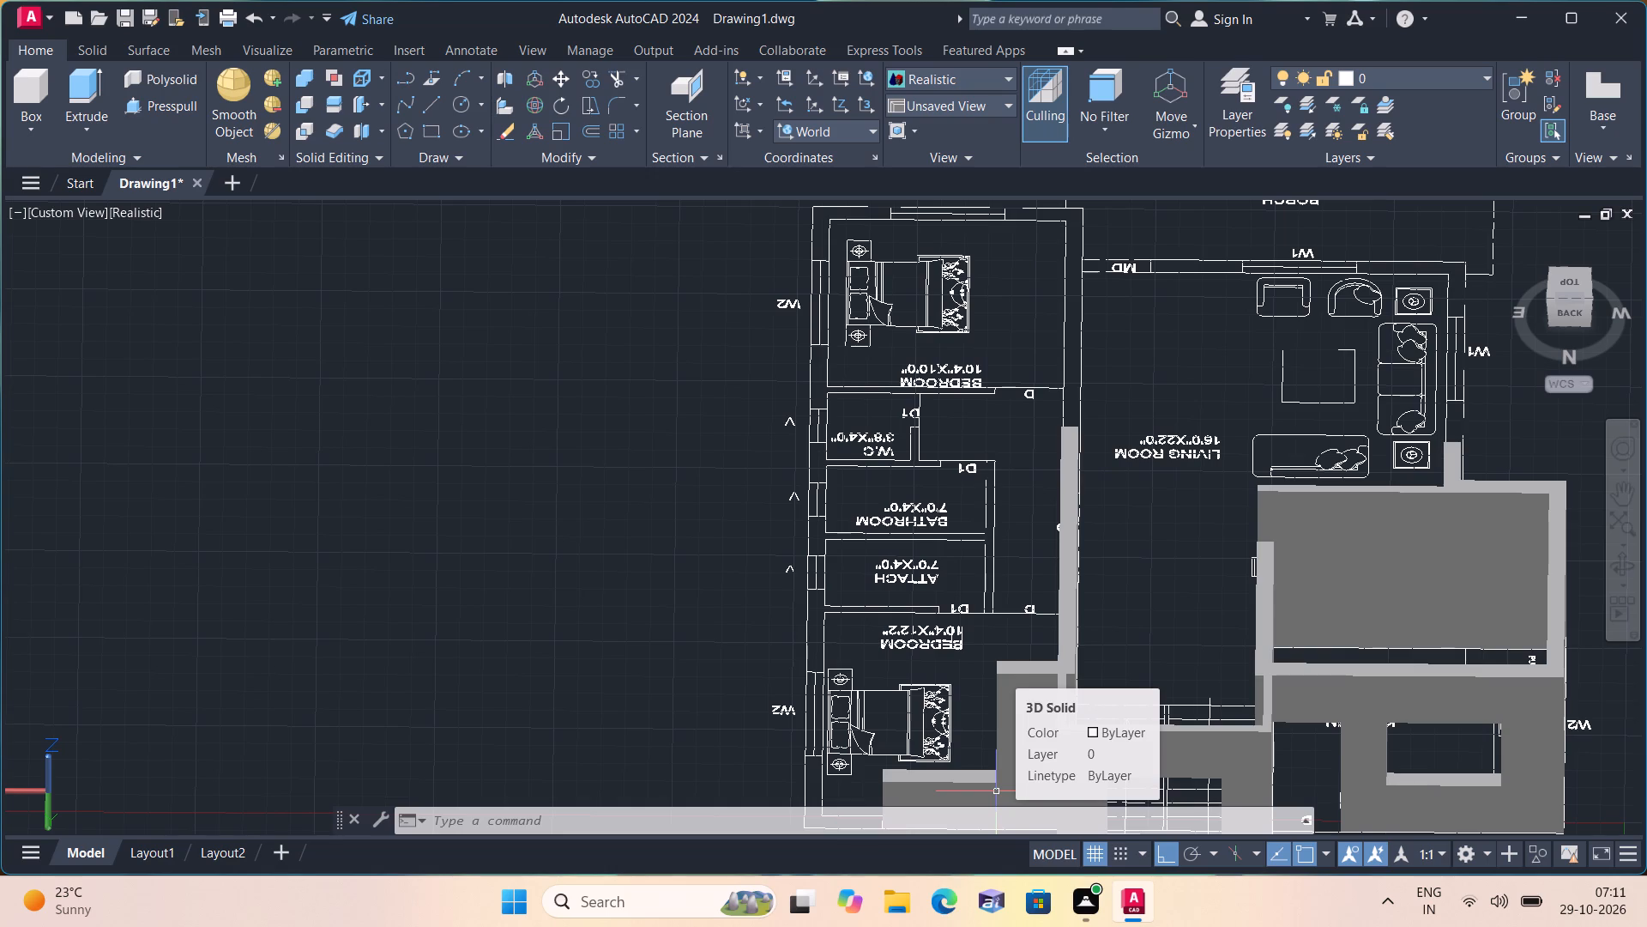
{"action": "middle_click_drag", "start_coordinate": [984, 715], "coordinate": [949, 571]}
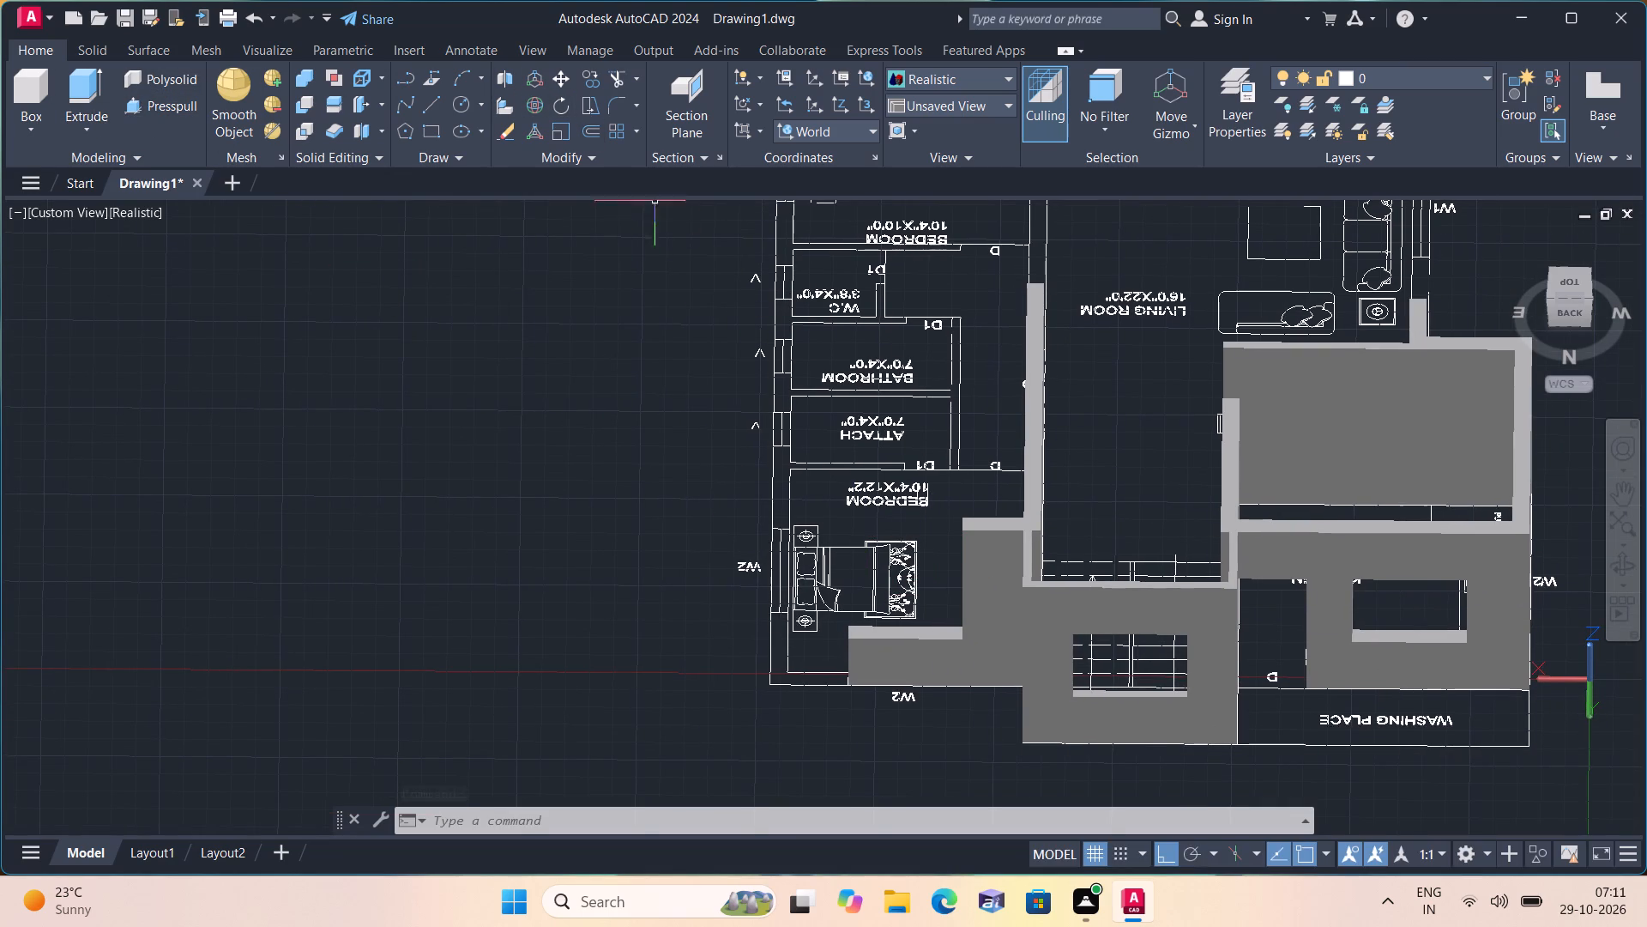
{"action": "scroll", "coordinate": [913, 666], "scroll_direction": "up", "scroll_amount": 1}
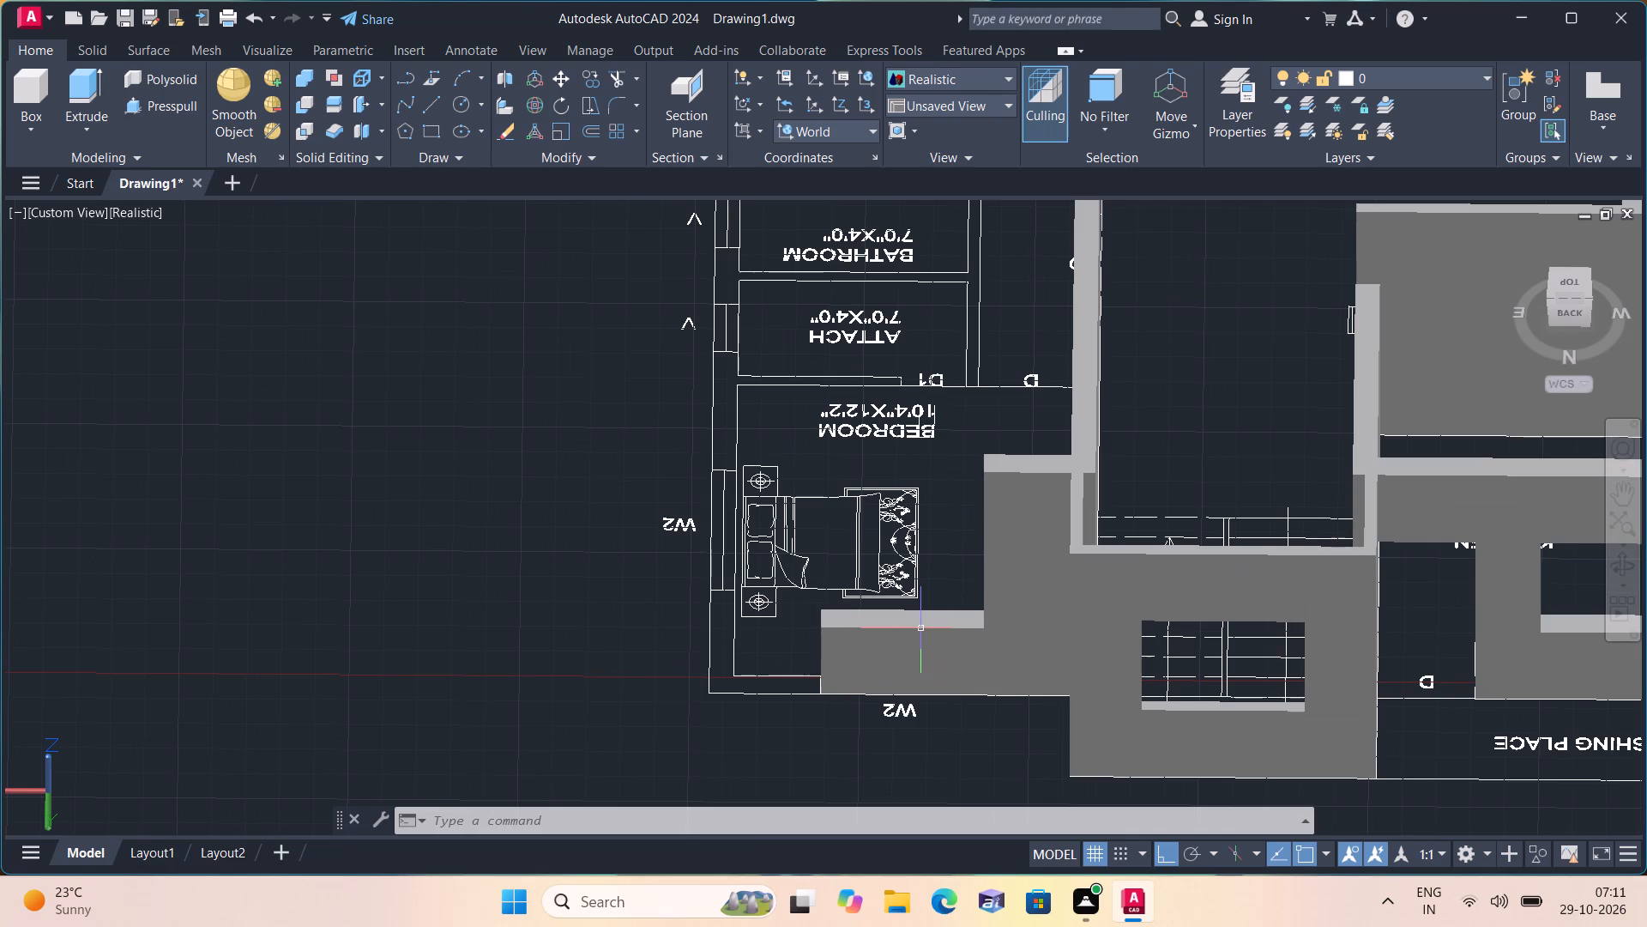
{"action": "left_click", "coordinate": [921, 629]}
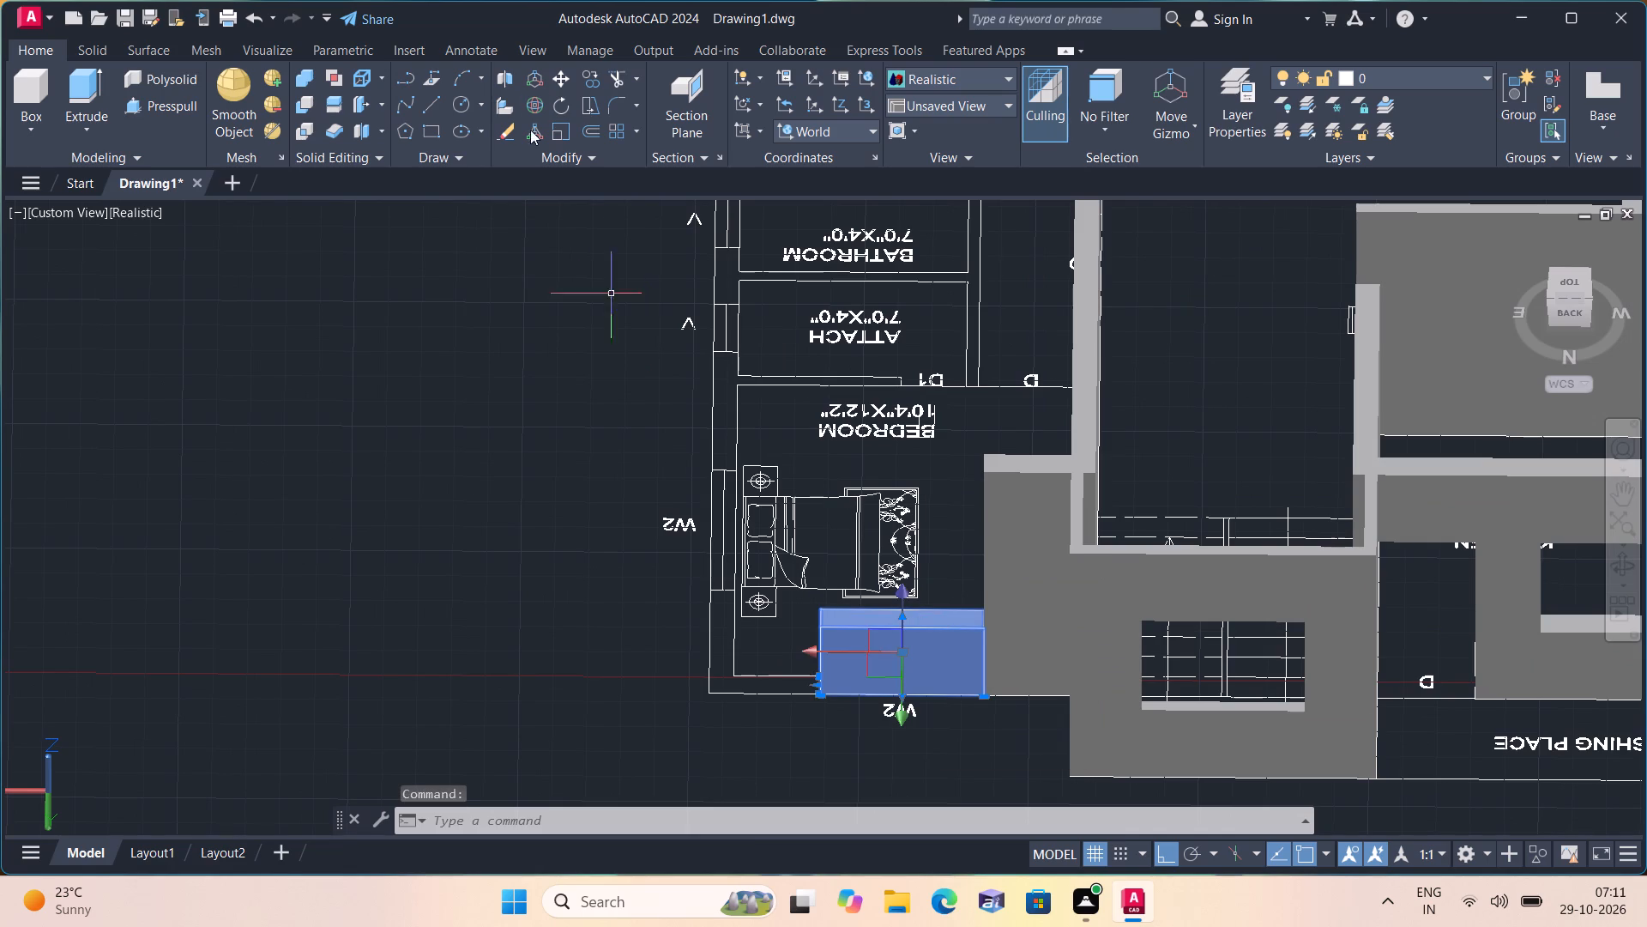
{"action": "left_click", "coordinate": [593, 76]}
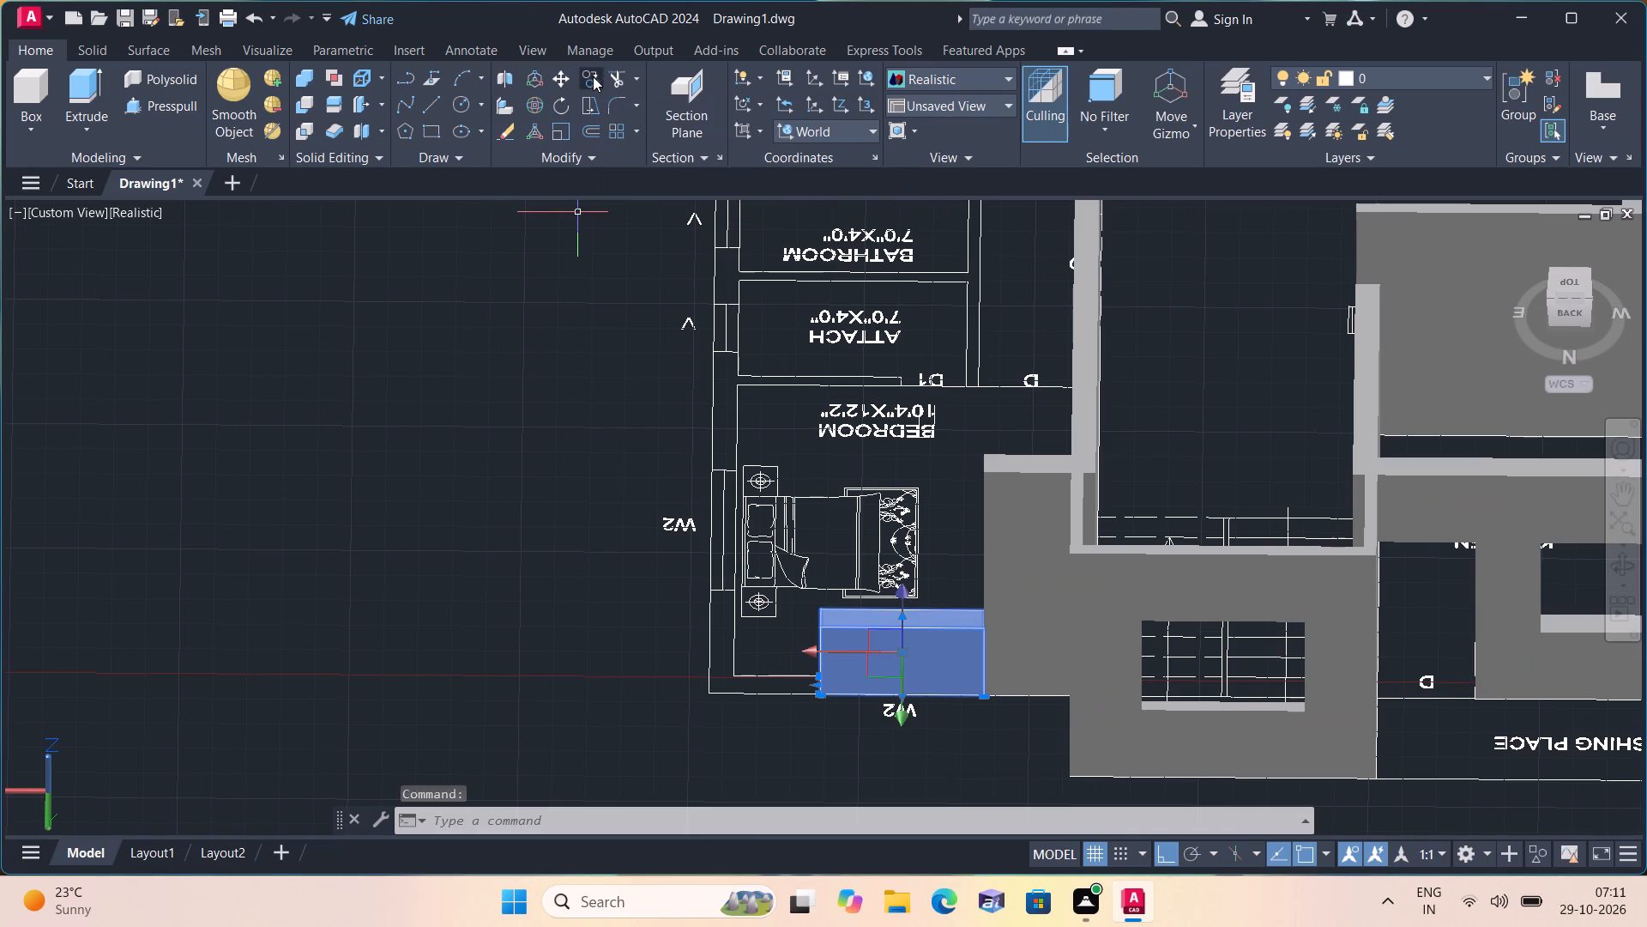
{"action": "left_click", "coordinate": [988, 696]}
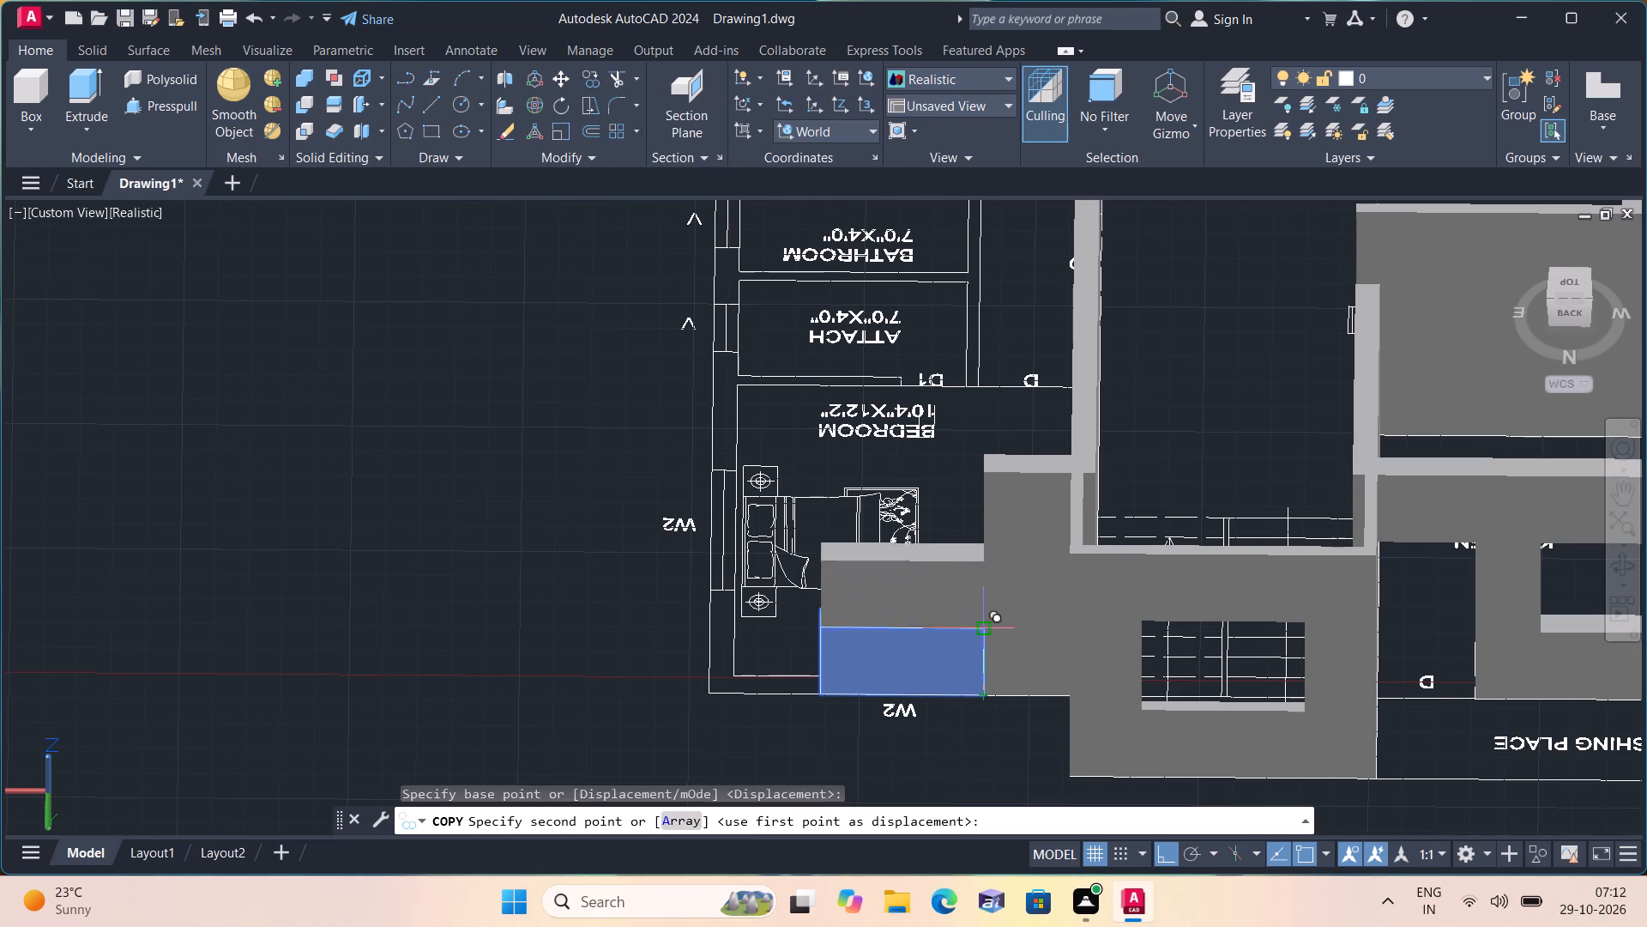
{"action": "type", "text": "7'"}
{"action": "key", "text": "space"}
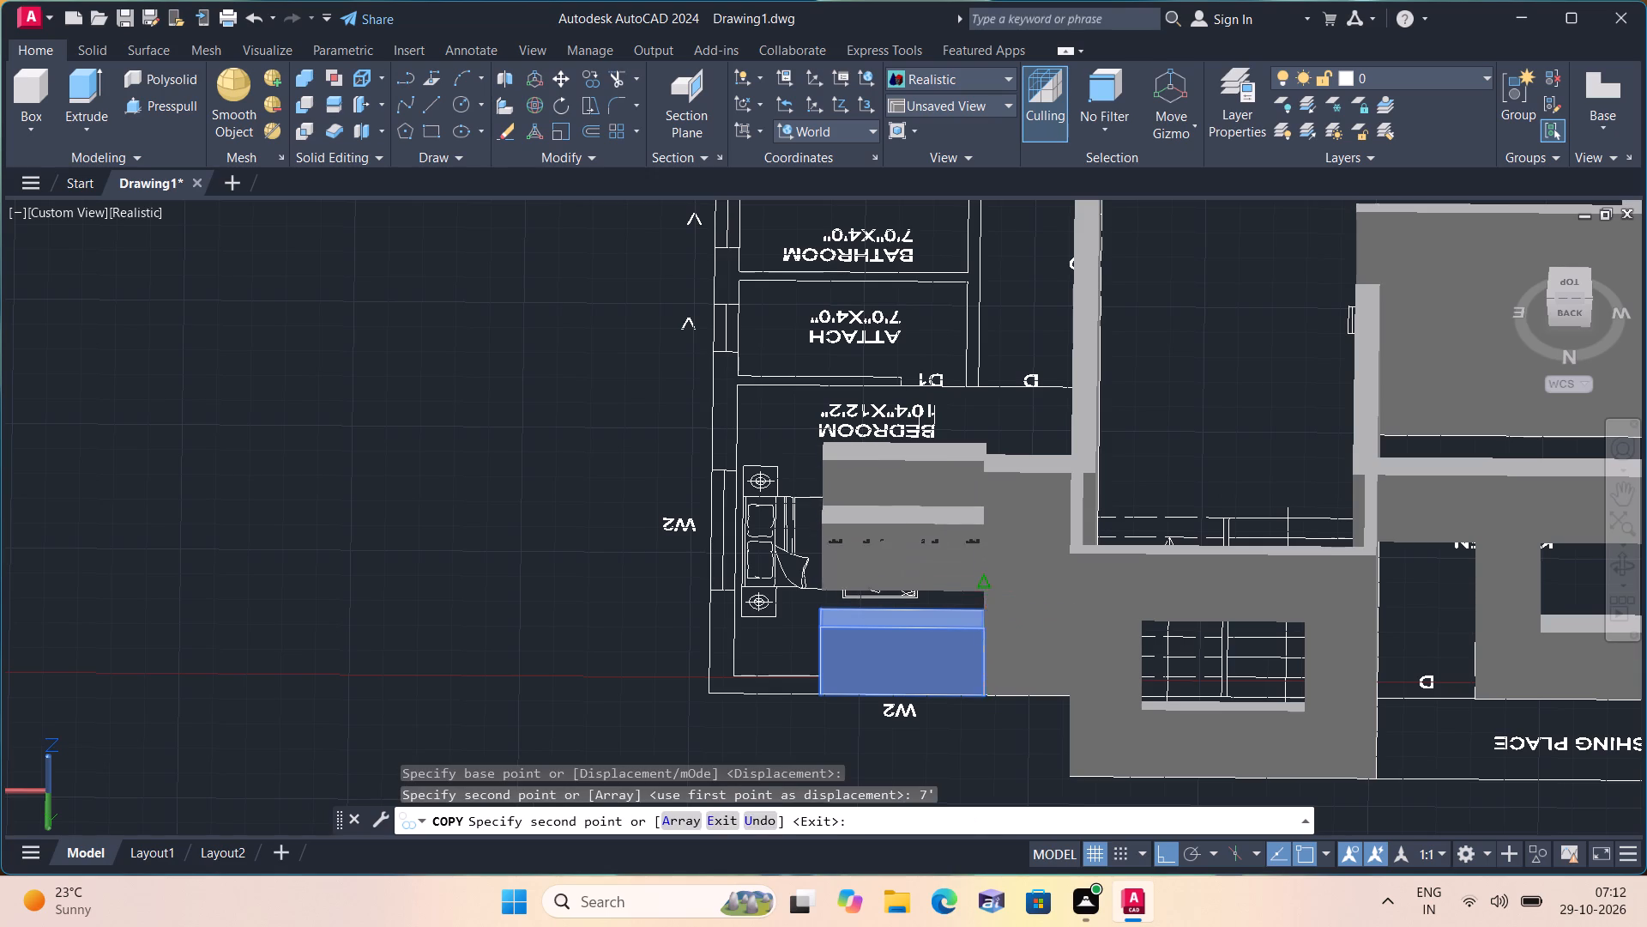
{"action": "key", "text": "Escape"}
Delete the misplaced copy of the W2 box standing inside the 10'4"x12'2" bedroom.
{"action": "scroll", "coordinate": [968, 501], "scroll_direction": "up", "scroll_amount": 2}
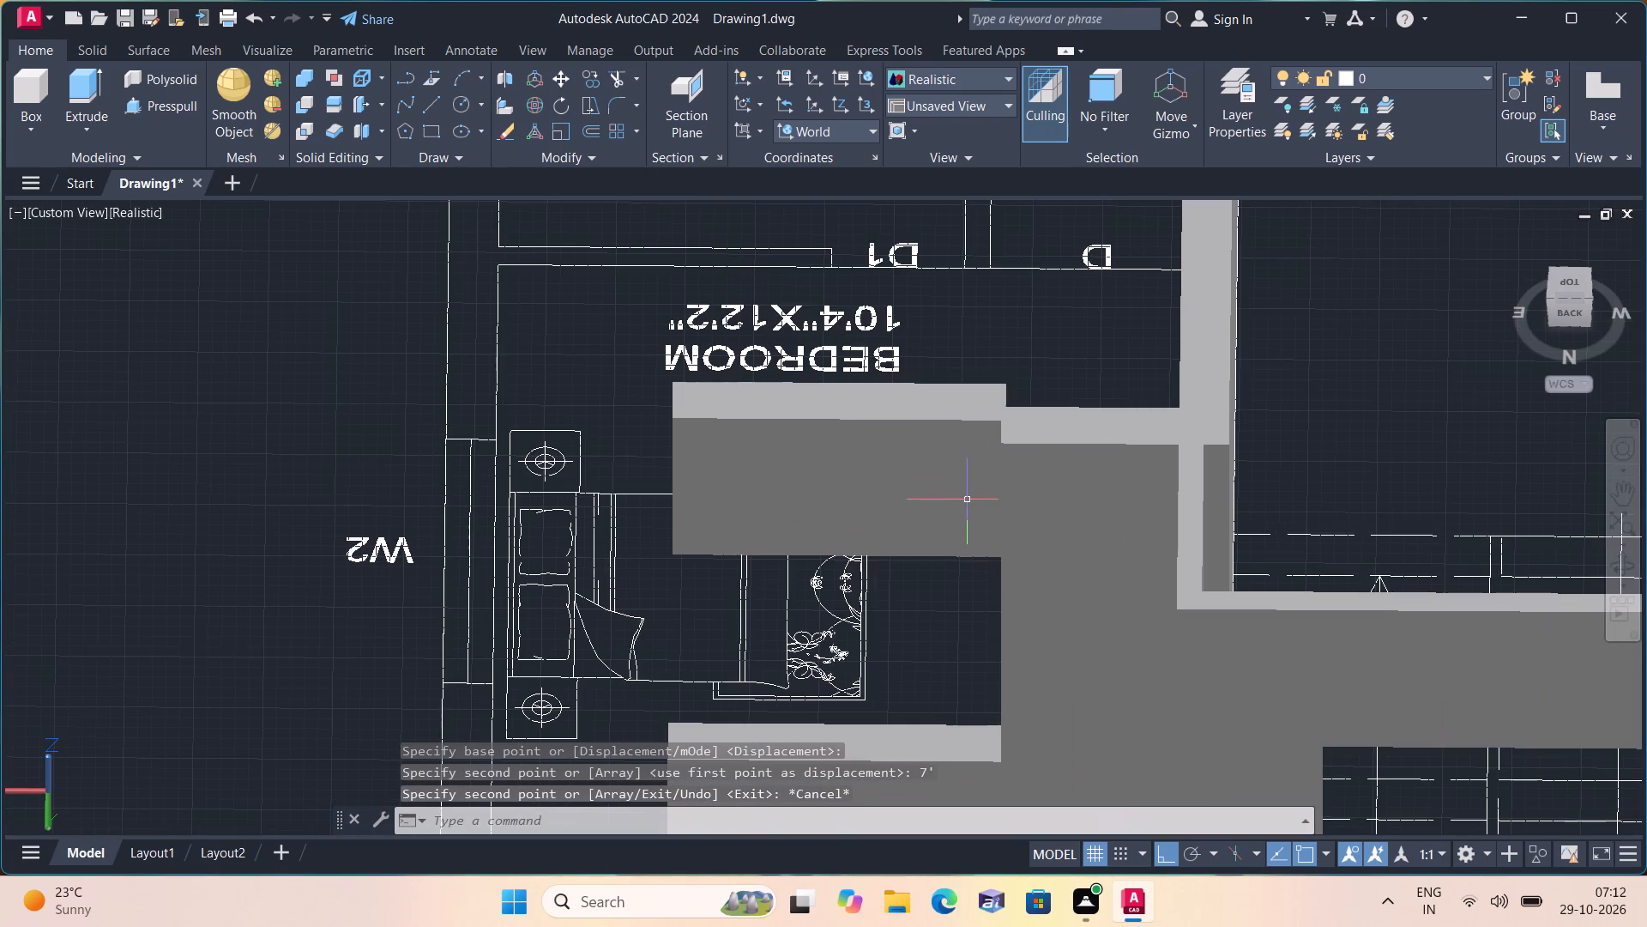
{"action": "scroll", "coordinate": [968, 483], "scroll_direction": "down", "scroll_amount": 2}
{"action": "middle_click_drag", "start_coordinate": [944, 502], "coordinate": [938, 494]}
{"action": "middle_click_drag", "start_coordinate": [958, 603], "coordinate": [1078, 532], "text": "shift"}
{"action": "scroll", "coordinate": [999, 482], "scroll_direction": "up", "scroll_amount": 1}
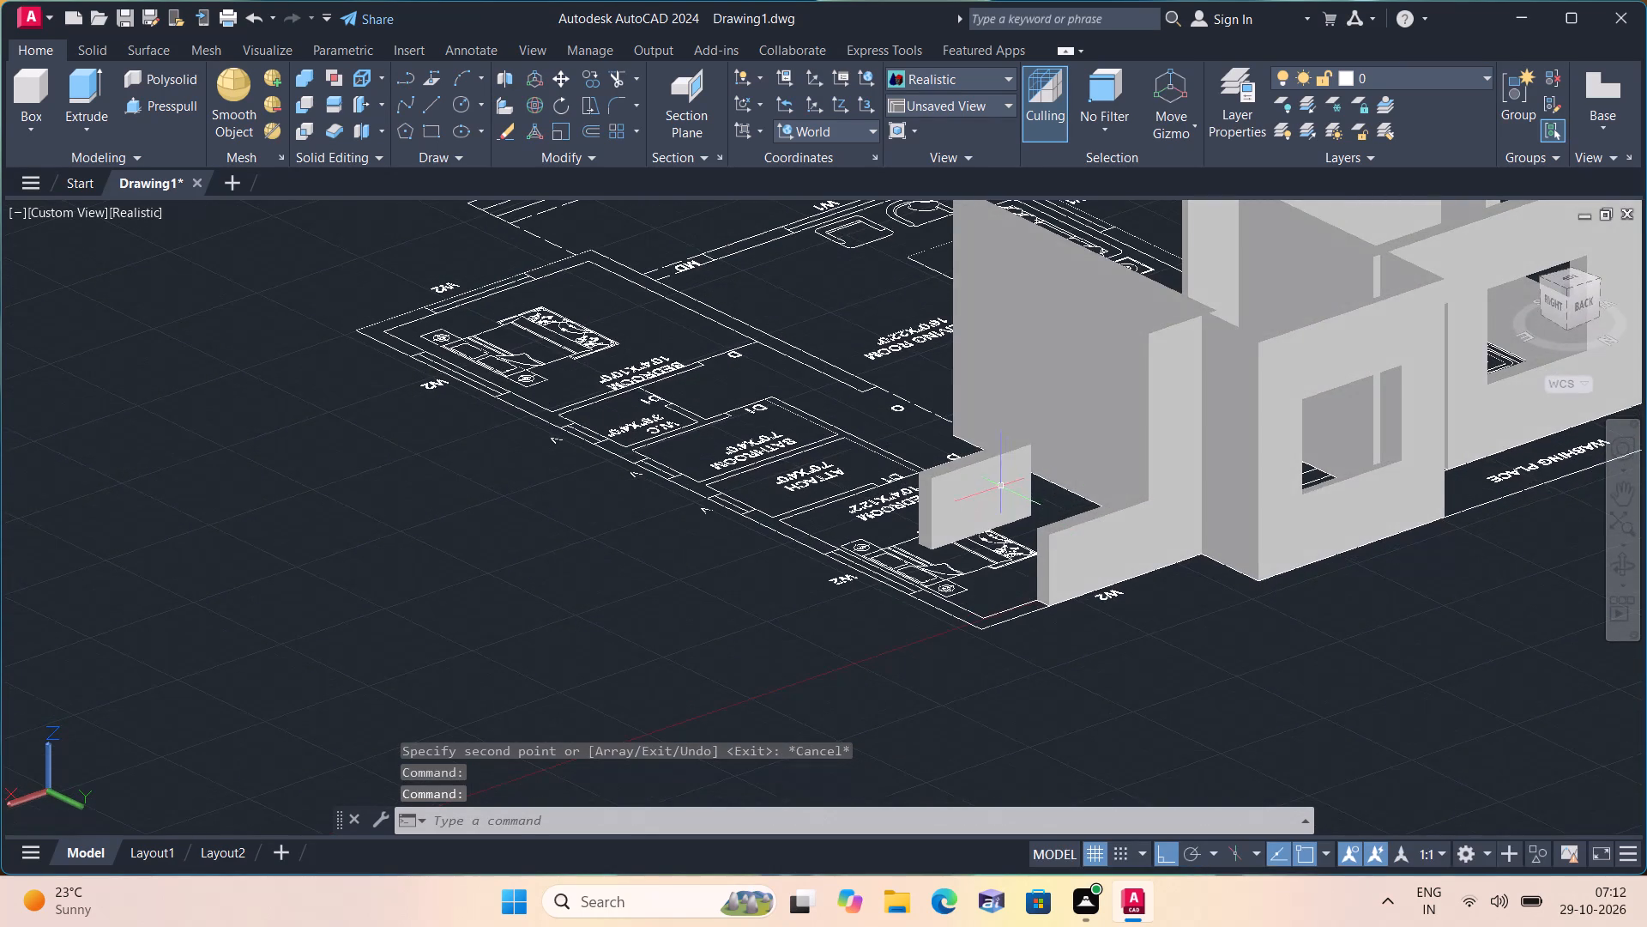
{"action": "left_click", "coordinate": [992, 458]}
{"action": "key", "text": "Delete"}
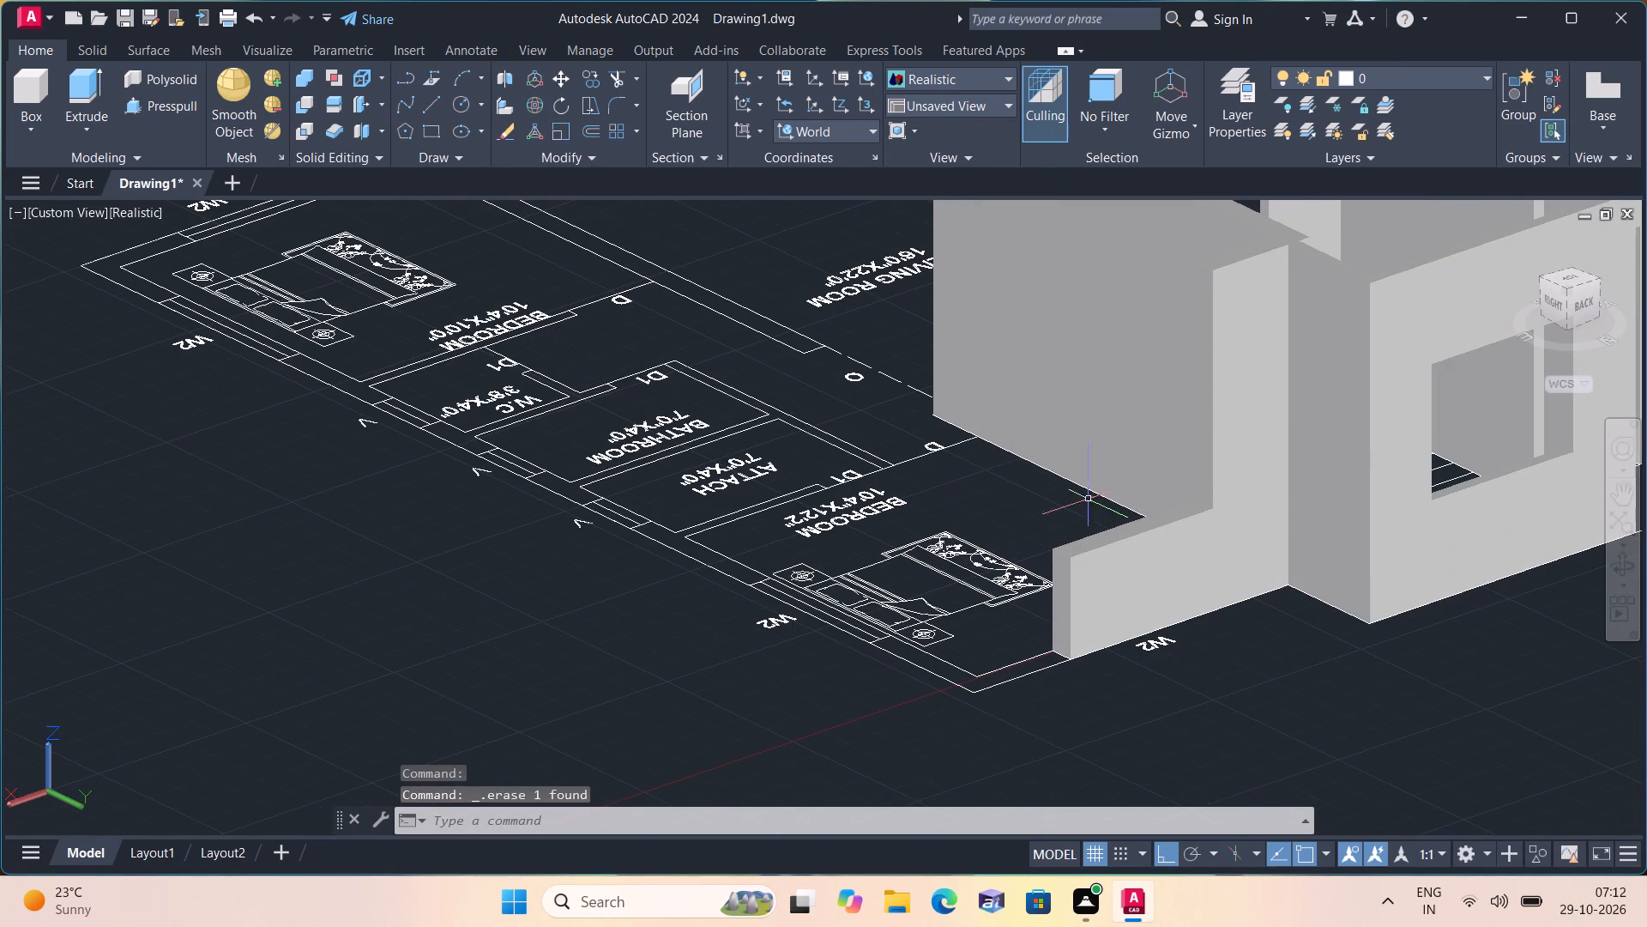
Copy the 3' high W2 box 7' straight up from its lower outer corner beside the 10' wall, filling above the opening.
{"action": "middle_click_drag", "start_coordinate": [1203, 597], "coordinate": [1027, 599], "text": "shift"}
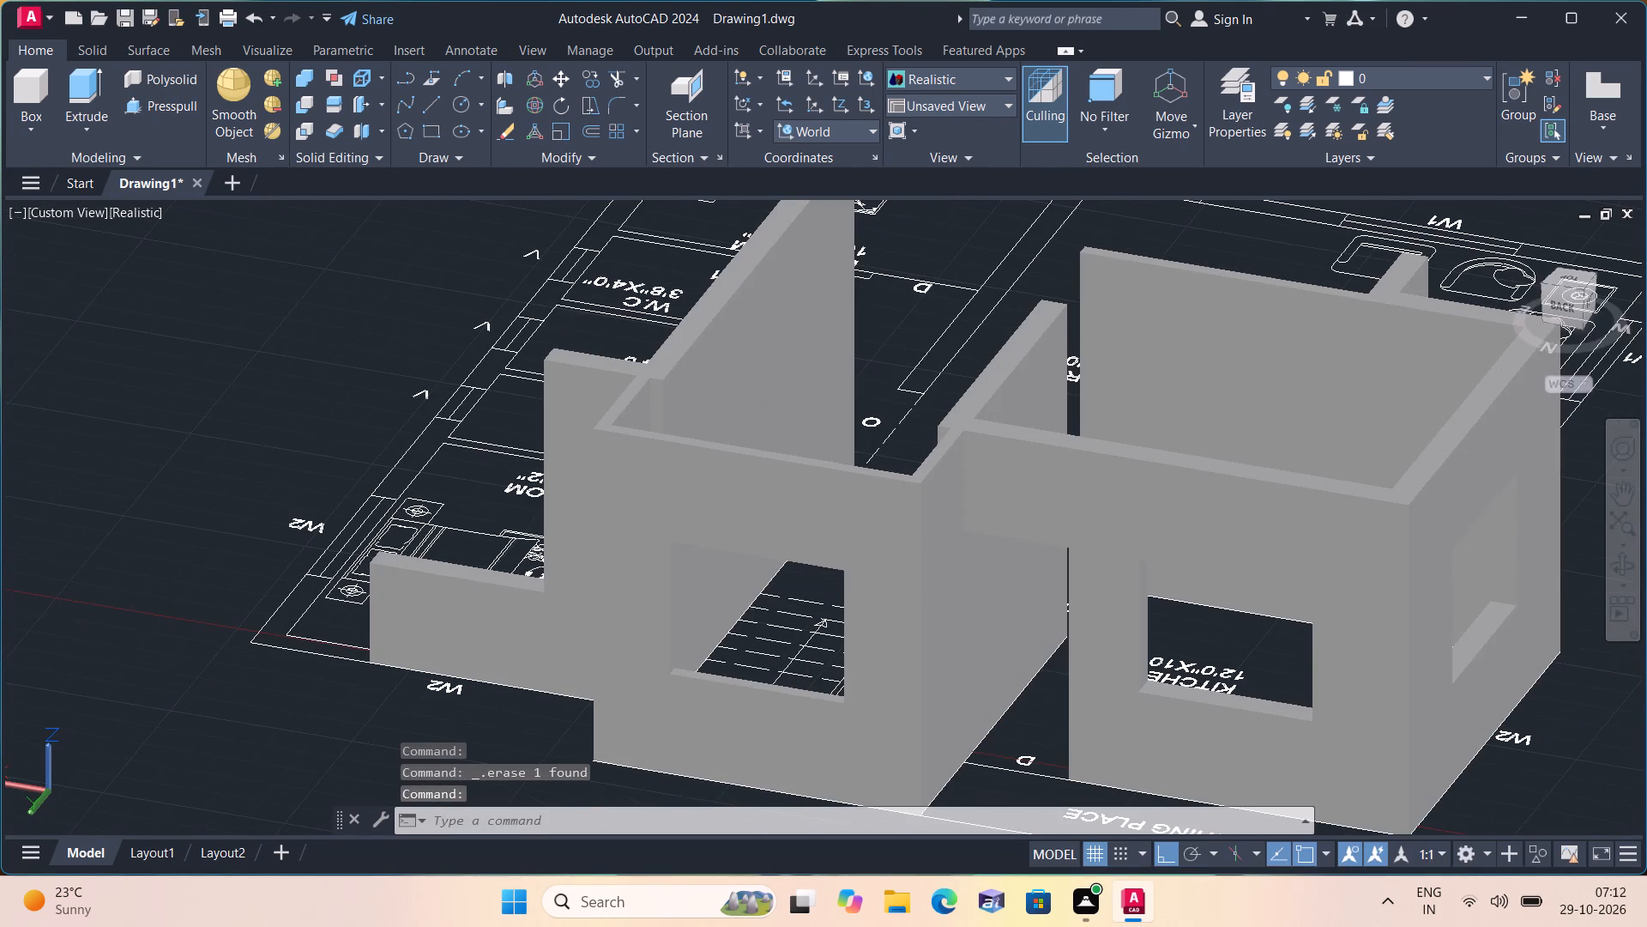
{"action": "middle_click_drag", "start_coordinate": [1027, 599], "coordinate": [1135, 519], "text": "shift"}
{"action": "middle_click_drag", "start_coordinate": [920, 576], "coordinate": [1108, 467], "text": "shift"}
{"action": "scroll", "coordinate": [950, 556], "scroll_direction": "down", "scroll_amount": 1, "text": "shift"}
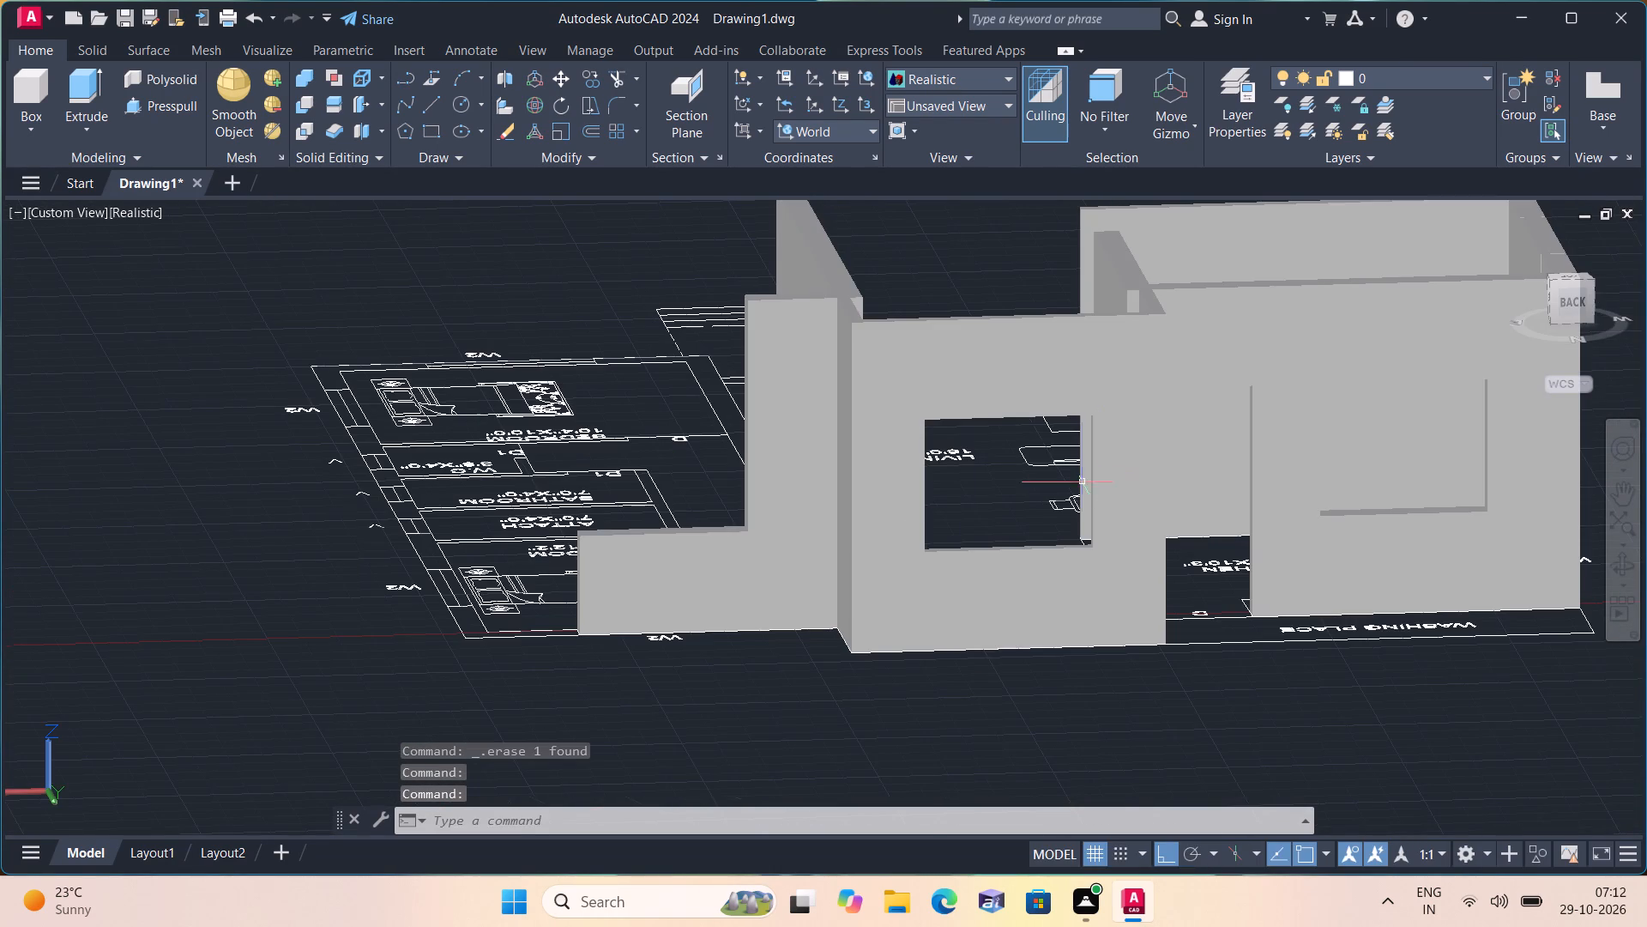
{"action": "scroll", "coordinate": [703, 590], "scroll_direction": "up", "scroll_amount": 1}
{"action": "scroll", "coordinate": [699, 590], "scroll_direction": "down", "scroll_amount": 1}
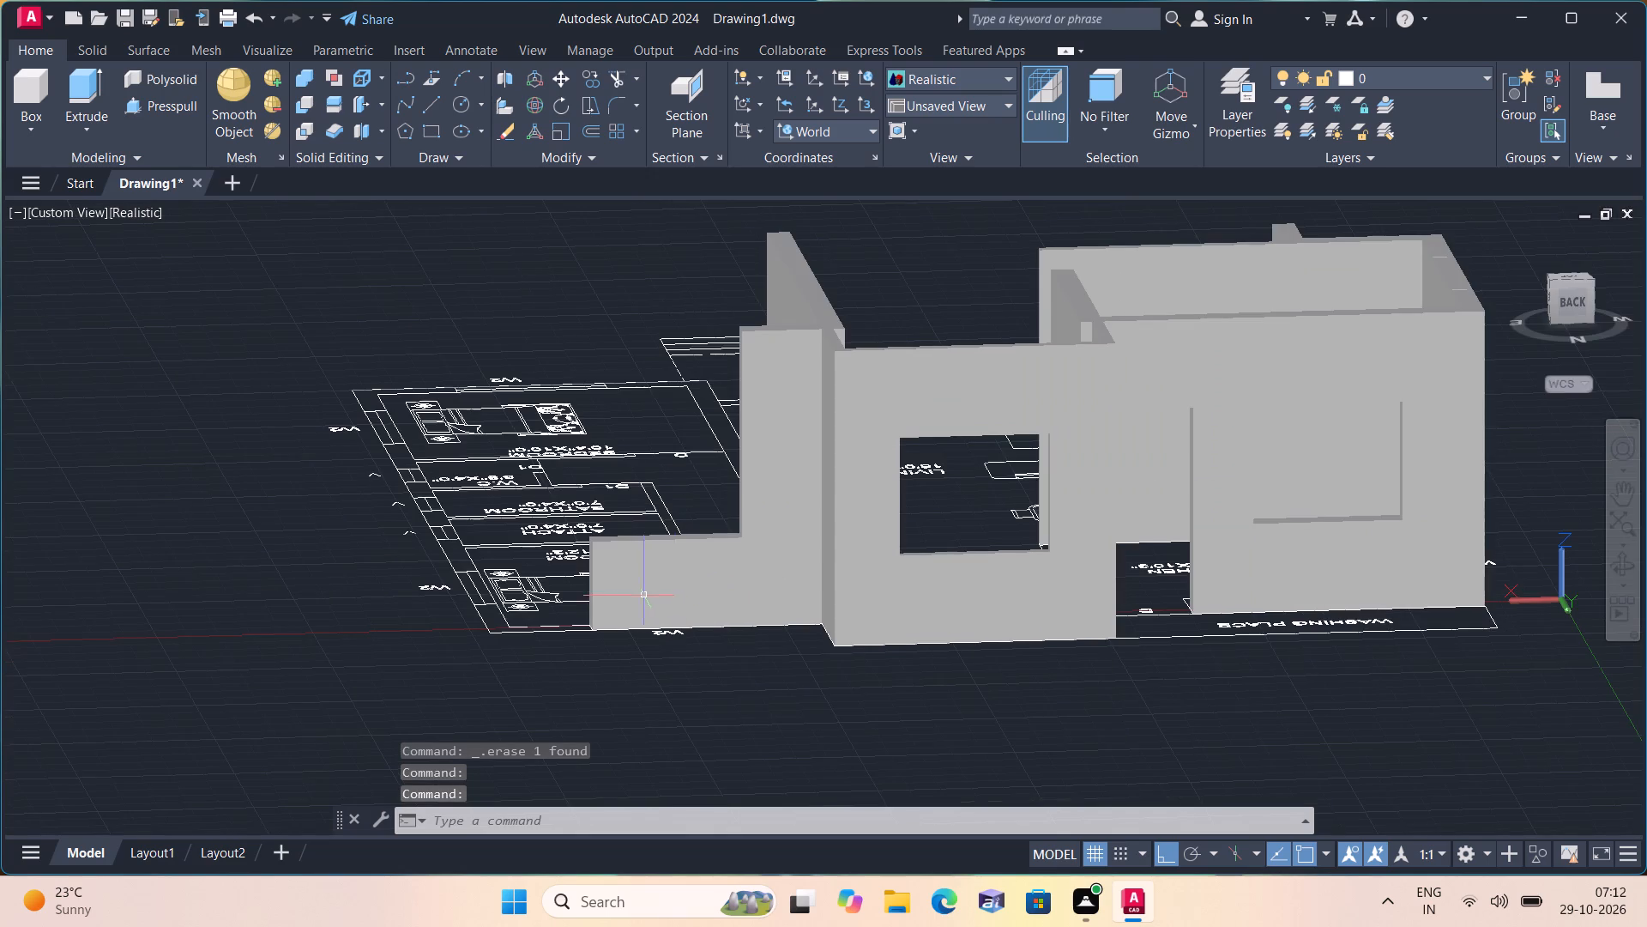
{"action": "scroll", "coordinate": [622, 593], "scroll_direction": "up", "scroll_amount": 1}
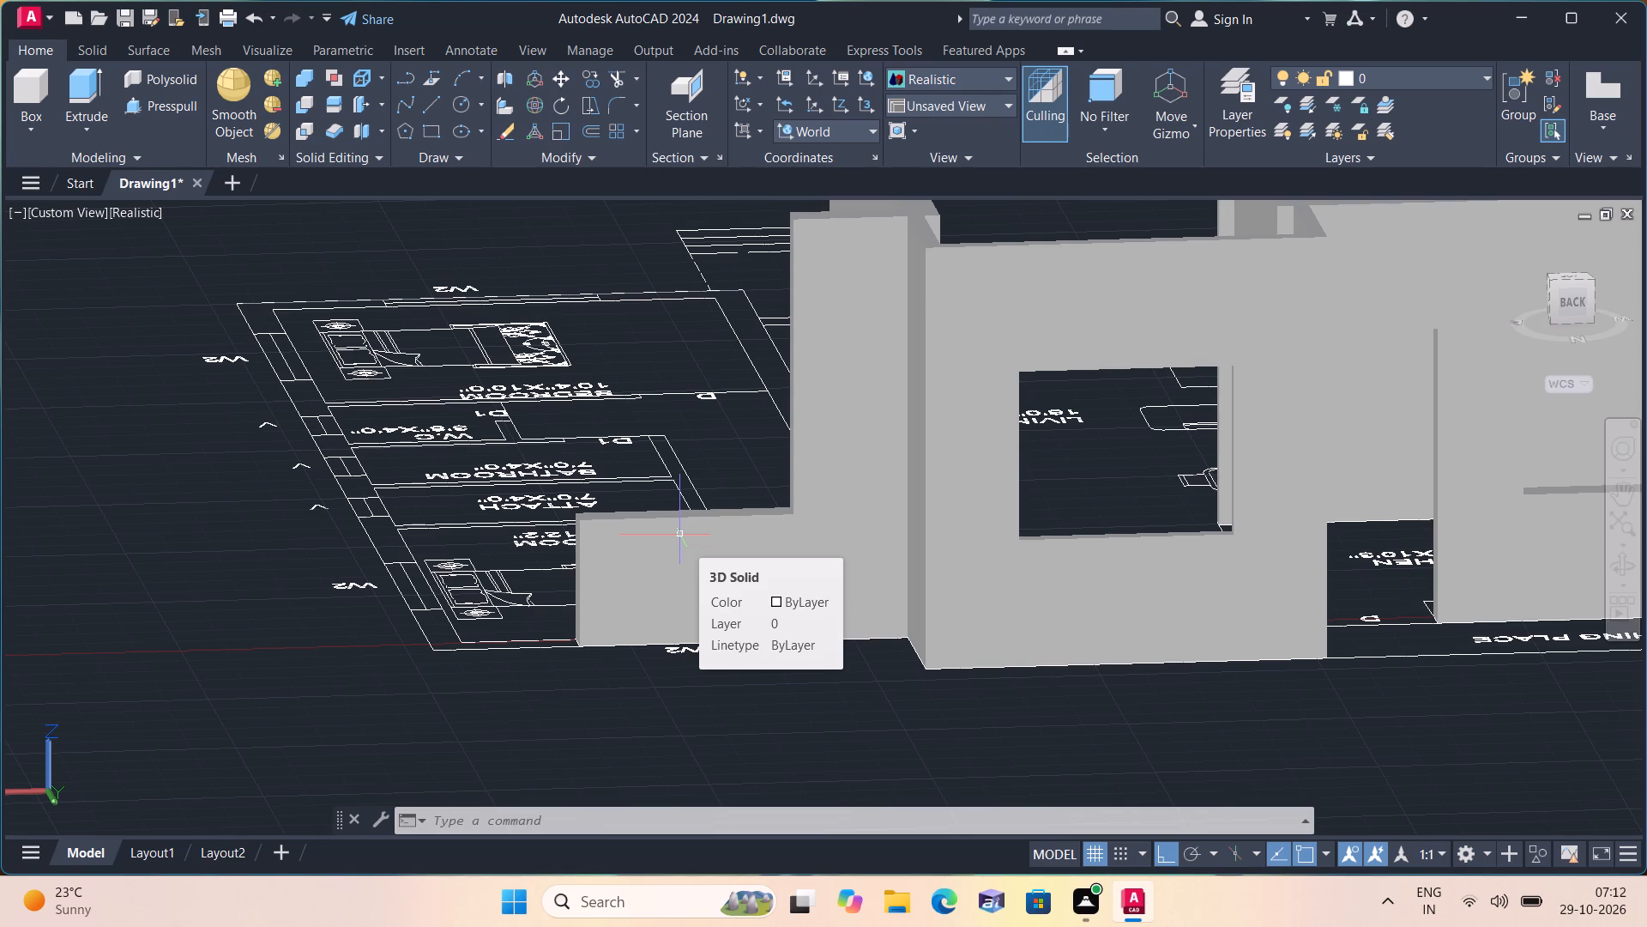
{"action": "left_click", "coordinate": [680, 524]}
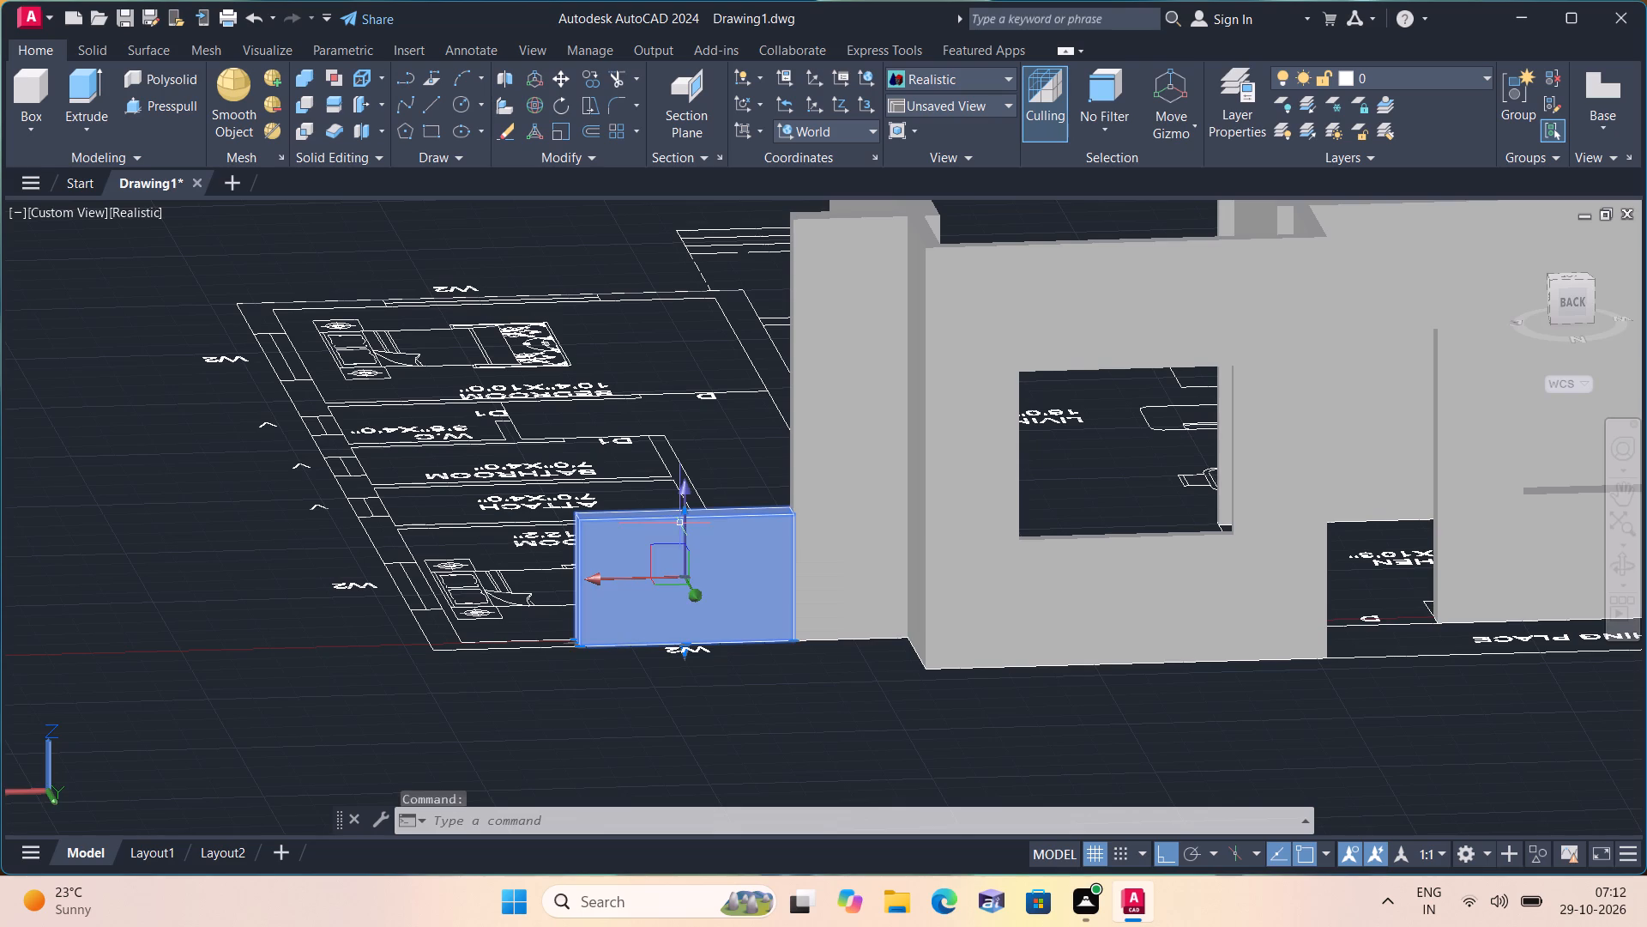
{"action": "left_click", "coordinate": [584, 76]}
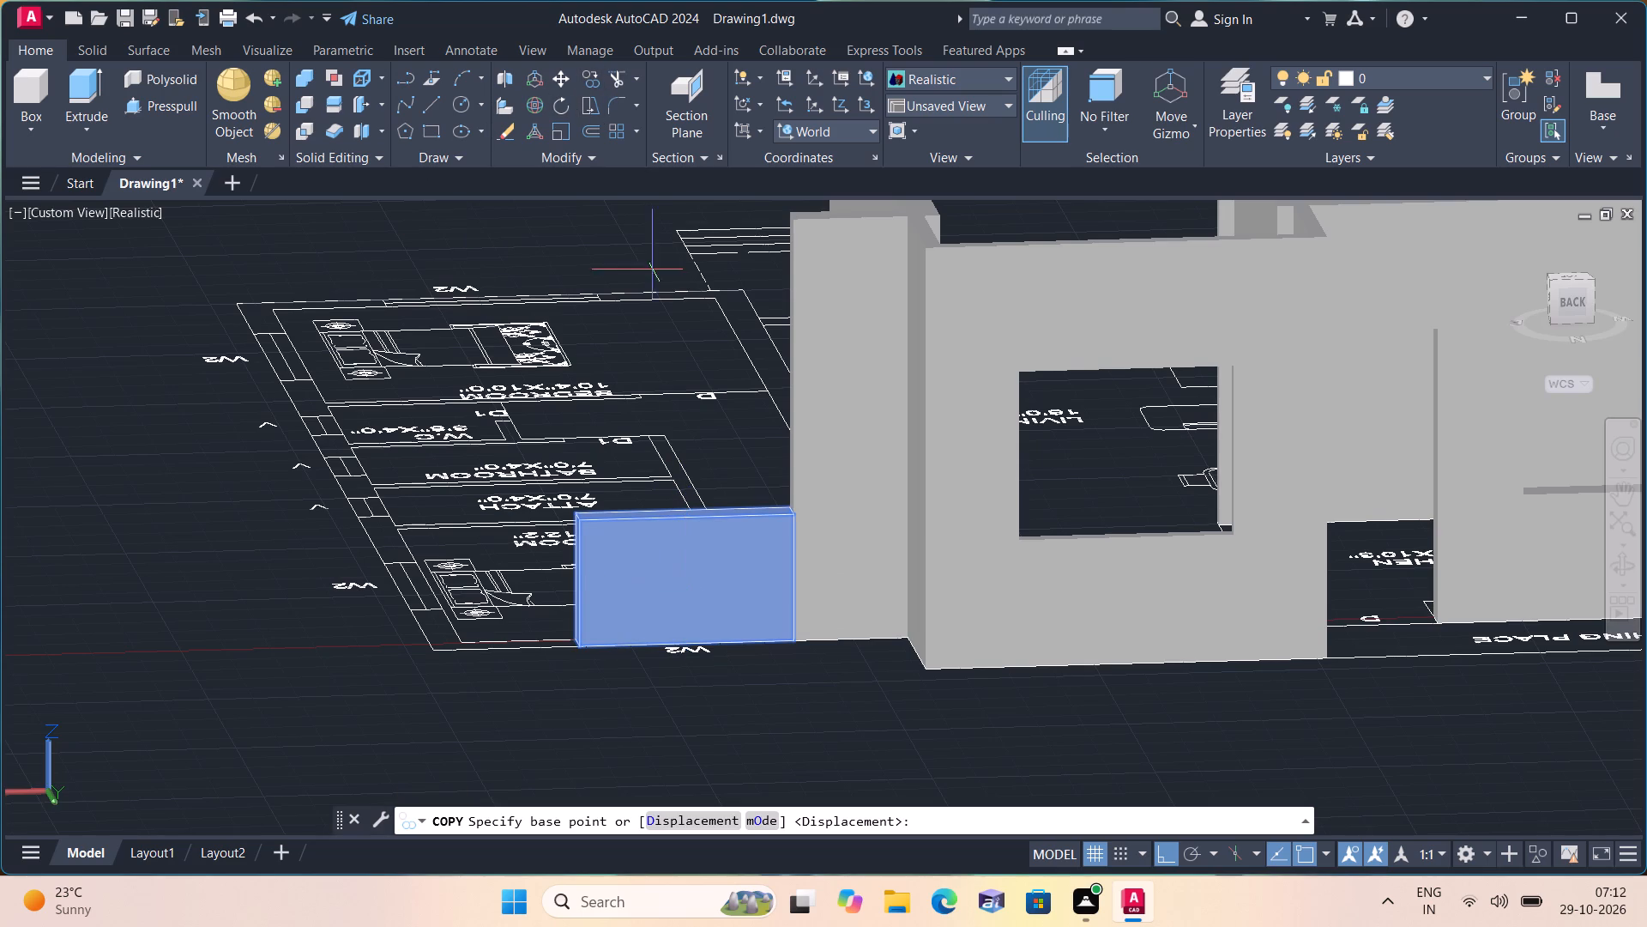
{"action": "middle_click_drag", "start_coordinate": [838, 724], "coordinate": [795, 597], "text": "shift"}
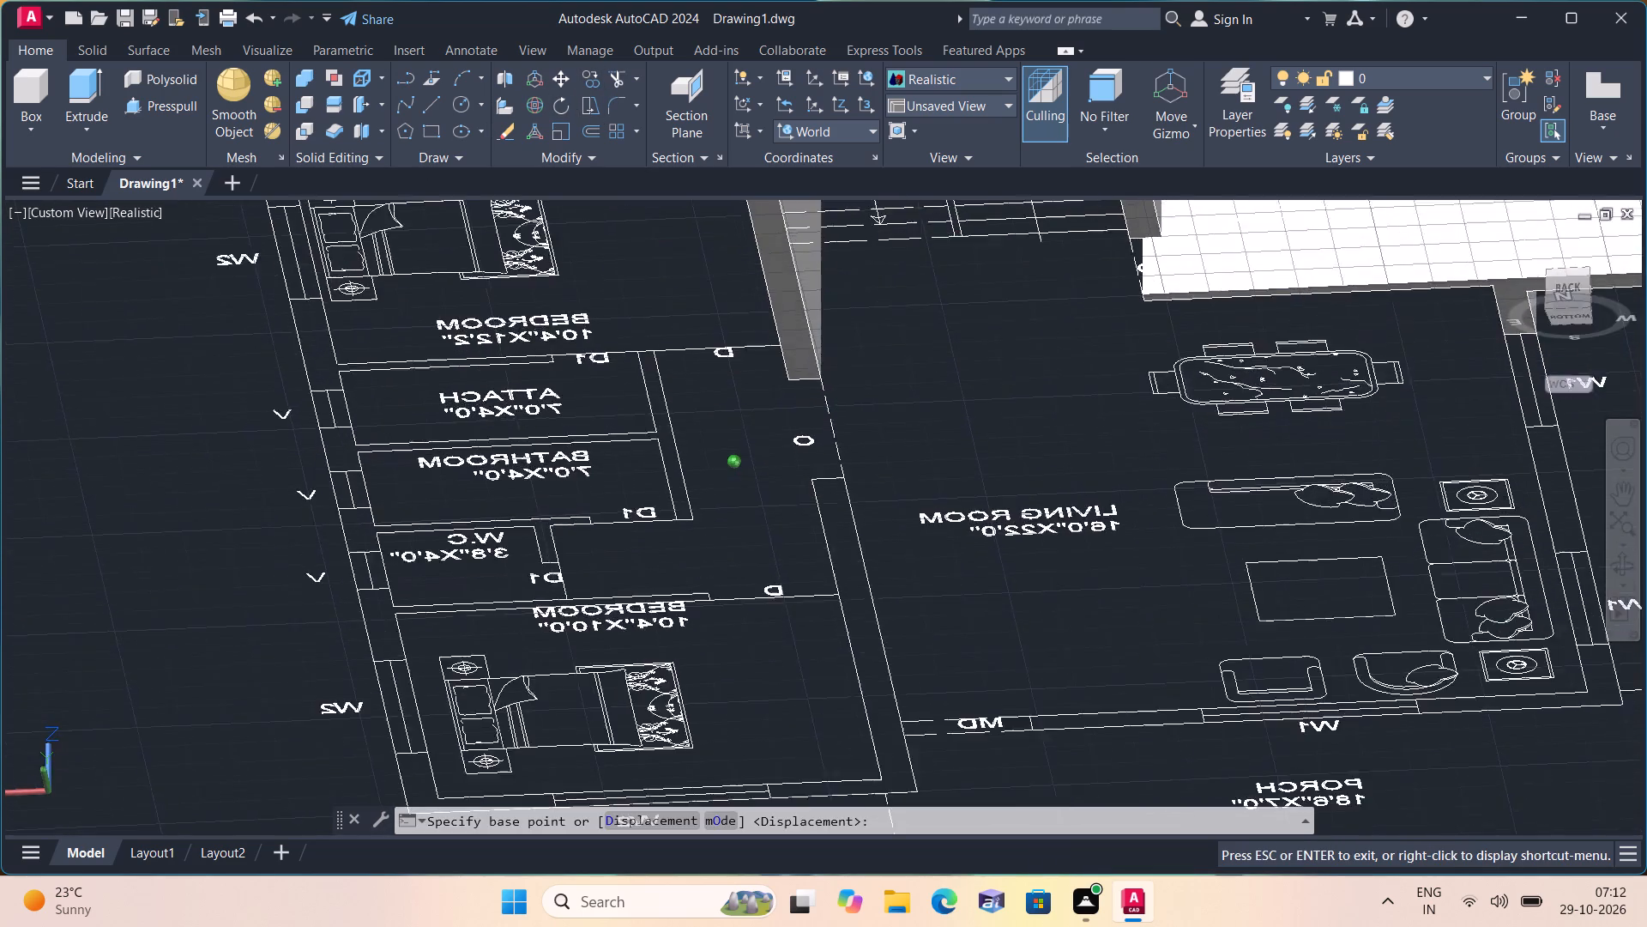
{"action": "middle_click_drag", "start_coordinate": [795, 597], "coordinate": [840, 789], "text": "shift"}
{"action": "middle_click_drag", "start_coordinate": [750, 547], "coordinate": [773, 724], "text": "shift"}
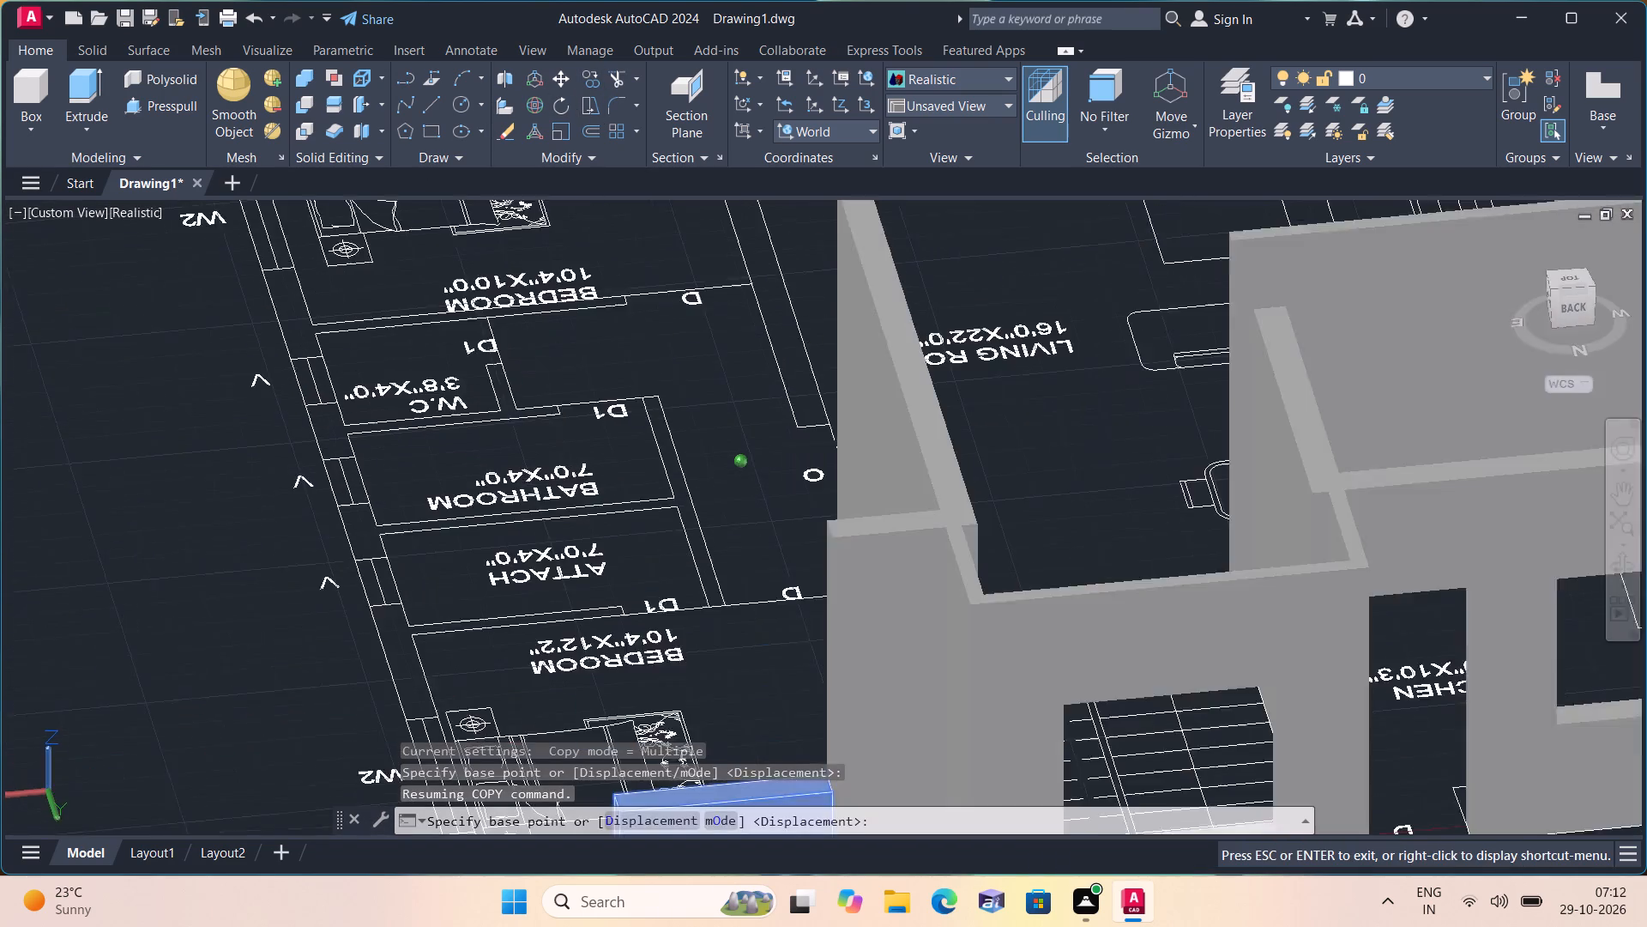
{"action": "middle_click_drag", "start_coordinate": [773, 724], "coordinate": [744, 631], "text": "shift"}
{"action": "scroll", "coordinate": [776, 640], "scroll_direction": "up", "scroll_amount": 2}
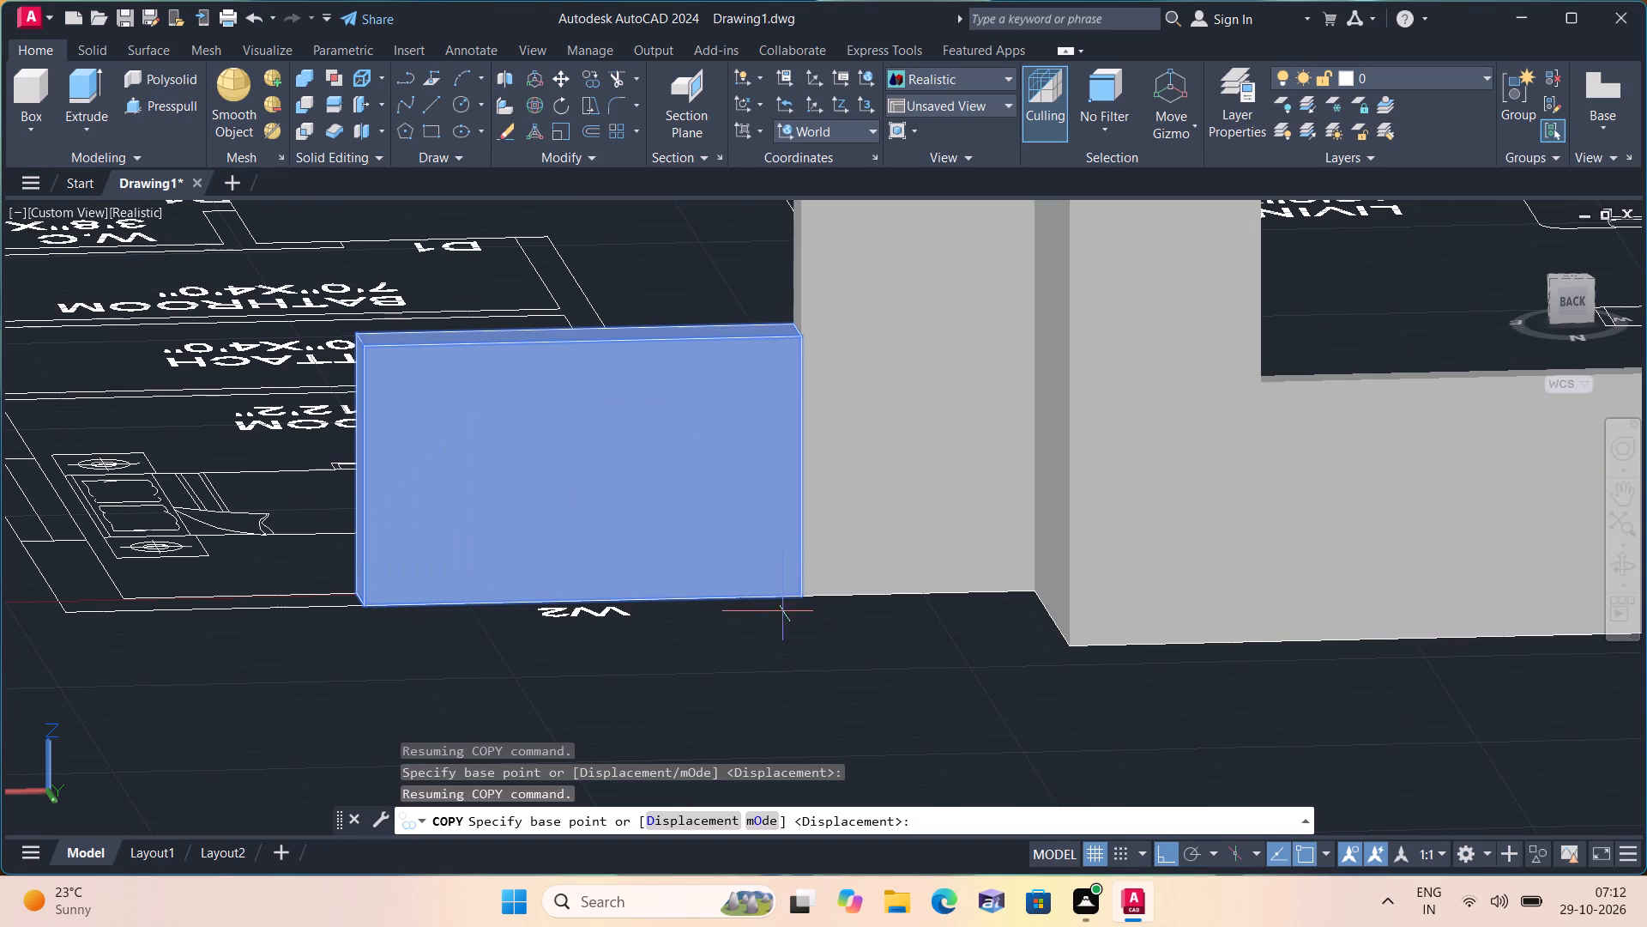
{"action": "left_click", "coordinate": [806, 598]}
{"action": "middle_click_drag", "start_coordinate": [799, 432], "coordinate": [796, 434]}
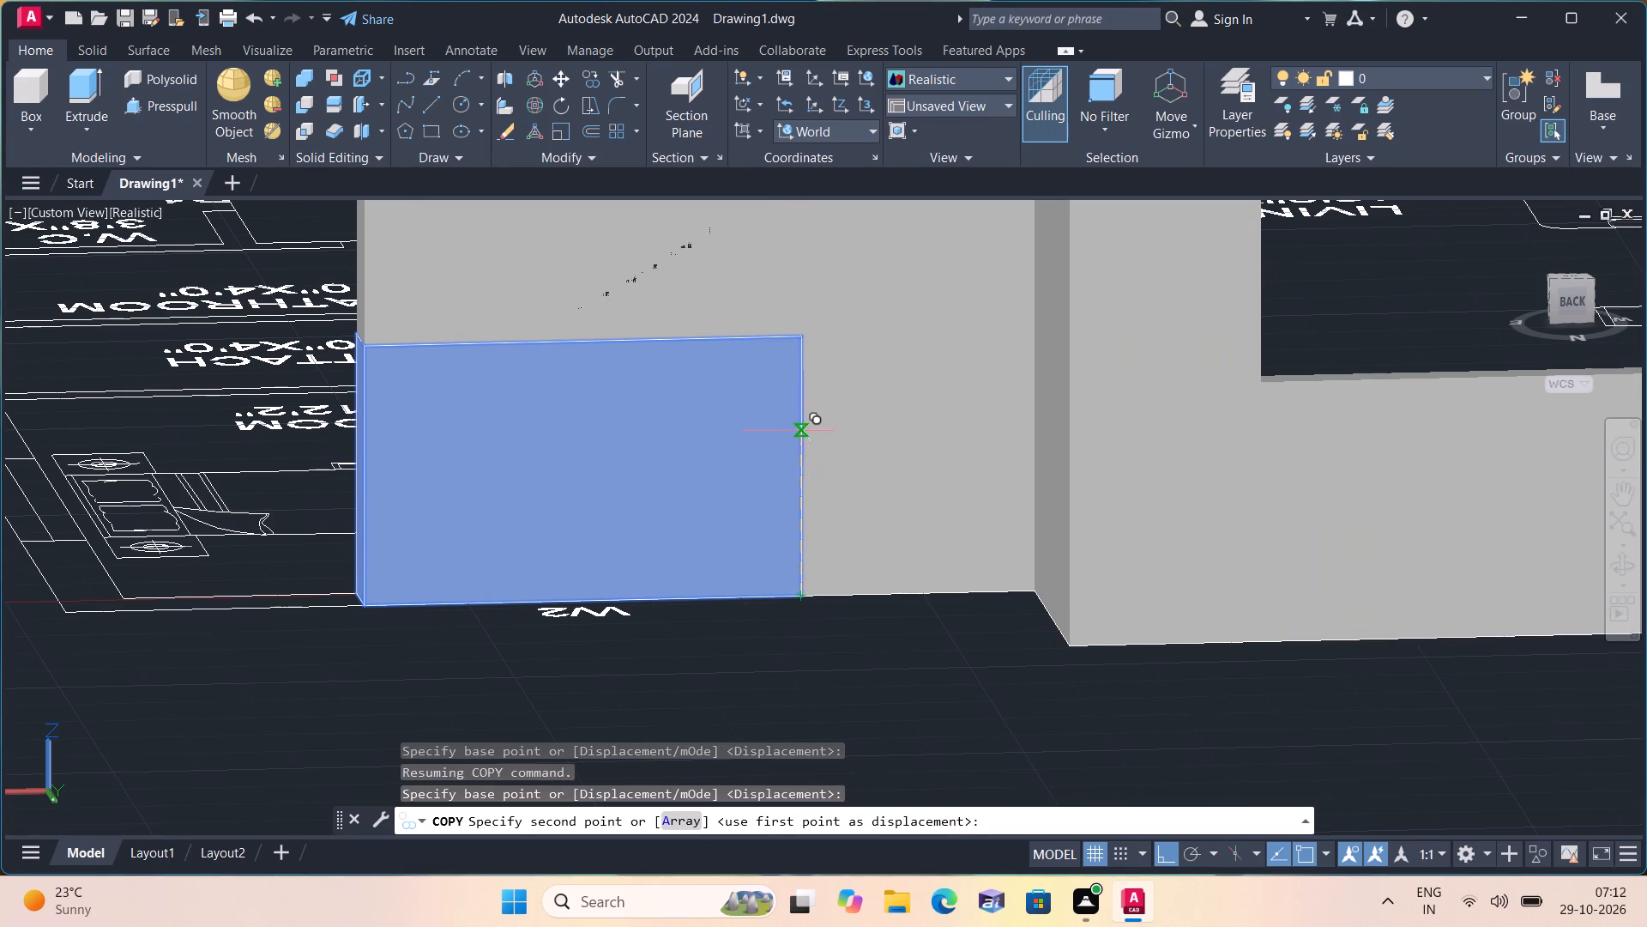
{"action": "middle_click_drag", "start_coordinate": [796, 434], "coordinate": [809, 640]}
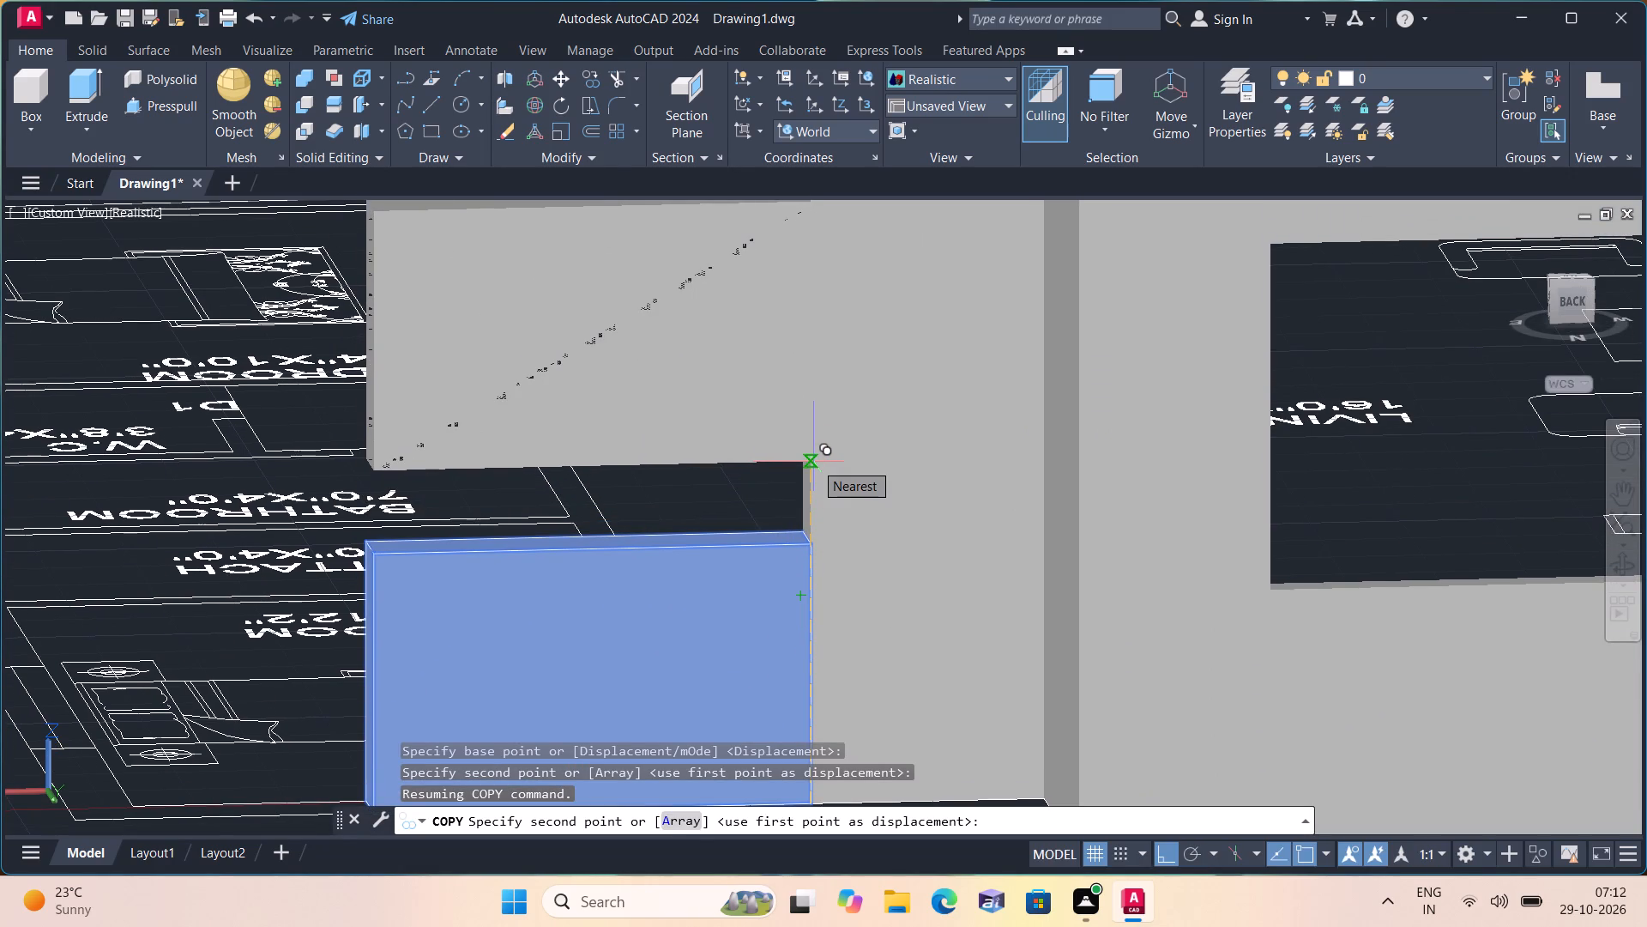
{"action": "type", "text": "7'"}
{"action": "key", "text": "space"}
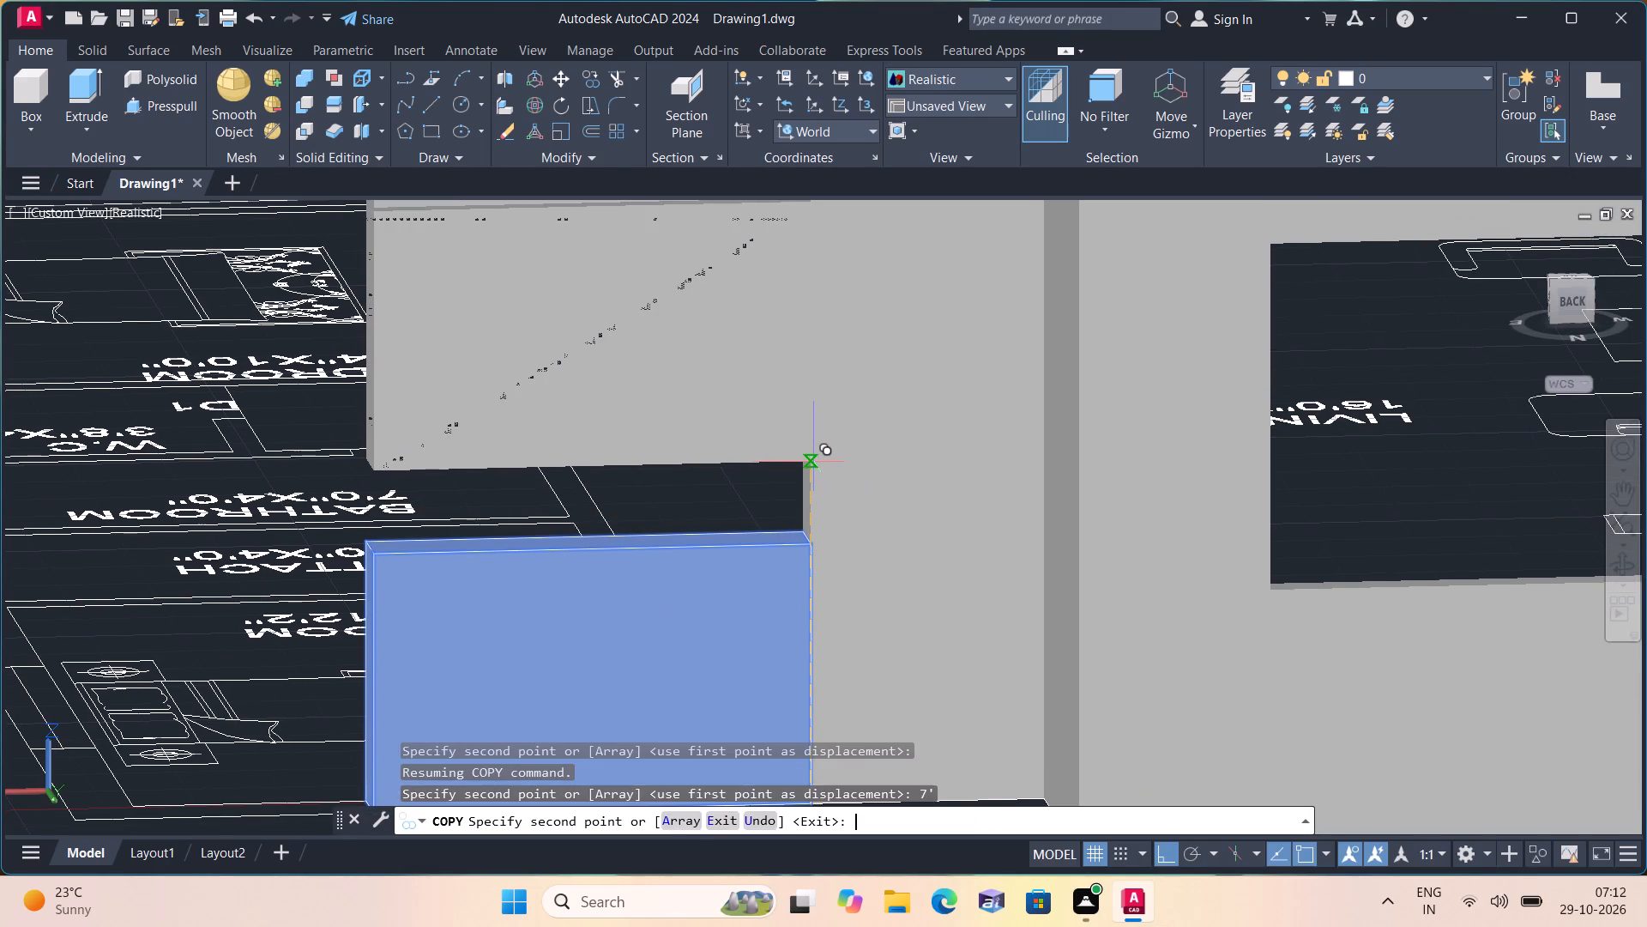
{"action": "key", "text": "Escape"}
Presspull the L-shaped wall outline at the 10'4"x12'2" bedroom's outer corner, between its two W2 openings, to a height of 10'.
{"action": "scroll", "coordinate": [817, 469], "scroll_direction": "down", "scroll_amount": 2}
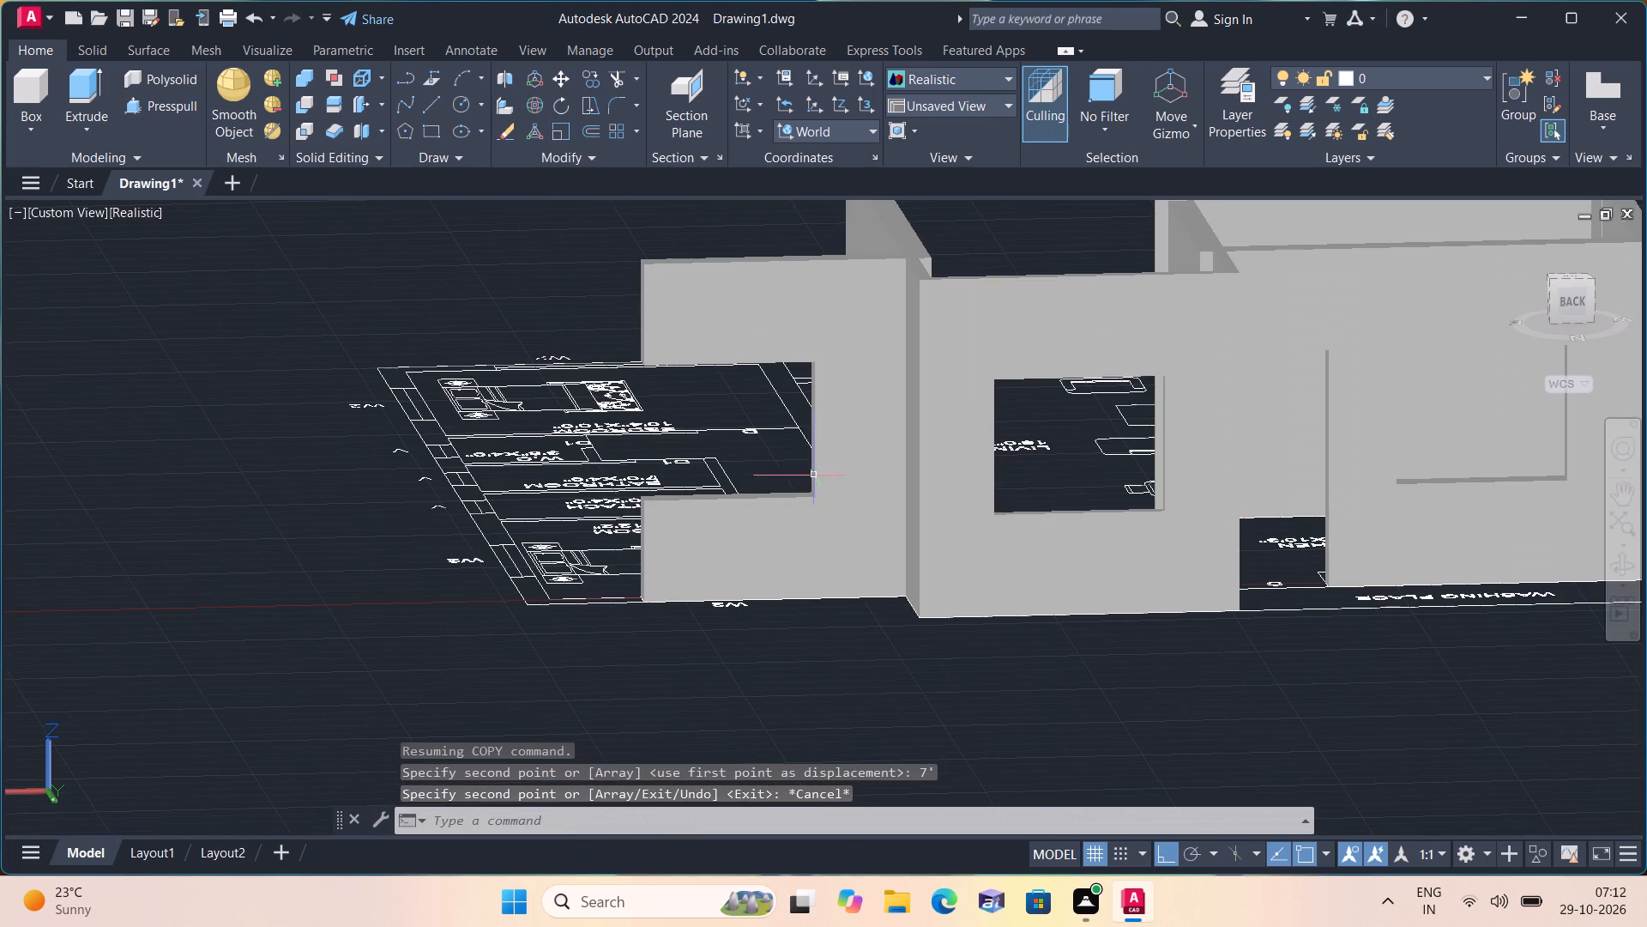
{"action": "middle_click_drag", "start_coordinate": [727, 516], "coordinate": [887, 614], "text": "shift"}
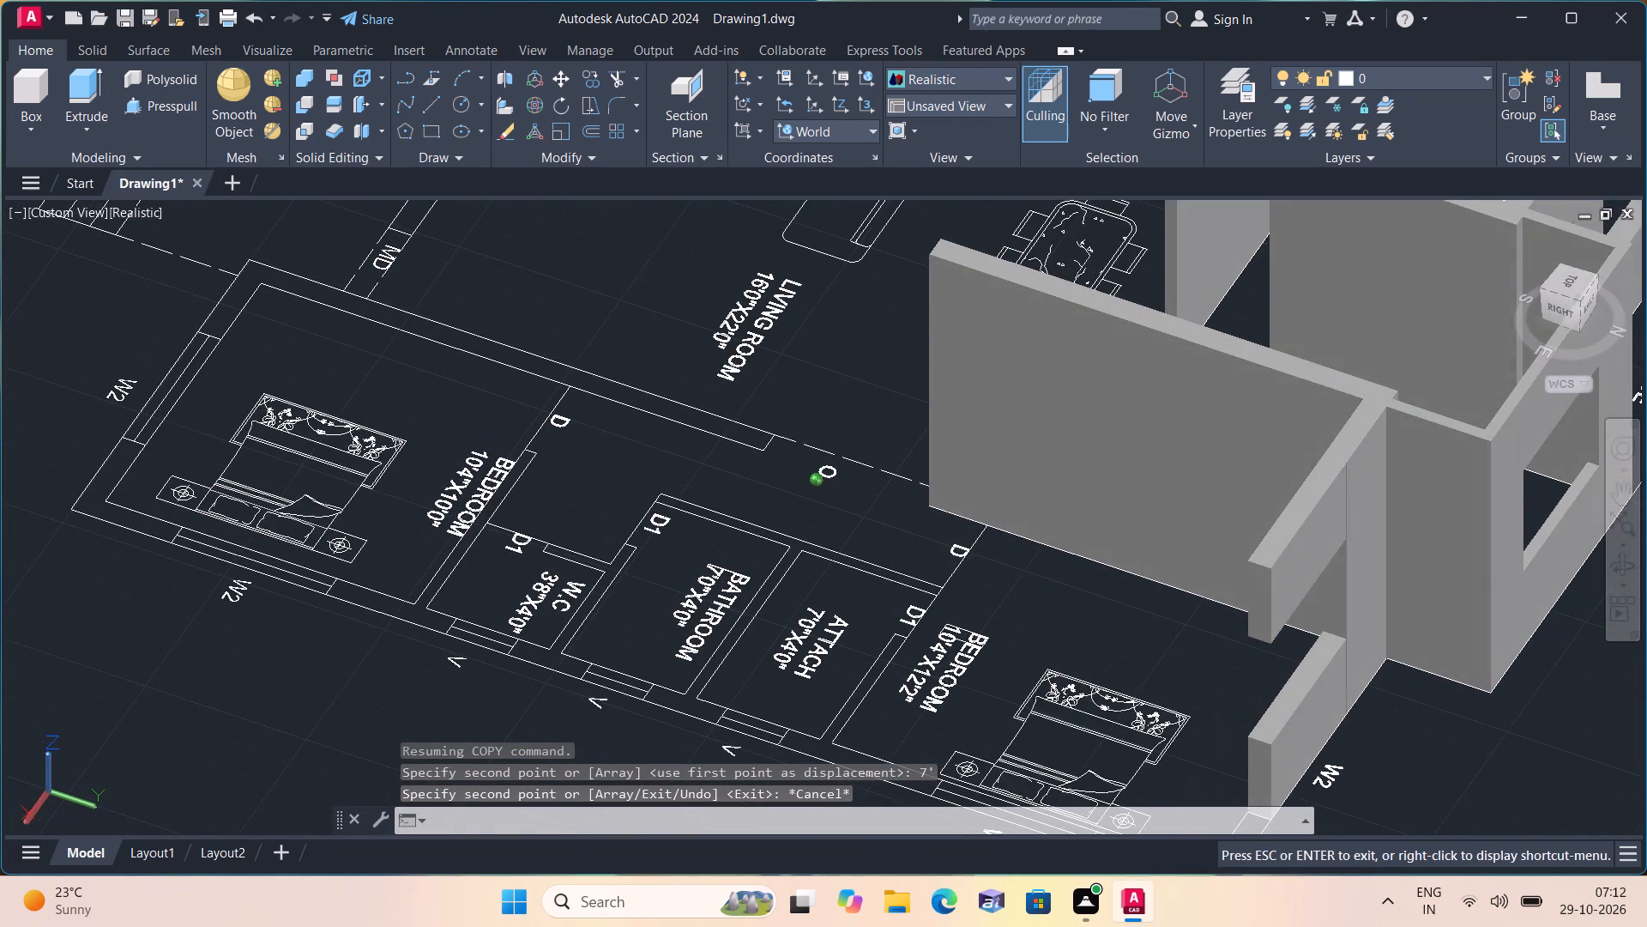
{"action": "middle_click_drag", "start_coordinate": [885, 595], "coordinate": [983, 595], "text": "shift"}
{"action": "middle_click_drag", "start_coordinate": [1007, 620], "coordinate": [964, 522]}
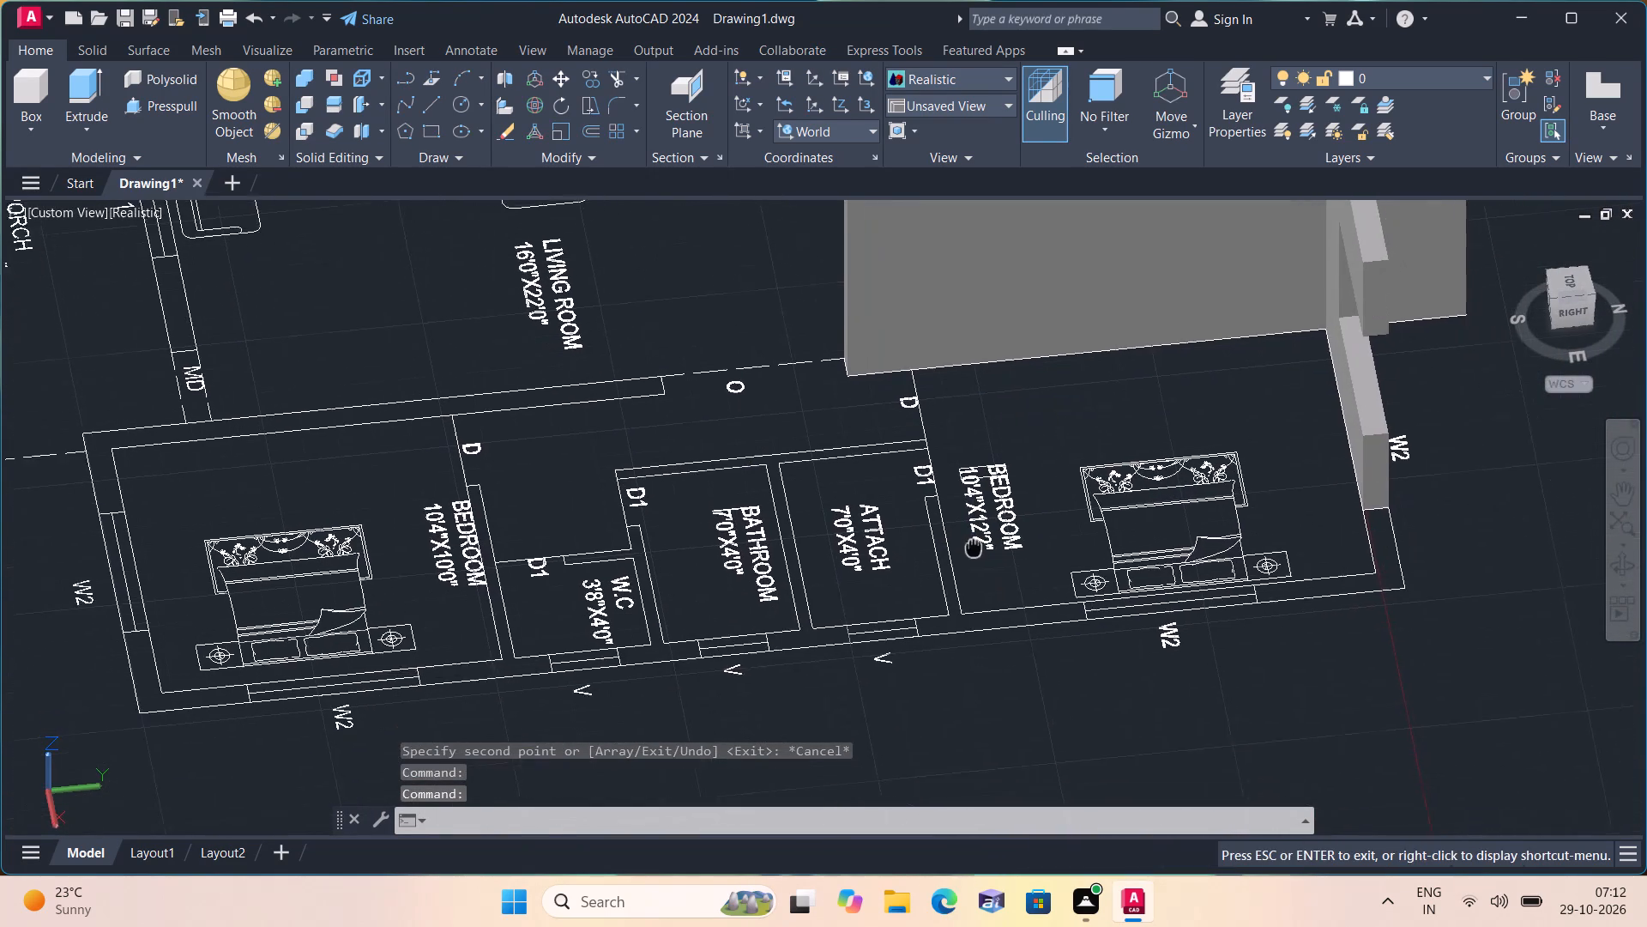
{"action": "middle_click_drag", "start_coordinate": [964, 522], "coordinate": [879, 509]}
{"action": "middle_click_drag", "start_coordinate": [1137, 591], "coordinate": [1114, 606]}
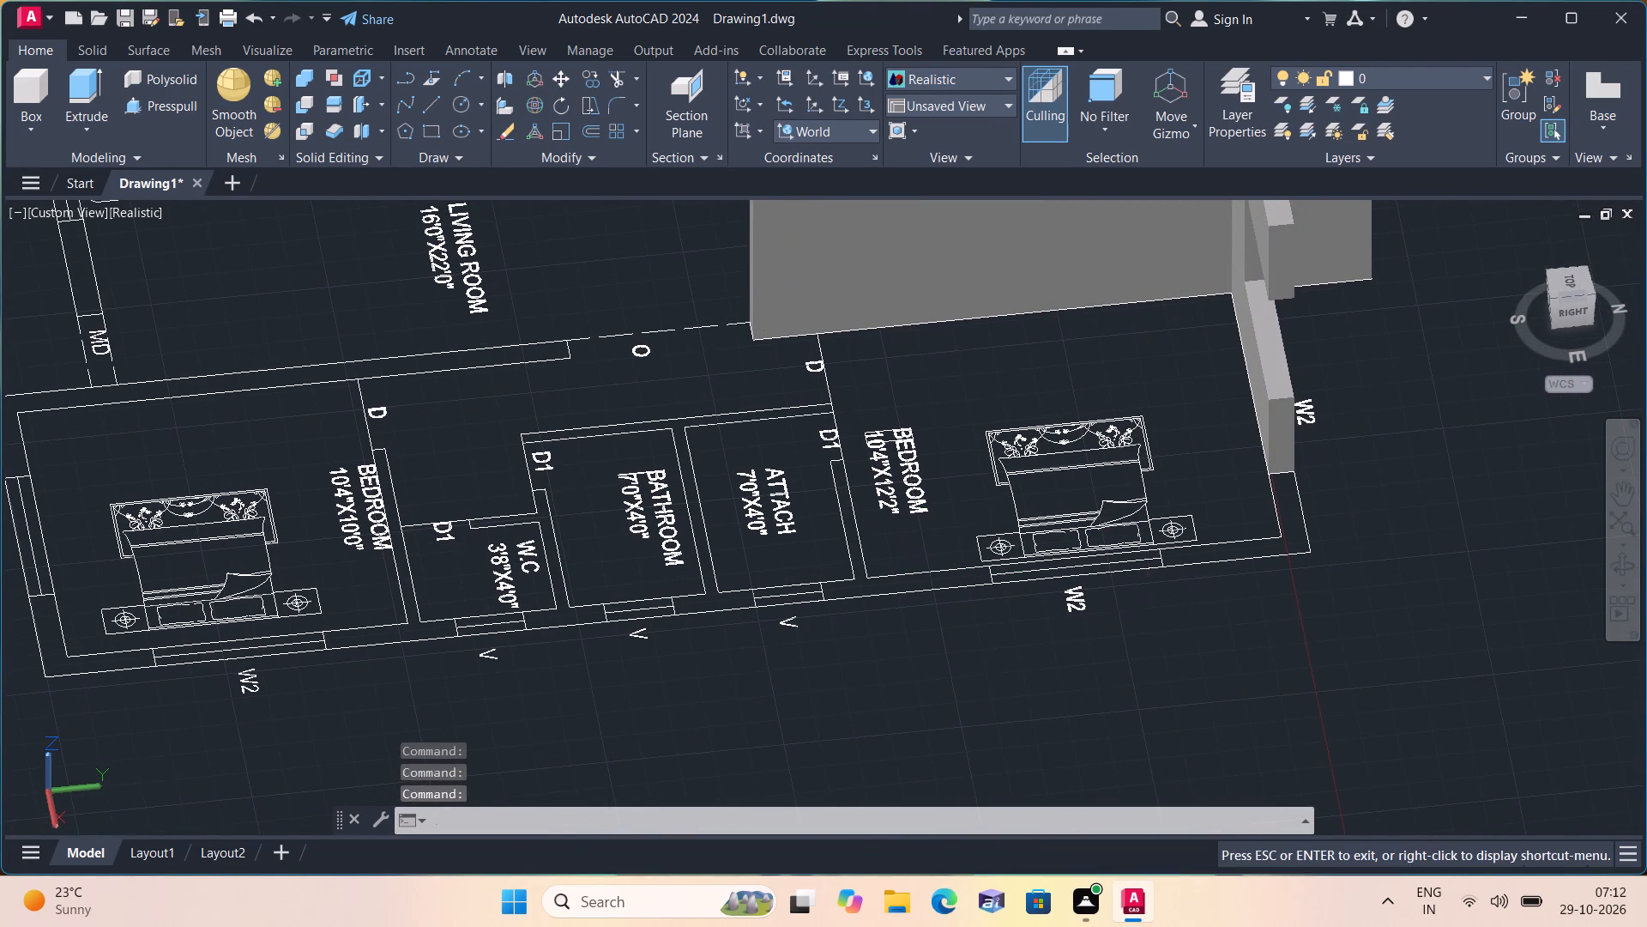
{"action": "middle_click_drag", "start_coordinate": [1114, 606], "coordinate": [1082, 637]}
{"action": "middle_click_drag", "start_coordinate": [902, 615], "coordinate": [893, 570]}
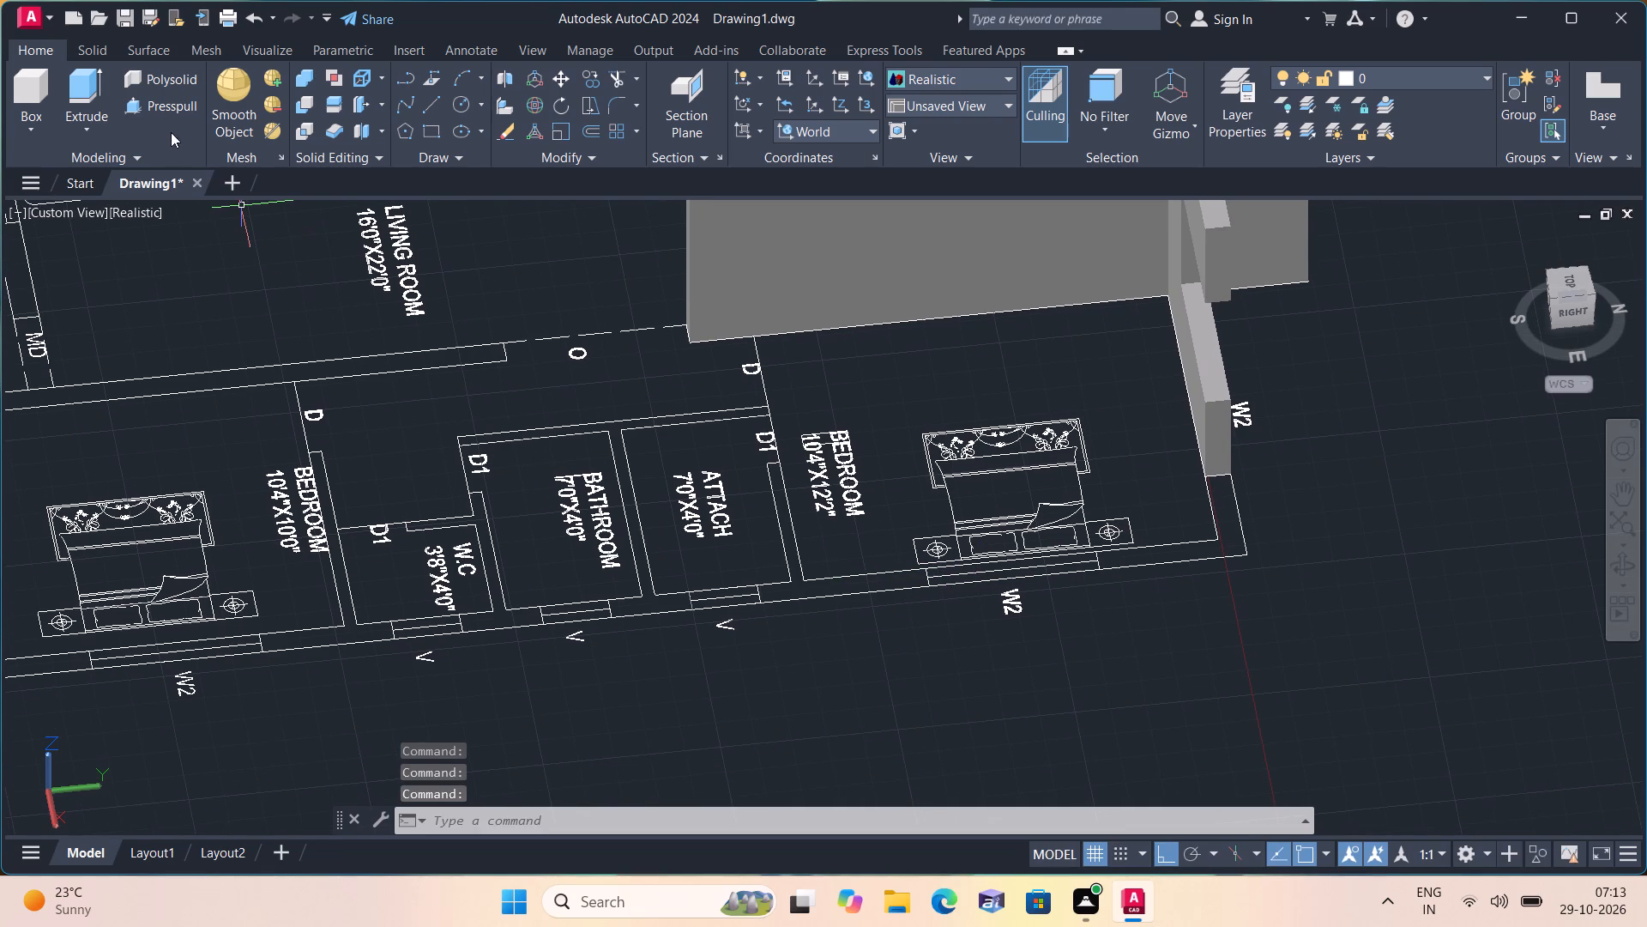
{"action": "left_click", "coordinate": [154, 106]}
{"action": "left_click", "coordinate": [1148, 557]}
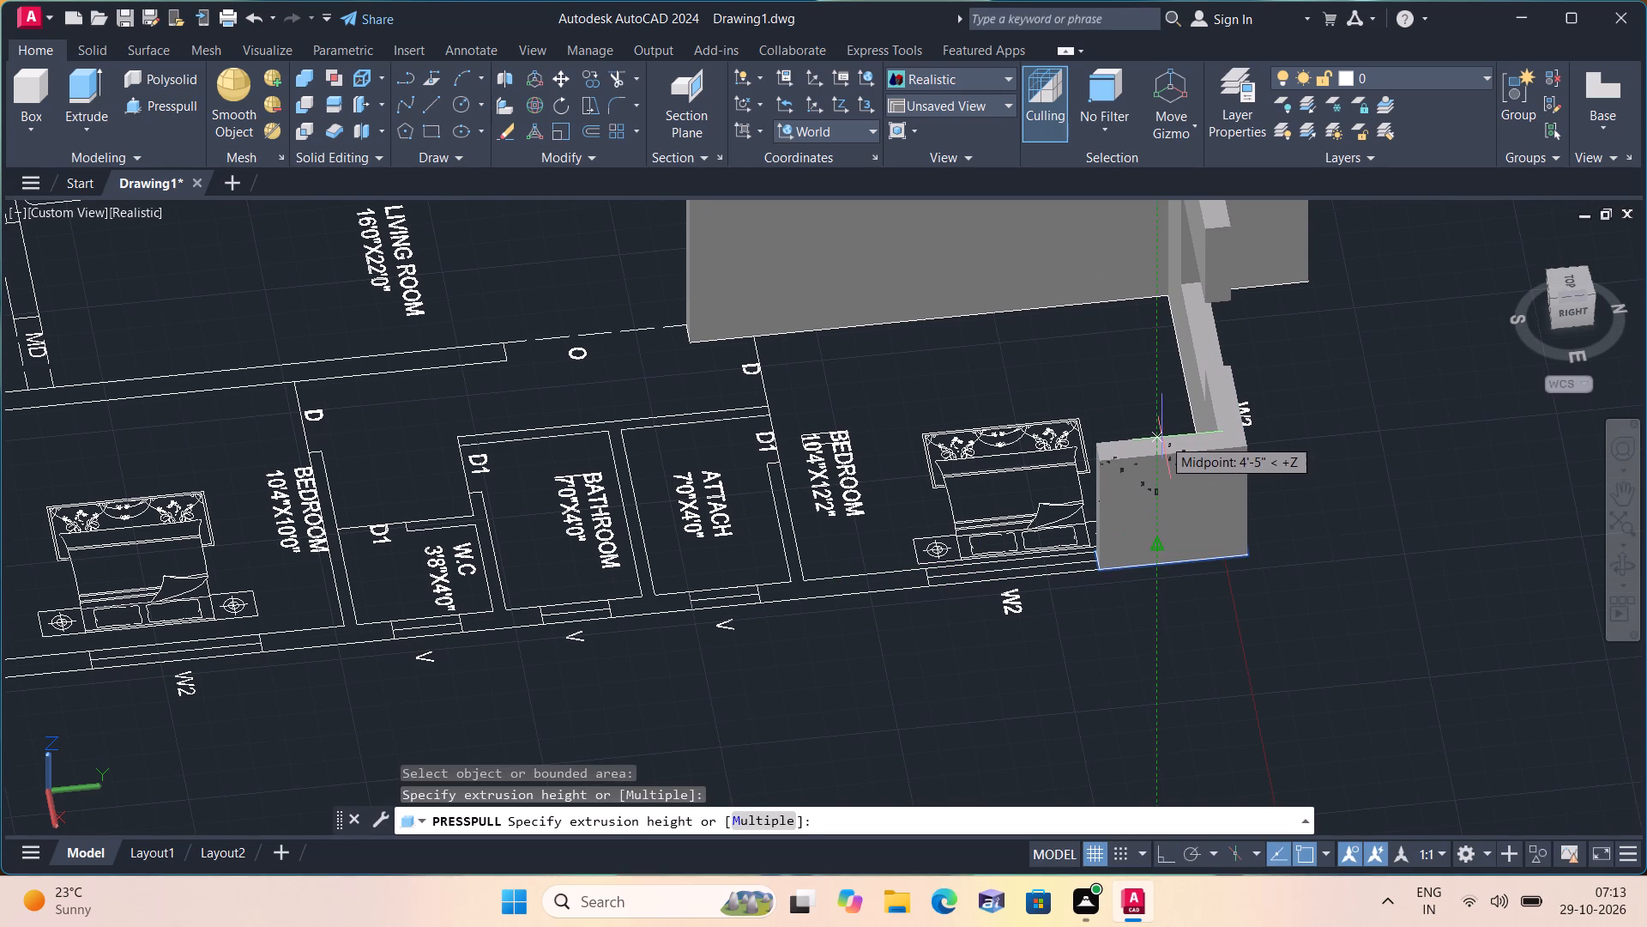
{"action": "type", "text": "10'"}
{"action": "key", "text": "space"}
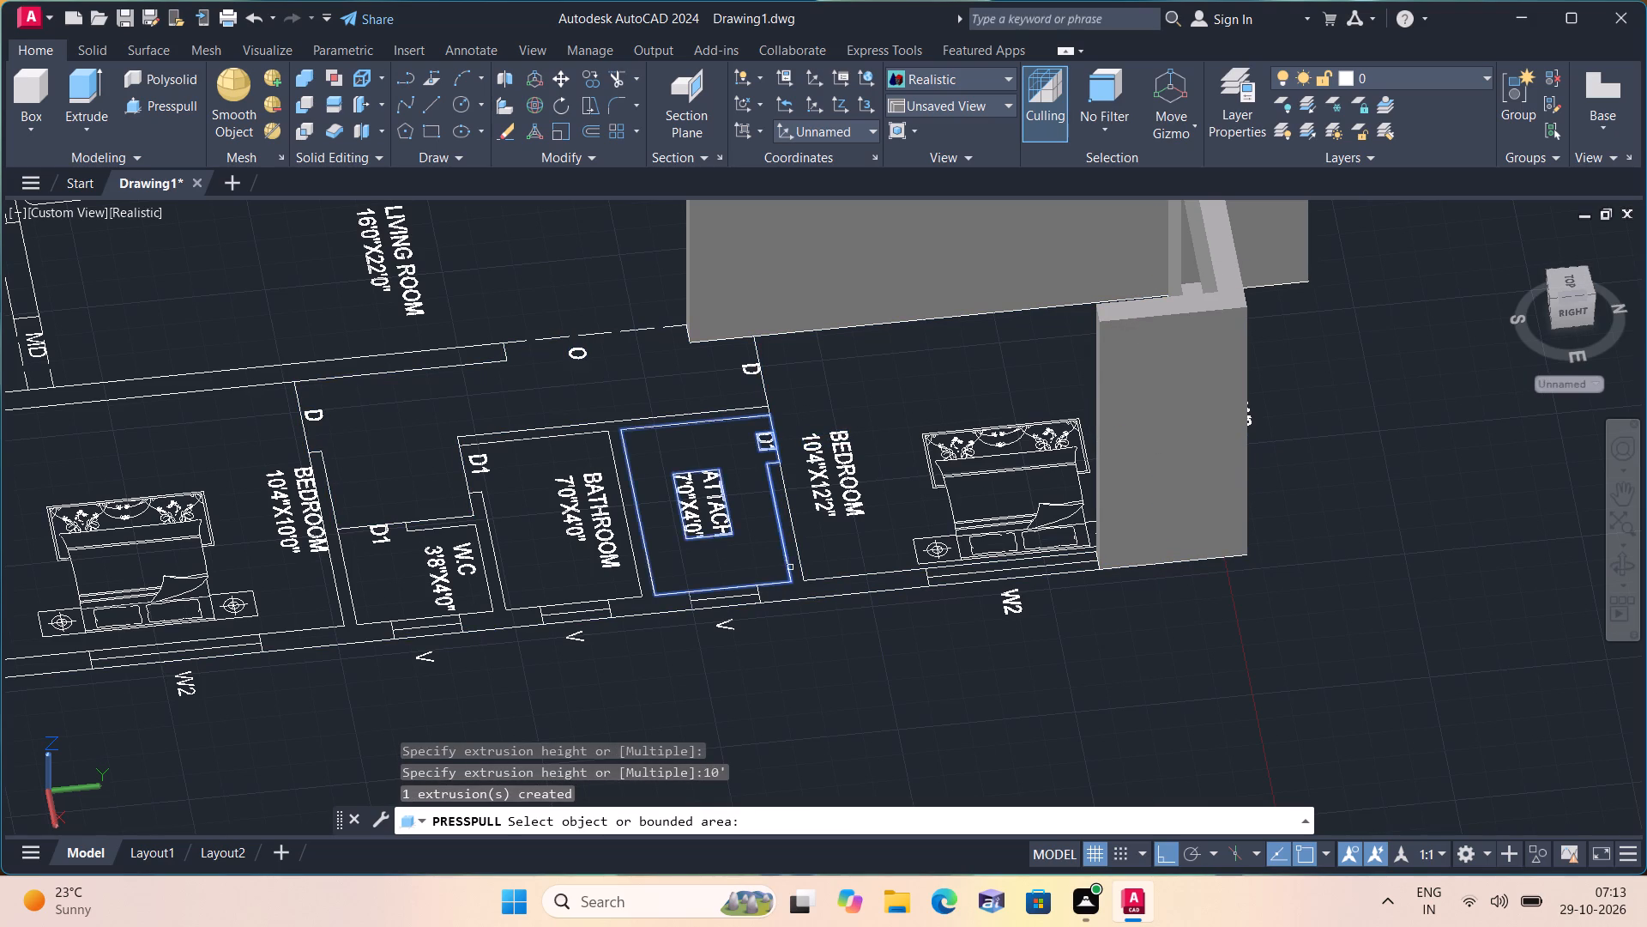
{"action": "key", "text": "Escape"}
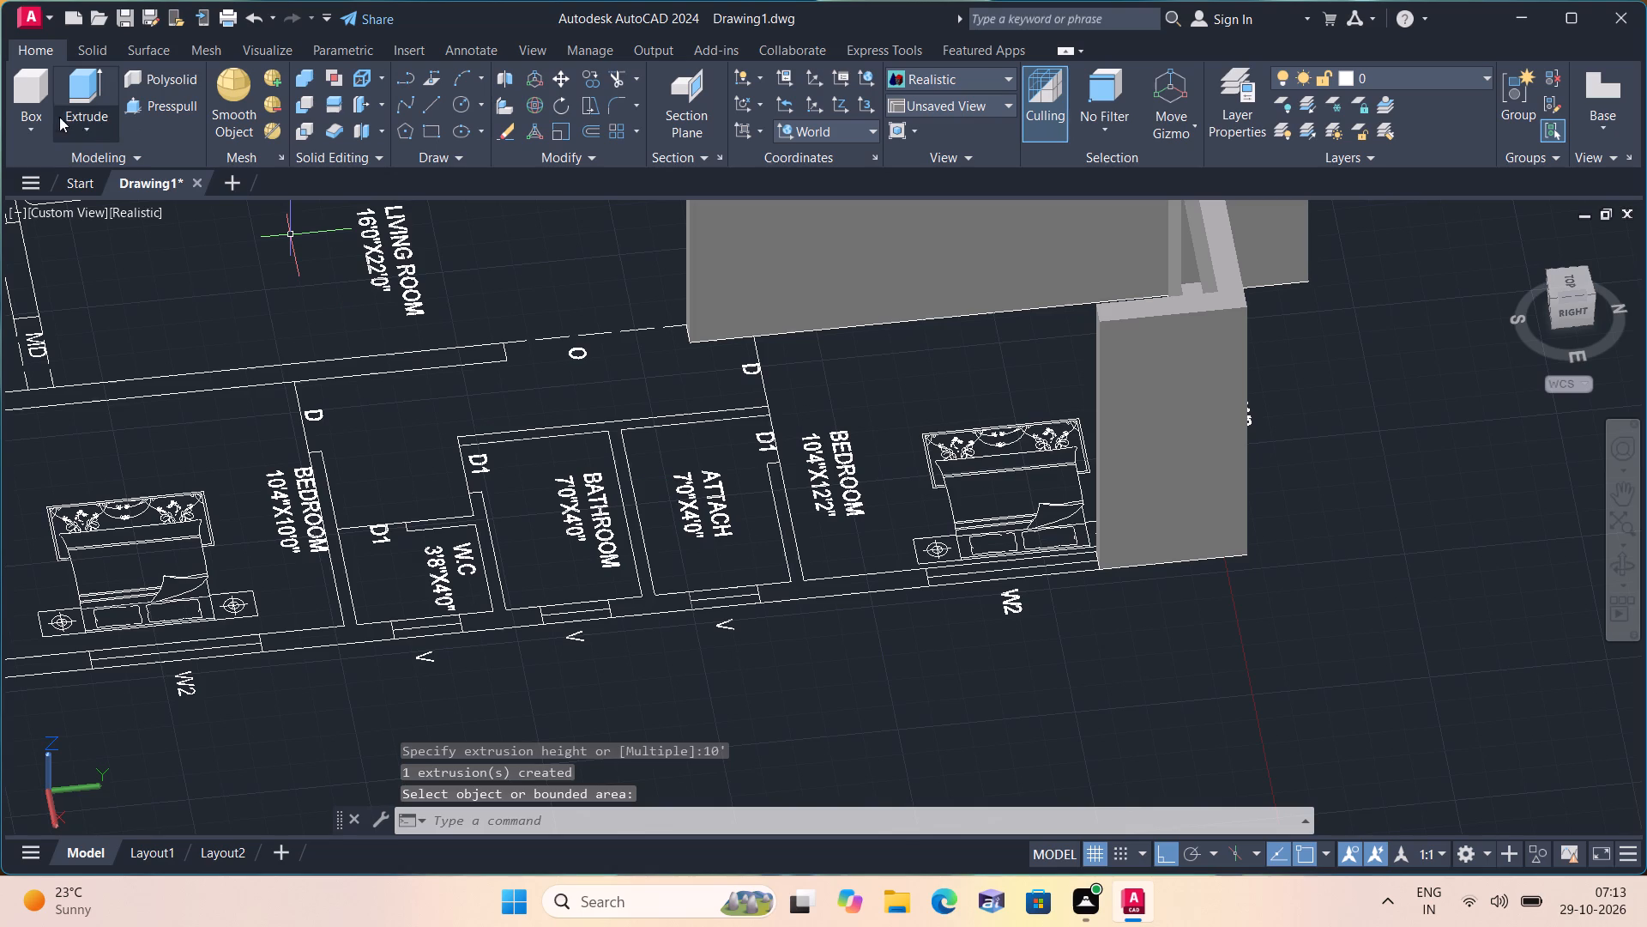
Draw a 3' high box filling the 10'4"x12'2" bedroom's W2 opening between the new corner wall and the attached toilet.
{"action": "left_click", "coordinate": [33, 124]}
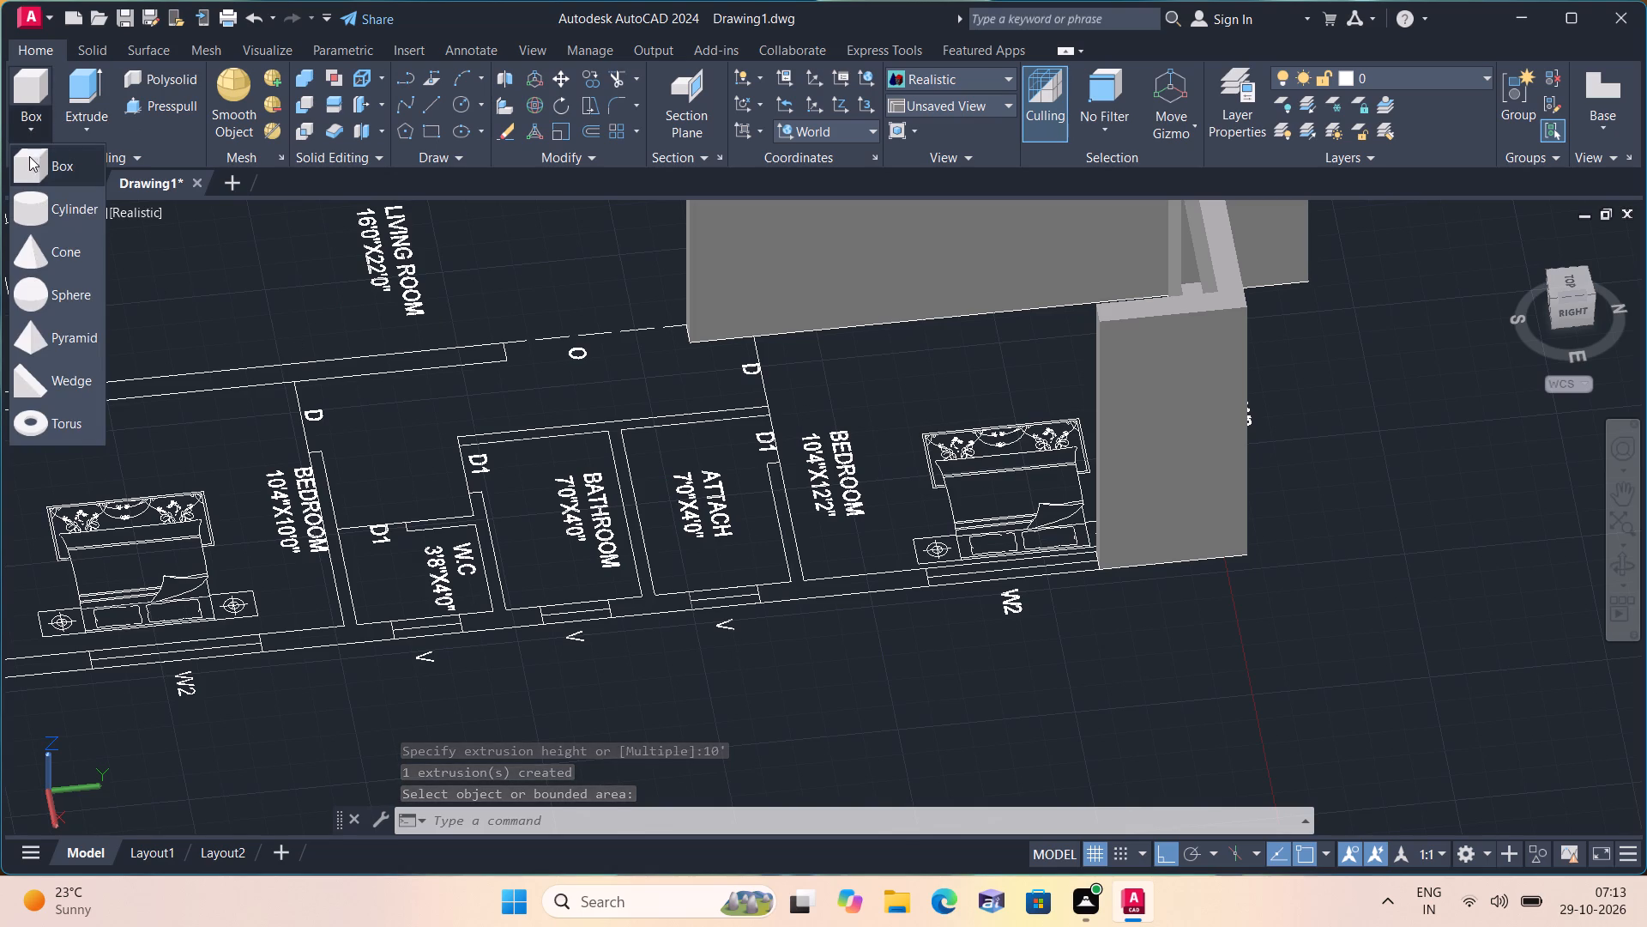
{"action": "left_click", "coordinate": [57, 161]}
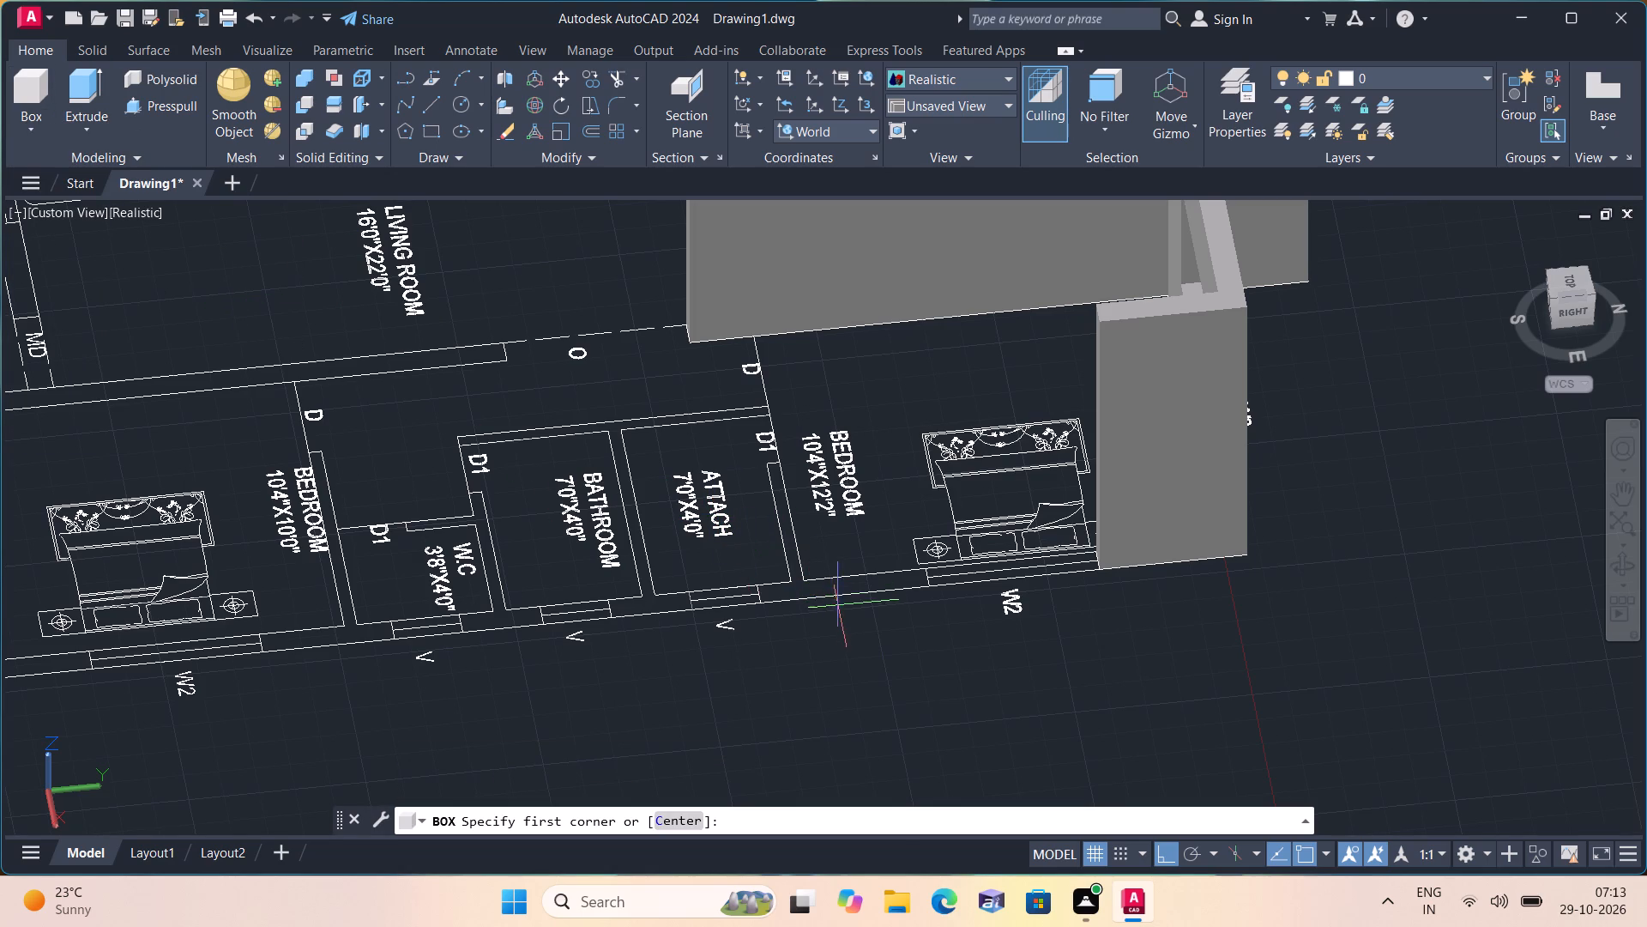
{"action": "scroll", "coordinate": [942, 584], "scroll_direction": "up", "scroll_amount": 2}
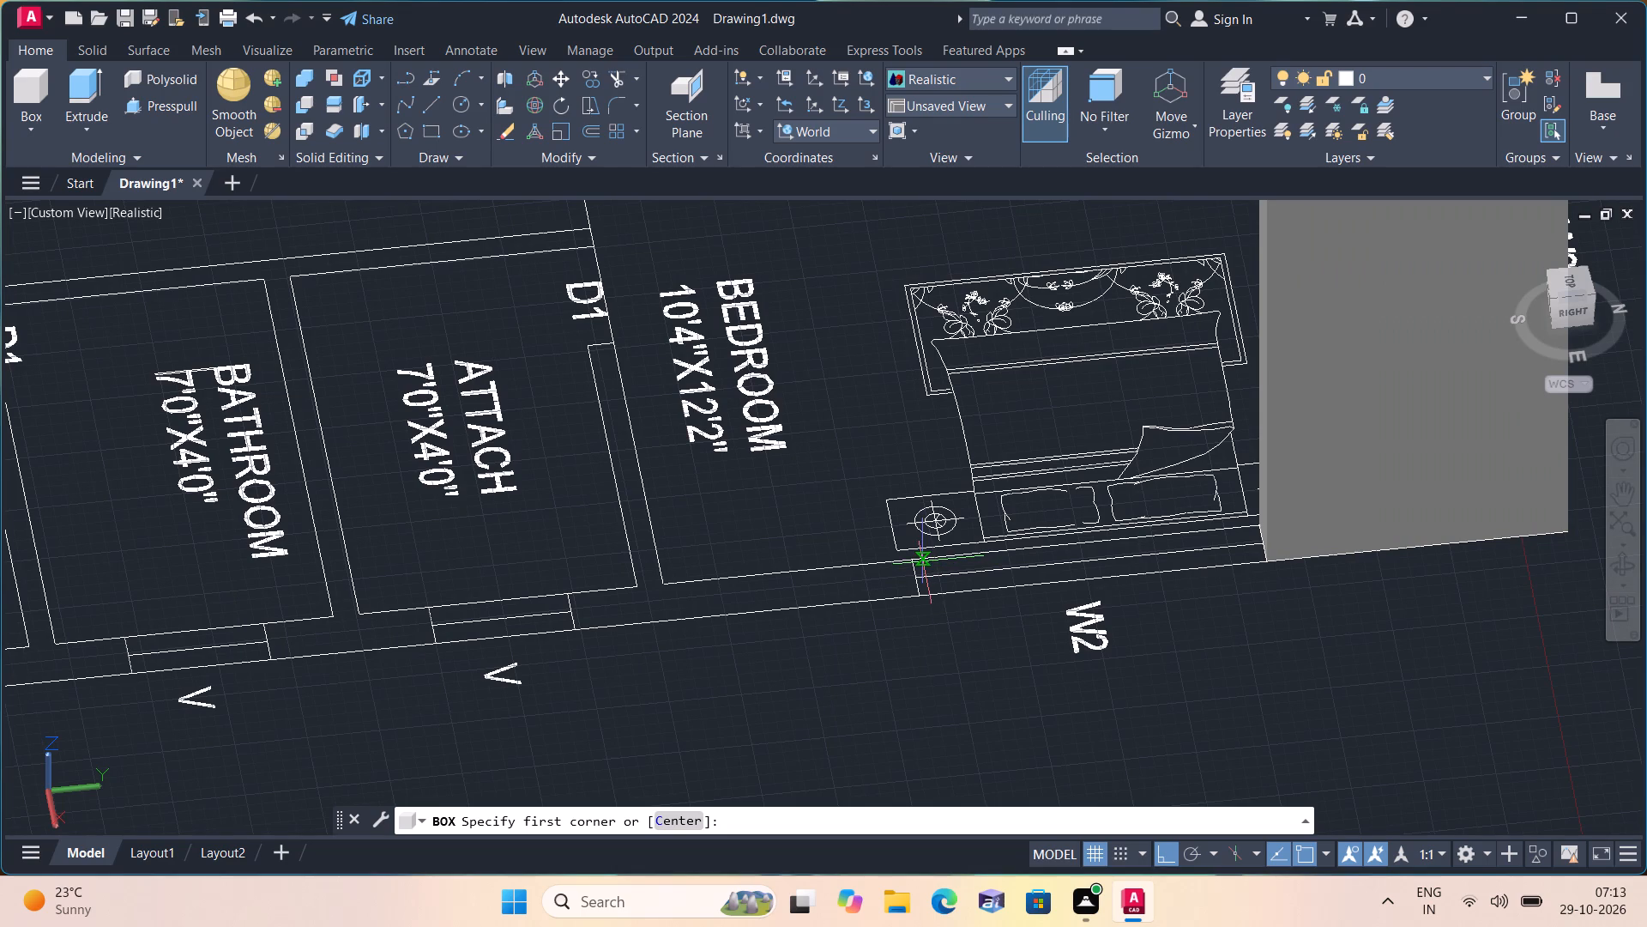
{"action": "left_click", "coordinate": [917, 563]}
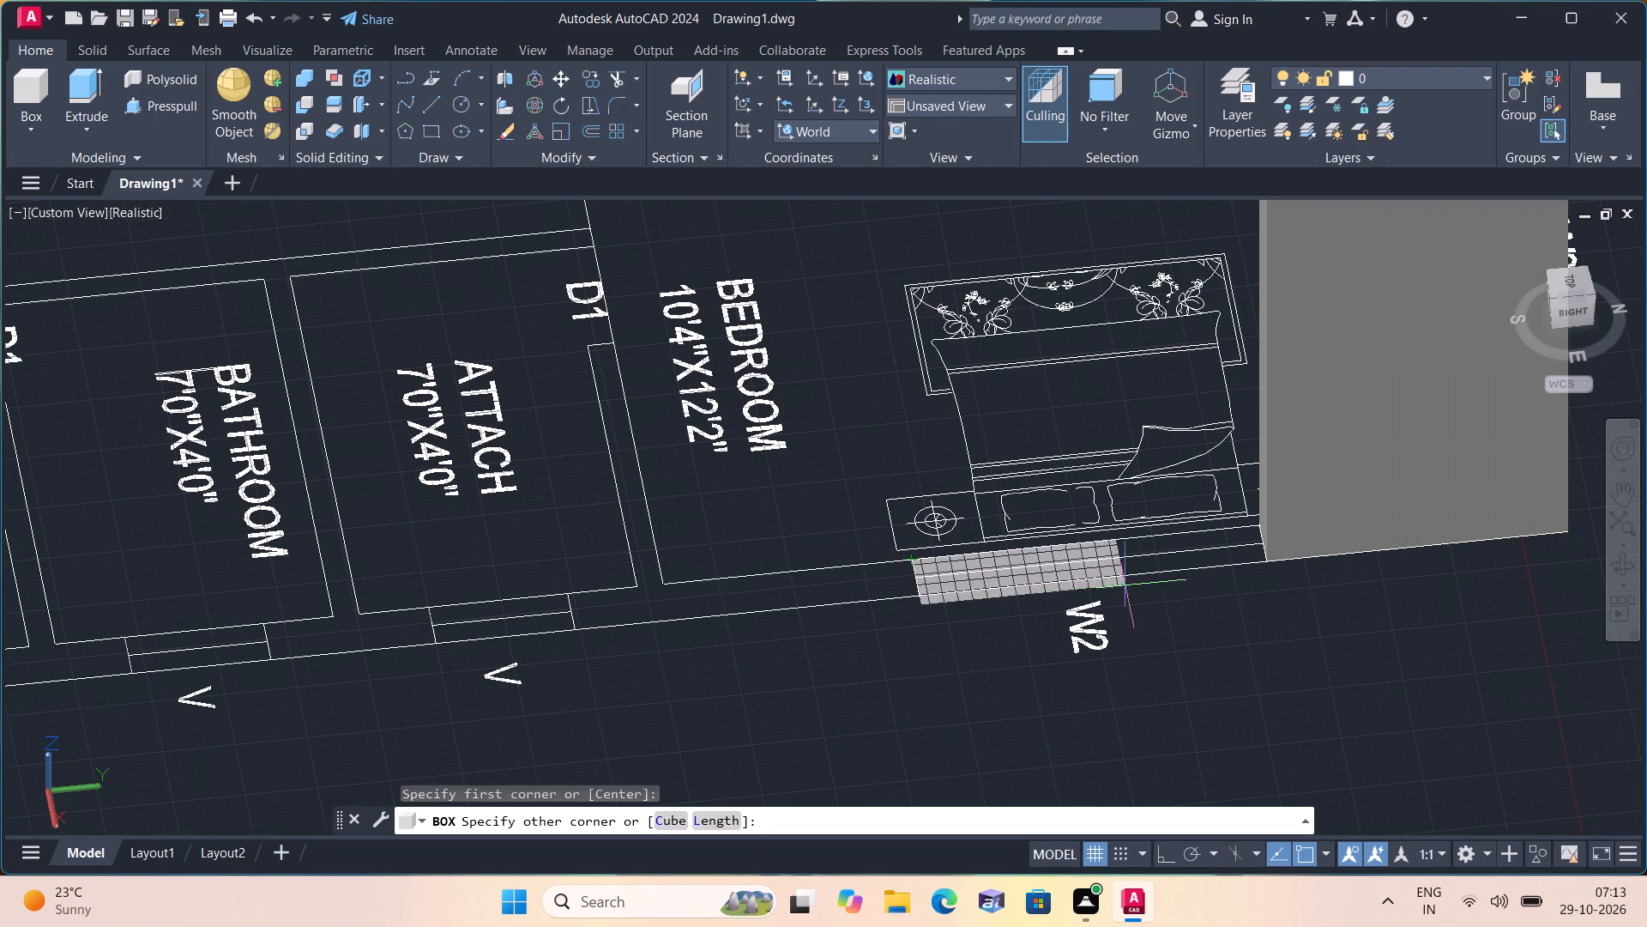
{"action": "left_click", "coordinate": [1270, 557]}
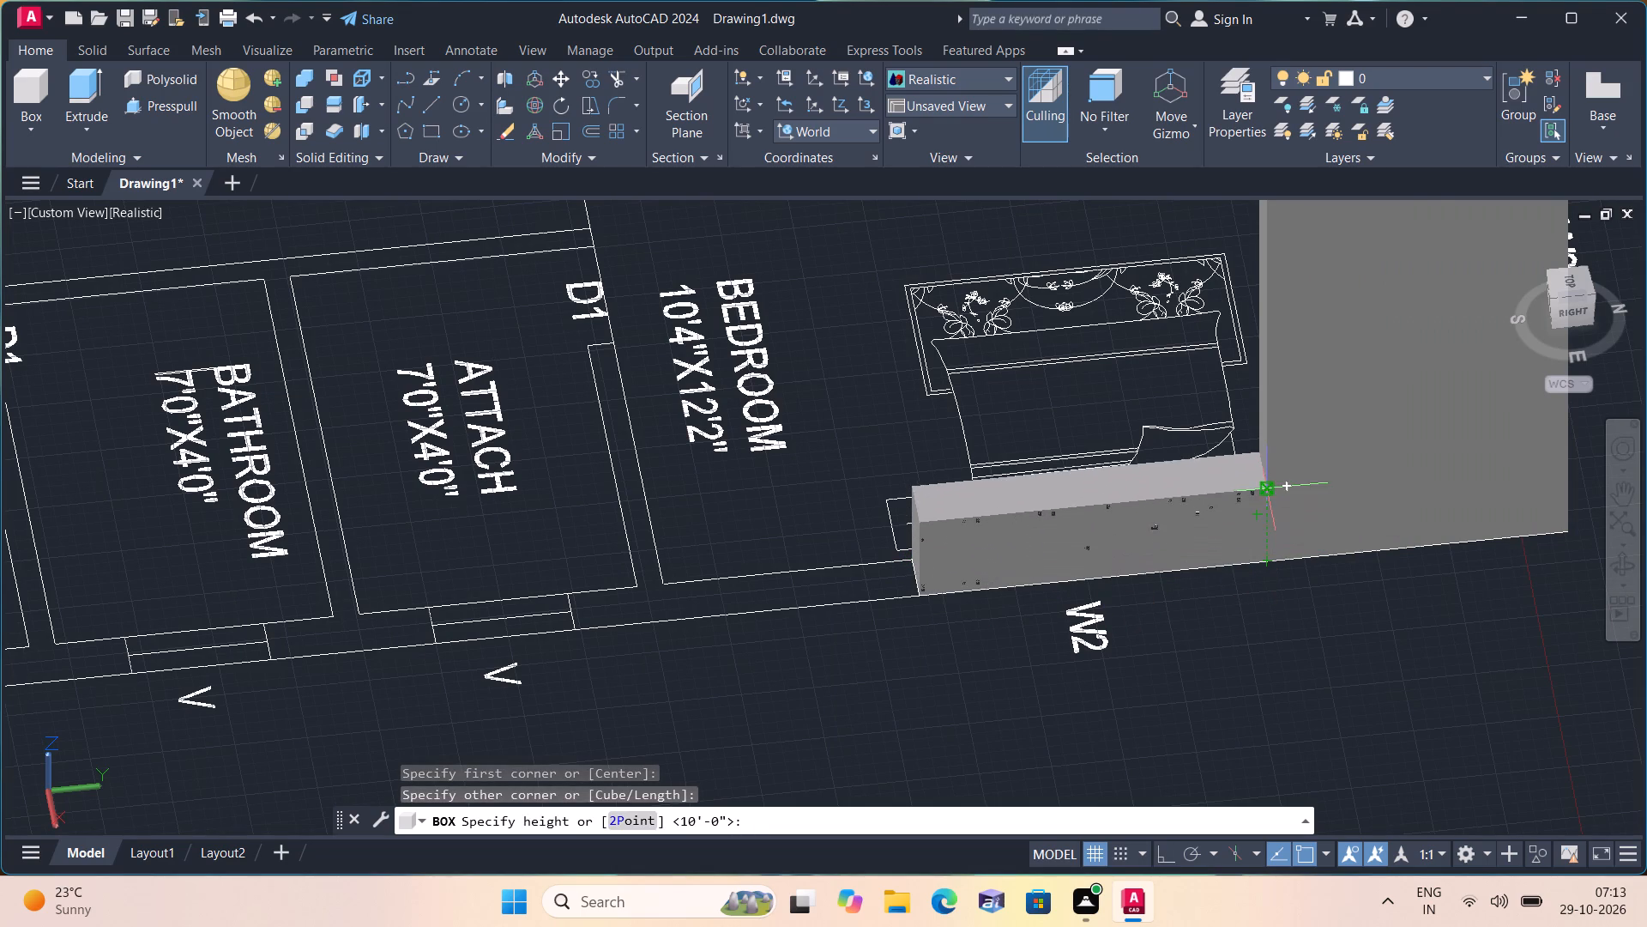
{"action": "scroll", "coordinate": [1273, 486], "scroll_direction": "down", "scroll_amount": 2}
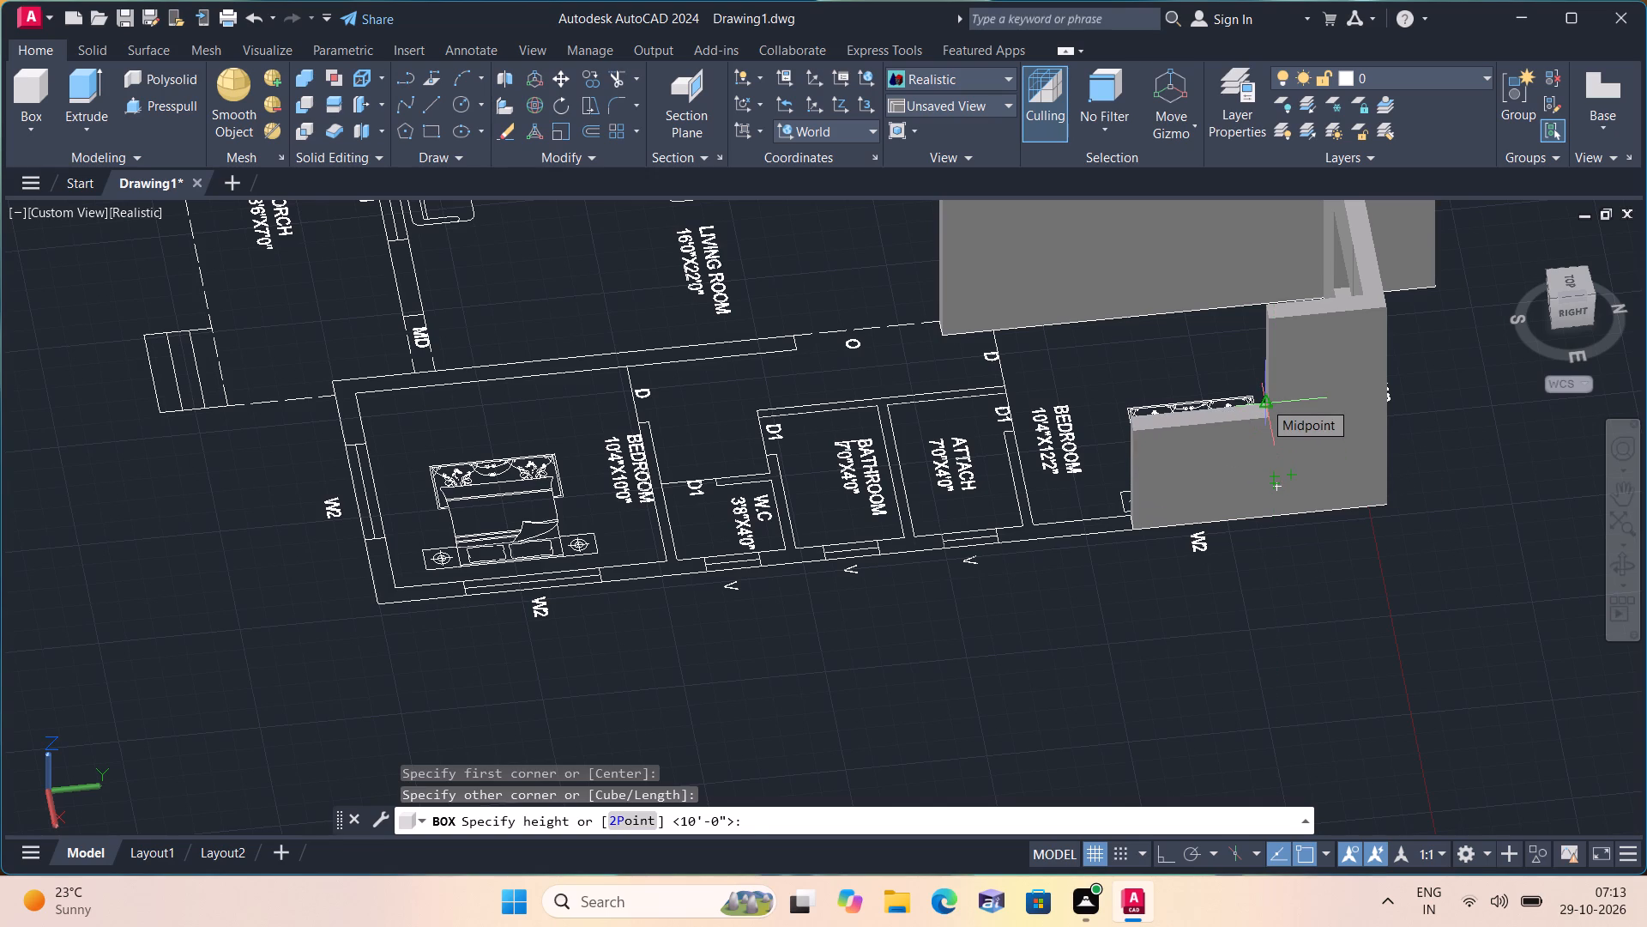
{"action": "type", "text": "3'"}
{"action": "key", "text": "space"}
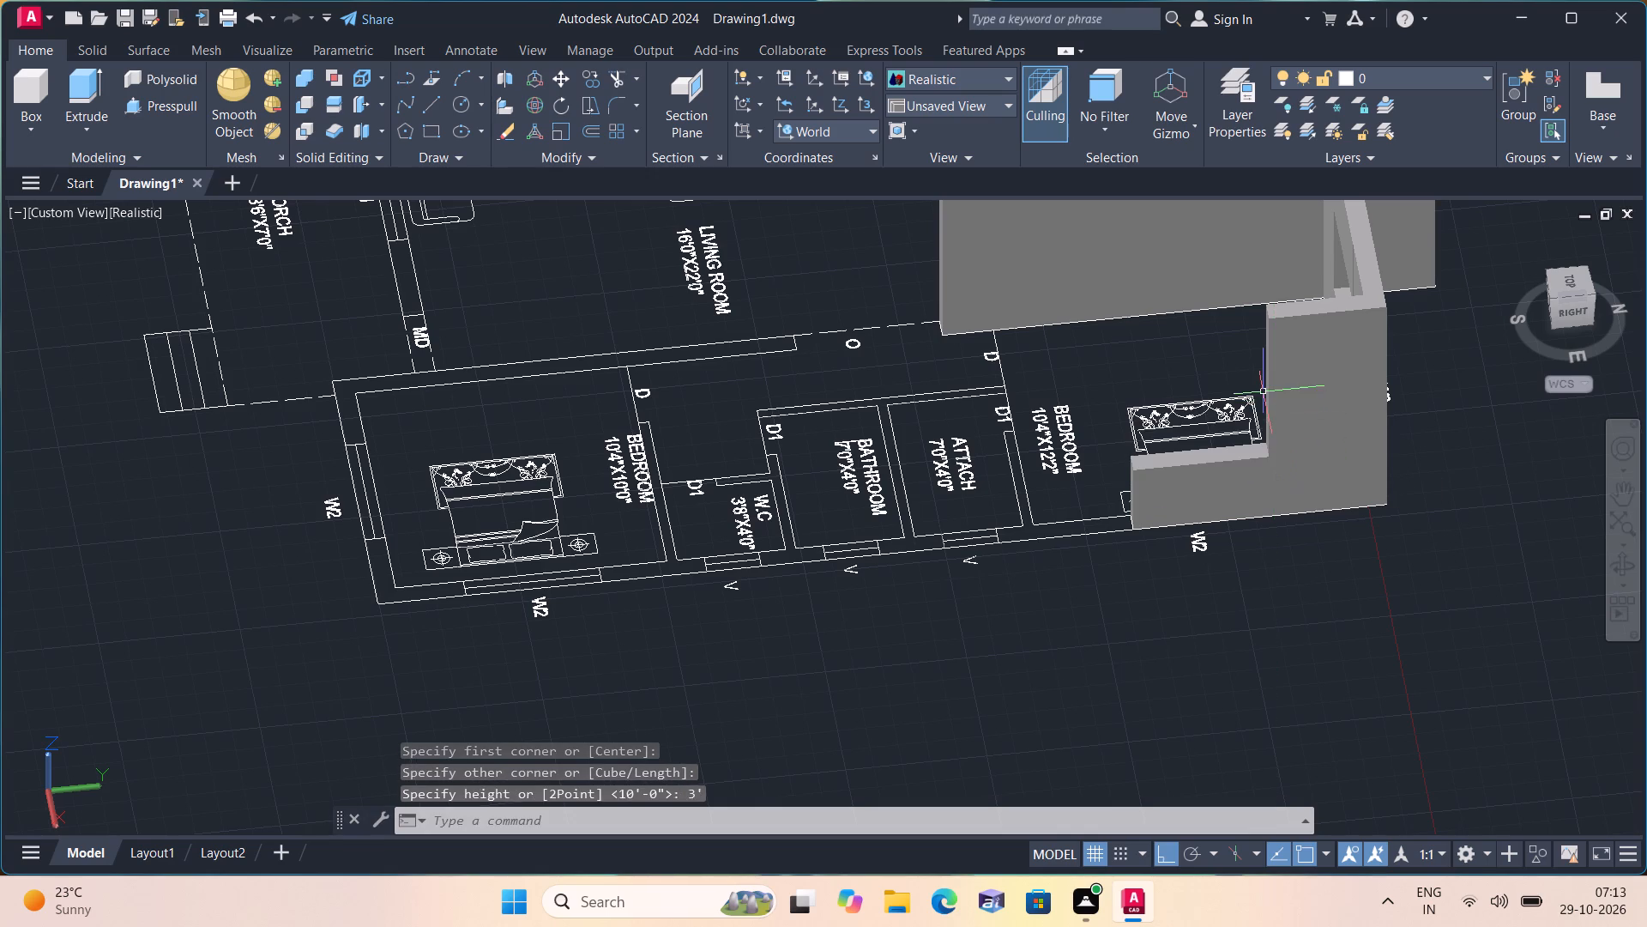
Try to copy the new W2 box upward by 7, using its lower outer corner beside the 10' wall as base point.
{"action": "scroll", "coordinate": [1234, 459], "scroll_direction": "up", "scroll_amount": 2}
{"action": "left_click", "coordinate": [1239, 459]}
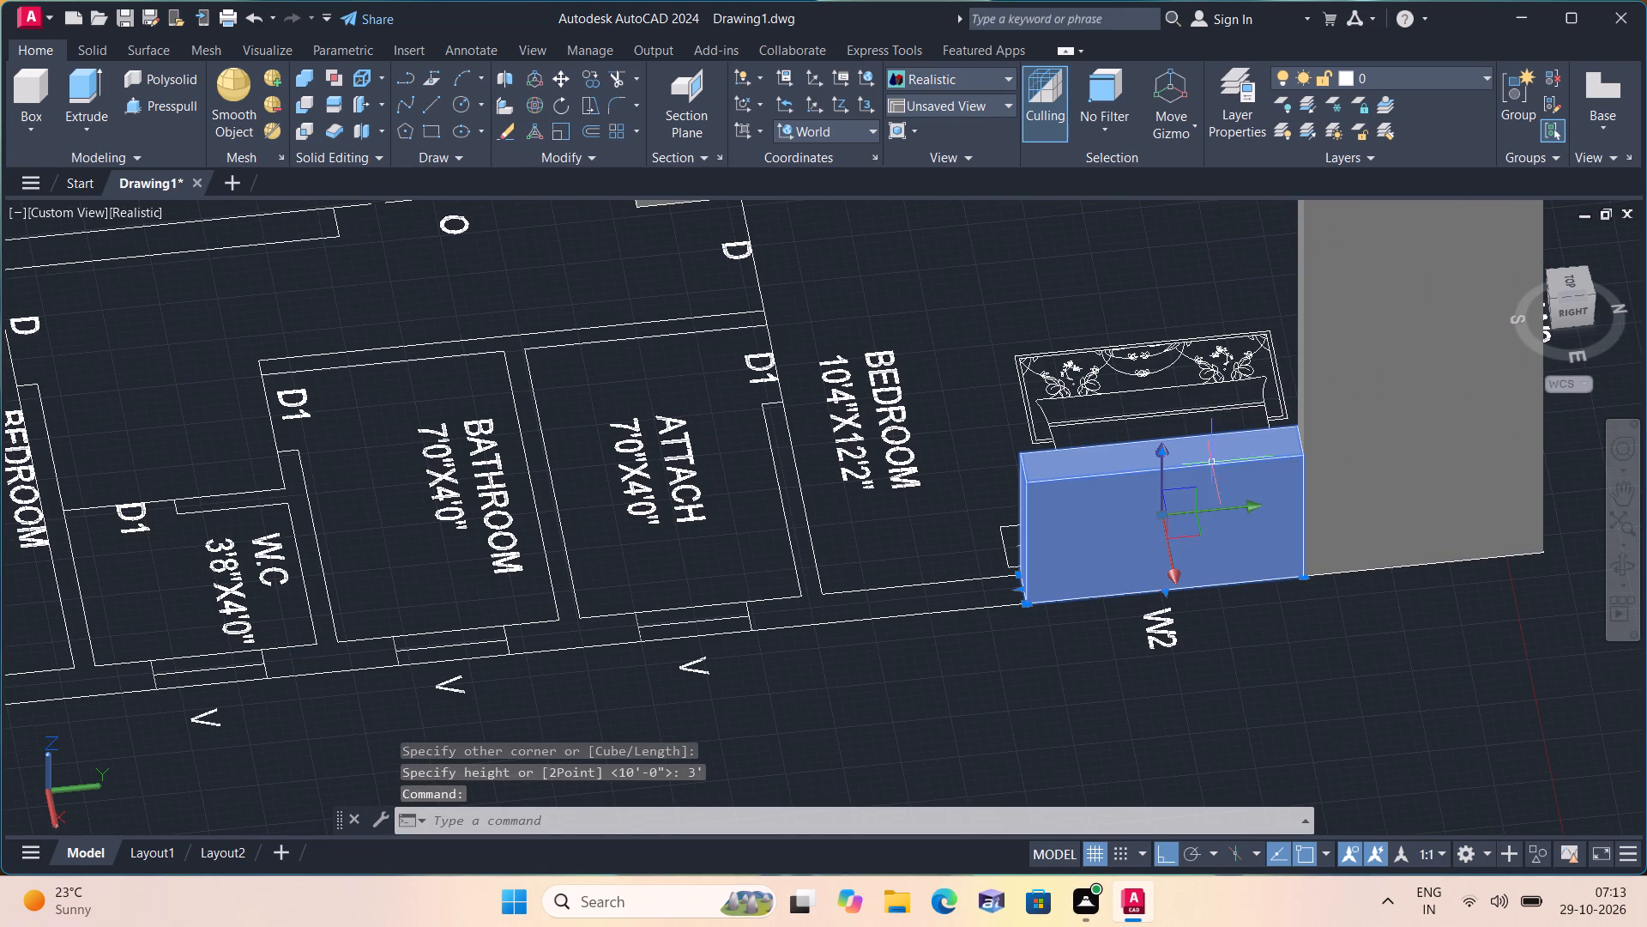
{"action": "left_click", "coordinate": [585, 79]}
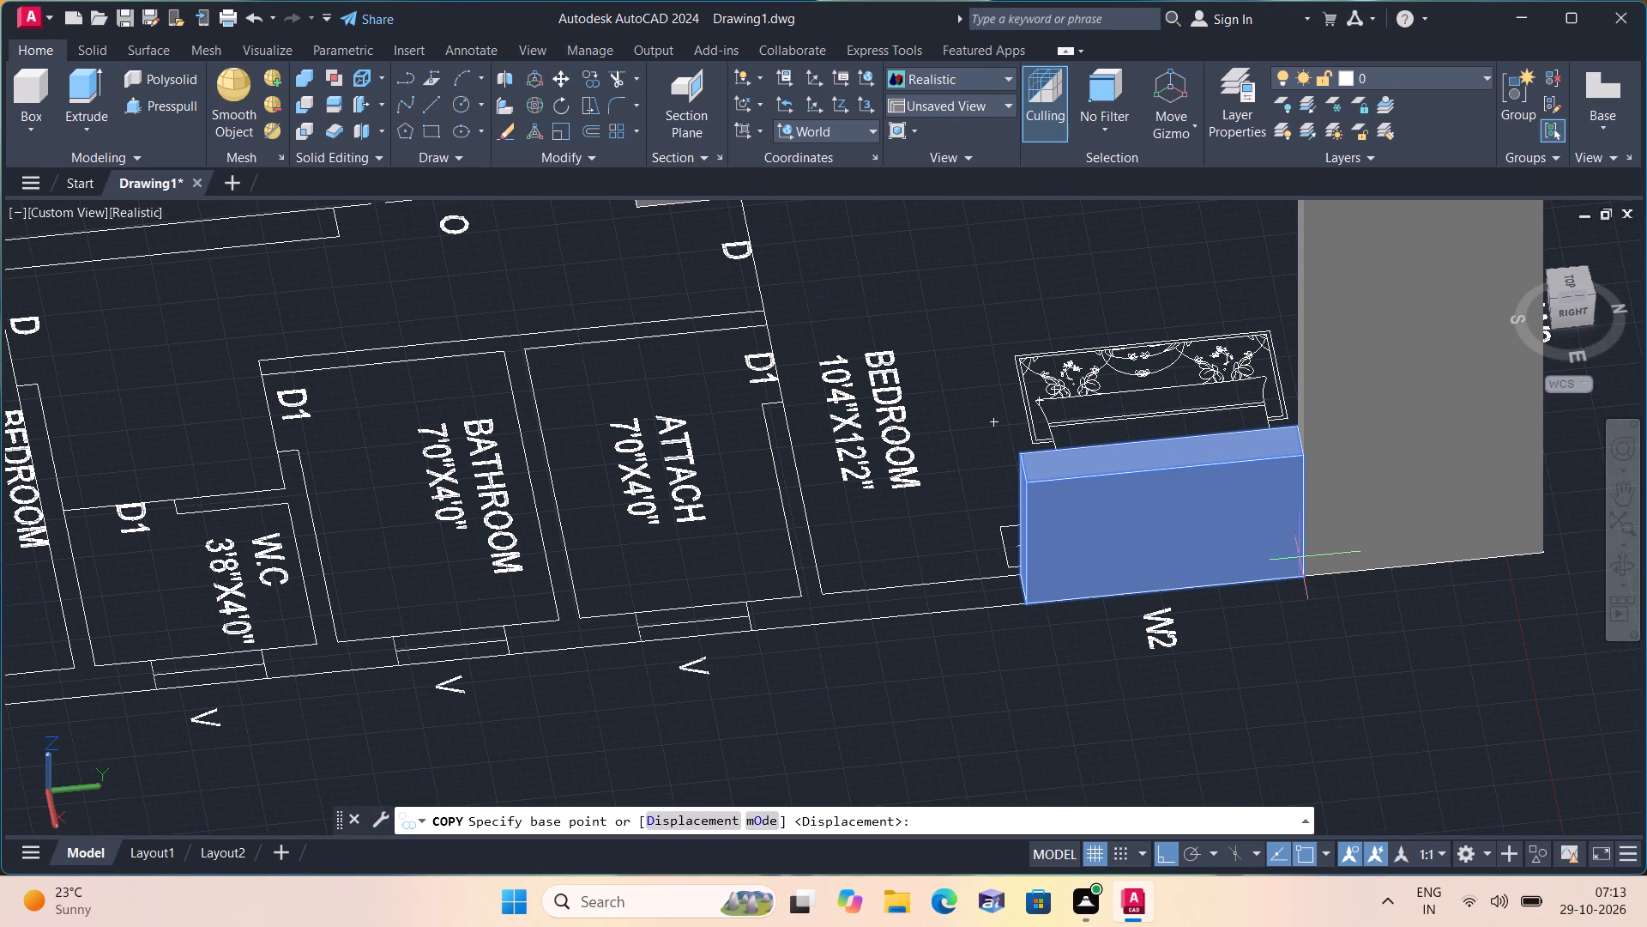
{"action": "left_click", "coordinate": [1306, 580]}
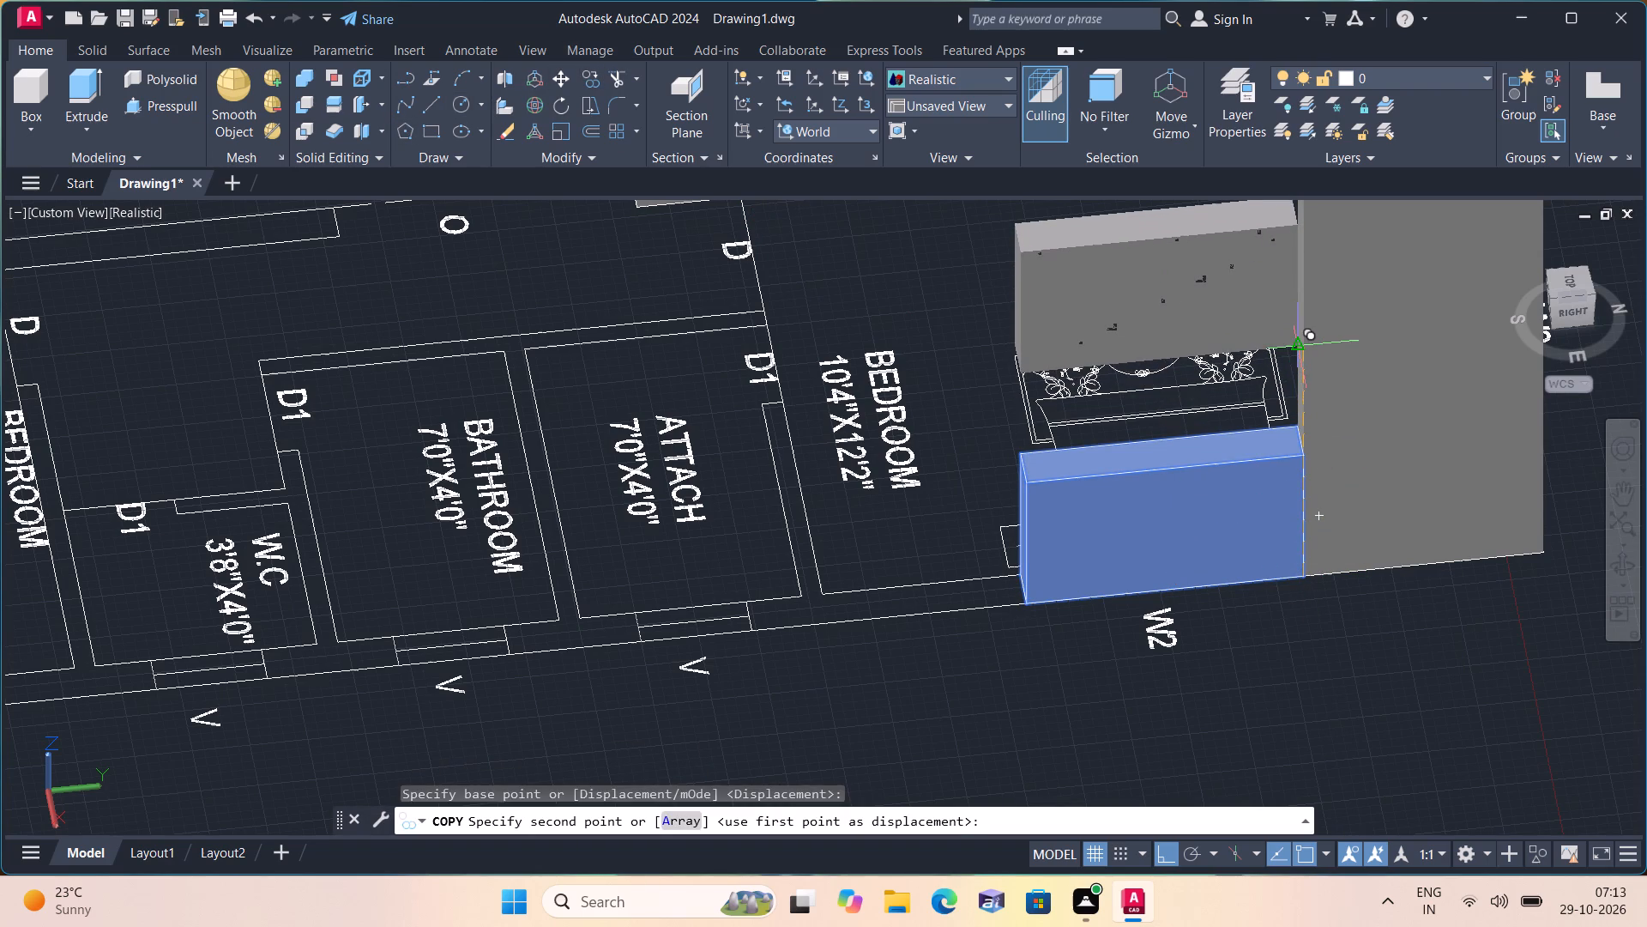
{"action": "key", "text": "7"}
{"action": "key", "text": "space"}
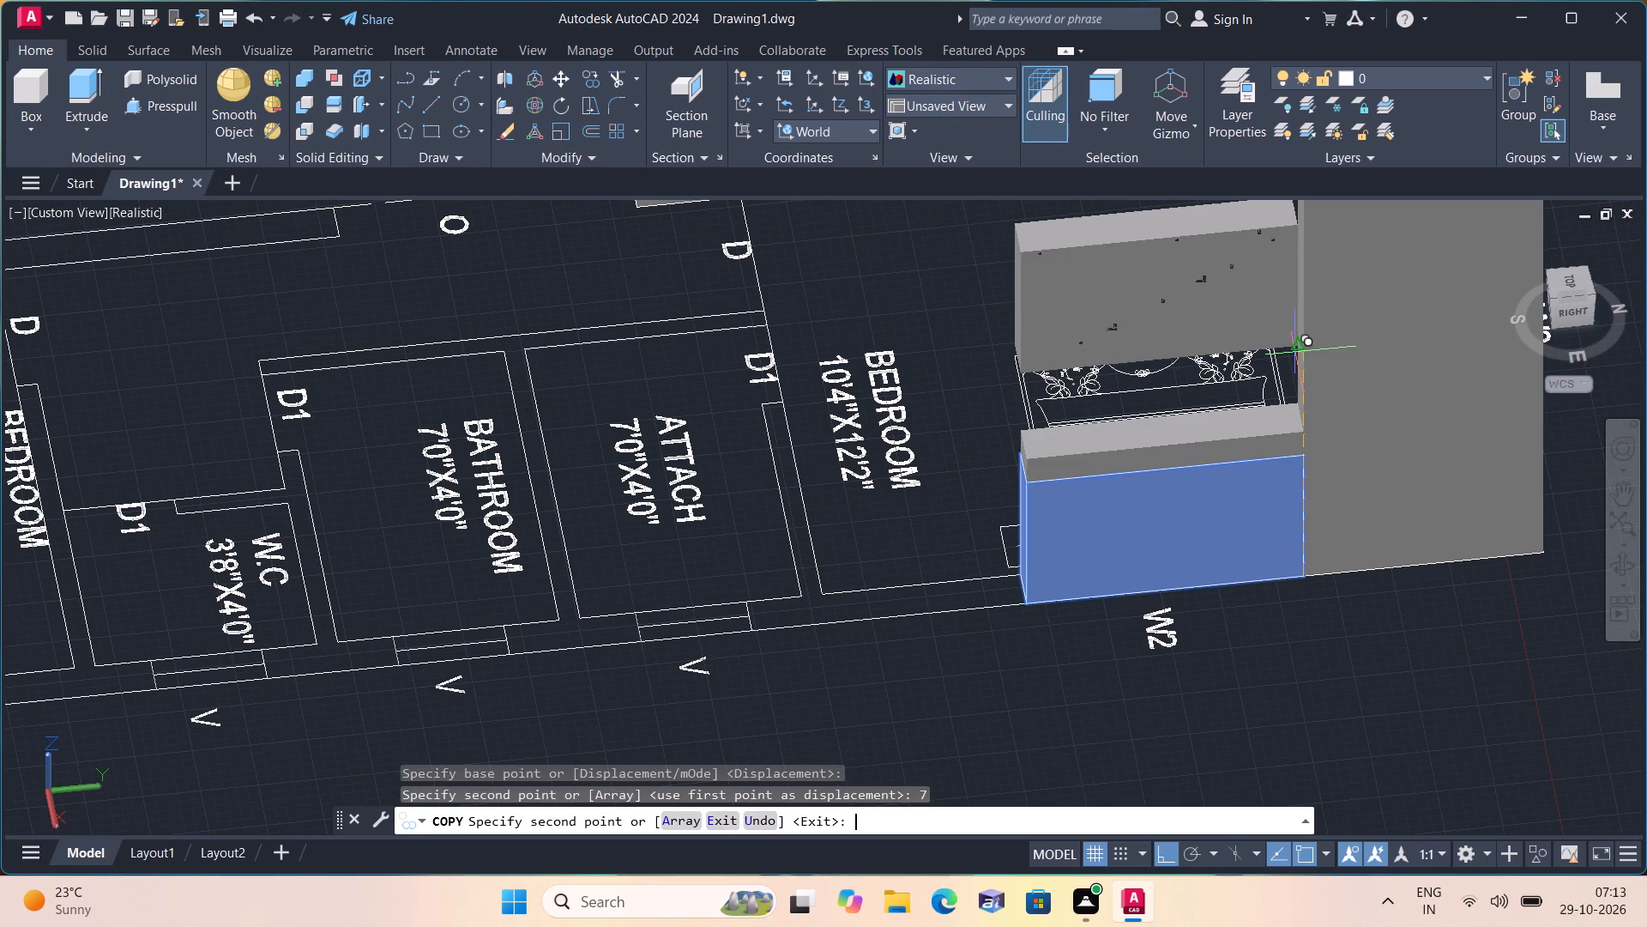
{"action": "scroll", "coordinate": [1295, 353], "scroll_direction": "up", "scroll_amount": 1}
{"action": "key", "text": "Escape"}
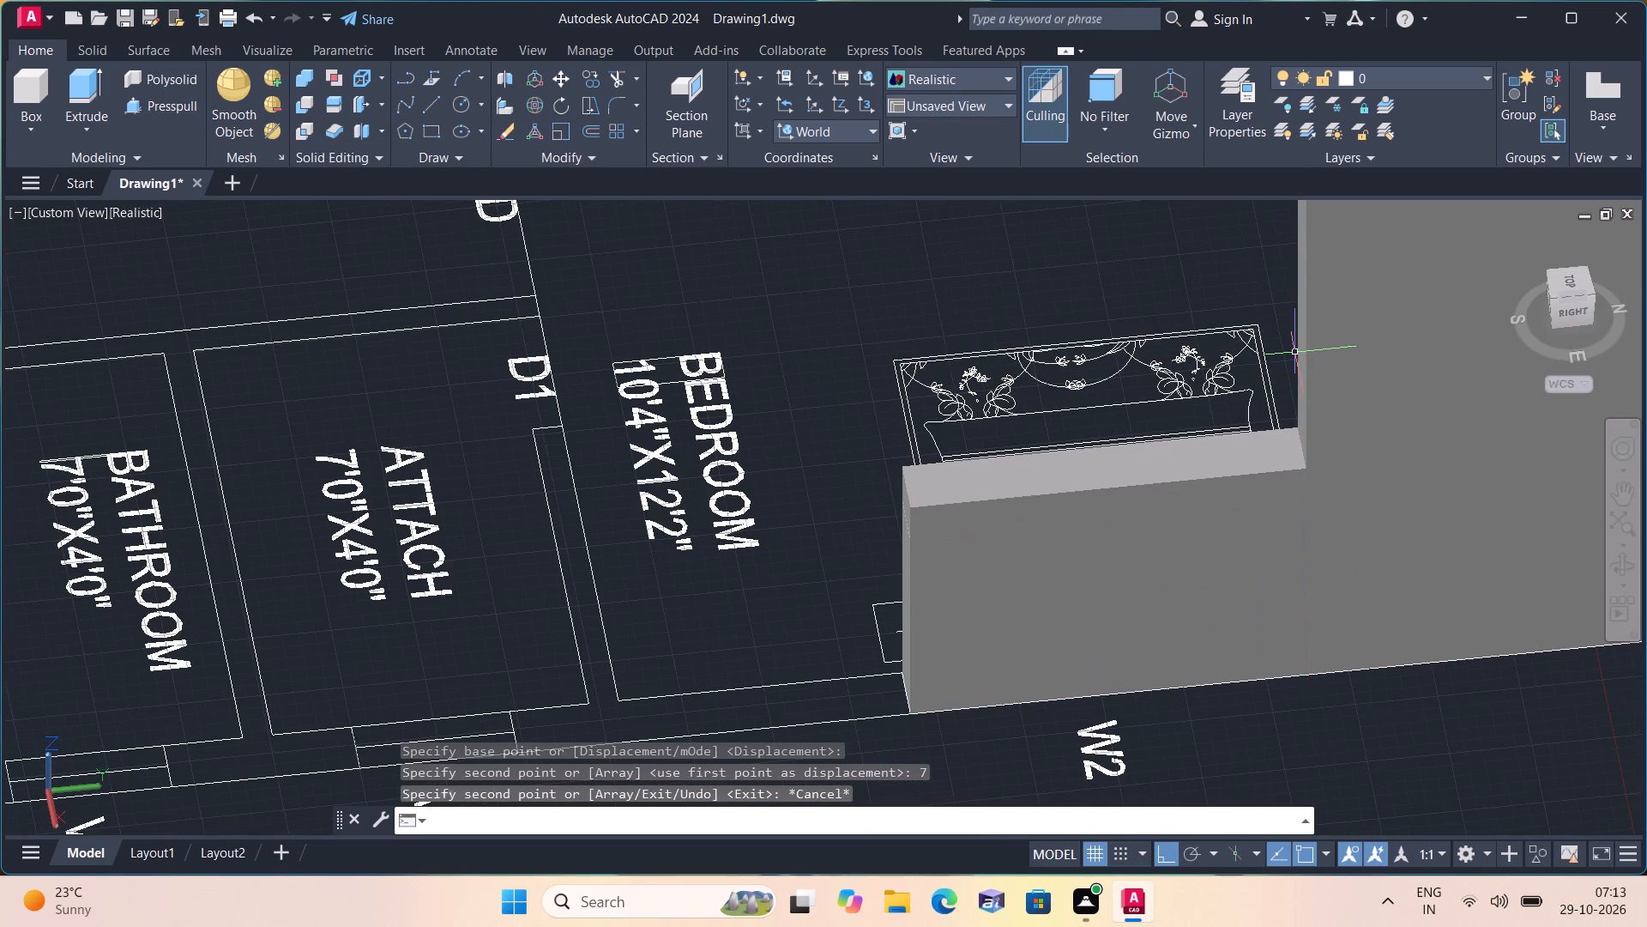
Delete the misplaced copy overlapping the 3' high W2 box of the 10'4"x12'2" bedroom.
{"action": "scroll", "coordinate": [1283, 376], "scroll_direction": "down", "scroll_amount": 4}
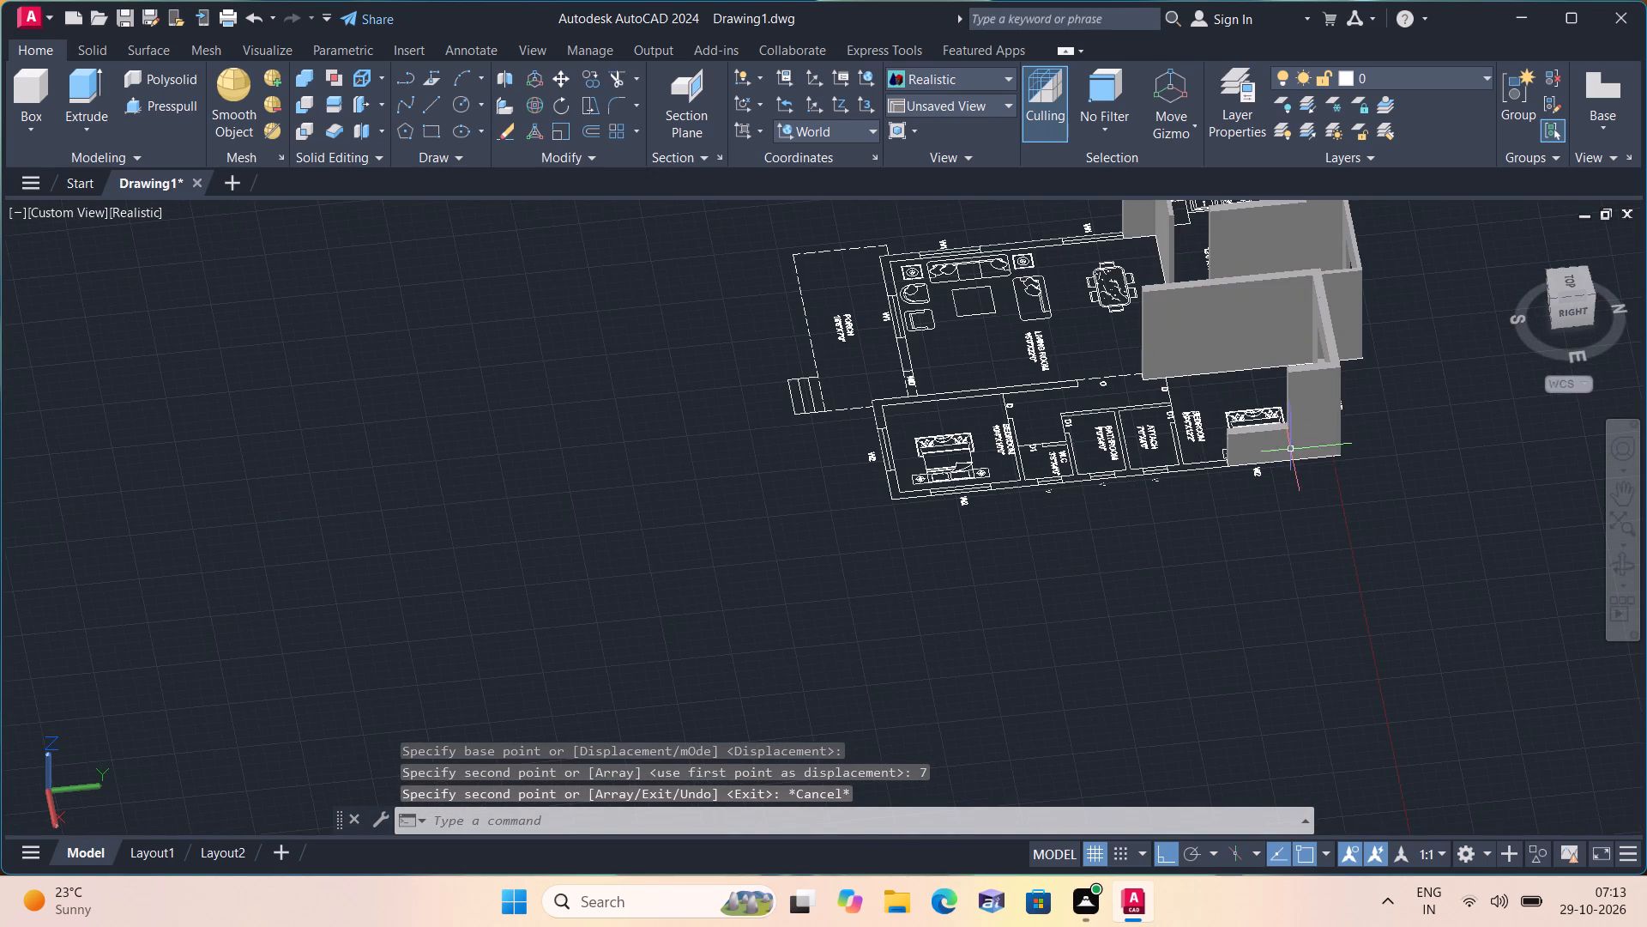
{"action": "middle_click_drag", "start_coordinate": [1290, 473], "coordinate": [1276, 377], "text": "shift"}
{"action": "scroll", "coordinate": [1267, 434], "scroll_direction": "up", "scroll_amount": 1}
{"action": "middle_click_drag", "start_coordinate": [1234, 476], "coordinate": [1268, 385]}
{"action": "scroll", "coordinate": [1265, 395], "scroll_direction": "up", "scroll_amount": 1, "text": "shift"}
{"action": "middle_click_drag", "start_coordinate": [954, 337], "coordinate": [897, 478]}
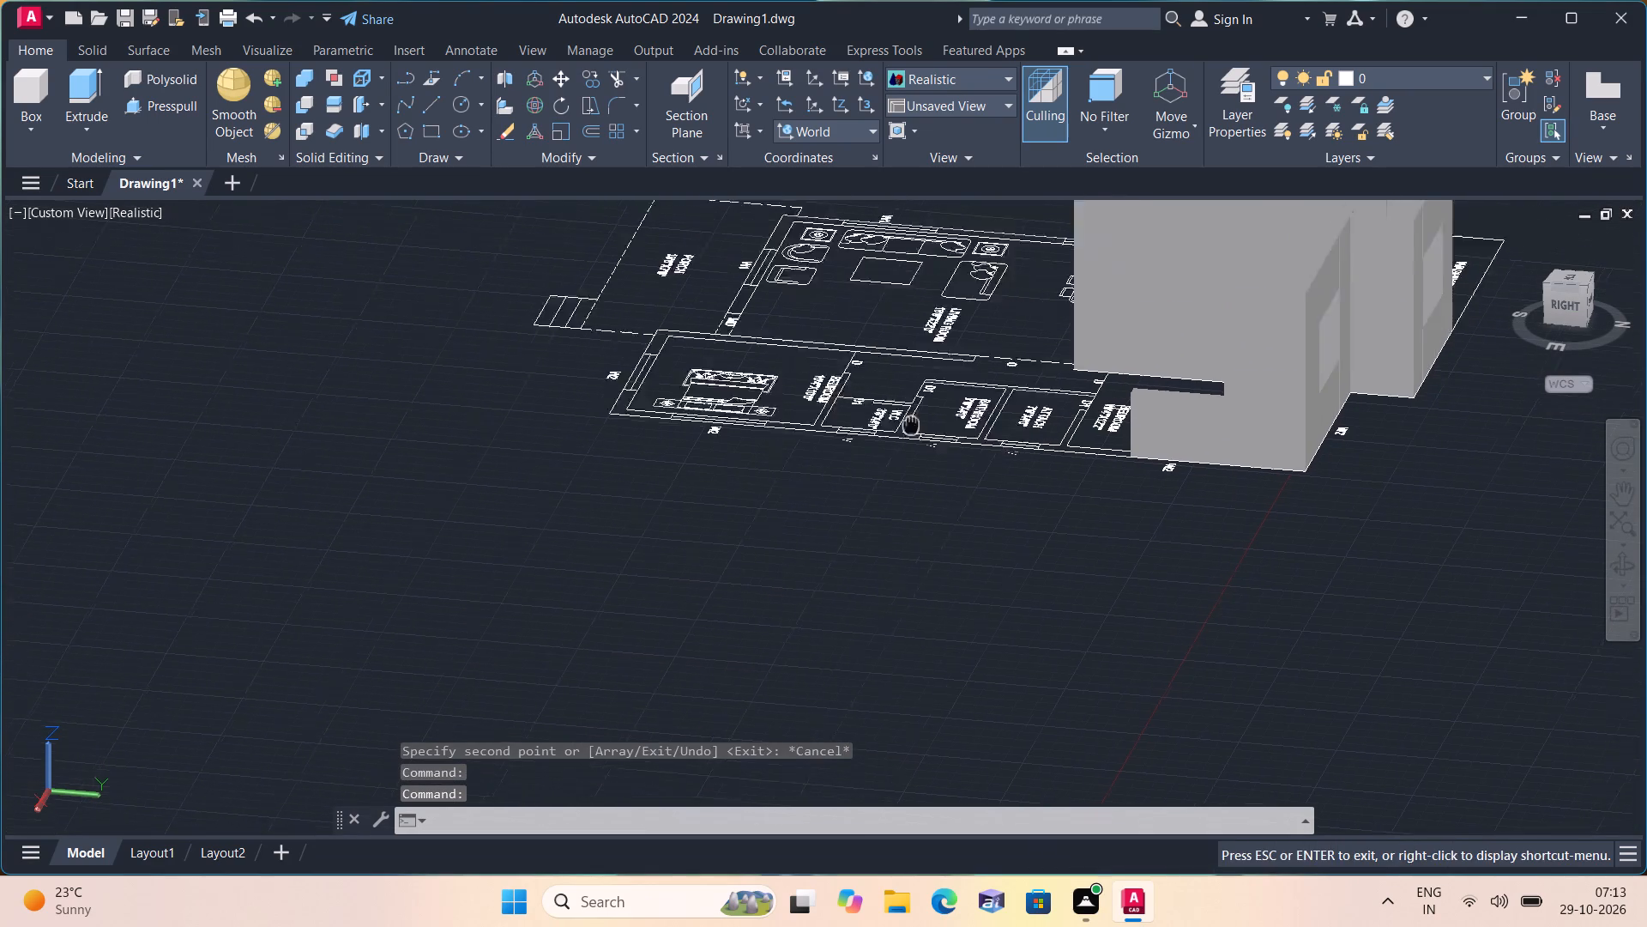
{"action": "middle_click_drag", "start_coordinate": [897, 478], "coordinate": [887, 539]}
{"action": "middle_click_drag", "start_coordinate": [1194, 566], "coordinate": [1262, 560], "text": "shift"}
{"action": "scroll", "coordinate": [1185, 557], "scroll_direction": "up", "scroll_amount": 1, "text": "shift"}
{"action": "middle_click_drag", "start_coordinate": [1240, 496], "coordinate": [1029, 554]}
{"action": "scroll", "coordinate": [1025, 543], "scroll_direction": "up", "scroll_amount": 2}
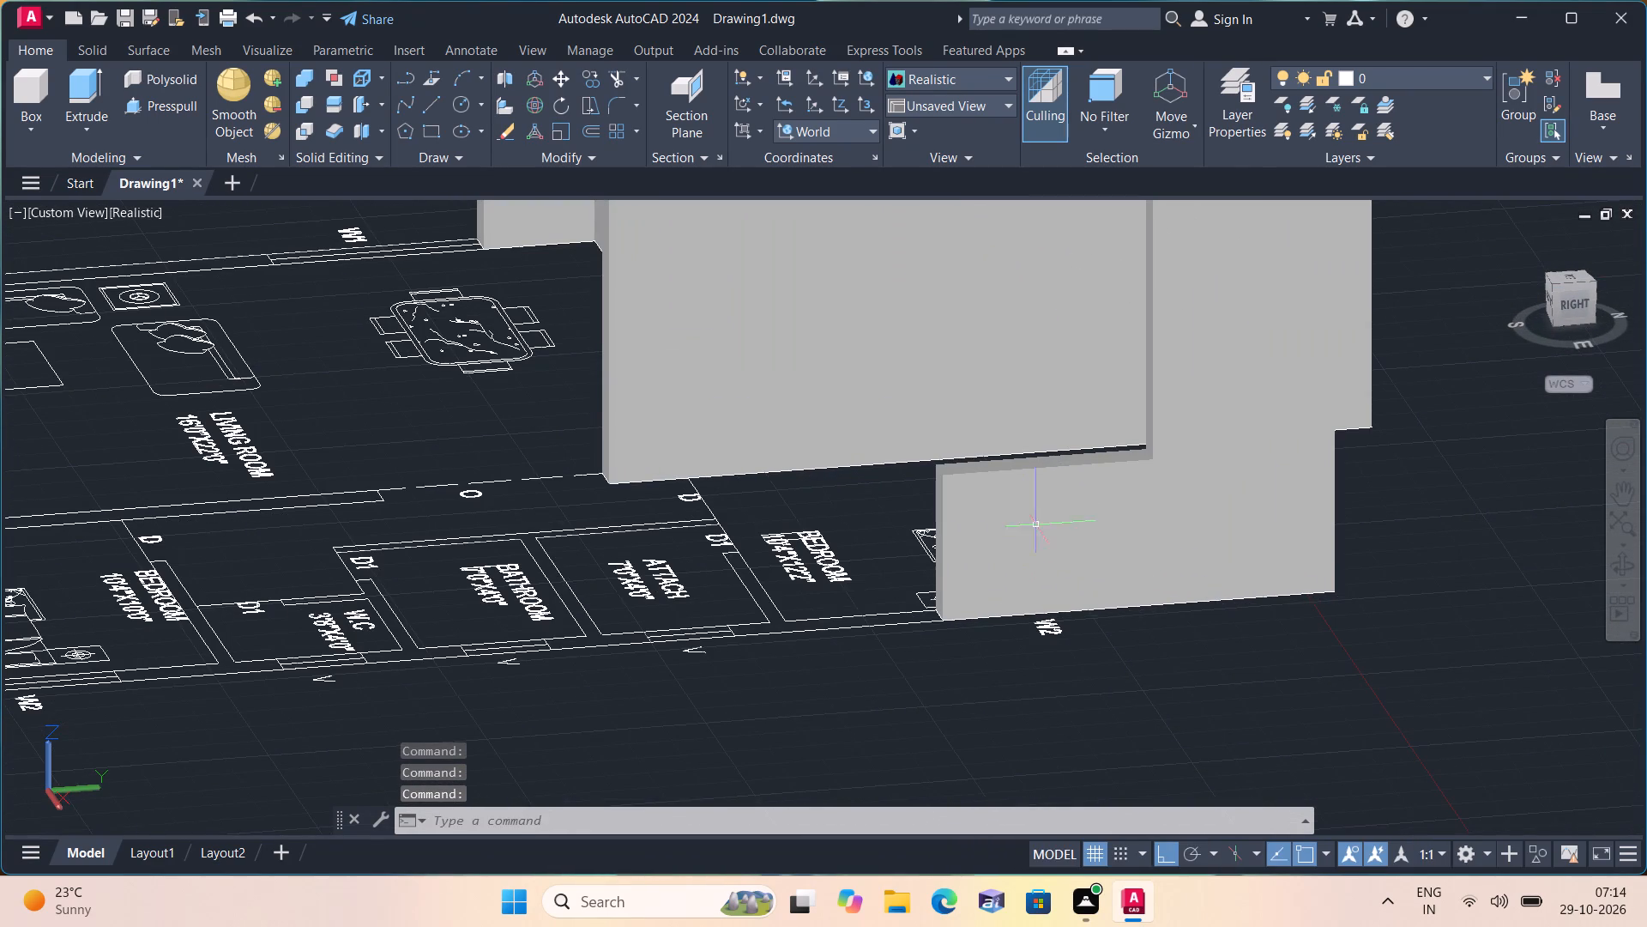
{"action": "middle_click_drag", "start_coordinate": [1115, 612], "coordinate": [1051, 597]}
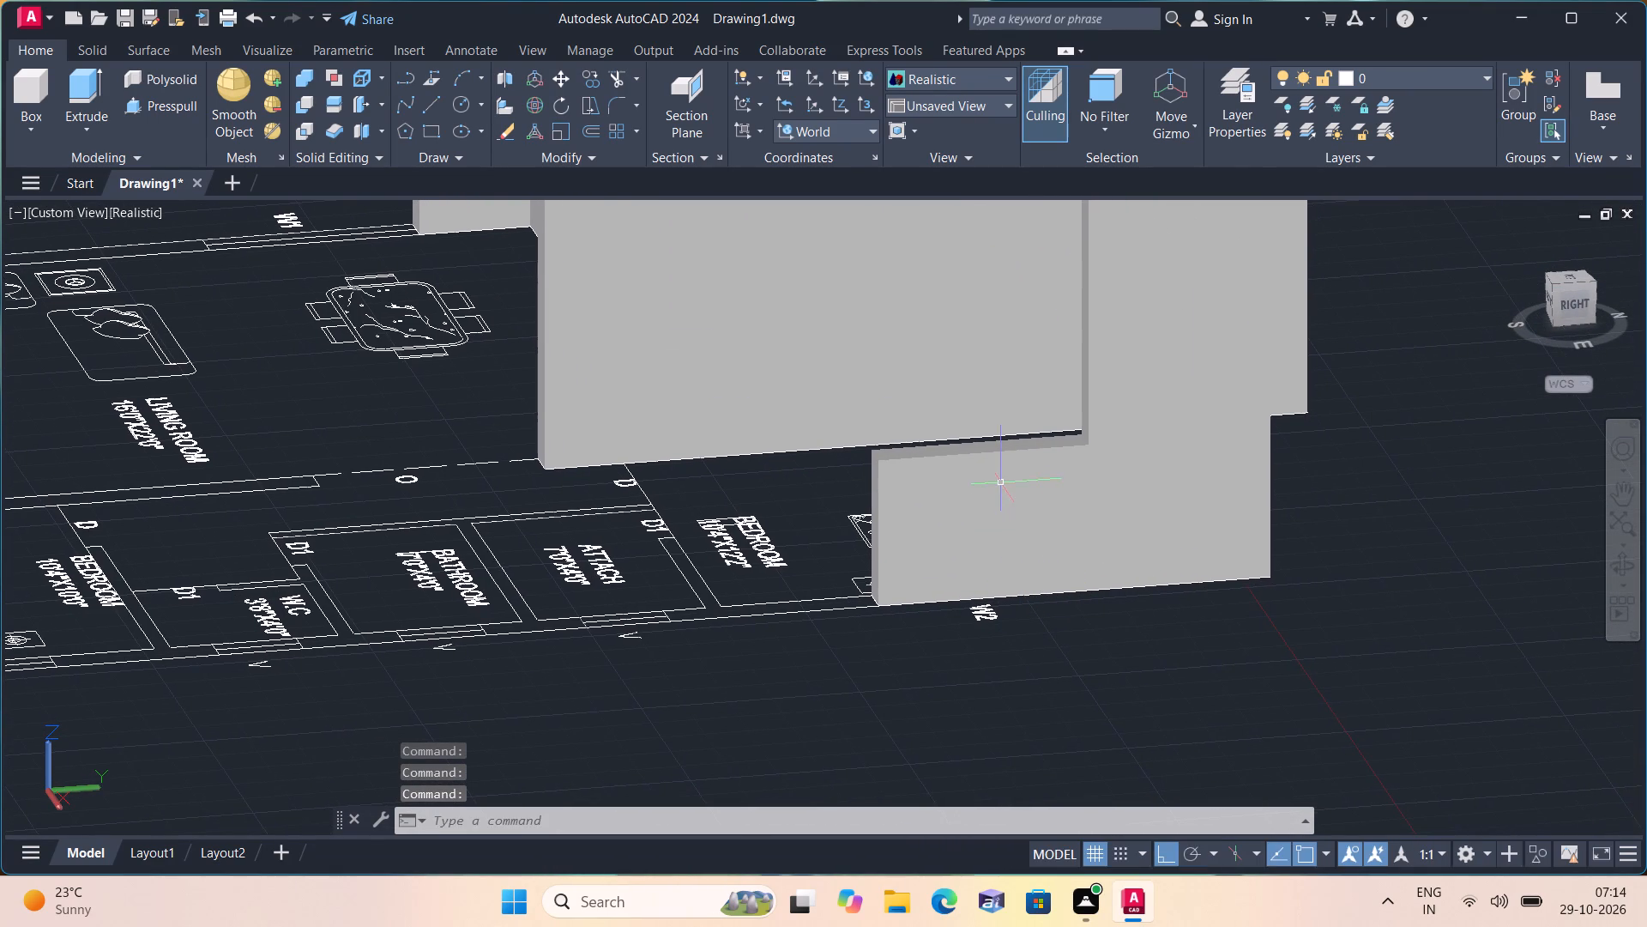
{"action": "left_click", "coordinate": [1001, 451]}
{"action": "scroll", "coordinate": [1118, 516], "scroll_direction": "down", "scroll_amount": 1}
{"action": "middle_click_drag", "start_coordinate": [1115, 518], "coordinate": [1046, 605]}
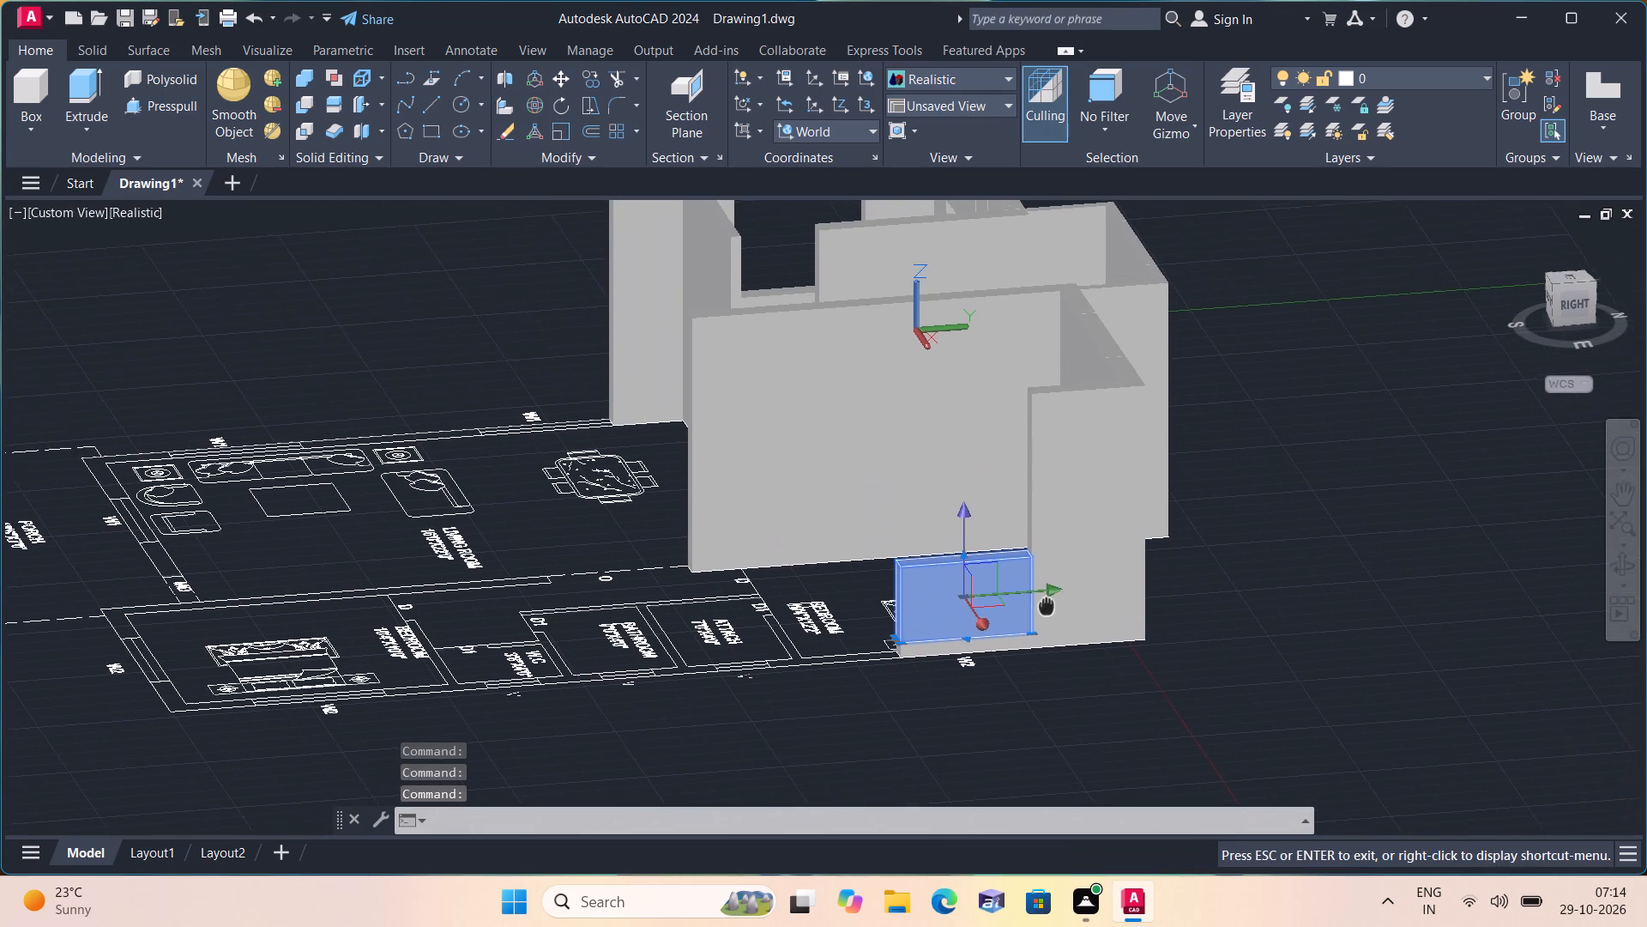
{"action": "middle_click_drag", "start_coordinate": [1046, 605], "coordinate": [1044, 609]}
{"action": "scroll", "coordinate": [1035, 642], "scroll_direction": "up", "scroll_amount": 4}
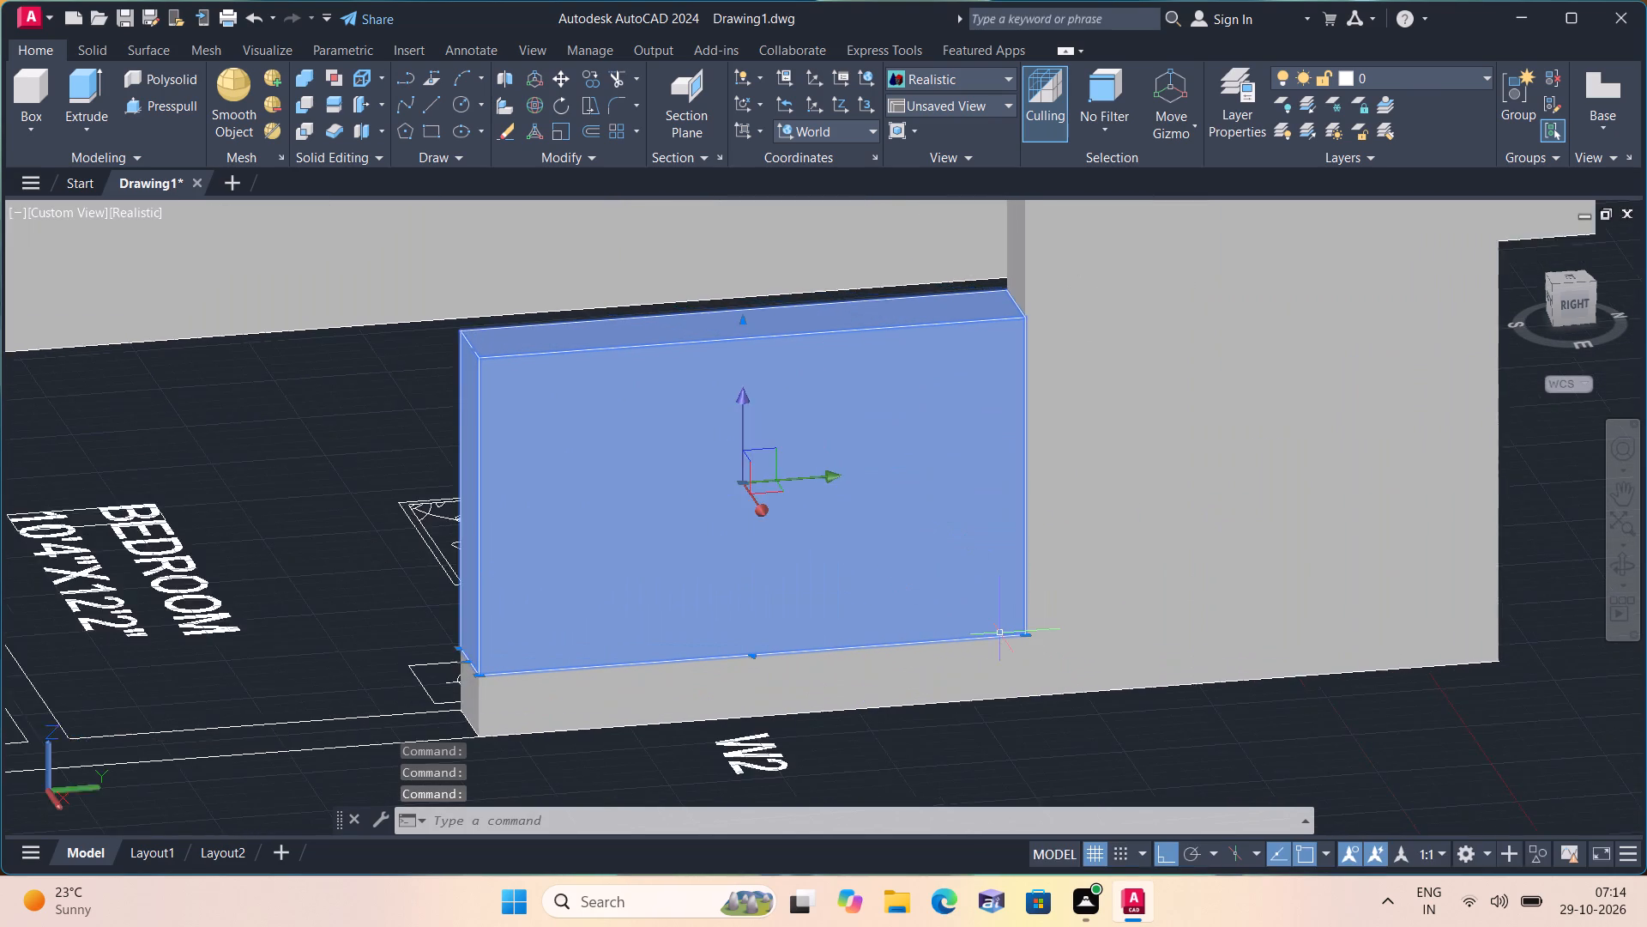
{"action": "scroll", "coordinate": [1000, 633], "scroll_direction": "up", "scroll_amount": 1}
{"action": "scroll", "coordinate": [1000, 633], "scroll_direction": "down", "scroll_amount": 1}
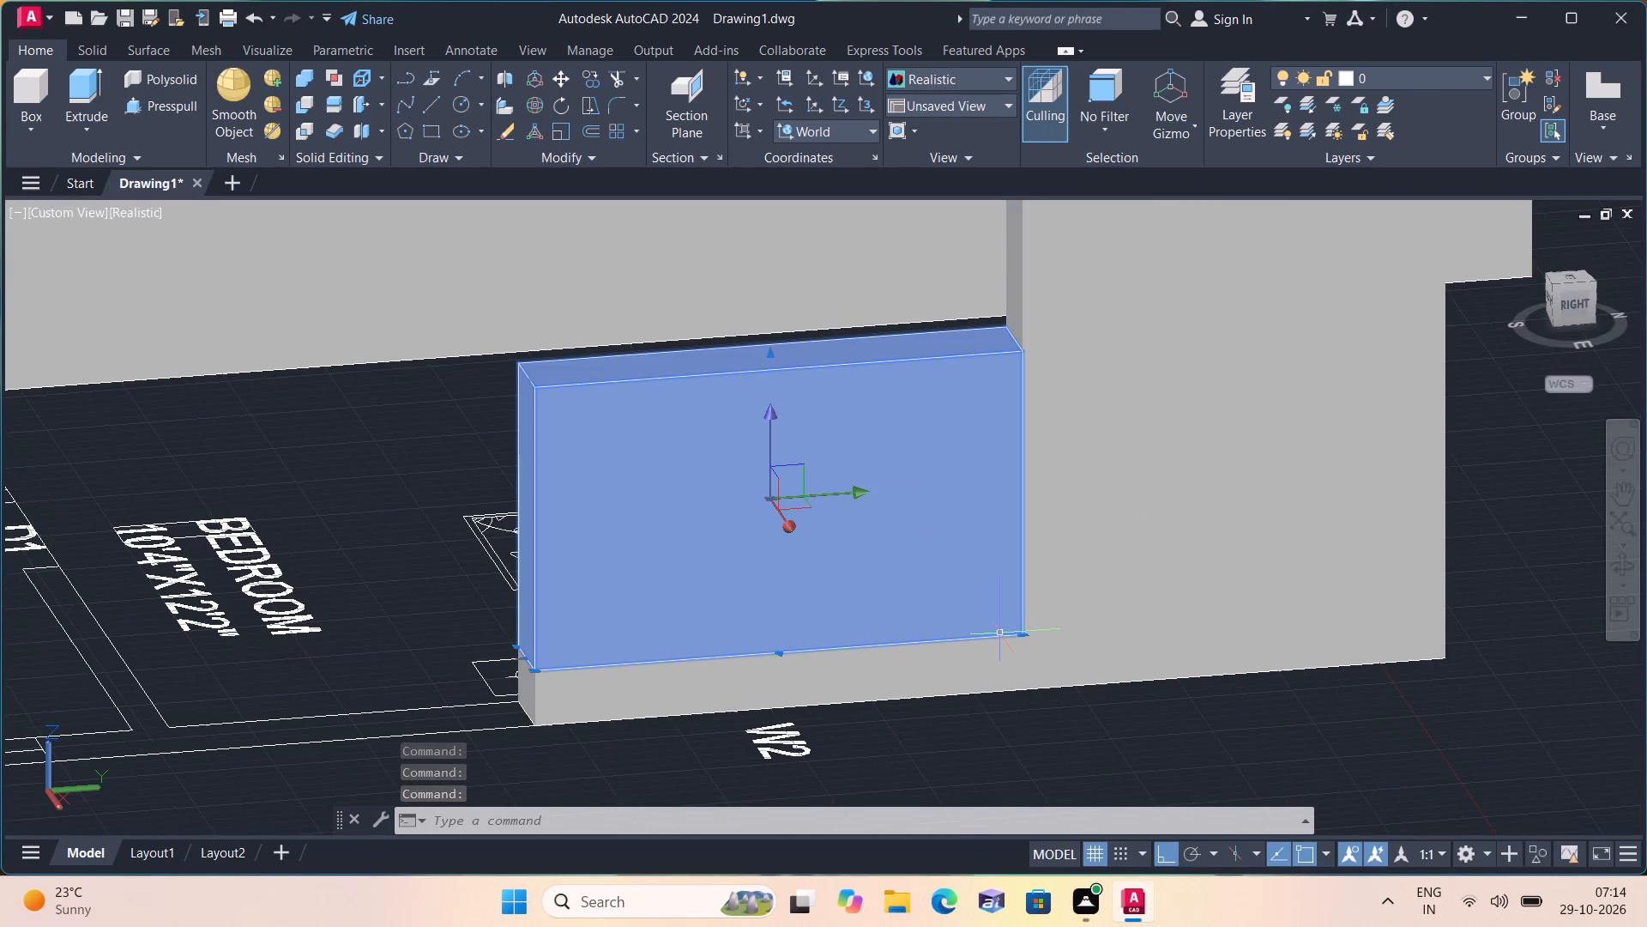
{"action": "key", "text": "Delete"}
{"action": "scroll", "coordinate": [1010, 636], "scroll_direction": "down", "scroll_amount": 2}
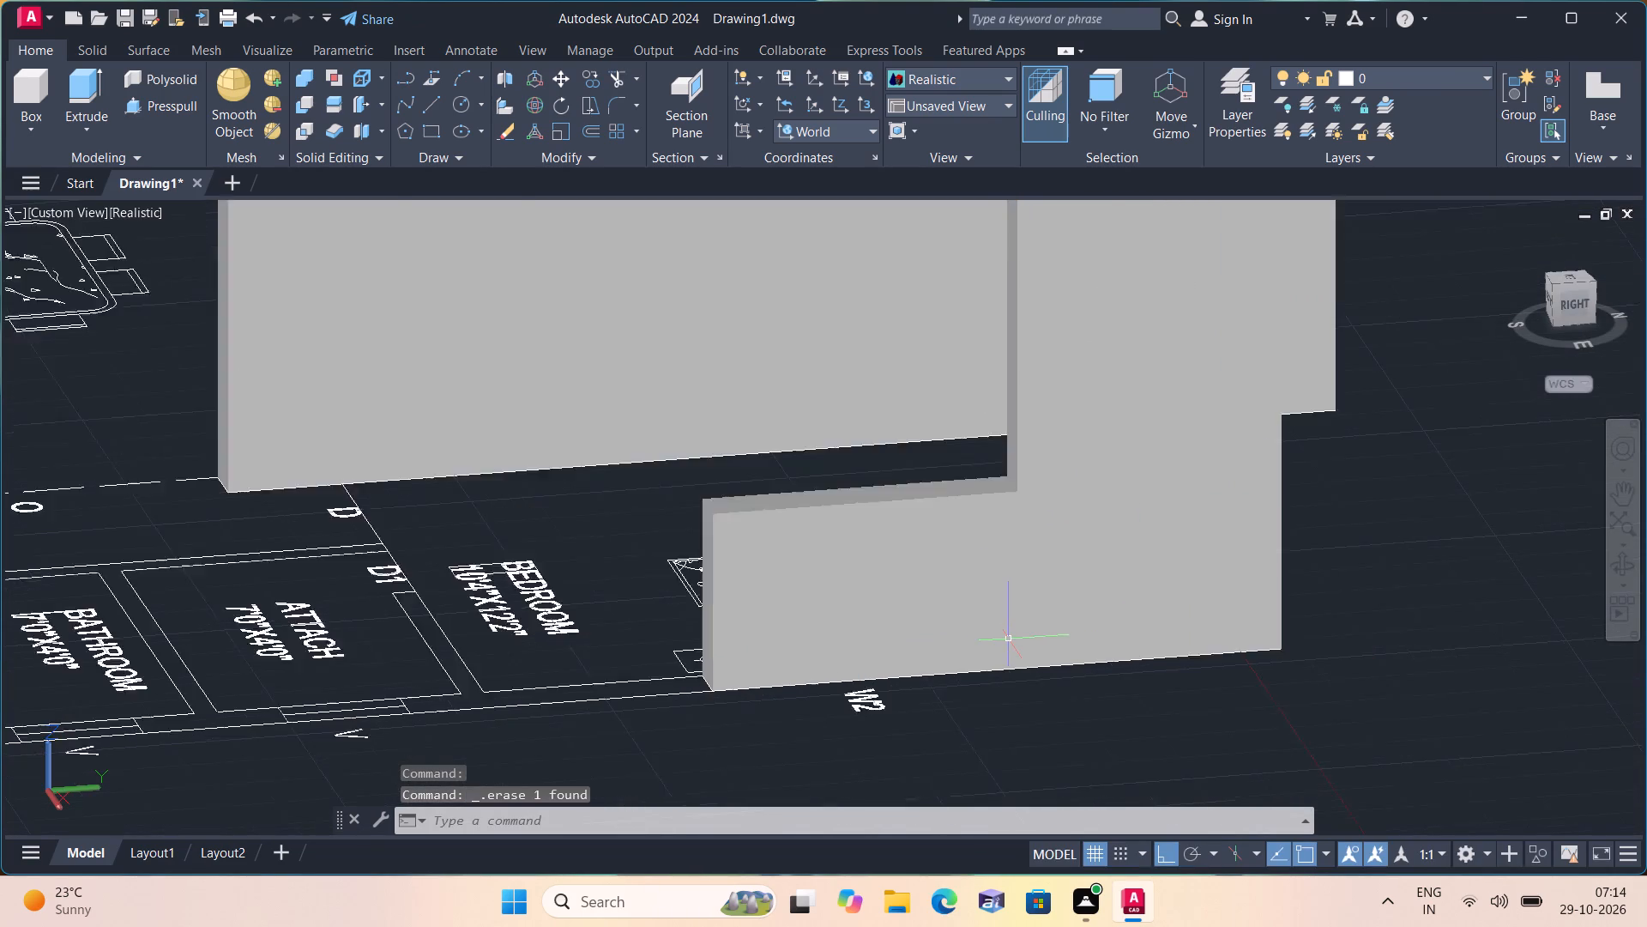
Copy the 3' high W2 box 7' straight up from its lower outer corner beside the 10' wall, filling above the opening.
{"action": "left_click", "coordinate": [959, 550]}
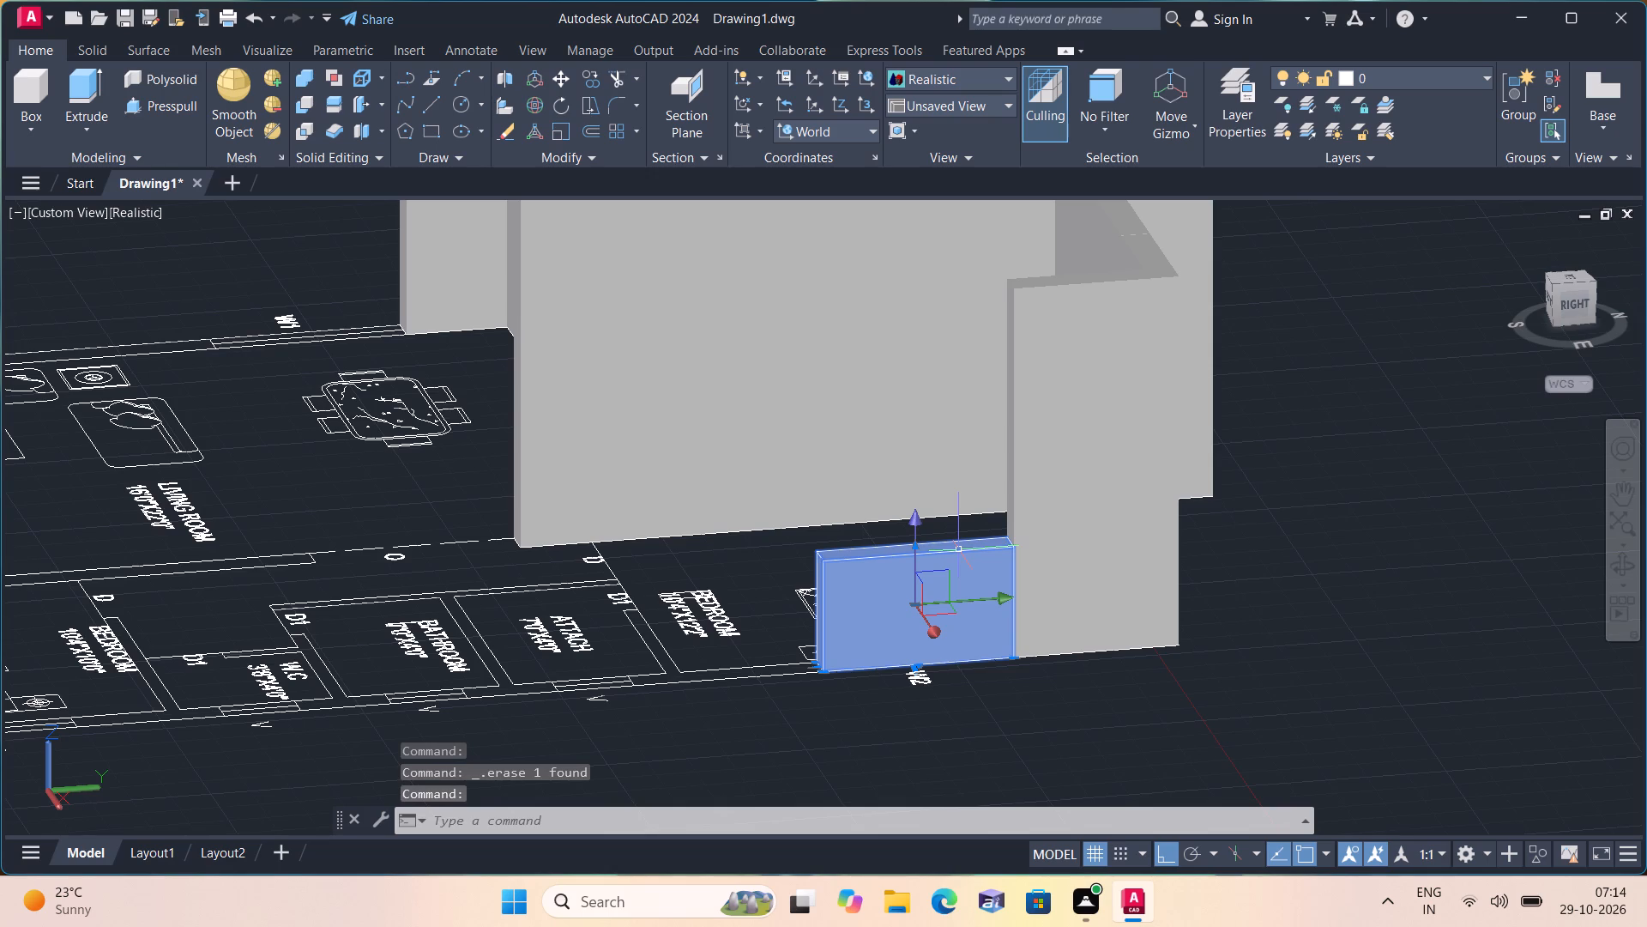
{"action": "left_click", "coordinate": [587, 70]}
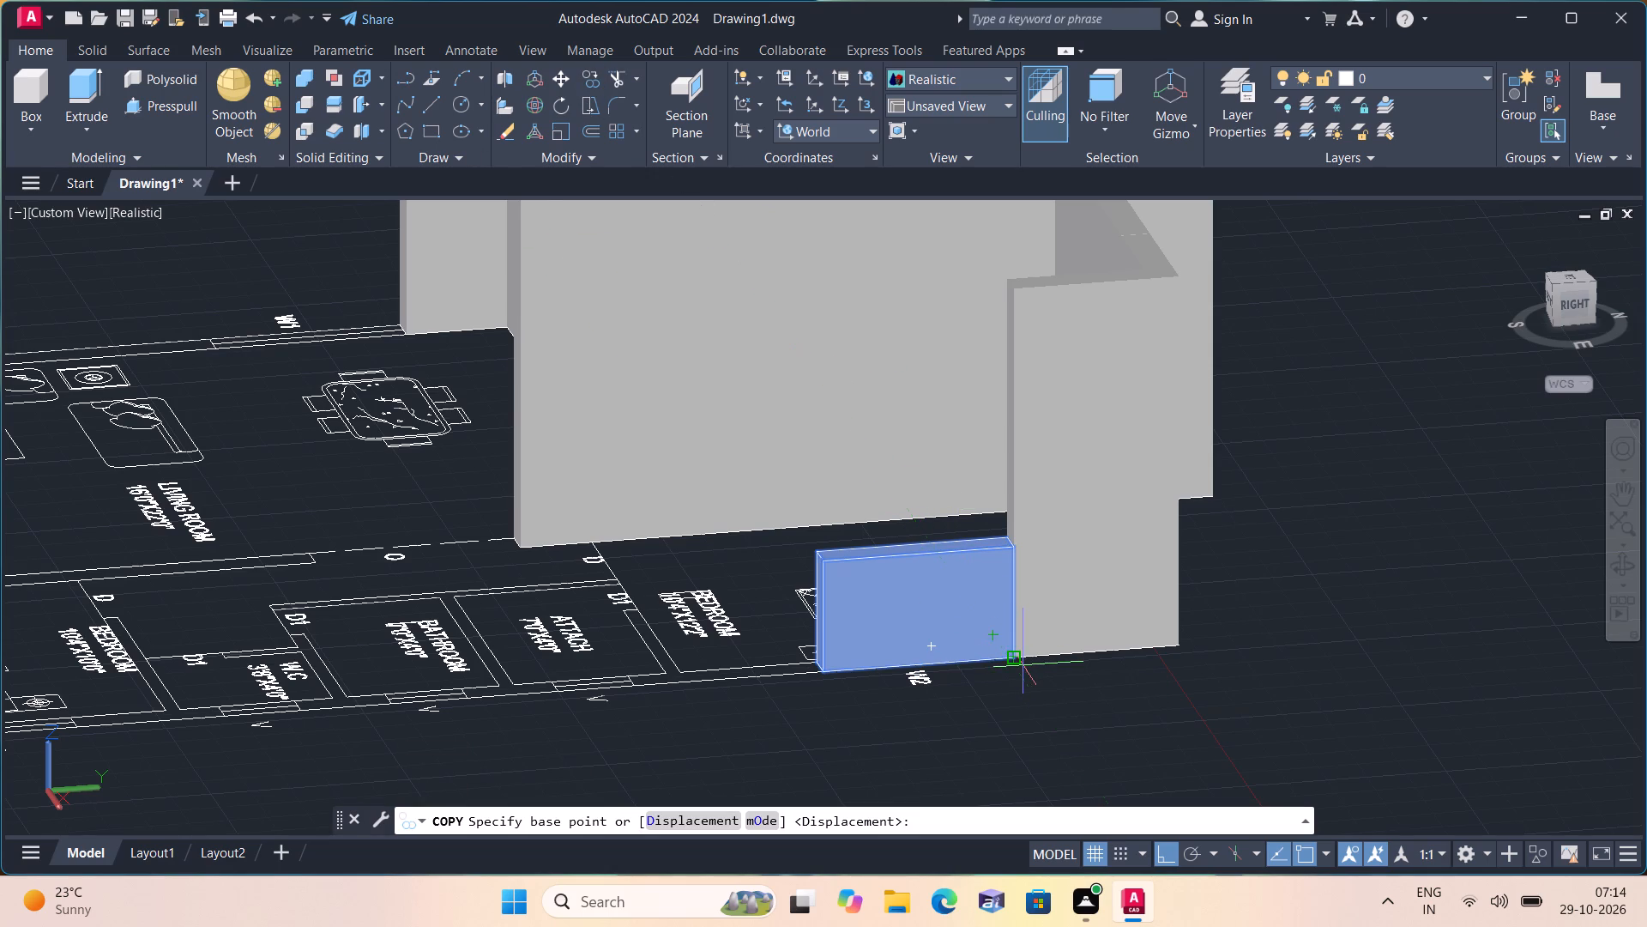
{"action": "scroll", "coordinate": [1014, 659], "scroll_direction": "up", "scroll_amount": 1}
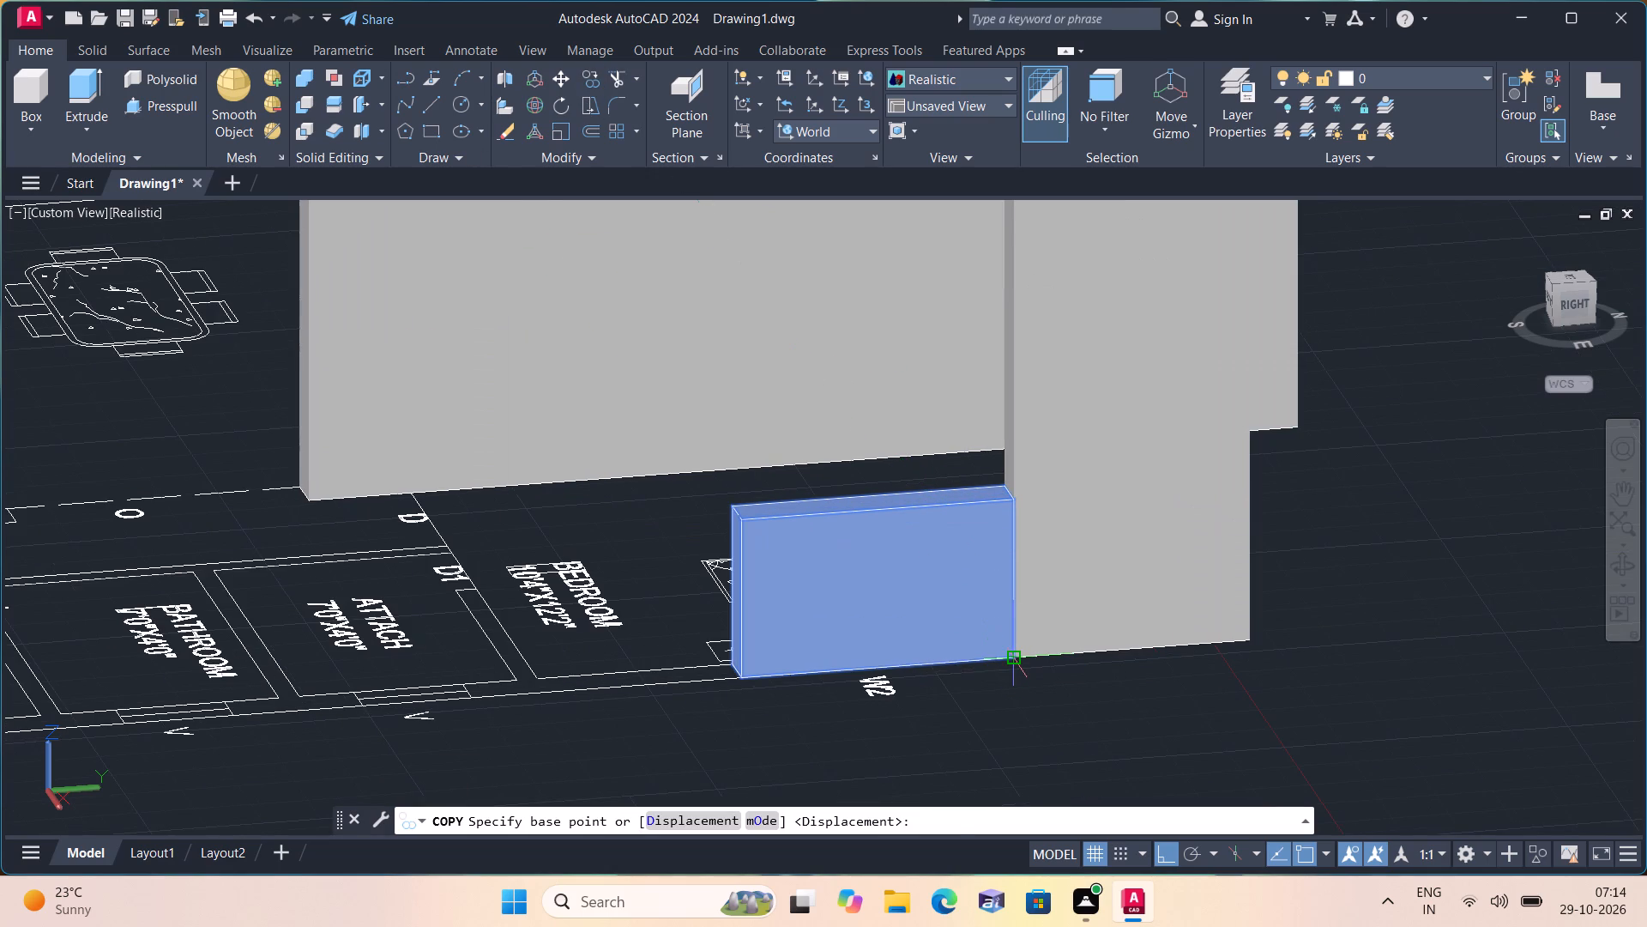
{"action": "left_click", "coordinate": [1014, 659]}
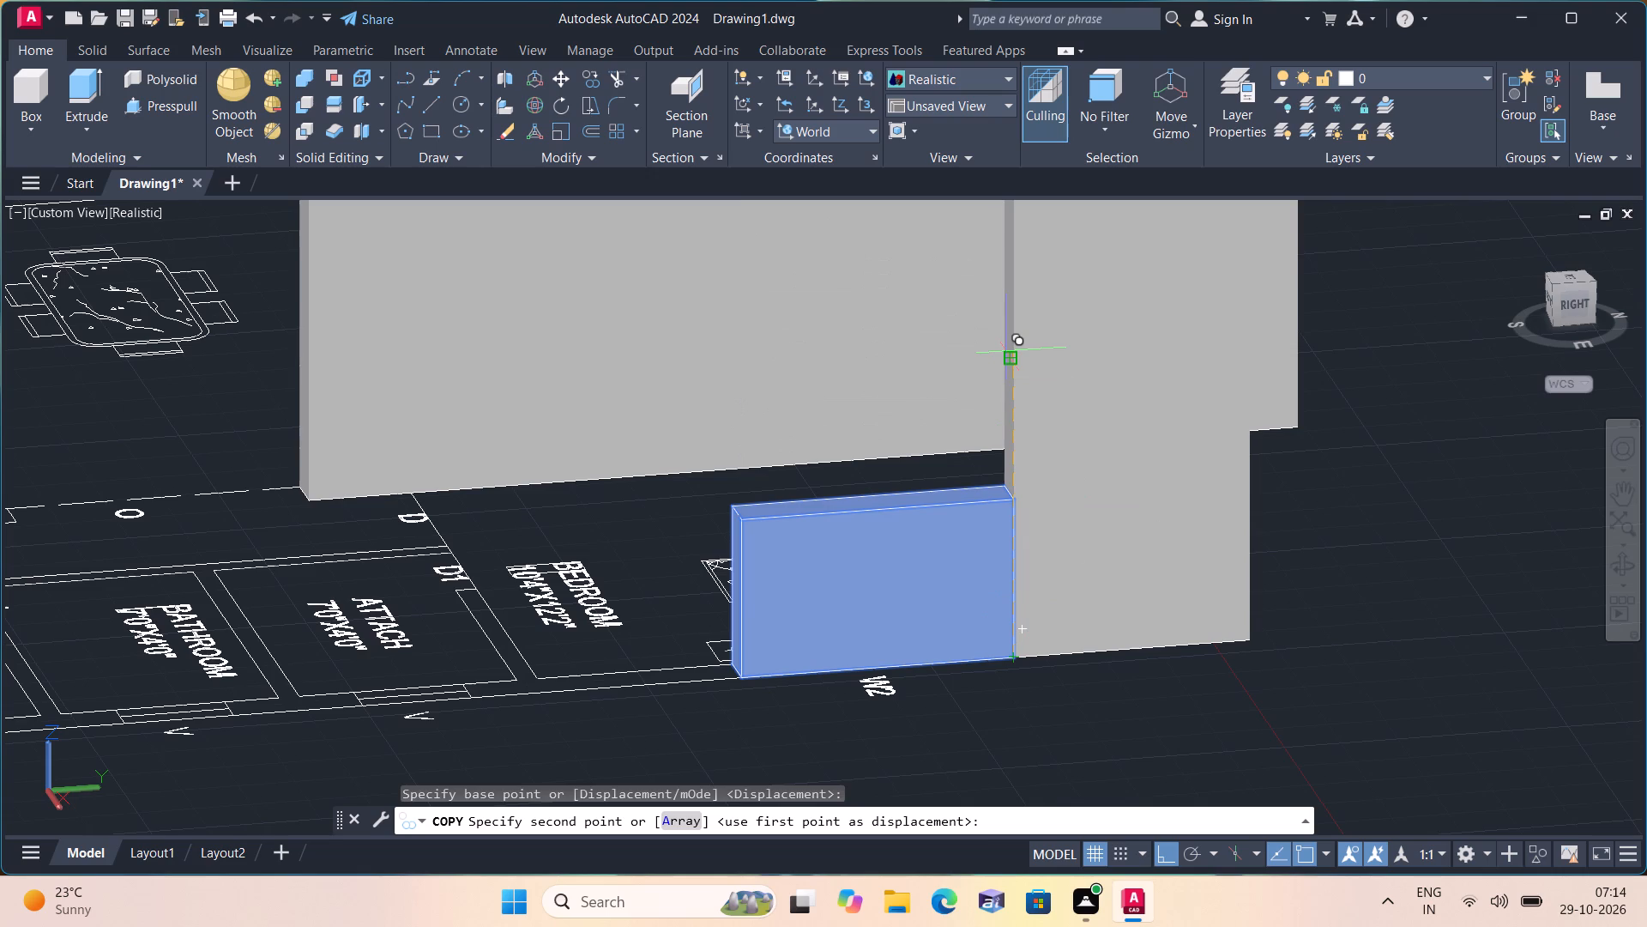
{"action": "type", "text": "7'"}
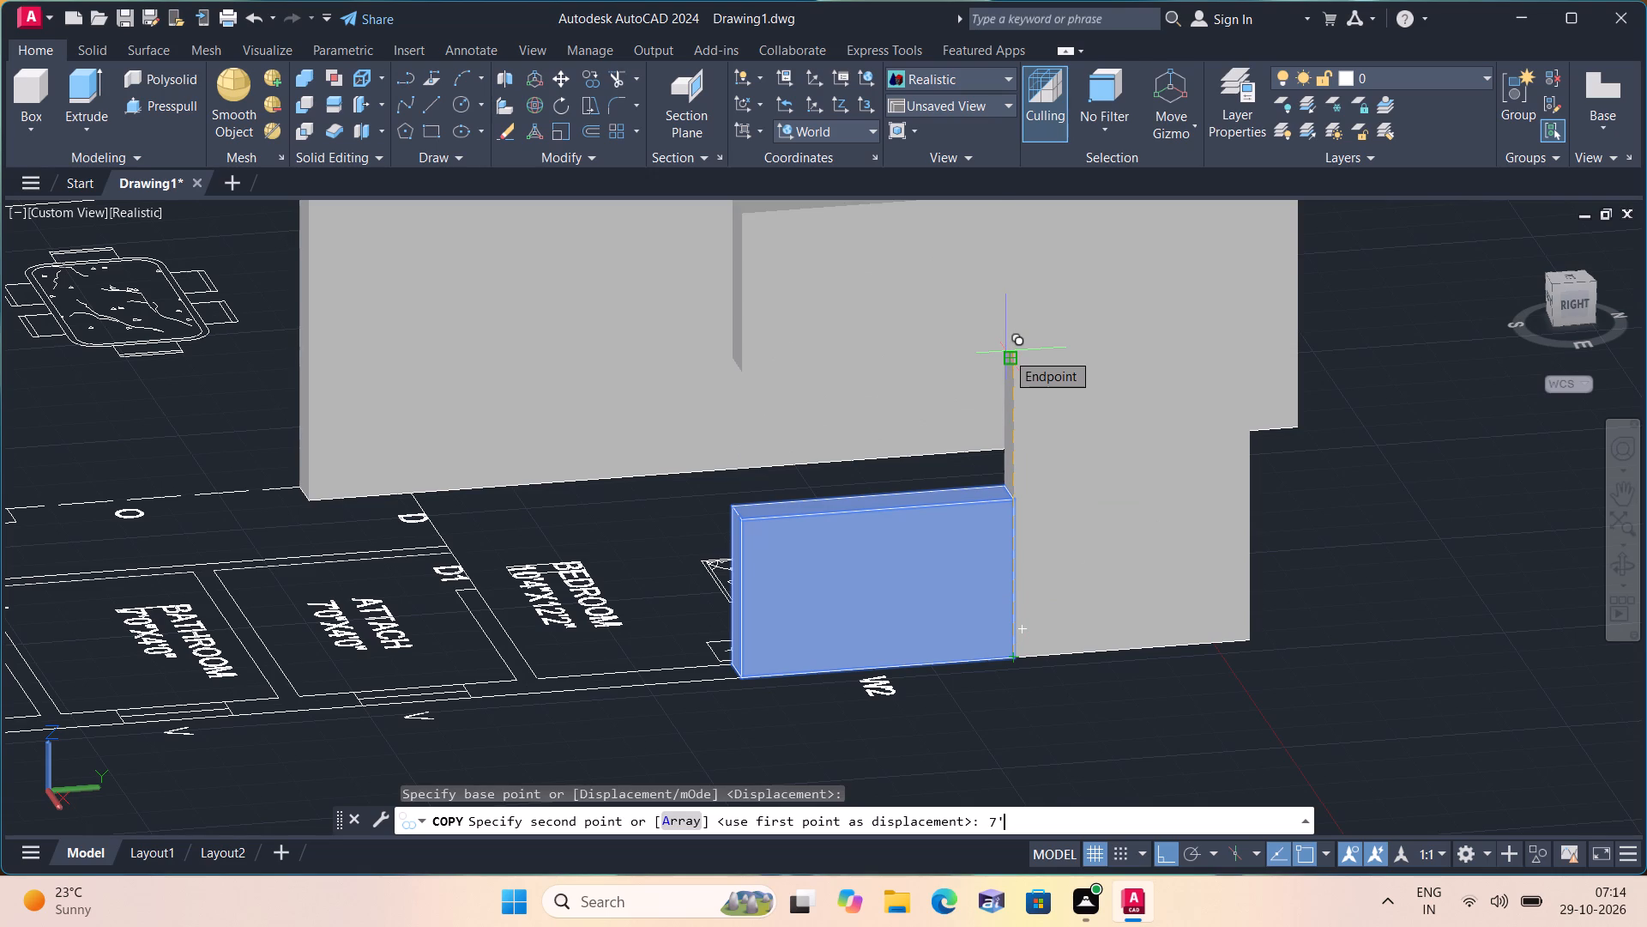
{"action": "key", "text": "space"}
{"action": "scroll", "coordinate": [1006, 352], "scroll_direction": "down", "scroll_amount": 2}
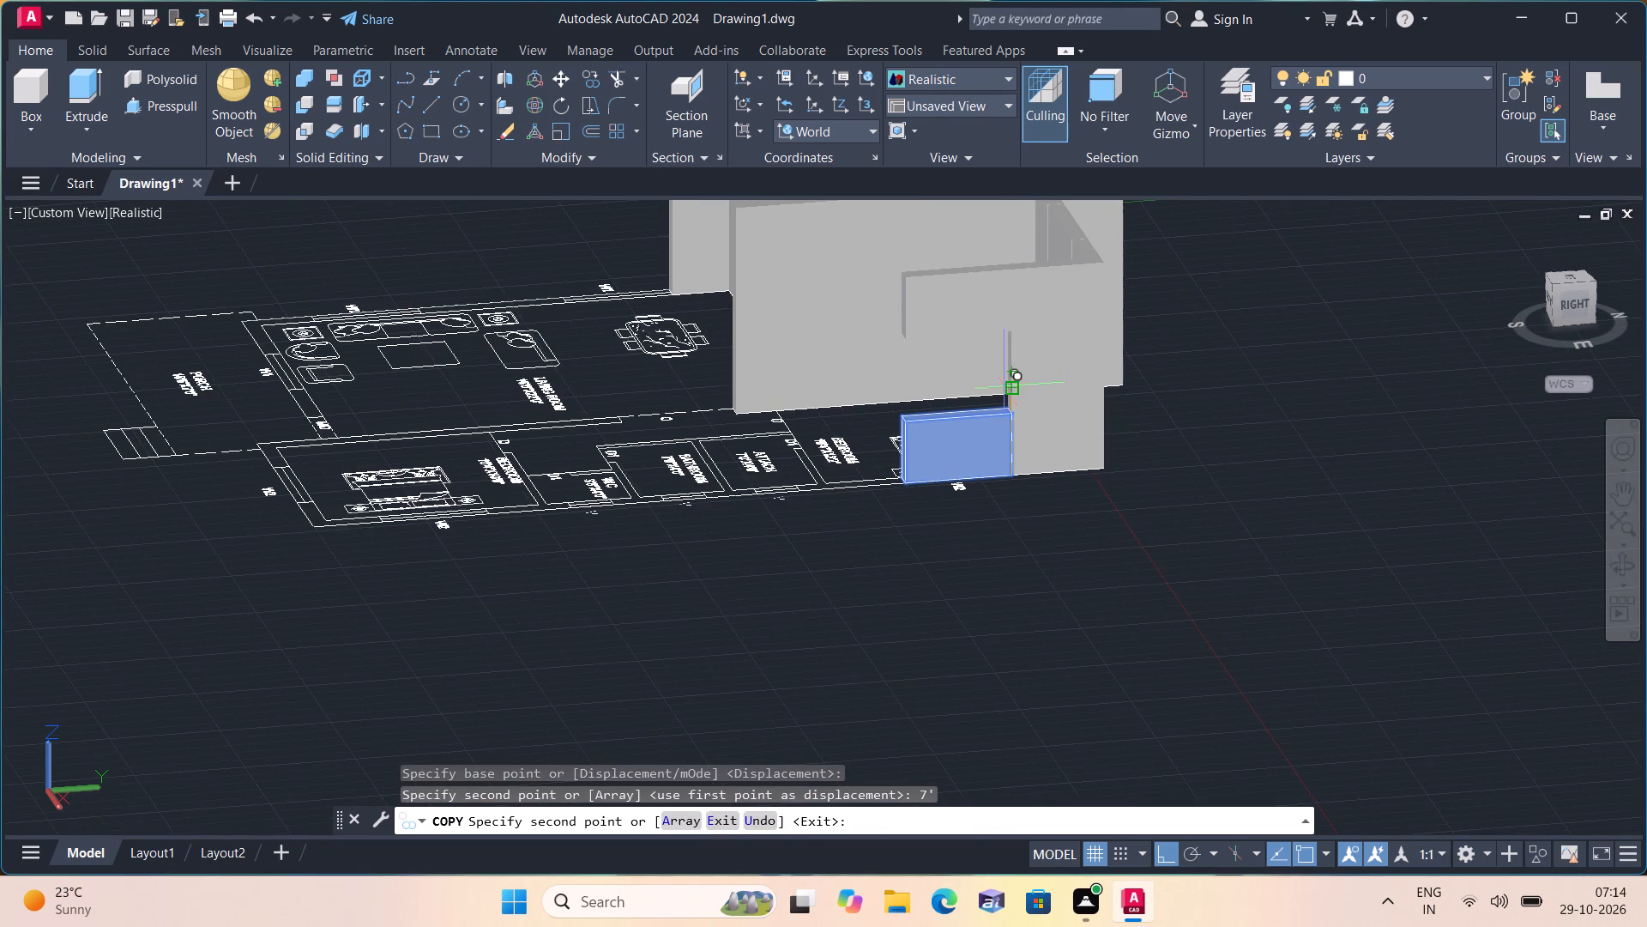
{"action": "key", "text": "Escape"}
Presspull the wall outline between the 10'4"x12'2" bedroom's W2 opening and the ATTACH room's V opening to a height of 10'.
{"action": "scroll", "coordinate": [910, 448], "scroll_direction": "up", "scroll_amount": 1}
{"action": "scroll", "coordinate": [834, 485], "scroll_direction": "up", "scroll_amount": 2}
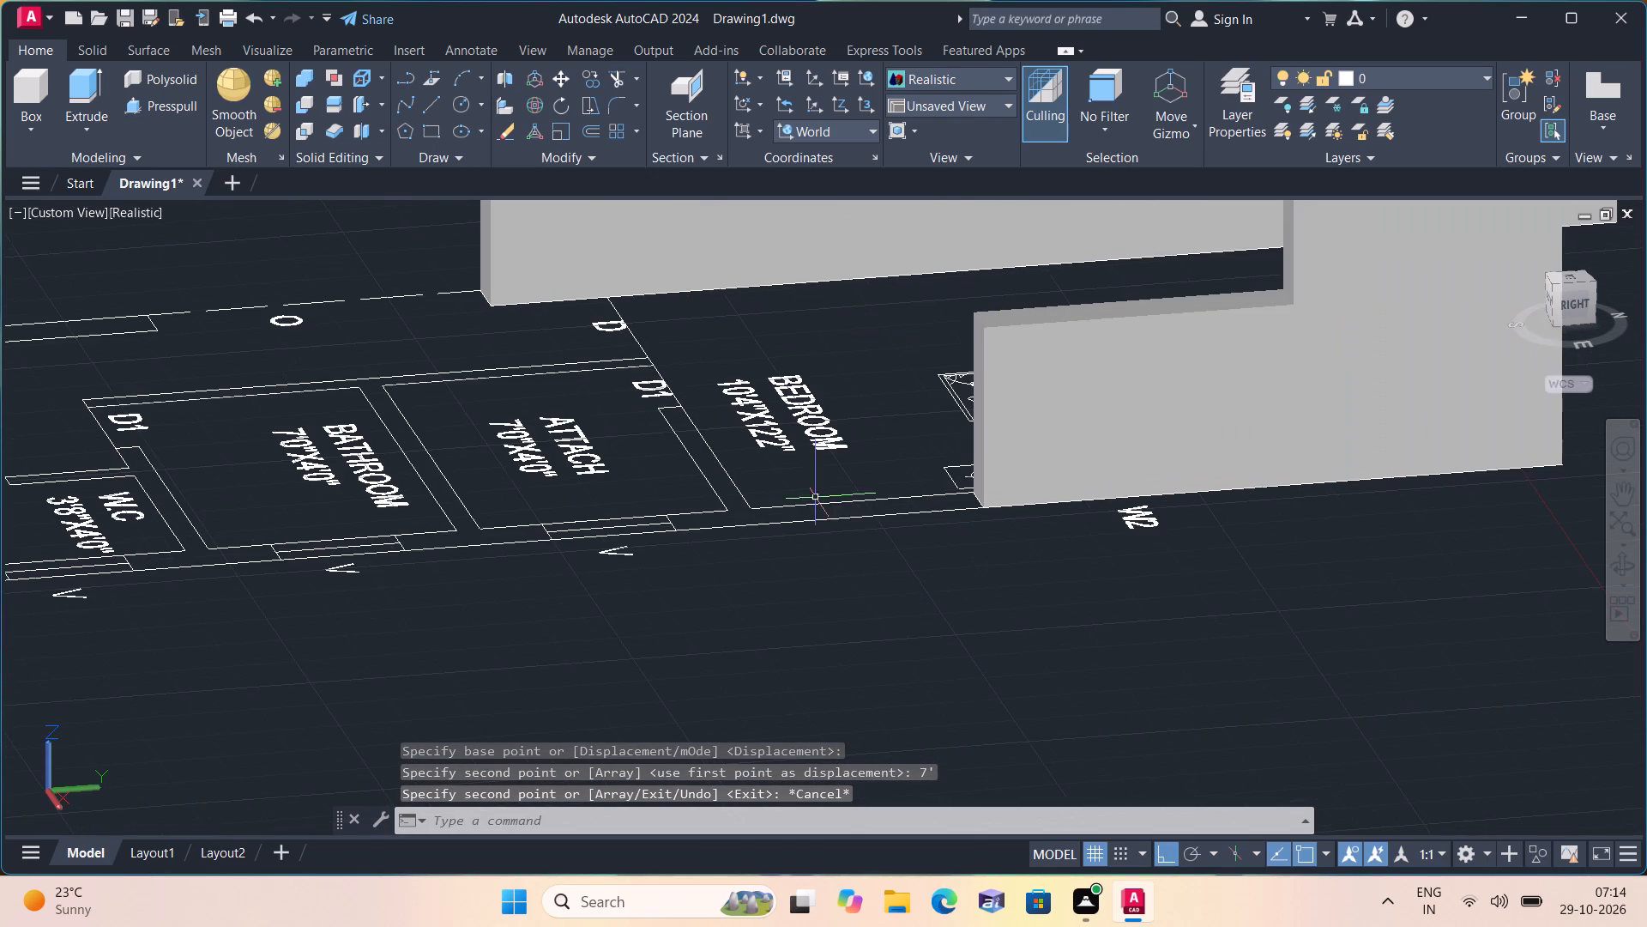
{"action": "left_click", "coordinate": [154, 107]}
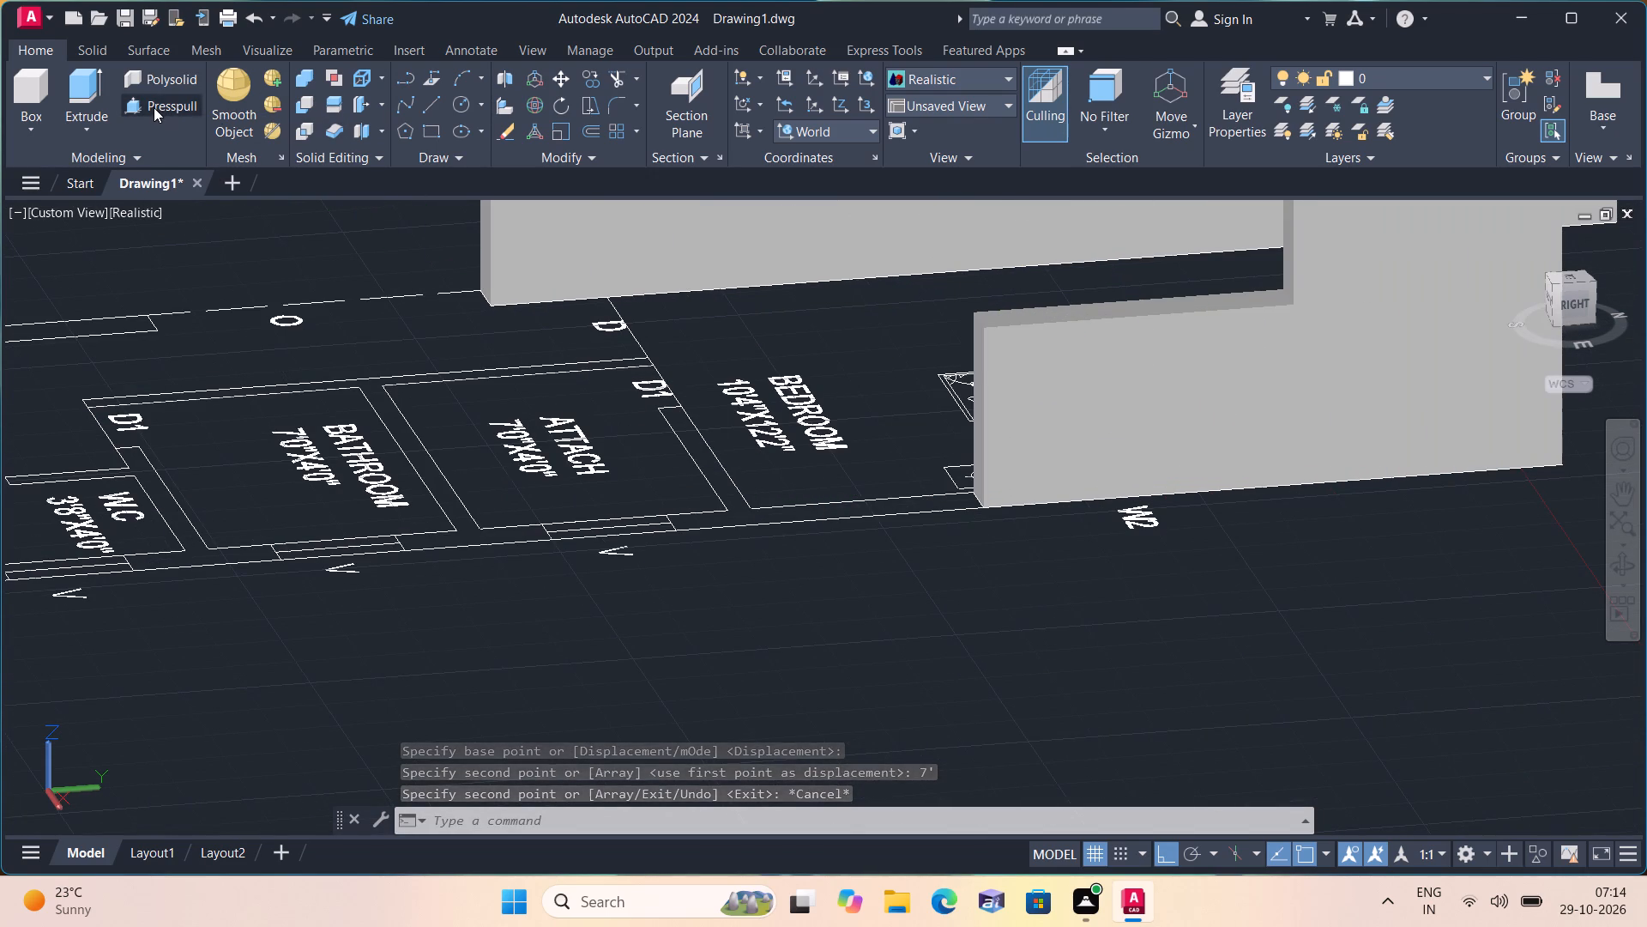
{"action": "scroll", "coordinate": [424, 343], "scroll_direction": "up", "scroll_amount": 1}
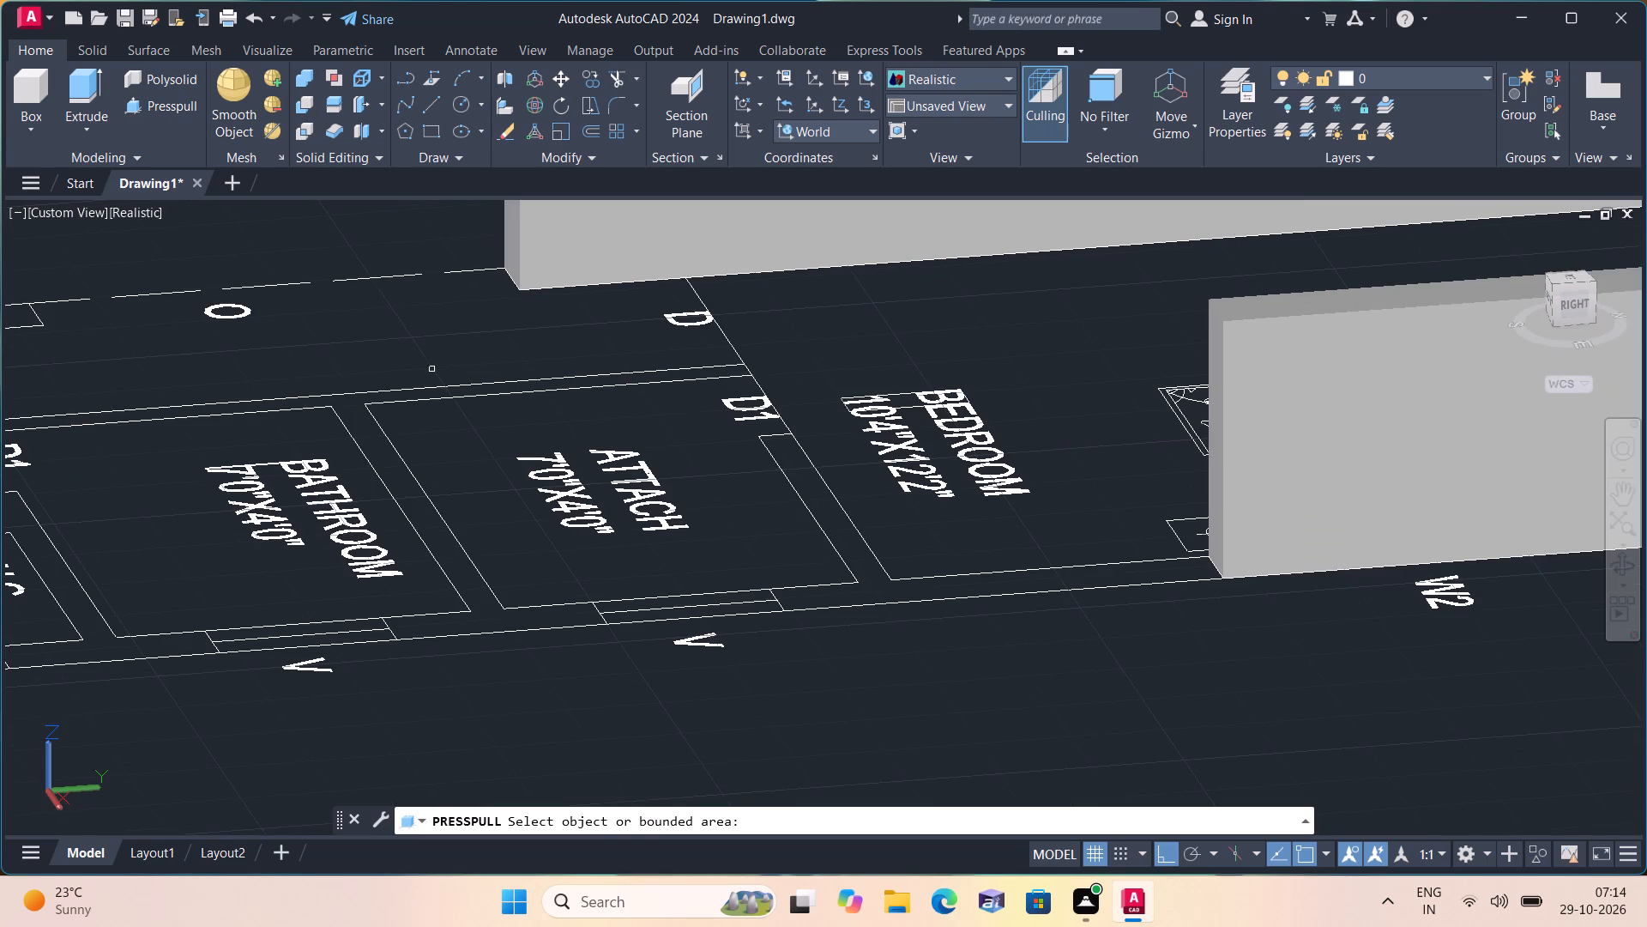
{"action": "left_click", "coordinate": [897, 590]}
{"action": "type", "text": "10'"}
{"action": "key", "text": "space"}
{"action": "key", "text": "Escape"}
{"action": "scroll", "coordinate": [890, 598], "scroll_direction": "down", "scroll_amount": 1}
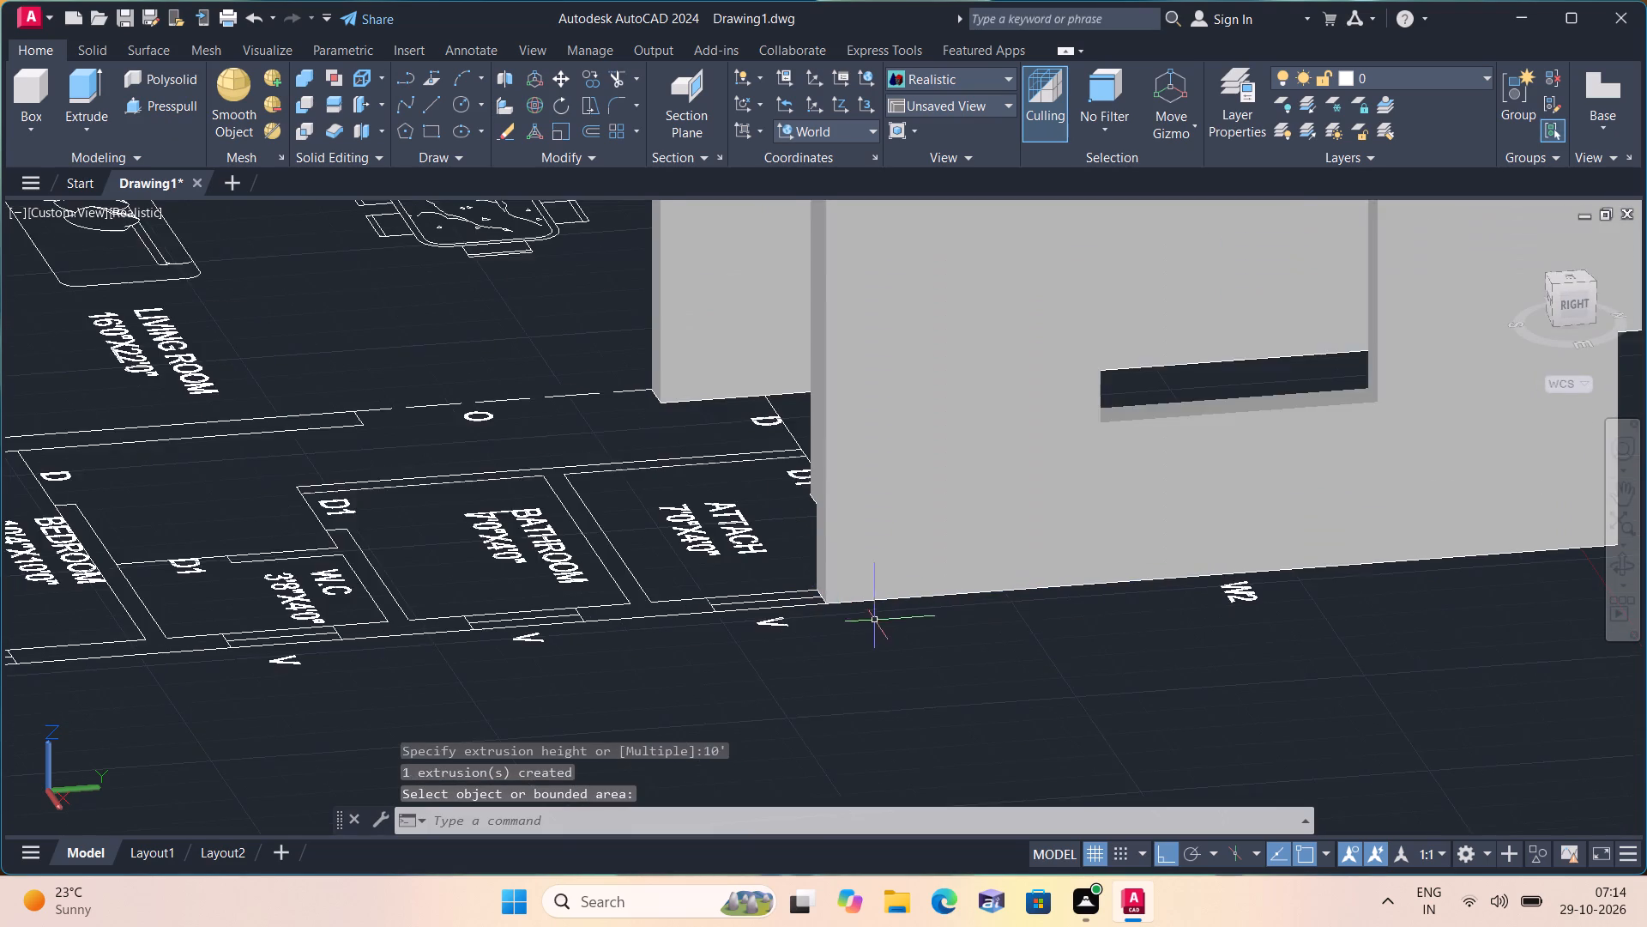
{"action": "scroll", "coordinate": [863, 629], "scroll_direction": "down", "scroll_amount": 1}
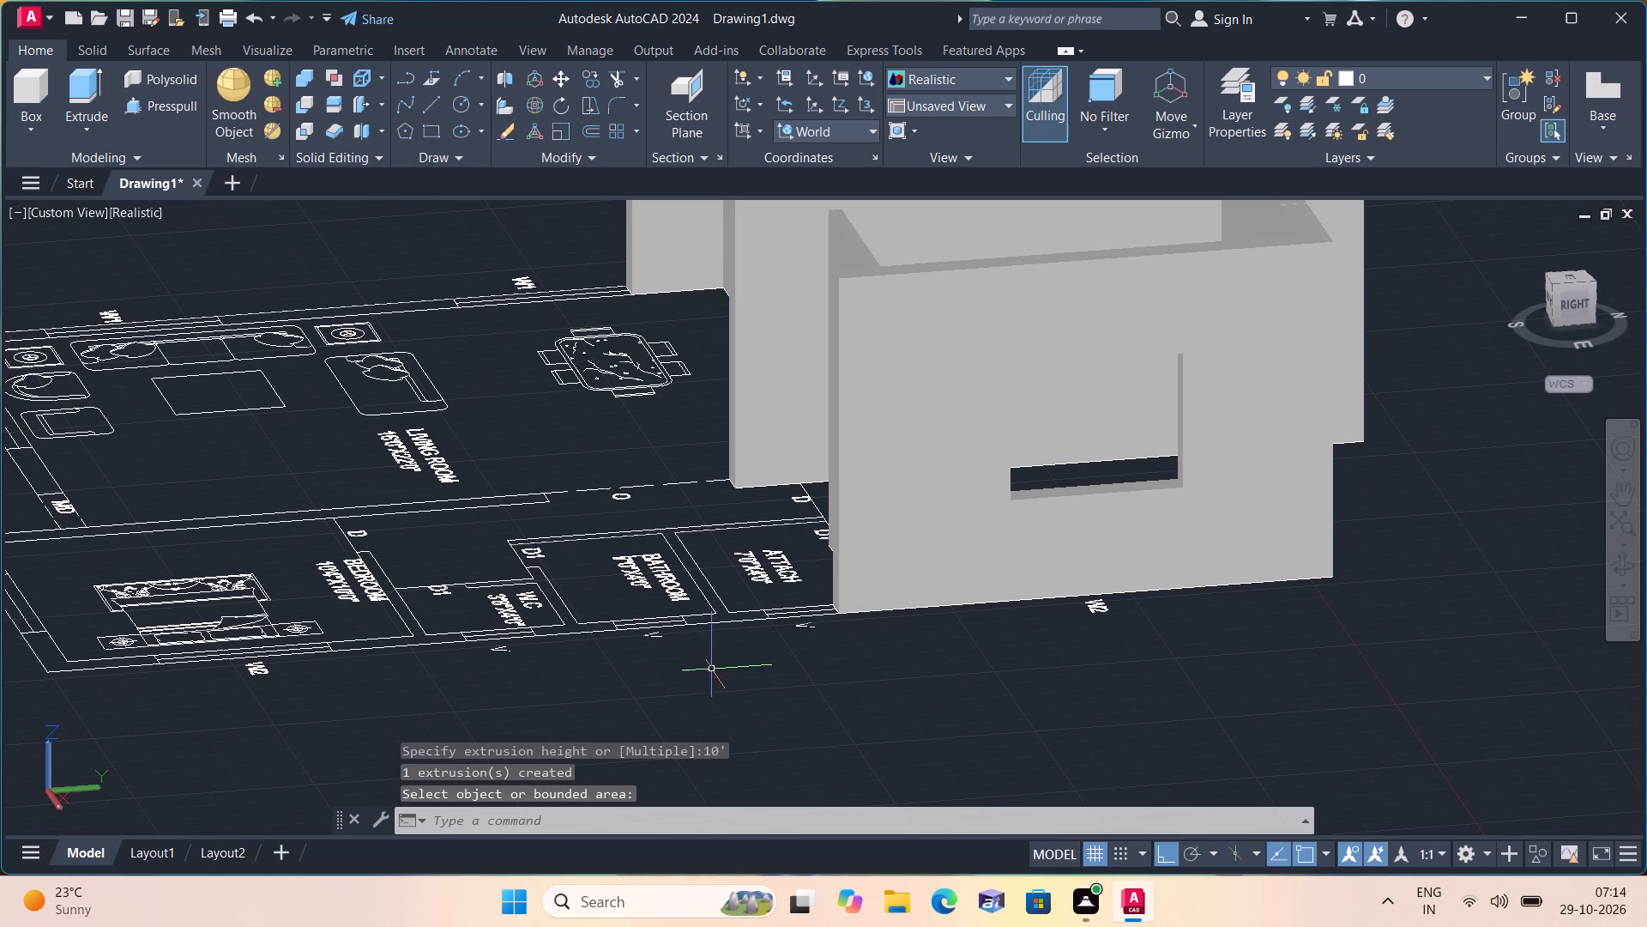
Draw a 3' high box across the O opening in the wall between the living room and the passage, filling the wall's thickness.
{"action": "middle_click_drag", "start_coordinate": [654, 653], "coordinate": [877, 773], "text": "shift"}
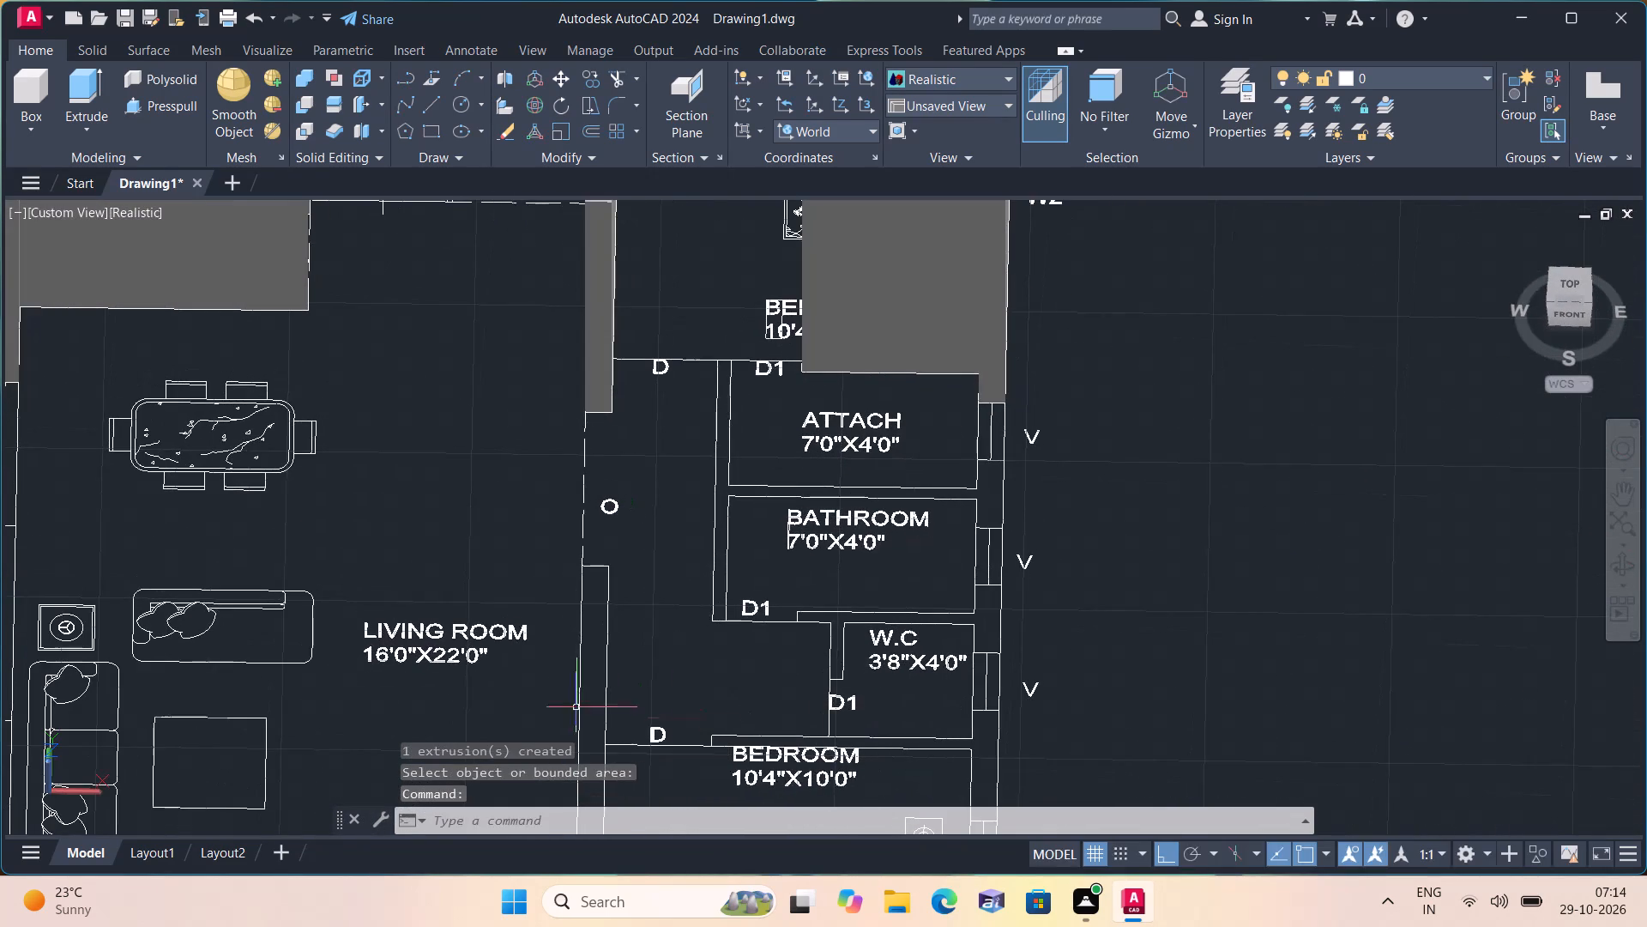
{"action": "scroll", "coordinate": [465, 633], "scroll_direction": "down", "scroll_amount": 1}
{"action": "middle_click_drag", "start_coordinate": [469, 626], "coordinate": [608, 522]}
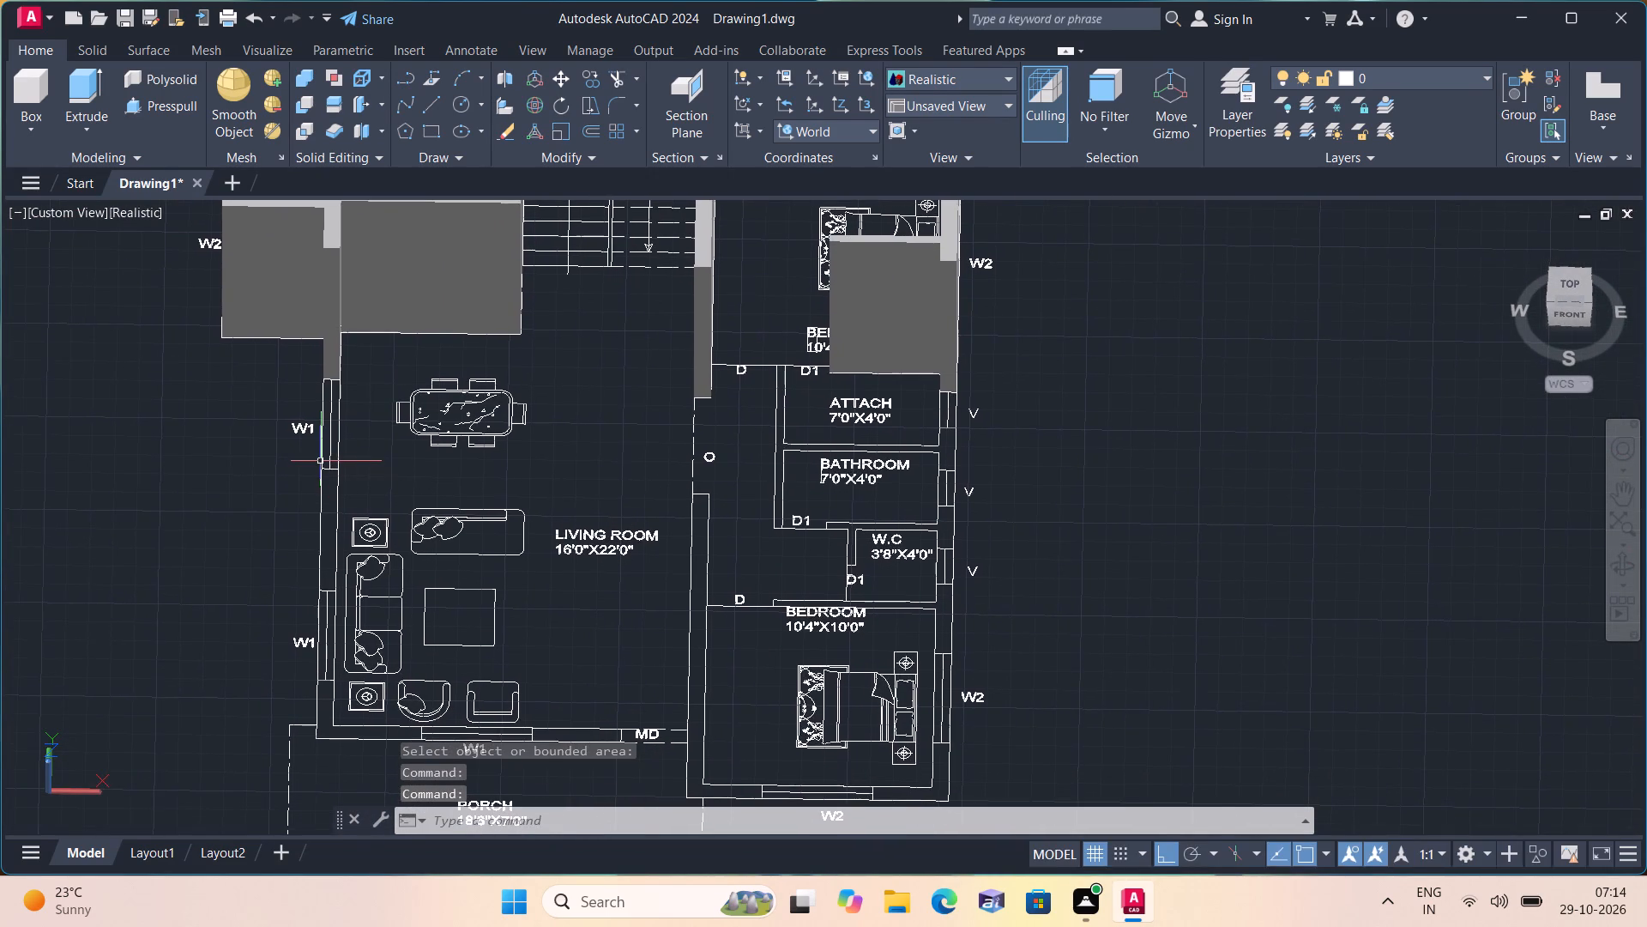
{"action": "scroll", "coordinate": [321, 462], "scroll_direction": "up", "scroll_amount": 1}
{"action": "middle_click_drag", "start_coordinate": [327, 458], "coordinate": [420, 397]}
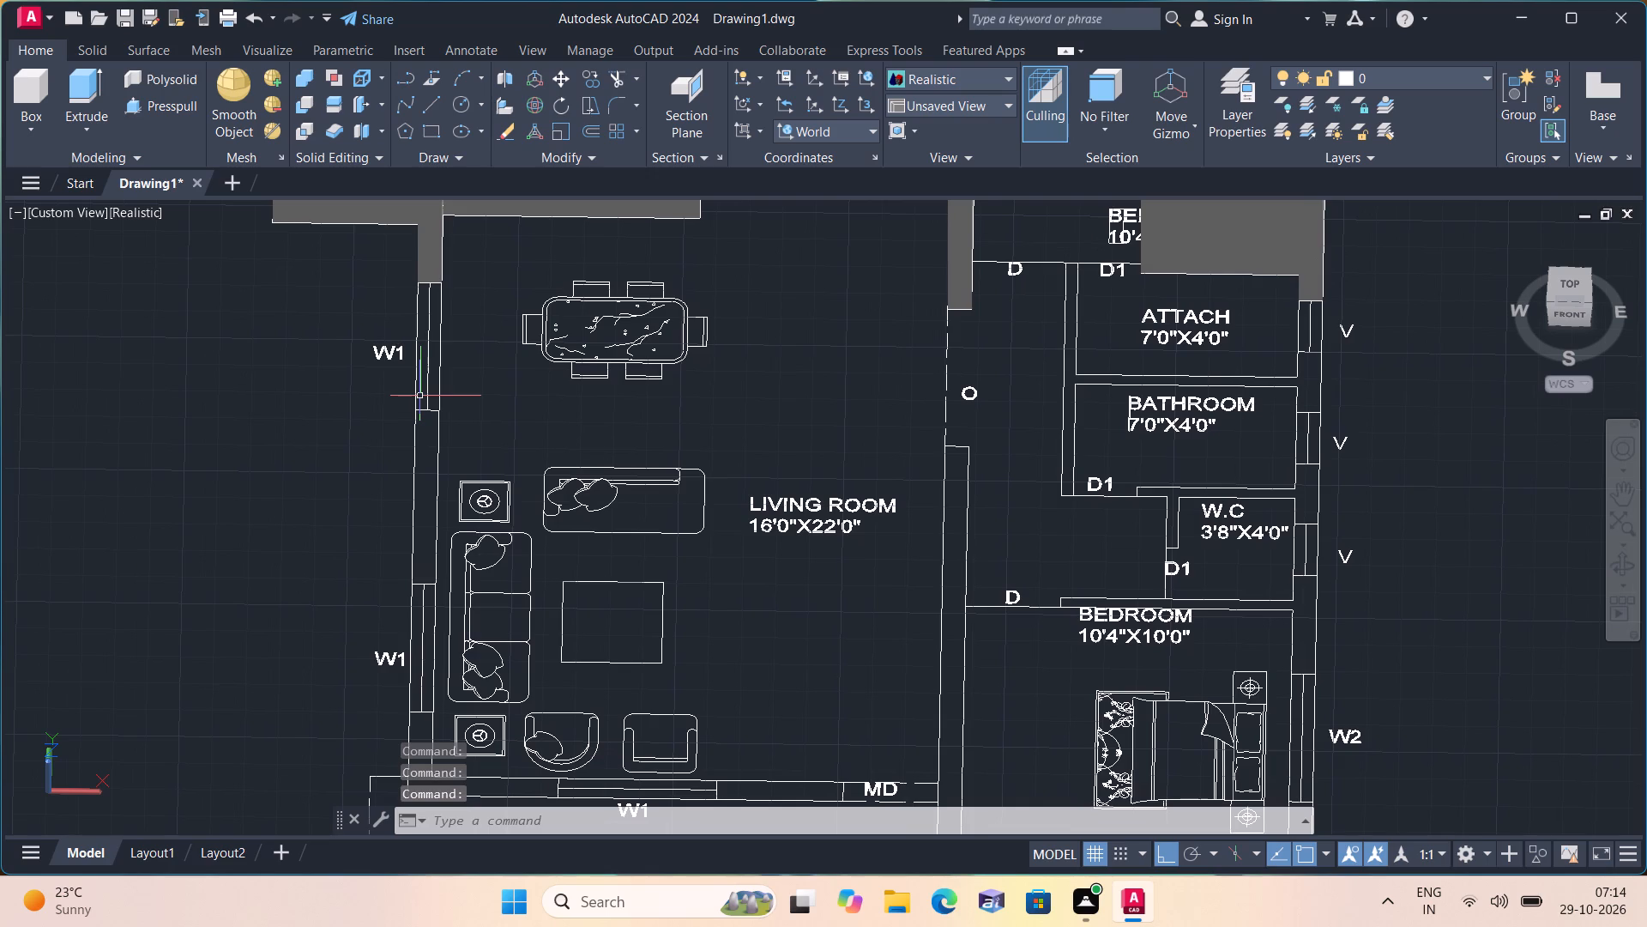
{"action": "left_click", "coordinate": [29, 127]}
{"action": "left_click", "coordinate": [61, 163]}
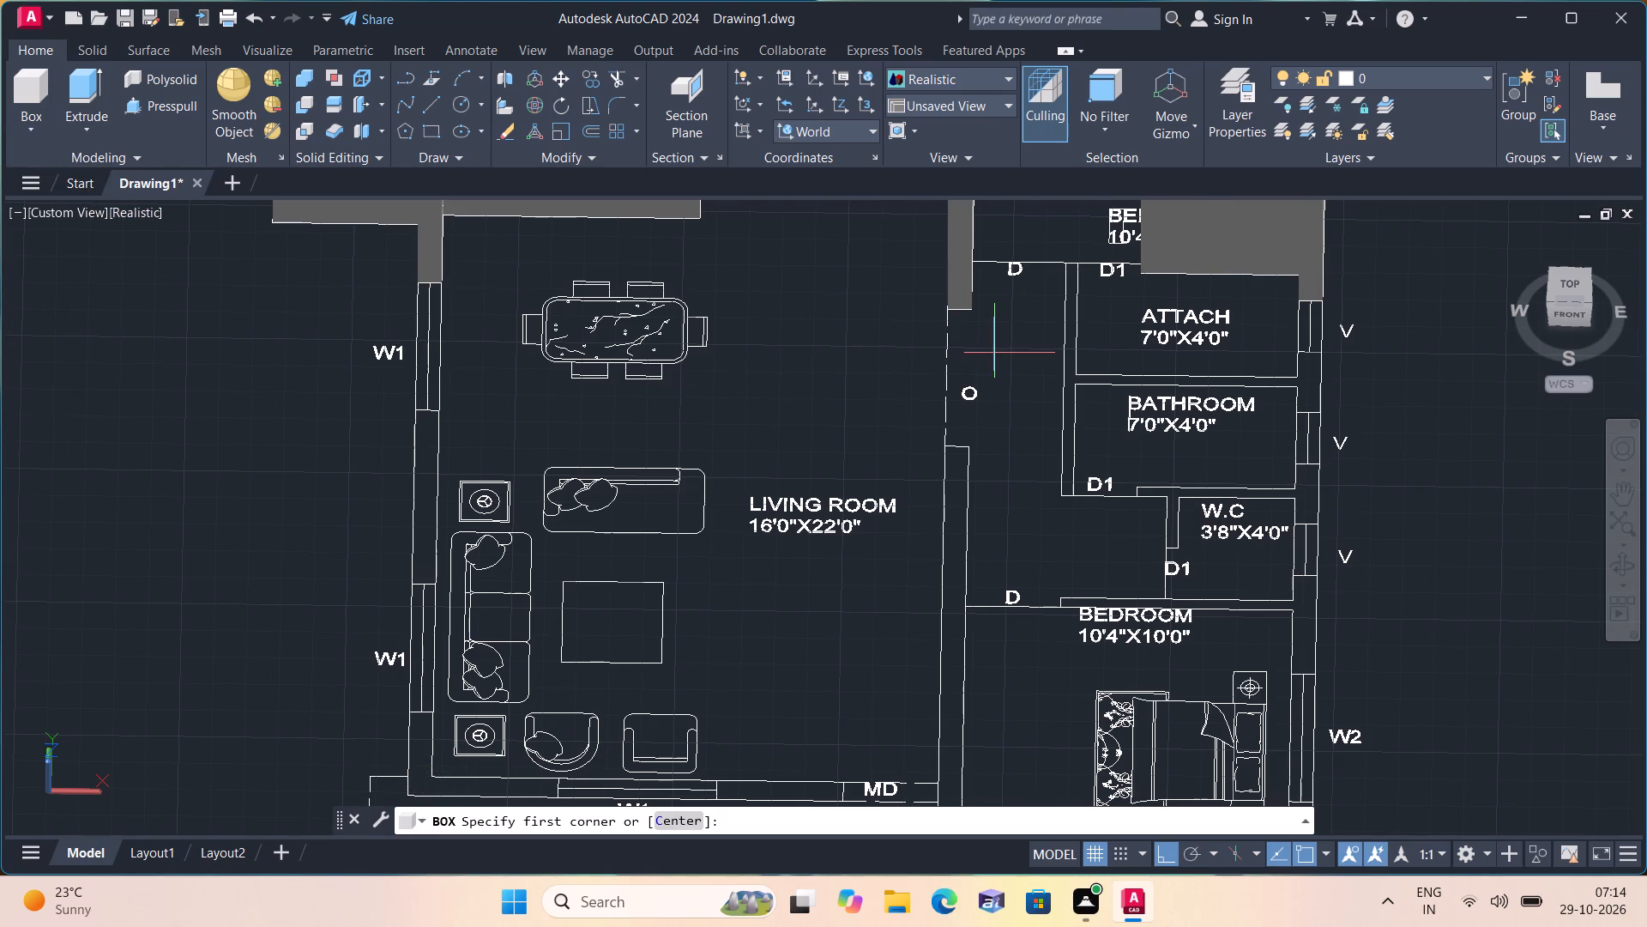
{"action": "scroll", "coordinate": [995, 356], "scroll_direction": "down", "scroll_amount": 1}
{"action": "middle_click_drag", "start_coordinate": [968, 358], "coordinate": [970, 399]}
{"action": "scroll", "coordinate": [974, 381], "scroll_direction": "up", "scroll_amount": 1}
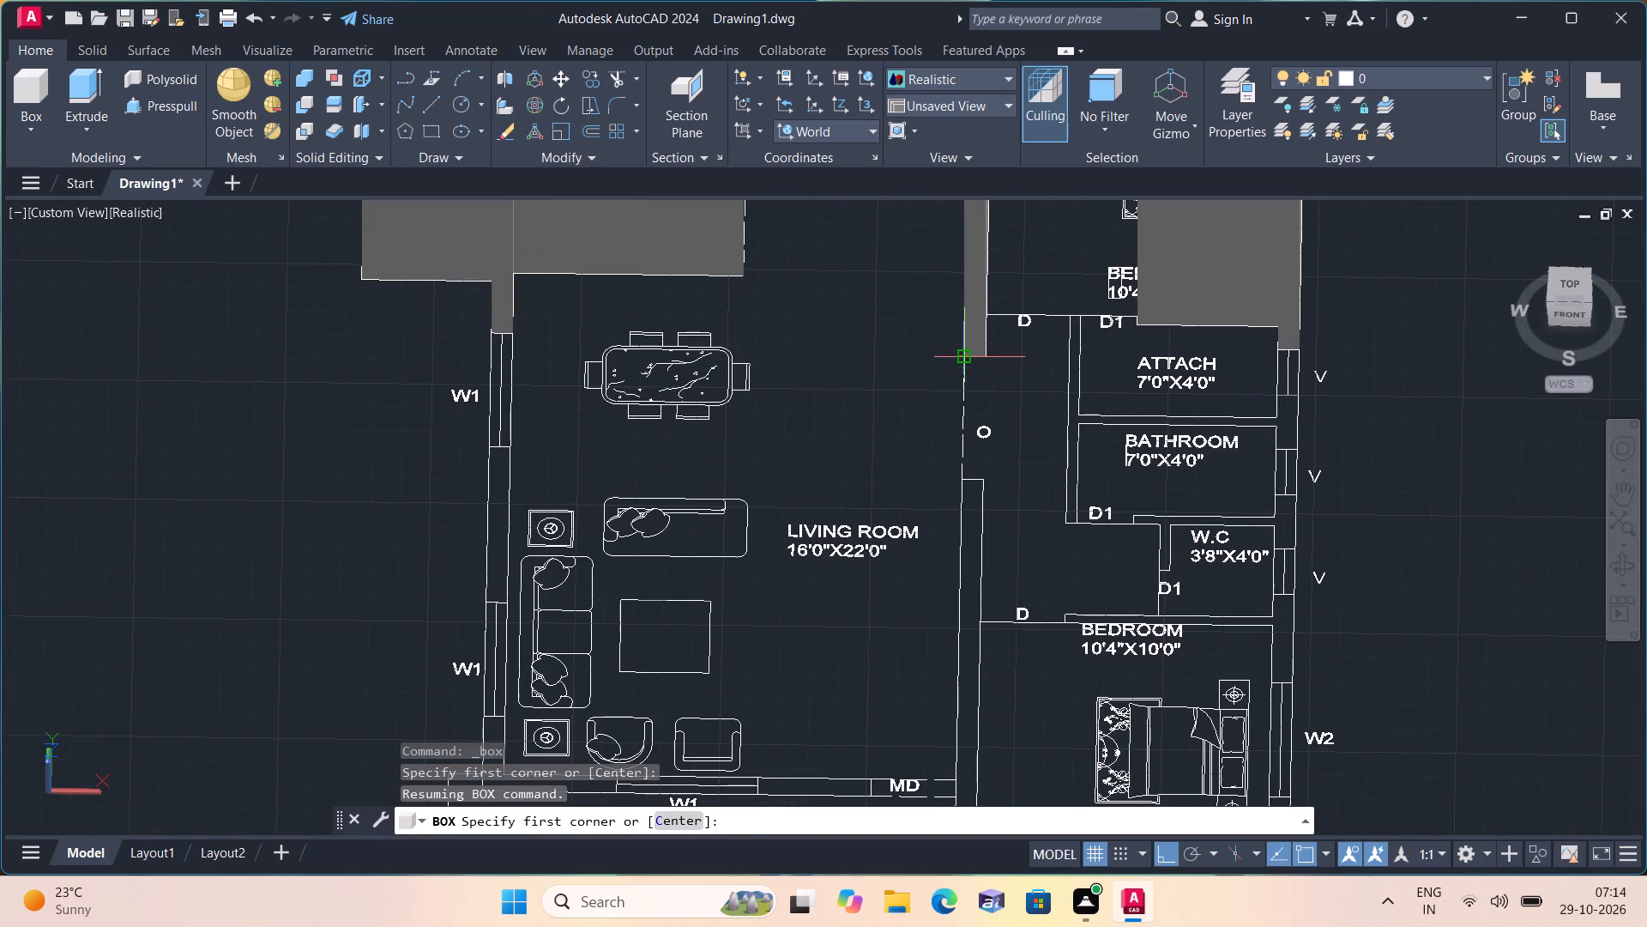
{"action": "left_click", "coordinate": [962, 359]}
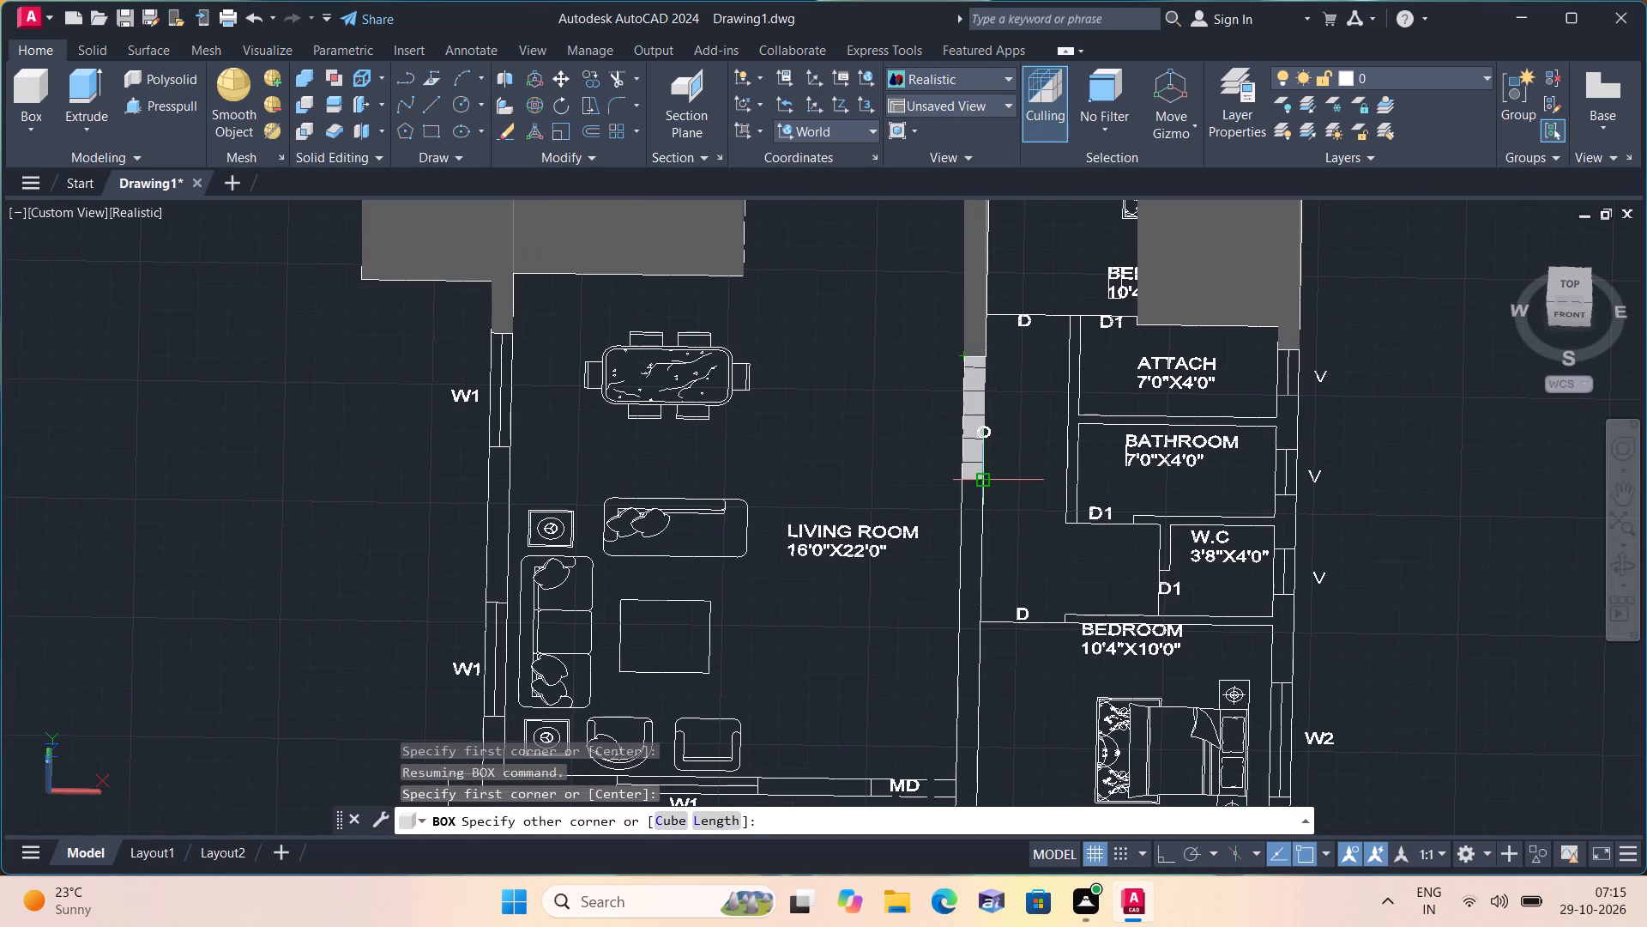
{"action": "left_click", "coordinate": [988, 482]}
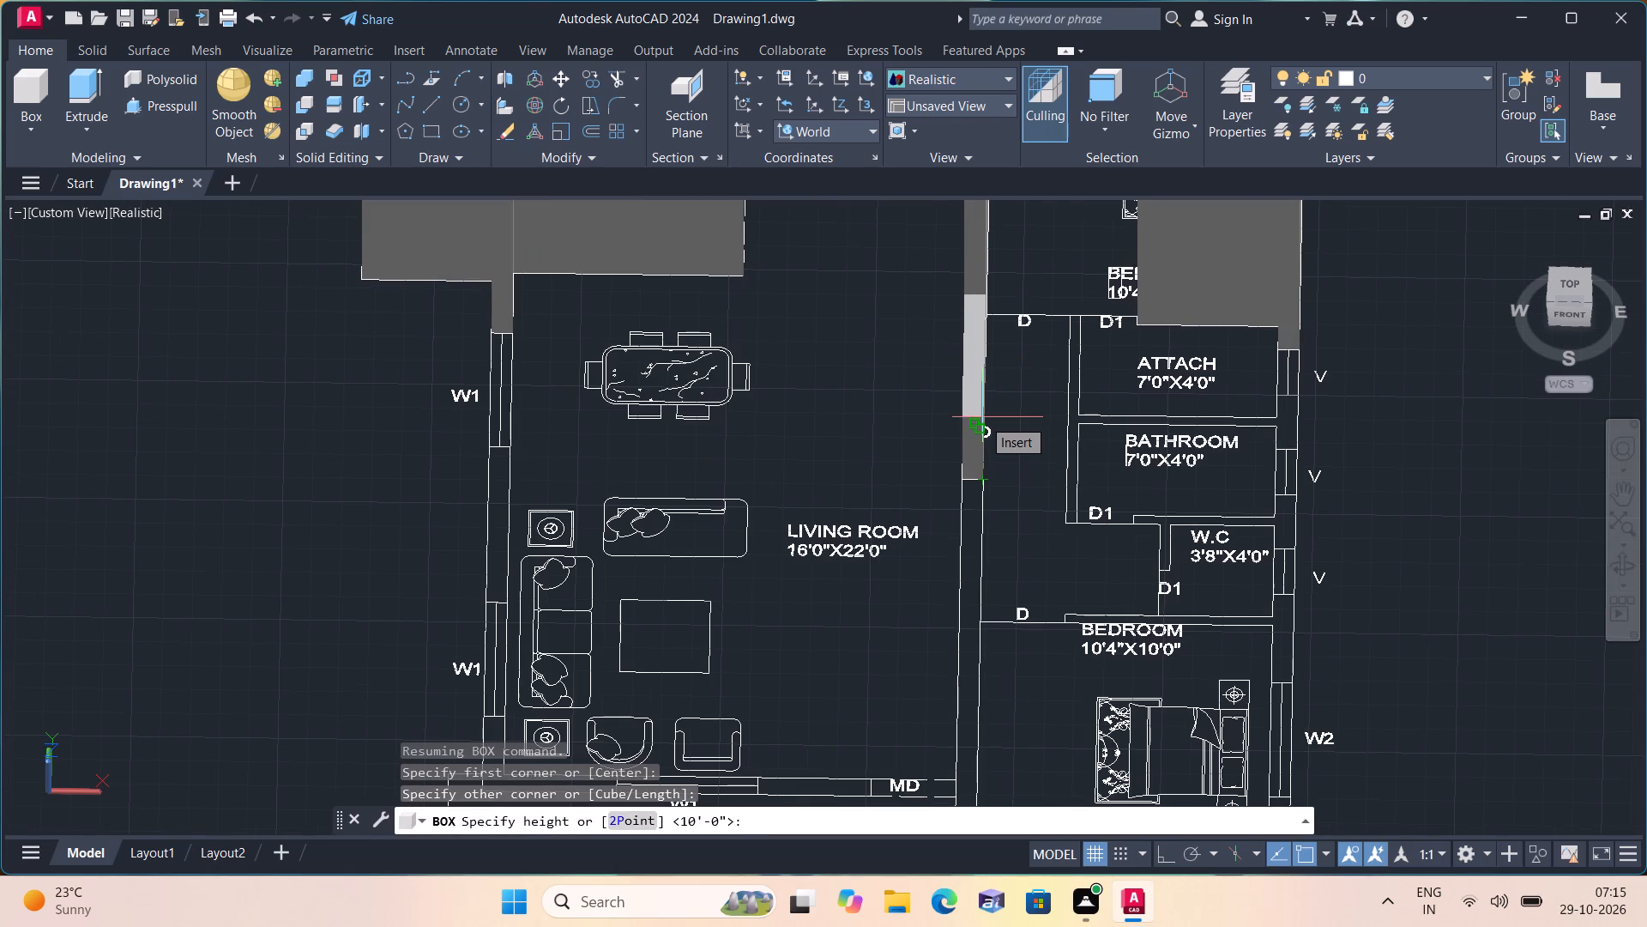
{"action": "type", "text": "3'"}
{"action": "key", "text": "space"}
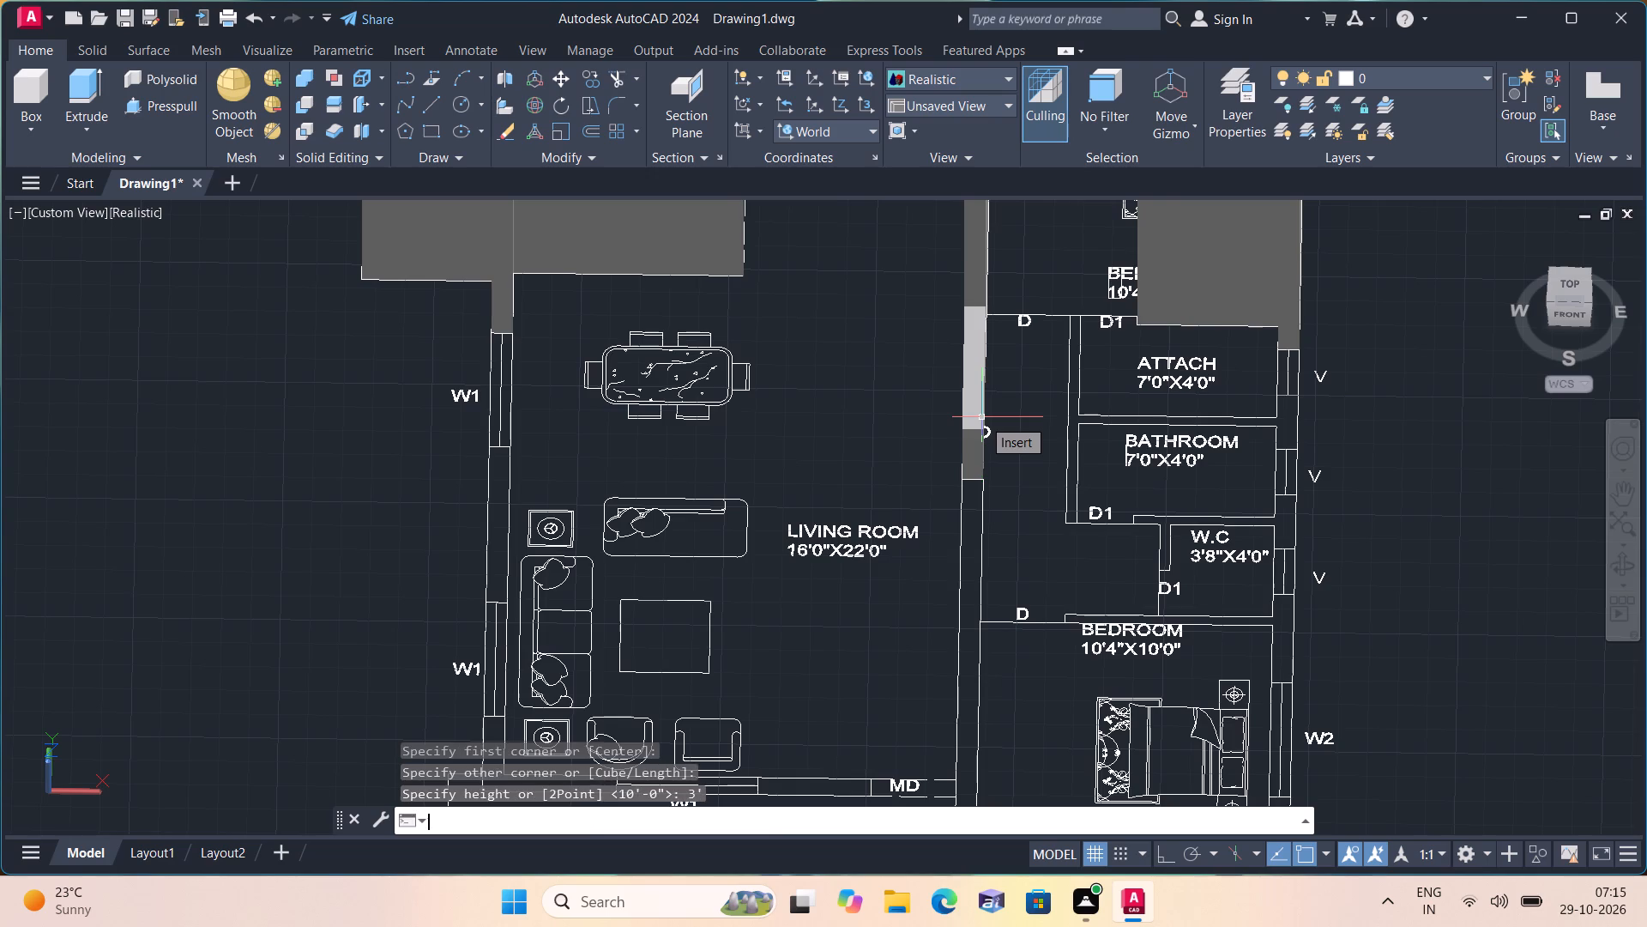
Move the new O opening box 7' straight up from its lower corner beside the 10' wall, placing it above the opening.
{"action": "scroll", "coordinate": [982, 418], "scroll_direction": "up", "scroll_amount": 2}
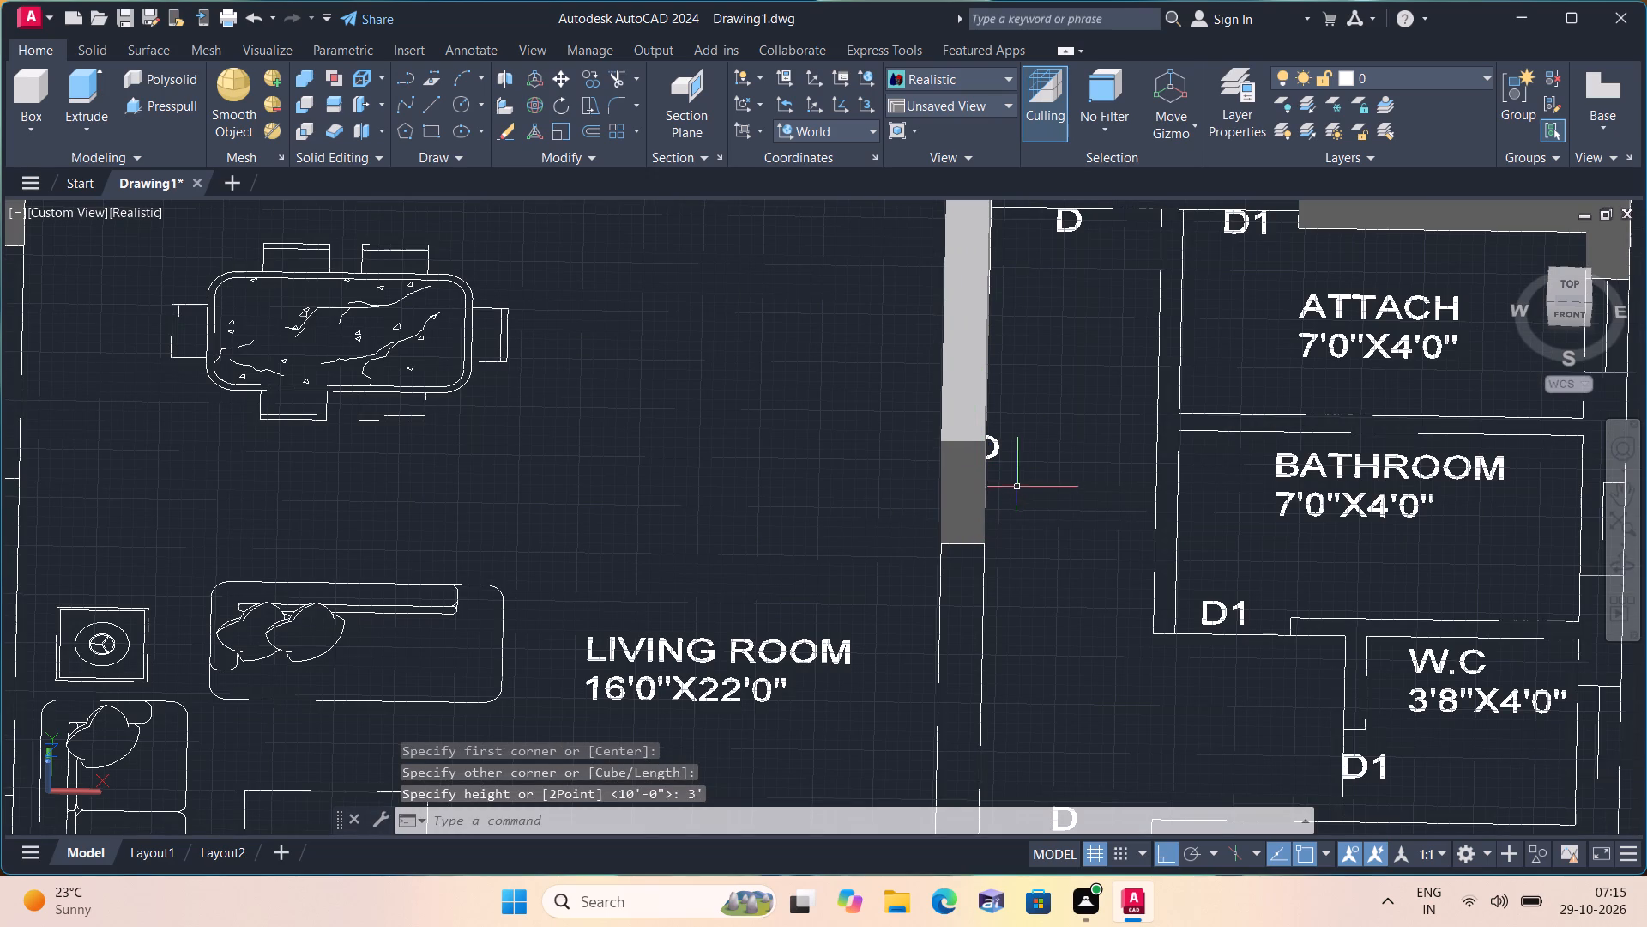
{"action": "middle_click_drag", "start_coordinate": [1050, 514], "coordinate": [900, 510], "text": "shift"}
{"action": "middle_click_drag", "start_coordinate": [873, 640], "coordinate": [848, 608]}
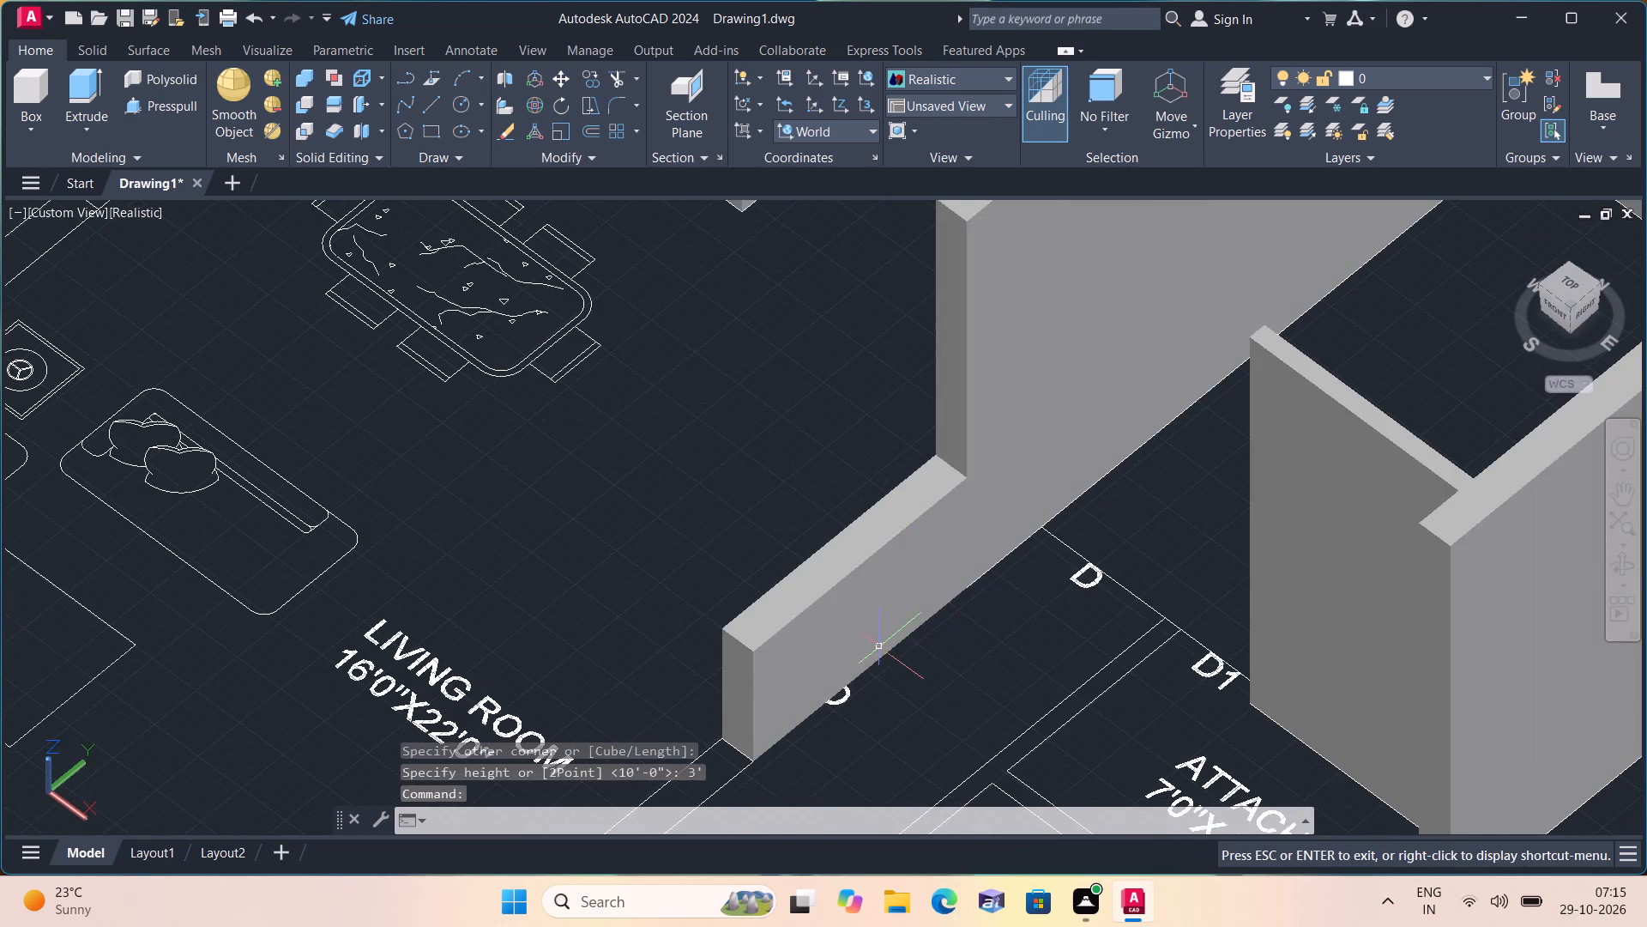
{"action": "middle_click_drag", "start_coordinate": [848, 608], "coordinate": [799, 519]}
{"action": "scroll", "coordinate": [719, 600], "scroll_direction": "up", "scroll_amount": 1}
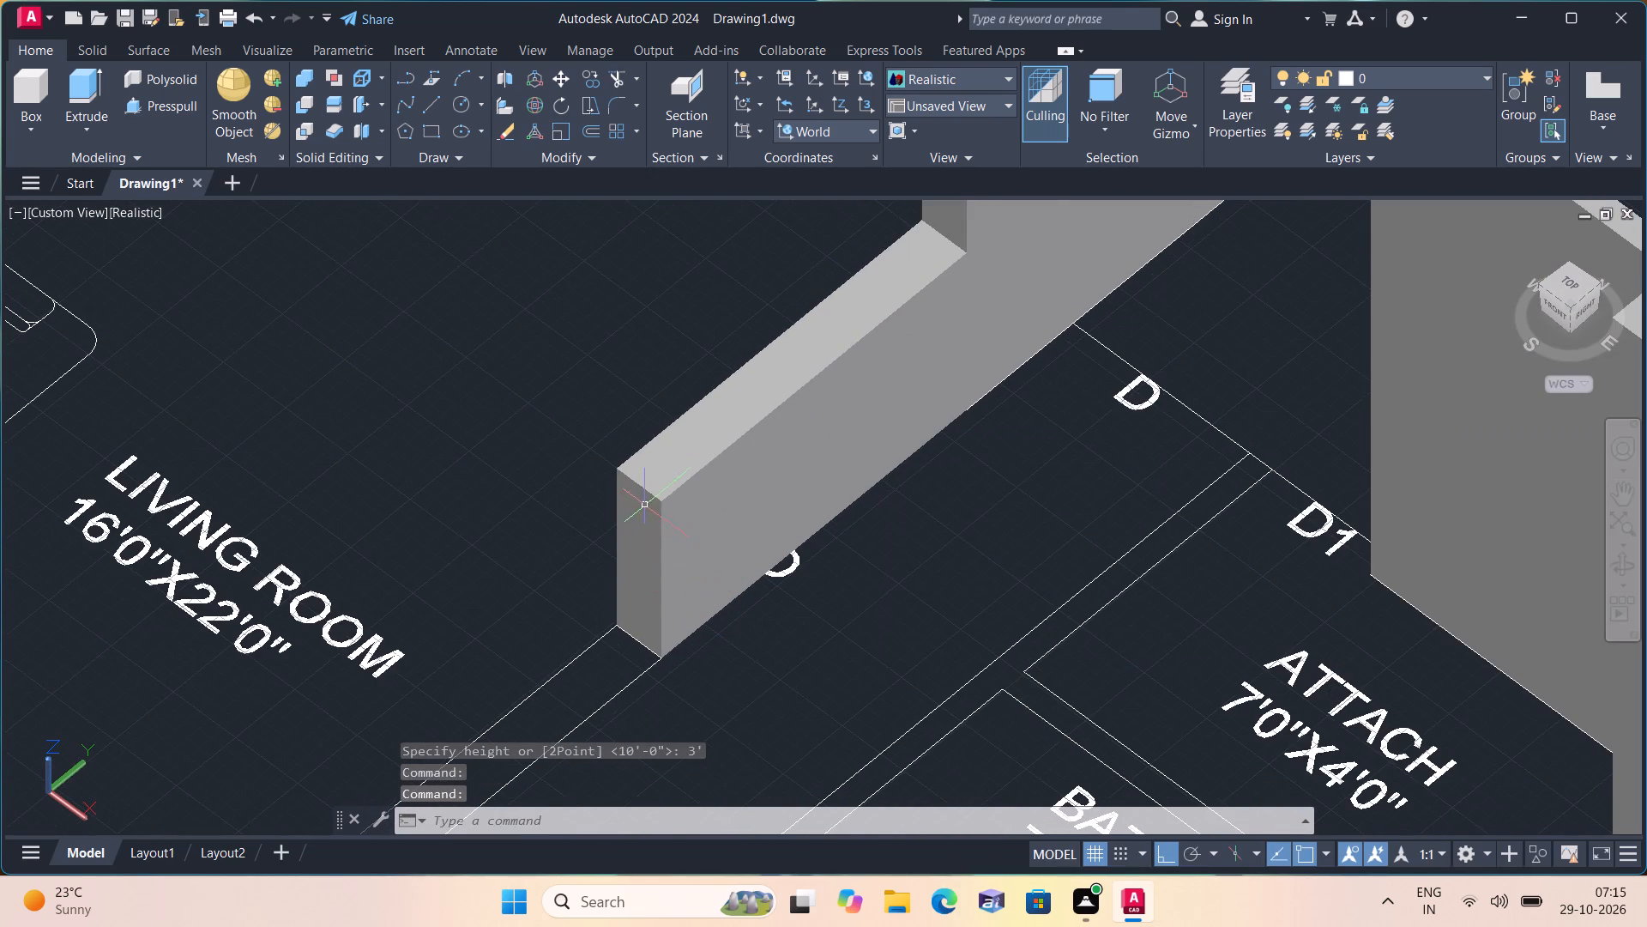
{"action": "left_click", "coordinate": [674, 496]}
{"action": "middle_click_drag", "start_coordinate": [940, 597], "coordinate": [878, 597], "text": "shift"}
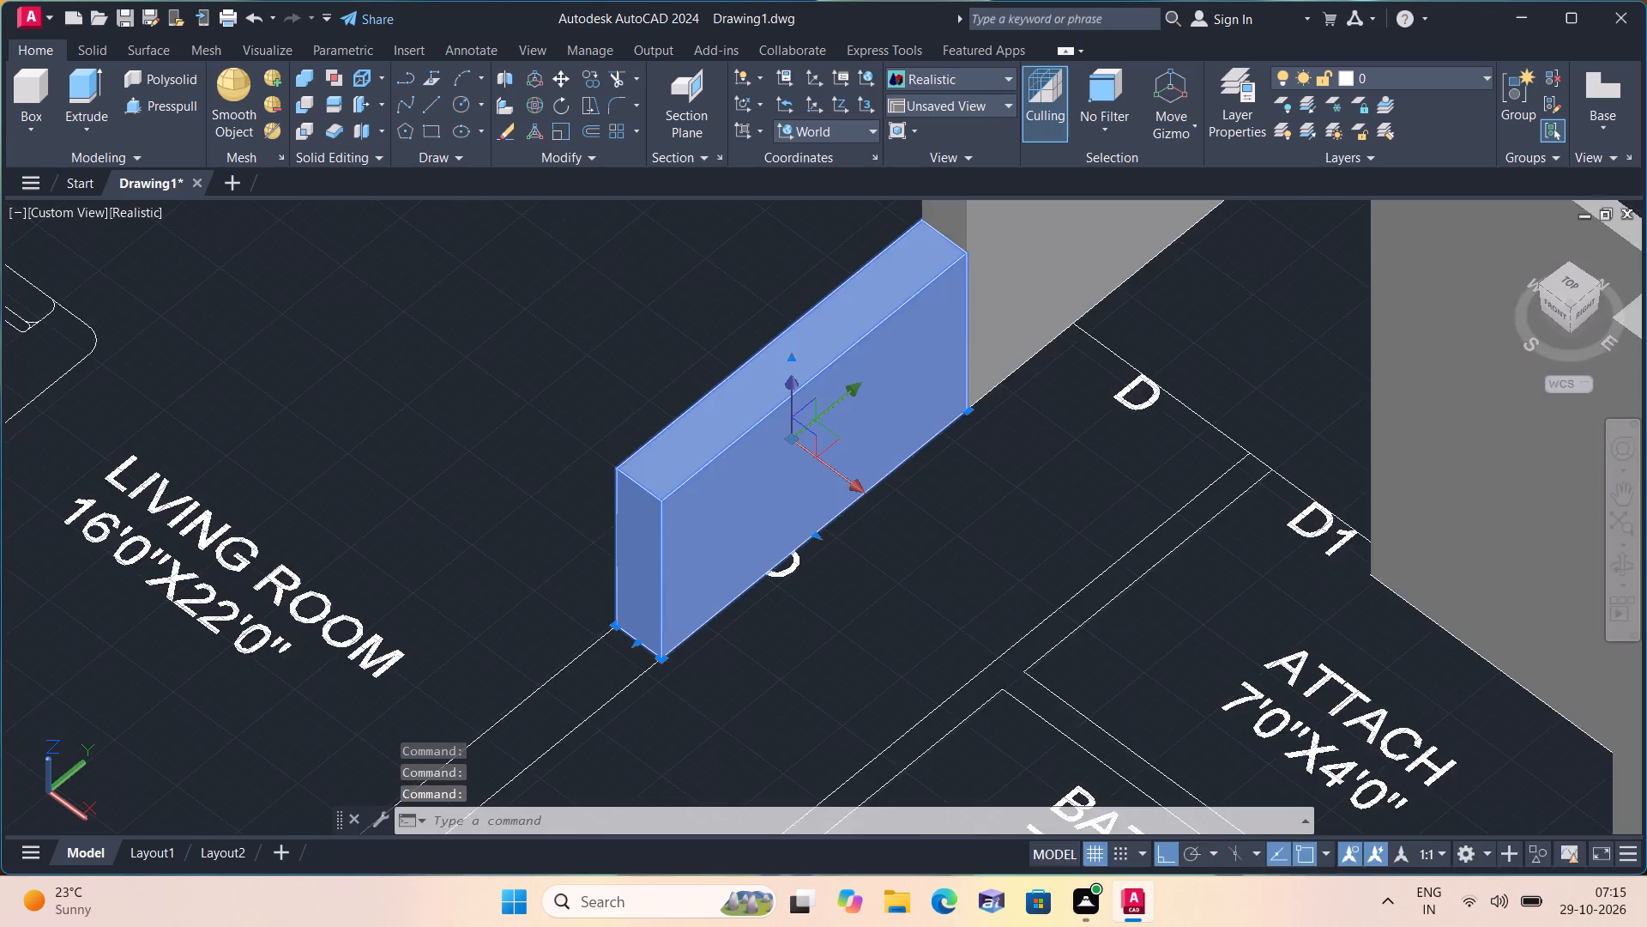
{"action": "middle_click_drag", "start_coordinate": [878, 597], "coordinate": [836, 591], "text": "shift"}
{"action": "scroll", "coordinate": [855, 597], "scroll_direction": "down", "scroll_amount": 1, "text": "shift"}
{"action": "scroll", "coordinate": [847, 586], "scroll_direction": "down", "scroll_amount": 1}
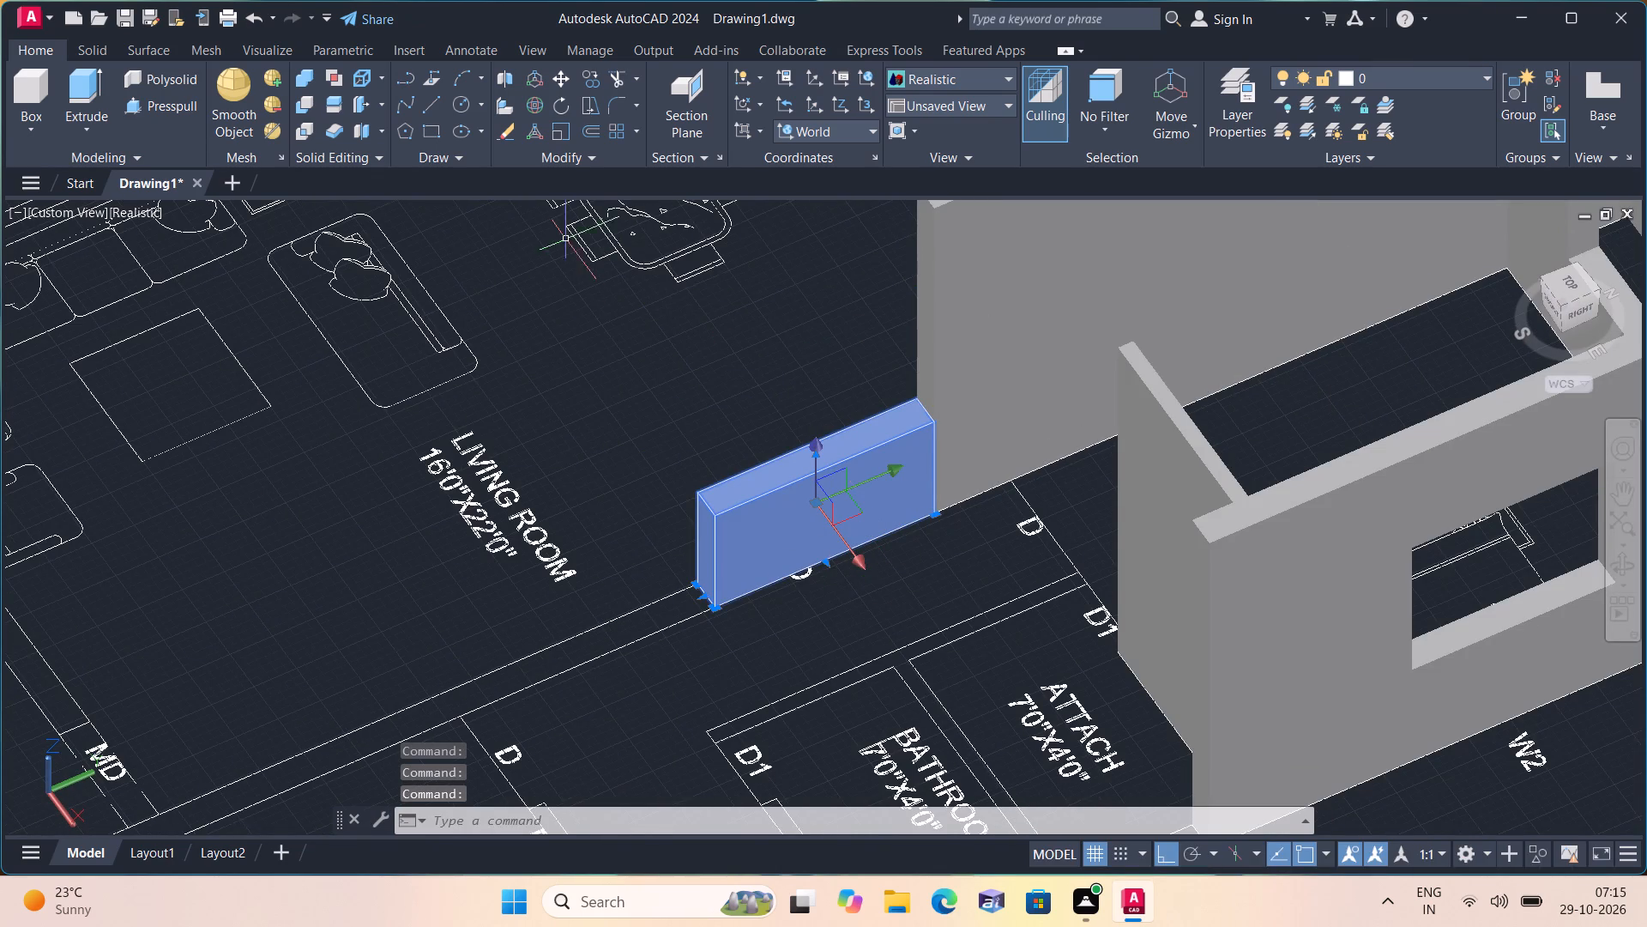
{"action": "left_click", "coordinate": [563, 76]}
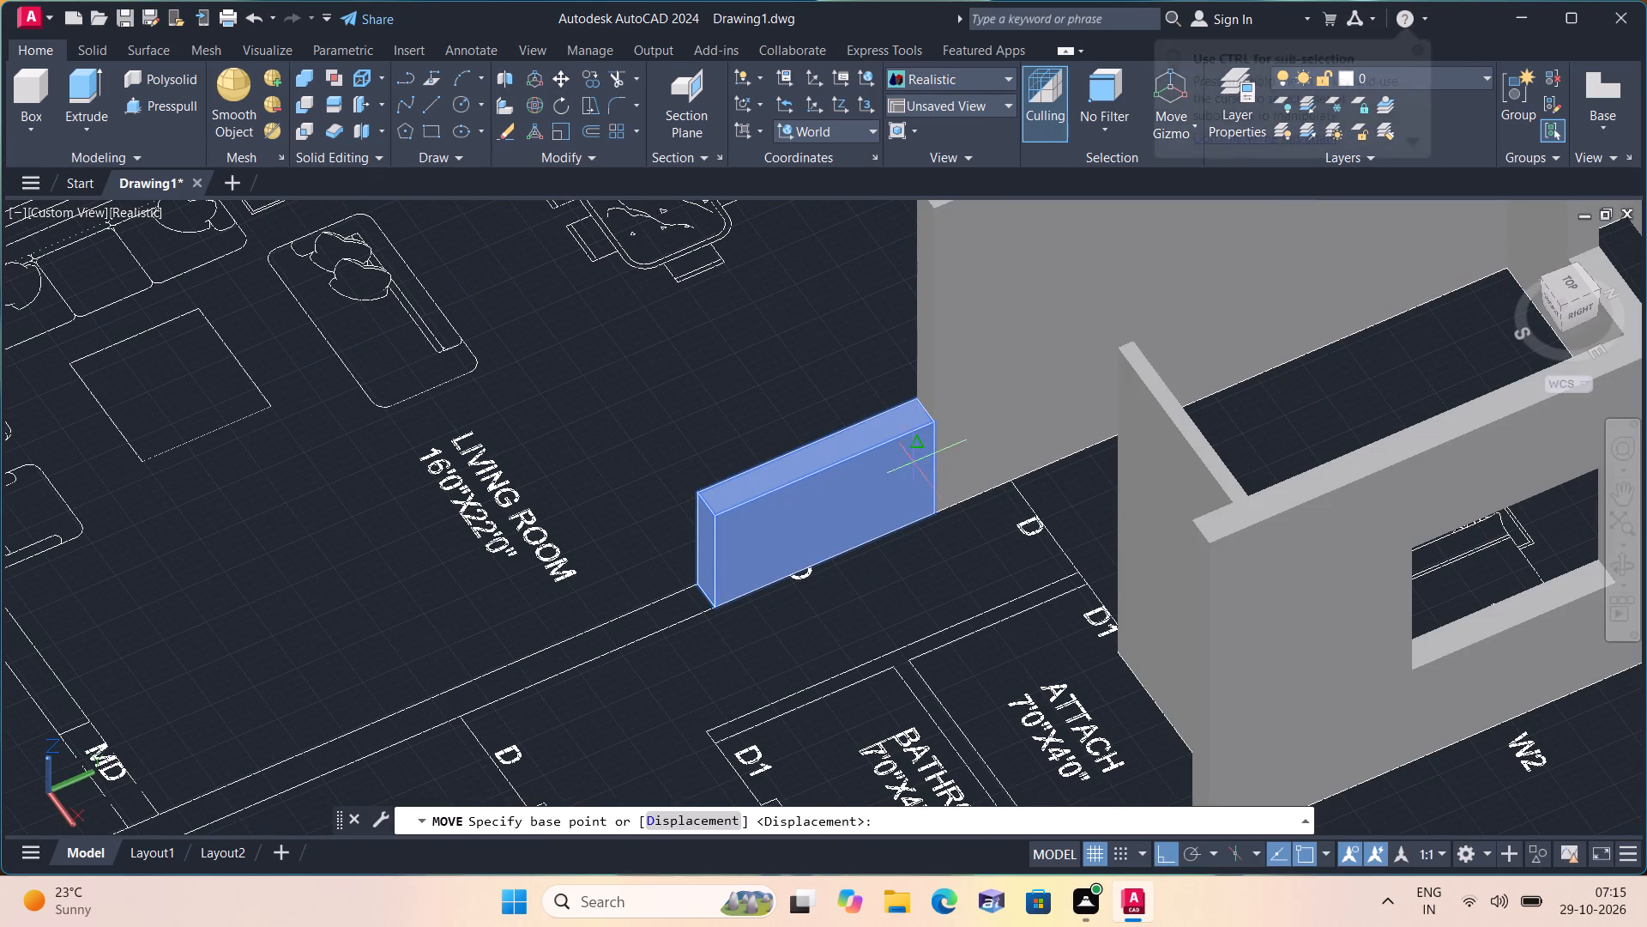
{"action": "left_click", "coordinate": [933, 523]}
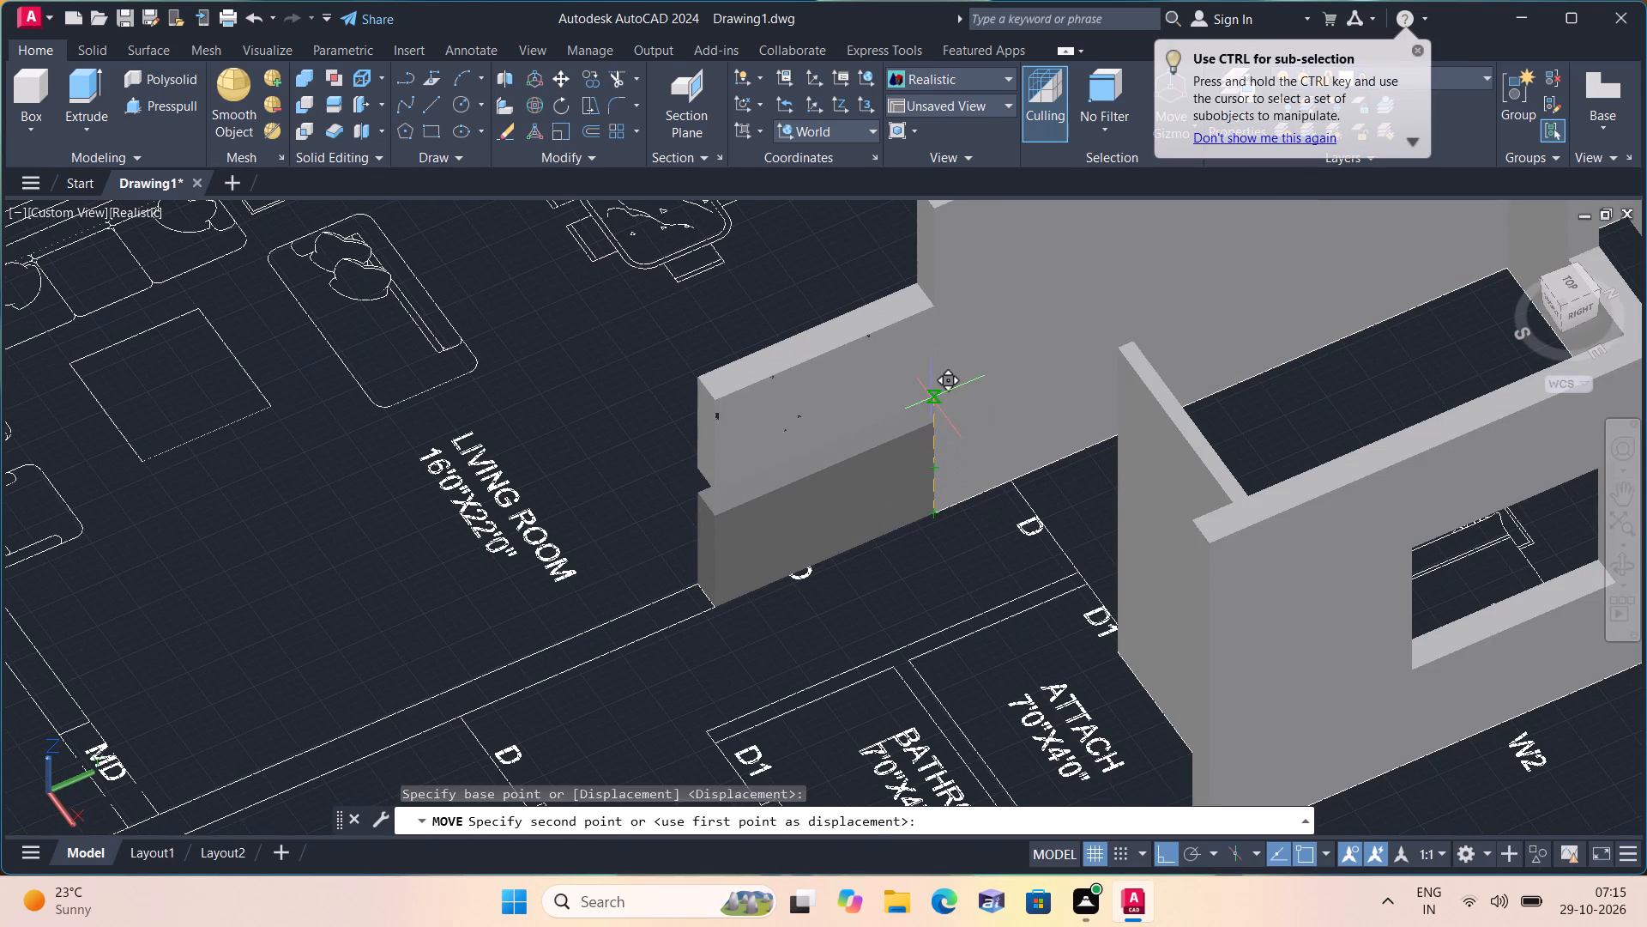
{"action": "type", "text": "7'"}
{"action": "key", "text": "space"}
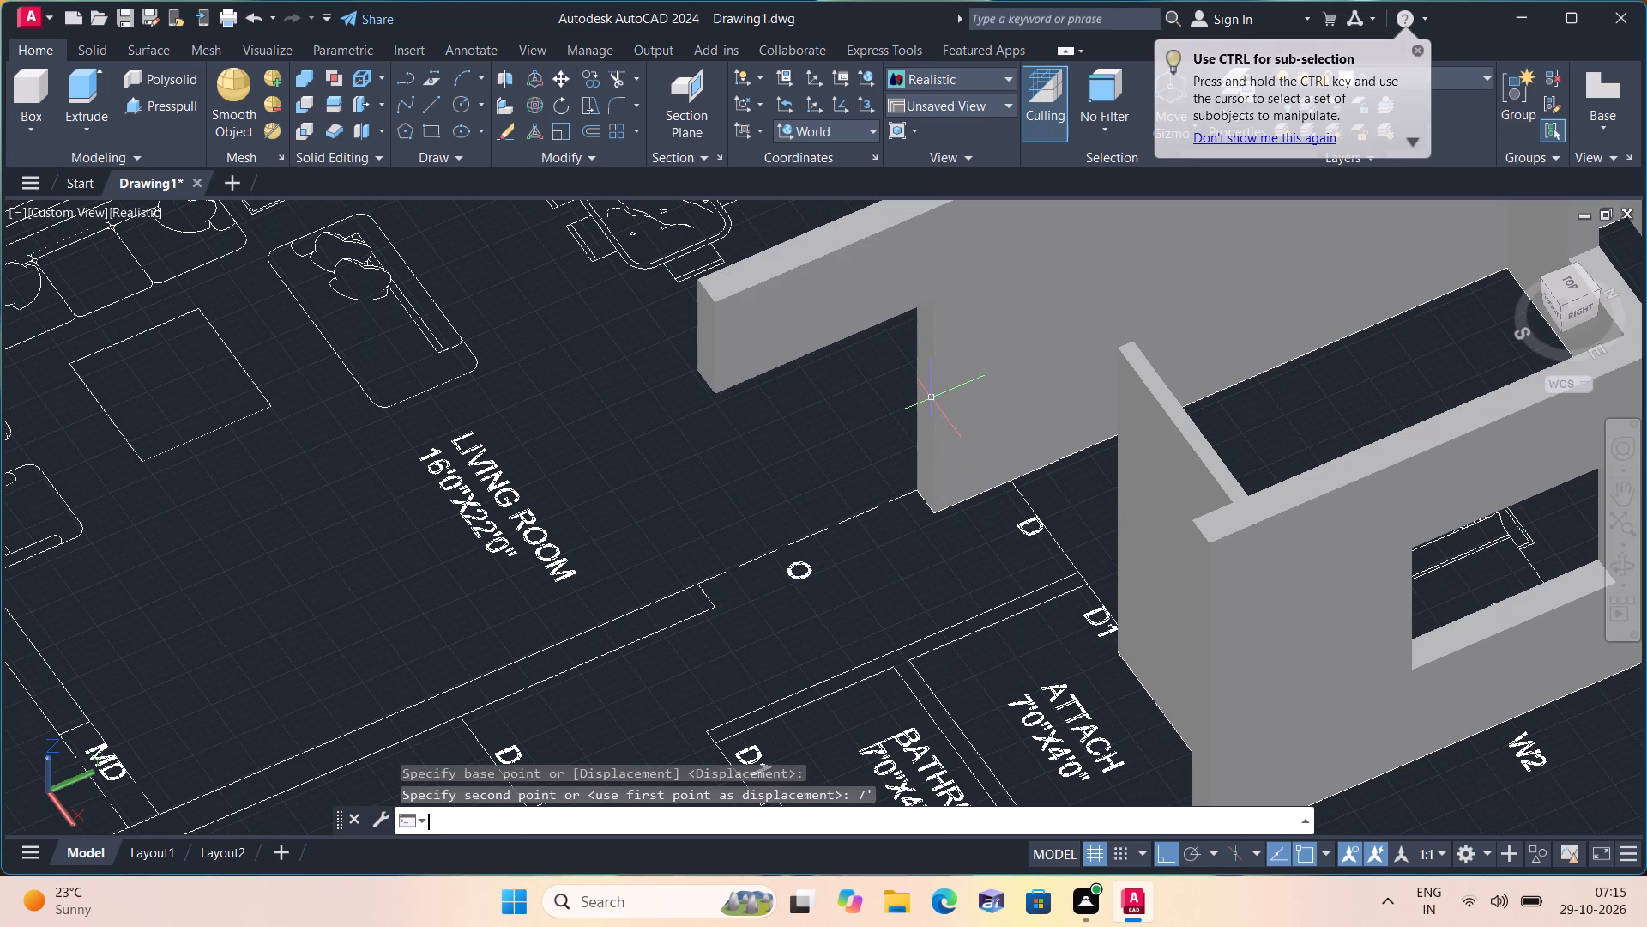
Draw a box base across the kitchen's O opening beside the staircase, spanning corner to corner between the two wall ends.
{"action": "scroll", "coordinate": [932, 446], "scroll_direction": "down", "scroll_amount": 1}
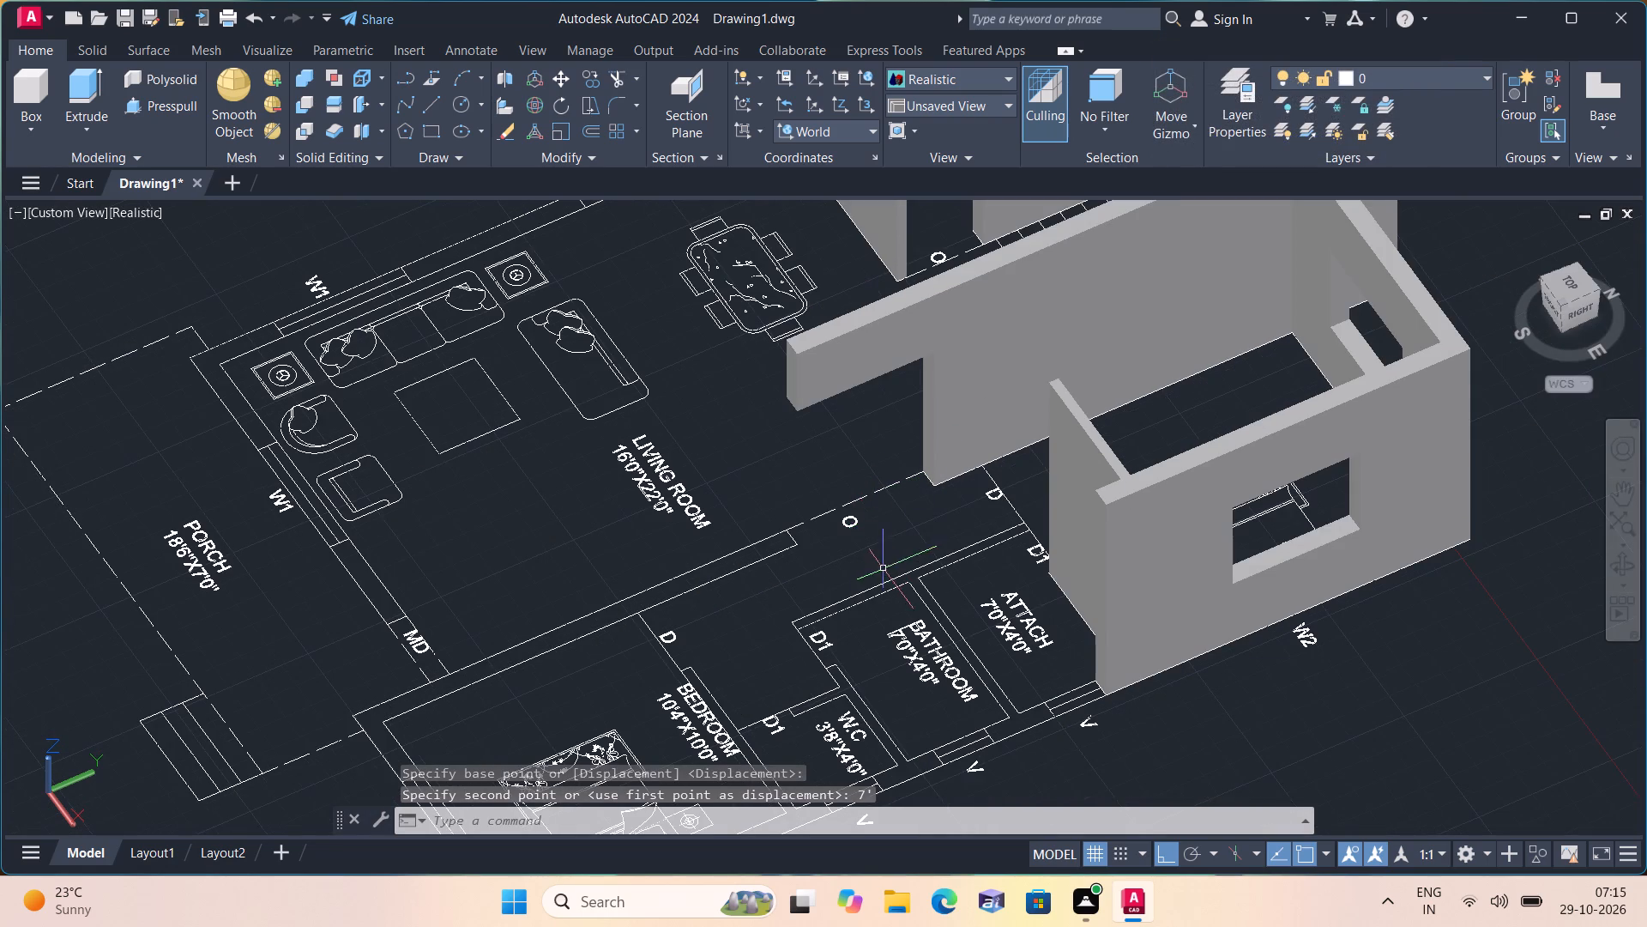
{"action": "middle_click_drag", "start_coordinate": [873, 566], "coordinate": [816, 671], "text": "shift"}
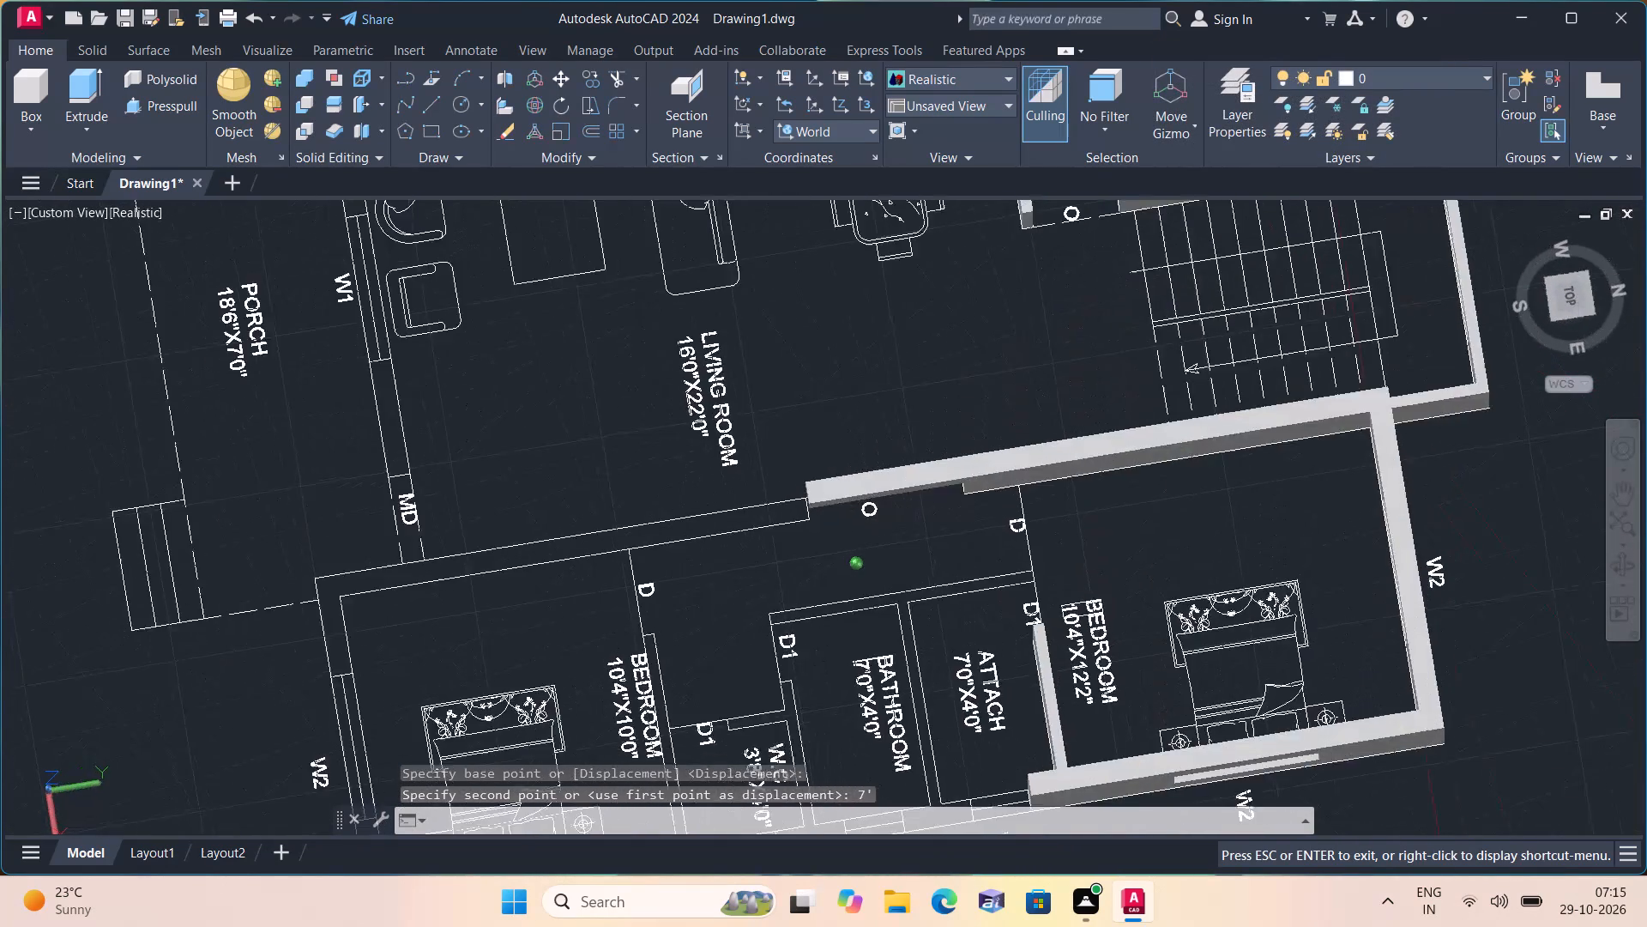
{"action": "middle_click_drag", "start_coordinate": [816, 671], "coordinate": [817, 671], "text": "shift"}
{"action": "scroll", "coordinate": [897, 565], "scroll_direction": "down", "scroll_amount": 2, "text": "shift"}
{"action": "scroll", "coordinate": [1012, 396], "scroll_direction": "up", "scroll_amount": 2}
{"action": "scroll", "coordinate": [893, 533], "scroll_direction": "up", "scroll_amount": 4}
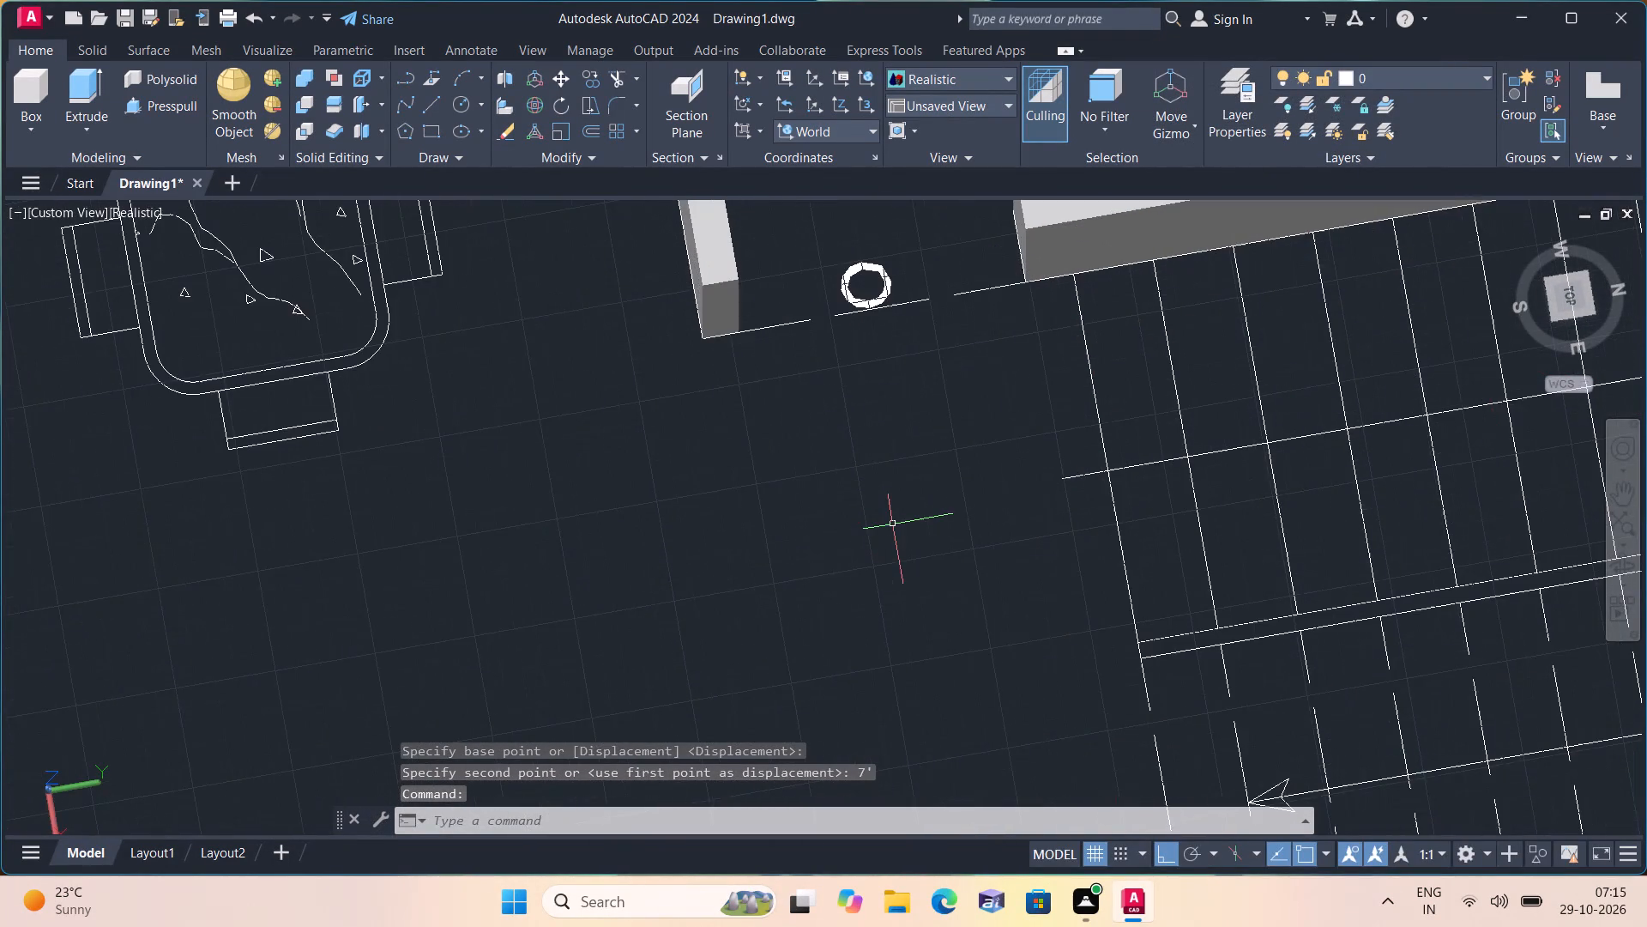
{"action": "middle_click_drag", "start_coordinate": [874, 522], "coordinate": [780, 596]}
{"action": "middle_click_drag", "start_coordinate": [728, 584], "coordinate": [854, 694], "text": "shift"}
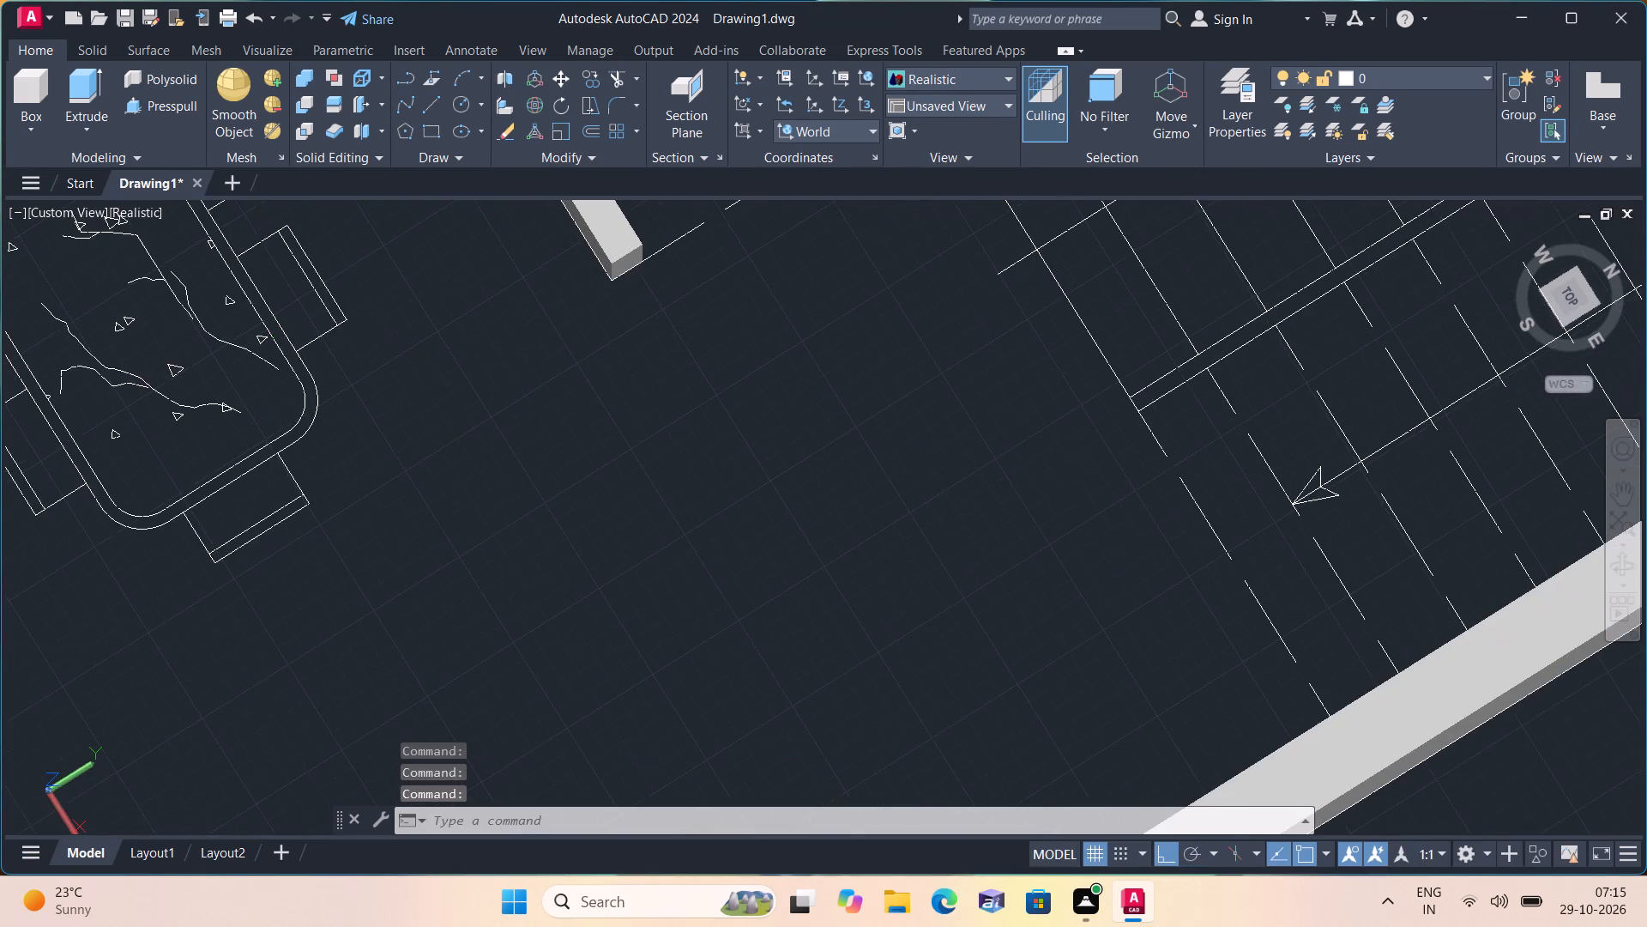
{"action": "middle_click_drag", "start_coordinate": [854, 694], "coordinate": [933, 705], "text": "shift"}
{"action": "scroll", "coordinate": [916, 679], "scroll_direction": "down", "scroll_amount": 3}
{"action": "middle_click_drag", "start_coordinate": [662, 576], "coordinate": [872, 633], "text": "shift"}
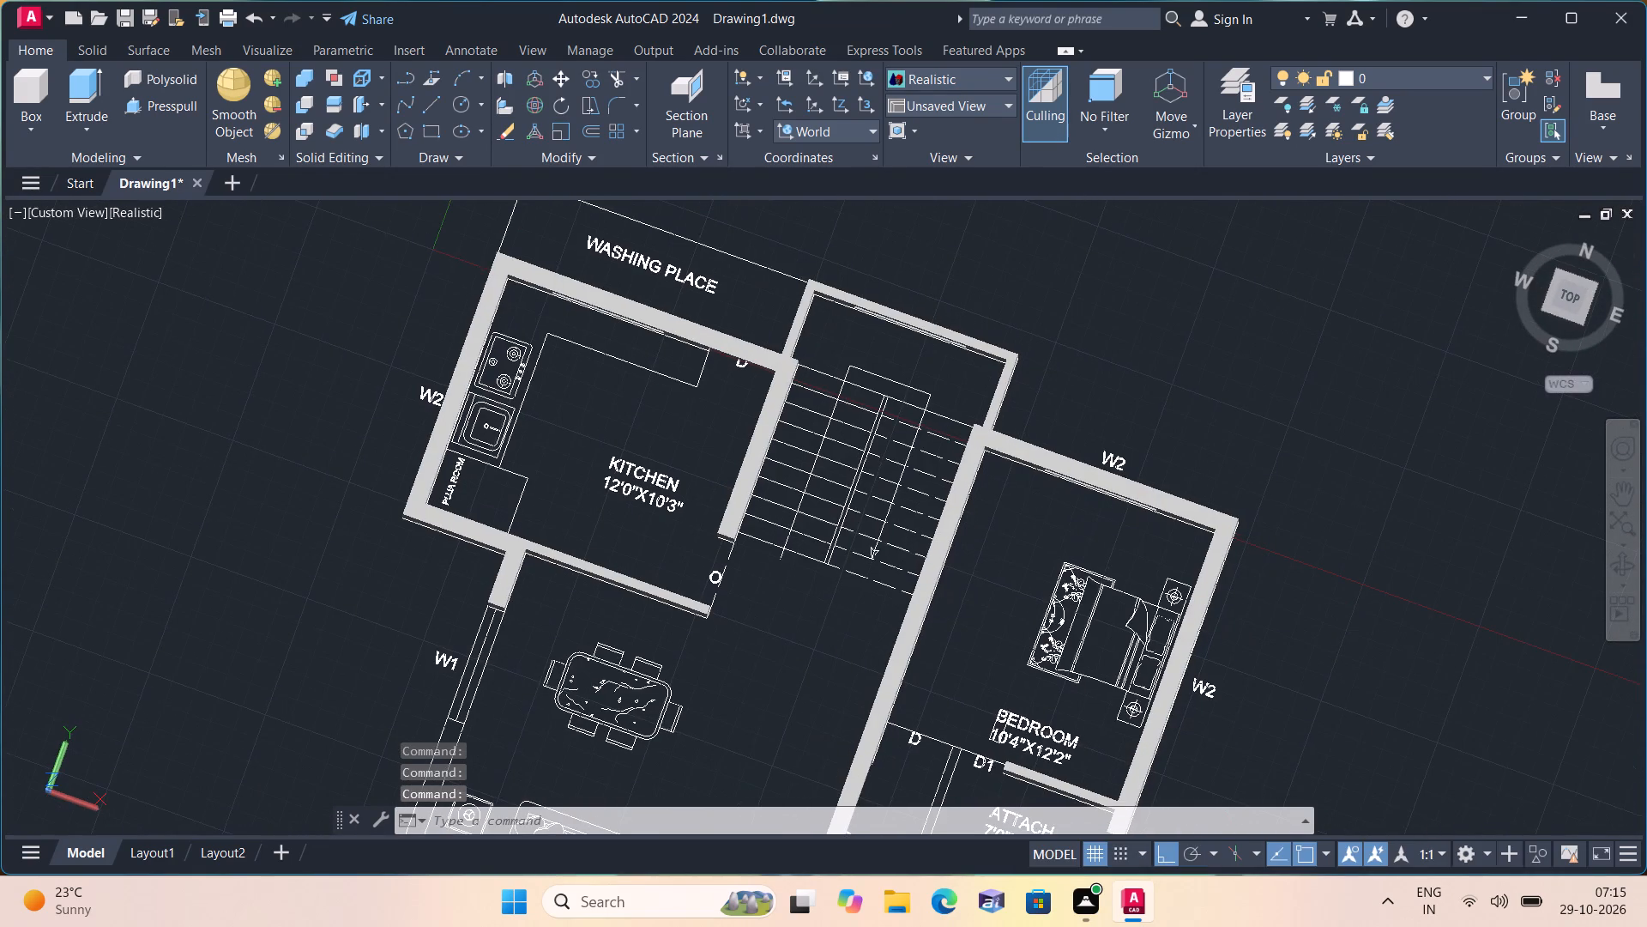
{"action": "middle_click_drag", "start_coordinate": [872, 633], "coordinate": [880, 629], "text": "shift"}
{"action": "scroll", "coordinate": [722, 565], "scroll_direction": "up", "scroll_amount": 5}
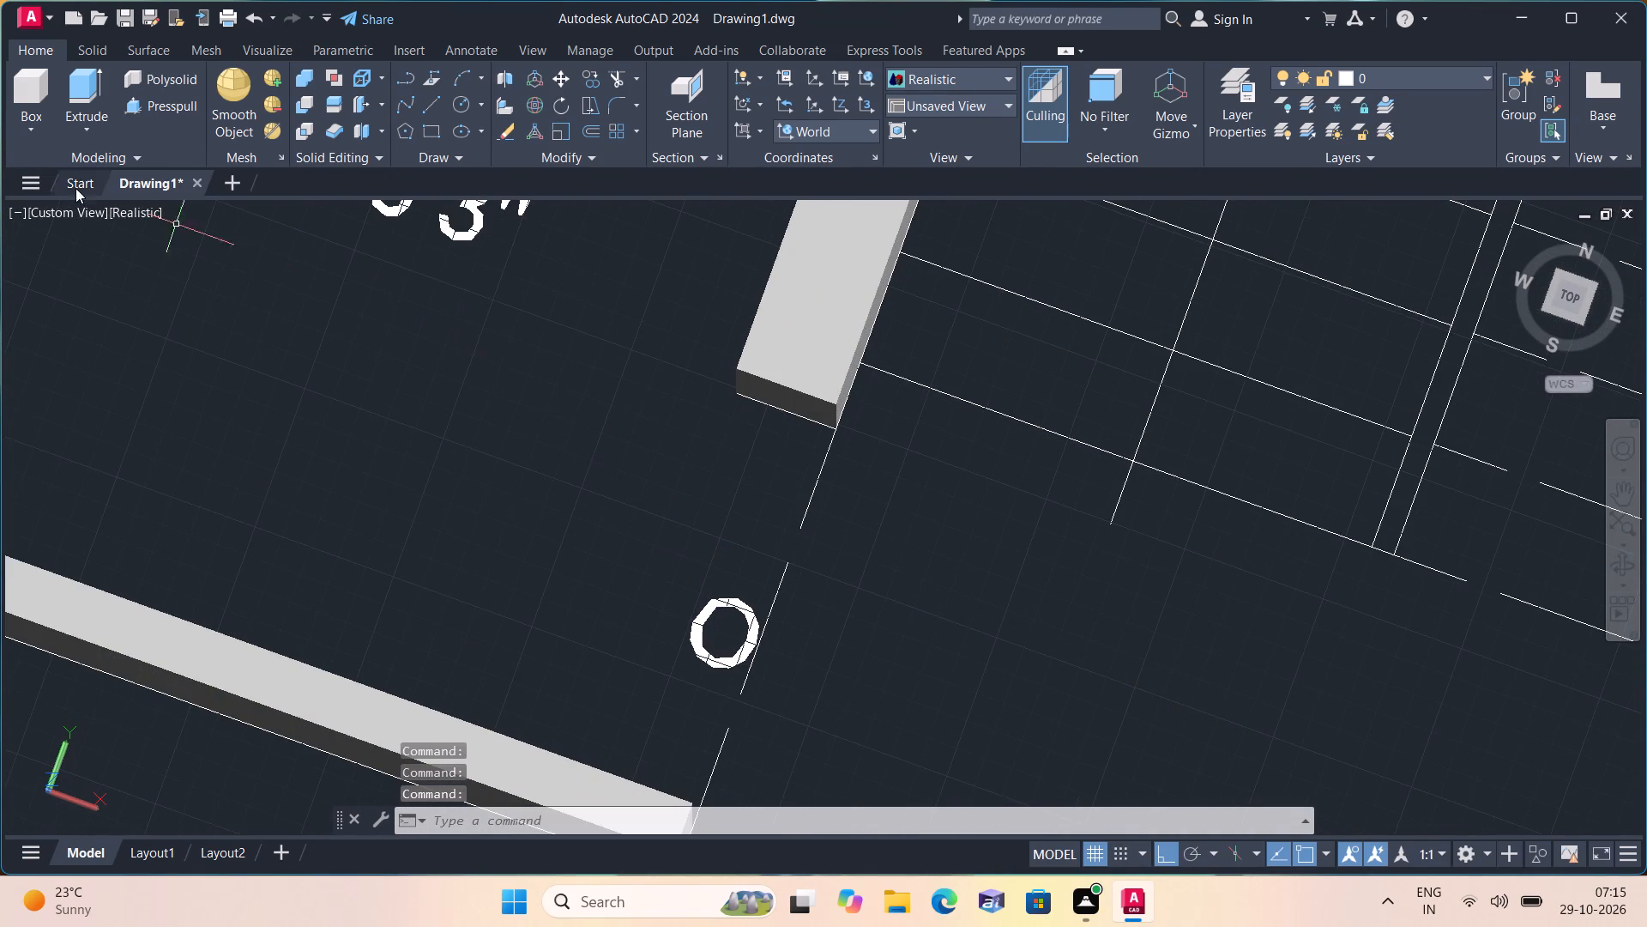
{"action": "left_click", "coordinate": [30, 122]}
{"action": "left_click", "coordinate": [61, 173]}
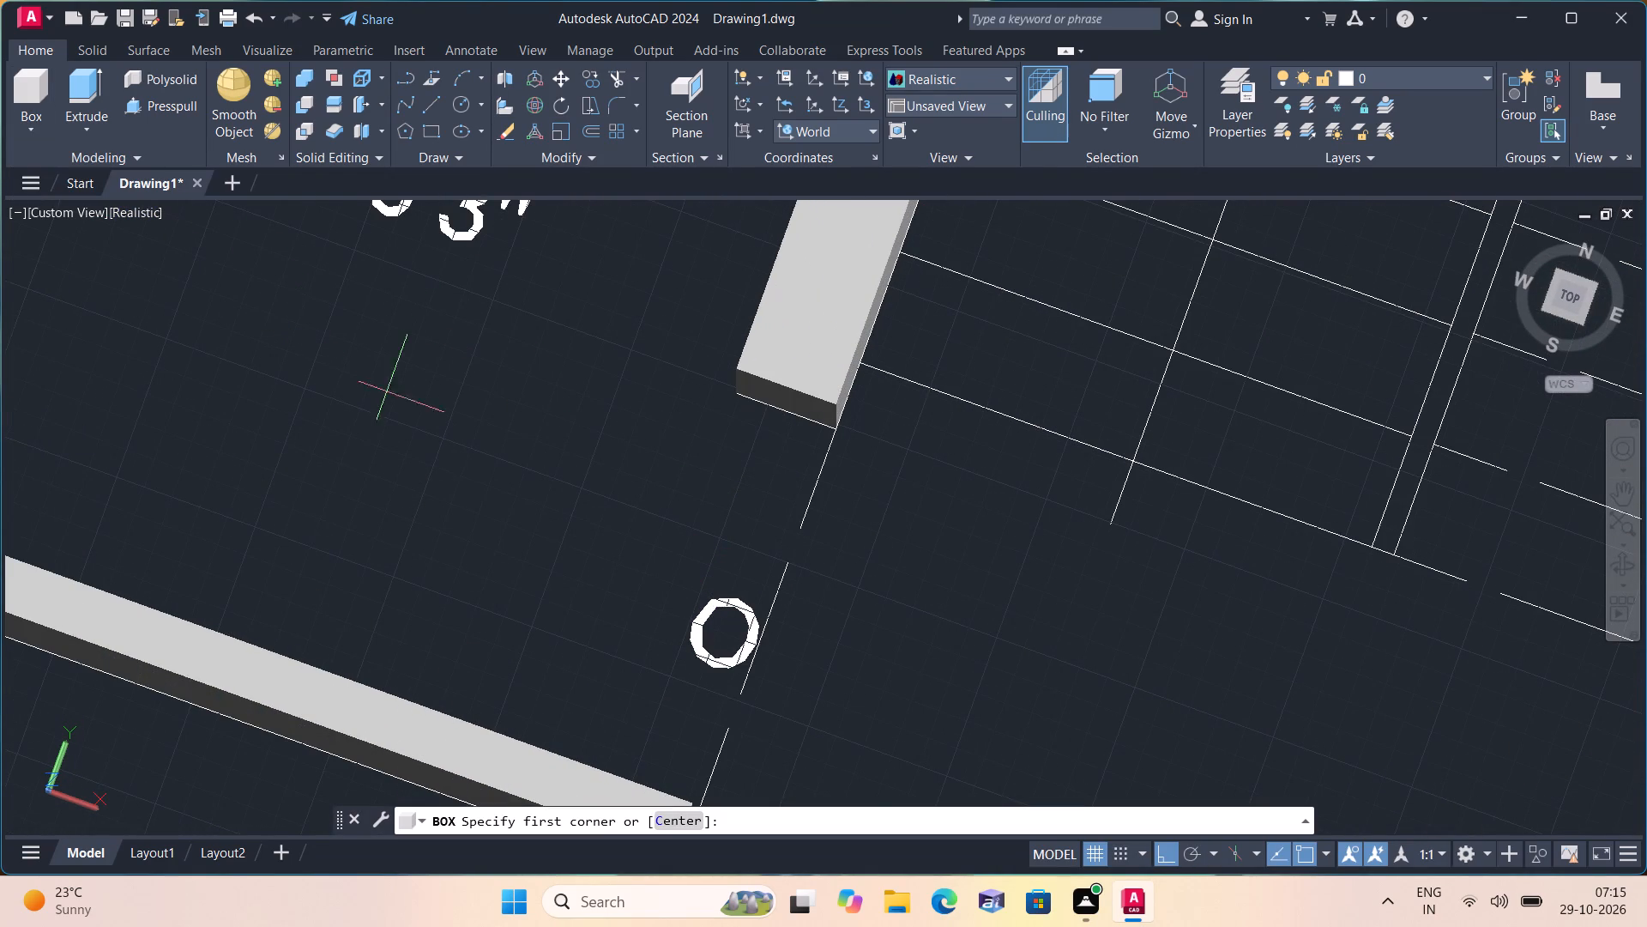
{"action": "middle_click_drag", "start_coordinate": [763, 500], "coordinate": [786, 397], "text": "shift"}
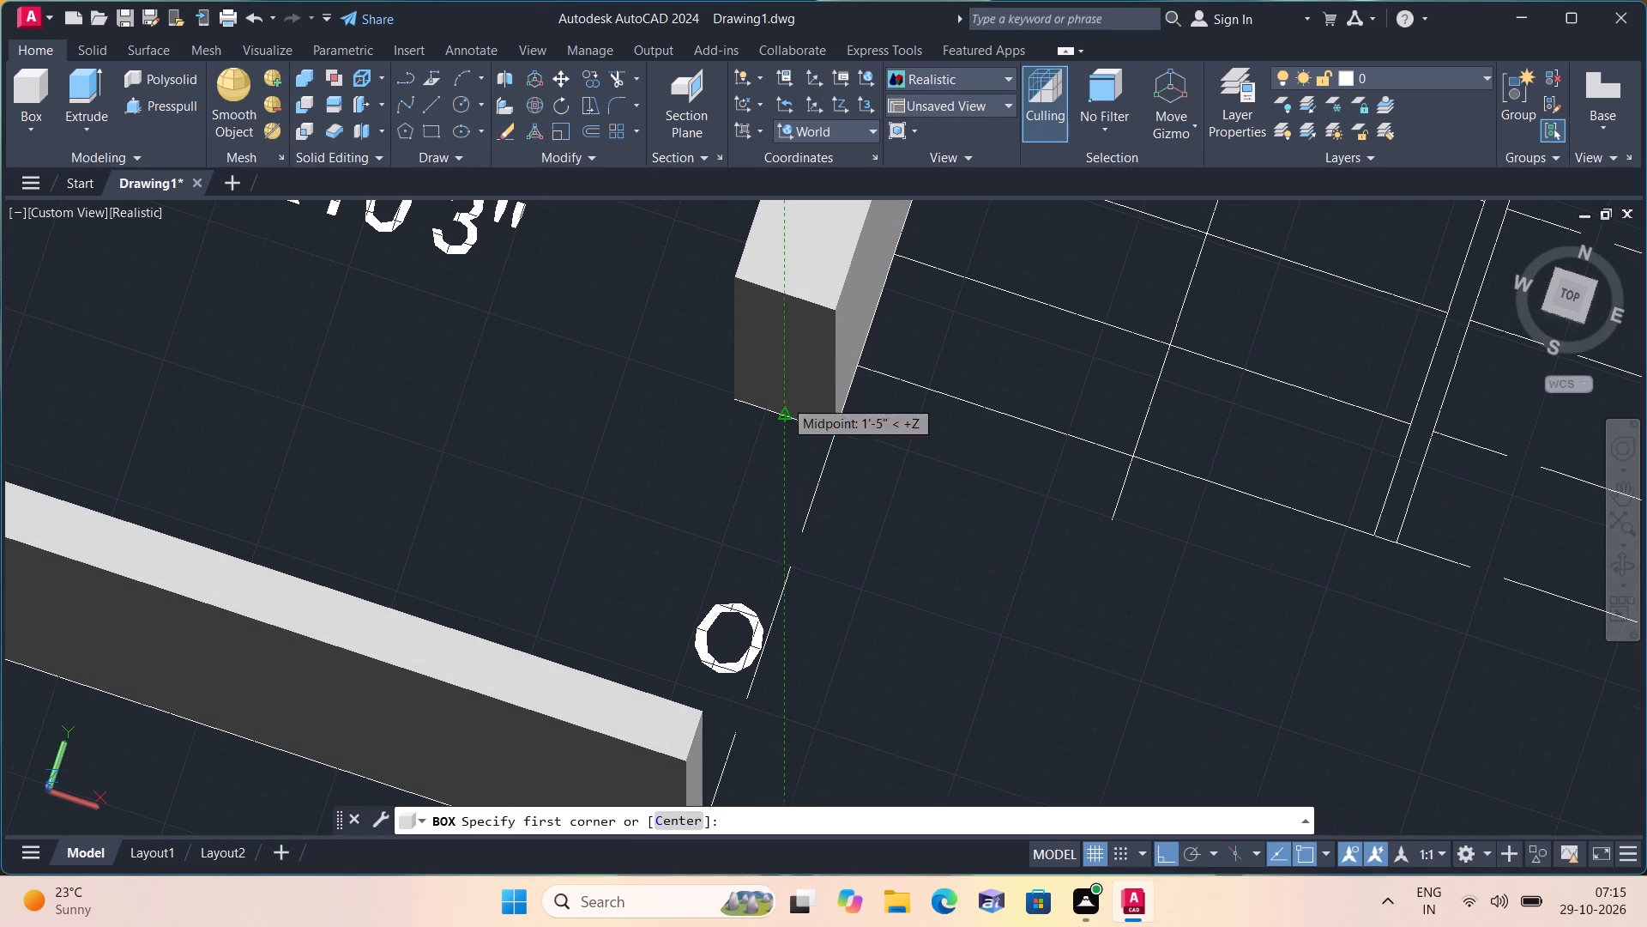
{"action": "middle_click_drag", "start_coordinate": [786, 397], "coordinate": [798, 378], "text": "shift"}
{"action": "scroll", "coordinate": [734, 417], "scroll_direction": "up", "scroll_amount": 5}
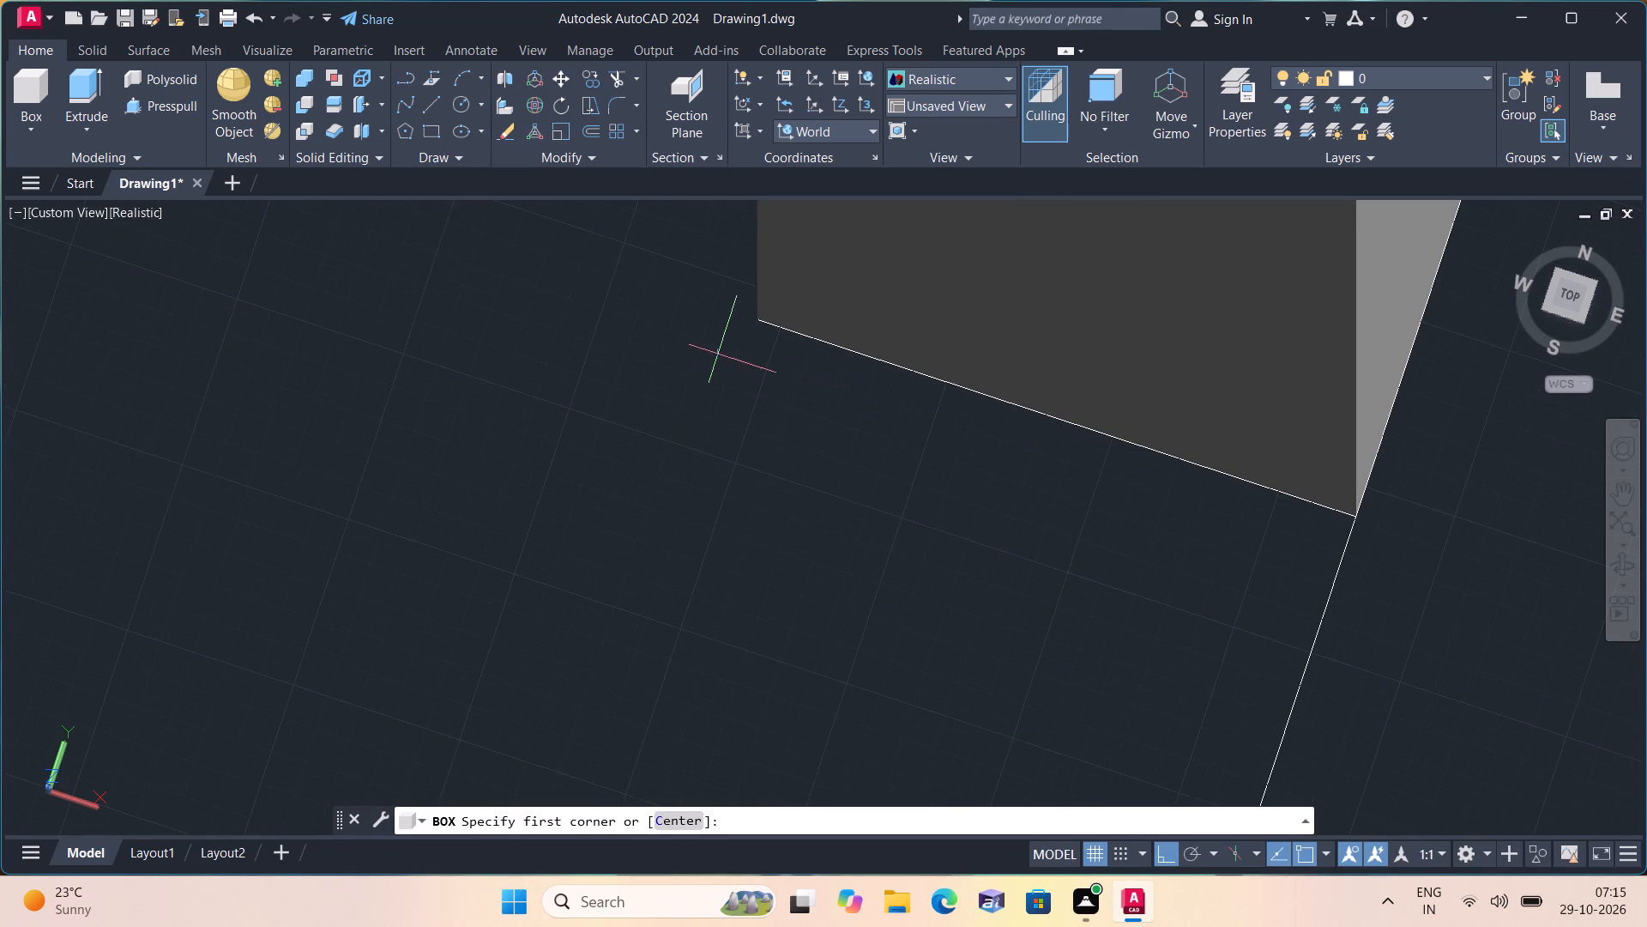
{"action": "left_click", "coordinate": [760, 320]}
{"action": "scroll", "coordinate": [794, 542], "scroll_direction": "down", "scroll_amount": 1}
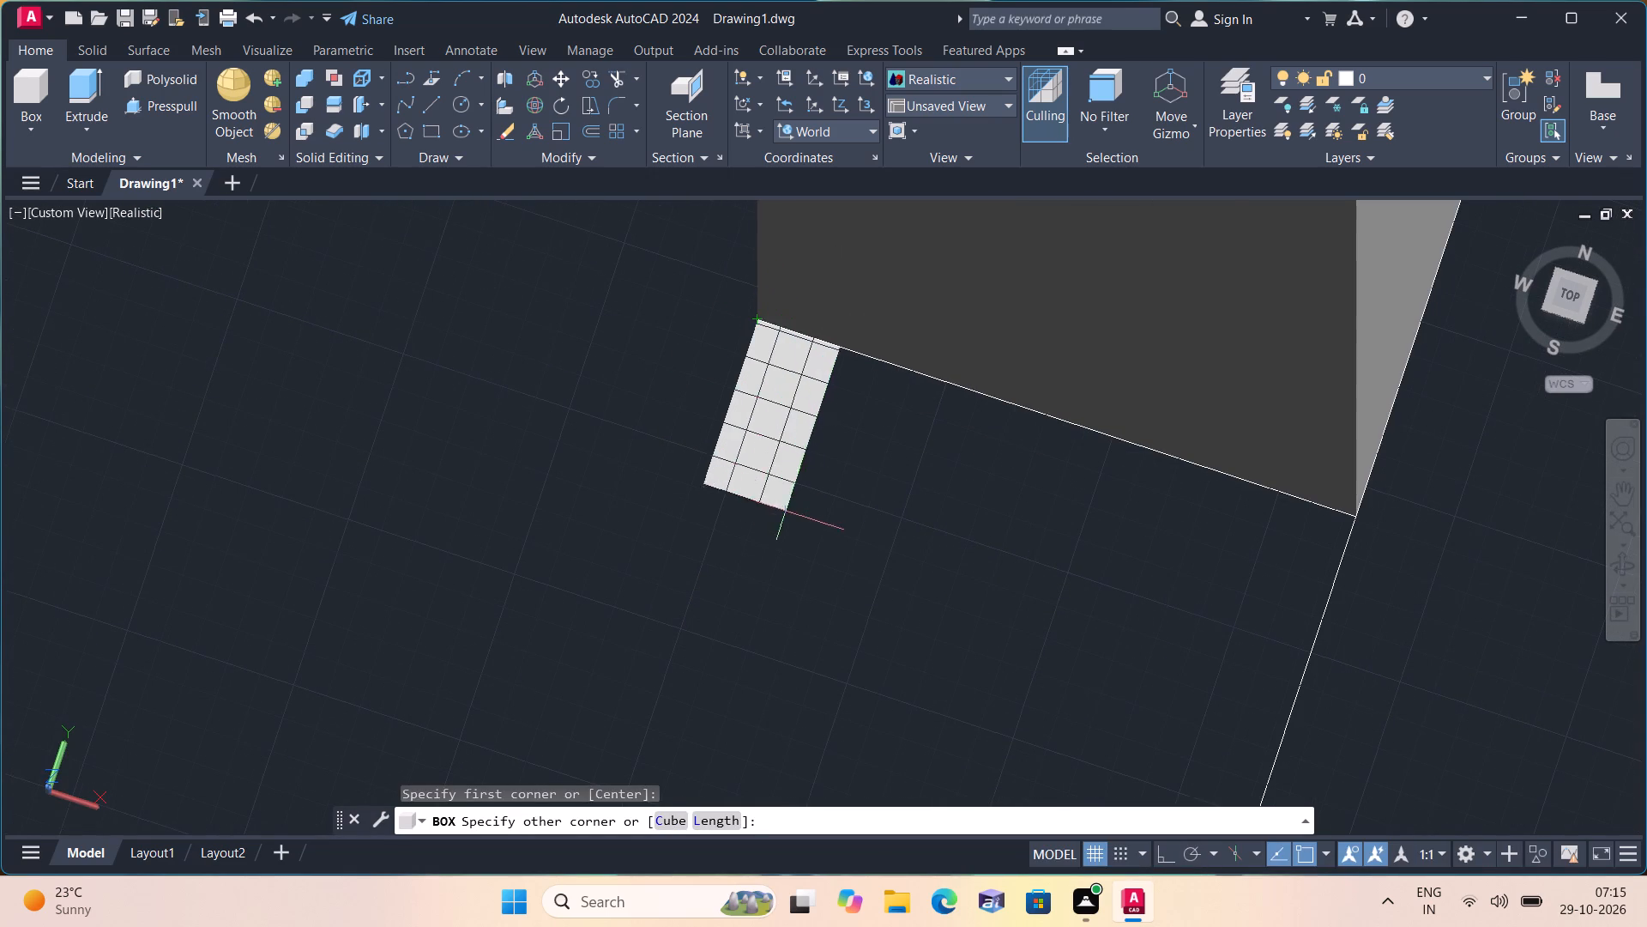
{"action": "scroll", "coordinate": [795, 553], "scroll_direction": "down", "scroll_amount": 1}
{"action": "middle_click_drag", "start_coordinate": [860, 691], "coordinate": [819, 405]}
{"action": "scroll", "coordinate": [819, 405], "scroll_direction": "down", "scroll_amount": 1}
{"action": "middle_click_drag", "start_coordinate": [776, 645], "coordinate": [641, 372]}
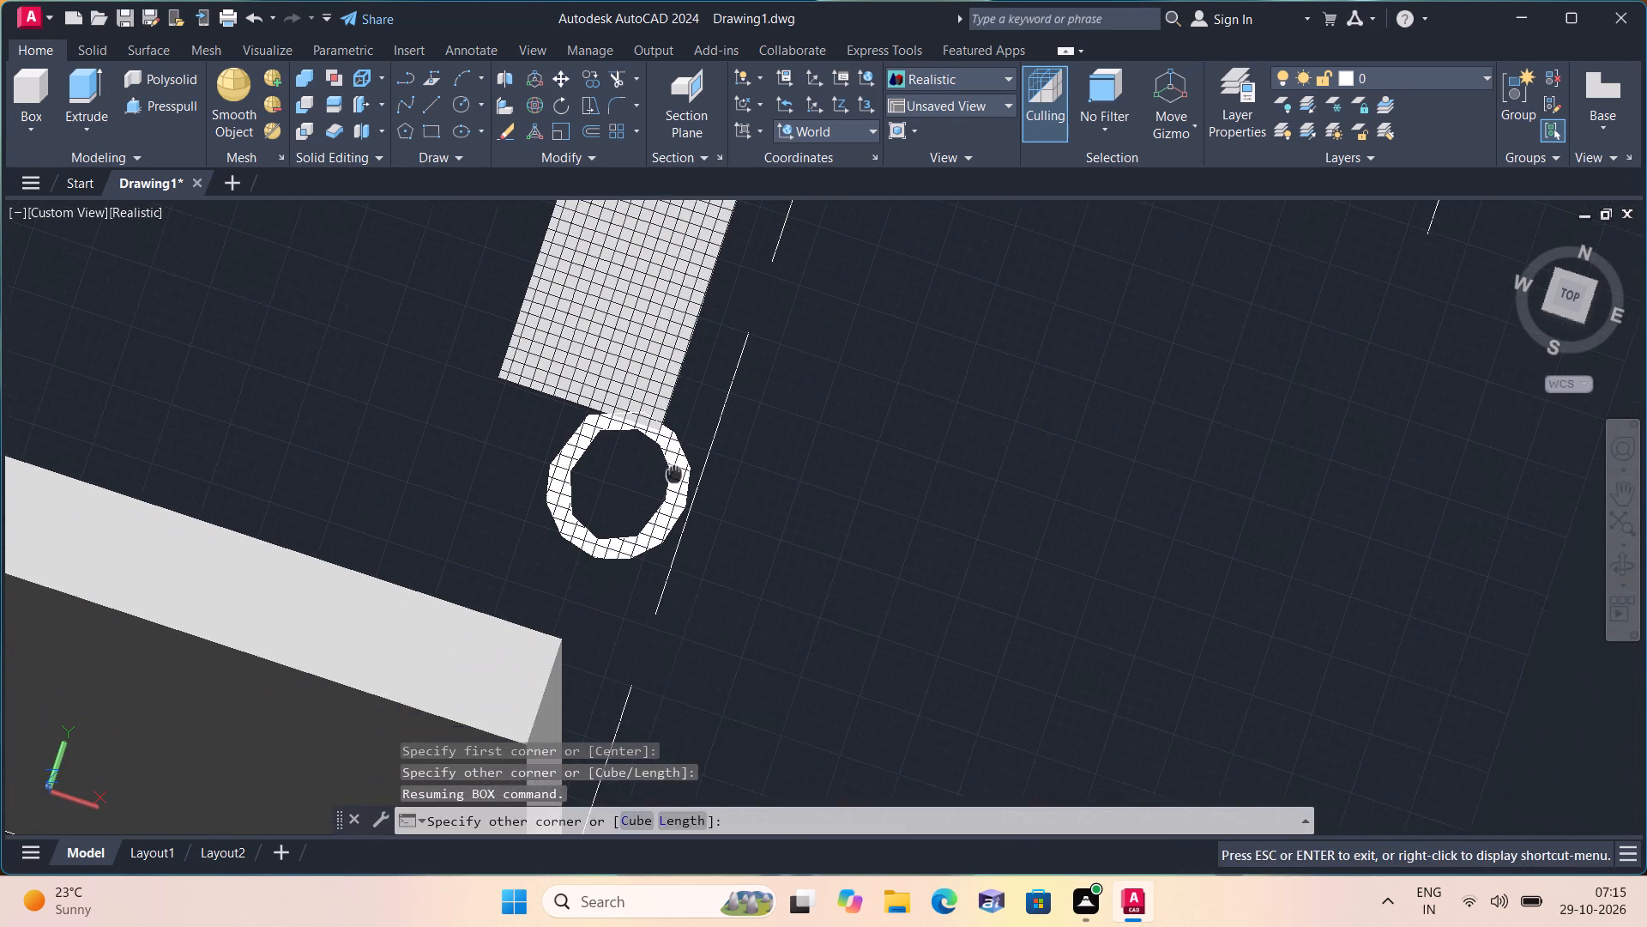
{"action": "middle_click_drag", "start_coordinate": [641, 372], "coordinate": [635, 347]}
{"action": "middle_click_drag", "start_coordinate": [648, 589], "coordinate": [453, 579], "text": "shift"}
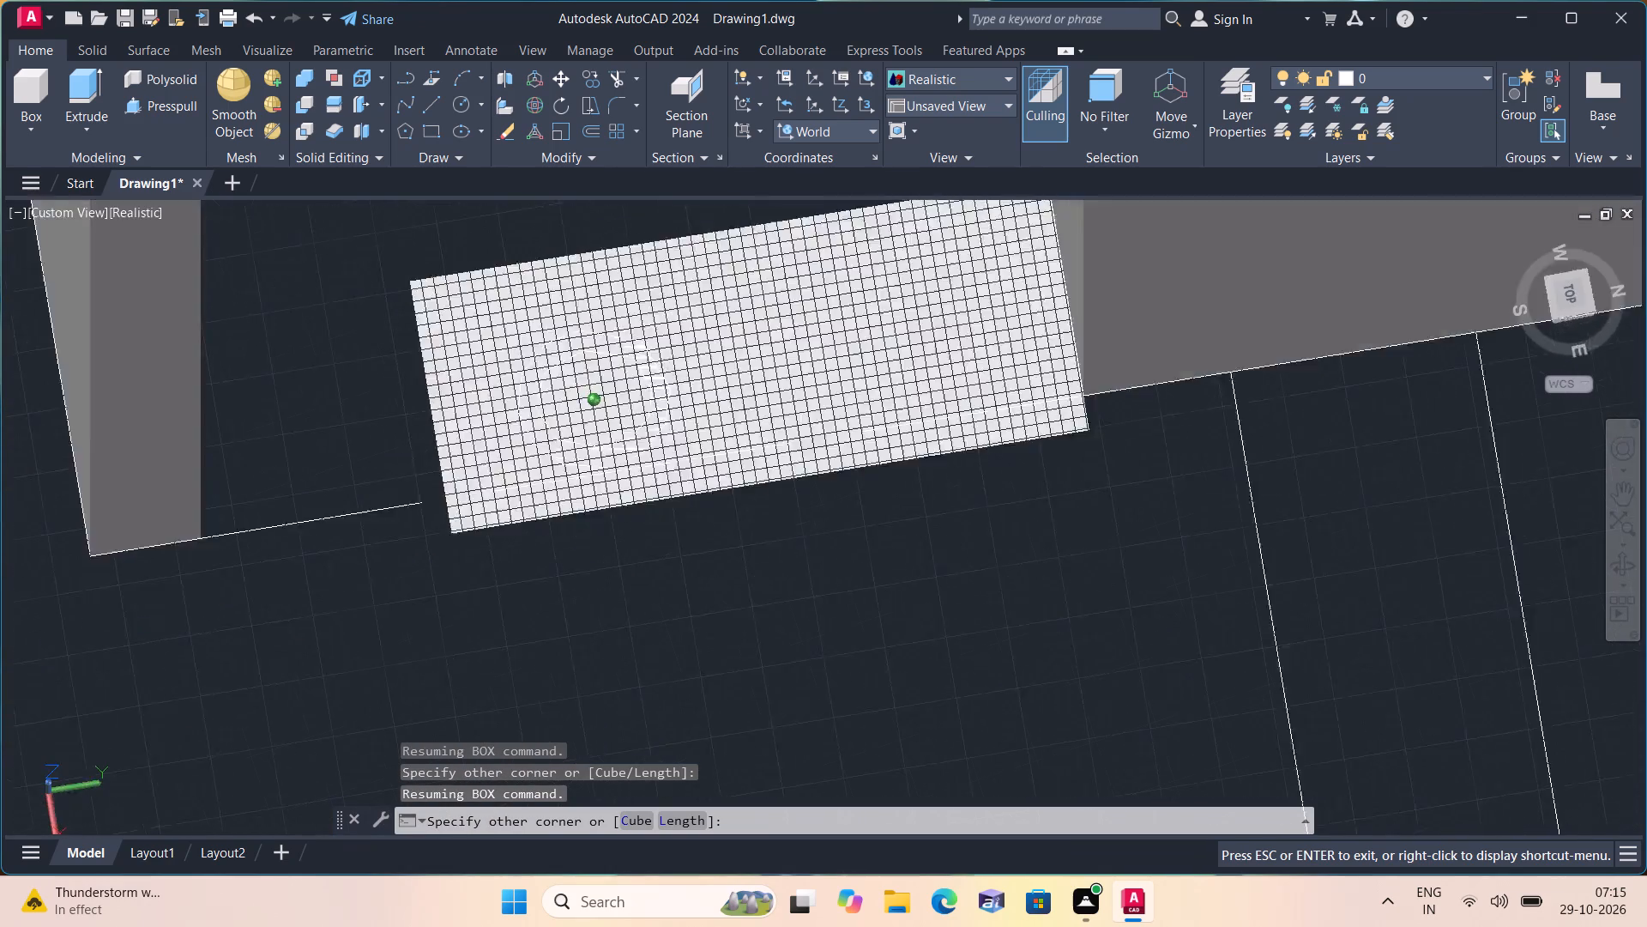
{"action": "middle_click_drag", "start_coordinate": [453, 579], "coordinate": [417, 541], "text": "shift"}
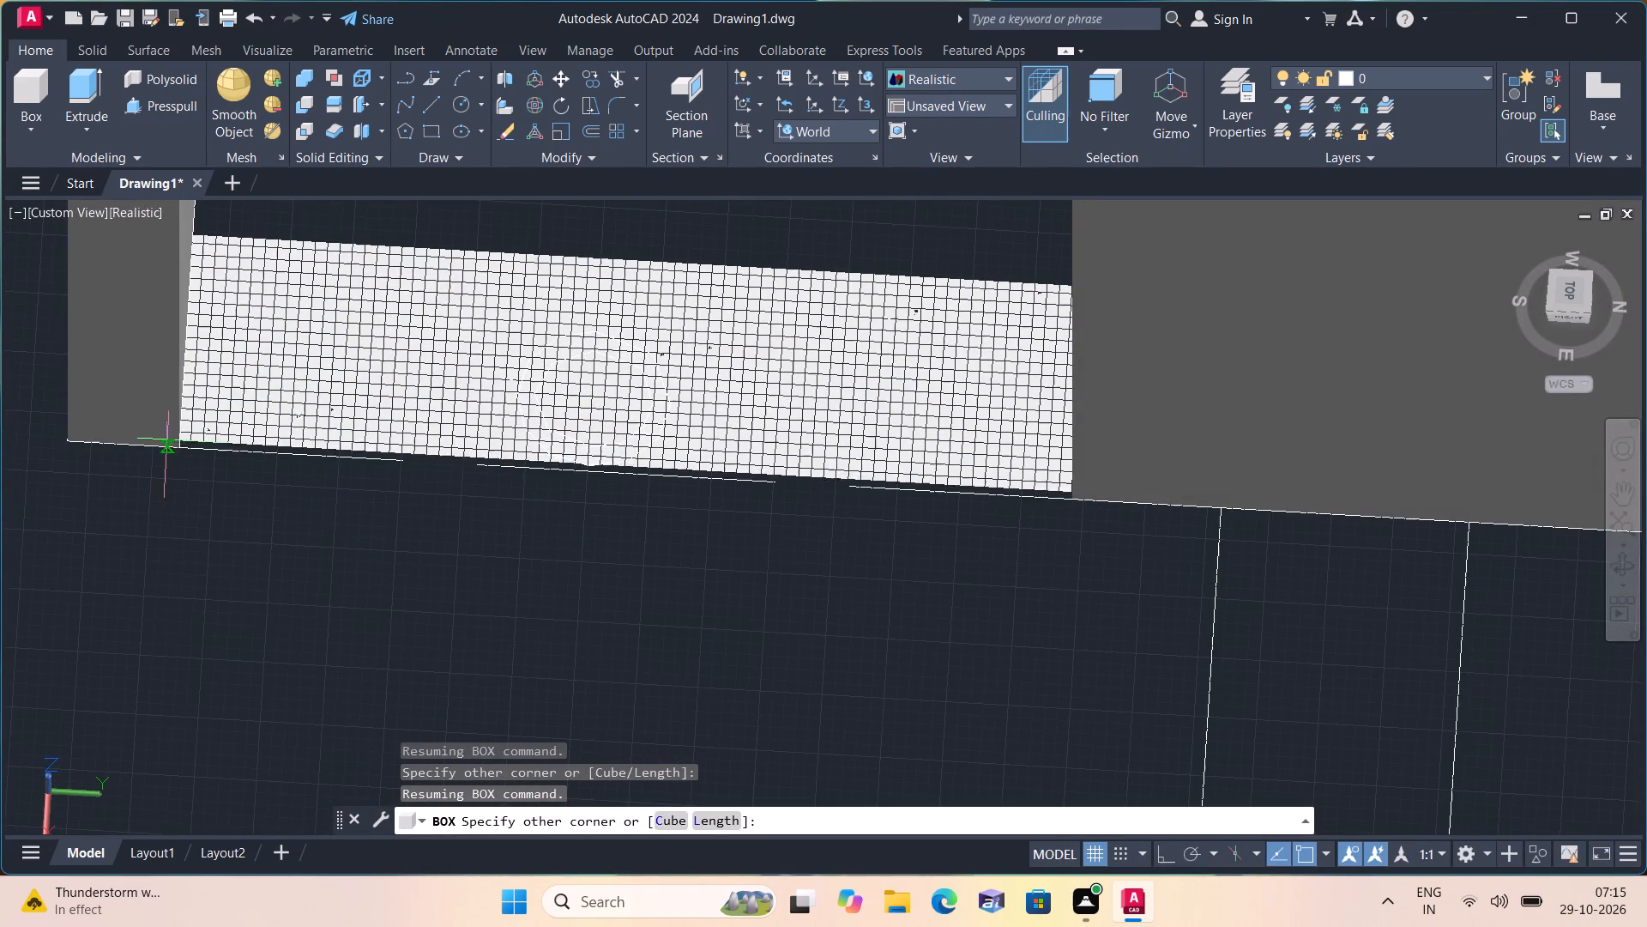
{"action": "scroll", "coordinate": [178, 440], "scroll_direction": "up", "scroll_amount": 1}
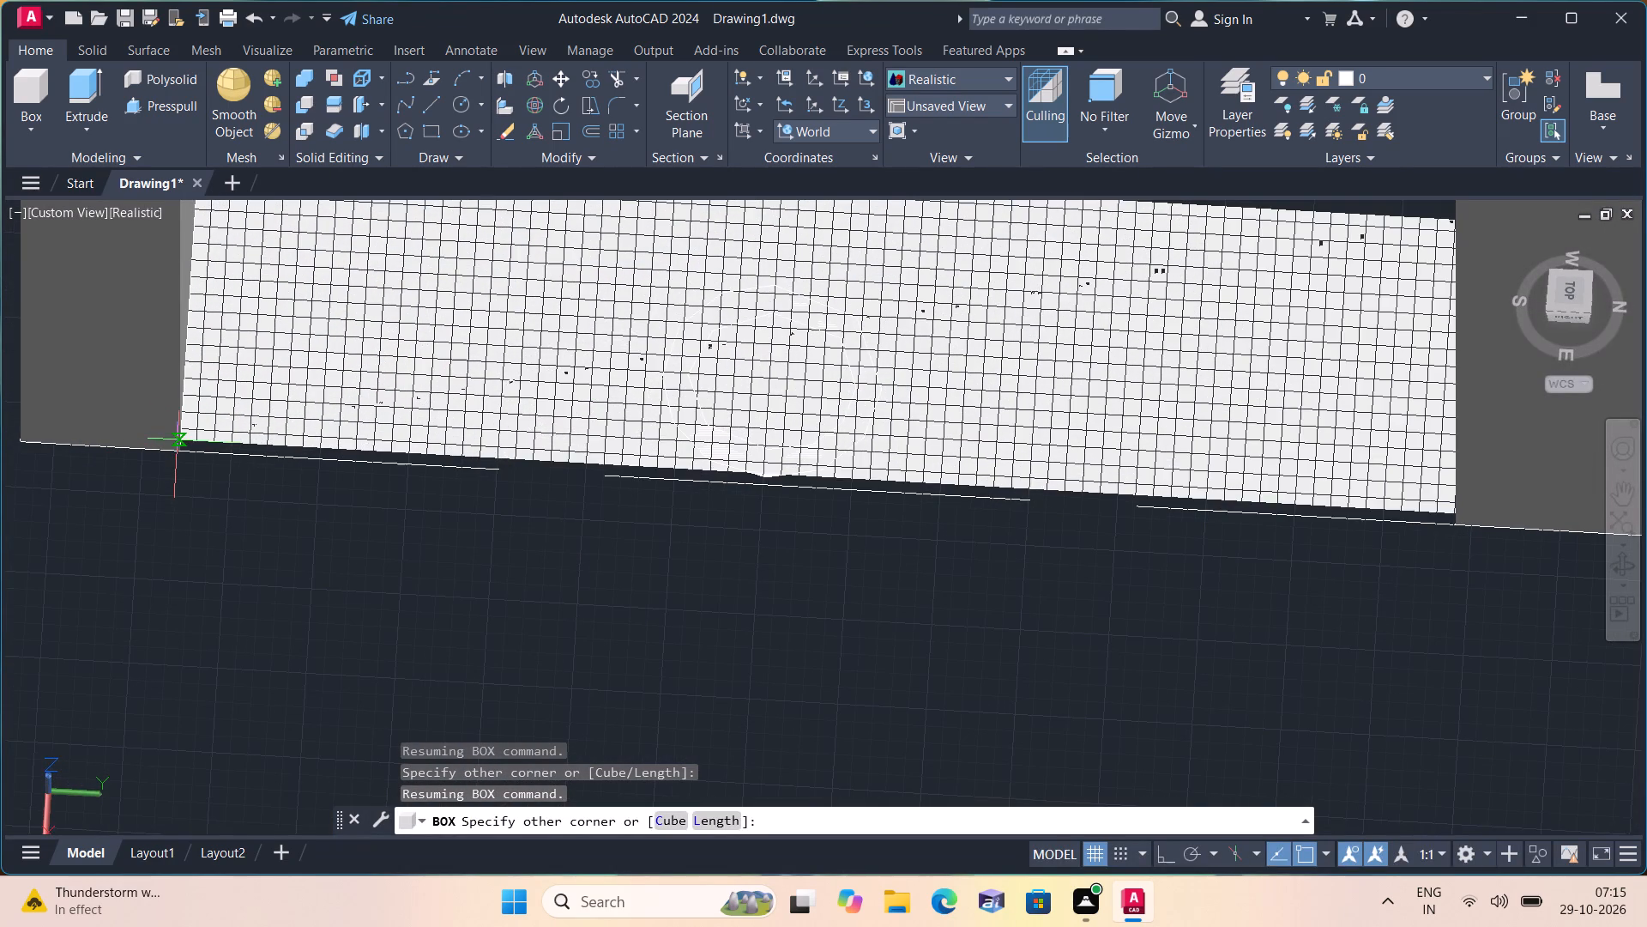
{"action": "left_click", "coordinate": [178, 445]}
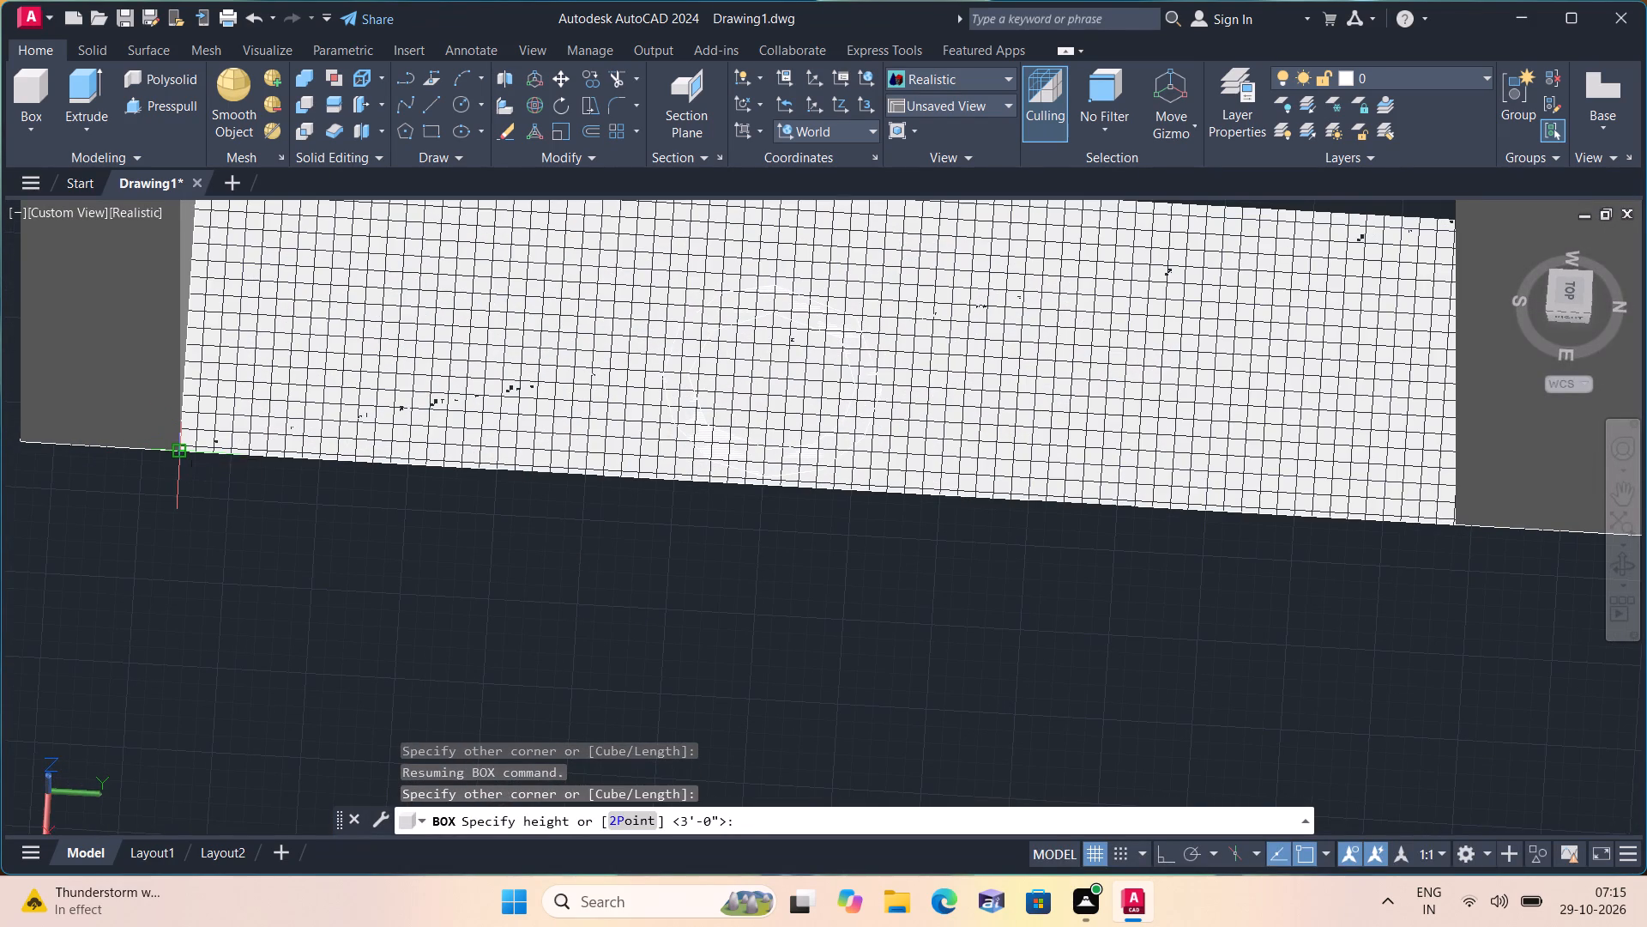
{"action": "scroll", "coordinate": [256, 360], "scroll_direction": "down", "scroll_amount": 3}
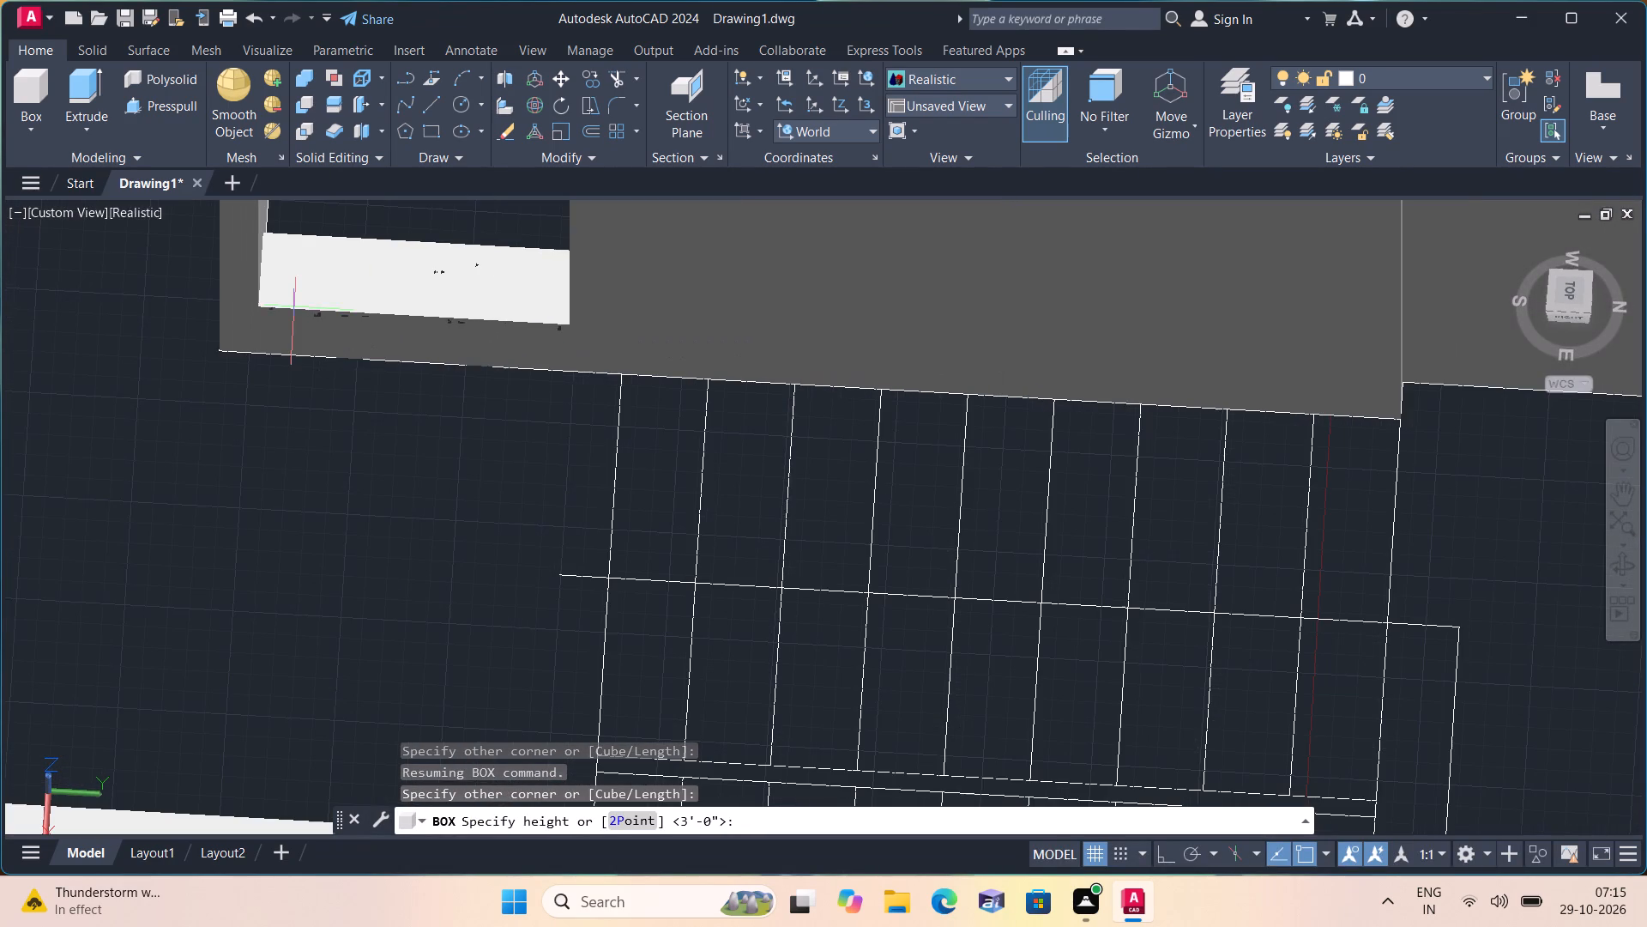
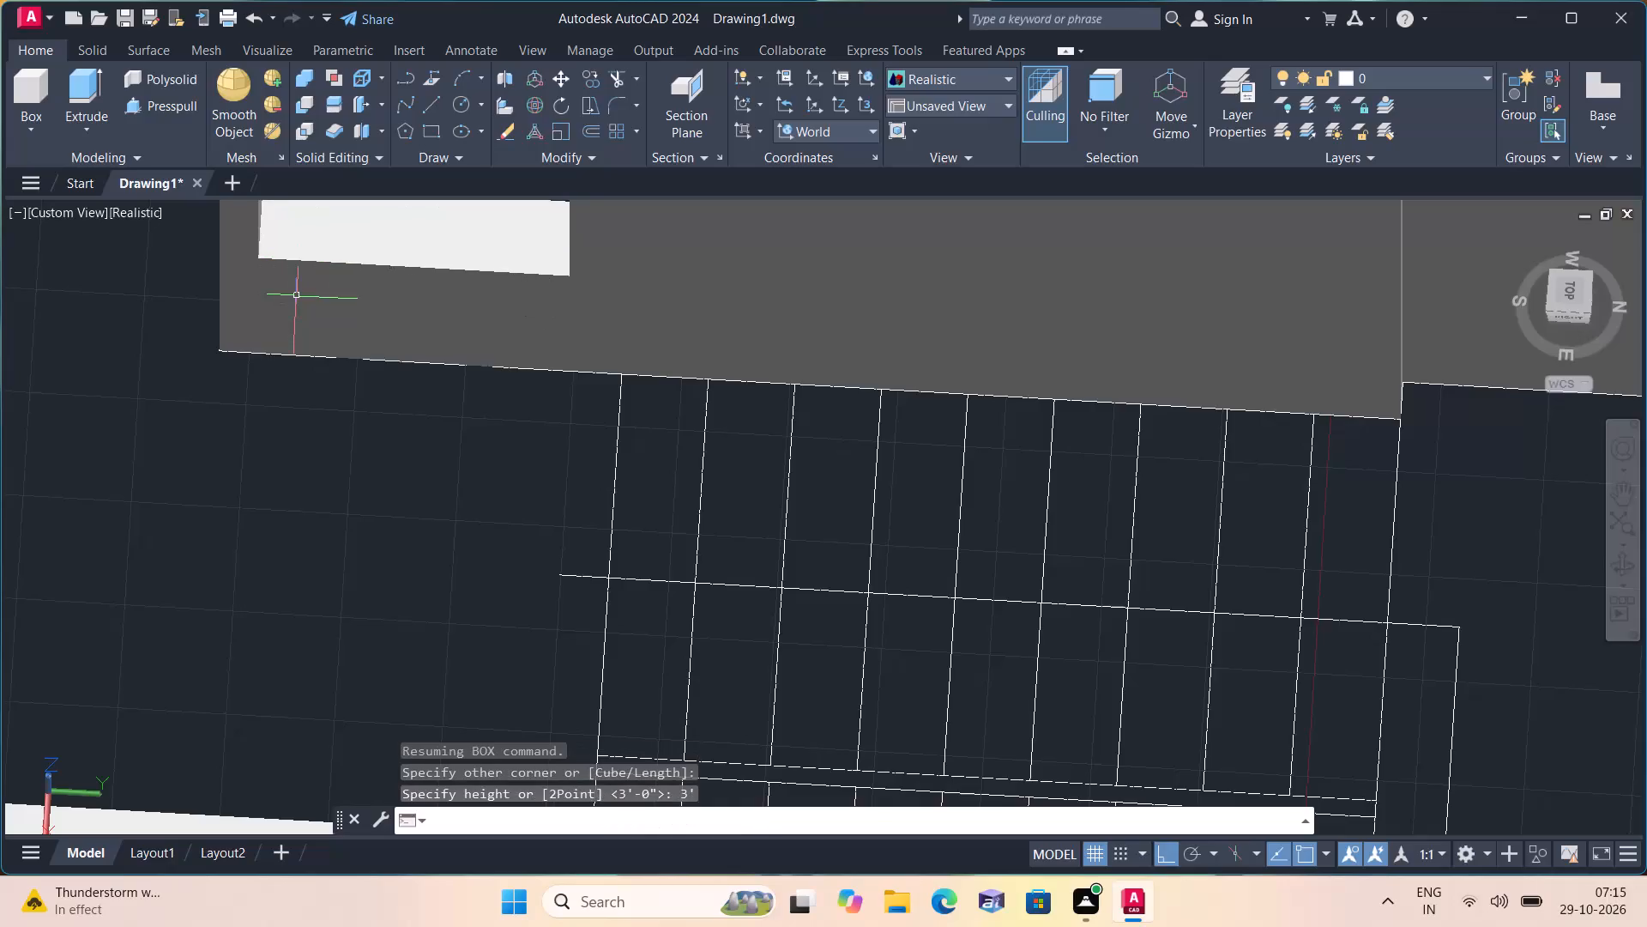
Move the 3' high box at the kitchen's O opening 7' straight up from its lower corner beside the staircase-side wall.
{"action": "key", "text": "Escape"}
{"action": "scroll", "coordinate": [313, 295], "scroll_direction": "down", "scroll_amount": 2}
{"action": "middle_click_drag", "start_coordinate": [345, 318], "coordinate": [512, 386]}
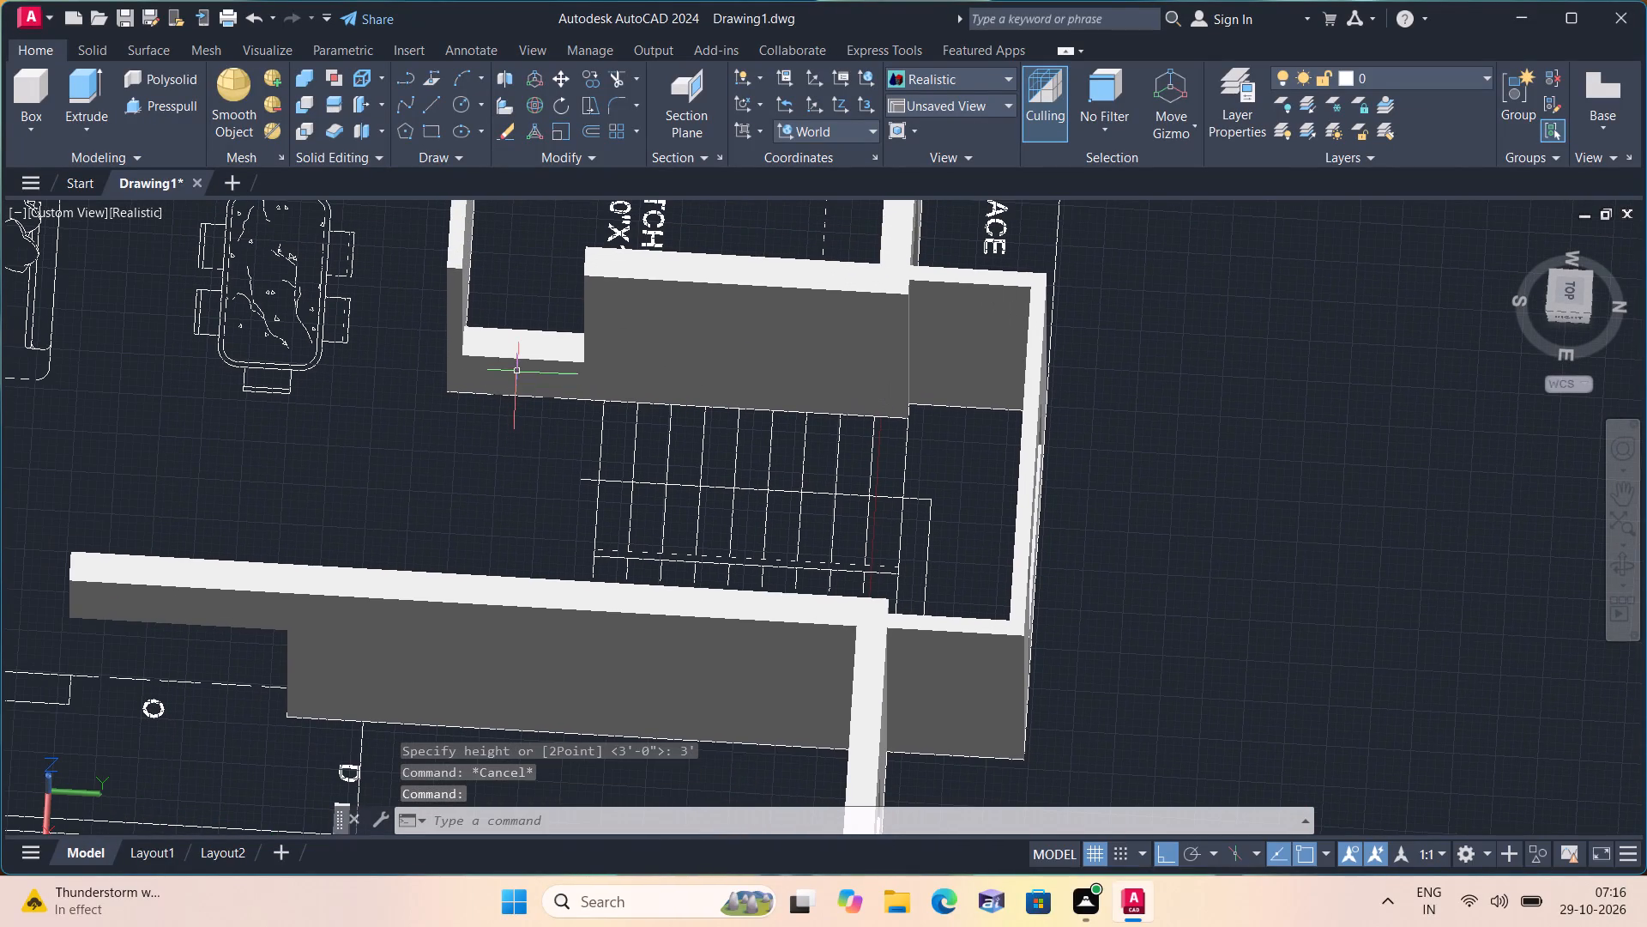
{"action": "left_click", "coordinate": [517, 360]}
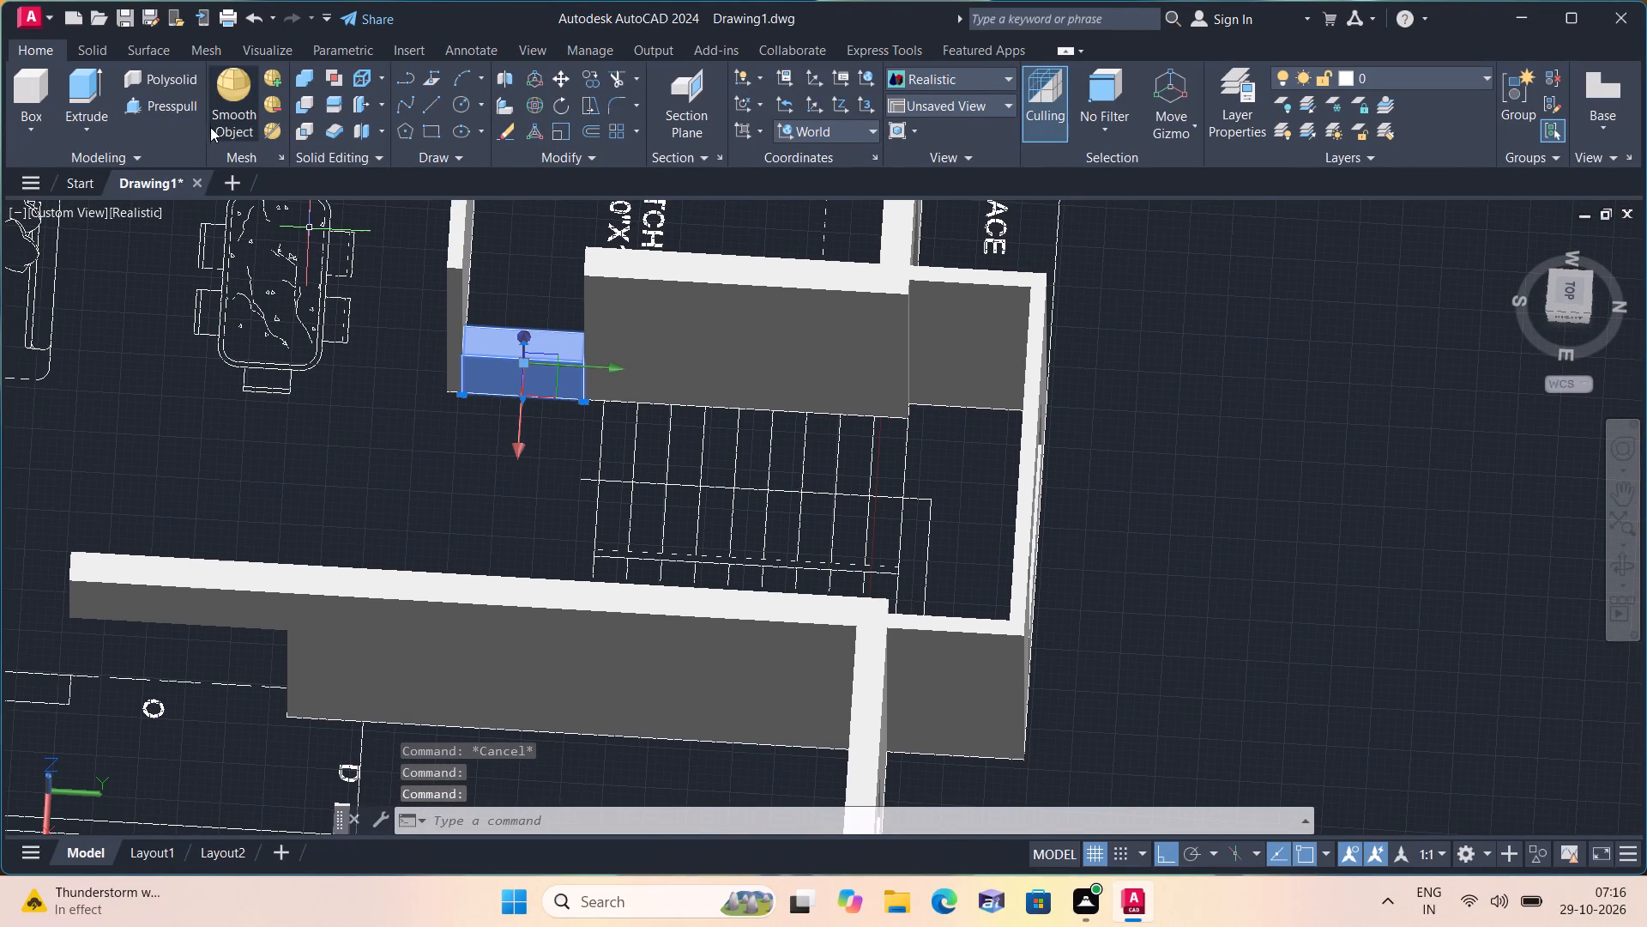
{"action": "left_click", "coordinate": [557, 79]}
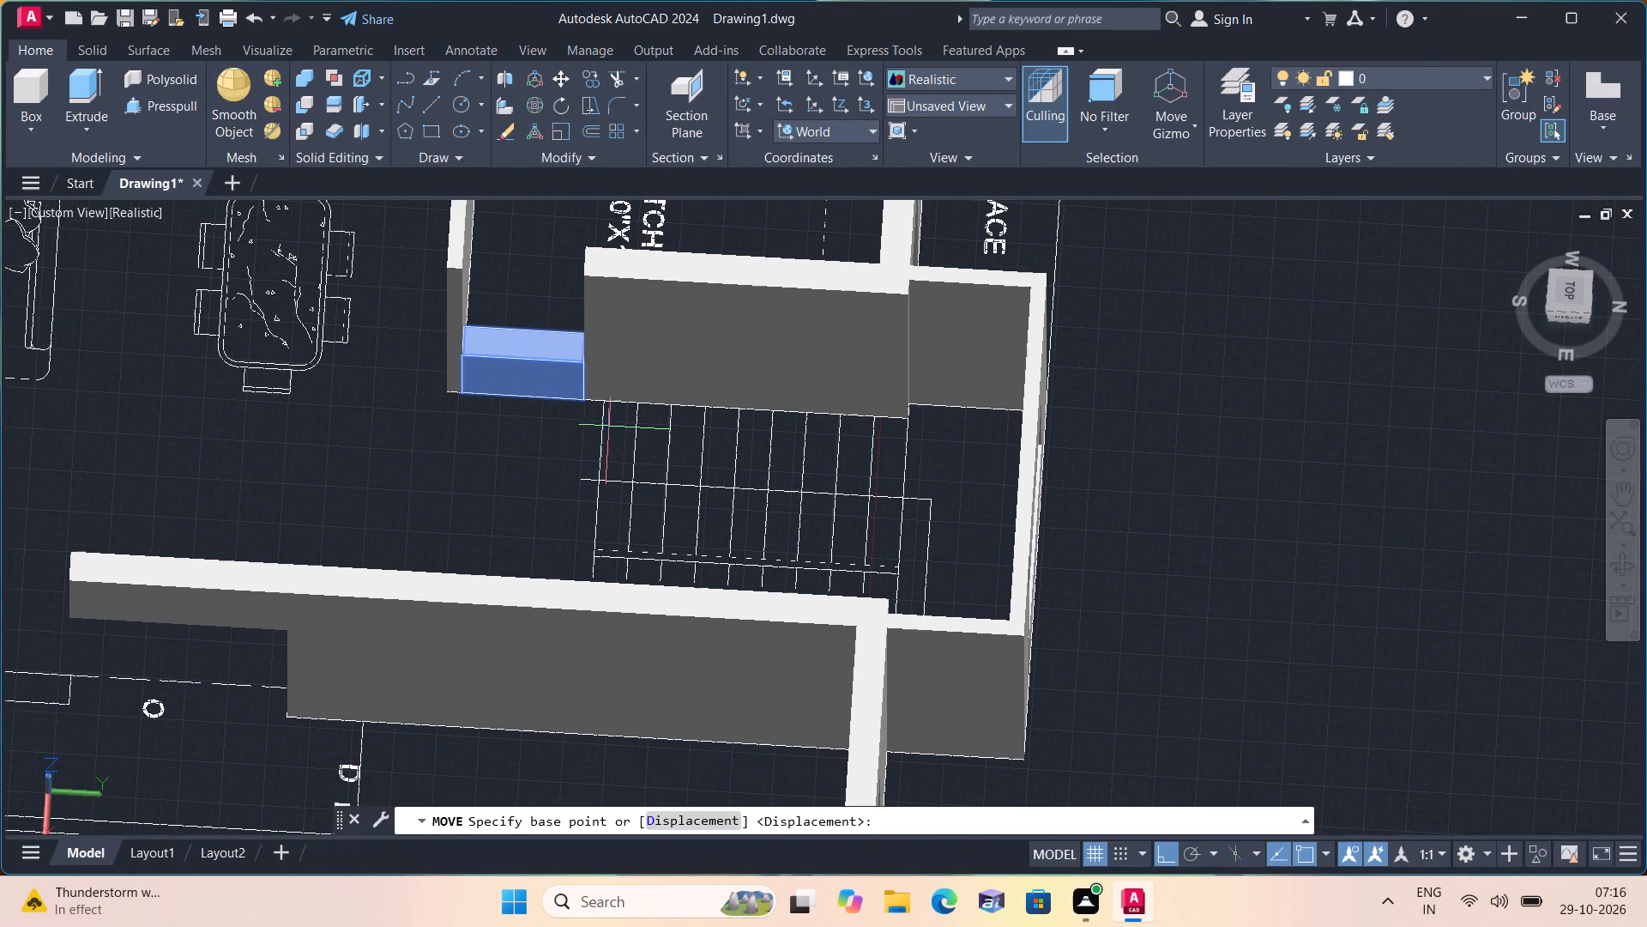
{"action": "scroll", "coordinate": [550, 448], "scroll_direction": "up", "scroll_amount": 1}
{"action": "middle_click_drag", "start_coordinate": [547, 449], "coordinate": [597, 399], "text": "shift"}
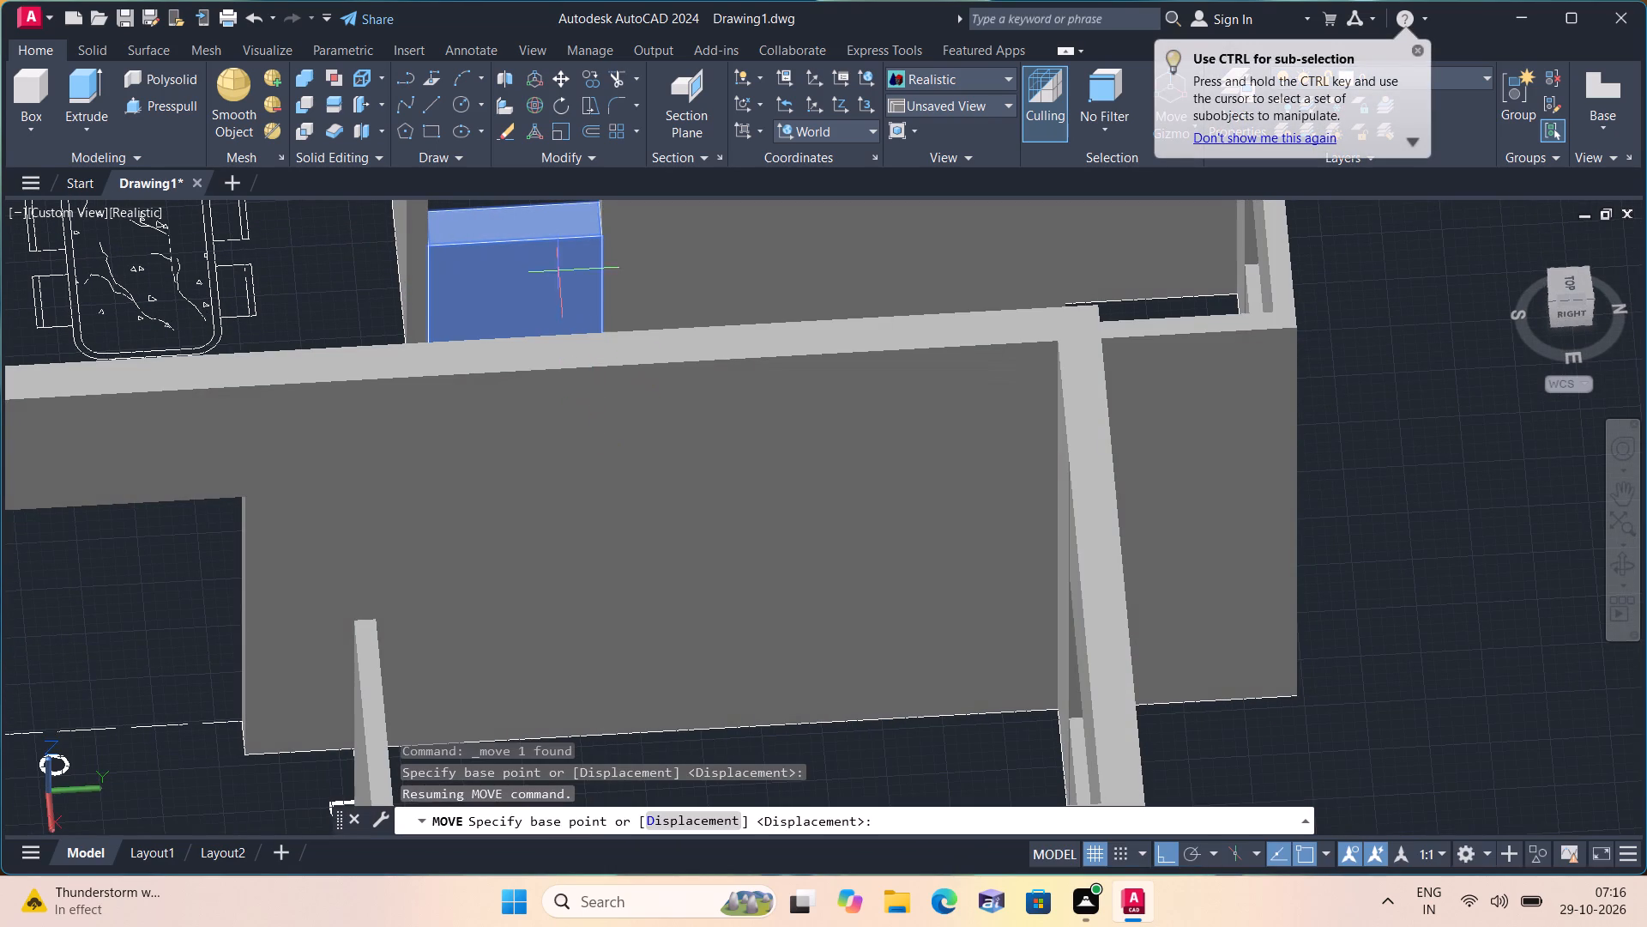
{"action": "middle_click_drag", "start_coordinate": [580, 294], "coordinate": [607, 440]}
{"action": "scroll", "coordinate": [607, 432], "scroll_direction": "up", "scroll_amount": 1}
{"action": "middle_click_drag", "start_coordinate": [652, 444], "coordinate": [652, 512], "text": "shift"}
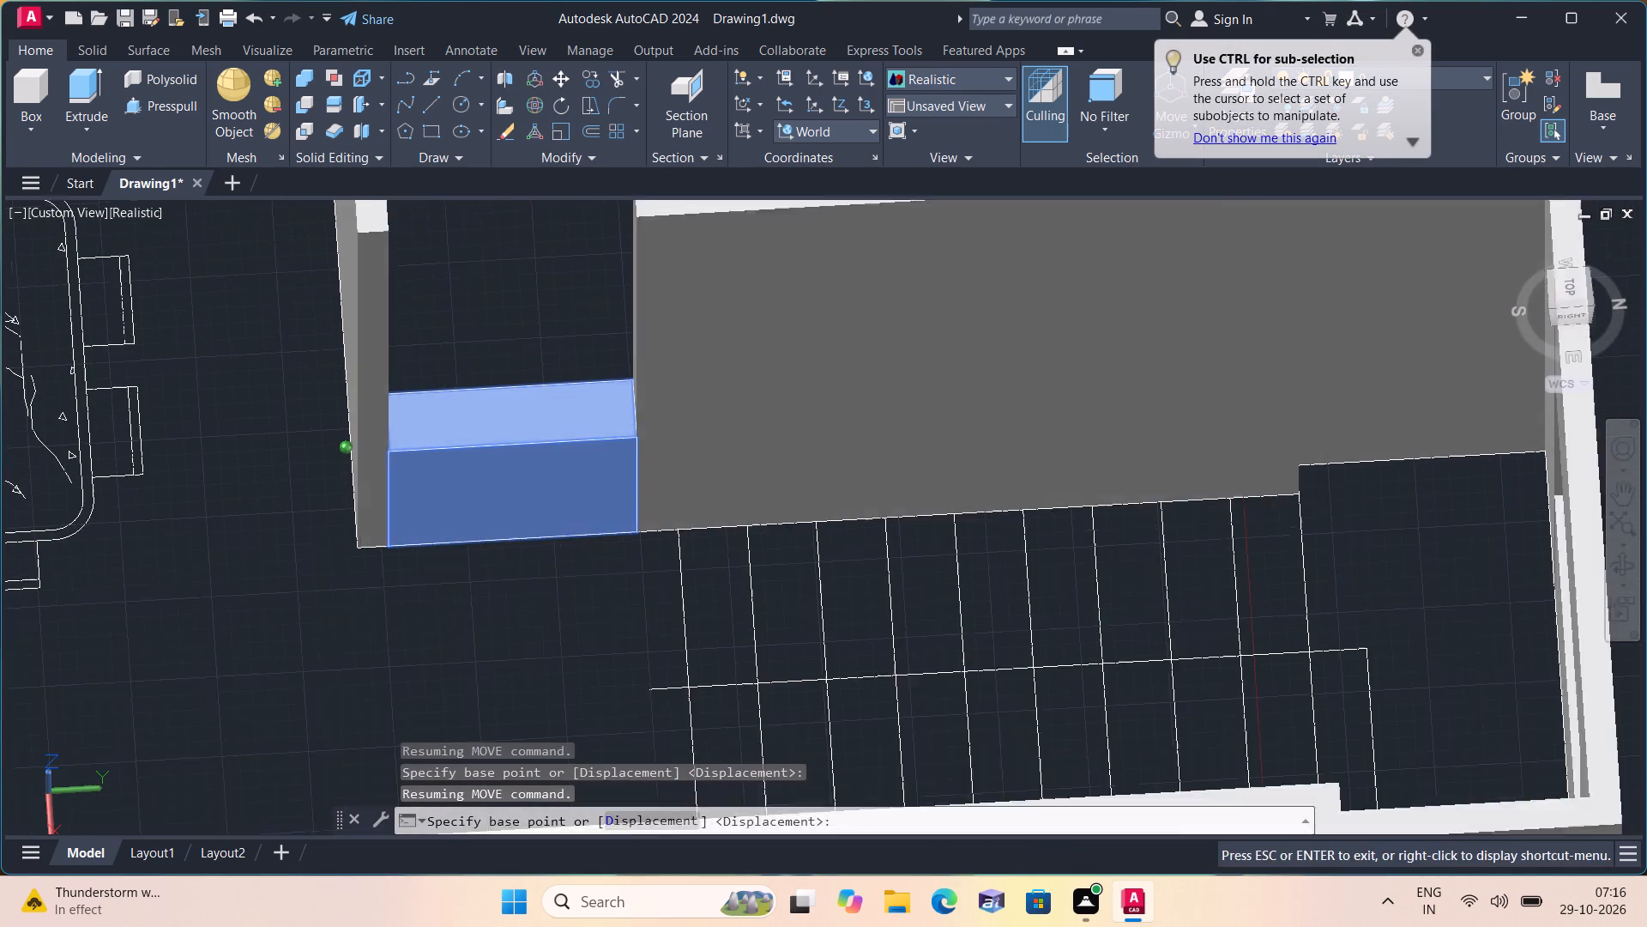
{"action": "middle_click_drag", "start_coordinate": [652, 512], "coordinate": [652, 526], "text": "shift"}
{"action": "scroll", "coordinate": [622, 551], "scroll_direction": "up", "scroll_amount": 6}
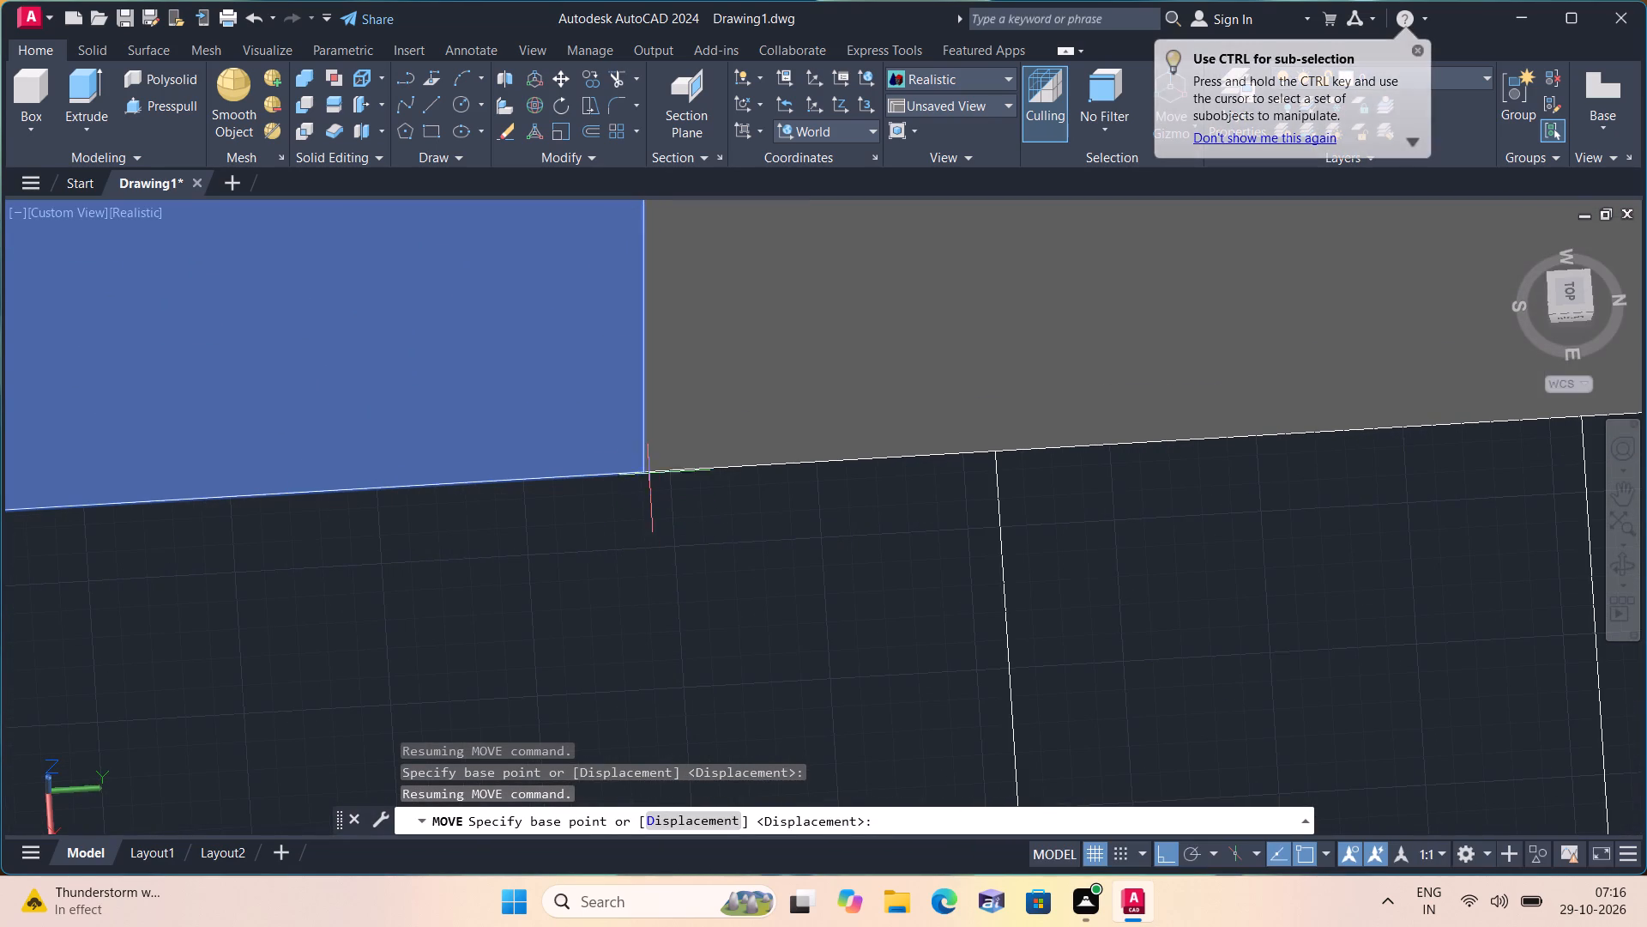
{"action": "left_click", "coordinate": [649, 471]}
{"action": "scroll", "coordinate": [644, 375], "scroll_direction": "down", "scroll_amount": 4}
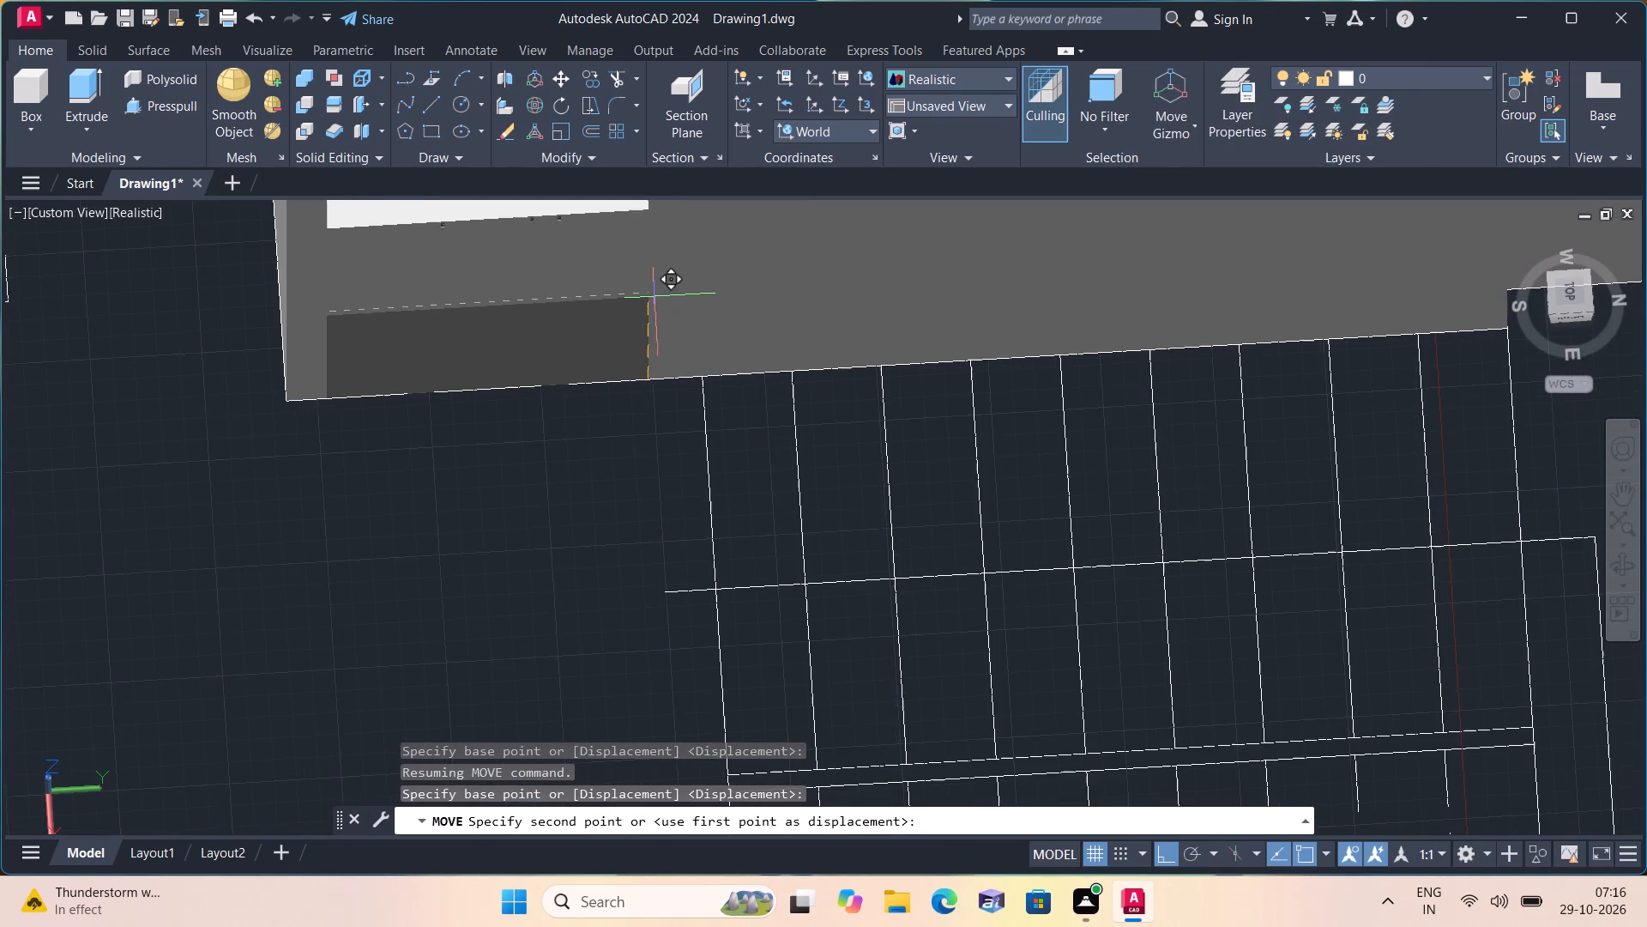
{"action": "scroll", "coordinate": [652, 282], "scroll_direction": "down", "scroll_amount": 1}
{"action": "type", "text": "7'"}
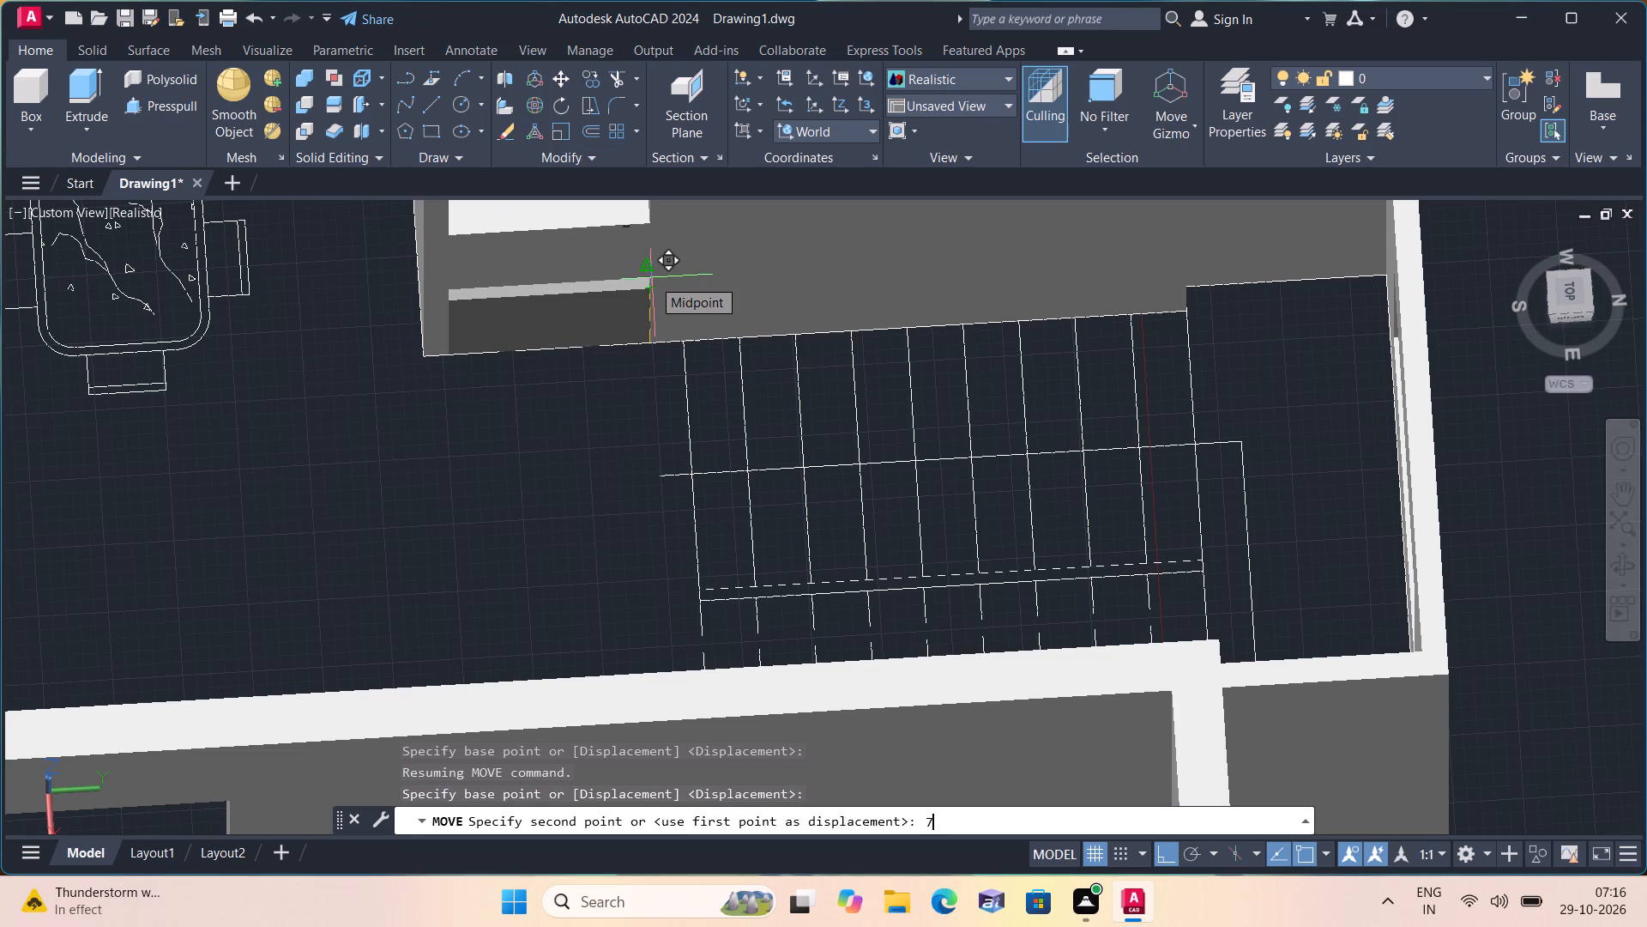
{"action": "key", "text": "space"}
{"action": "scroll", "coordinate": [652, 278], "scroll_direction": "down", "scroll_amount": 1}
{"action": "scroll", "coordinate": [637, 373], "scroll_direction": "up", "scroll_amount": 1}
{"action": "key", "text": "Escape"}
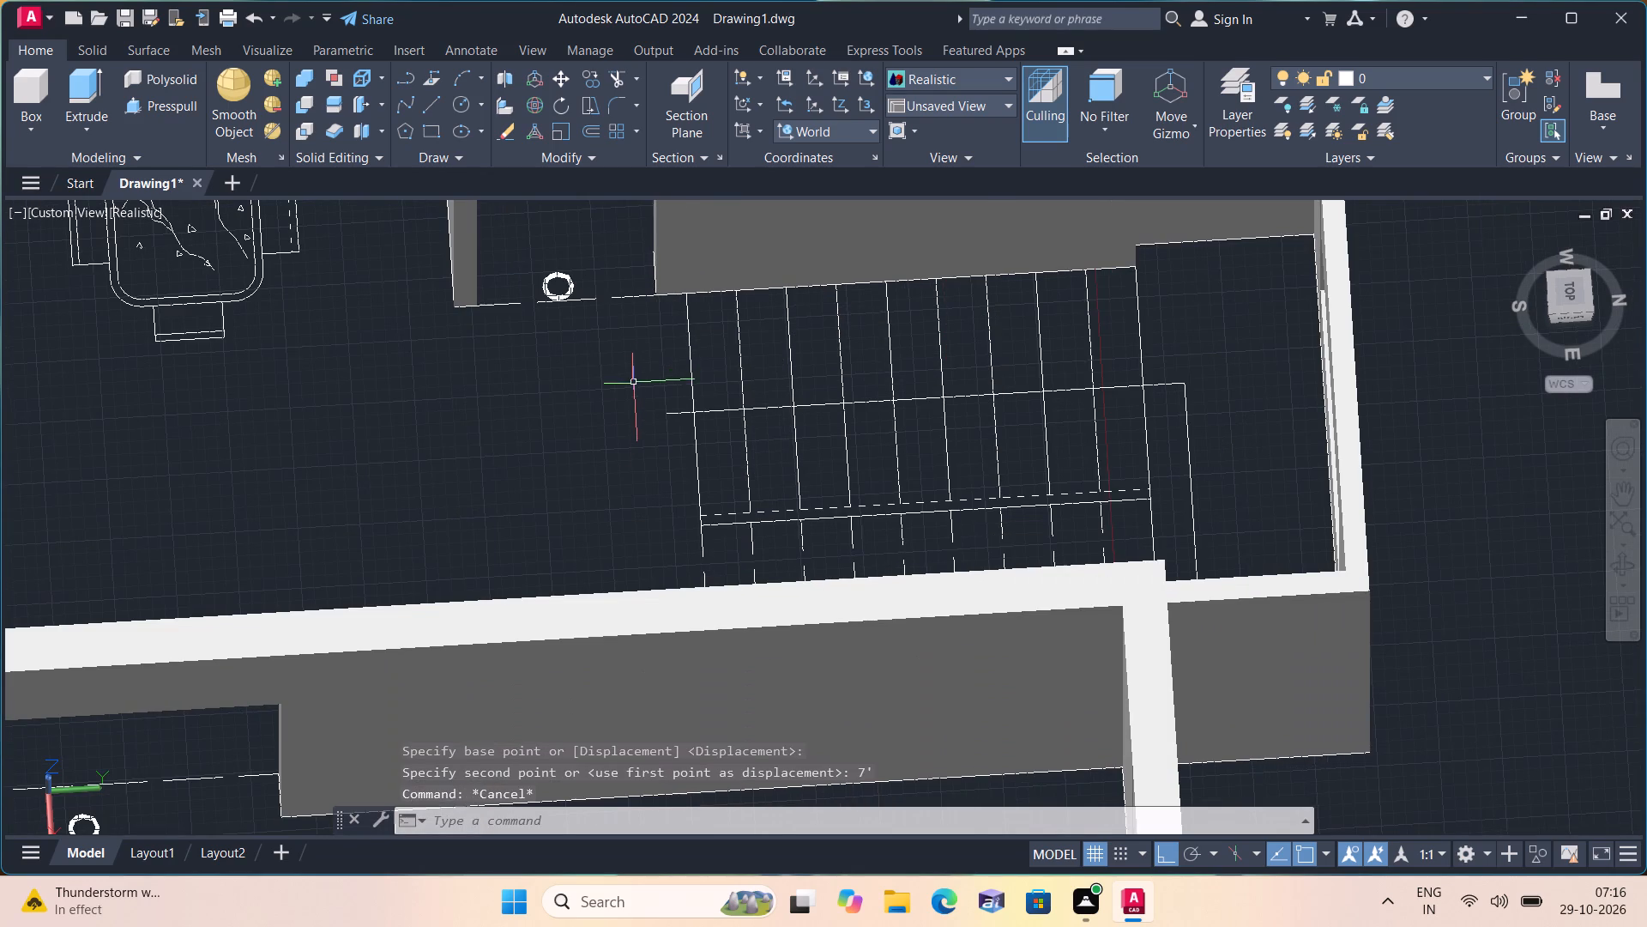
Draw a 3' high box across the ATTACH room's D1 opening, from the 10' wall end to the opposite wall corner.
{"action": "scroll", "coordinate": [586, 415], "scroll_direction": "down", "scroll_amount": 1}
{"action": "middle_click_drag", "start_coordinate": [510, 464], "coordinate": [585, 482], "text": "shift"}
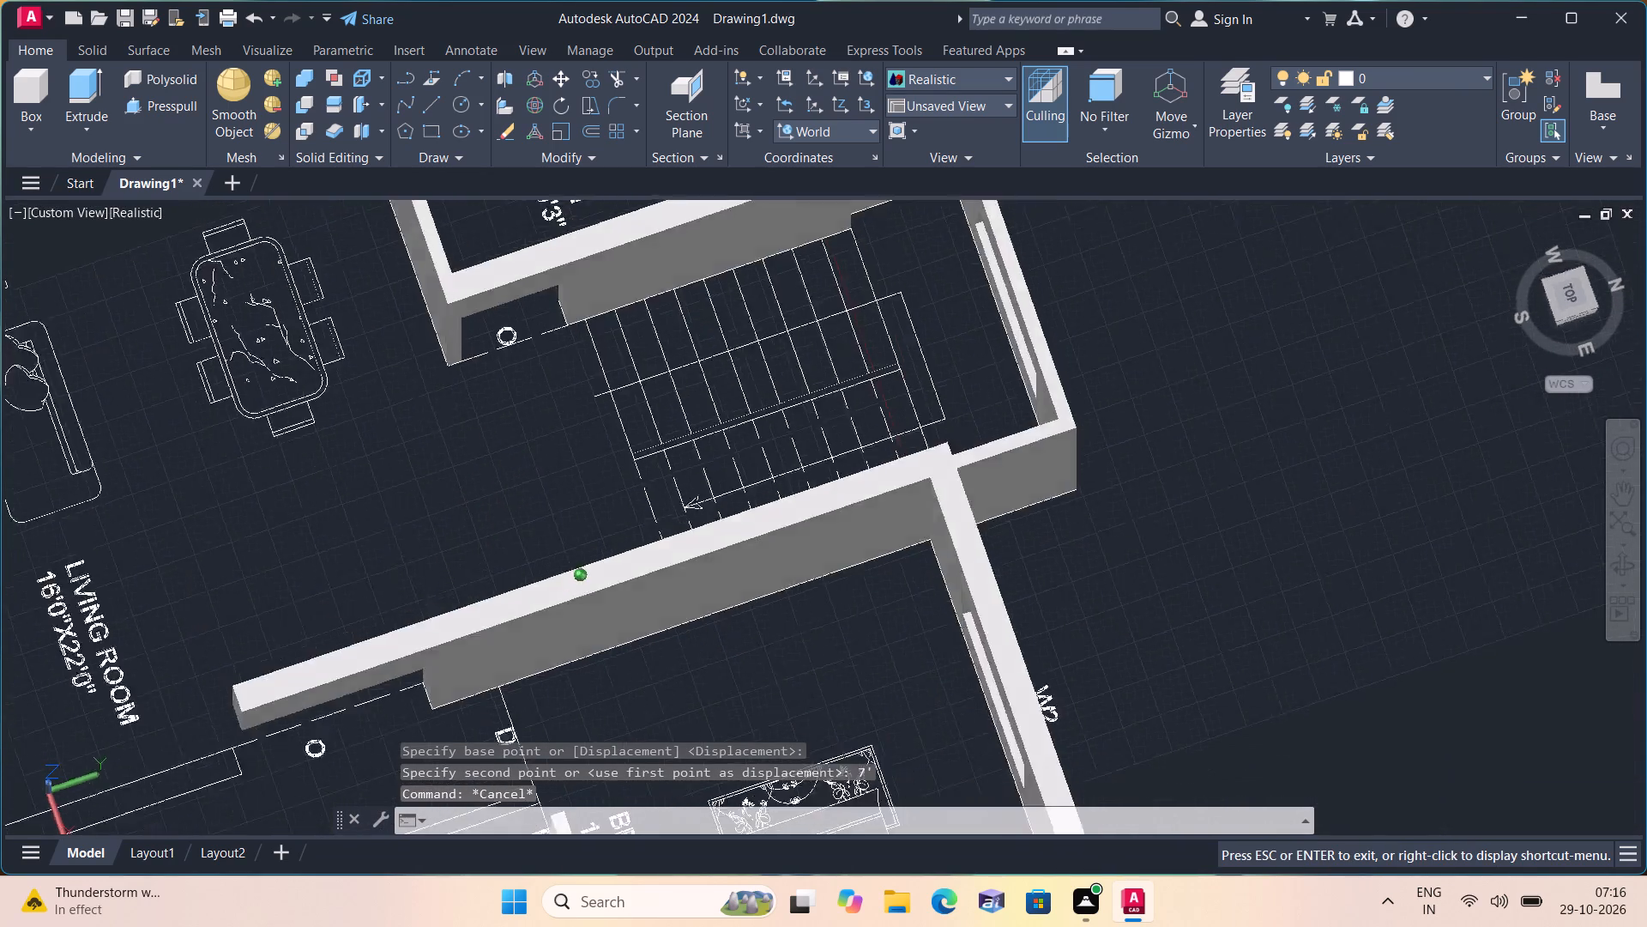
{"action": "middle_click_drag", "start_coordinate": [585, 482], "coordinate": [763, 317], "text": "shift"}
{"action": "scroll", "coordinate": [652, 590], "scroll_direction": "up", "scroll_amount": 1}
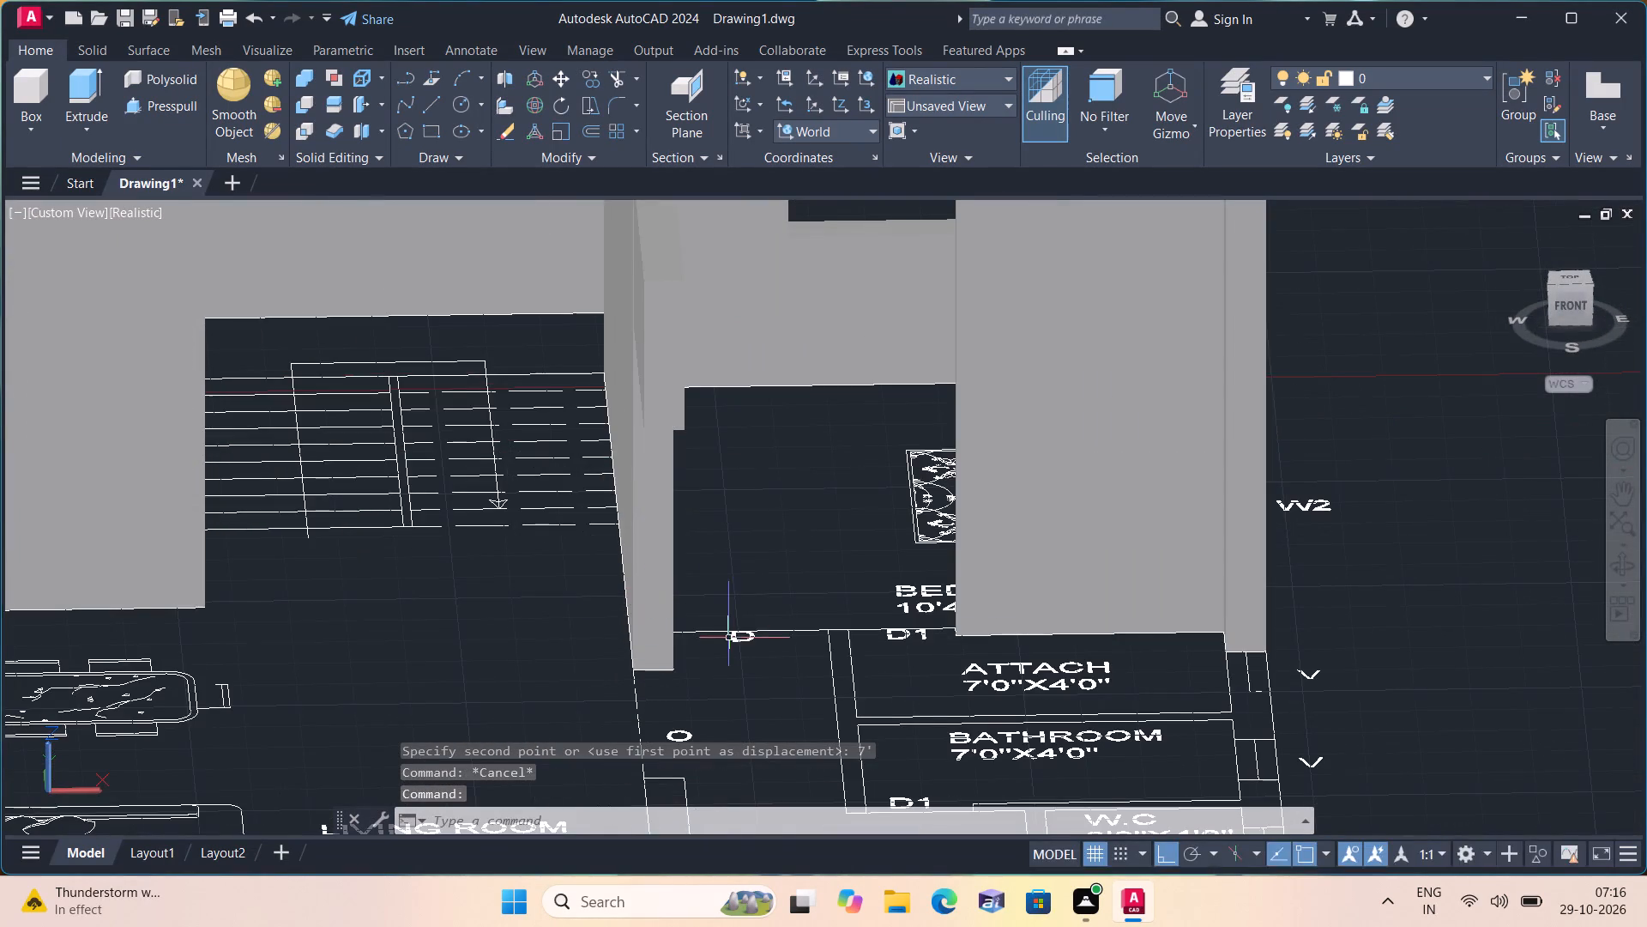
{"action": "middle_click_drag", "start_coordinate": [725, 643], "coordinate": [654, 674], "text": "shift"}
{"action": "scroll", "coordinate": [656, 675], "scroll_direction": "down", "scroll_amount": 1}
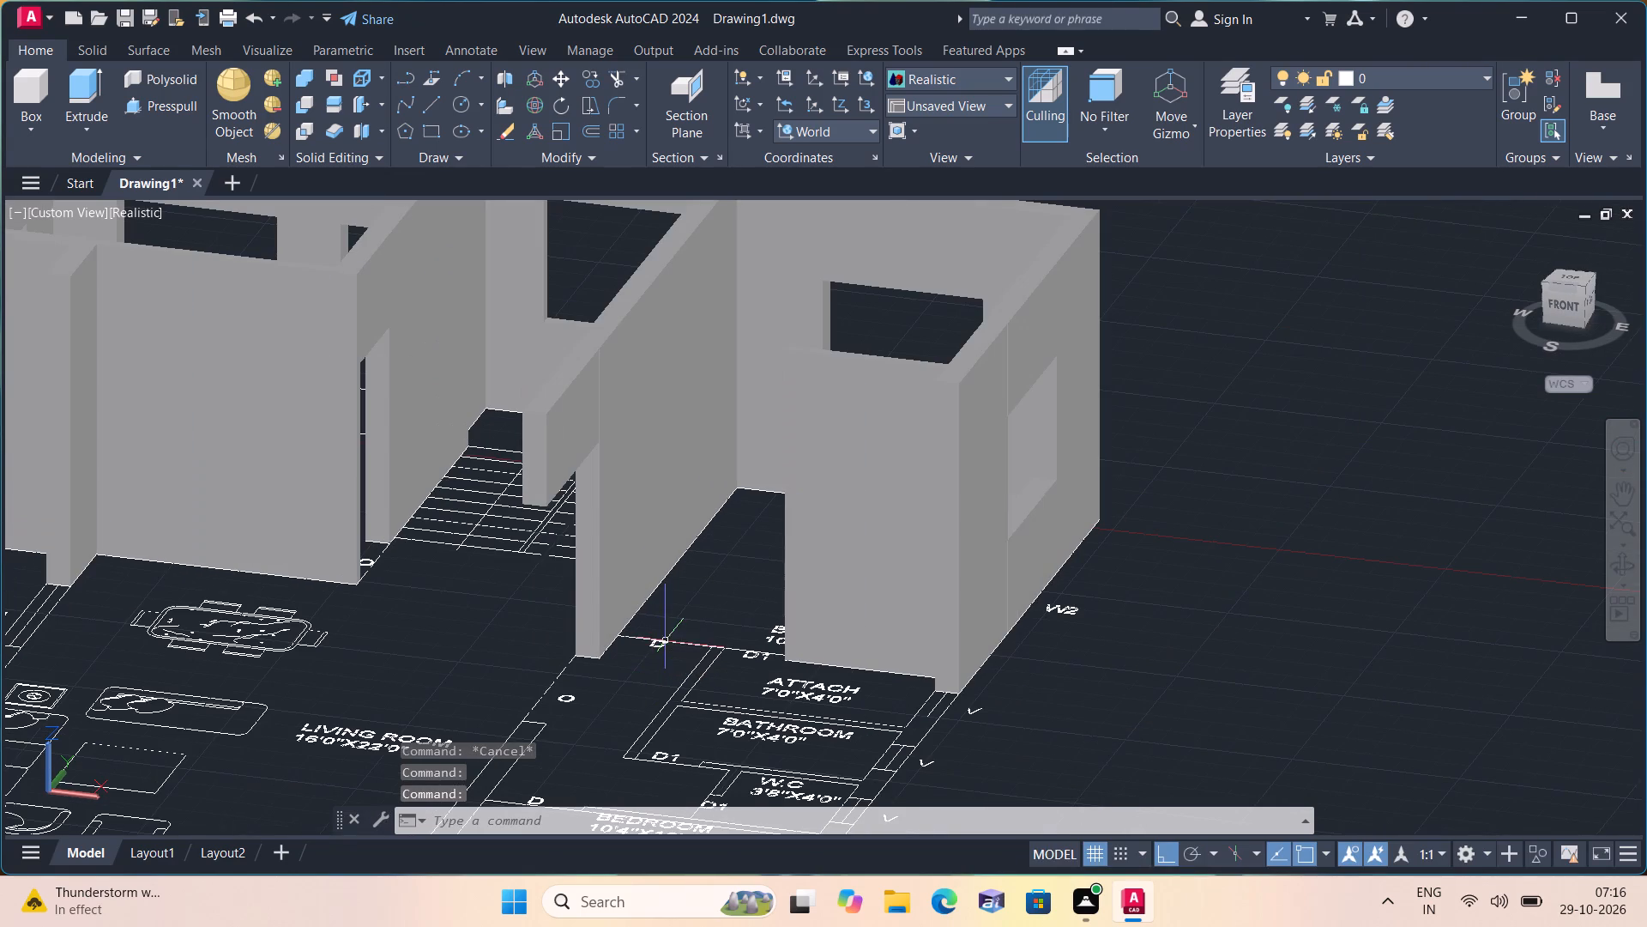
{"action": "middle_click_drag", "start_coordinate": [617, 700], "coordinate": [659, 640]}
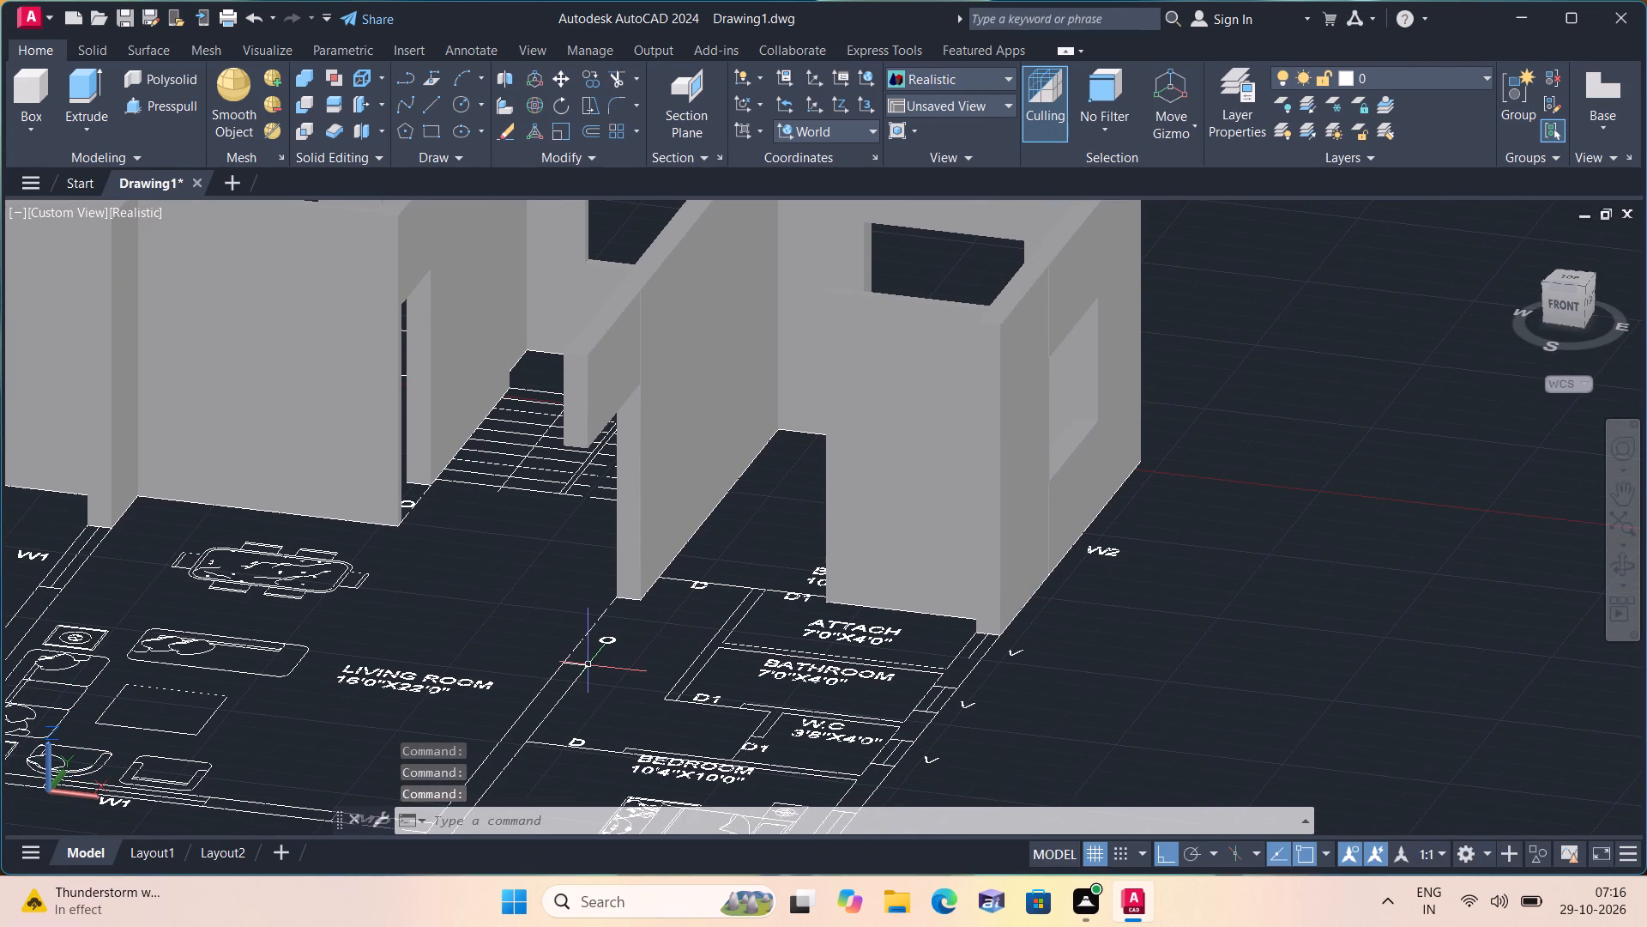
{"action": "middle_click_drag", "start_coordinate": [227, 612], "coordinate": [310, 577]}
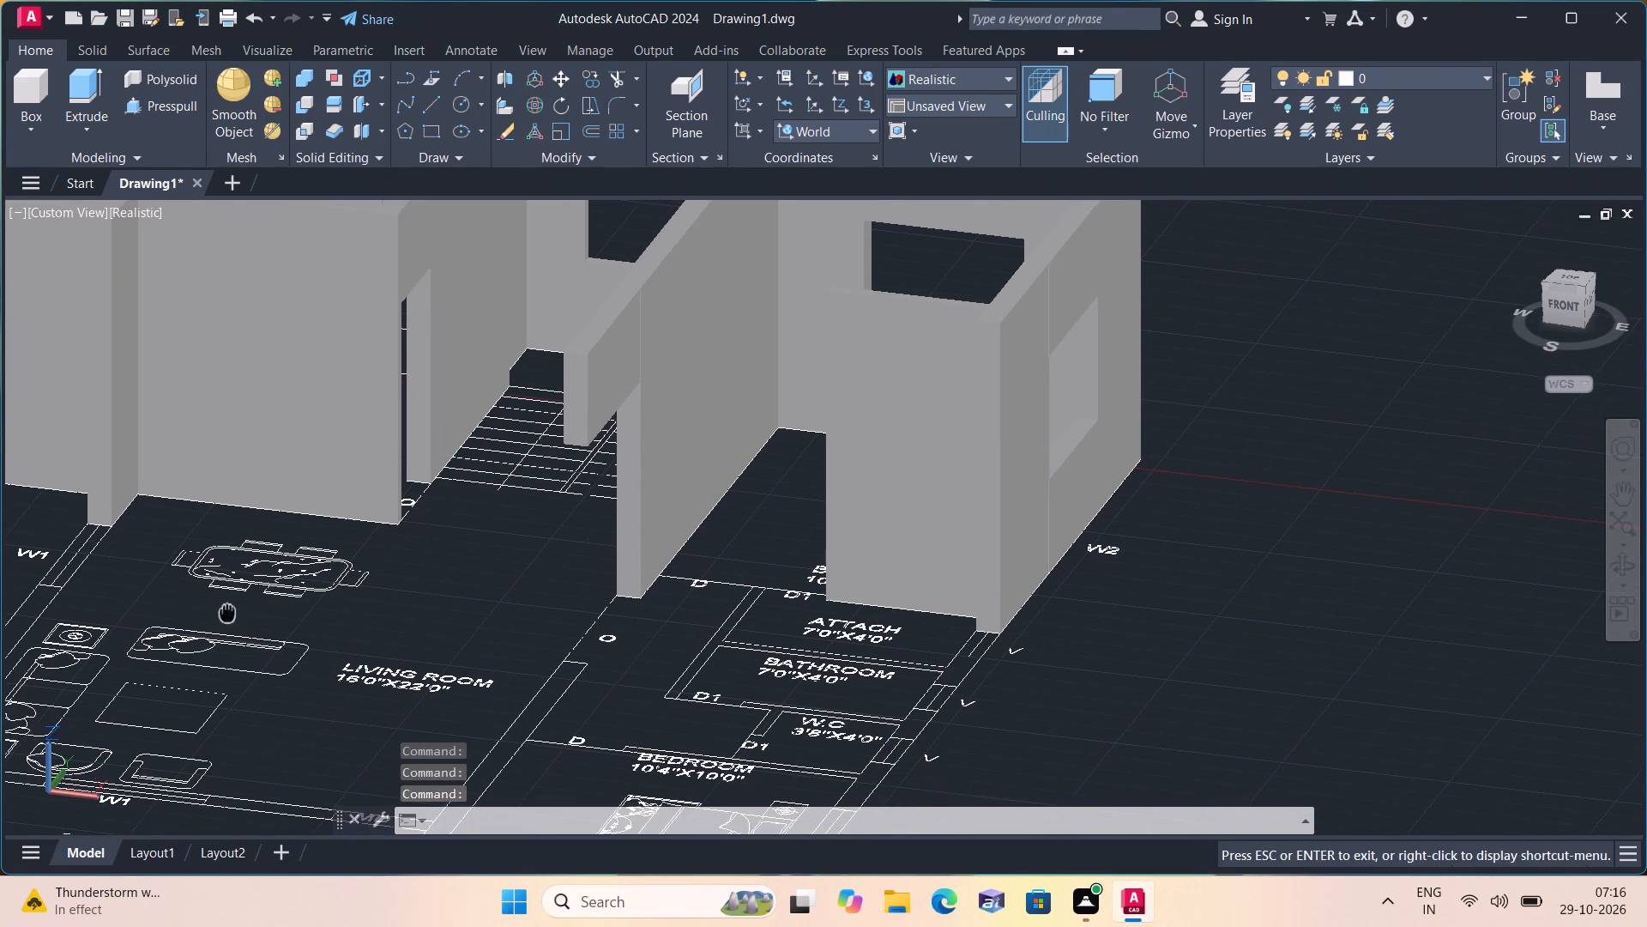
{"action": "middle_click_drag", "start_coordinate": [310, 577], "coordinate": [327, 577]}
{"action": "scroll", "coordinate": [327, 577], "scroll_direction": "down", "scroll_amount": 1}
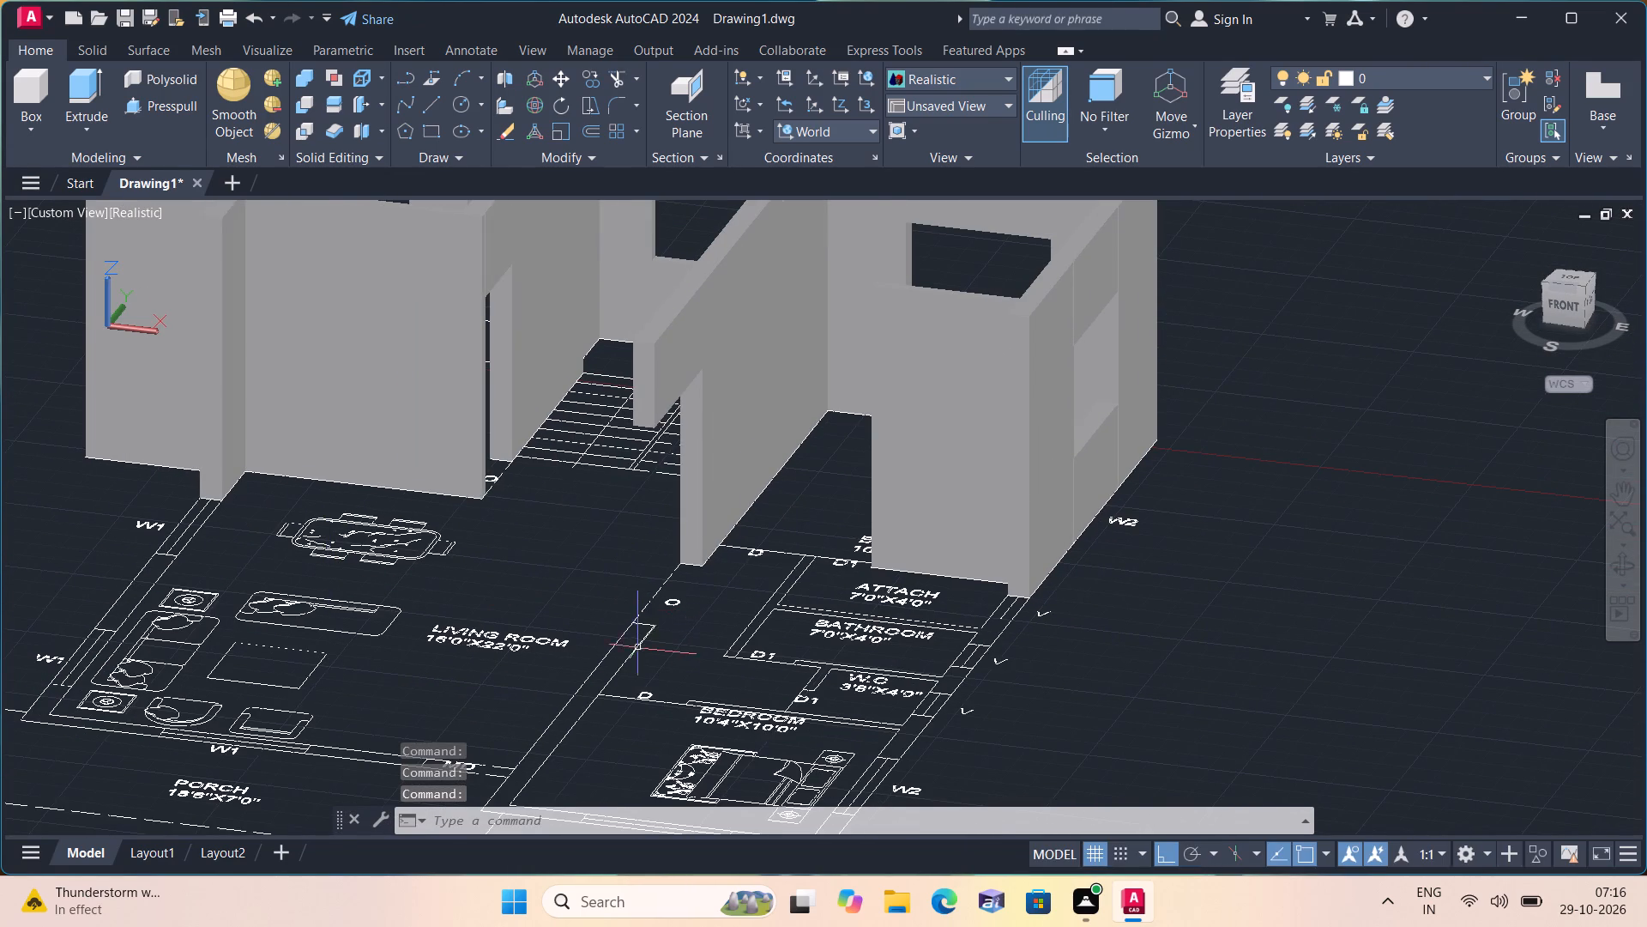
{"action": "middle_click_drag", "start_coordinate": [639, 657], "coordinate": [709, 748], "text": "shift"}
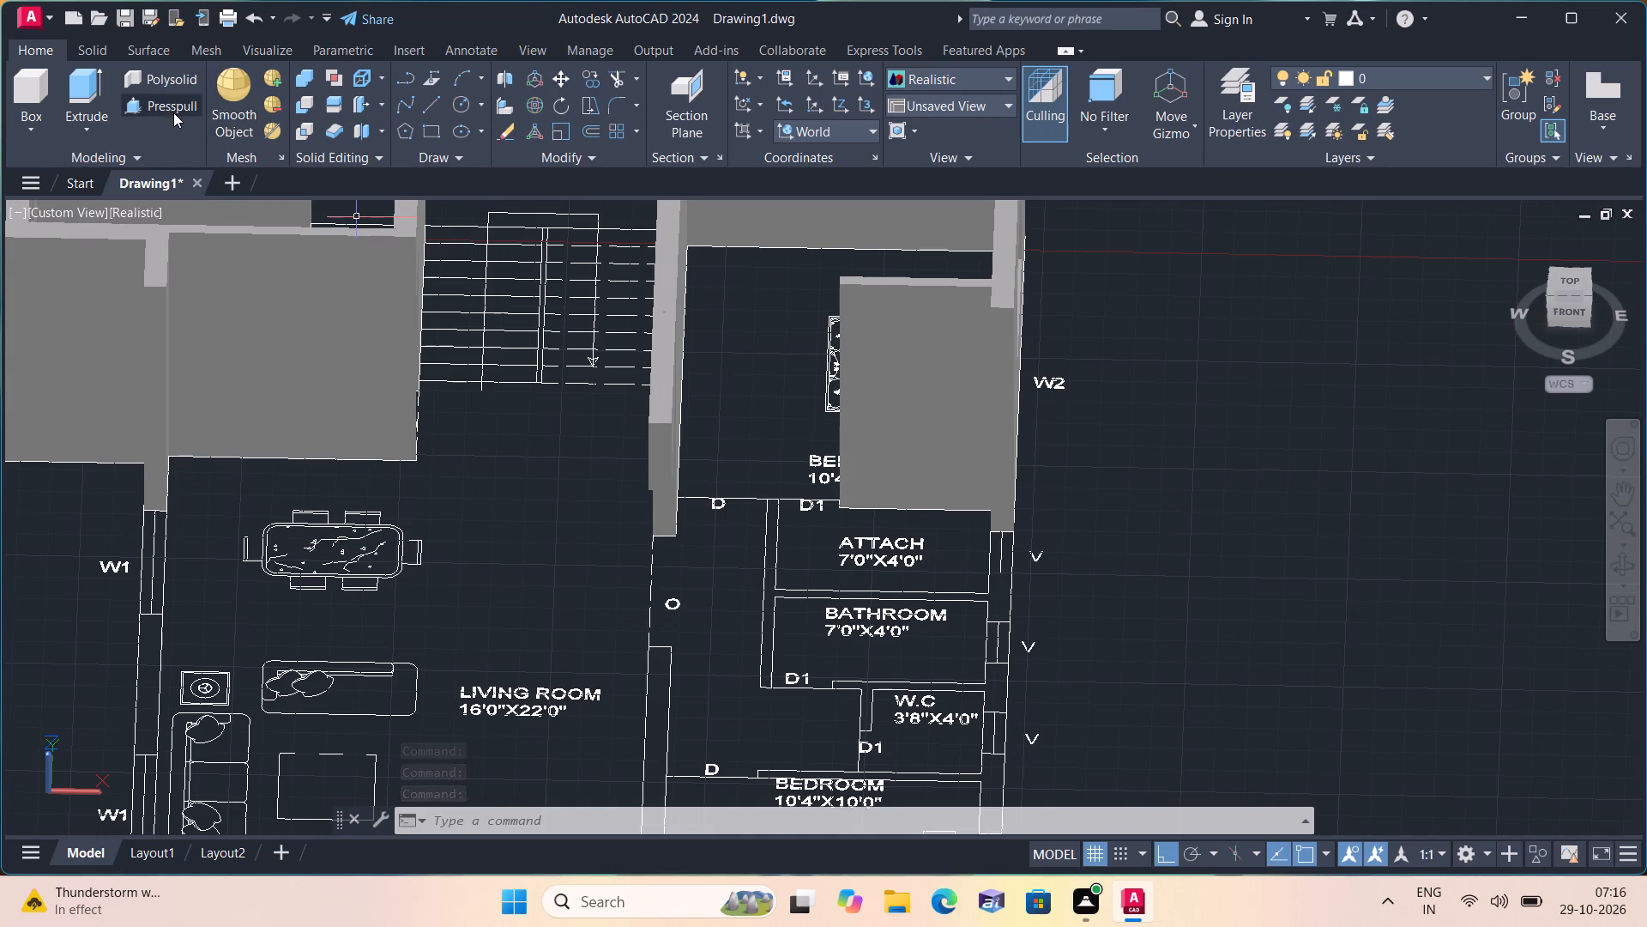
{"action": "left_click", "coordinate": [24, 134]}
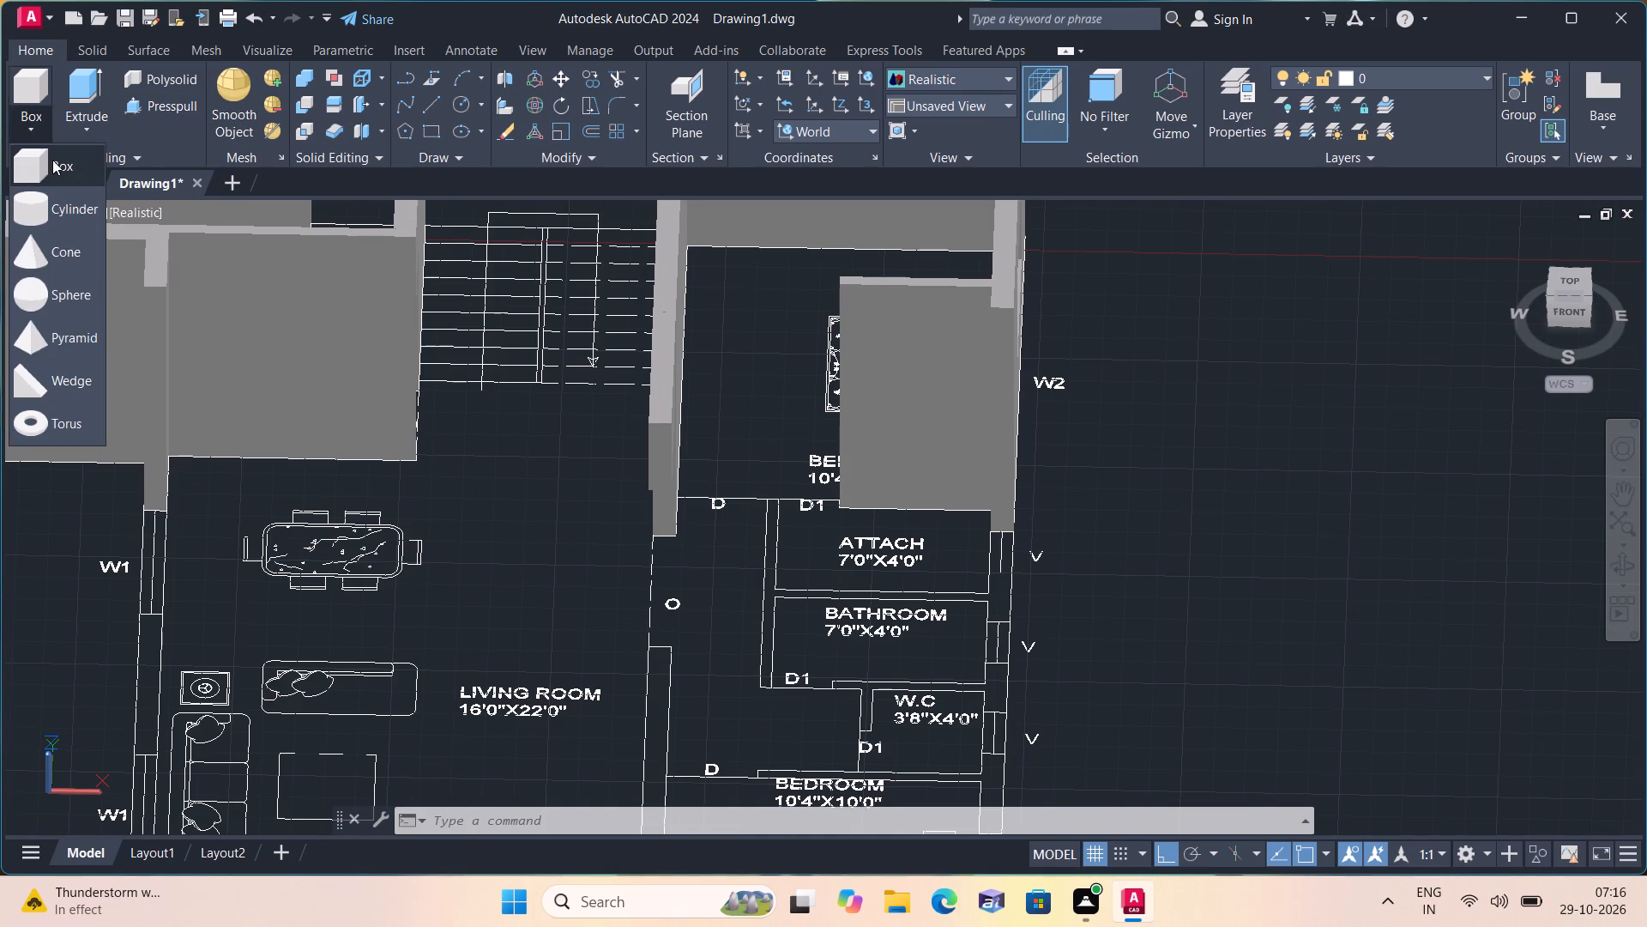
{"action": "left_click", "coordinate": [56, 163]}
{"action": "scroll", "coordinate": [754, 508], "scroll_direction": "up", "scroll_amount": 1}
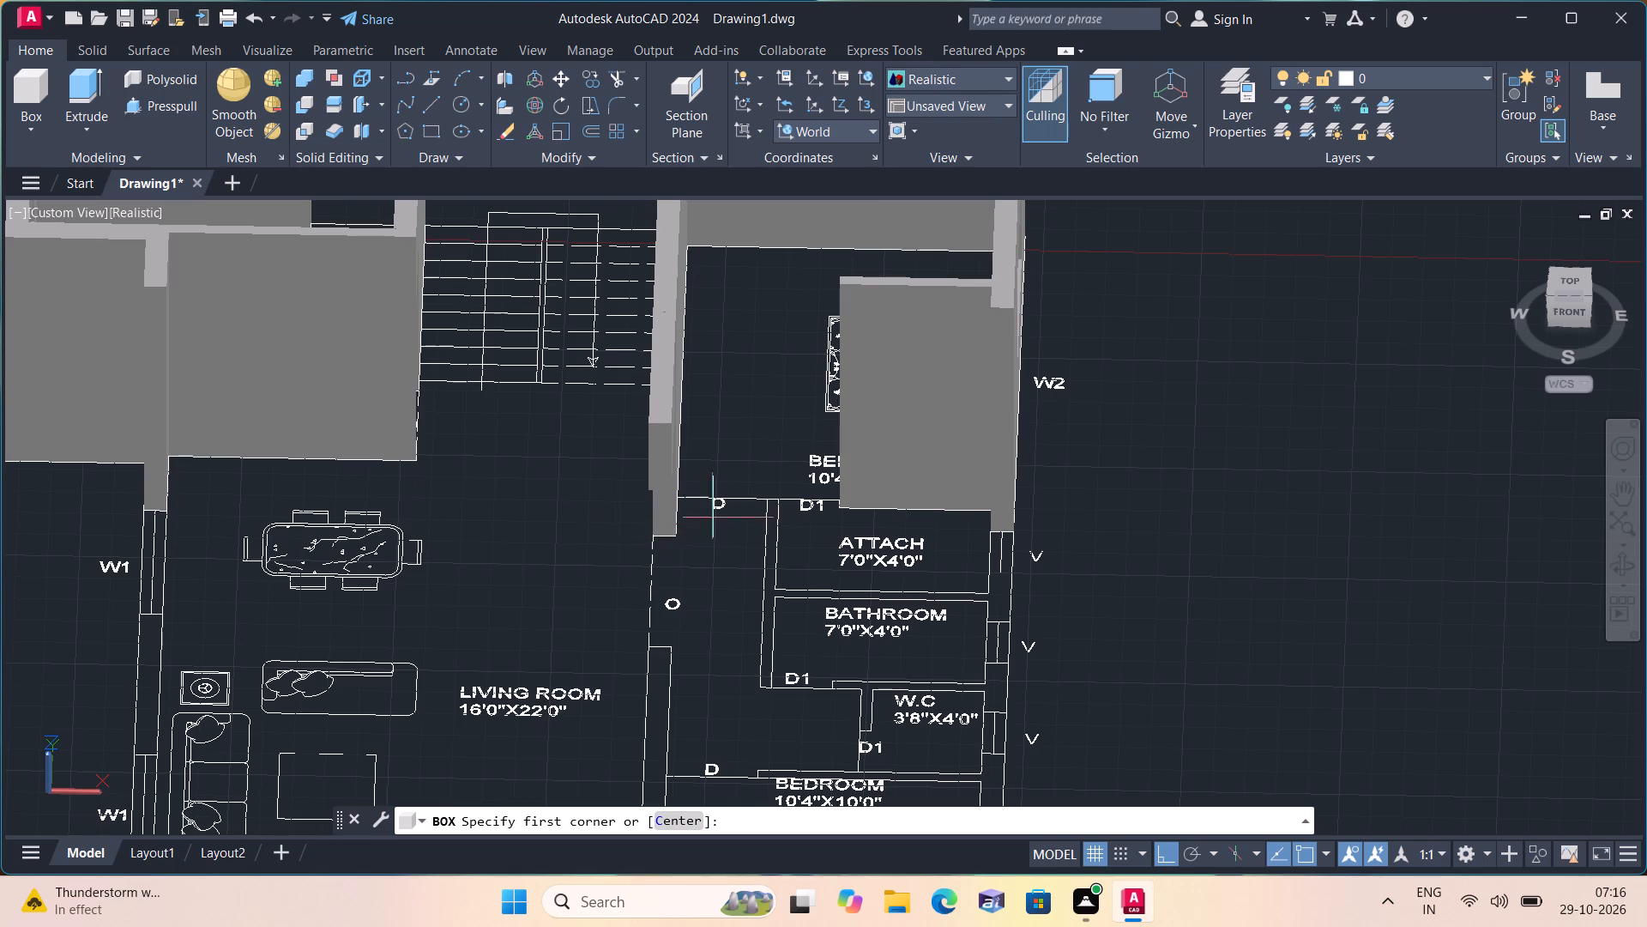
{"action": "scroll", "coordinate": [760, 507], "scroll_direction": "up", "scroll_amount": 1}
{"action": "middle_click_drag", "start_coordinate": [760, 528], "coordinate": [830, 627], "text": "shift"}
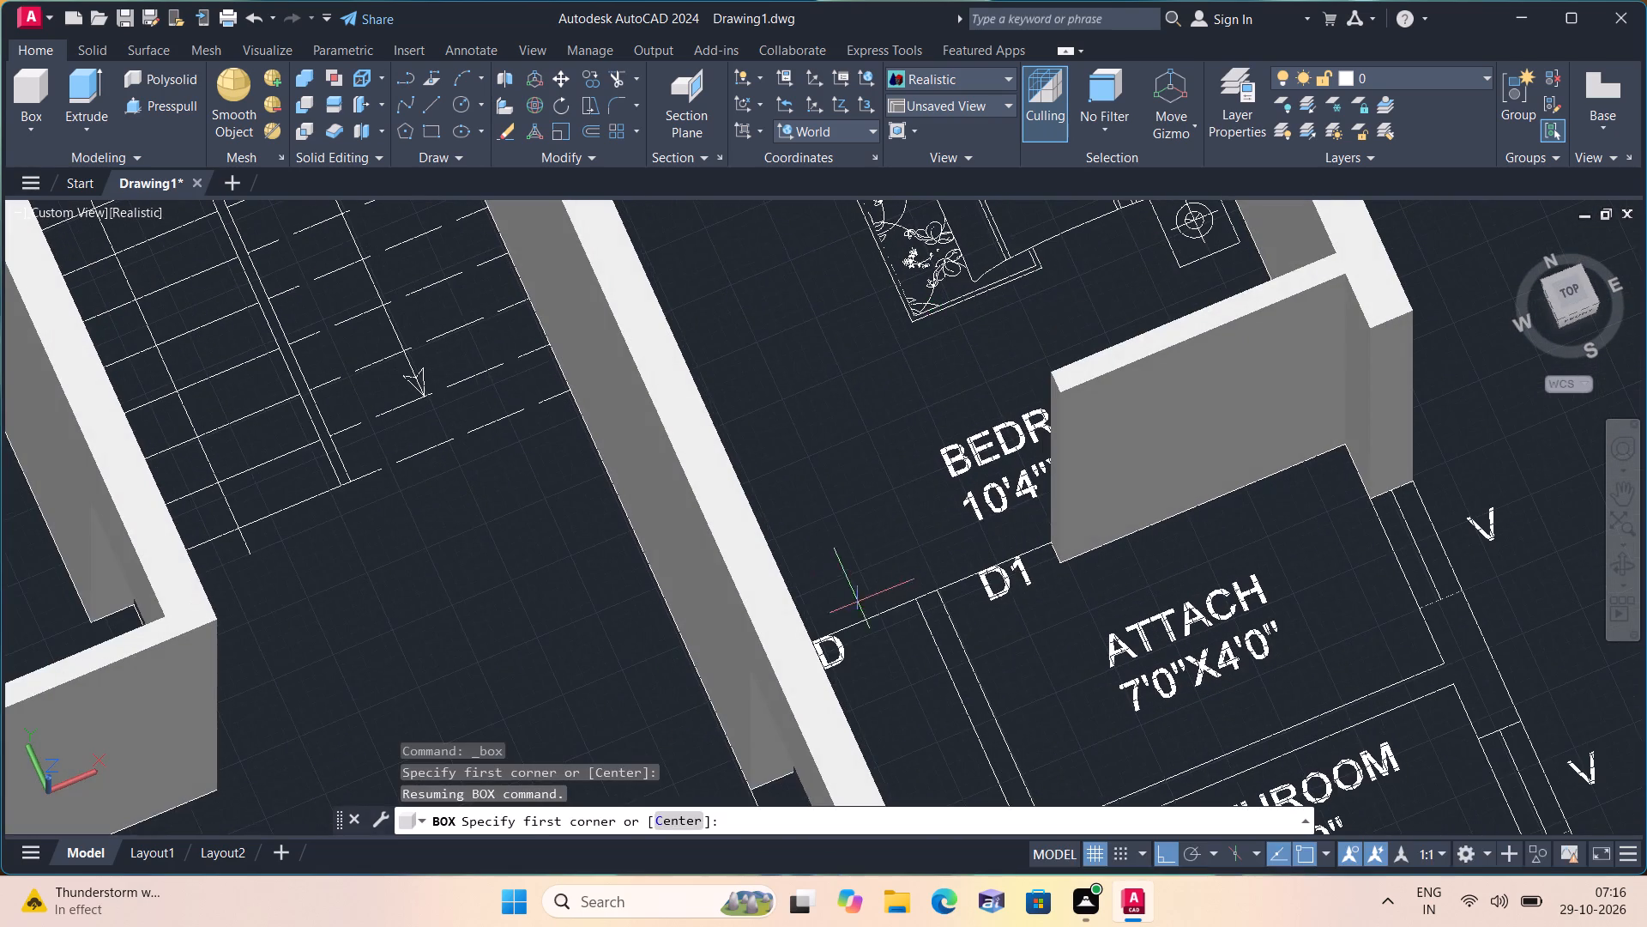
{"action": "scroll", "coordinate": [1036, 604], "scroll_direction": "up", "scroll_amount": 2}
{"action": "scroll", "coordinate": [1019, 499], "scroll_direction": "up", "scroll_amount": 1}
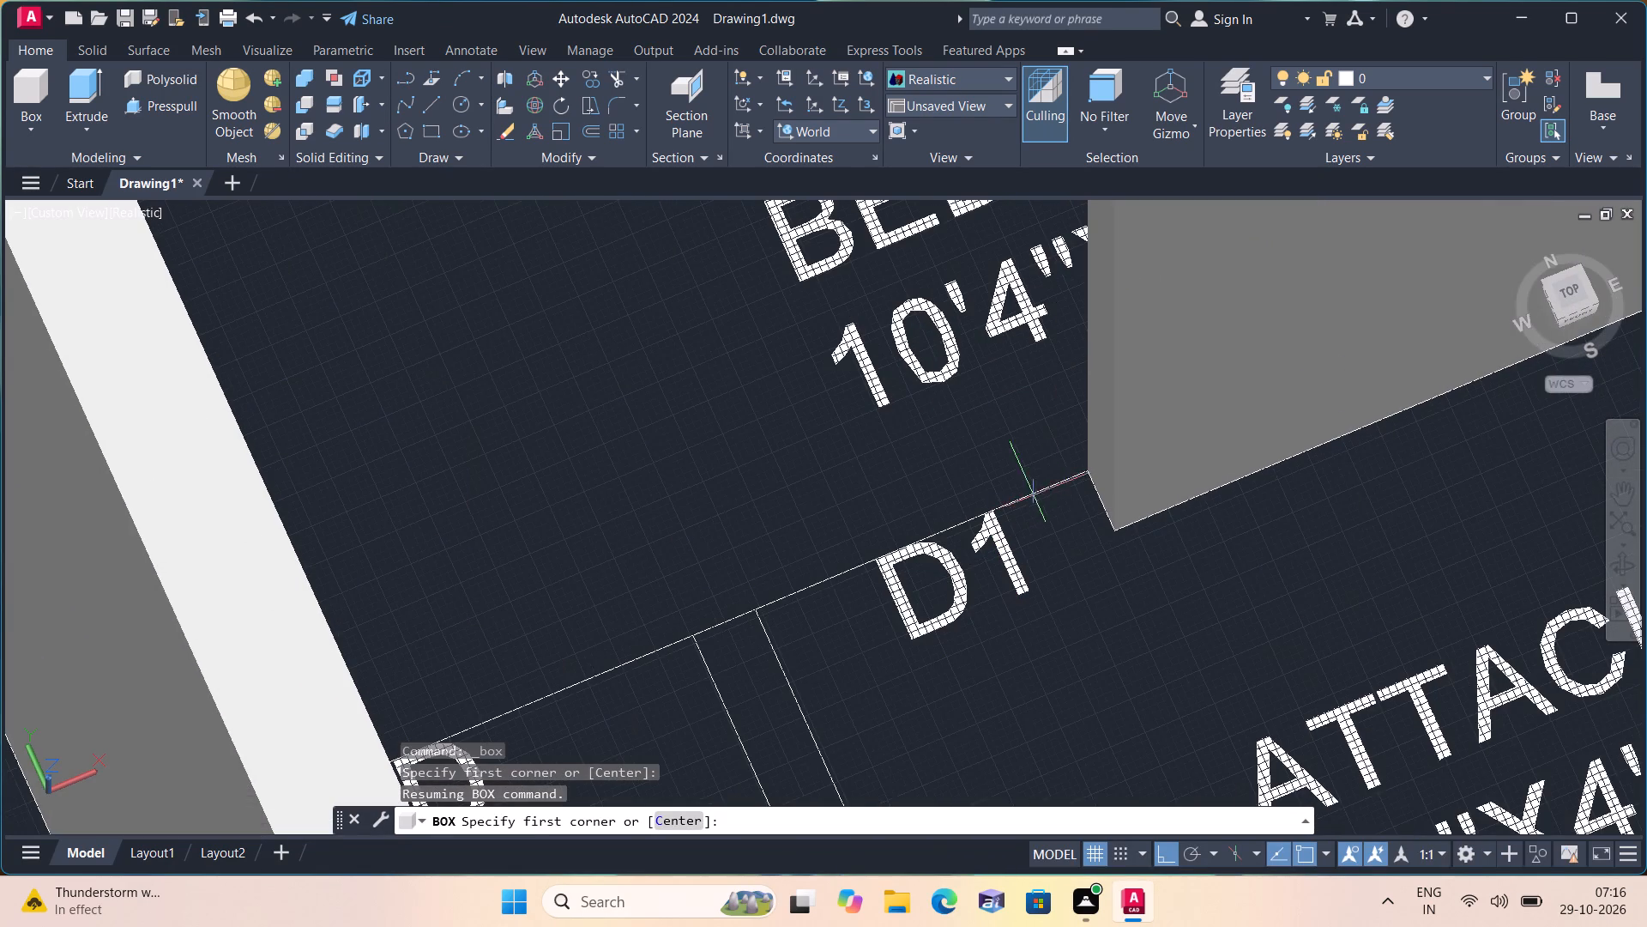
{"action": "left_click", "coordinate": [1089, 475]}
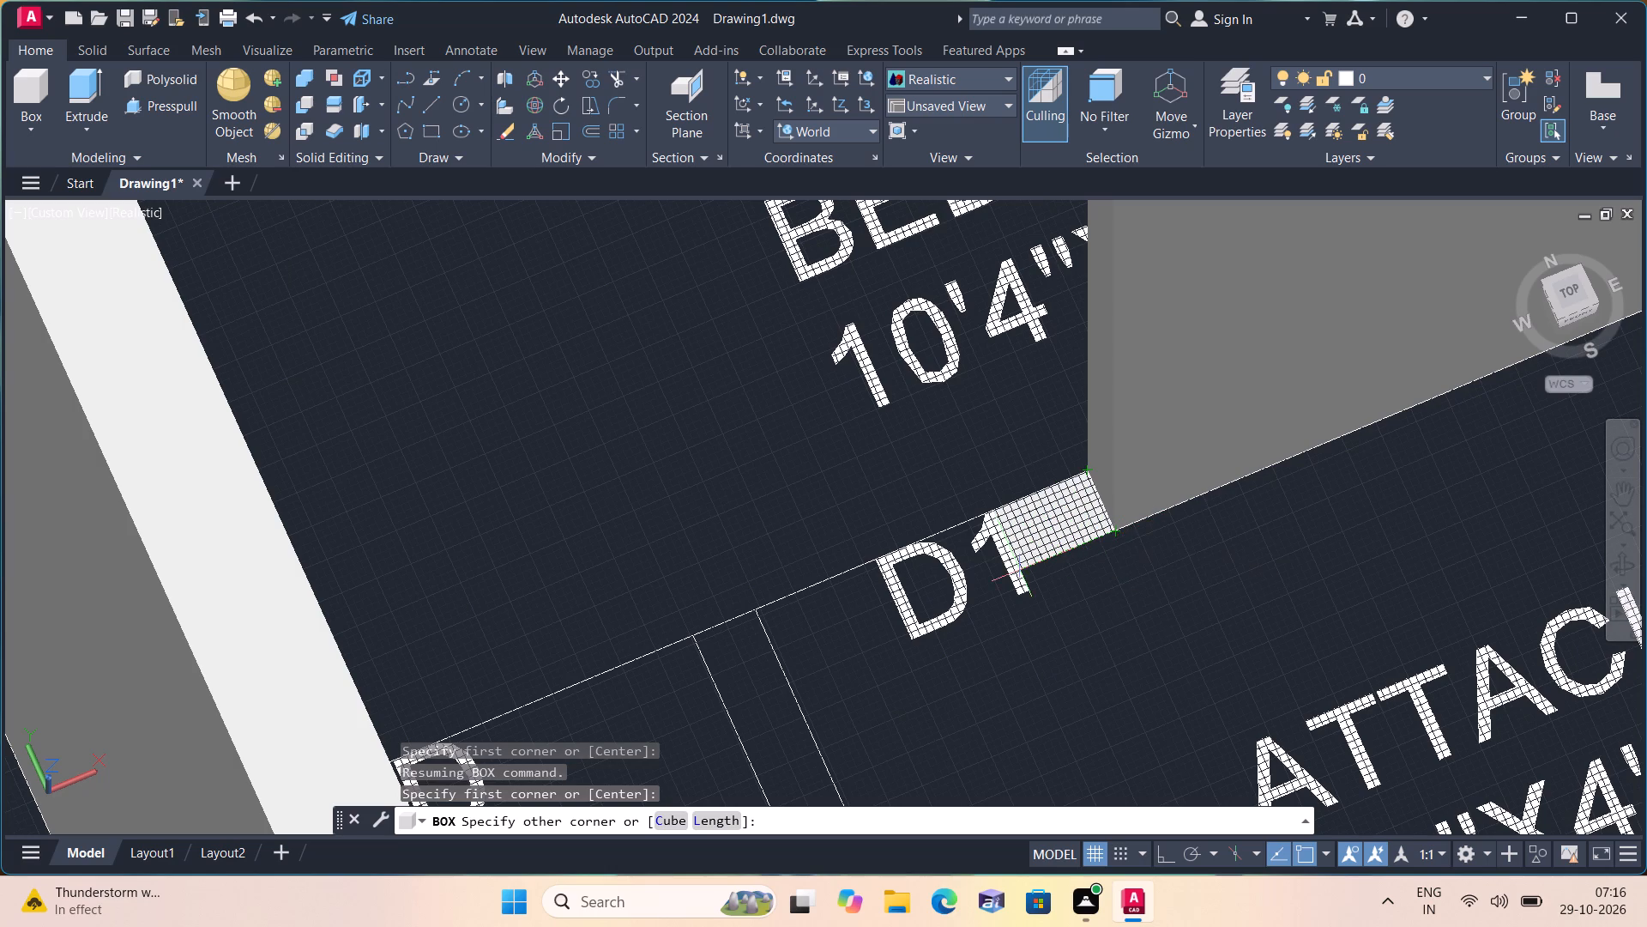
{"action": "left_click", "coordinate": [781, 671]}
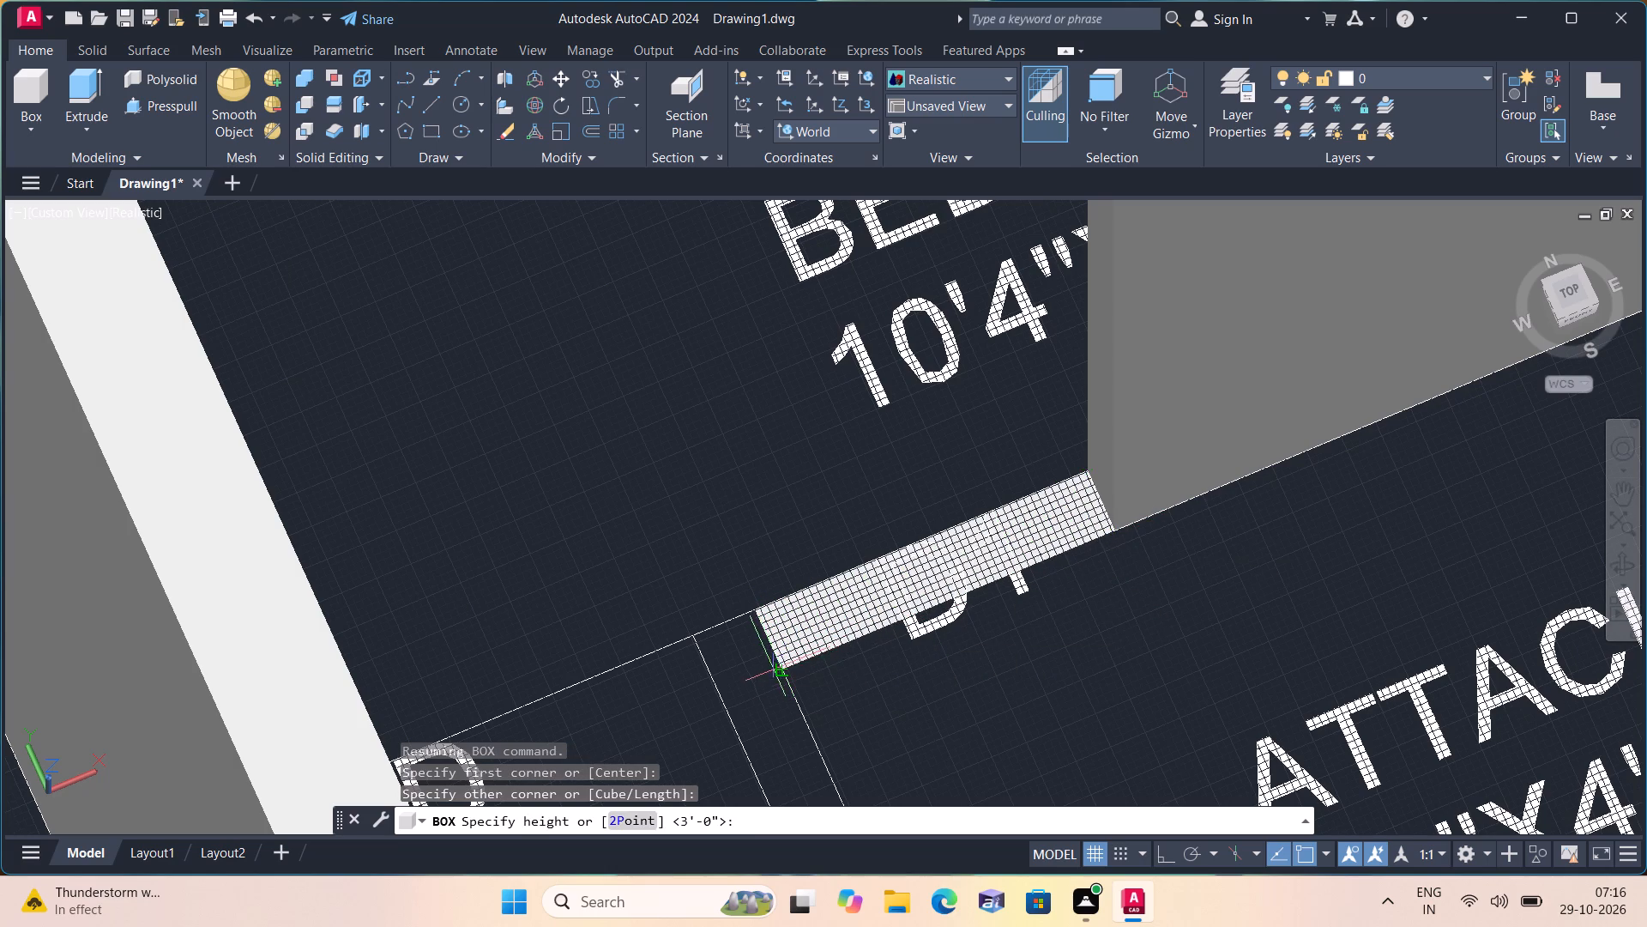
{"action": "type", "text": "3'"}
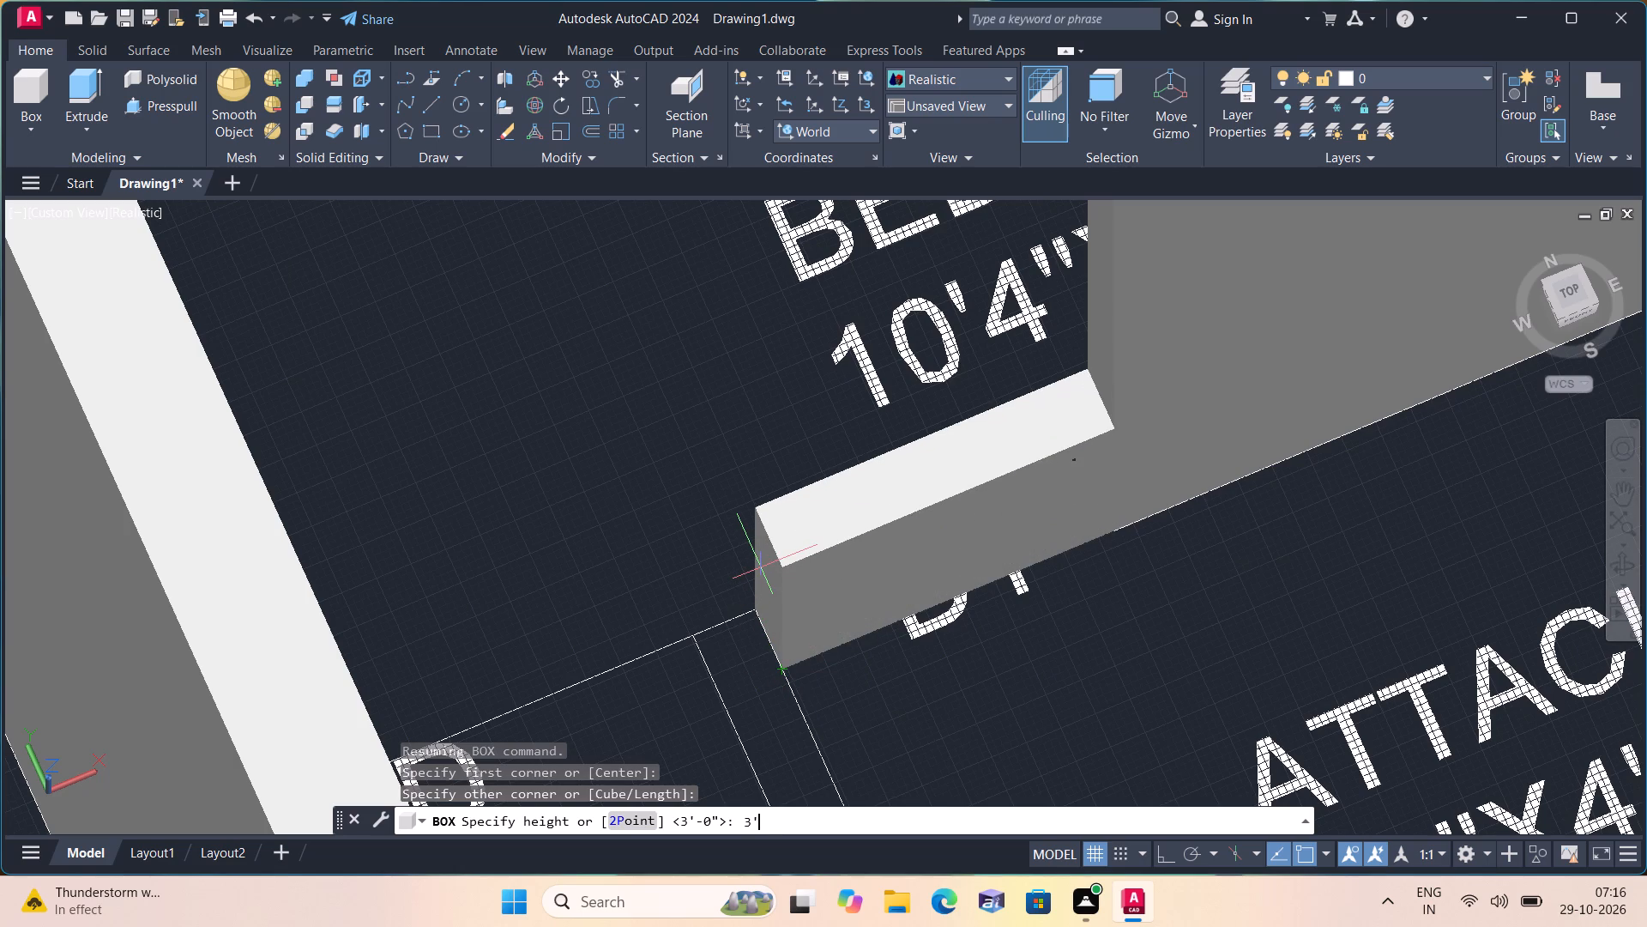
{"action": "key", "text": "space"}
{"action": "key", "text": "Escape"}
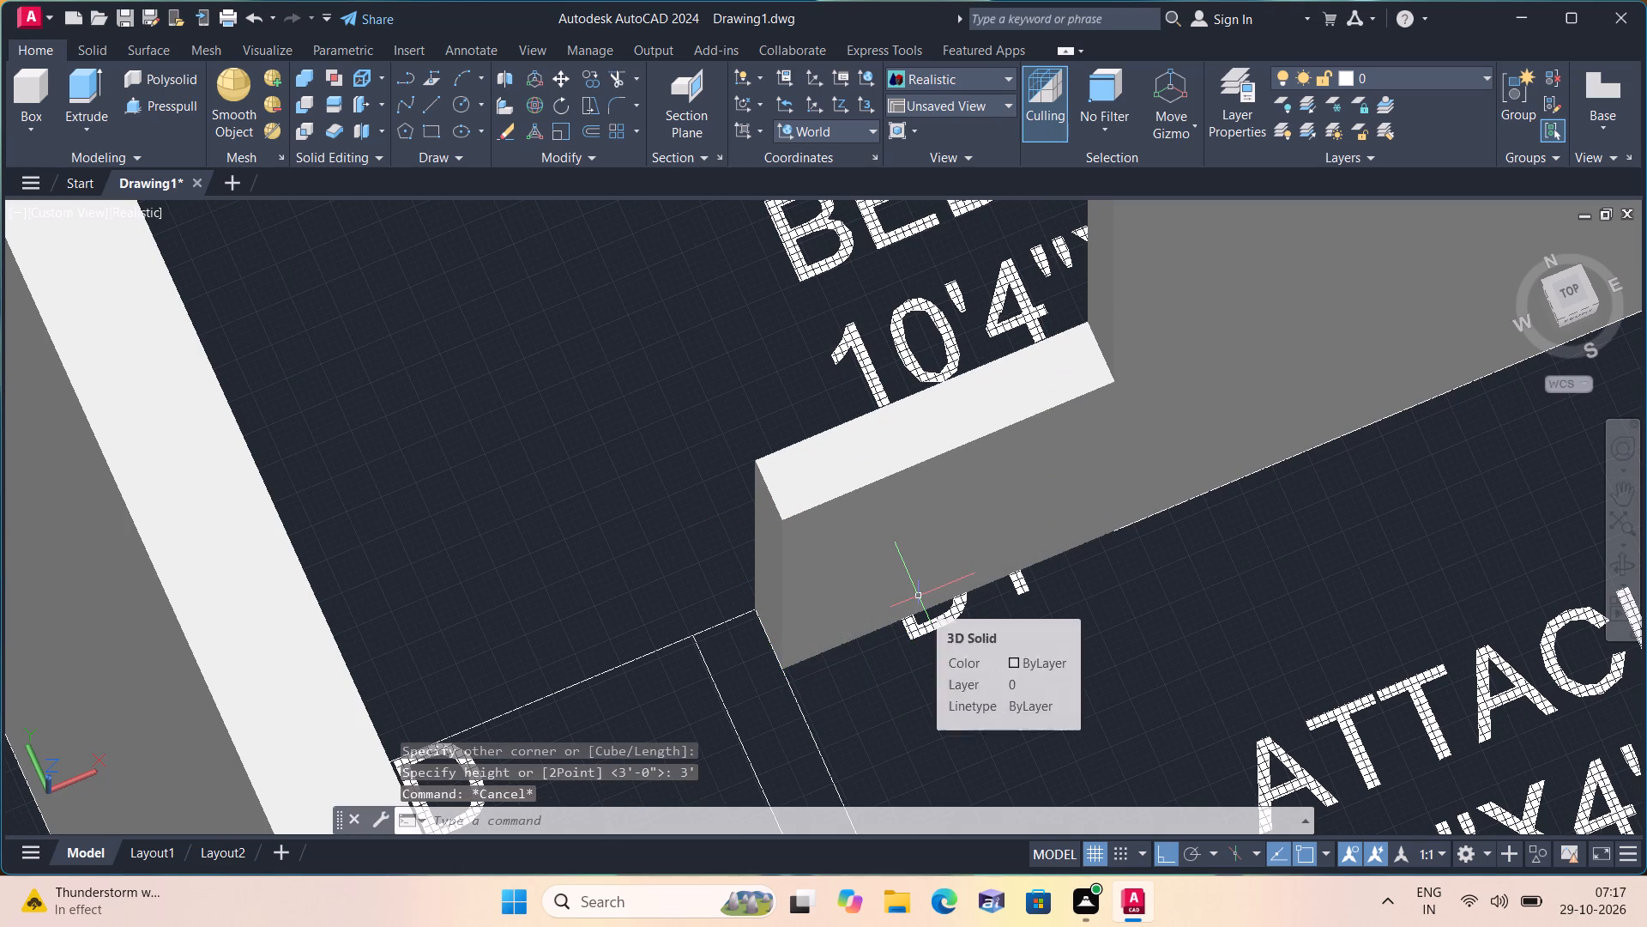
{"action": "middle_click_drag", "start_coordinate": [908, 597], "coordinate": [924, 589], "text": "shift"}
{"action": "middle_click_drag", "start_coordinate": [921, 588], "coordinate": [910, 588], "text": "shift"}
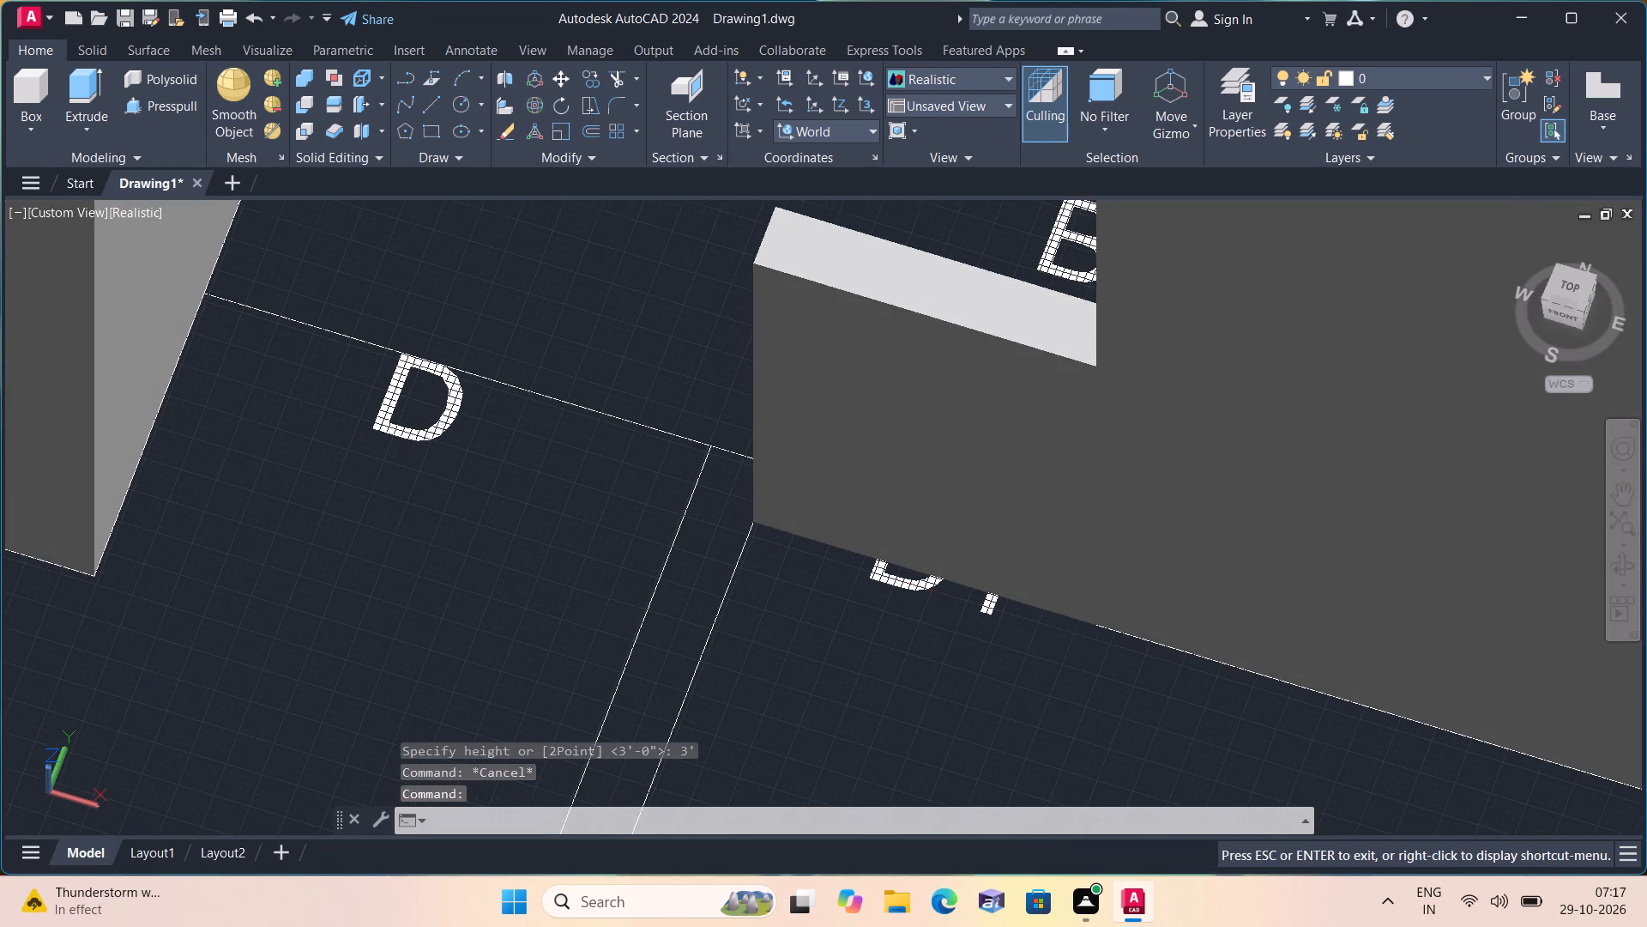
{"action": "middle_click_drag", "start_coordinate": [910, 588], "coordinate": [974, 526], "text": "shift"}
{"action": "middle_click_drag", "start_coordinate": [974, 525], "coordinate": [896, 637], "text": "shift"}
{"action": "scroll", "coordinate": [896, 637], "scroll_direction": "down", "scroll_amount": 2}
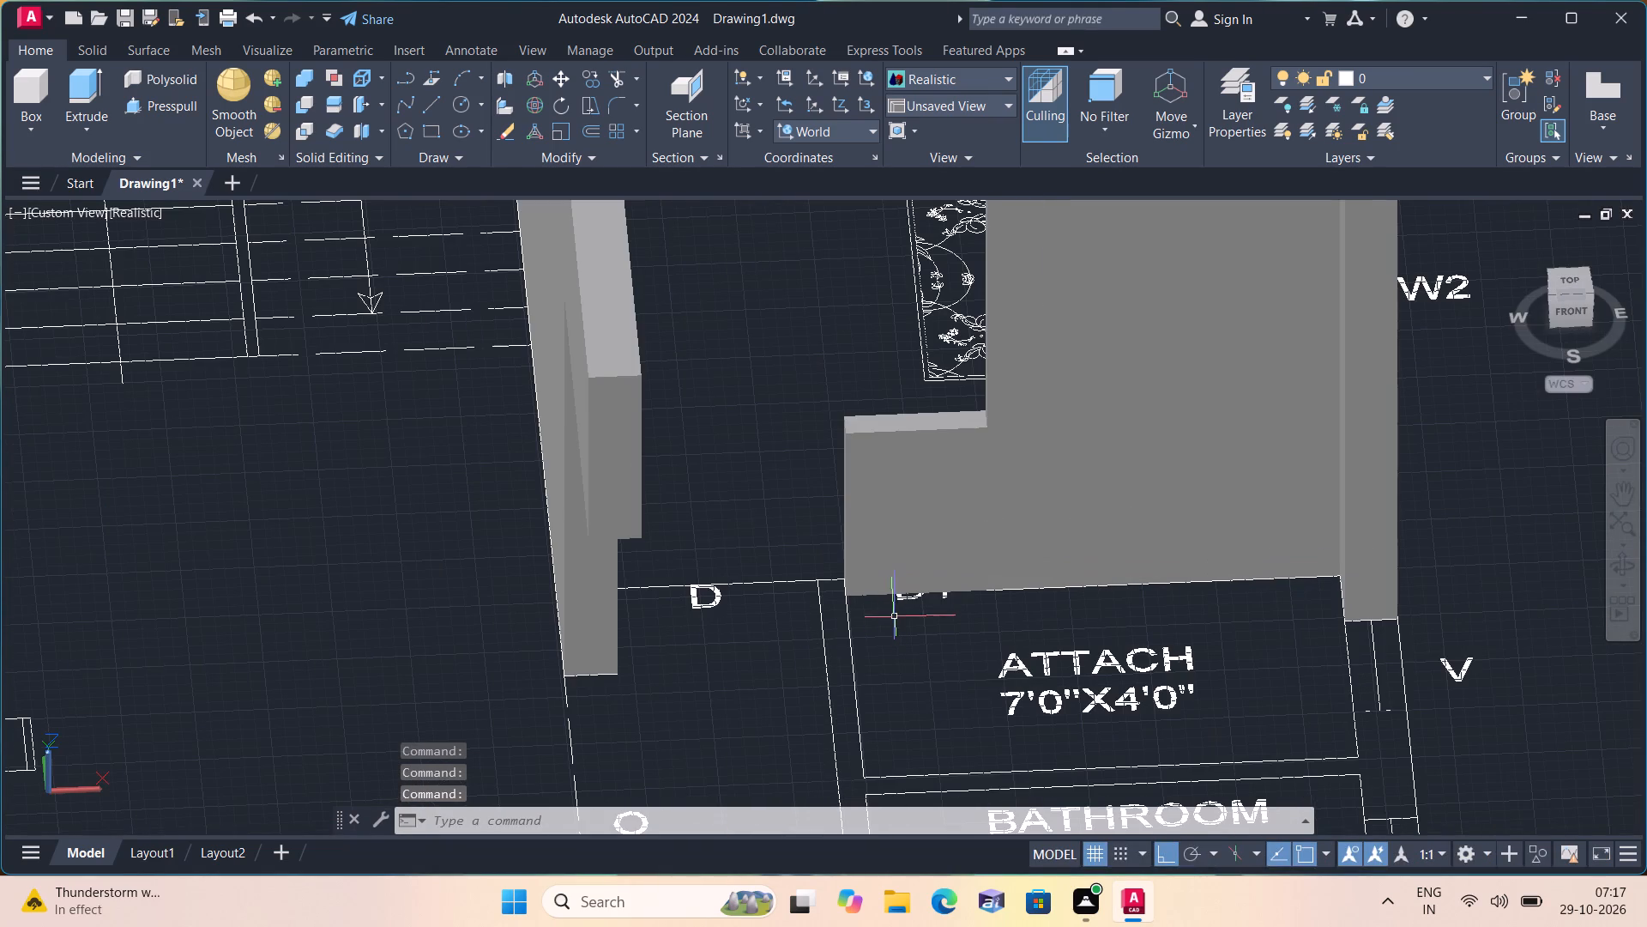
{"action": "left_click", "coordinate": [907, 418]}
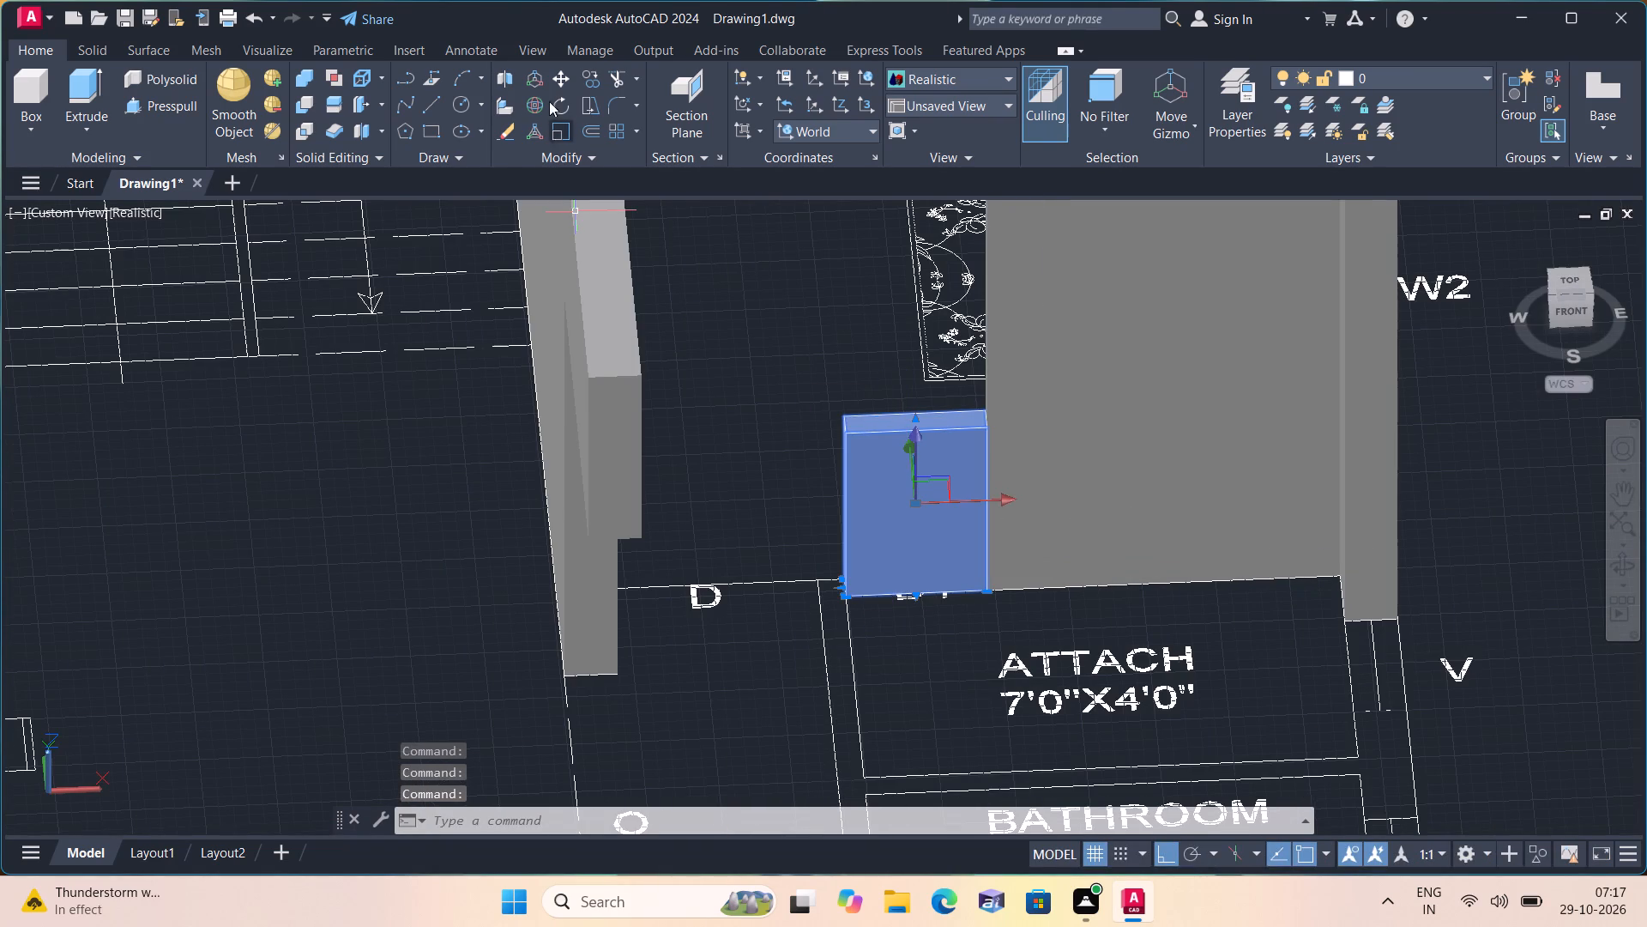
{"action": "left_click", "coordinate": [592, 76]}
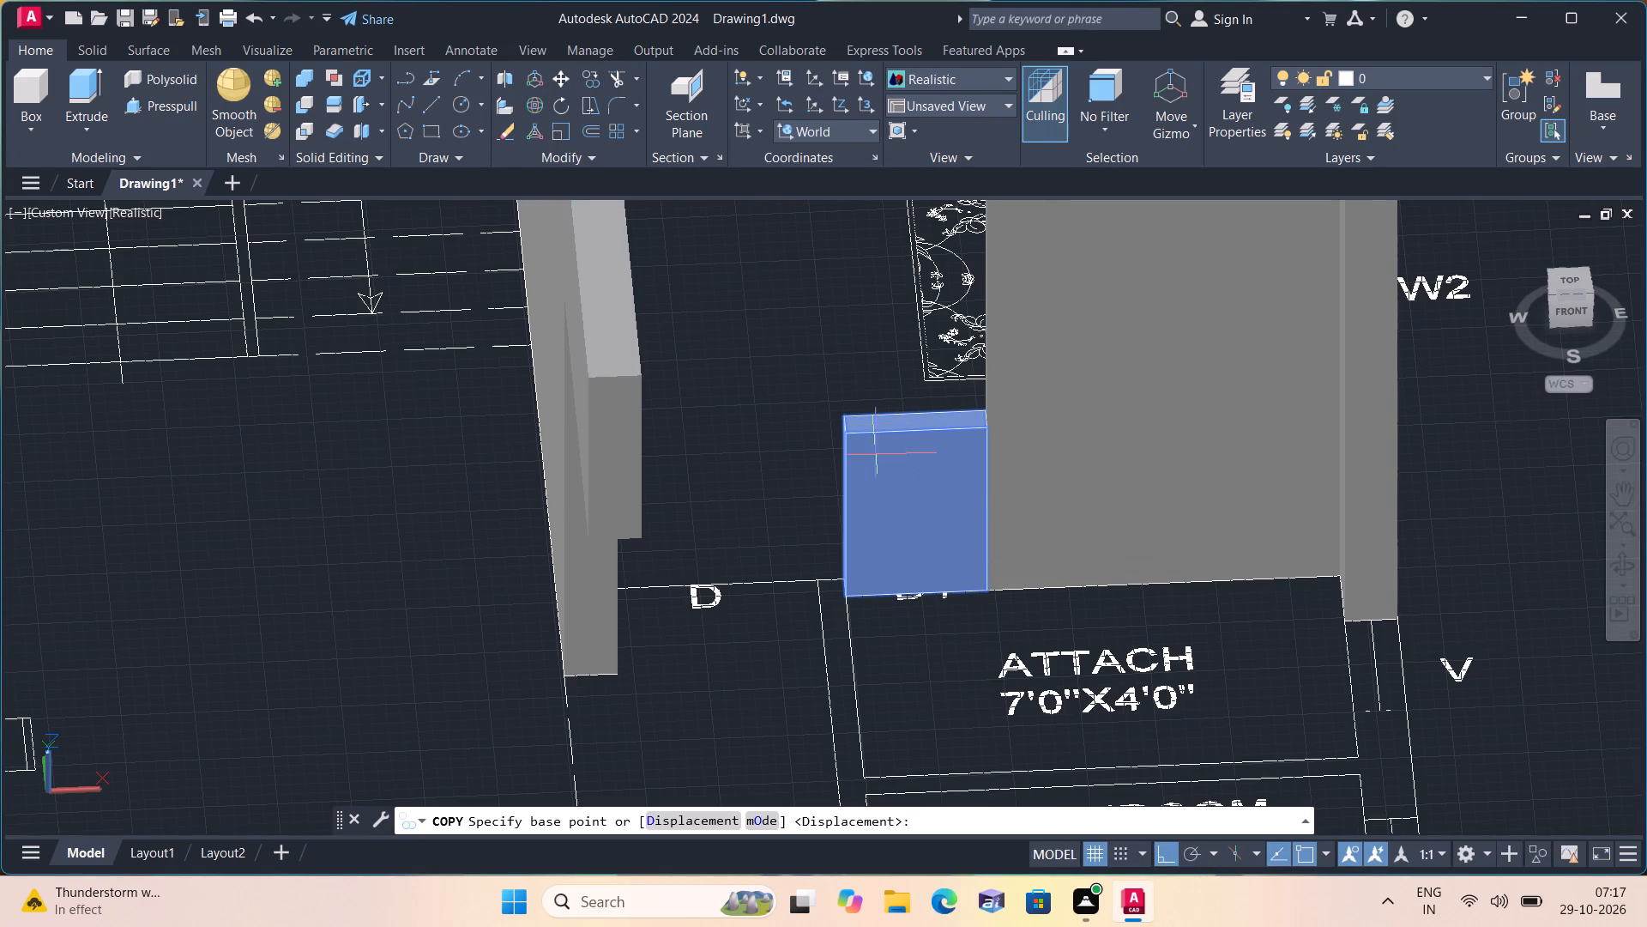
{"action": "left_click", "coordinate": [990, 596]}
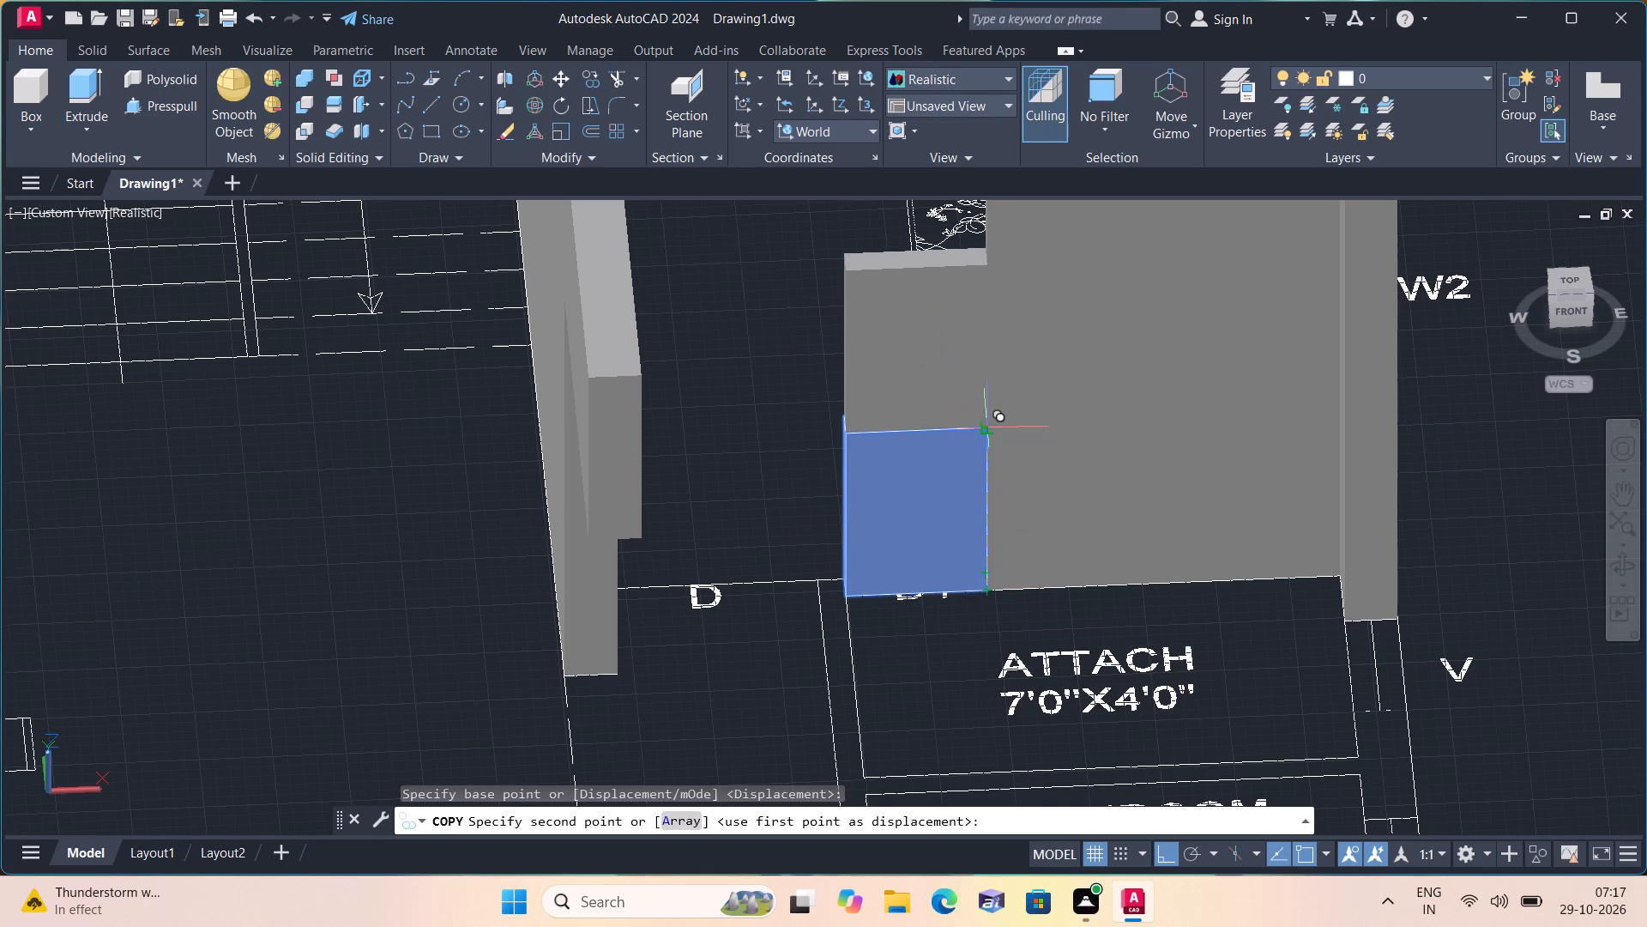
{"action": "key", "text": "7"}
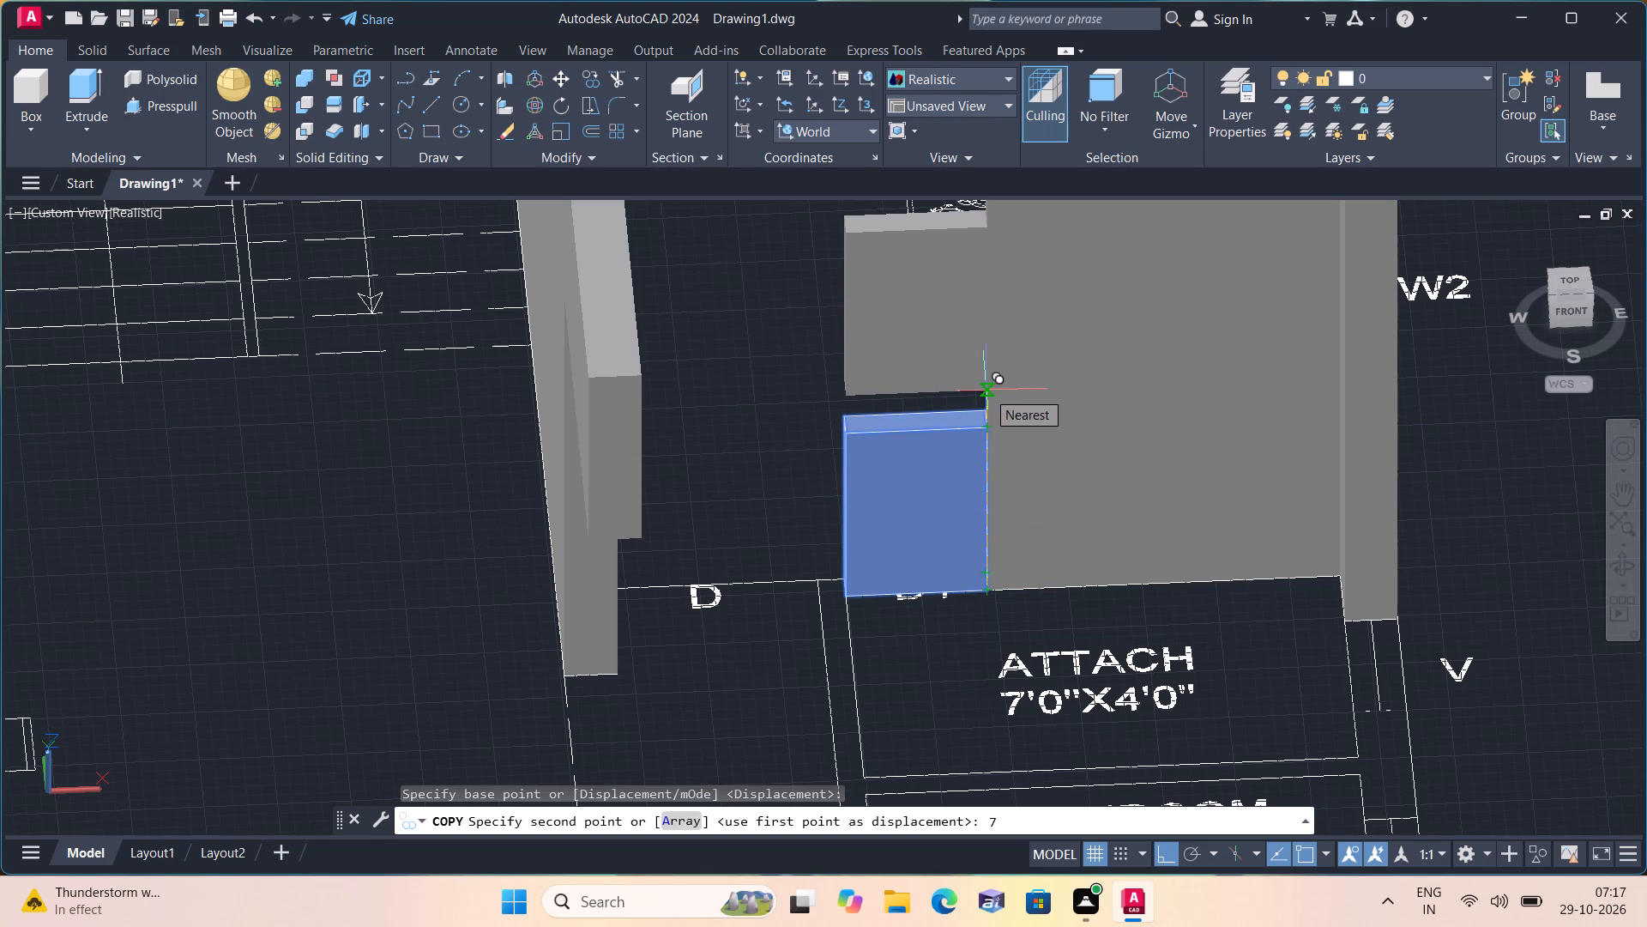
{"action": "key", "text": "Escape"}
Move the box at the ATTACH room's D1 opening 7' straight up from its lower corner beside the 10' wall.
{"action": "scroll", "coordinate": [983, 417], "scroll_direction": "down", "scroll_amount": 1}
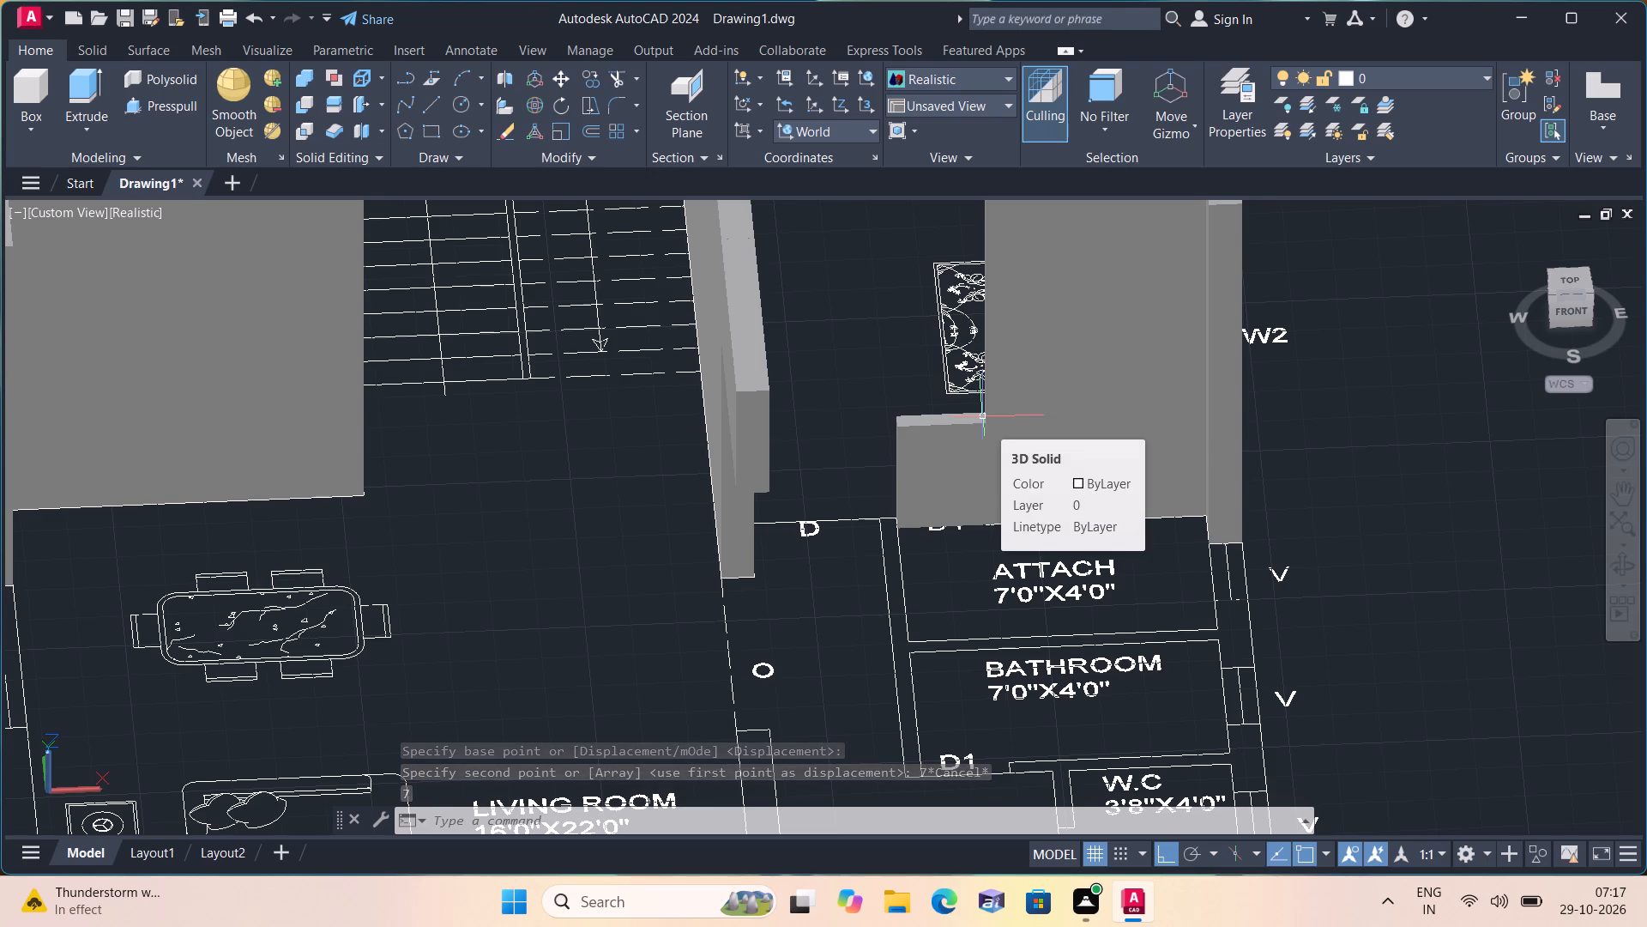
{"action": "scroll", "coordinate": [983, 417], "scroll_direction": "up", "scroll_amount": 1}
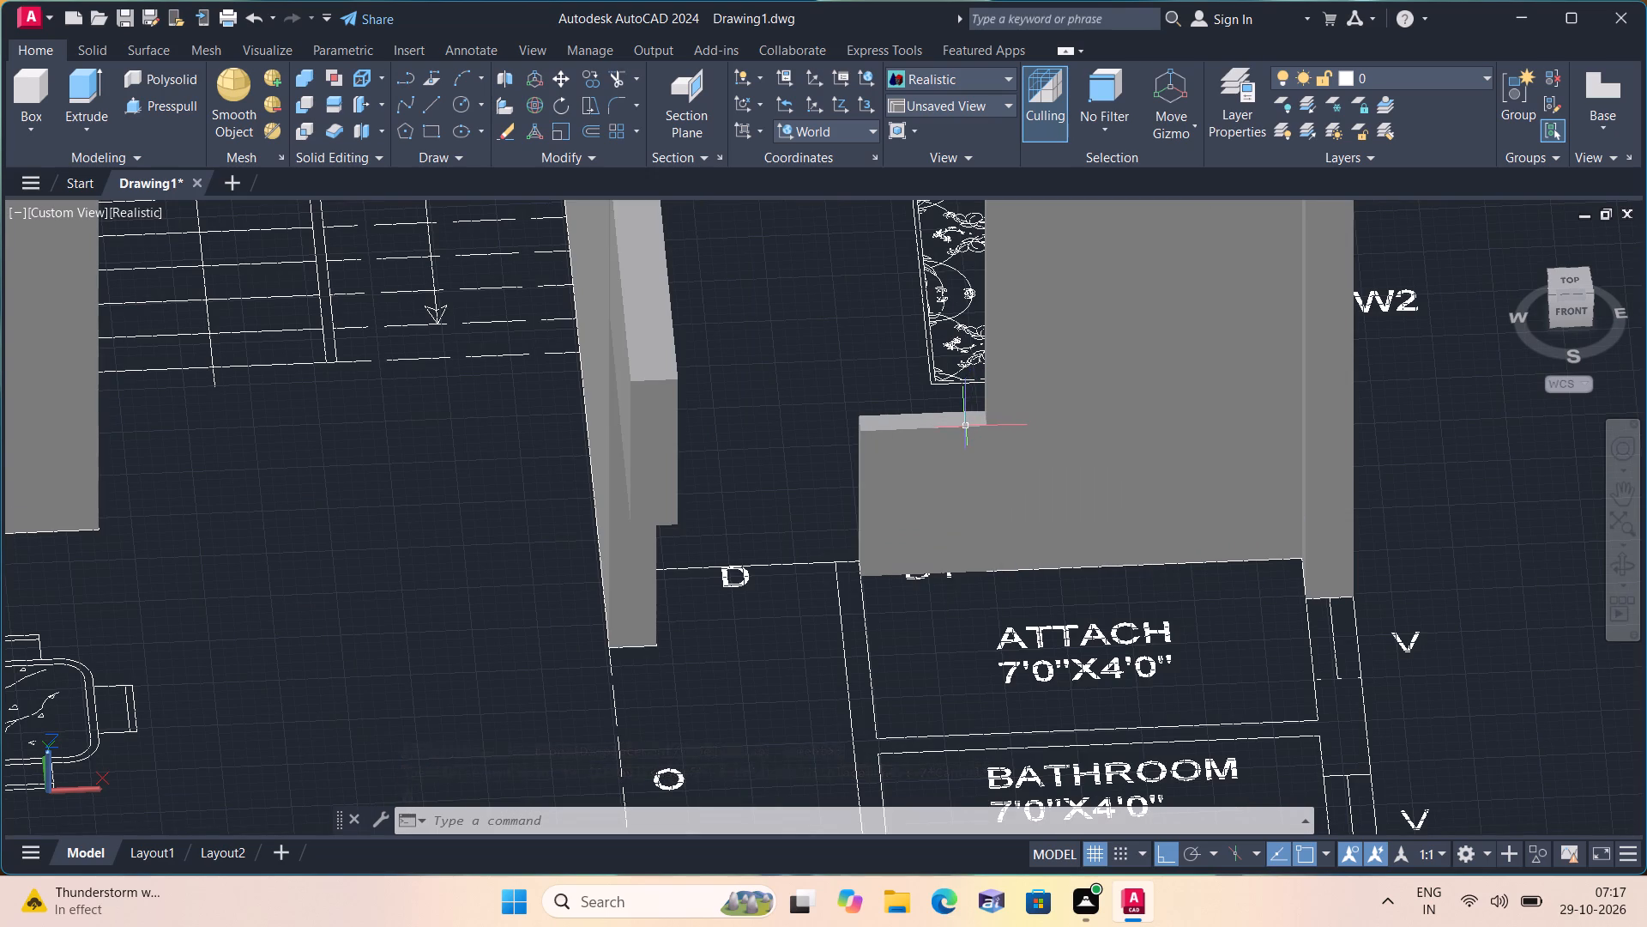
{"action": "left_click", "coordinate": [966, 427]}
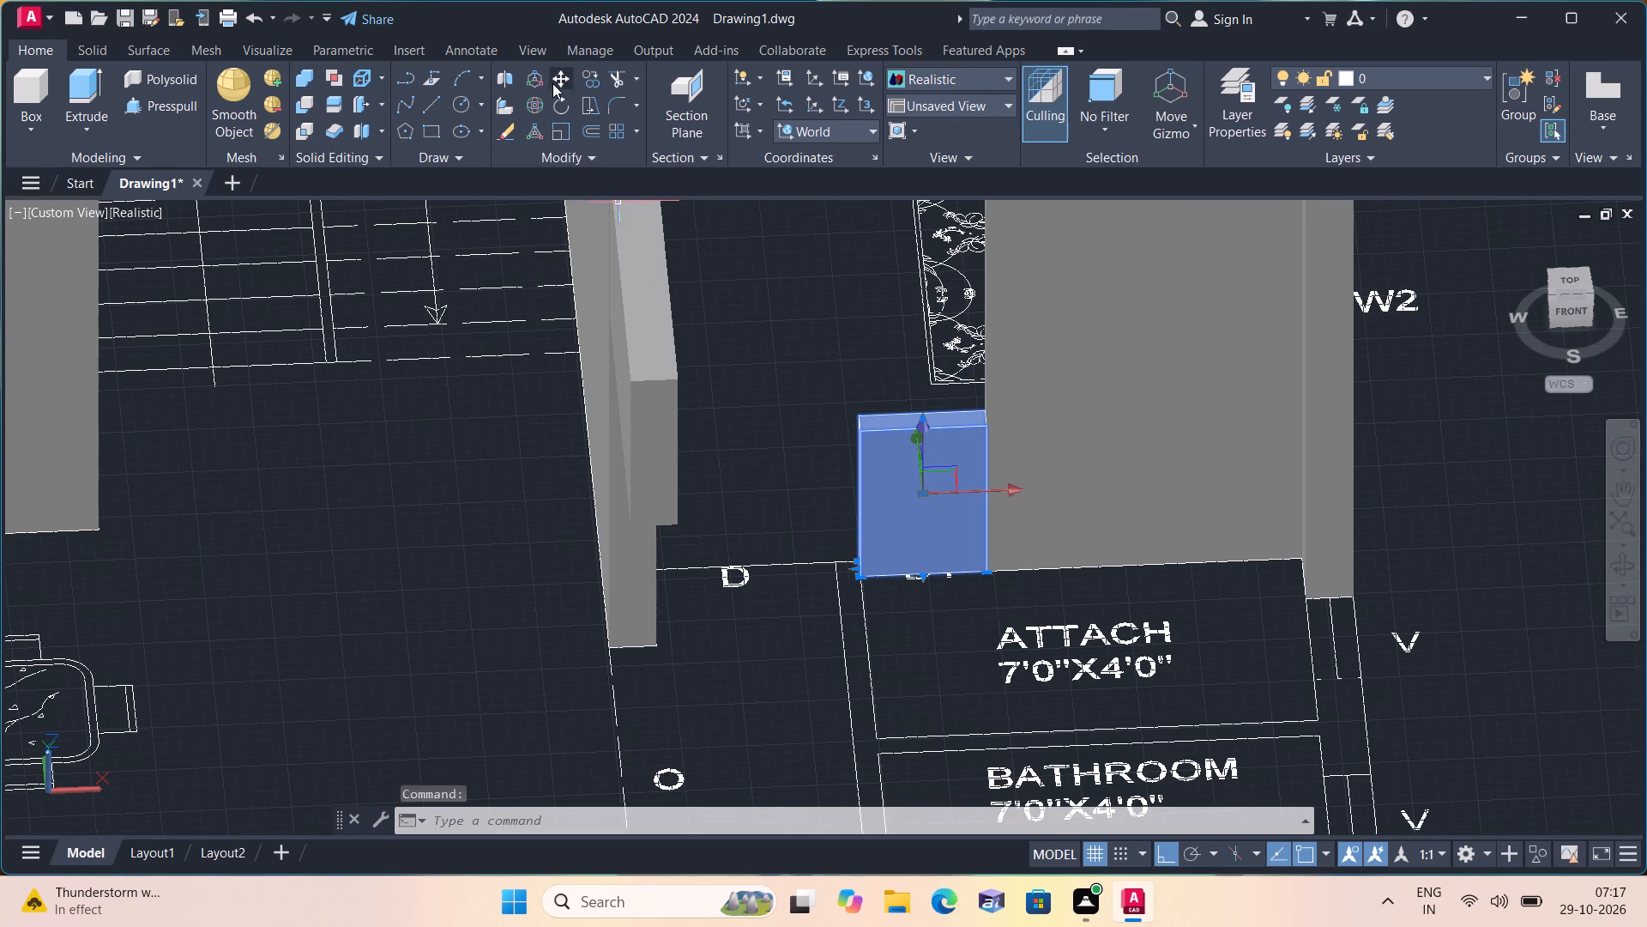
{"action": "left_click", "coordinate": [570, 76]}
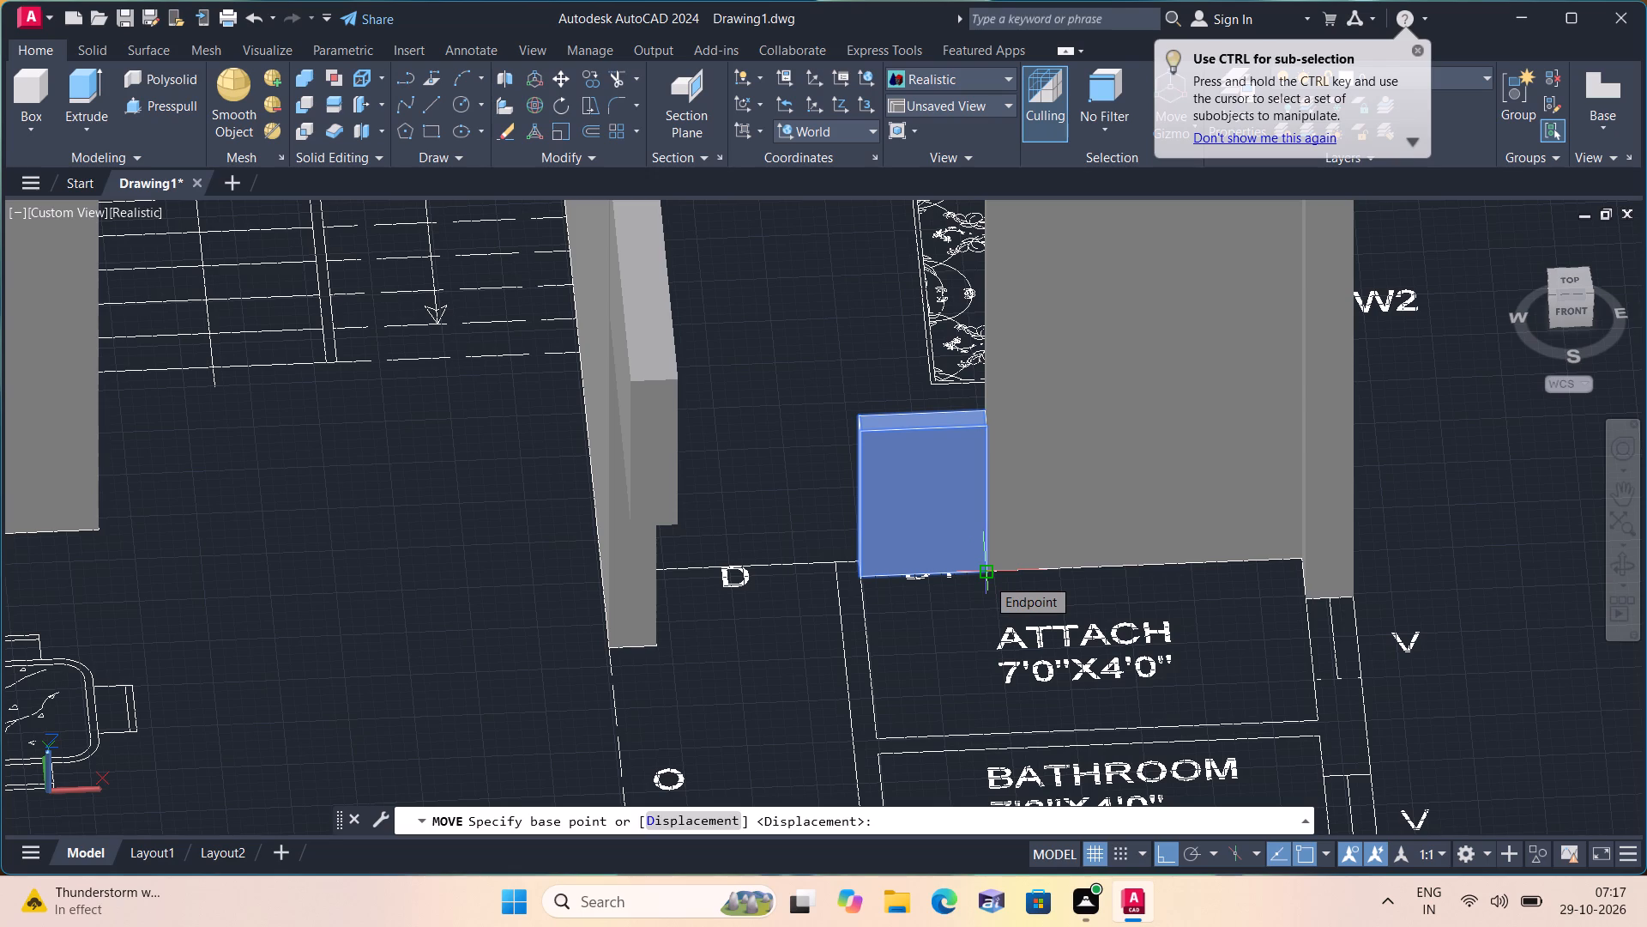
{"action": "left_click", "coordinate": [986, 577]}
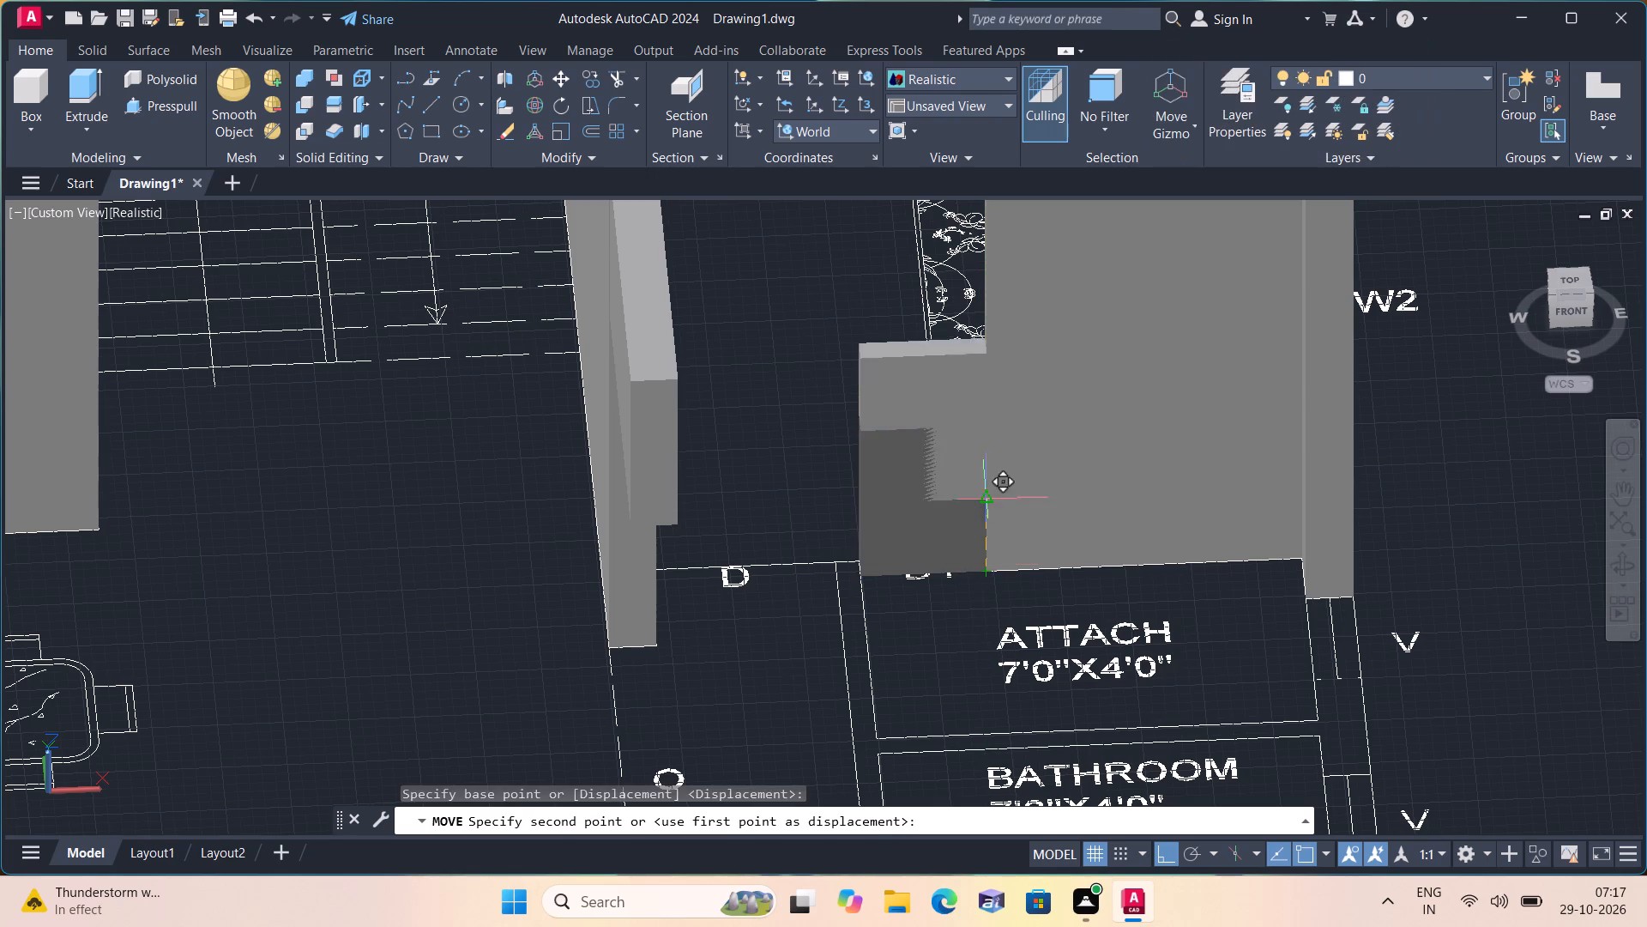
{"action": "type", "text": "7'"}
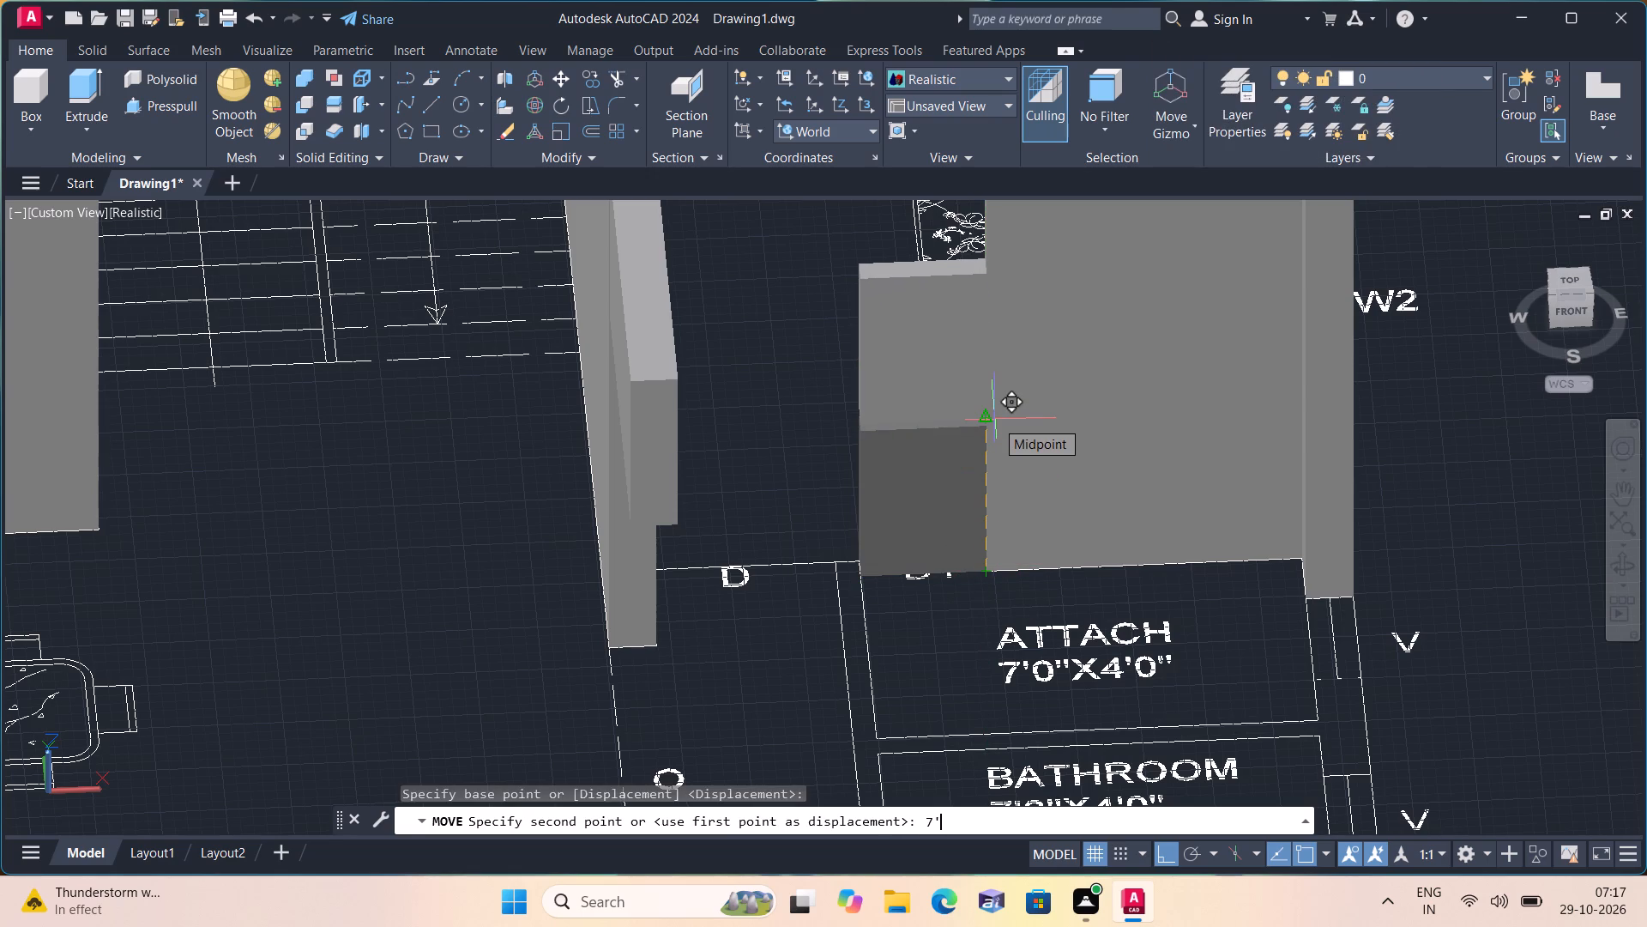
{"action": "key", "text": "space"}
{"action": "scroll", "coordinate": [995, 420], "scroll_direction": "down", "scroll_amount": 1}
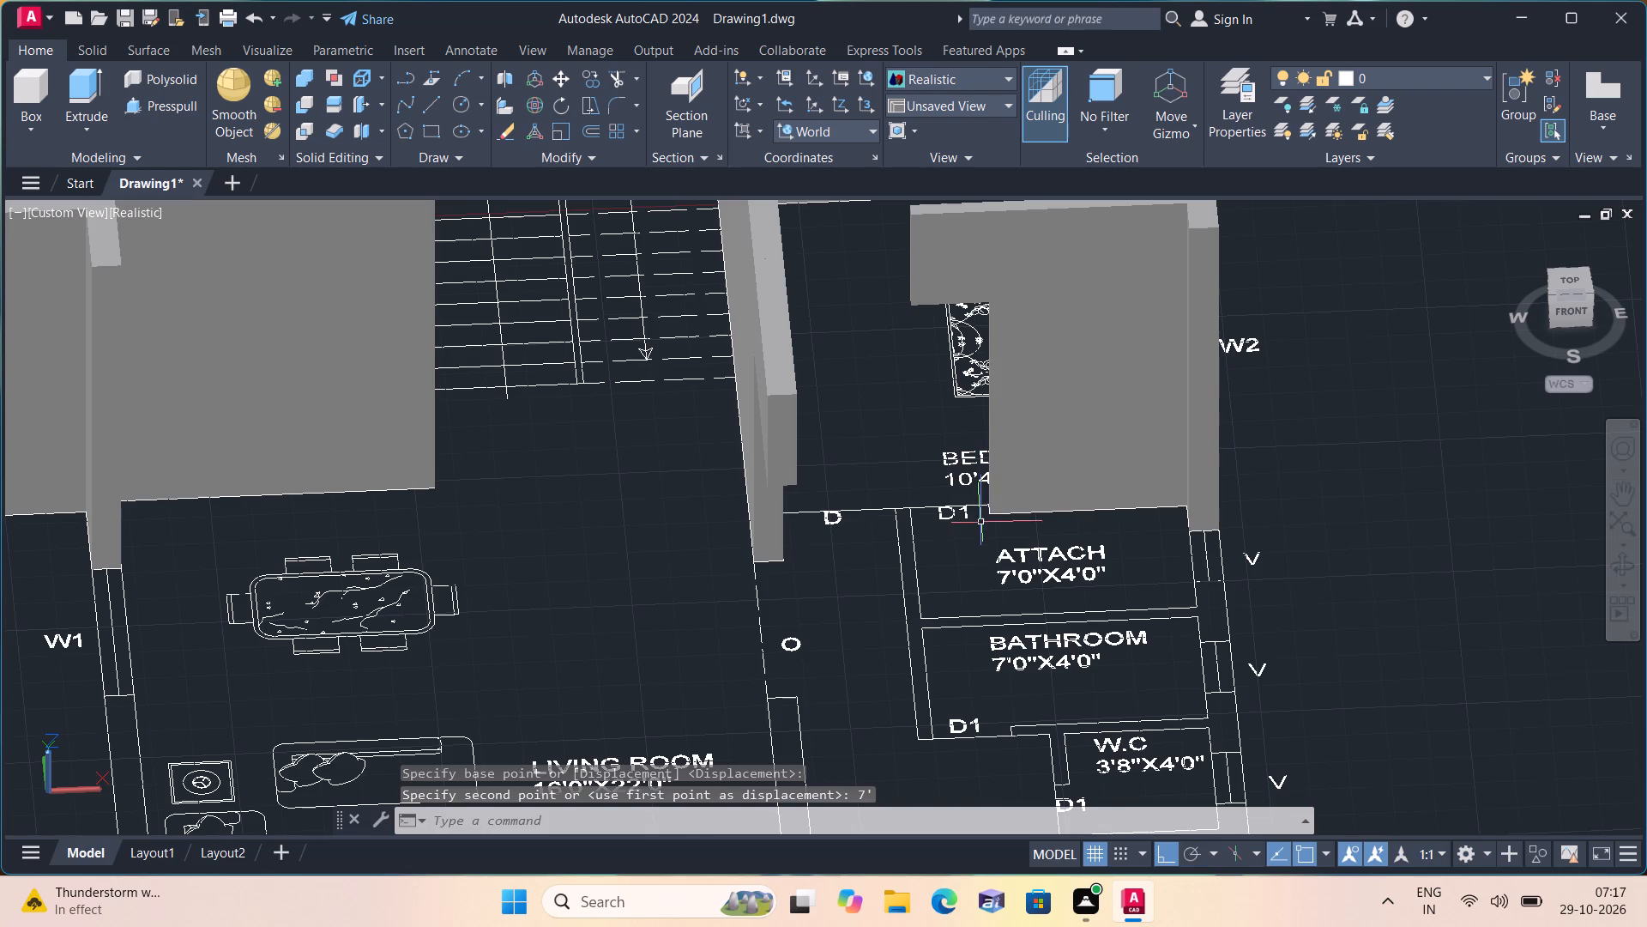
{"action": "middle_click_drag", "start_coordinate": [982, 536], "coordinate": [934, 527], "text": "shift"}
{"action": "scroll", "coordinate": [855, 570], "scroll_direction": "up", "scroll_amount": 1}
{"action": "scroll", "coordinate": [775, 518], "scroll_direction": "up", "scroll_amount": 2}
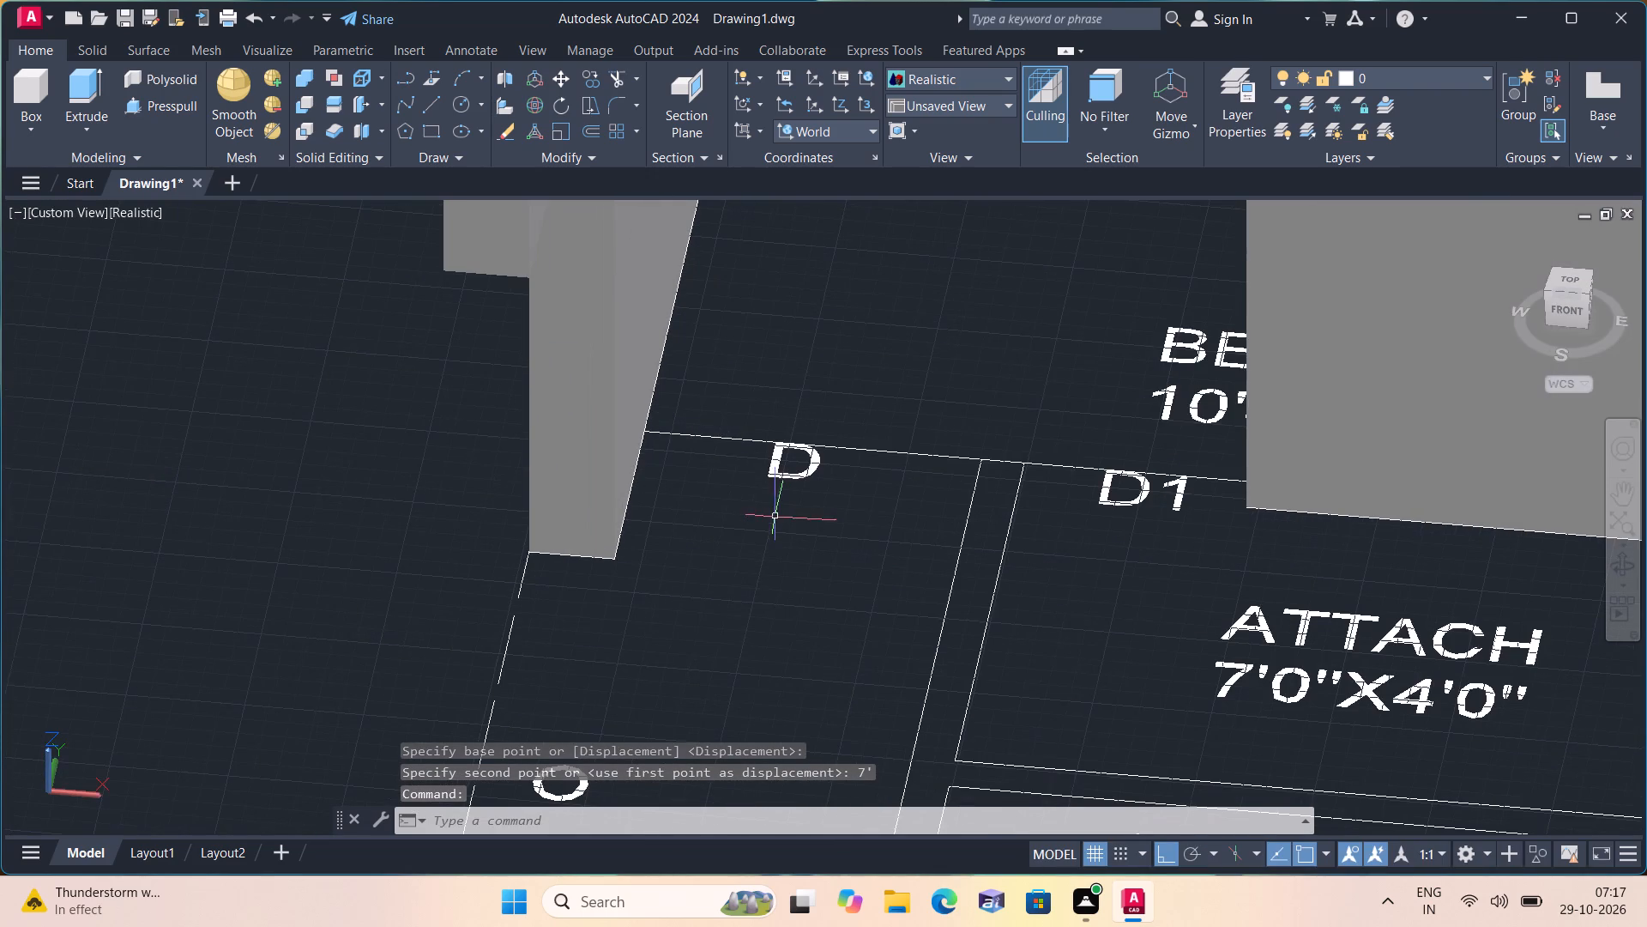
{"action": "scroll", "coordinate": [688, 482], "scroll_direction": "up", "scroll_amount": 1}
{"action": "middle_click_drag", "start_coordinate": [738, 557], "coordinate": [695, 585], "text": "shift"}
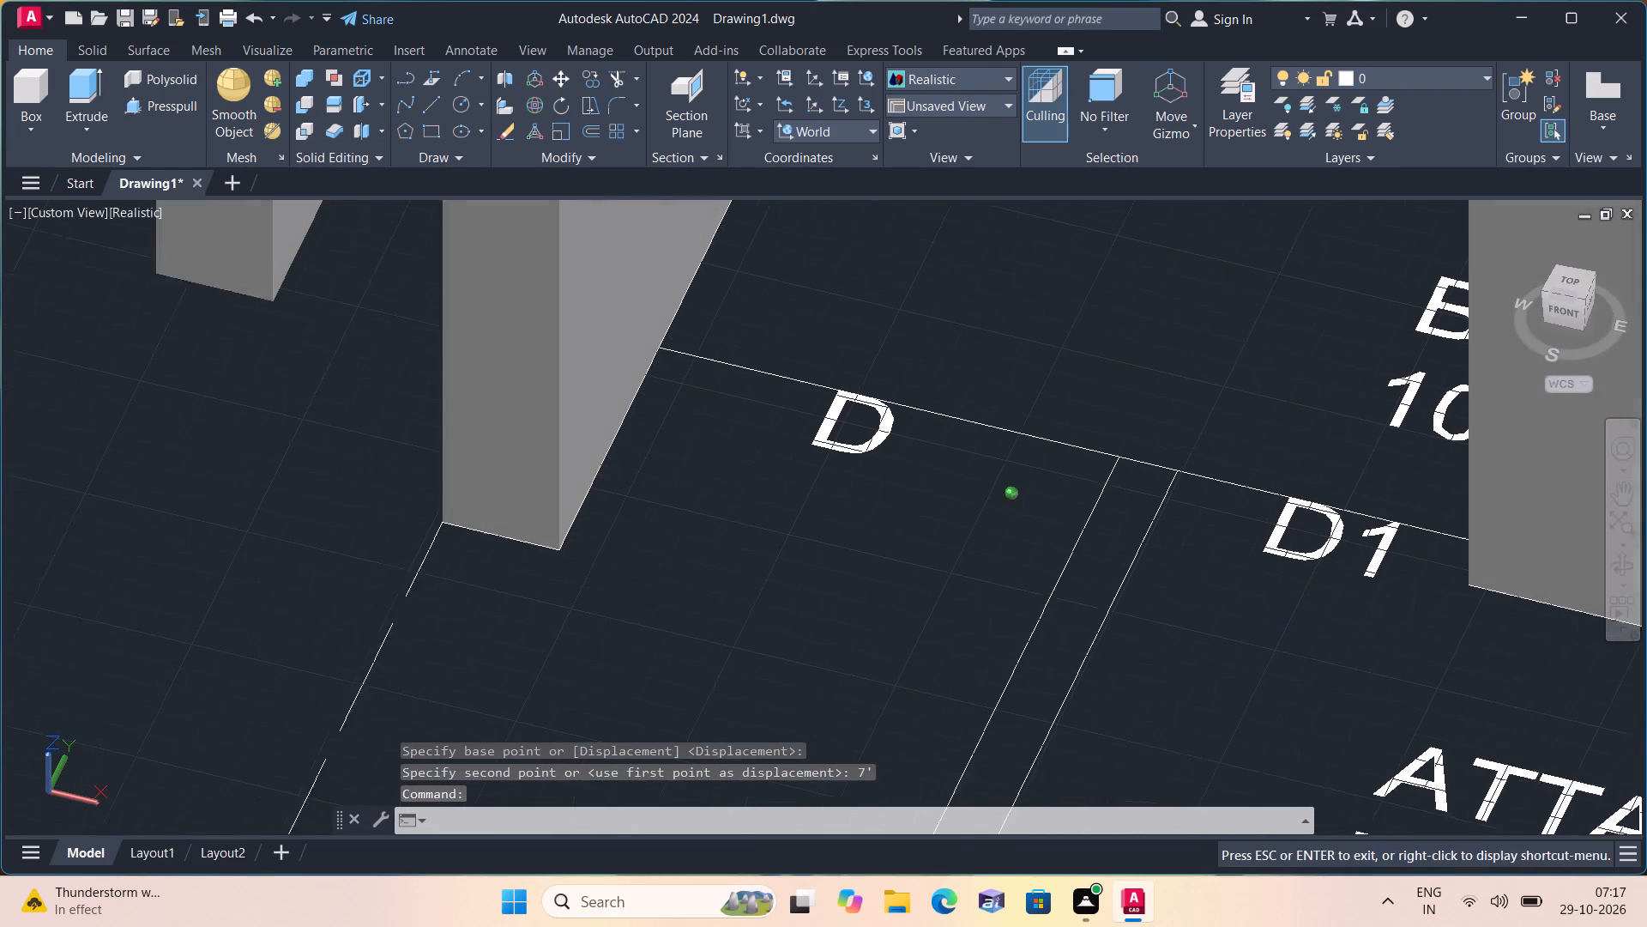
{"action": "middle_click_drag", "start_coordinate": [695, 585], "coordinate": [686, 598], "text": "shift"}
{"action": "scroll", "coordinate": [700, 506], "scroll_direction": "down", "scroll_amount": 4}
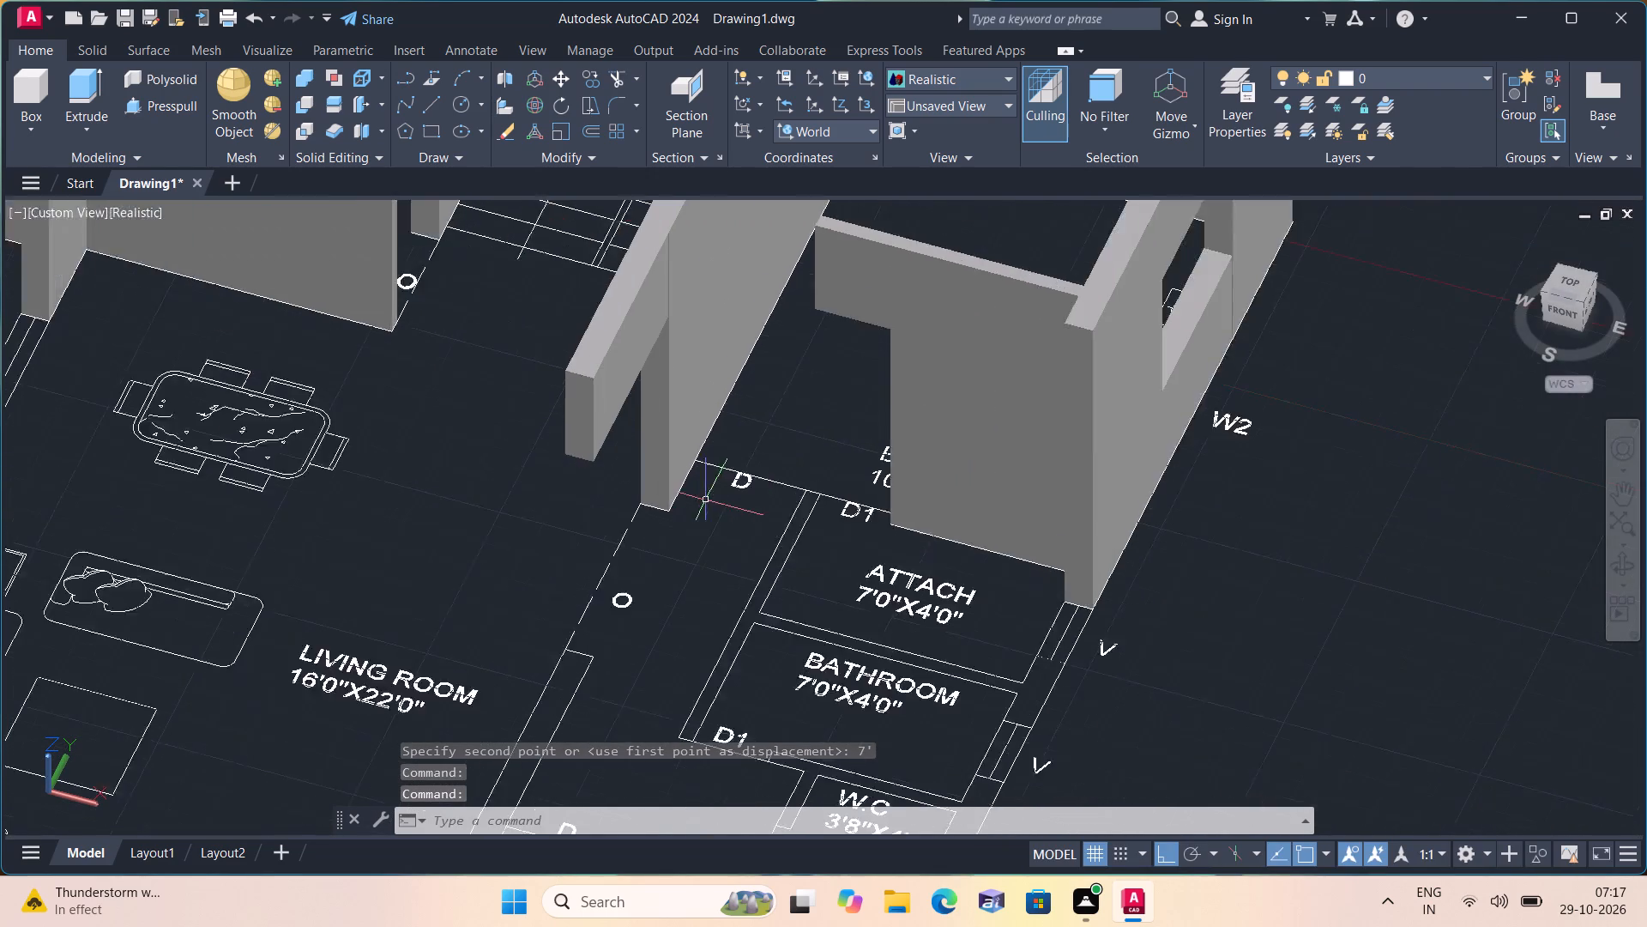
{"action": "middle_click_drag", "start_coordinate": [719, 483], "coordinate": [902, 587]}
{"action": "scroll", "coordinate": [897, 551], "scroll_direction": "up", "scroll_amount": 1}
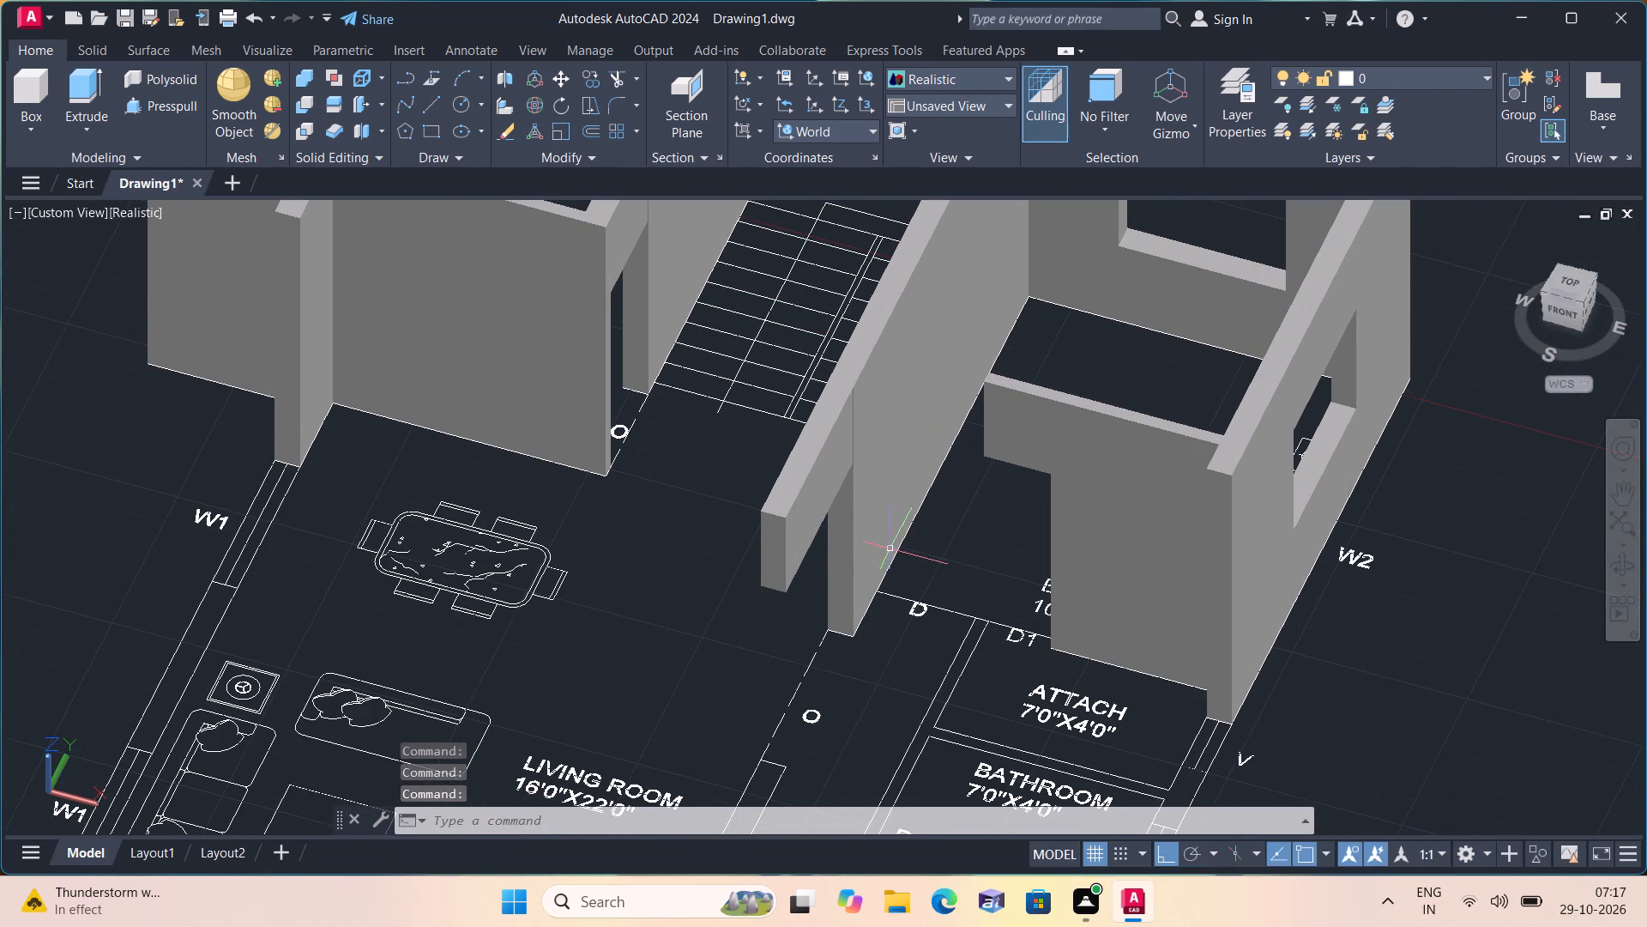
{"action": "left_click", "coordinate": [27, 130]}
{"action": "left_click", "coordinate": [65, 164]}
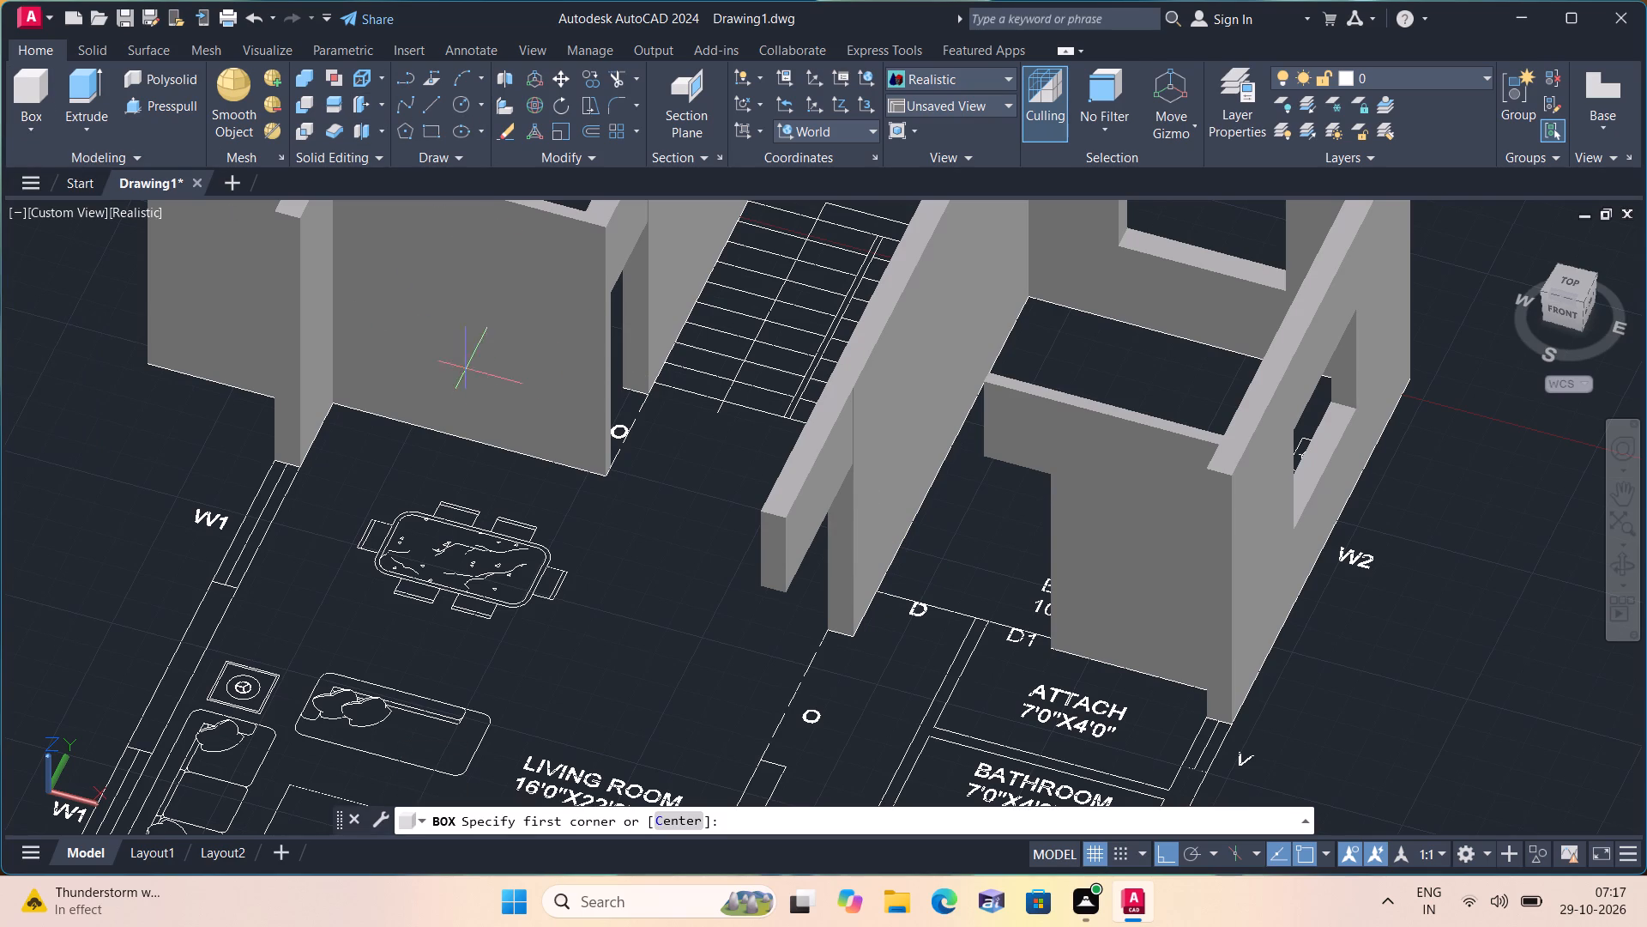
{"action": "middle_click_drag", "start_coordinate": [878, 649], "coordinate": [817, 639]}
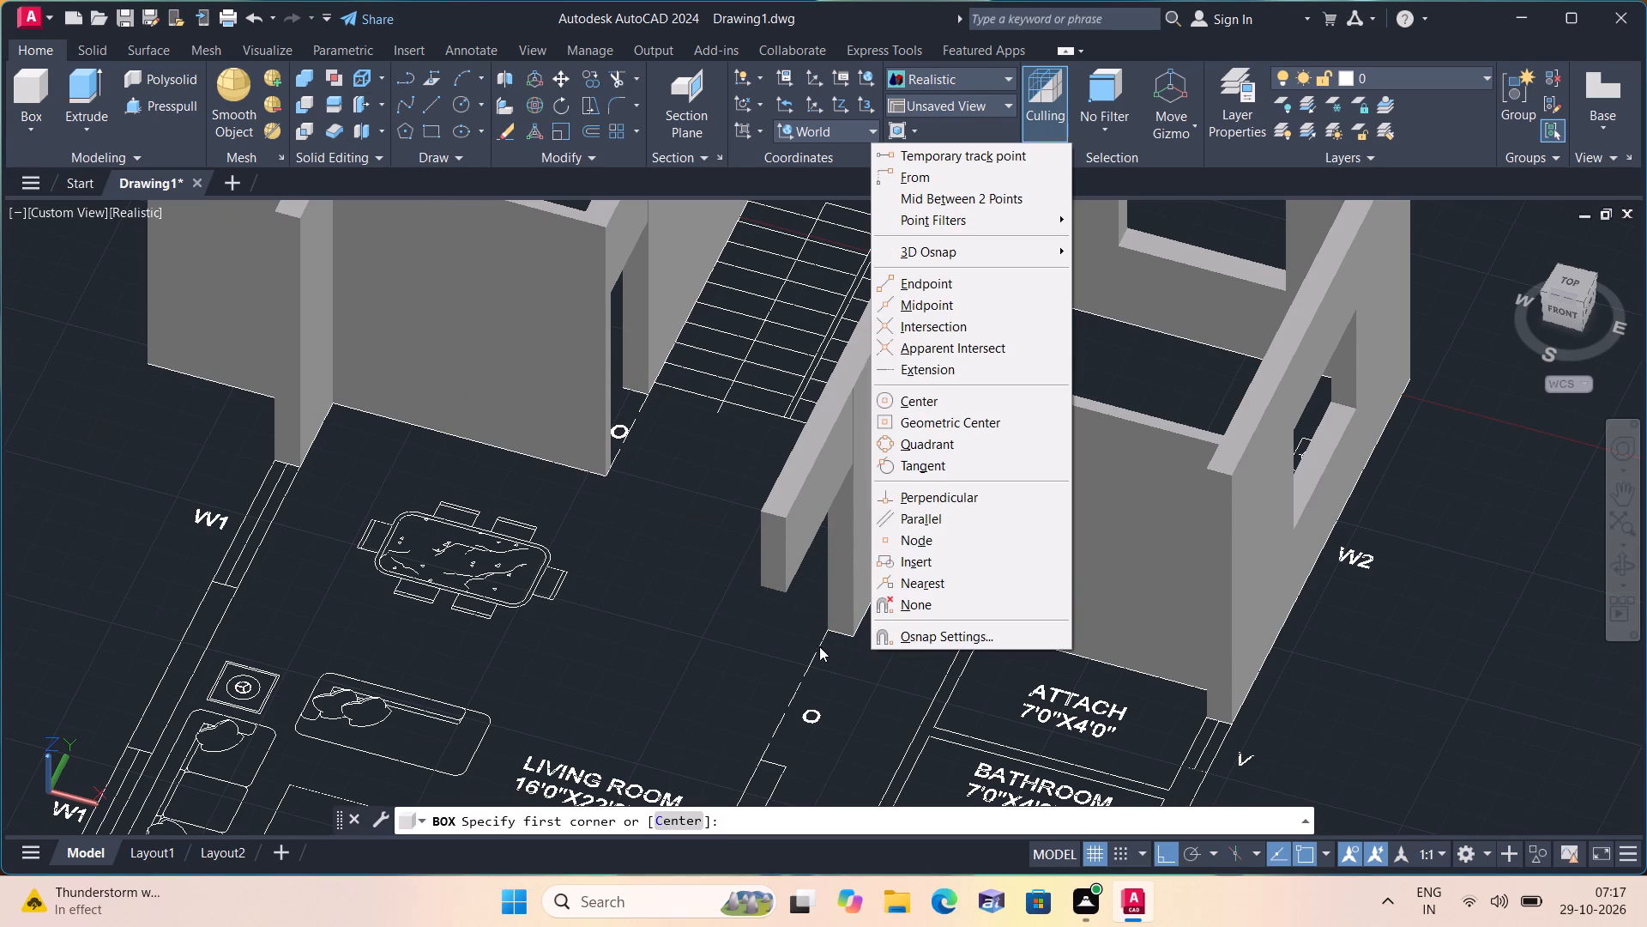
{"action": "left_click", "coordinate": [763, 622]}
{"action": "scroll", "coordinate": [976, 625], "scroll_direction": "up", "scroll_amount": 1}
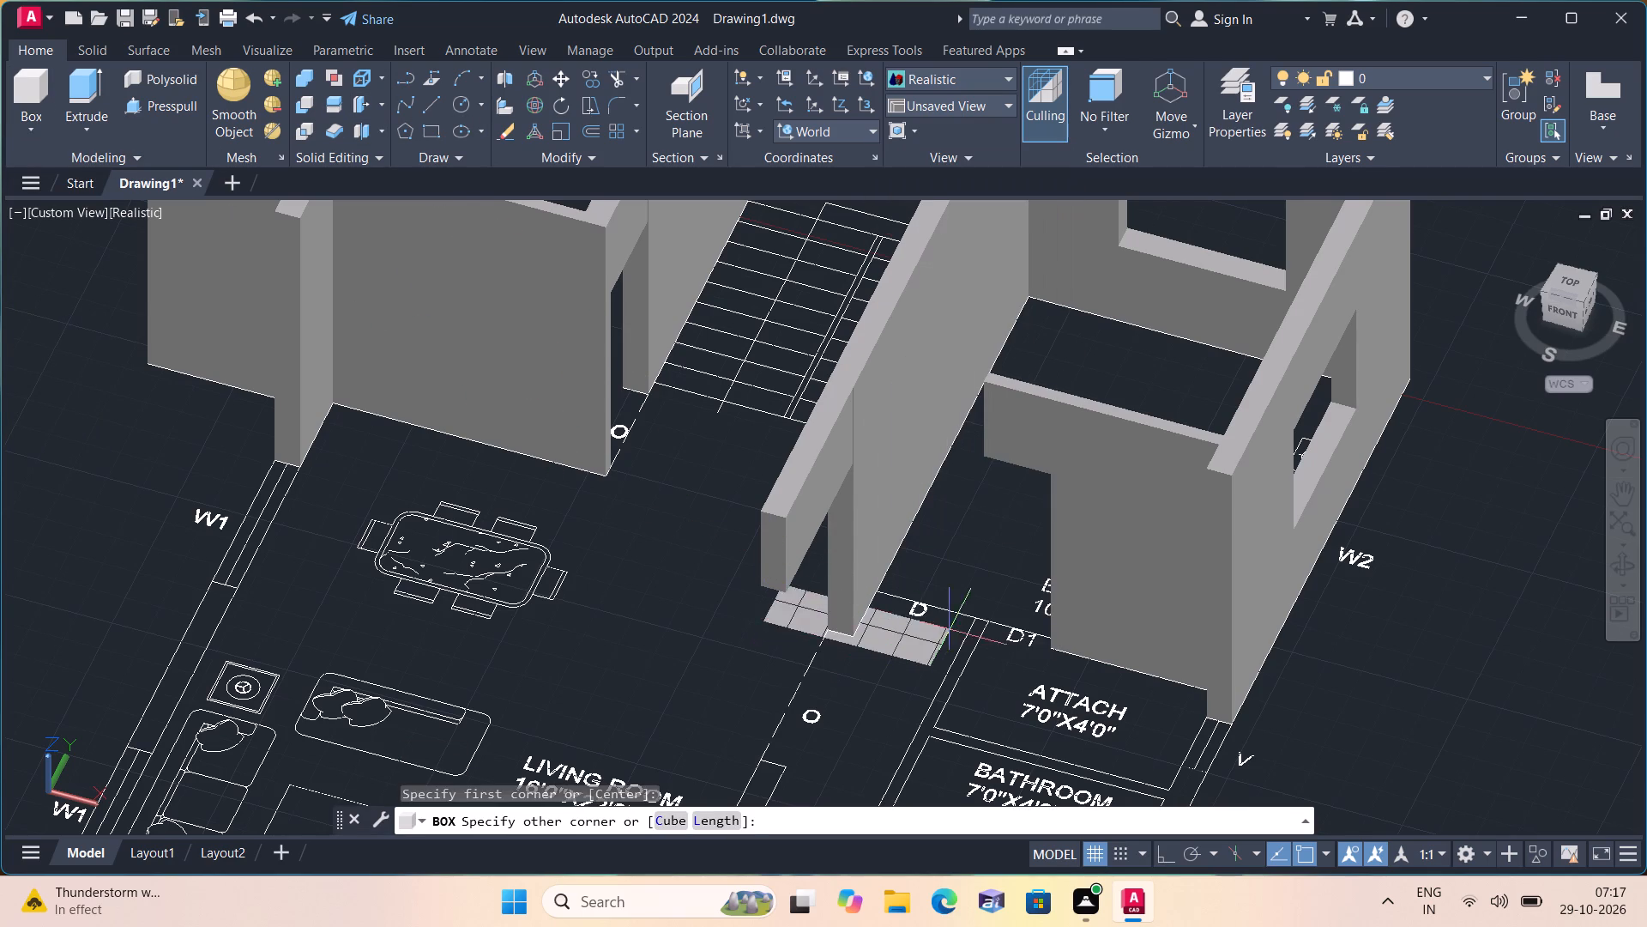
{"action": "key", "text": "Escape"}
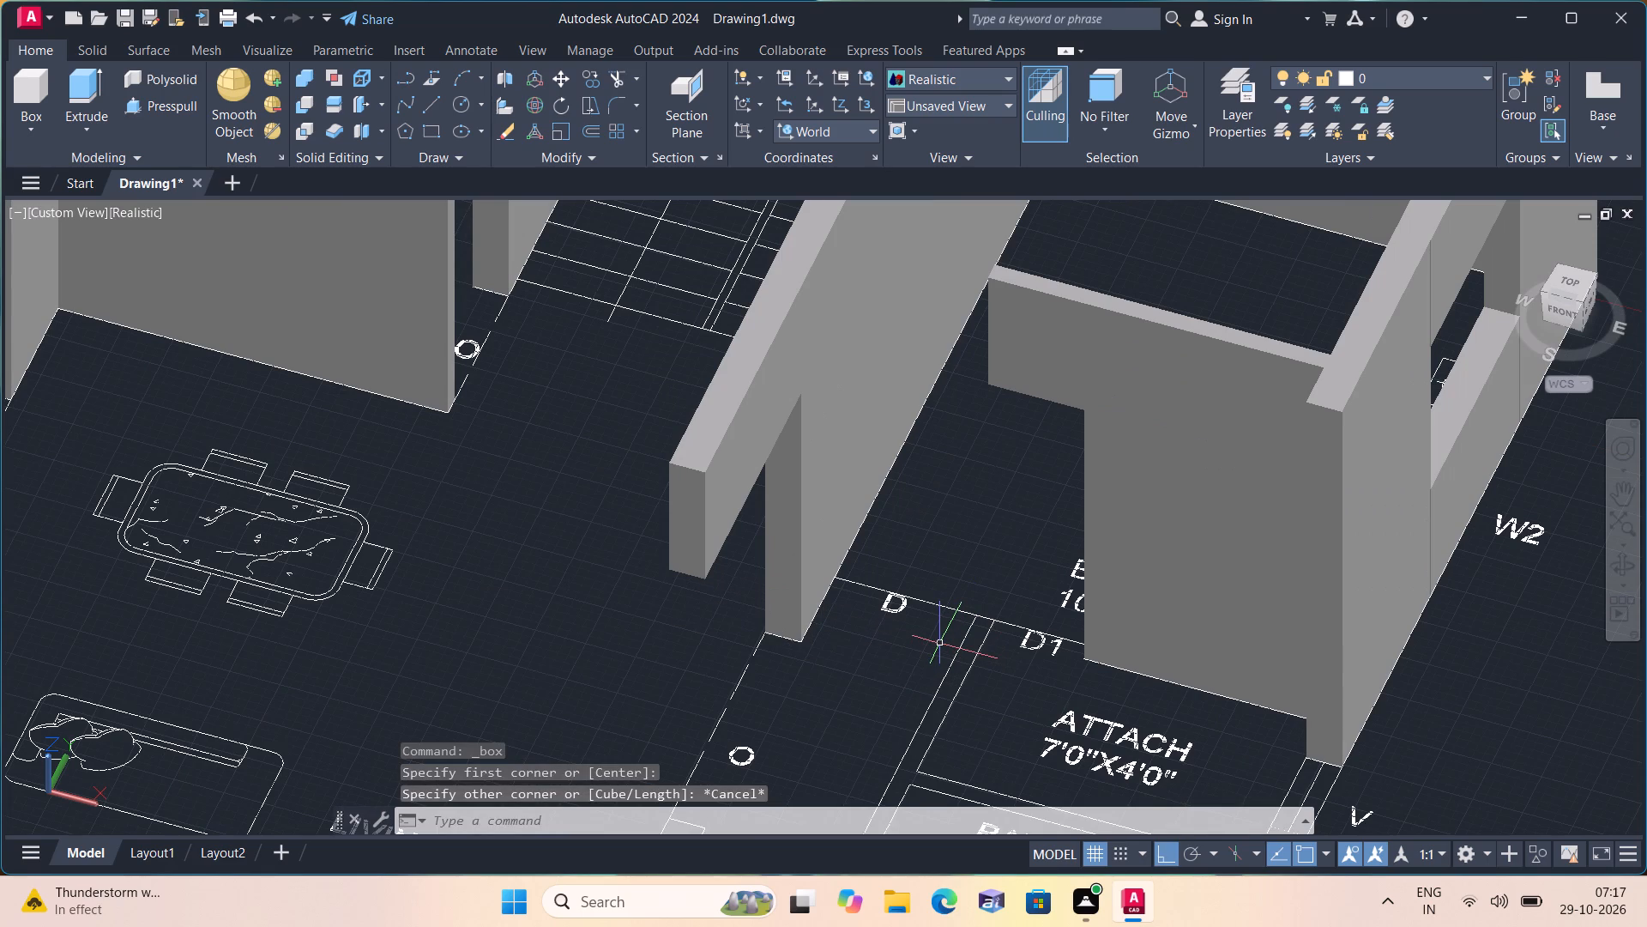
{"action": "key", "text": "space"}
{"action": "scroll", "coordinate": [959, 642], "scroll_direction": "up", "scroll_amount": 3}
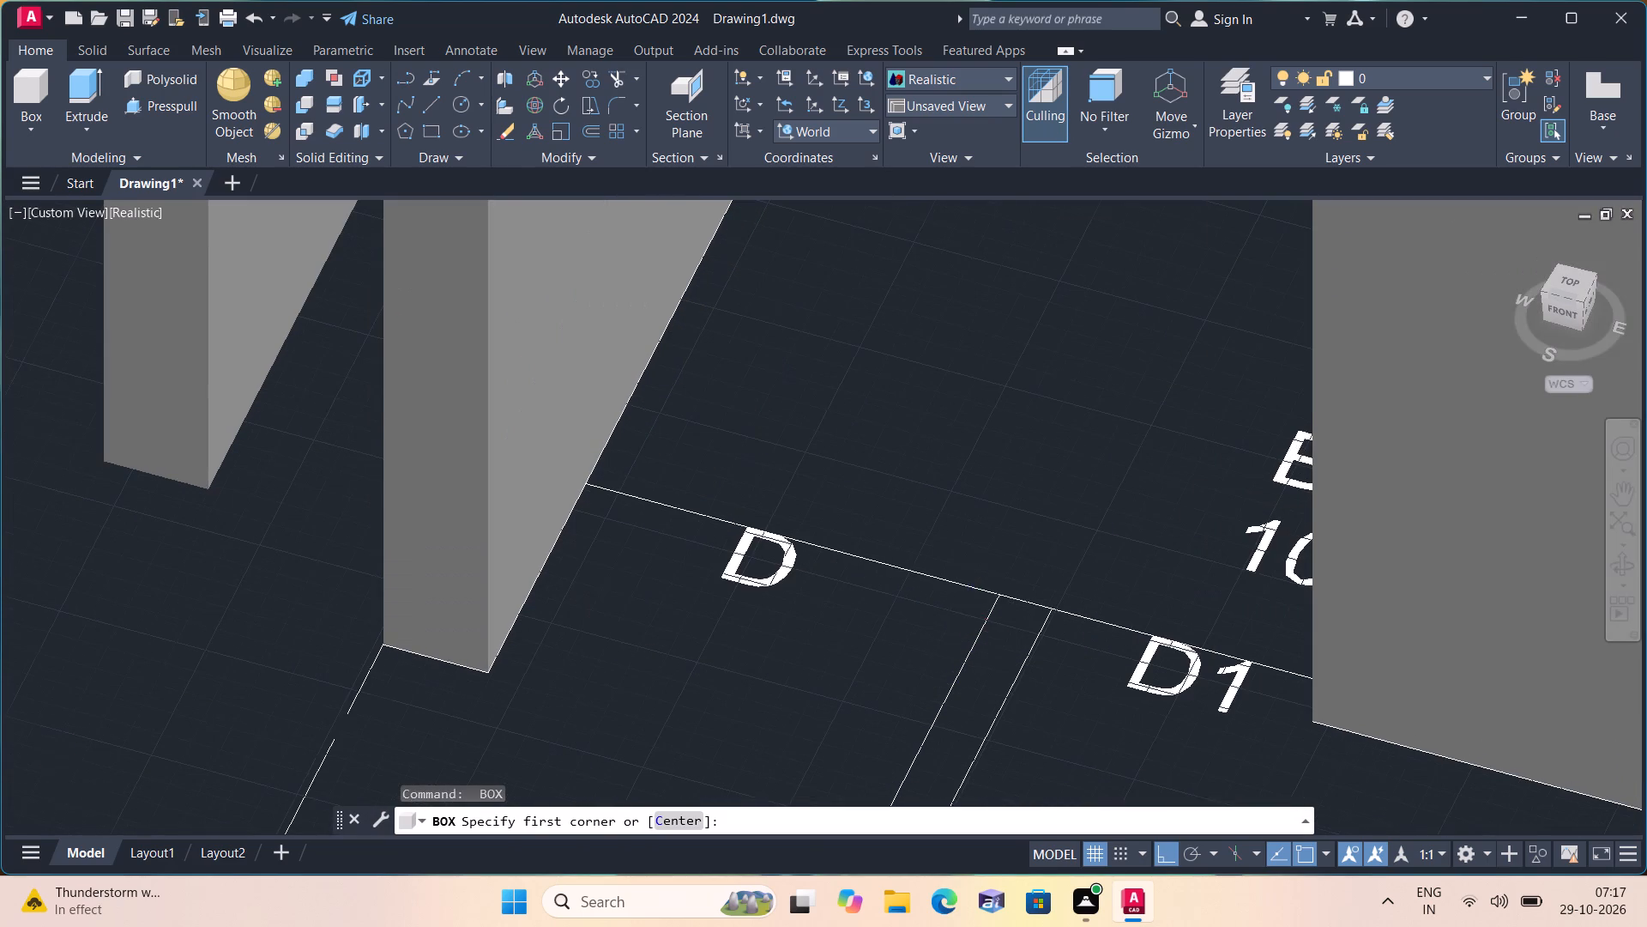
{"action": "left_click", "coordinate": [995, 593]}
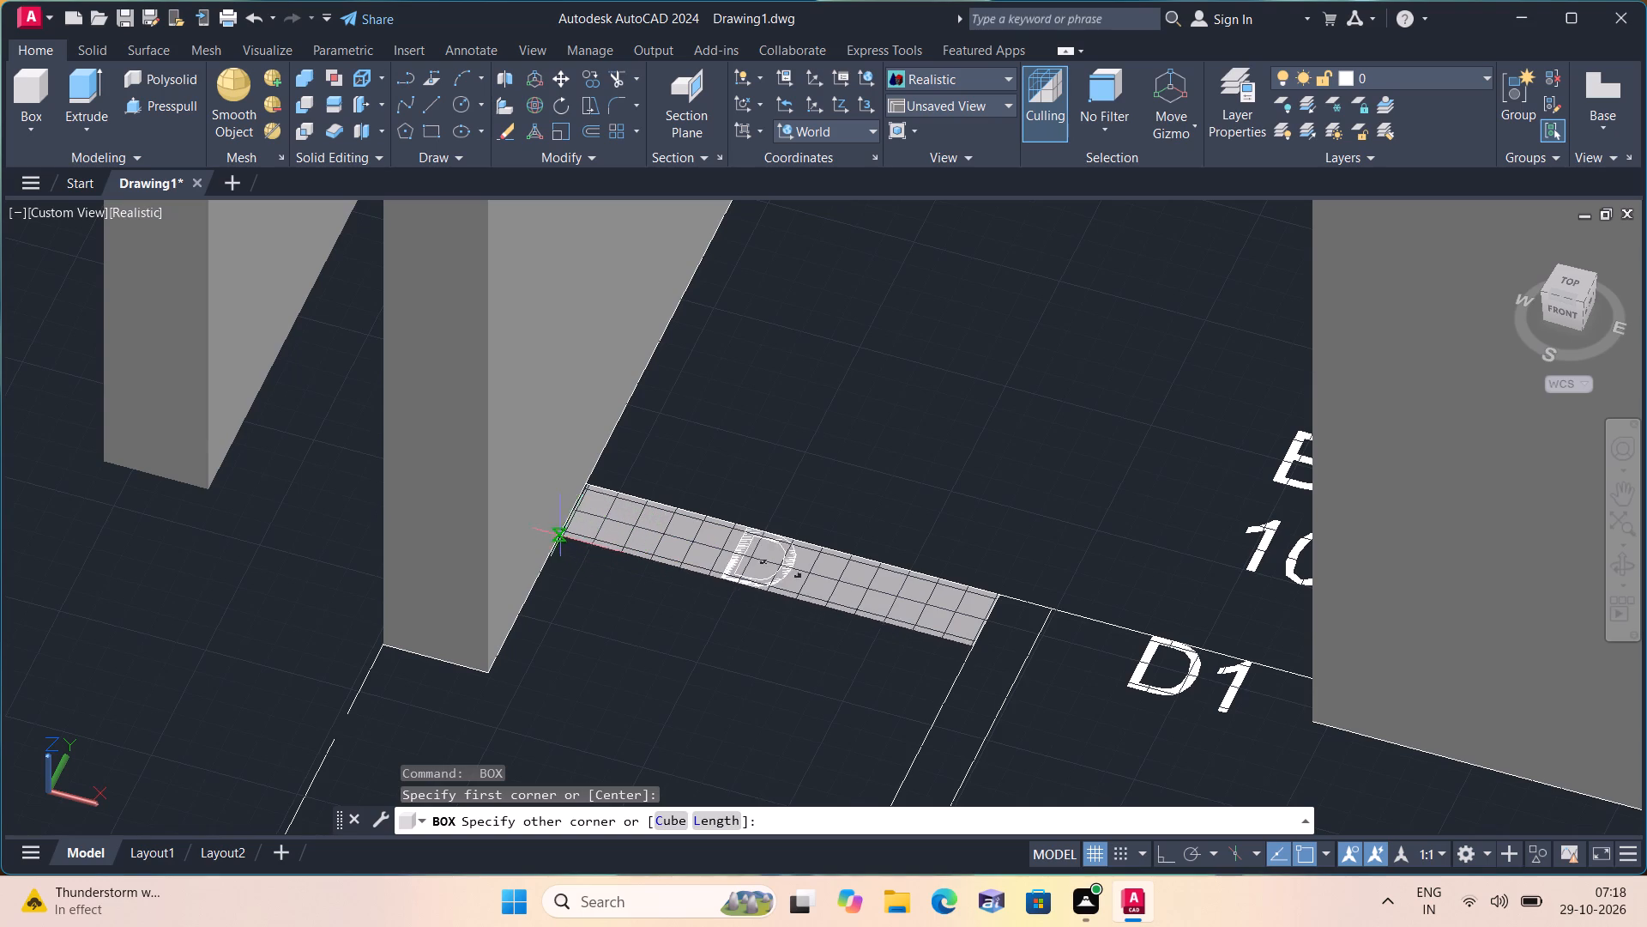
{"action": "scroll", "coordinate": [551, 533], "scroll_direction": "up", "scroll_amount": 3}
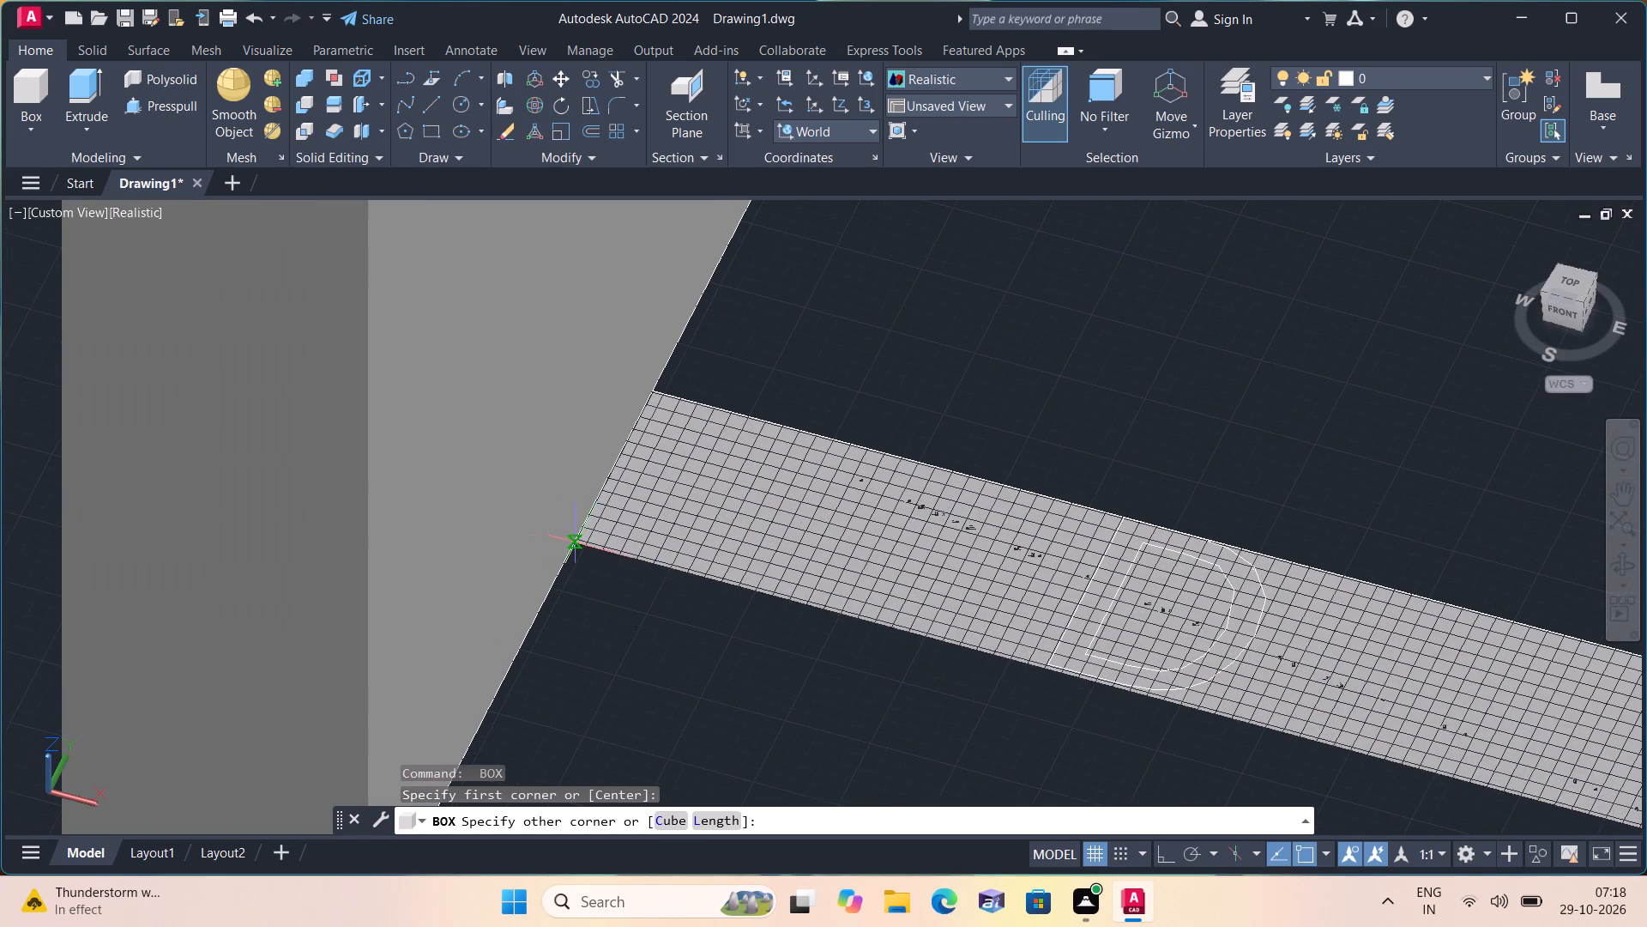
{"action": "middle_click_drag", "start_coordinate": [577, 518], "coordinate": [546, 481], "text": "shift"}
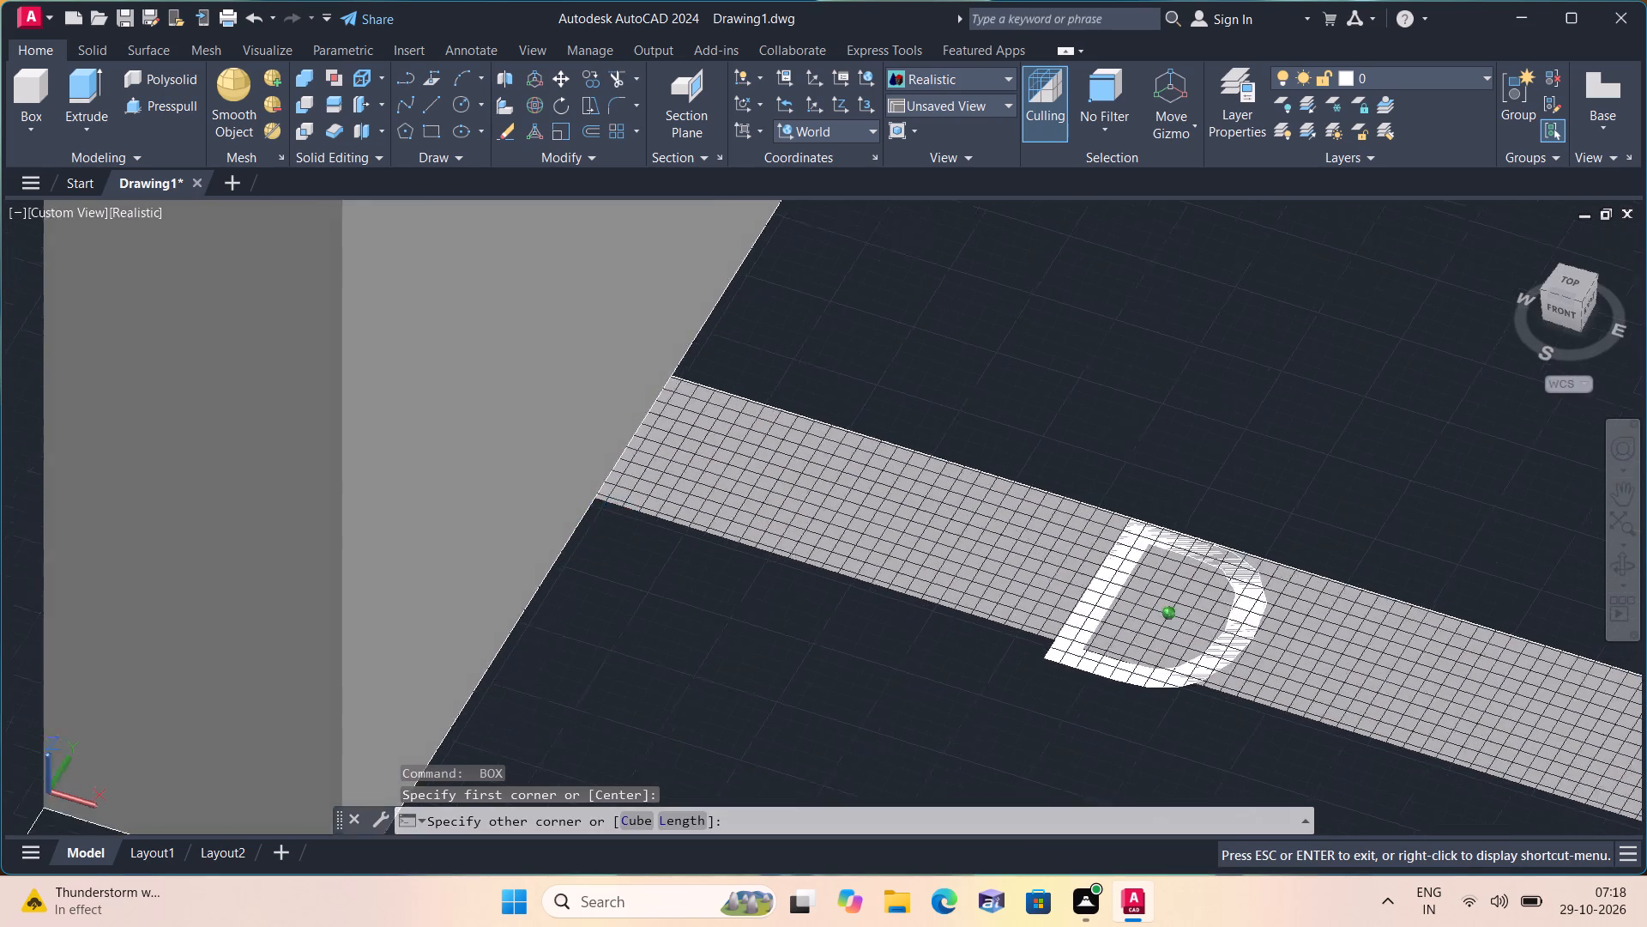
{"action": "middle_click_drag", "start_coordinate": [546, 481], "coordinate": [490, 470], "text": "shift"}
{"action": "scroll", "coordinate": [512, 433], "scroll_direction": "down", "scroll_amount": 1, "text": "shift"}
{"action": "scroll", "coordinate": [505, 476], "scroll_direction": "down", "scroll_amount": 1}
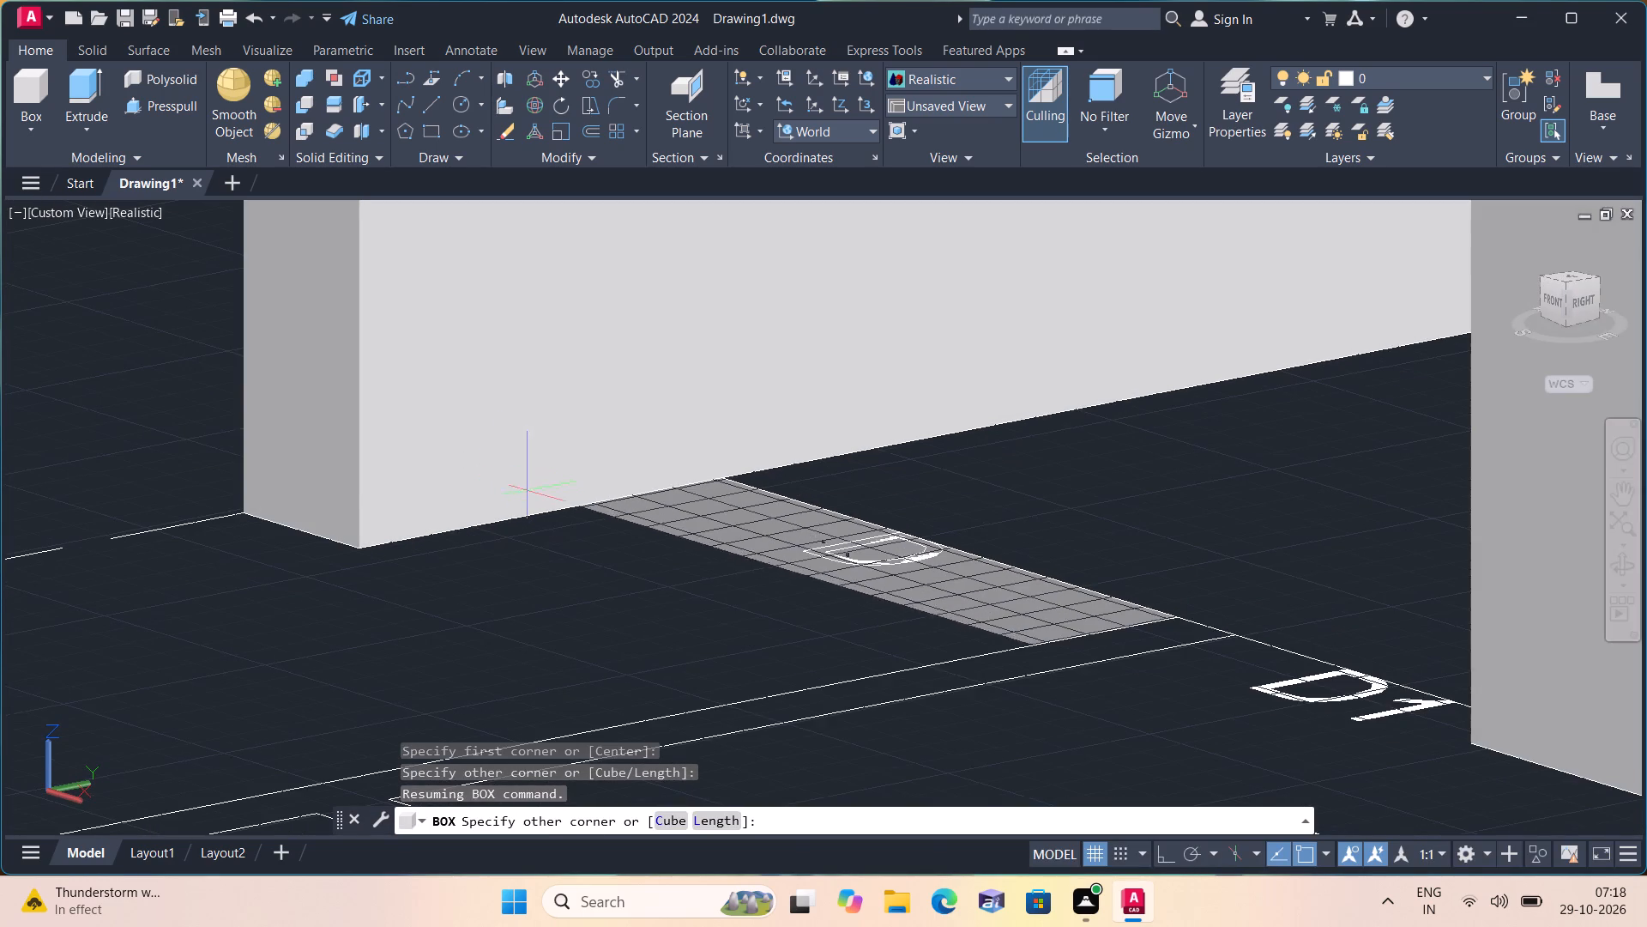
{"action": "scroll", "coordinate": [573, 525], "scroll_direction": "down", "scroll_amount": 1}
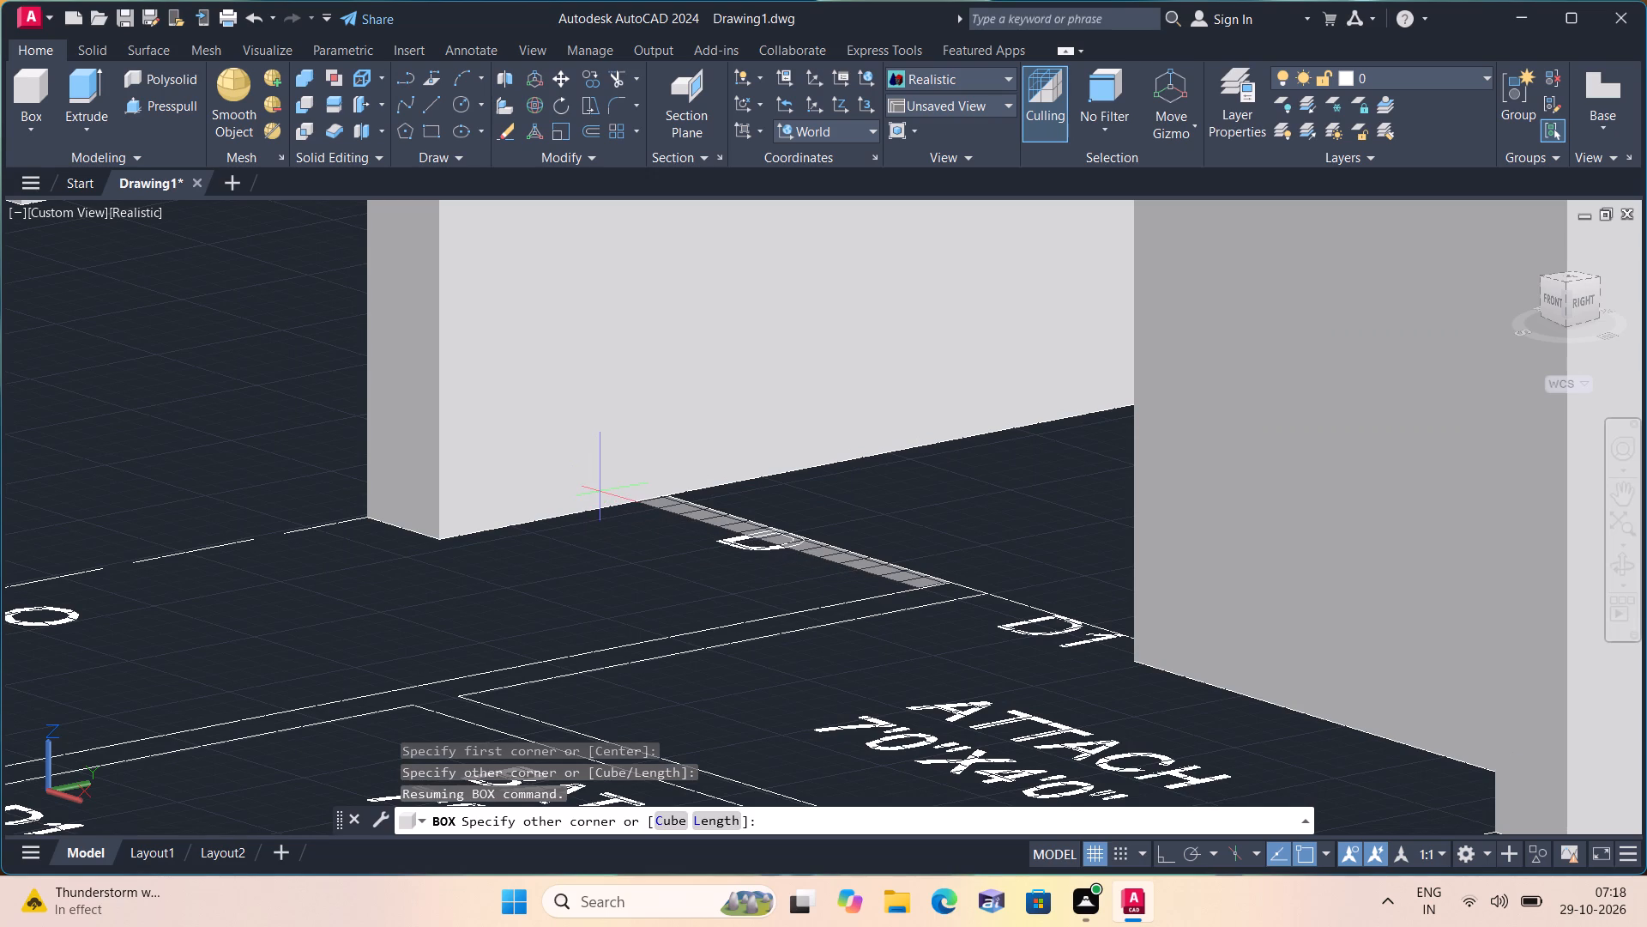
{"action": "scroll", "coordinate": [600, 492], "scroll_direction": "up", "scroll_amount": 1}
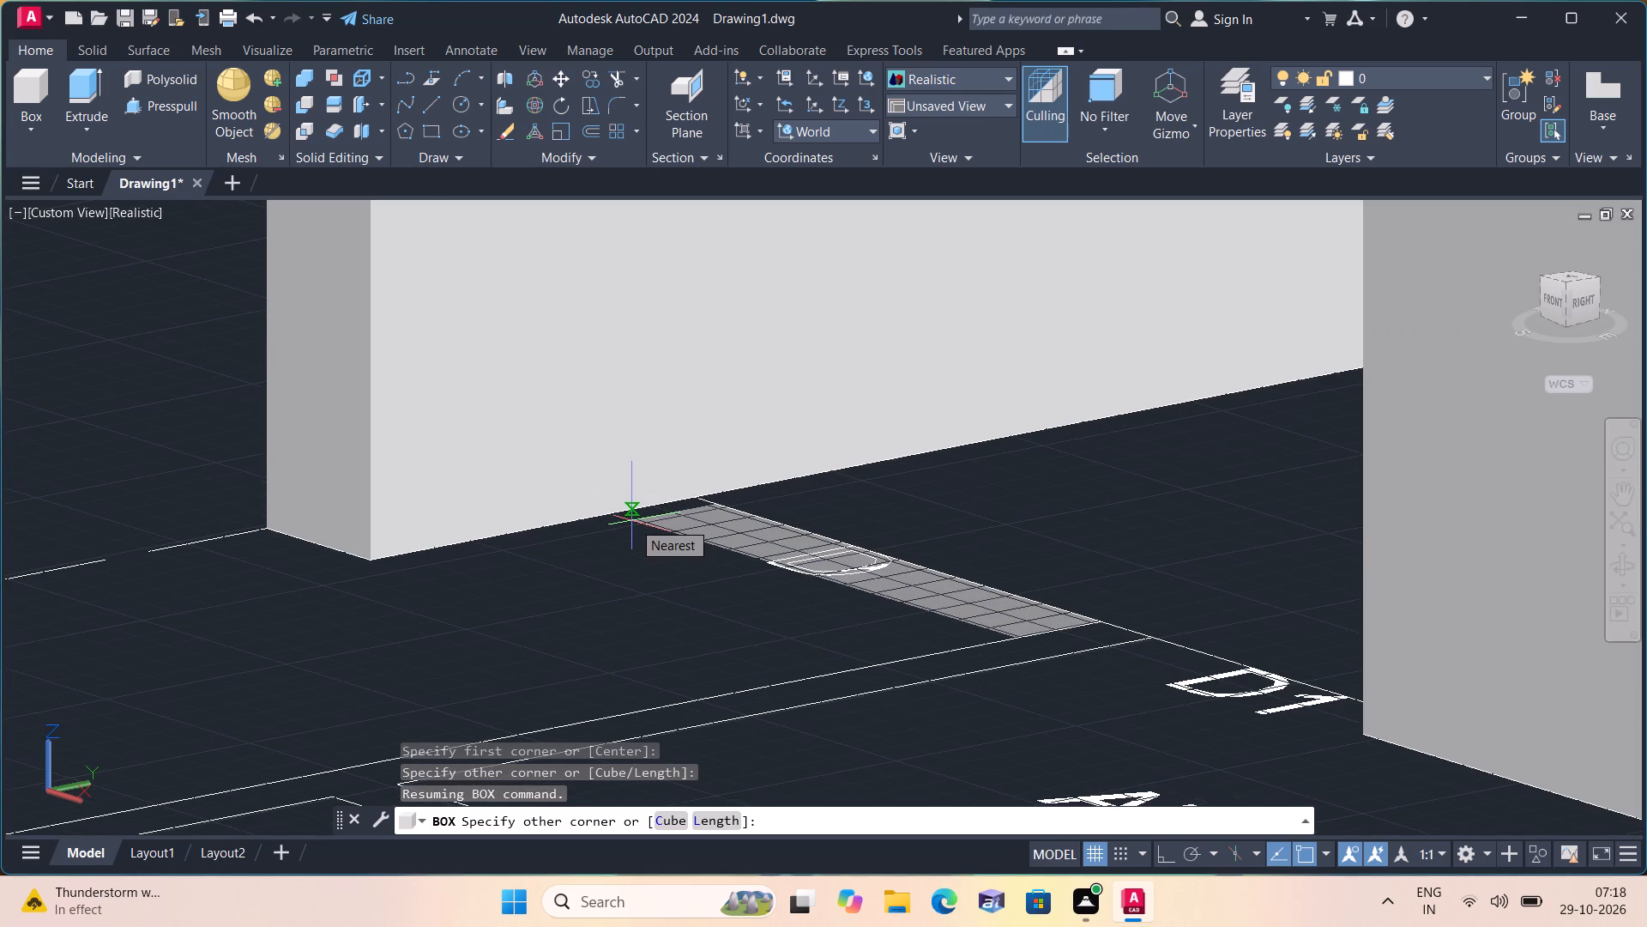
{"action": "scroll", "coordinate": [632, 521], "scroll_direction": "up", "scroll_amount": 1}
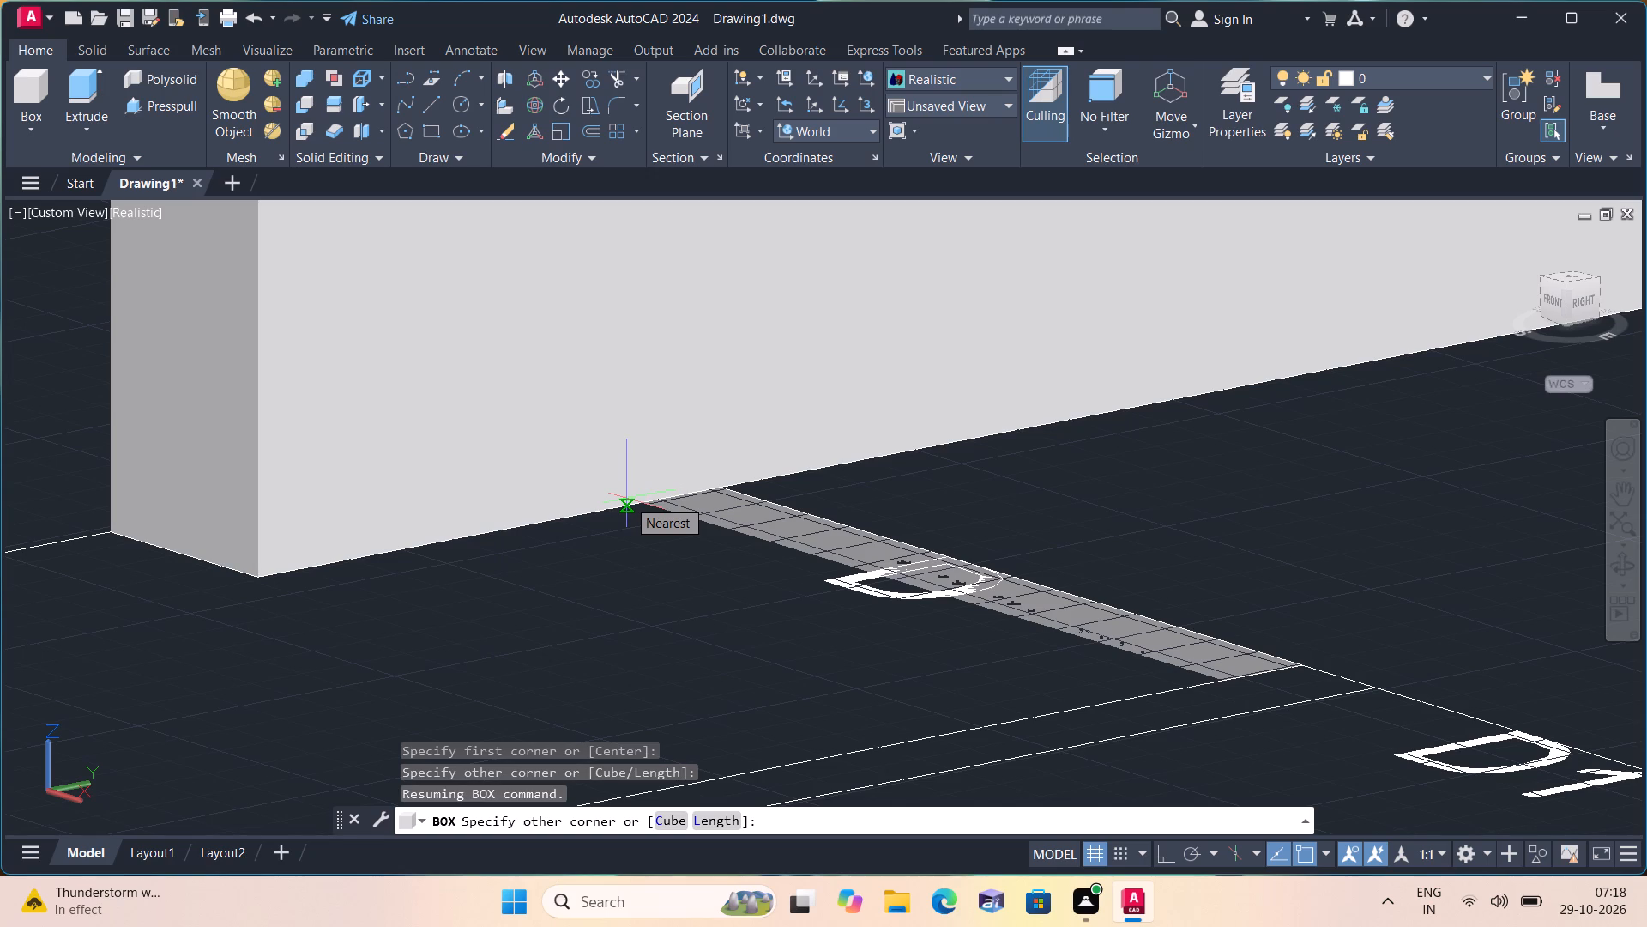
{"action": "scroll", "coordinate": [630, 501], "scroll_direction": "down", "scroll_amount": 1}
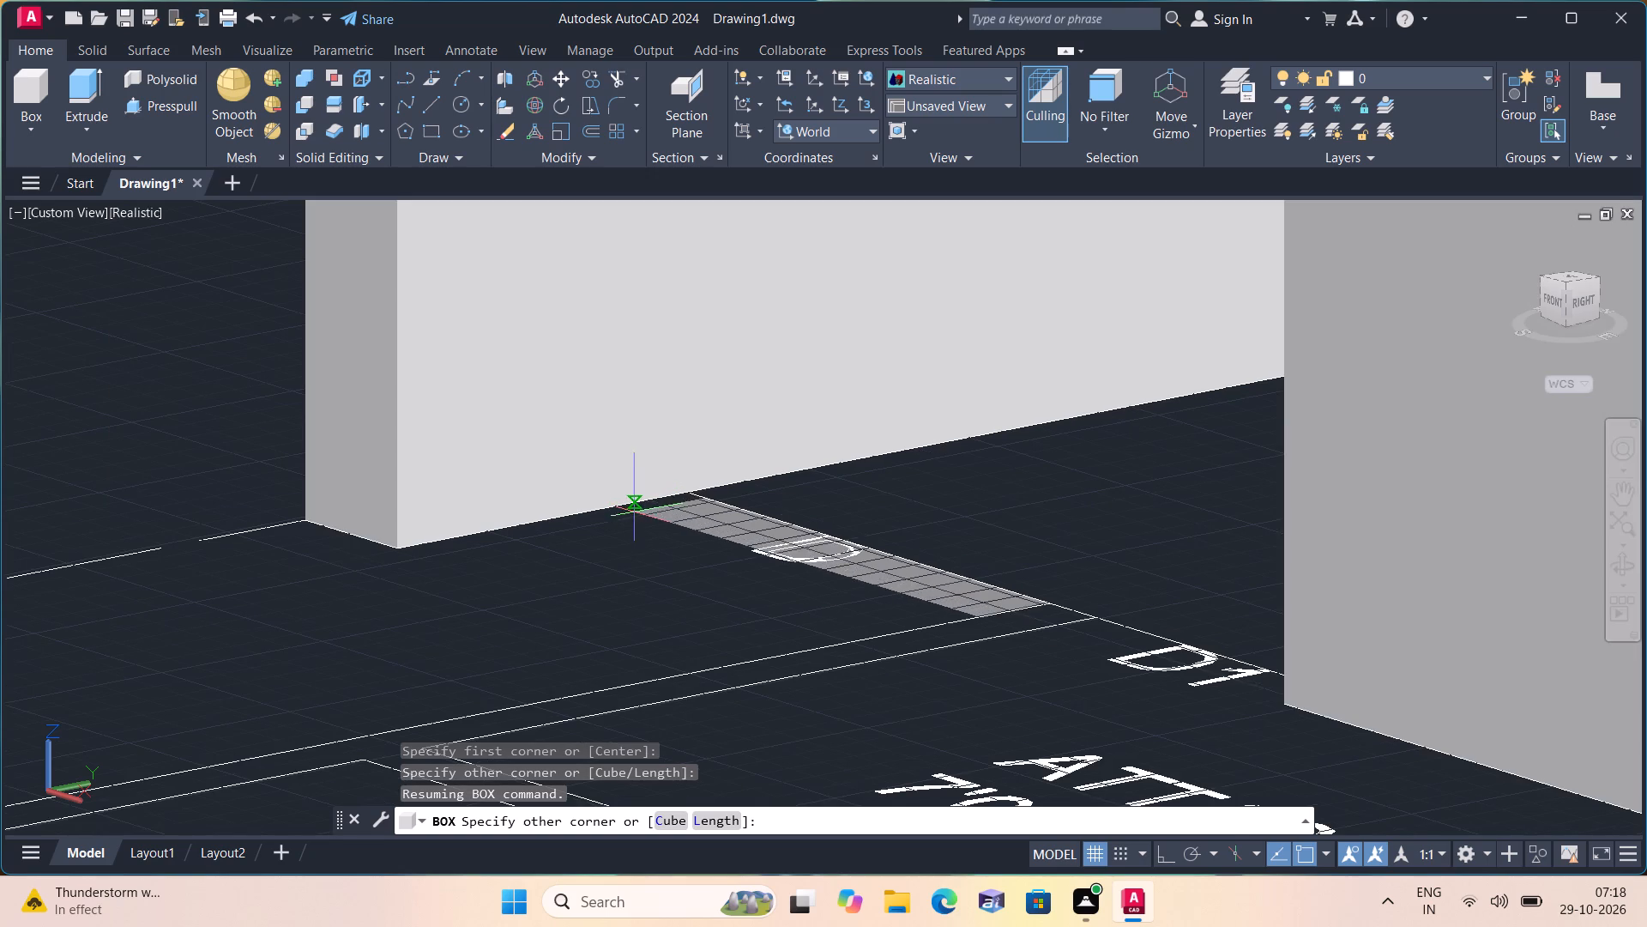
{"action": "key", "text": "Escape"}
Draw a 3' high box across the BATHROOM's D1 opening, from the wall end near the W.C to the opposite wall corner.
{"action": "scroll", "coordinate": [637, 522], "scroll_direction": "down", "scroll_amount": 1}
{"action": "middle_click_drag", "start_coordinate": [712, 621], "coordinate": [726, 630]}
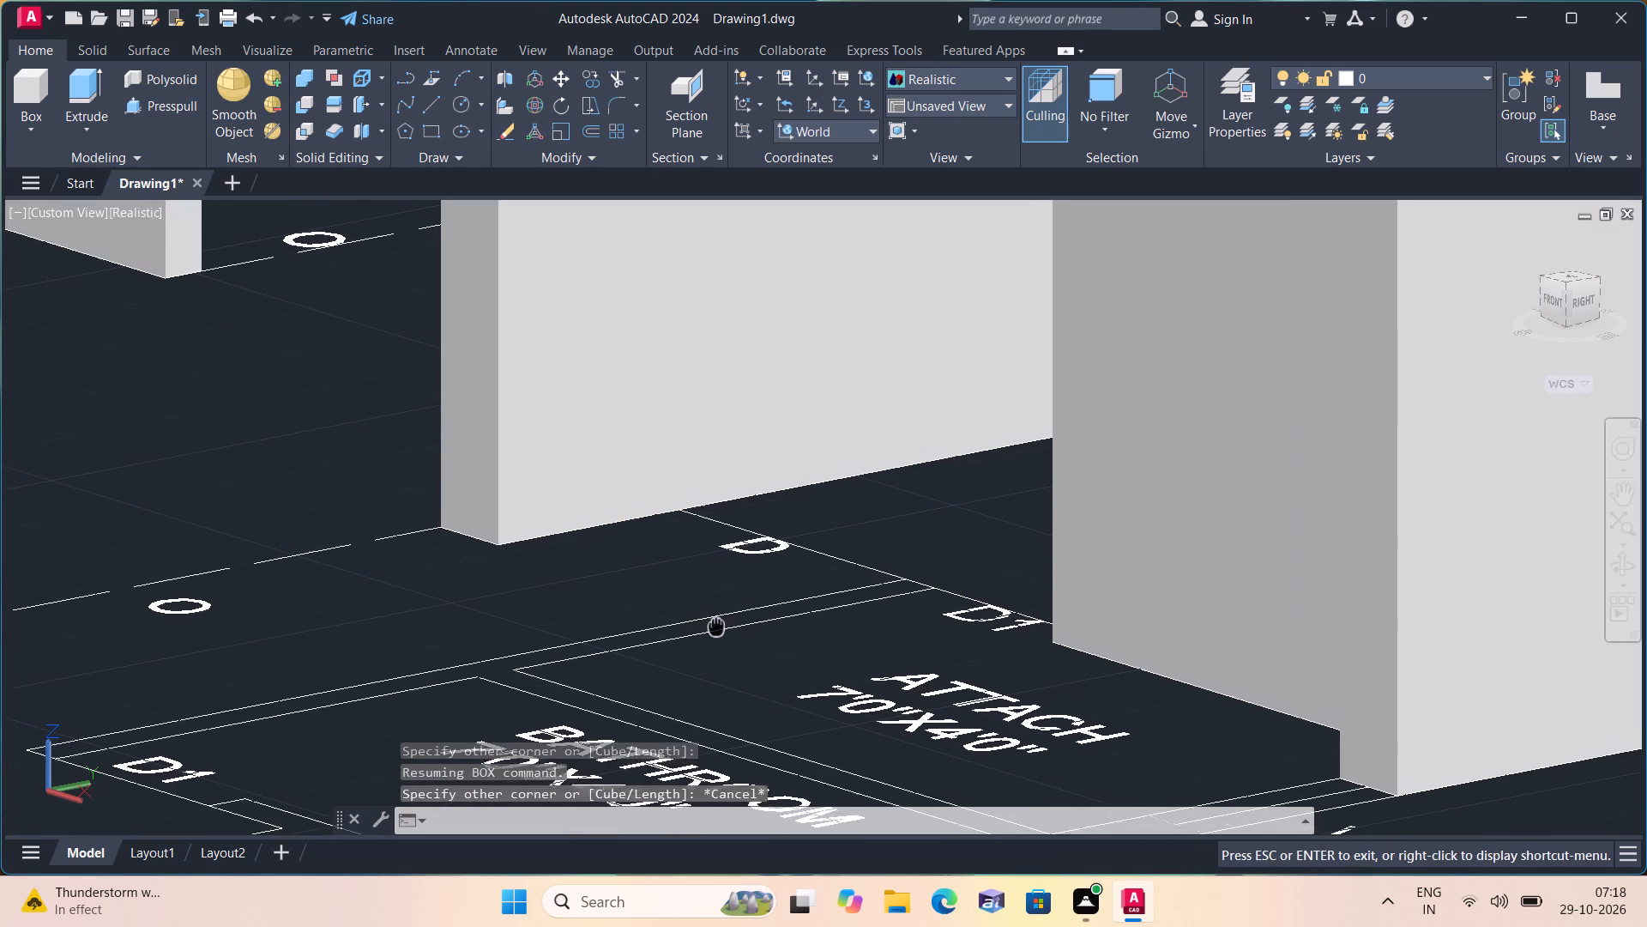
{"action": "middle_click_drag", "start_coordinate": [726, 630], "coordinate": [744, 644]}
{"action": "middle_click_drag", "start_coordinate": [793, 707], "coordinate": [865, 724], "text": "shift"}
{"action": "scroll", "coordinate": [795, 707], "scroll_direction": "down", "scroll_amount": 1, "text": "shift"}
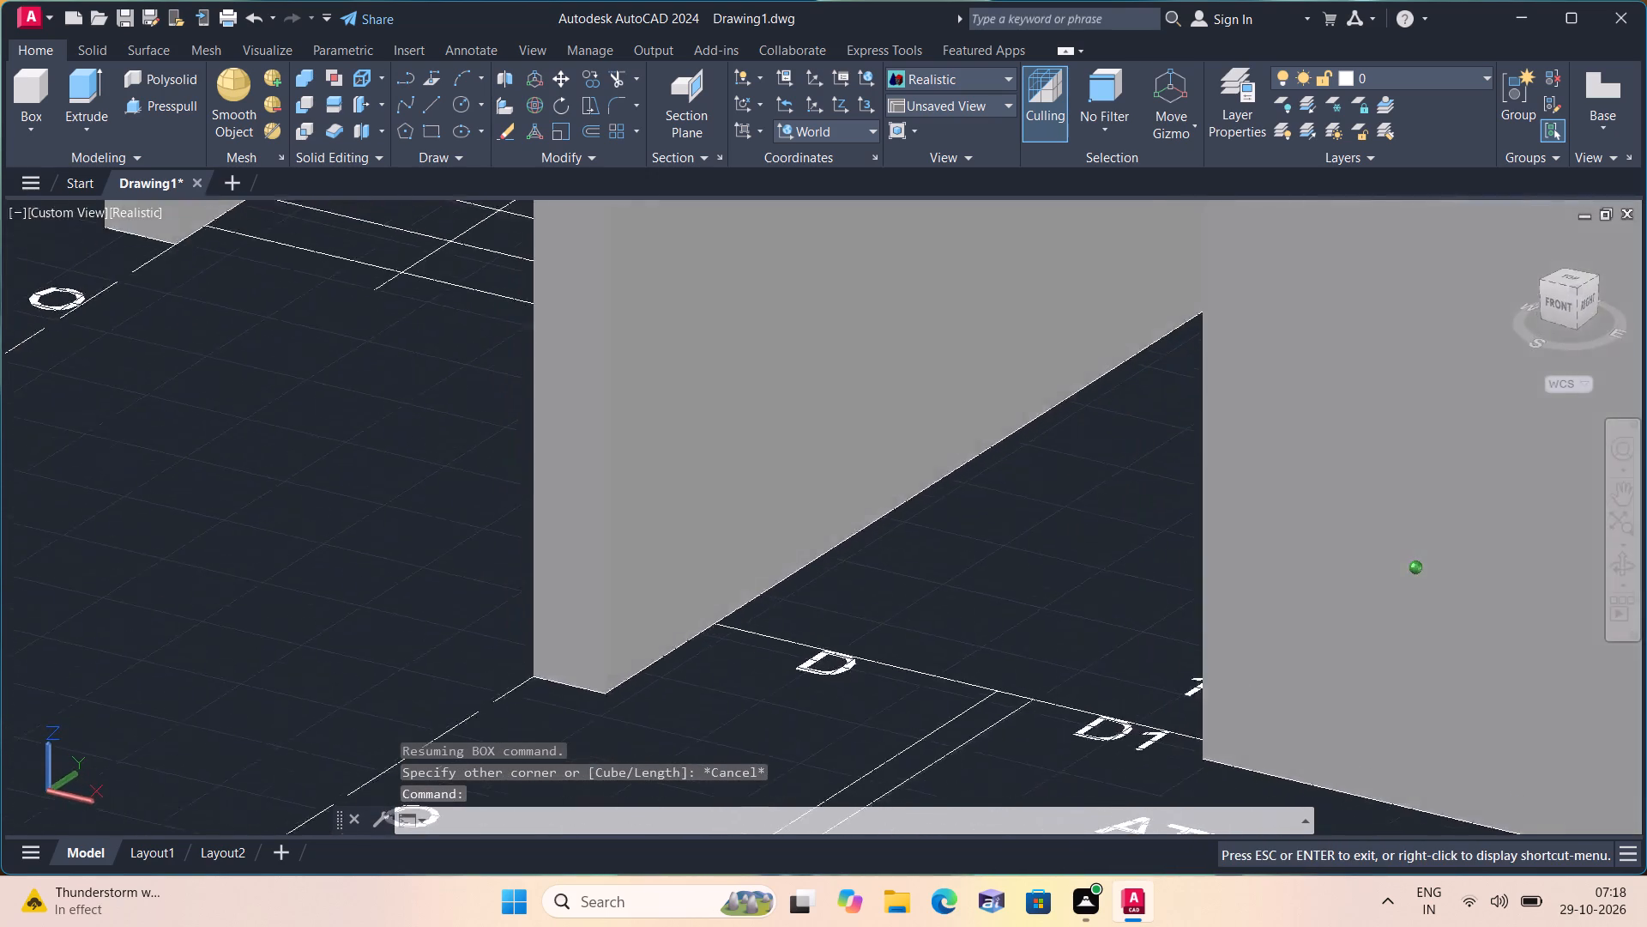
{"action": "middle_click_drag", "start_coordinate": [865, 724], "coordinate": [974, 676], "text": "shift"}
{"action": "scroll", "coordinate": [973, 621], "scroll_direction": "up", "scroll_amount": 1}
{"action": "middle_click_drag", "start_coordinate": [1085, 643], "coordinate": [1083, 773], "text": "shift"}
{"action": "scroll", "coordinate": [1086, 769], "scroll_direction": "down", "scroll_amount": 1}
{"action": "middle_click_drag", "start_coordinate": [1085, 708], "coordinate": [721, 342]}
{"action": "scroll", "coordinate": [831, 534], "scroll_direction": "down", "scroll_amount": 1}
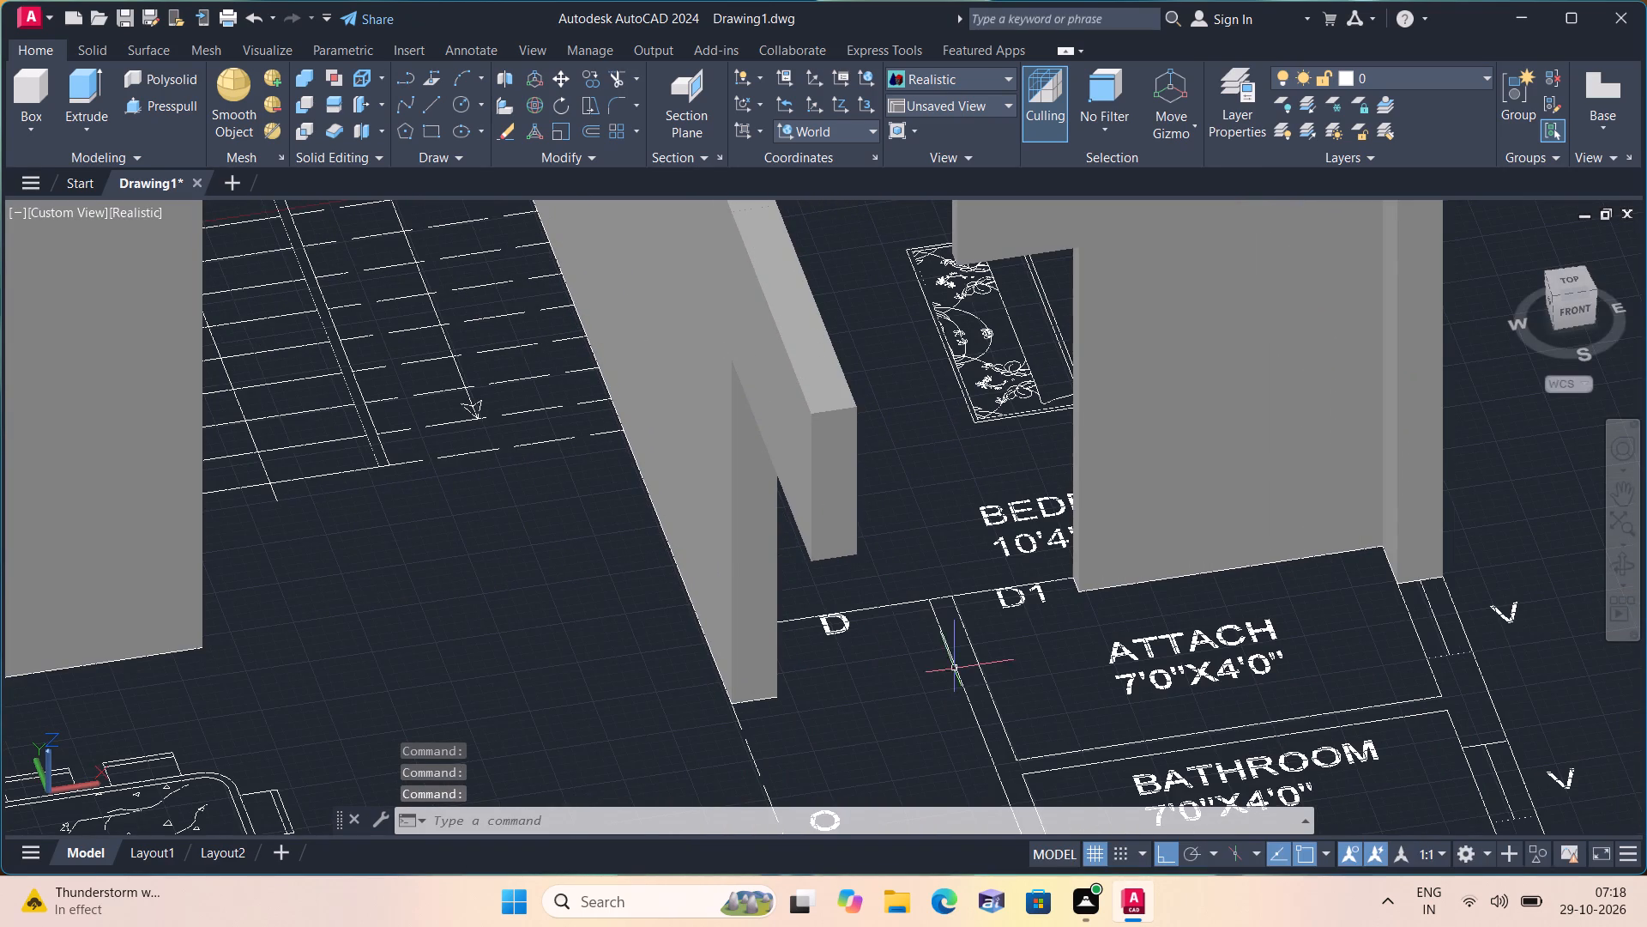
{"action": "middle_click_drag", "start_coordinate": [945, 669], "coordinate": [745, 475]}
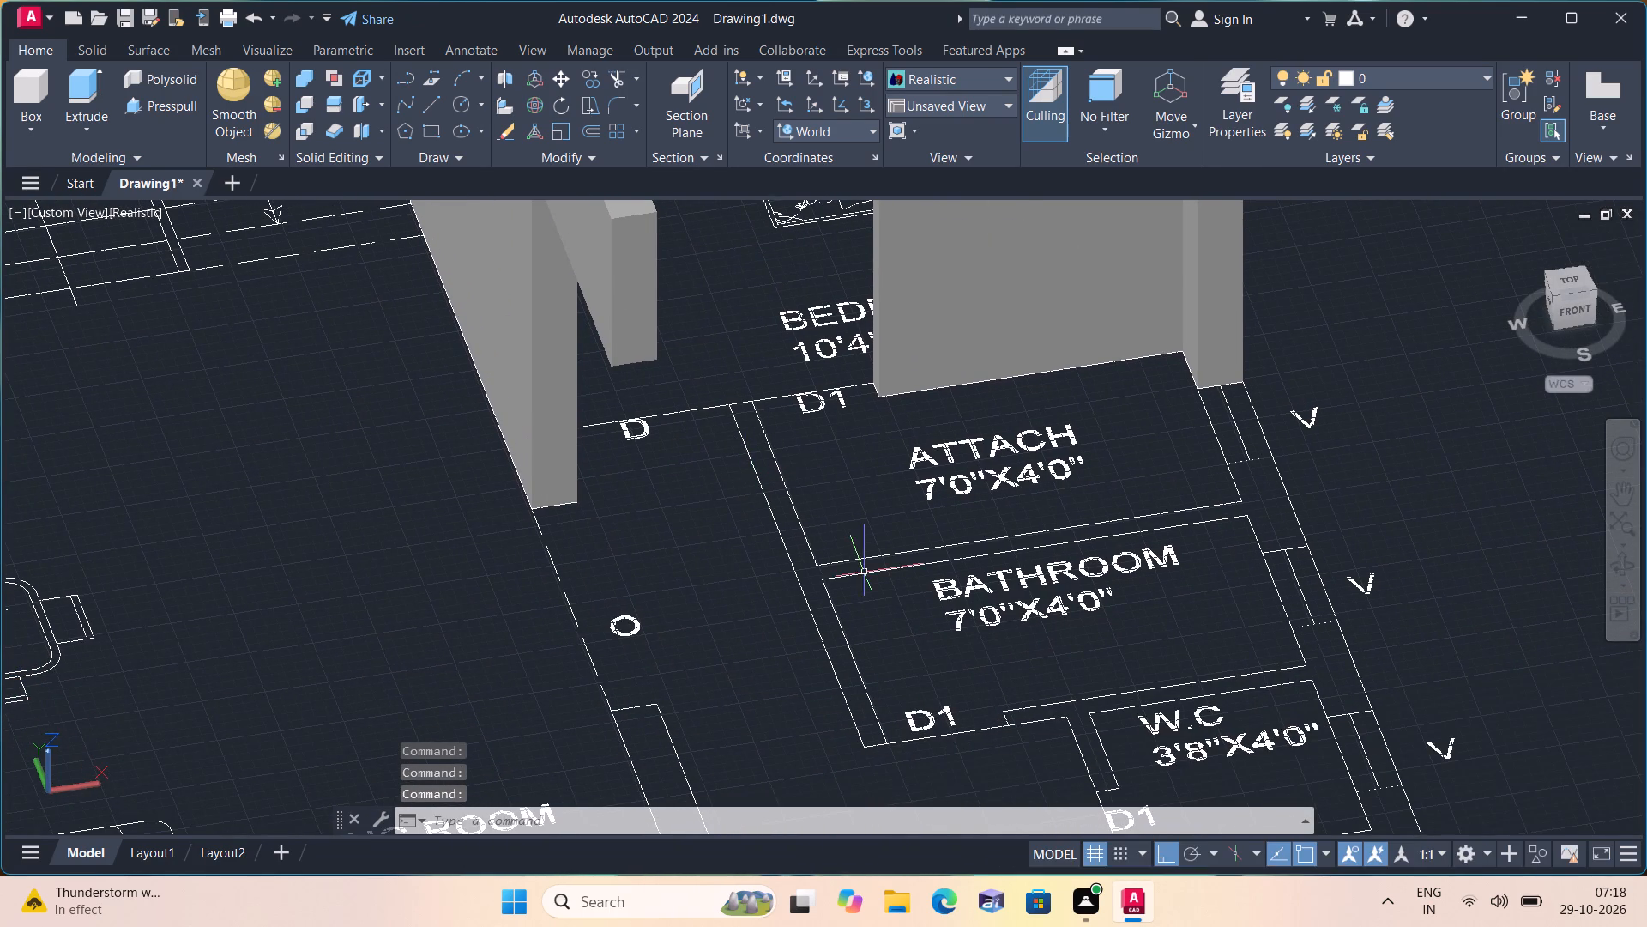
{"action": "middle_click_drag", "start_coordinate": [1012, 614], "coordinate": [898, 431]}
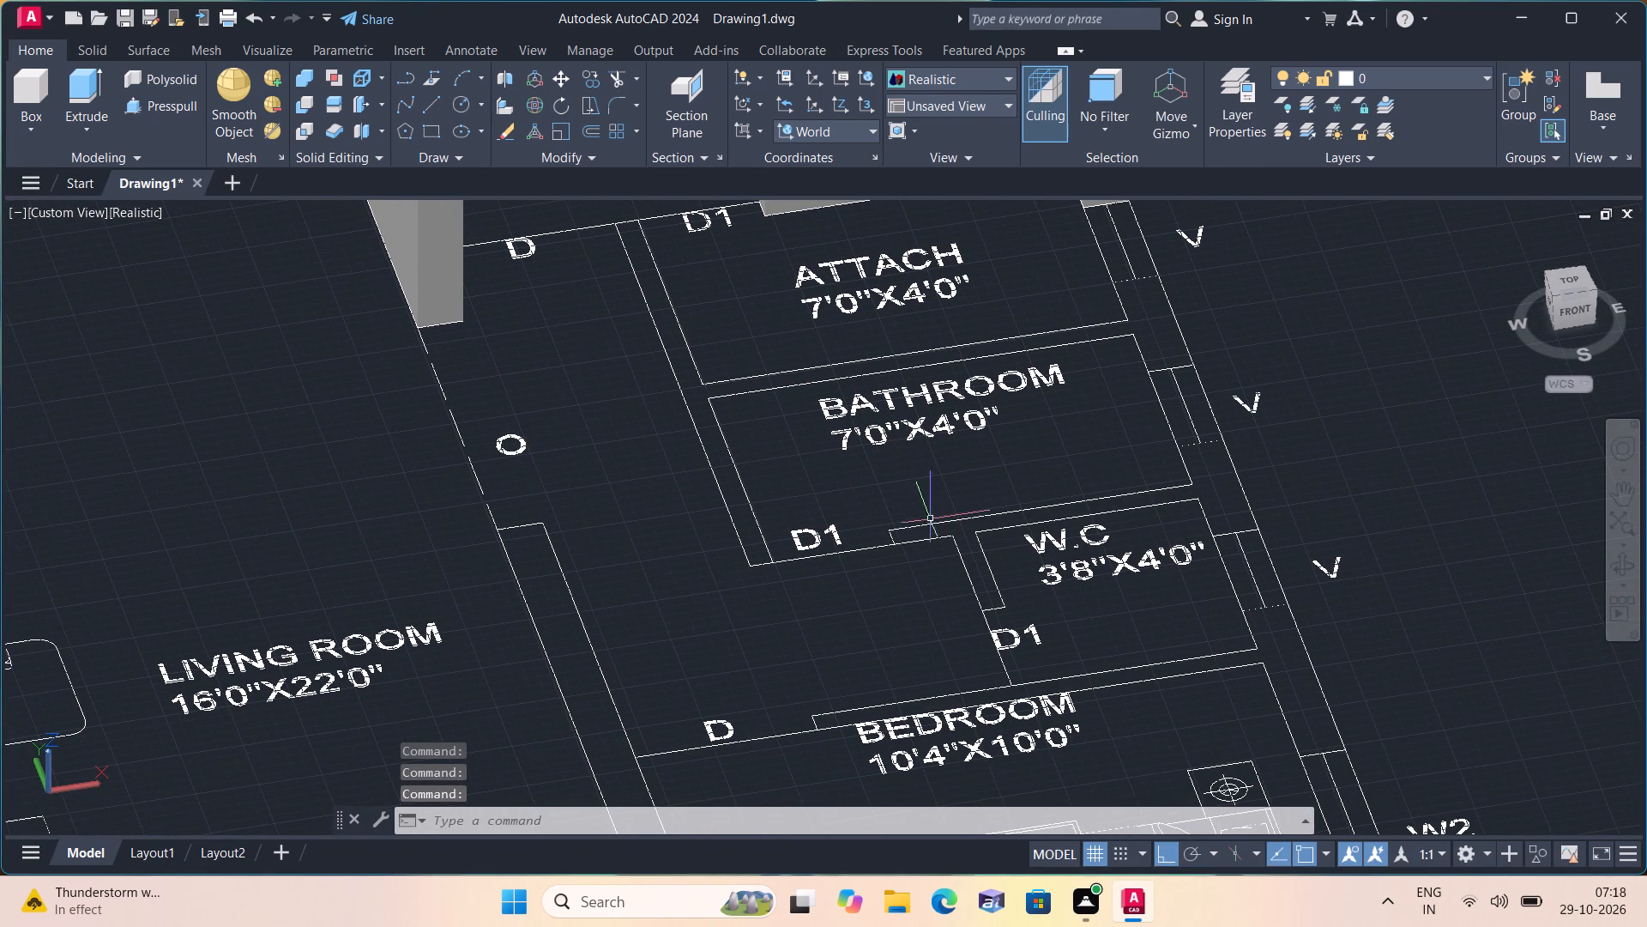
{"action": "middle_click_drag", "start_coordinate": [828, 558], "coordinate": [784, 539]}
{"action": "scroll", "coordinate": [781, 540], "scroll_direction": "down", "scroll_amount": 1}
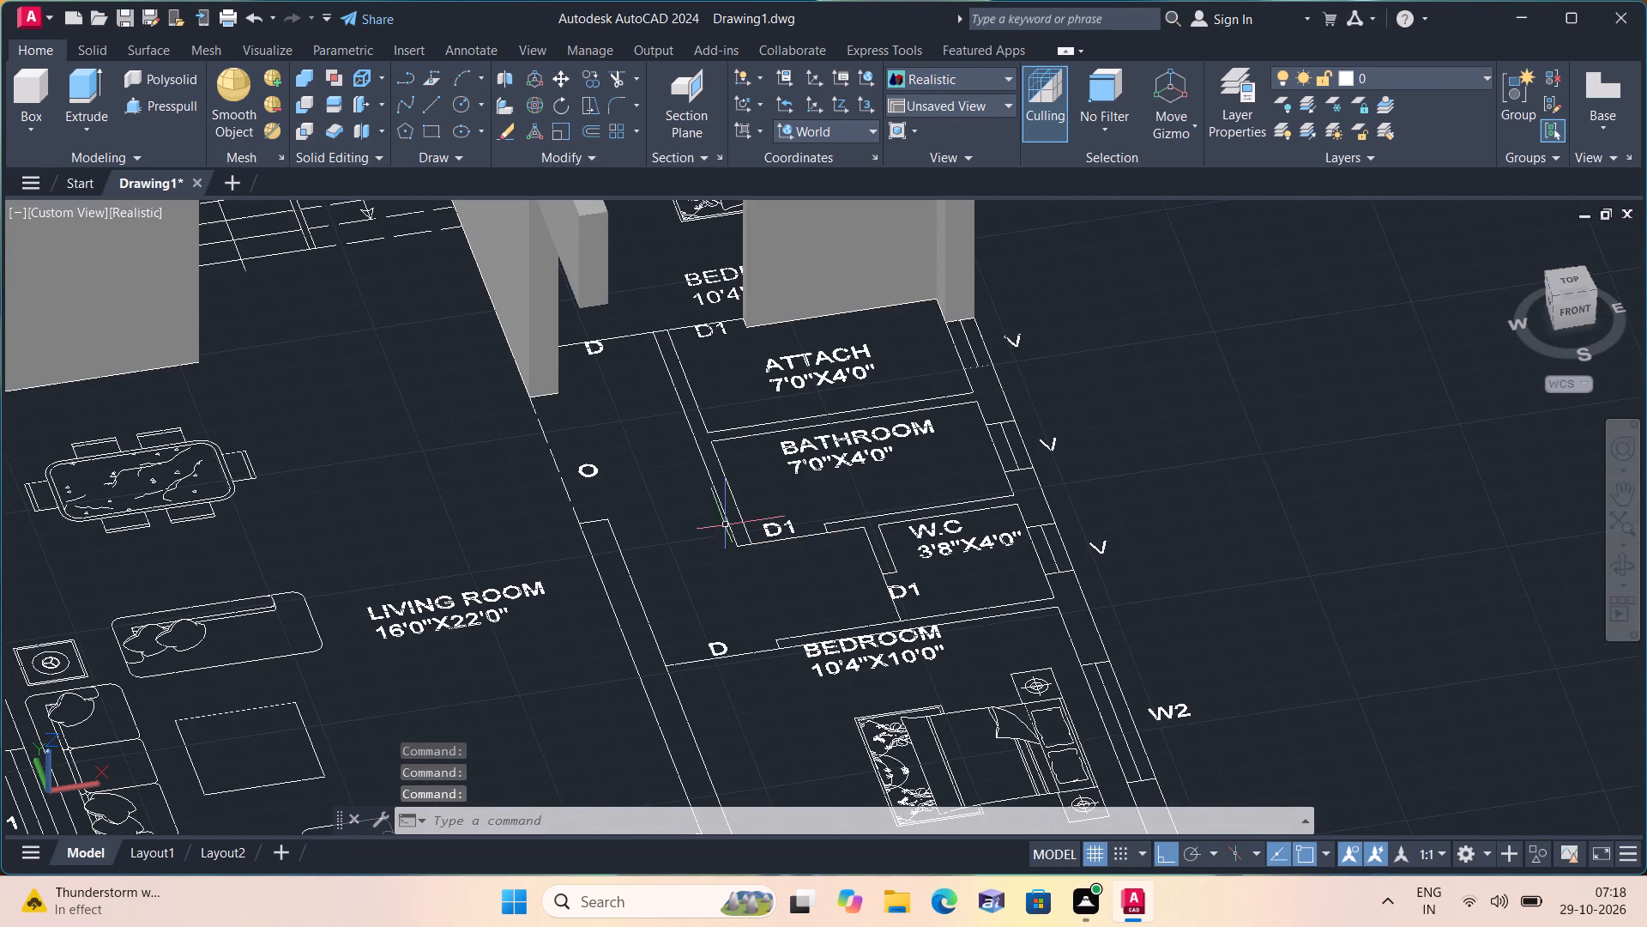
{"action": "left_click", "coordinate": [27, 130]}
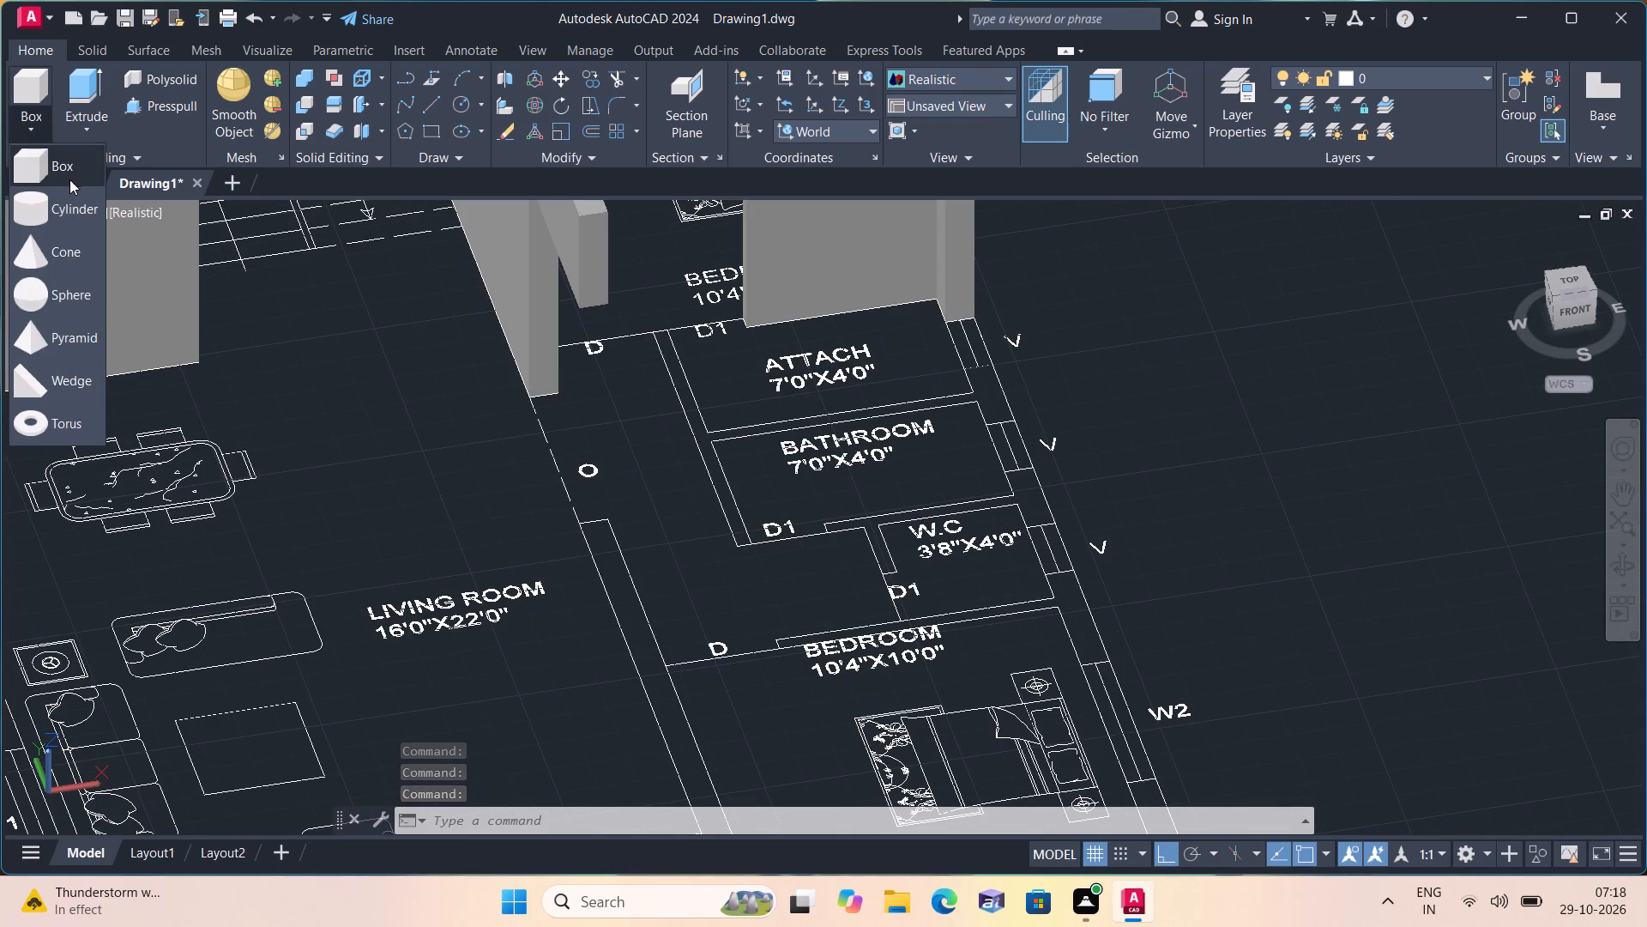
{"action": "left_click", "coordinate": [69, 166]}
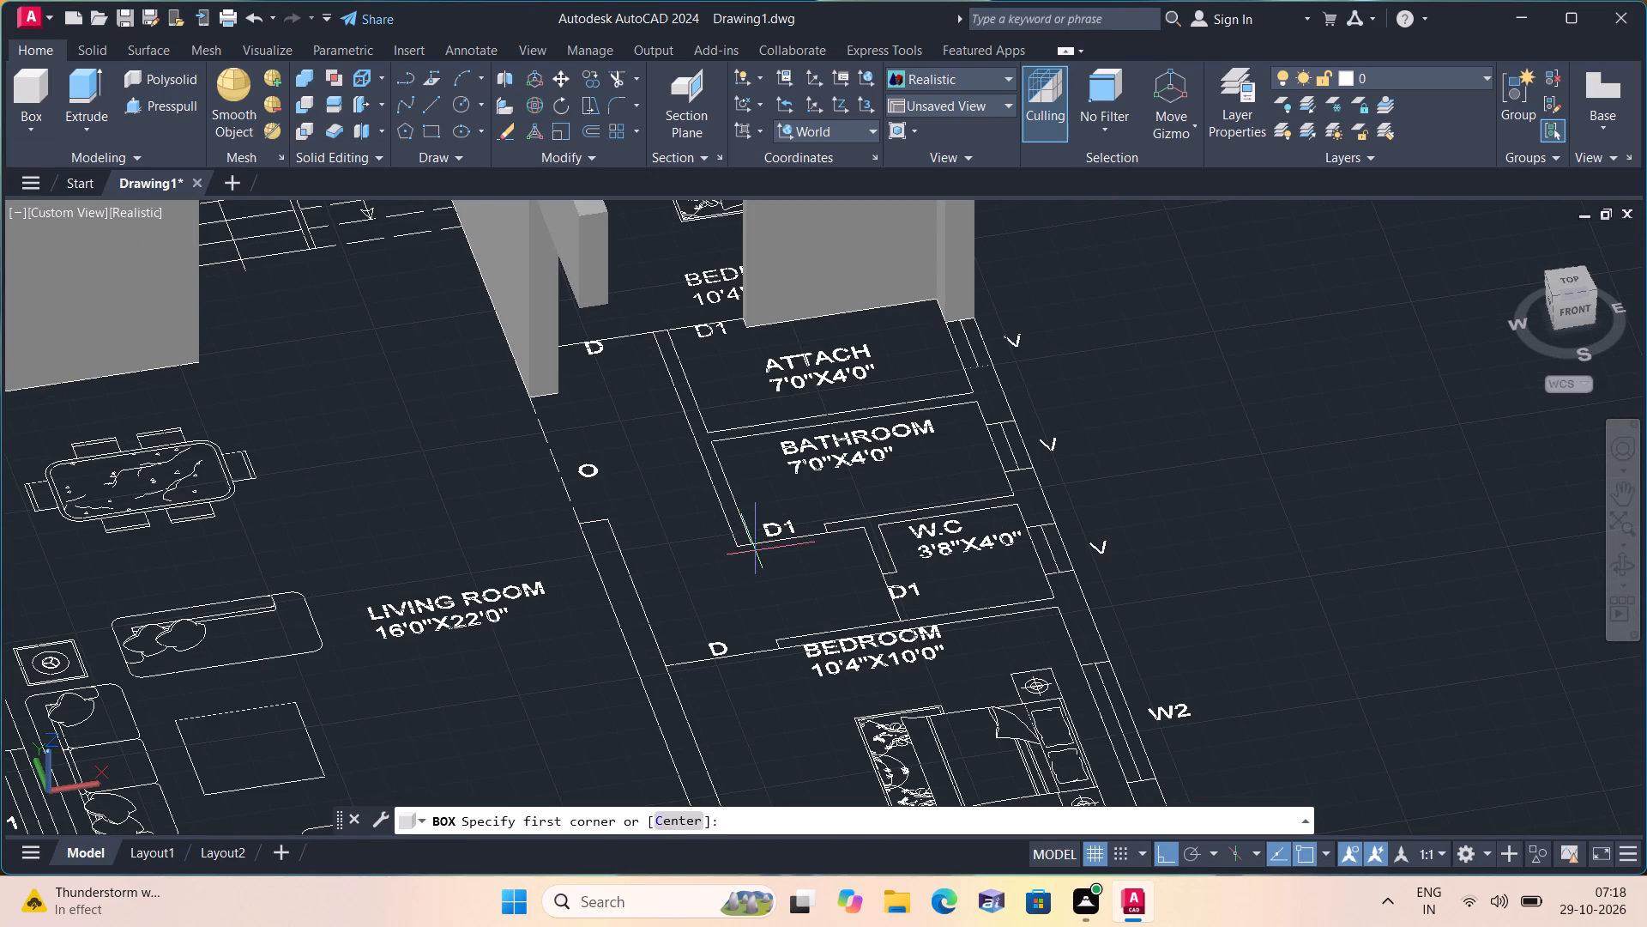
{"action": "scroll", "coordinate": [805, 532], "scroll_direction": "up", "scroll_amount": 4}
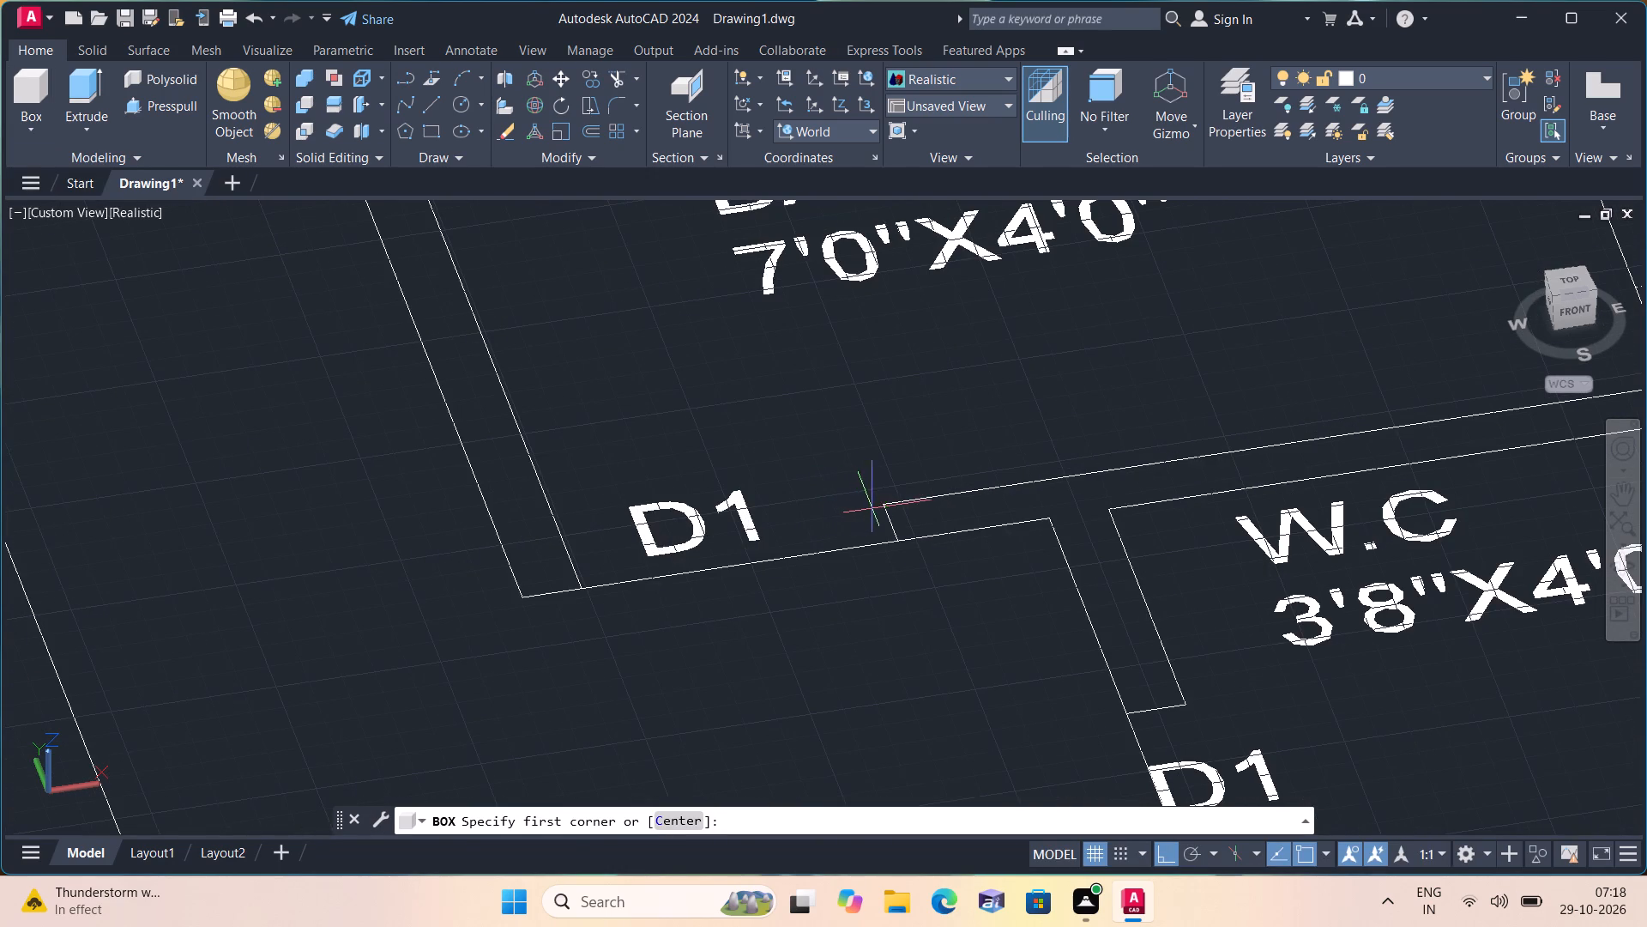
{"action": "left_click", "coordinate": [881, 505]}
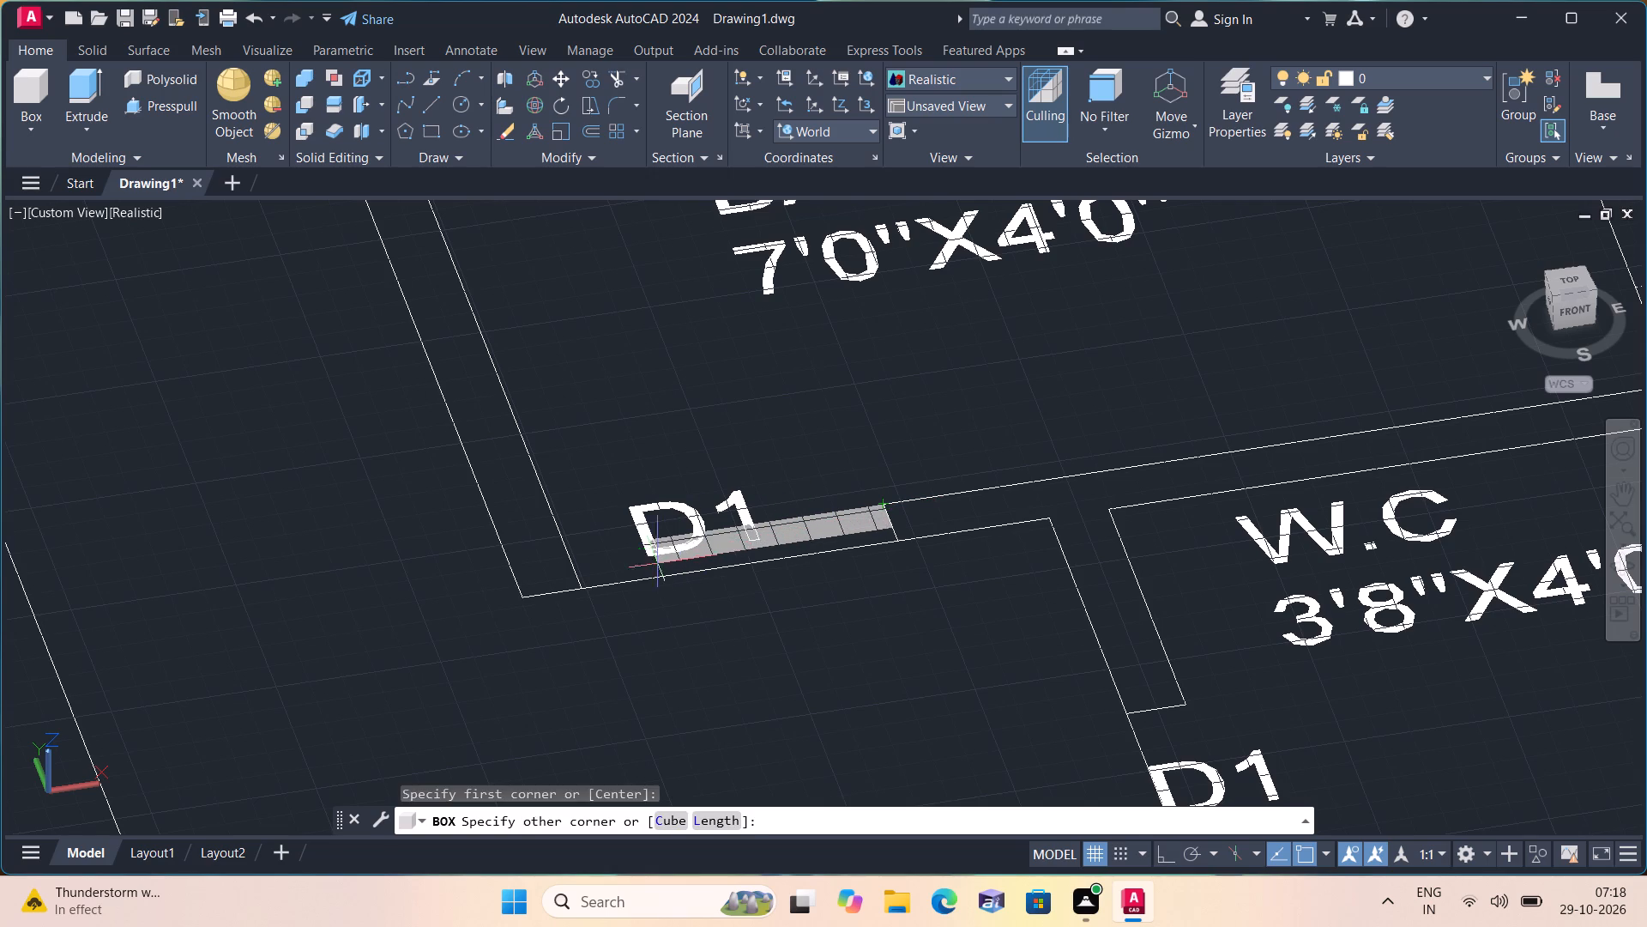
{"action": "left_click", "coordinate": [582, 587]}
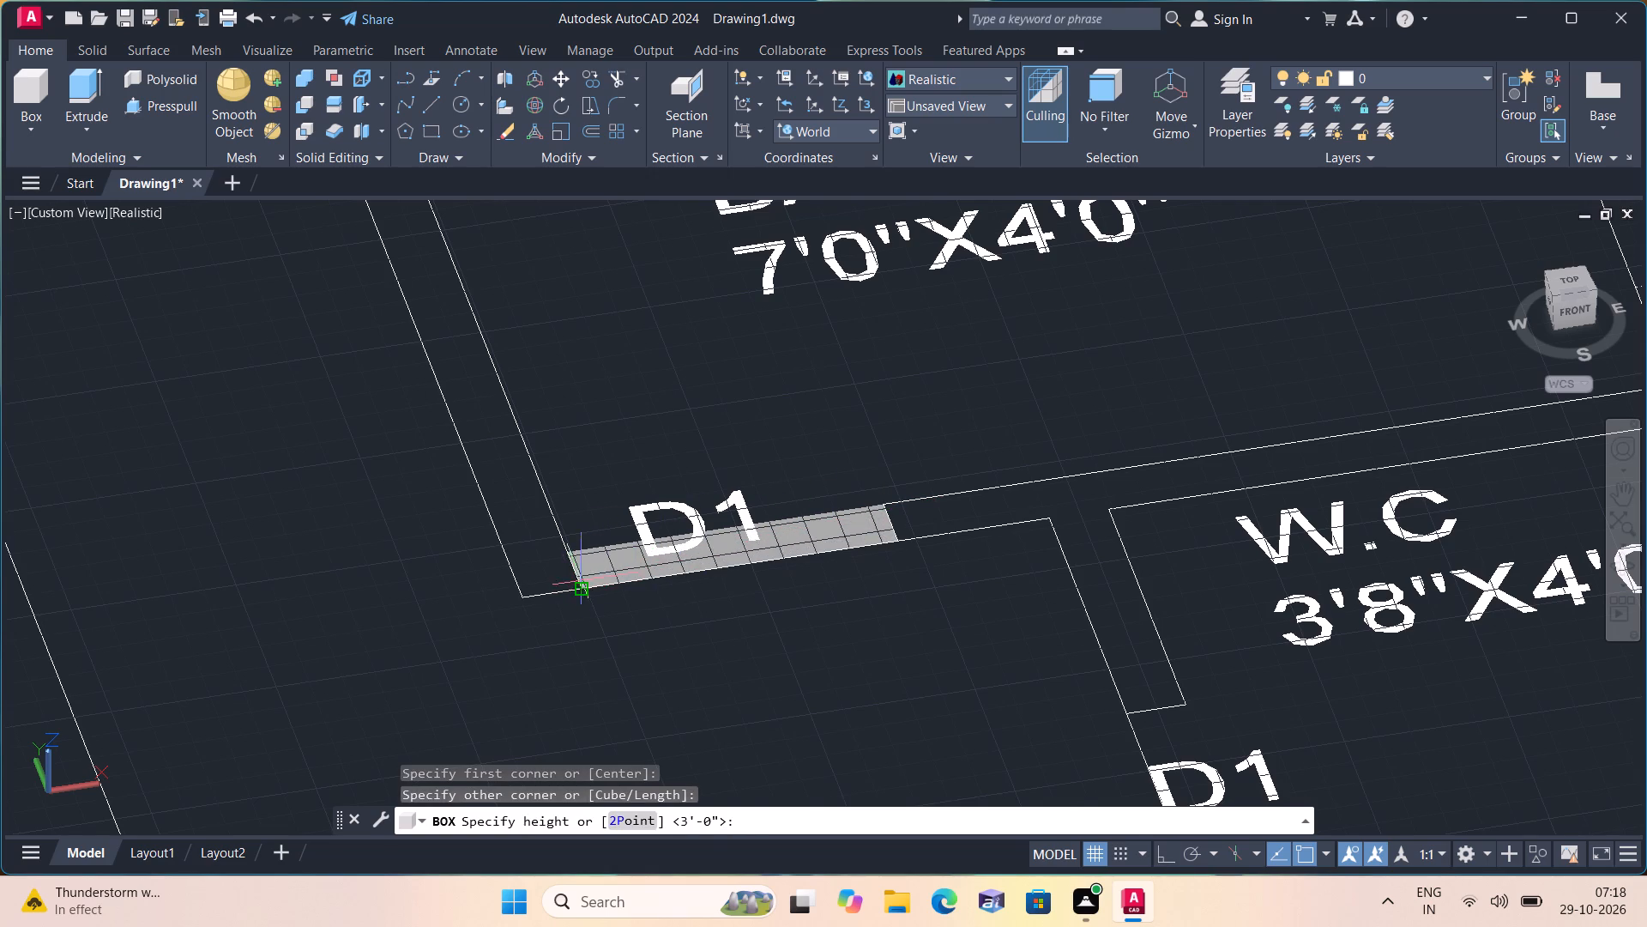
{"action": "scroll", "coordinate": [583, 517], "scroll_direction": "down", "scroll_amount": 1}
{"action": "type", "text": "3'"}
{"action": "key", "text": "space"}
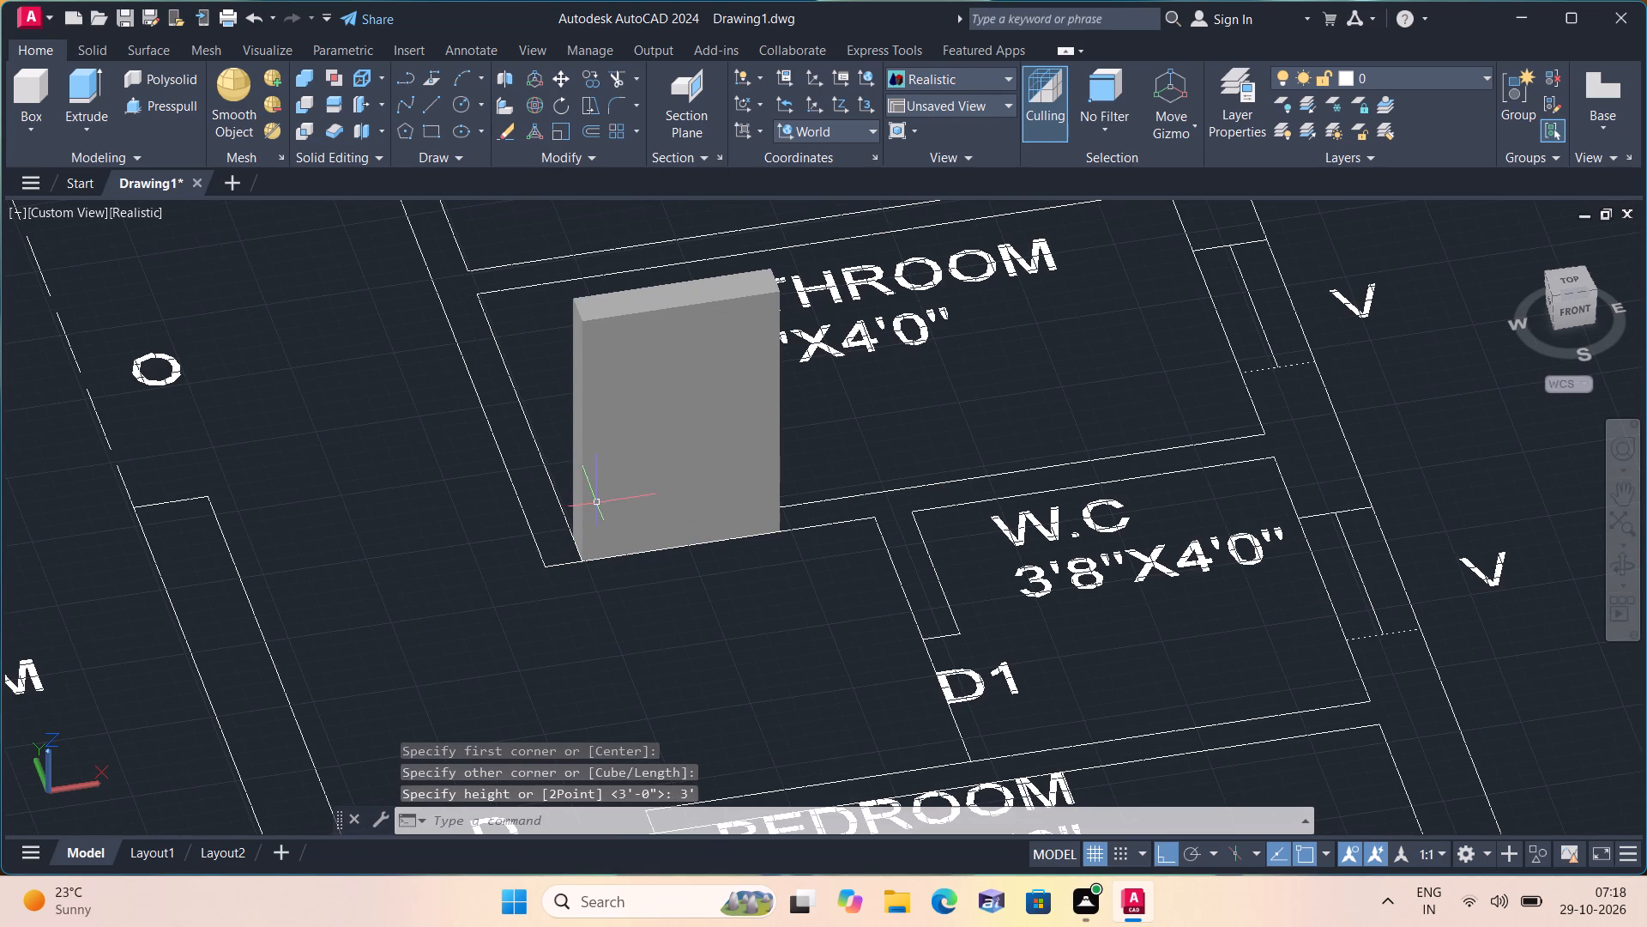
Move the box at the BATHROOM's D1 opening 7' straight up from its lower corner on the W.C side.
{"action": "scroll", "coordinate": [624, 534], "scroll_direction": "down", "scroll_amount": 1}
{"action": "scroll", "coordinate": [737, 590], "scroll_direction": "up", "scroll_amount": 1}
{"action": "scroll", "coordinate": [737, 581], "scroll_direction": "down", "scroll_amount": 1}
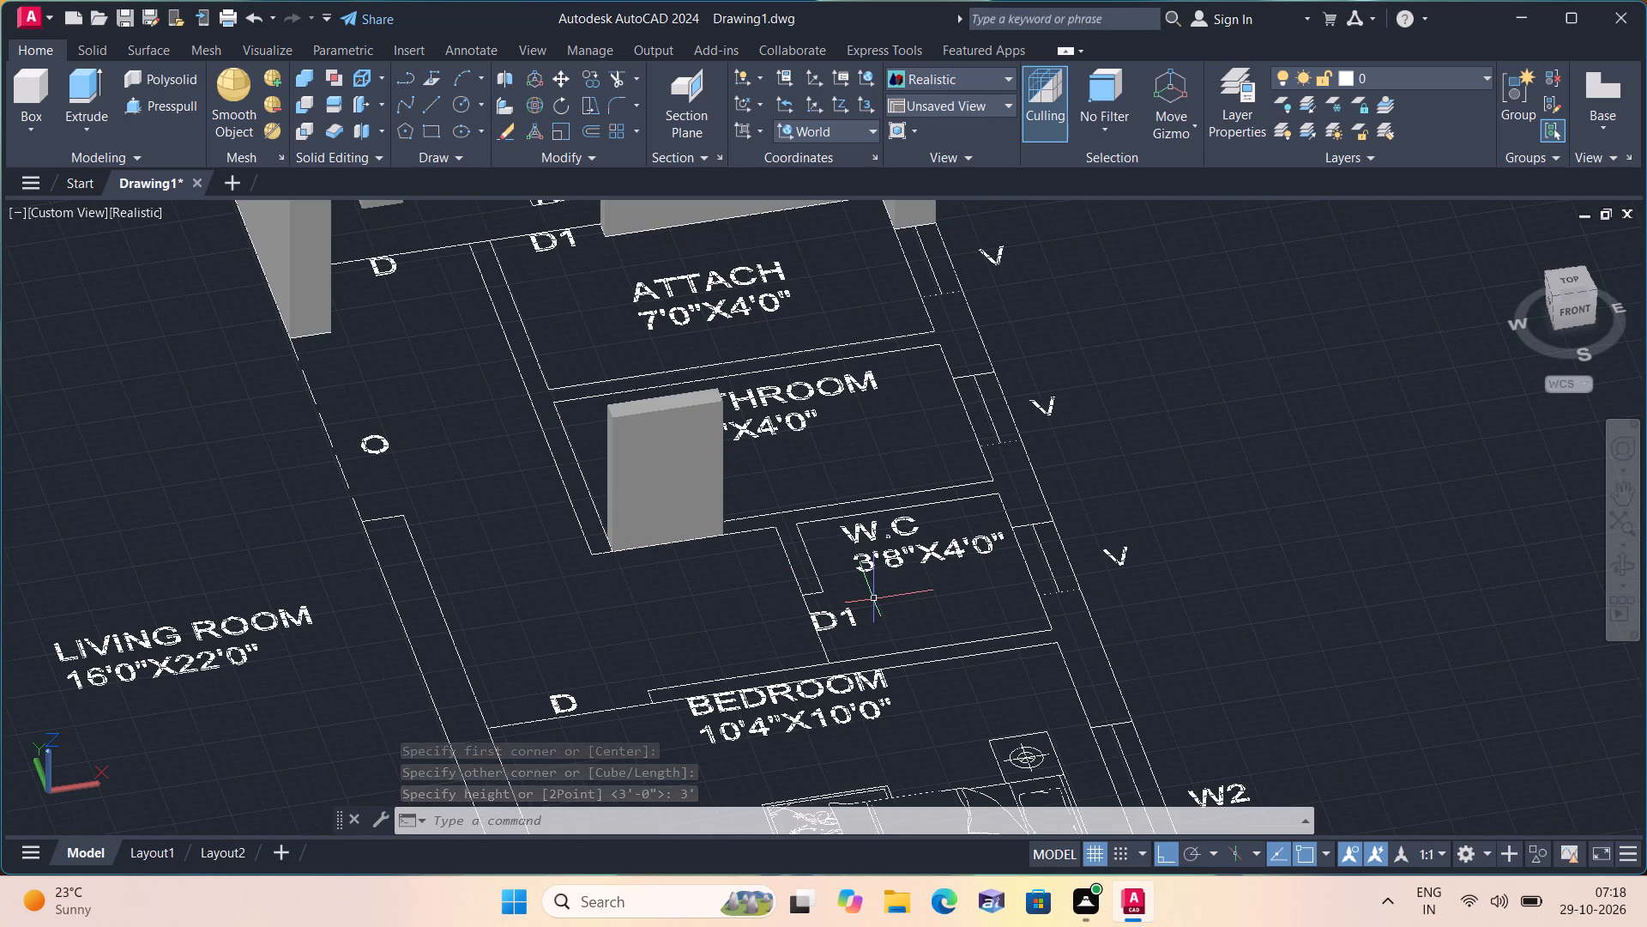
{"action": "scroll", "coordinate": [763, 566], "scroll_direction": "up", "scroll_amount": 1}
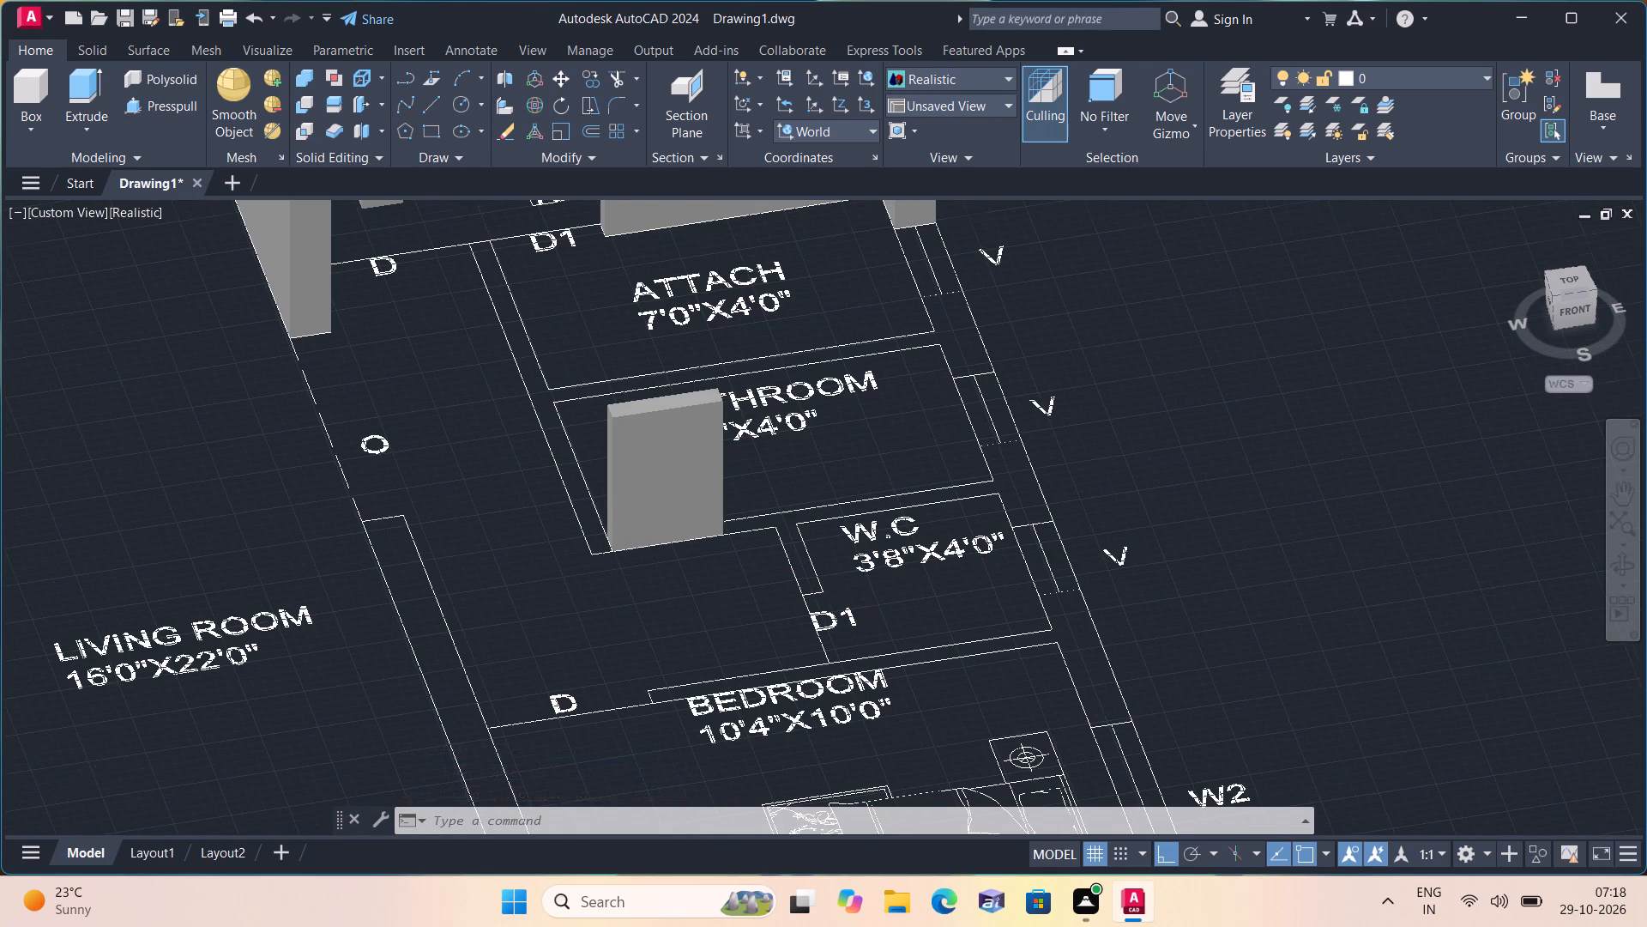
{"action": "scroll", "coordinate": [709, 520], "scroll_direction": "down", "scroll_amount": 1}
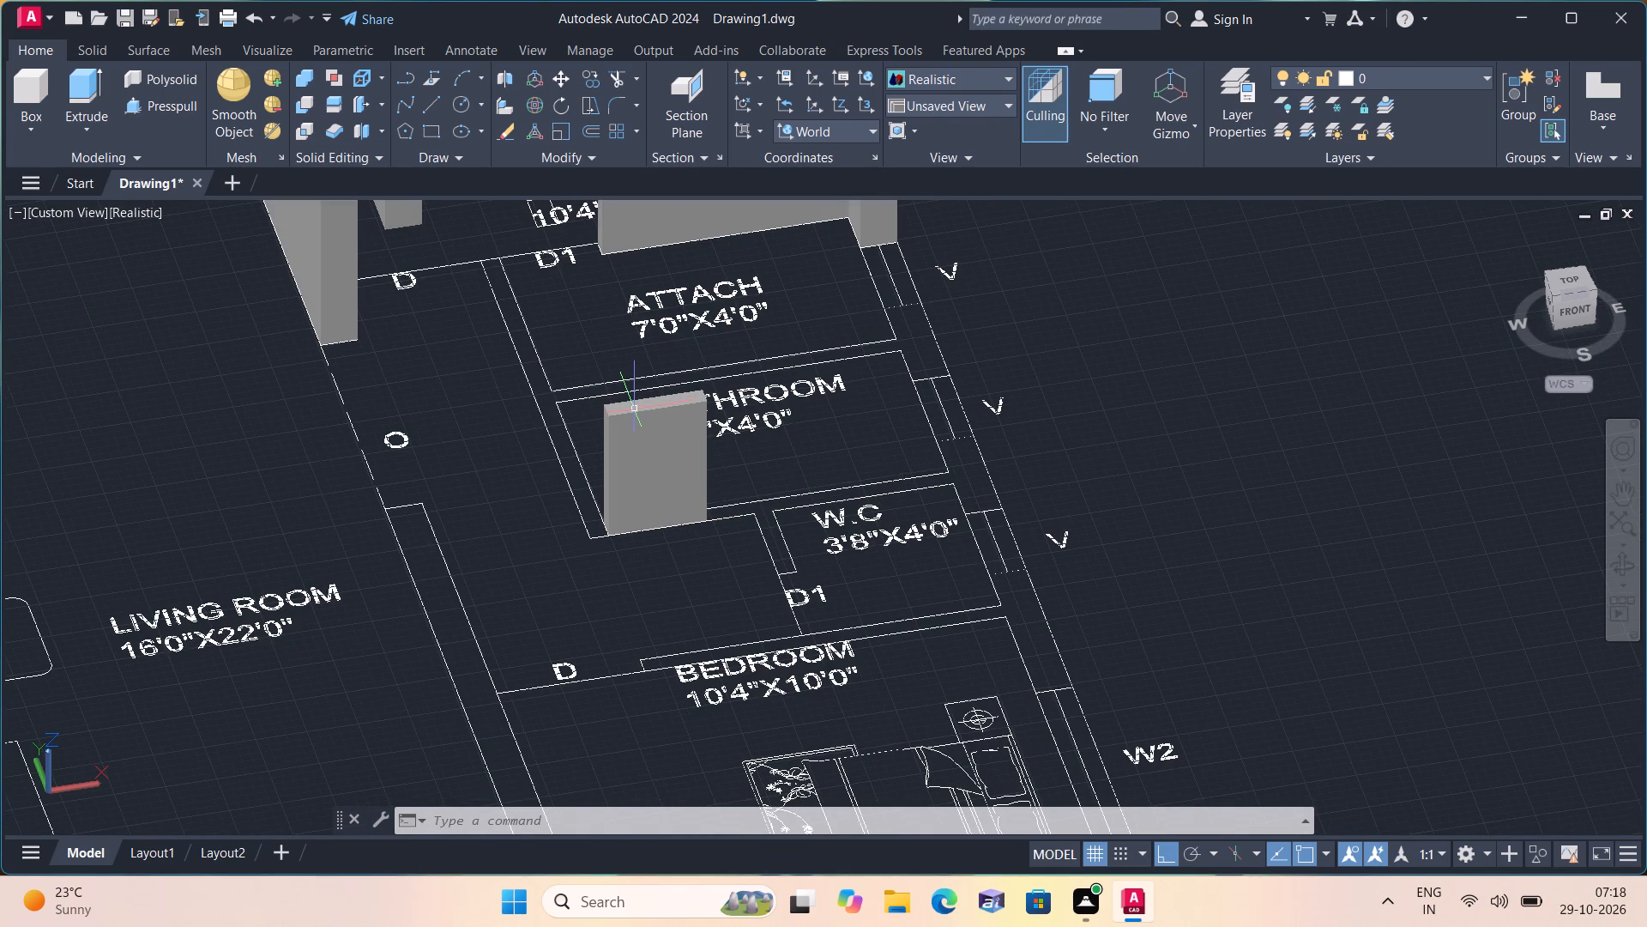
{"action": "left_click", "coordinate": [635, 409]}
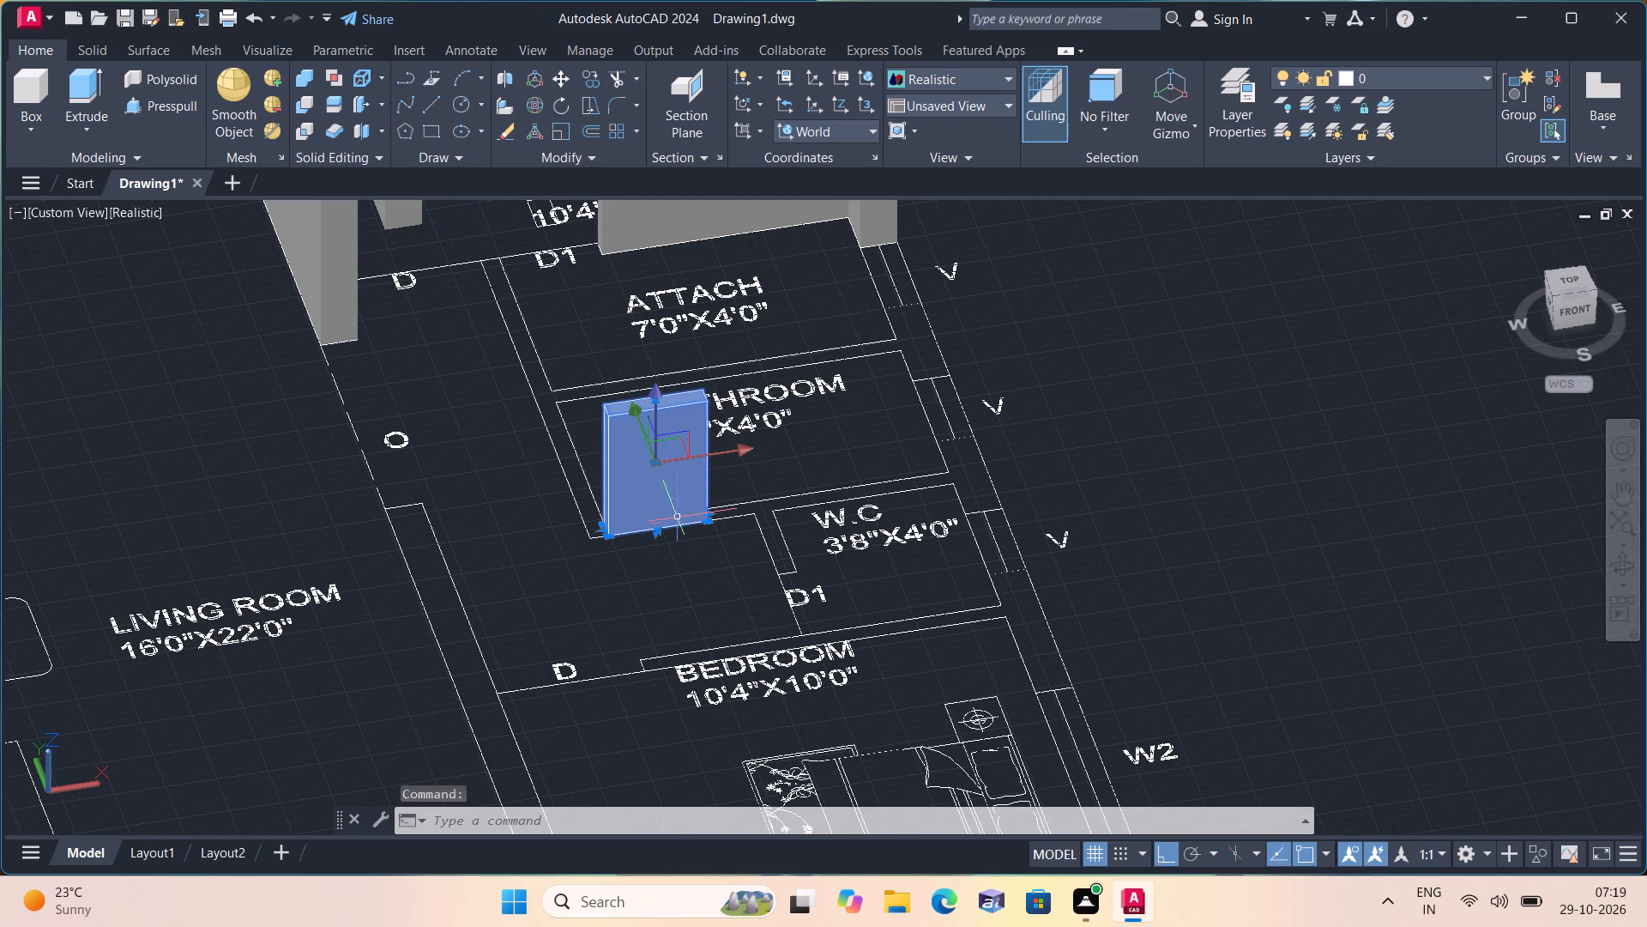
{"action": "left_click", "coordinate": [562, 77]}
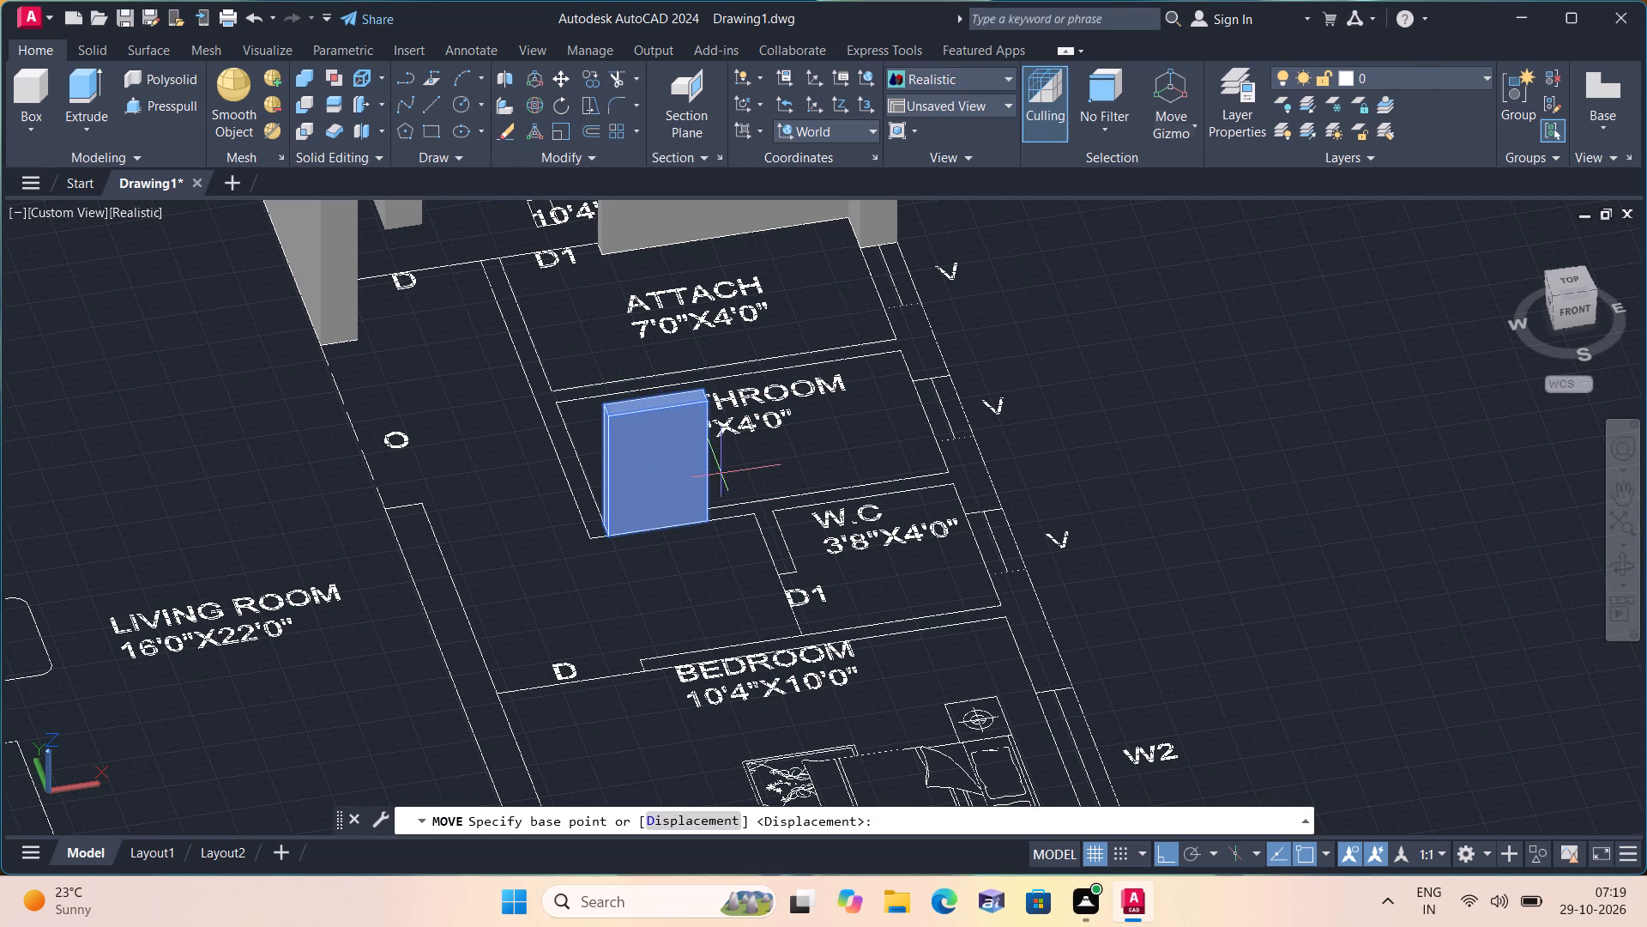
{"action": "left_click", "coordinate": [715, 524]}
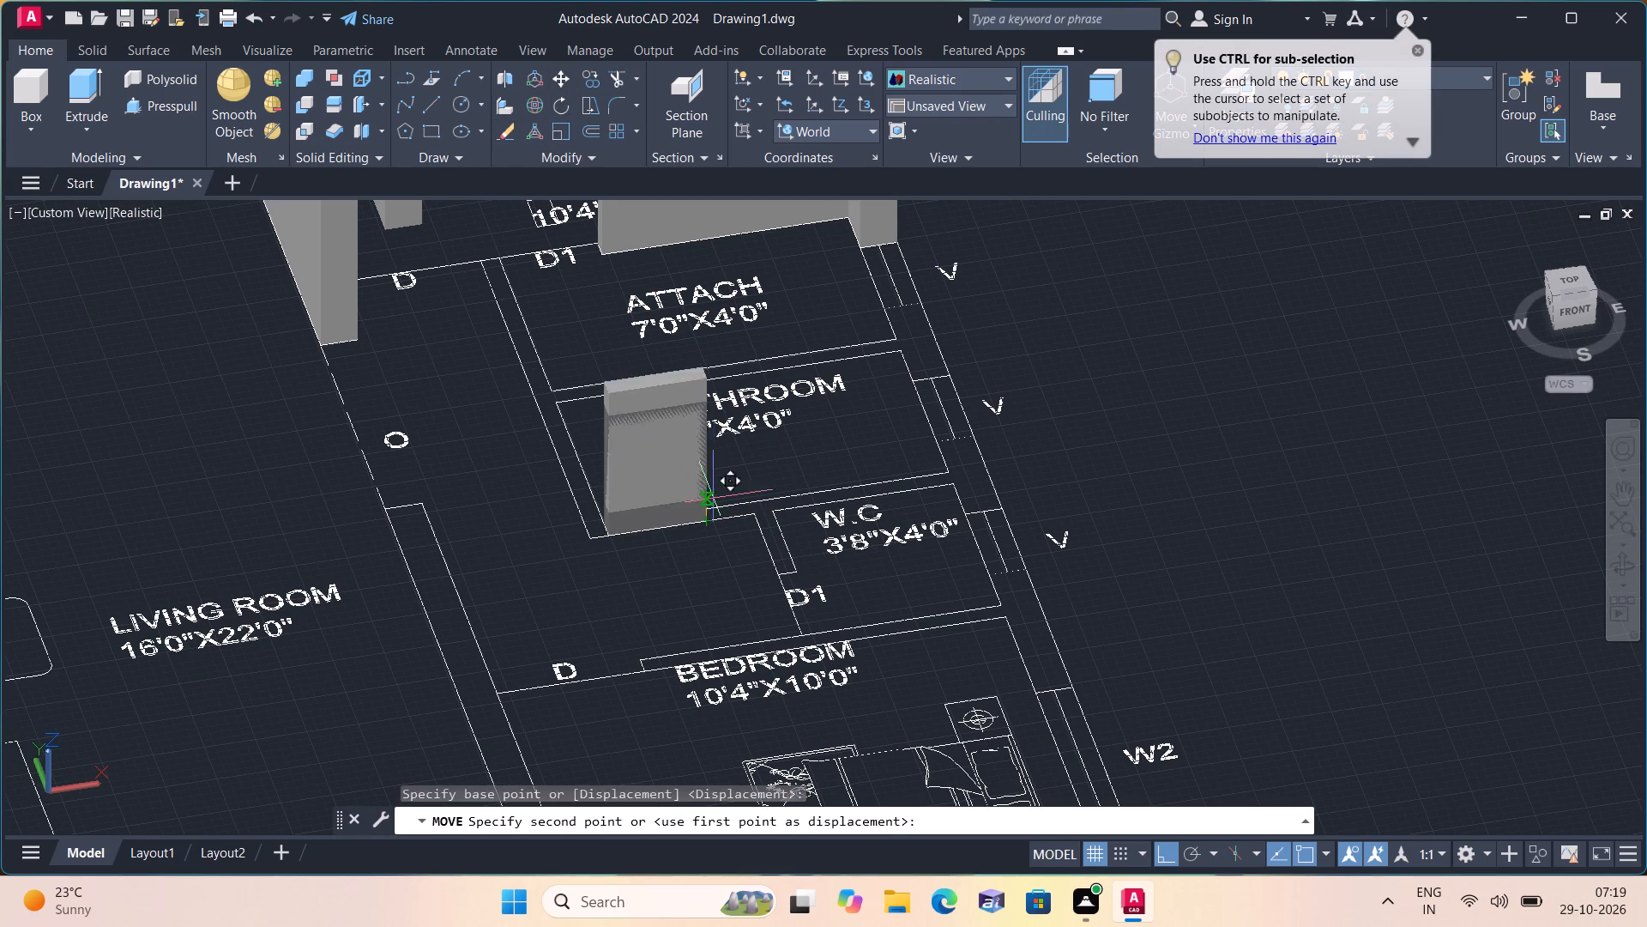
{"action": "type", "text": "3'"}
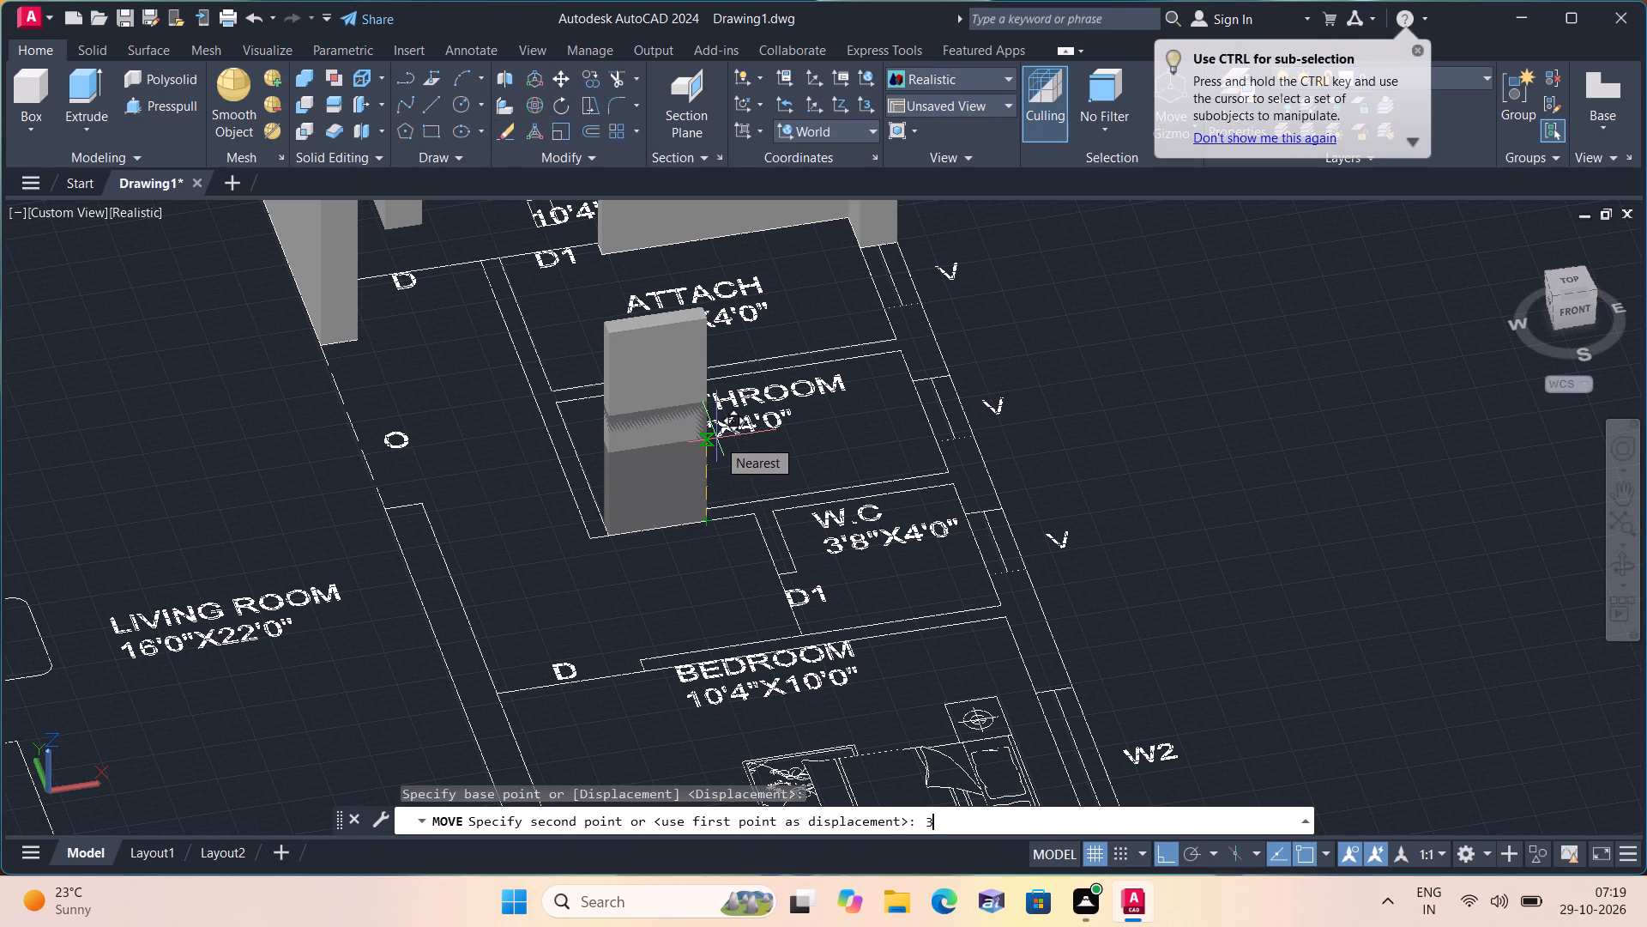
{"action": "key", "text": "BackSpace"}
{"action": "key", "text": "BackSpace"}
{"action": "type", "text": "7'"}
{"action": "key", "text": "space"}
Draw a 3' high box across the D opening of the bedroom beside the W.C, from the wall end to the living room wall.
{"action": "scroll", "coordinate": [717, 439], "scroll_direction": "down", "scroll_amount": 1}
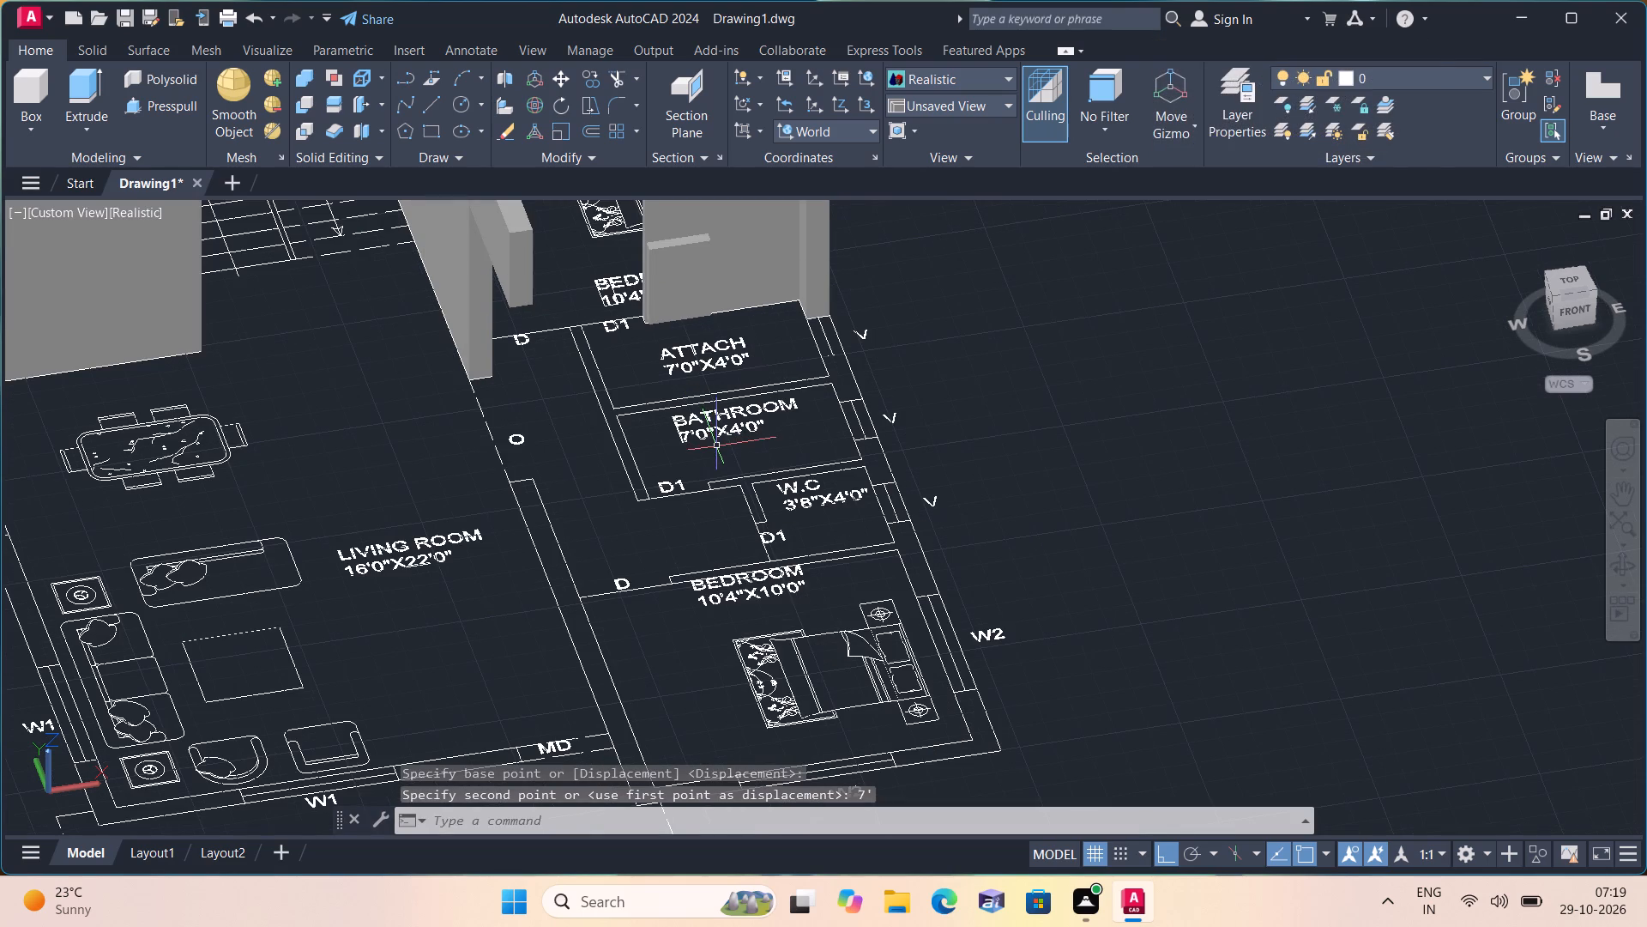
{"action": "middle_click_drag", "start_coordinate": [869, 494], "coordinate": [807, 507], "text": "shift"}
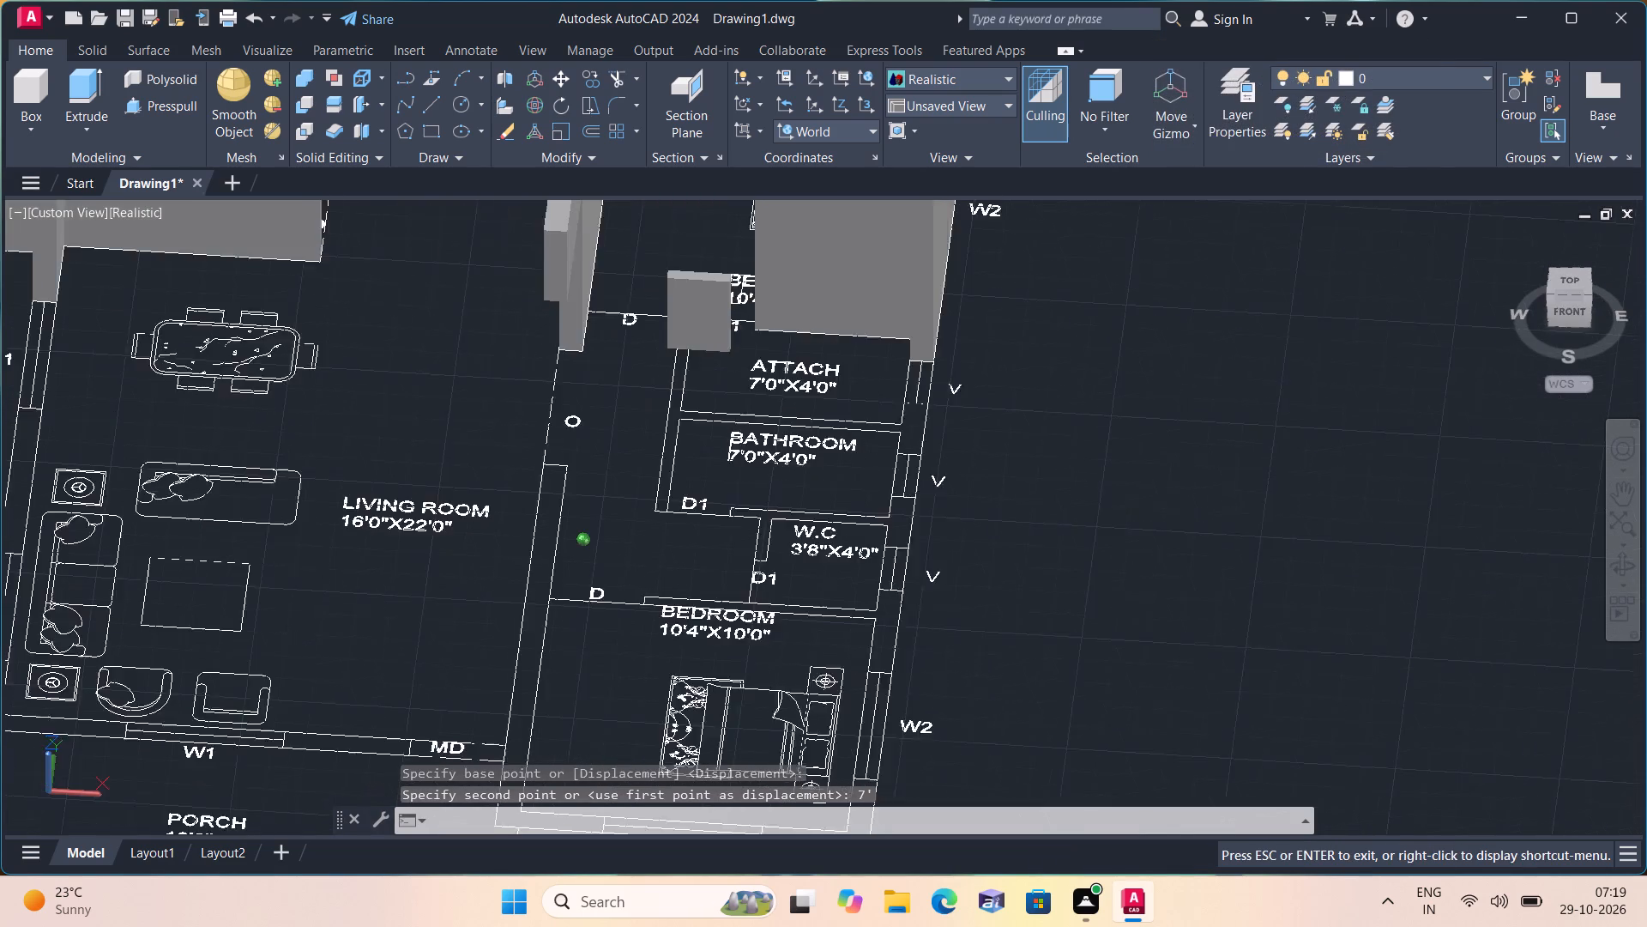
{"action": "middle_click_drag", "start_coordinate": [807, 507], "coordinate": [753, 498], "text": "shift"}
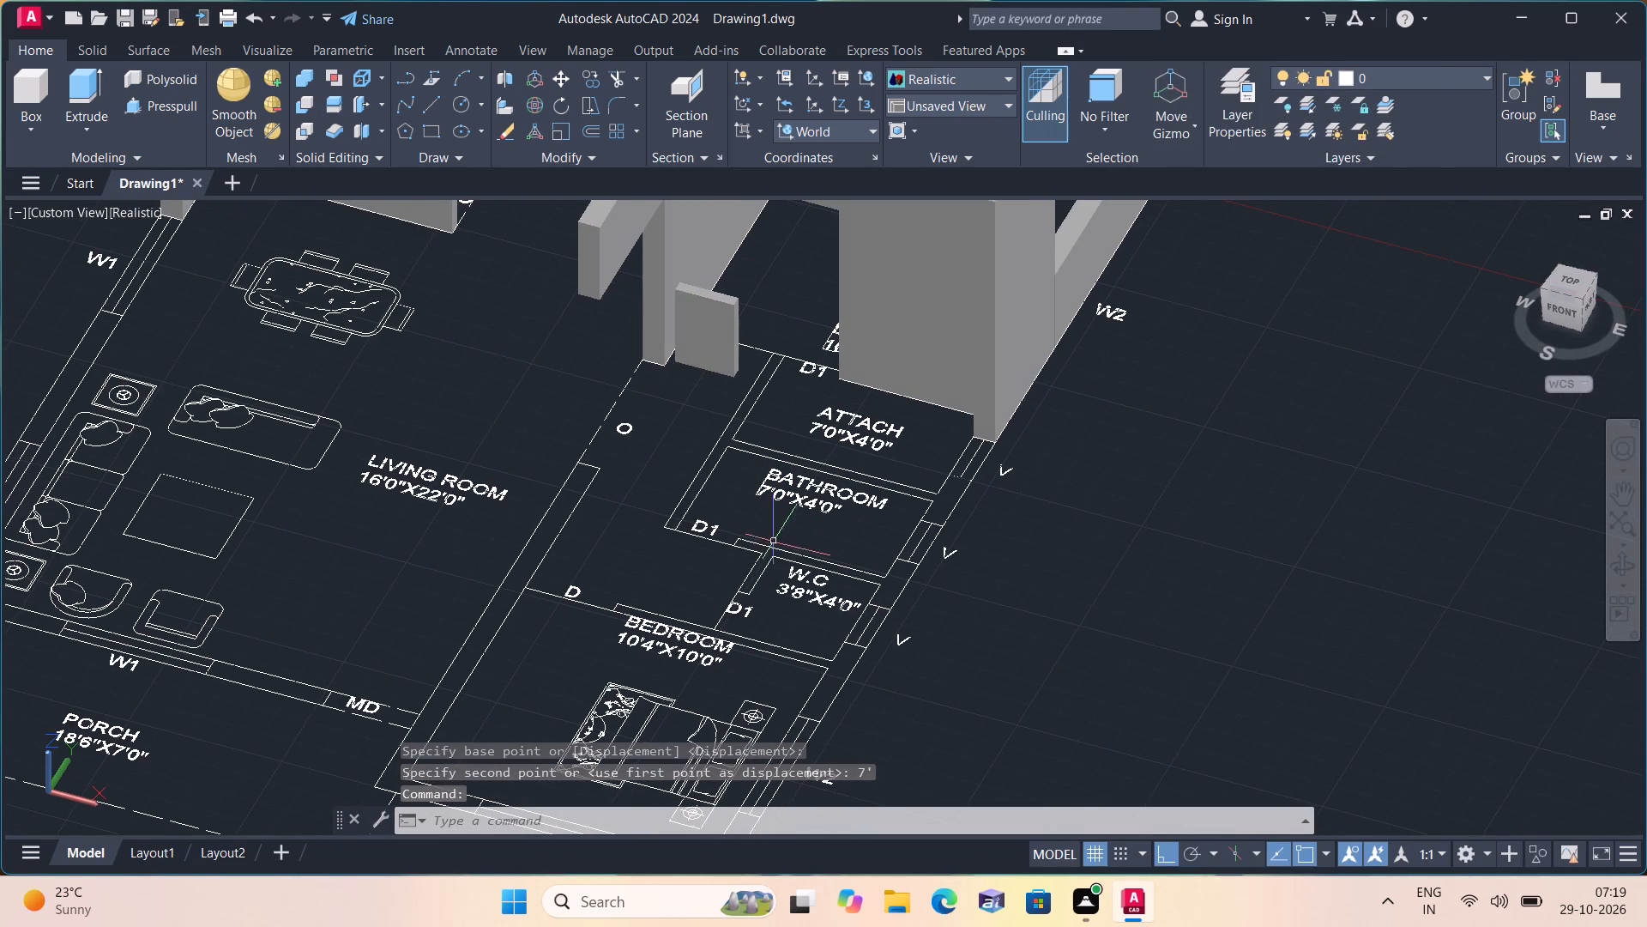
{"action": "middle_click_drag", "start_coordinate": [748, 573], "coordinate": [727, 544]}
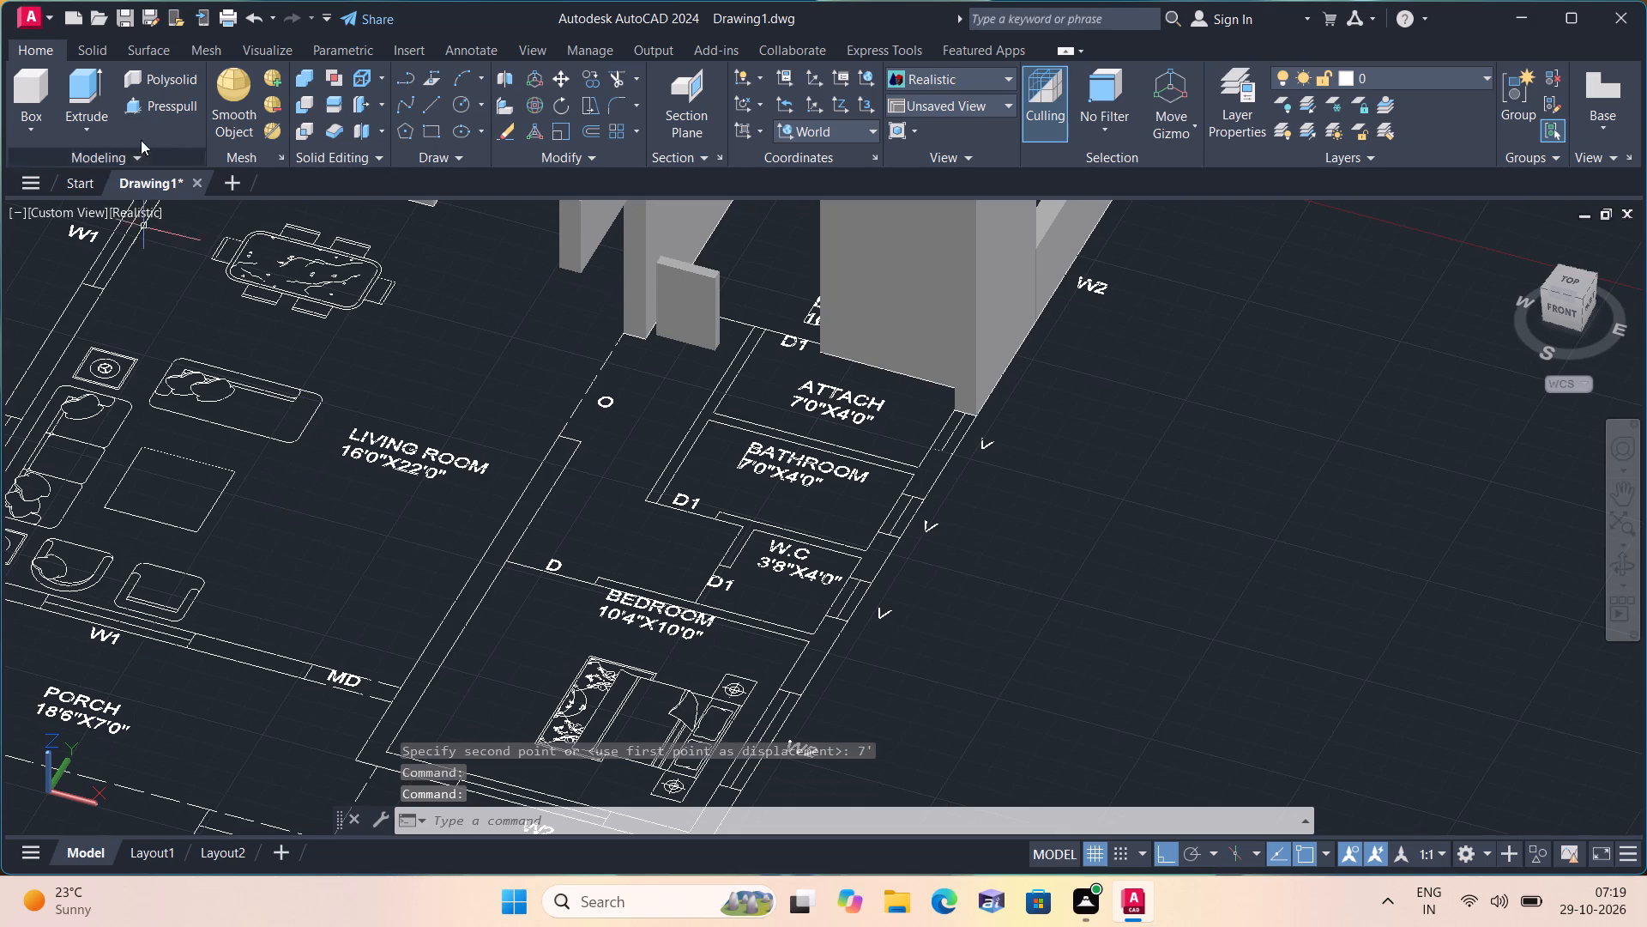
{"action": "left_click", "coordinate": [28, 132]}
{"action": "left_click", "coordinate": [51, 168]}
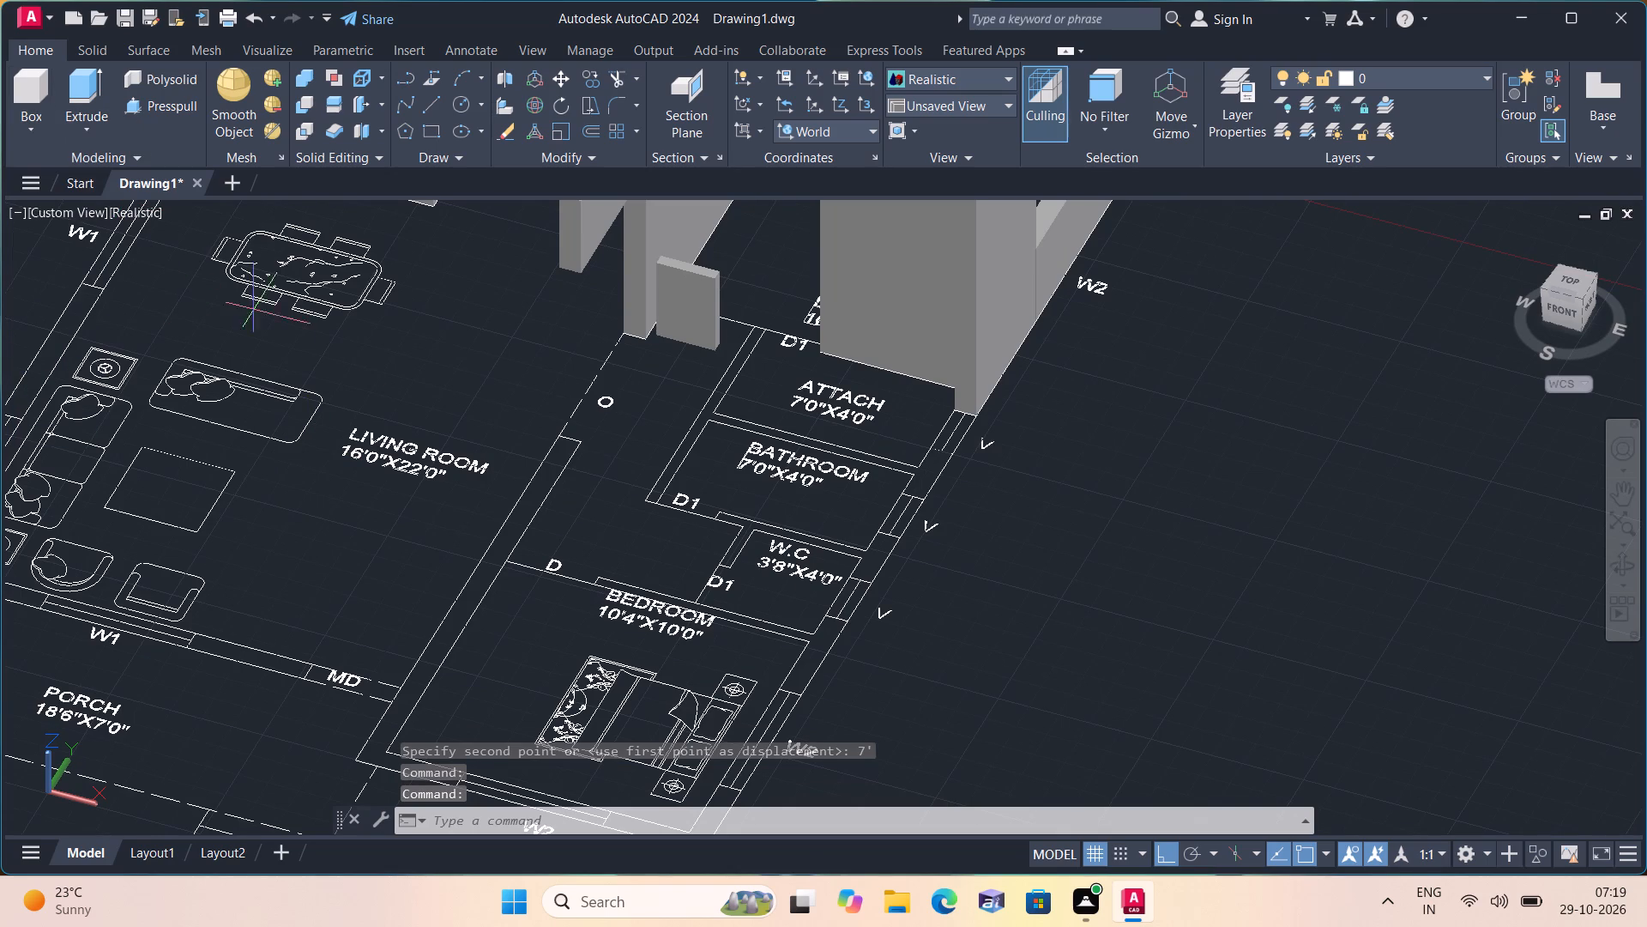
{"action": "scroll", "coordinate": [514, 526], "scroll_direction": "up", "scroll_amount": 2}
{"action": "scroll", "coordinate": [644, 604], "scroll_direction": "up", "scroll_amount": 1}
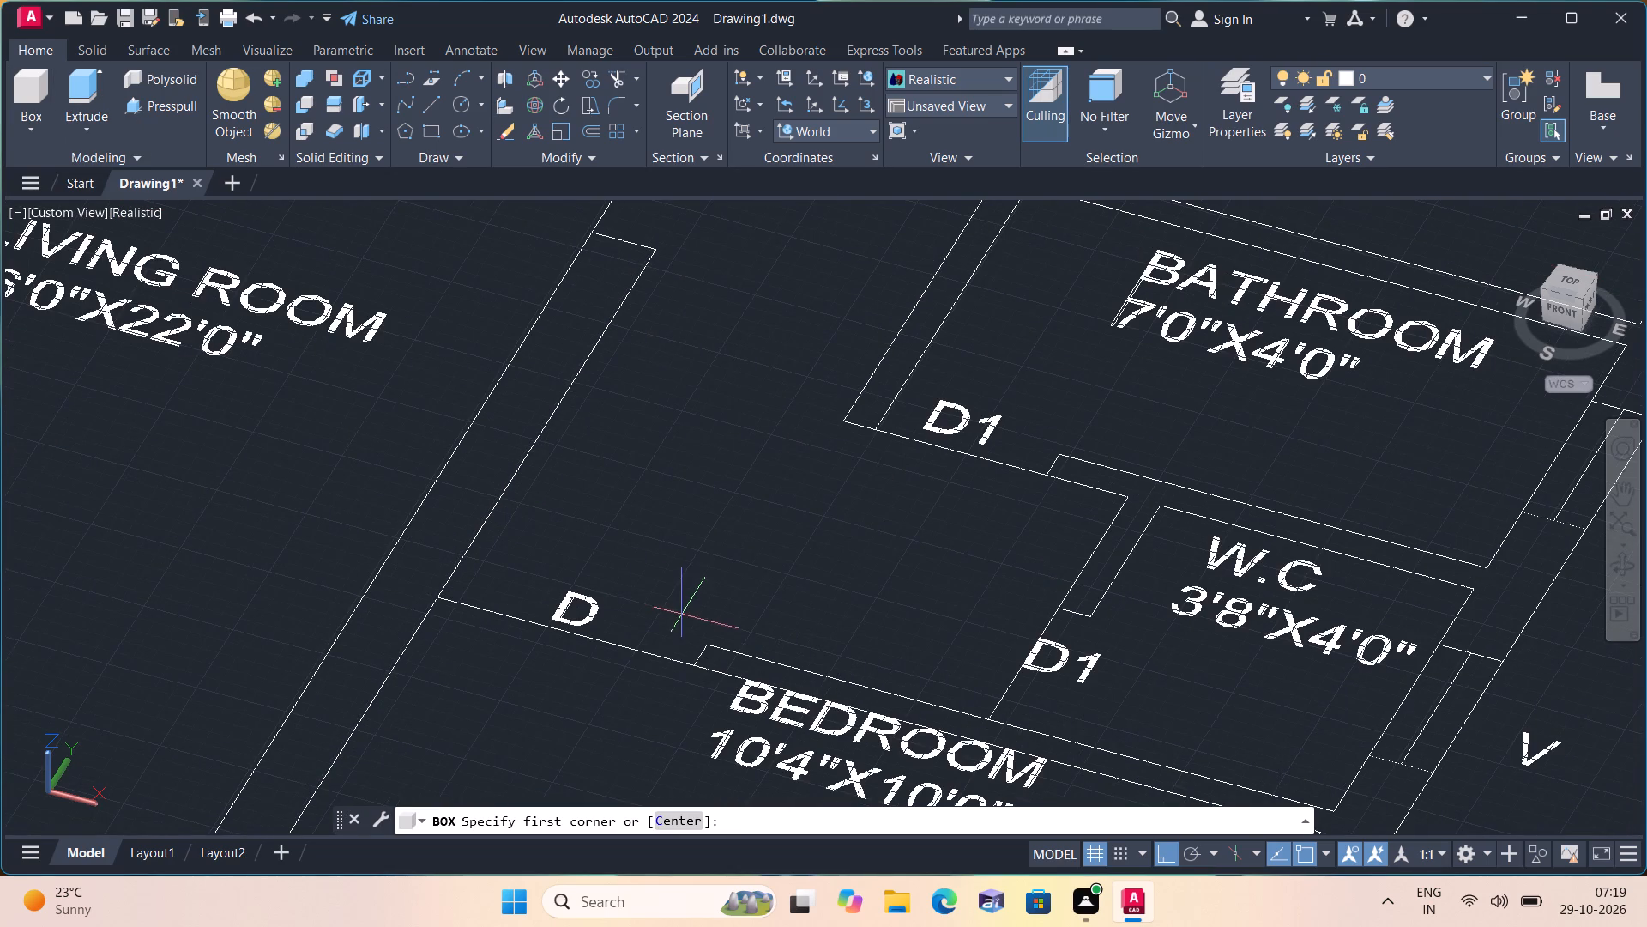
{"action": "scroll", "coordinate": [716, 642], "scroll_direction": "up", "scroll_amount": 3}
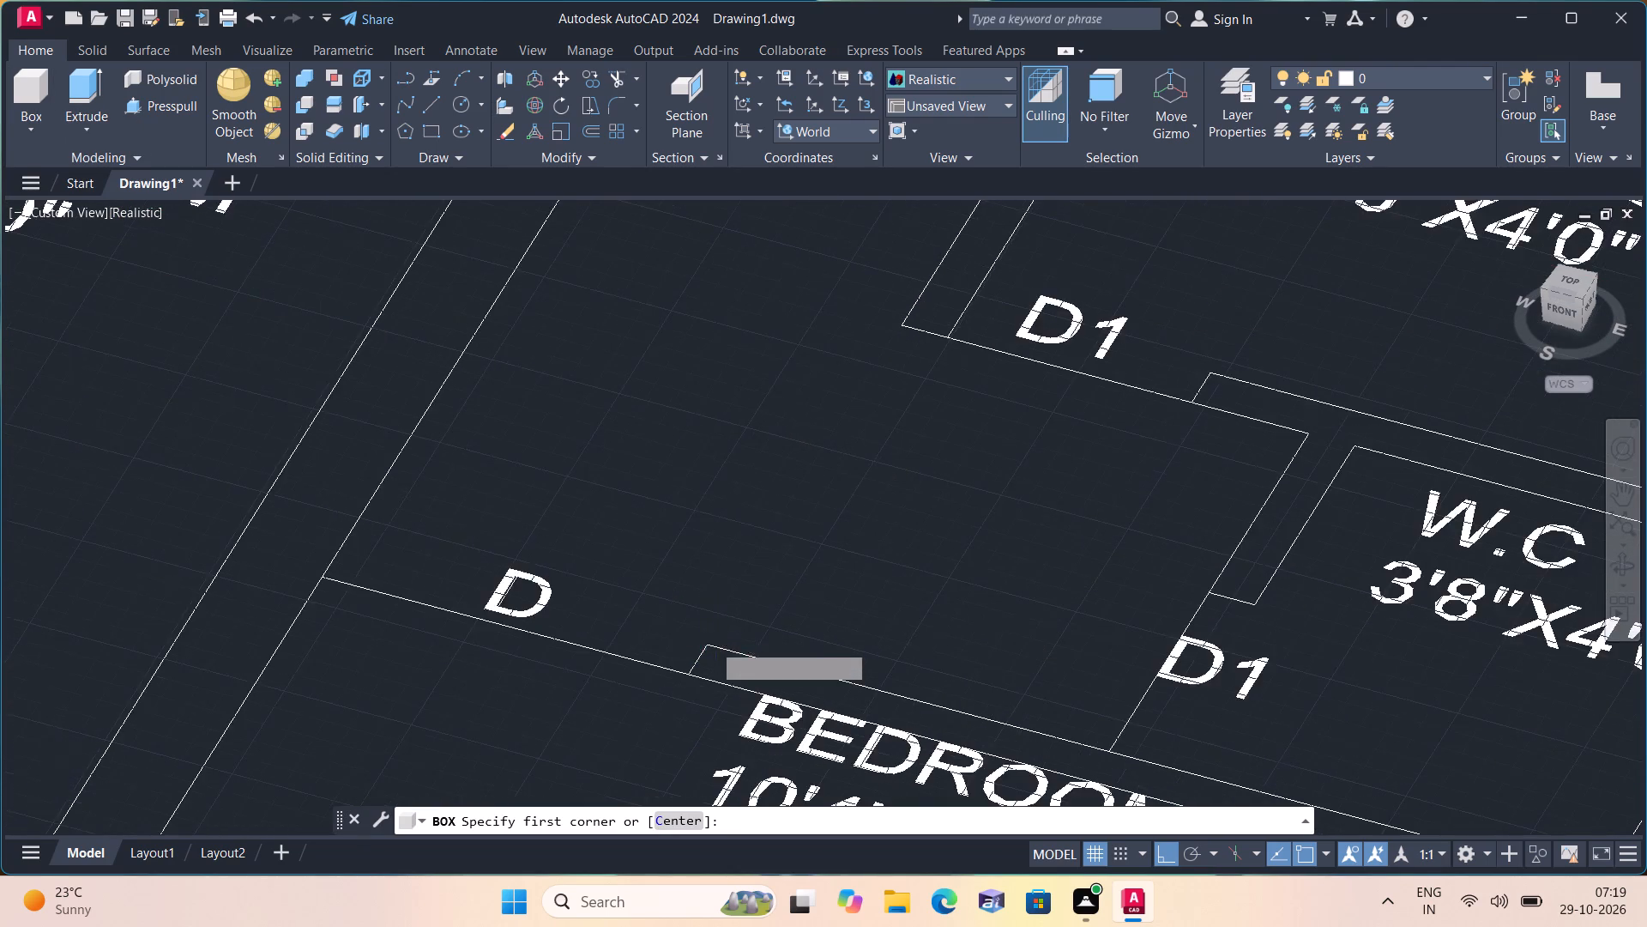
{"action": "scroll", "coordinate": [705, 652], "scroll_direction": "up", "scroll_amount": 2}
{"action": "left_click", "coordinate": [705, 652]}
{"action": "middle_click_drag", "start_coordinate": [505, 594], "coordinate": [543, 595]}
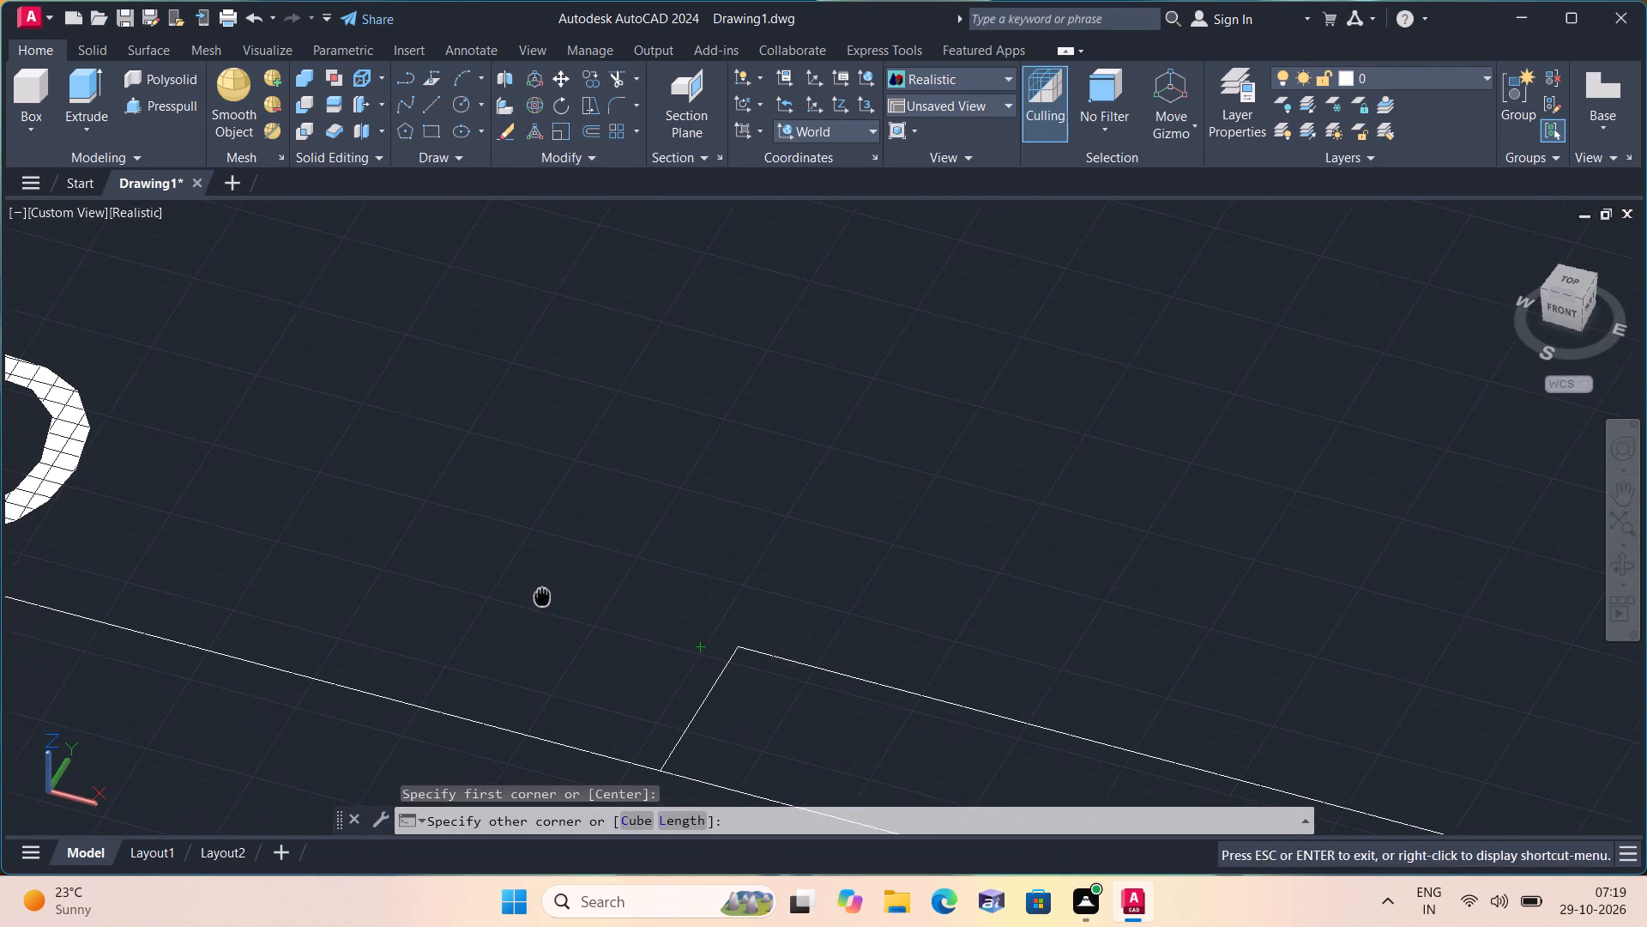
{"action": "middle_click_drag", "start_coordinate": [543, 595], "coordinate": [866, 536]}
{"action": "scroll", "coordinate": [673, 585], "scroll_direction": "down", "scroll_amount": 1}
{"action": "scroll", "coordinate": [859, 528], "scroll_direction": "down", "scroll_amount": 1}
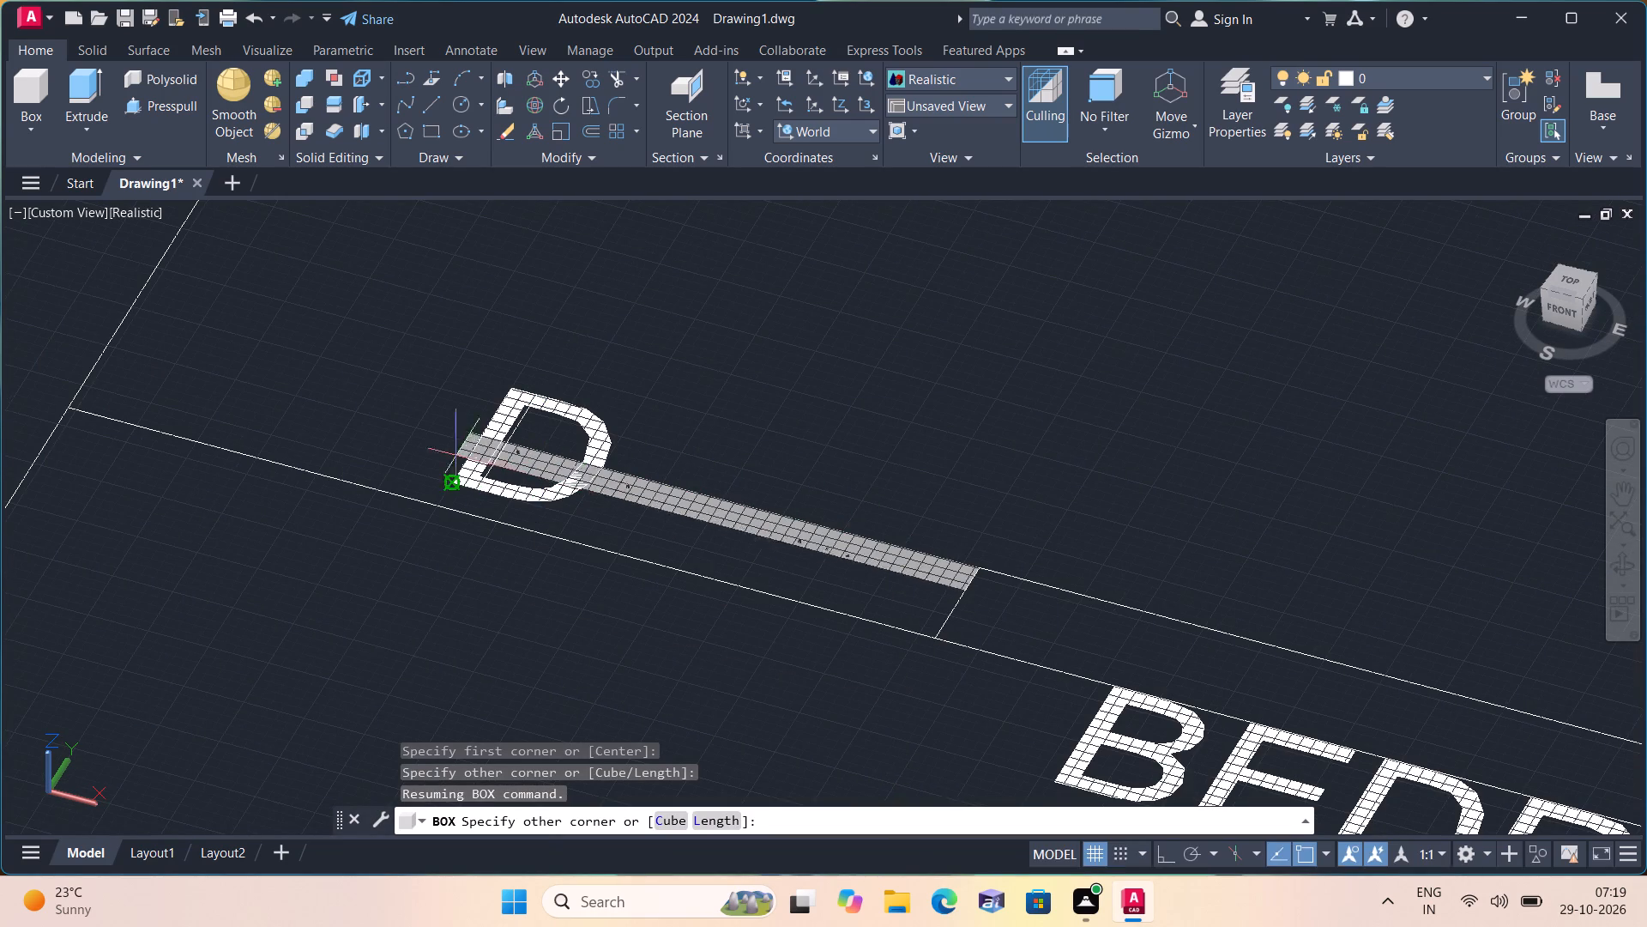
{"action": "scroll", "coordinate": [325, 428], "scroll_direction": "down", "scroll_amount": 1}
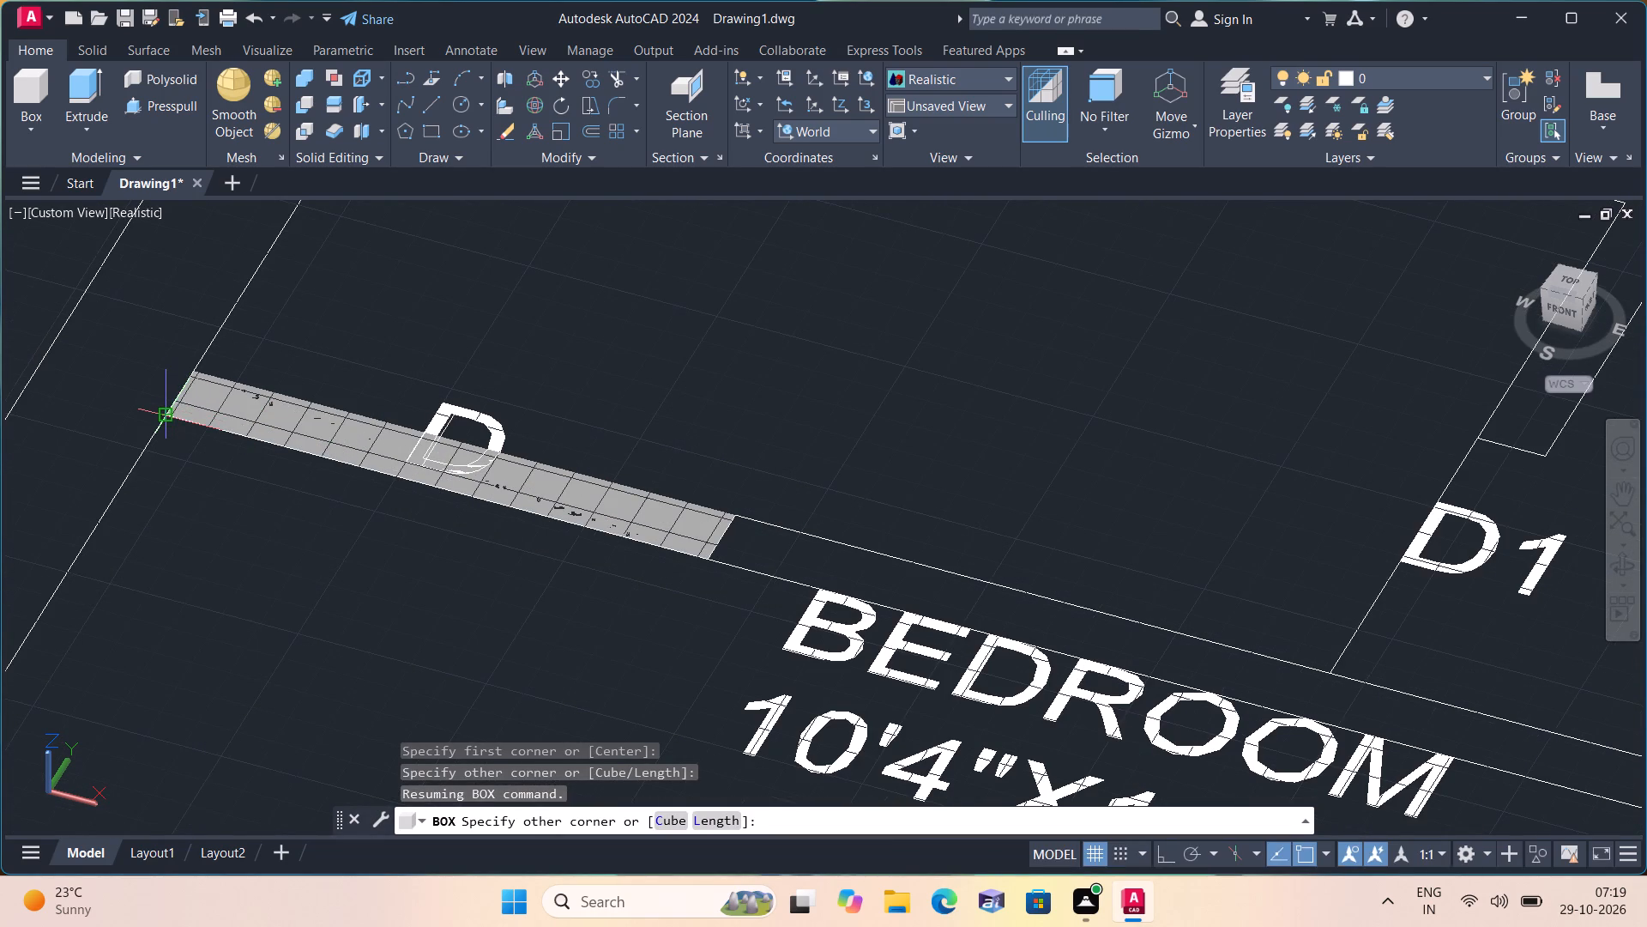
{"action": "left_click", "coordinate": [168, 413]}
{"action": "scroll", "coordinate": [214, 315], "scroll_direction": "down", "scroll_amount": 1}
{"action": "type", "text": "3'"}
{"action": "key", "text": "space"}
{"action": "scroll", "coordinate": [214, 315], "scroll_direction": "down", "scroll_amount": 2}
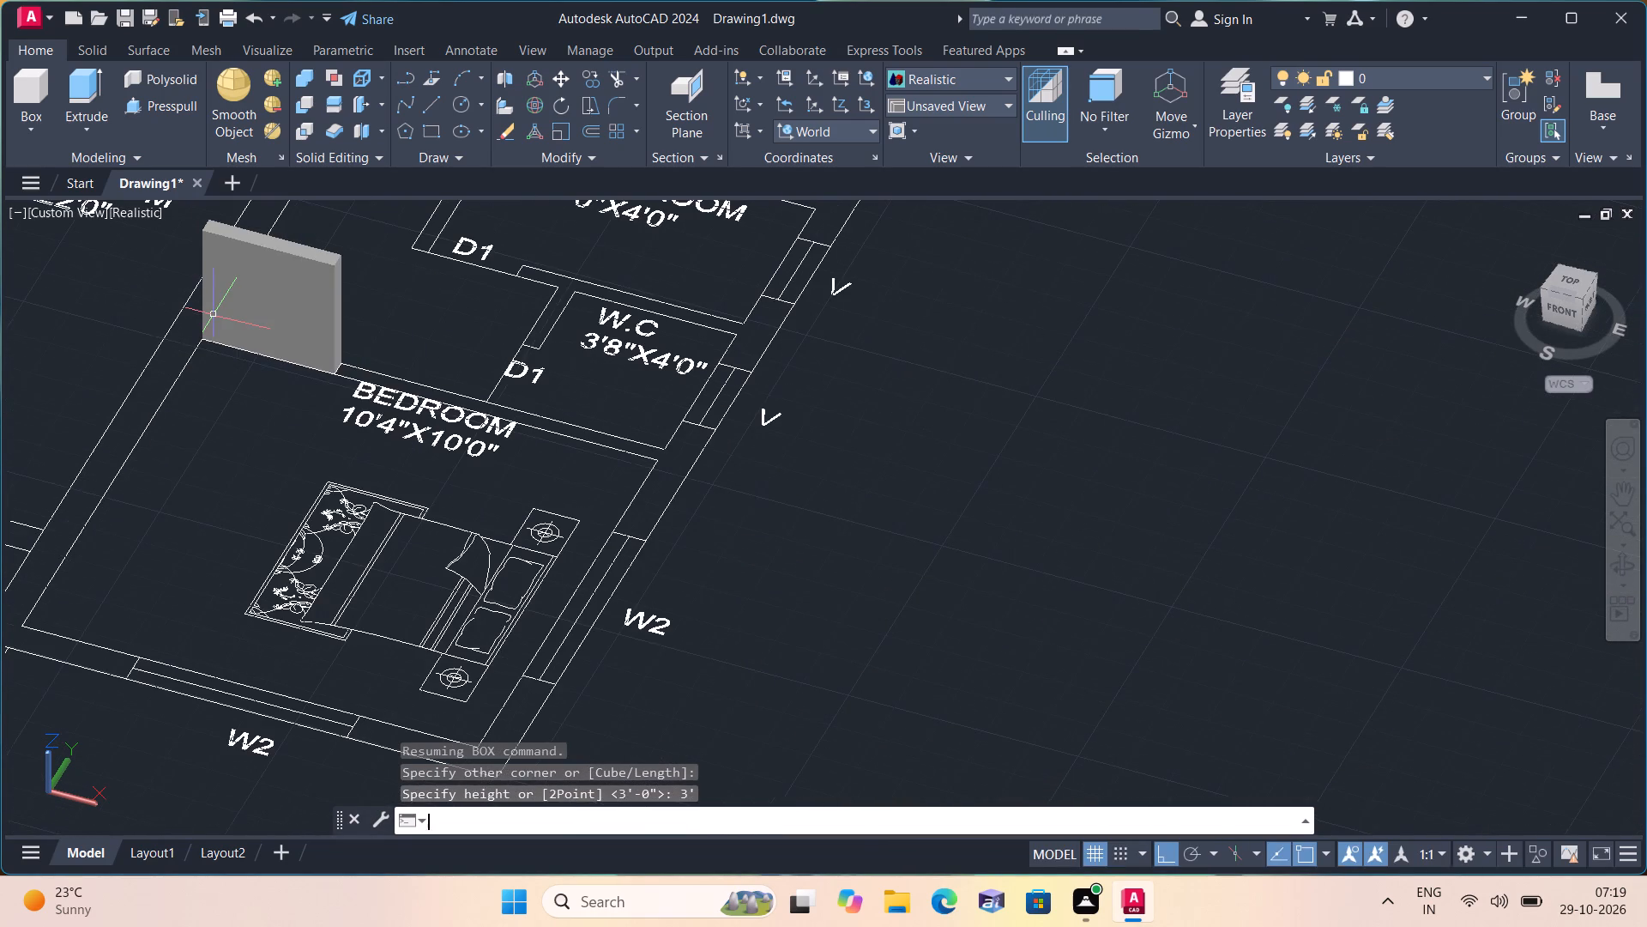
Move the box at that bedroom's D opening 7' straight up from its lower corner beside the wall end.
{"action": "middle_click_drag", "start_coordinate": [174, 368], "coordinate": [268, 395], "text": "shift"}
{"action": "scroll", "coordinate": [167, 355], "scroll_direction": "up", "scroll_amount": 1}
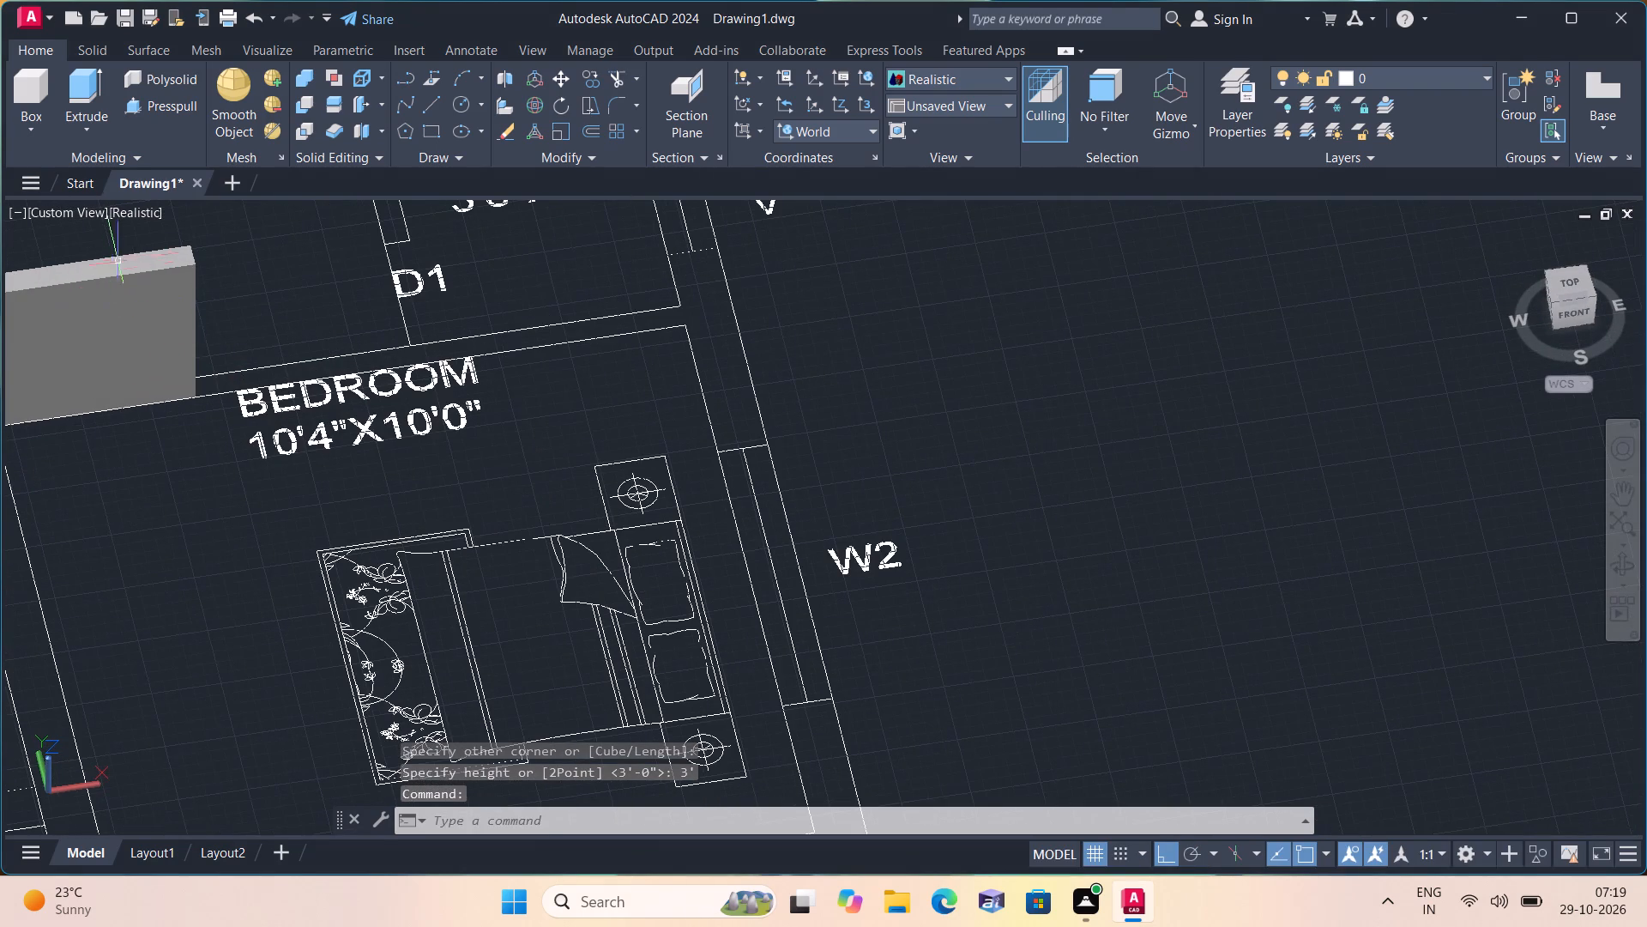
{"action": "left_click", "coordinate": [121, 276]}
{"action": "middle_click_drag", "start_coordinate": [144, 286], "coordinate": [463, 330]}
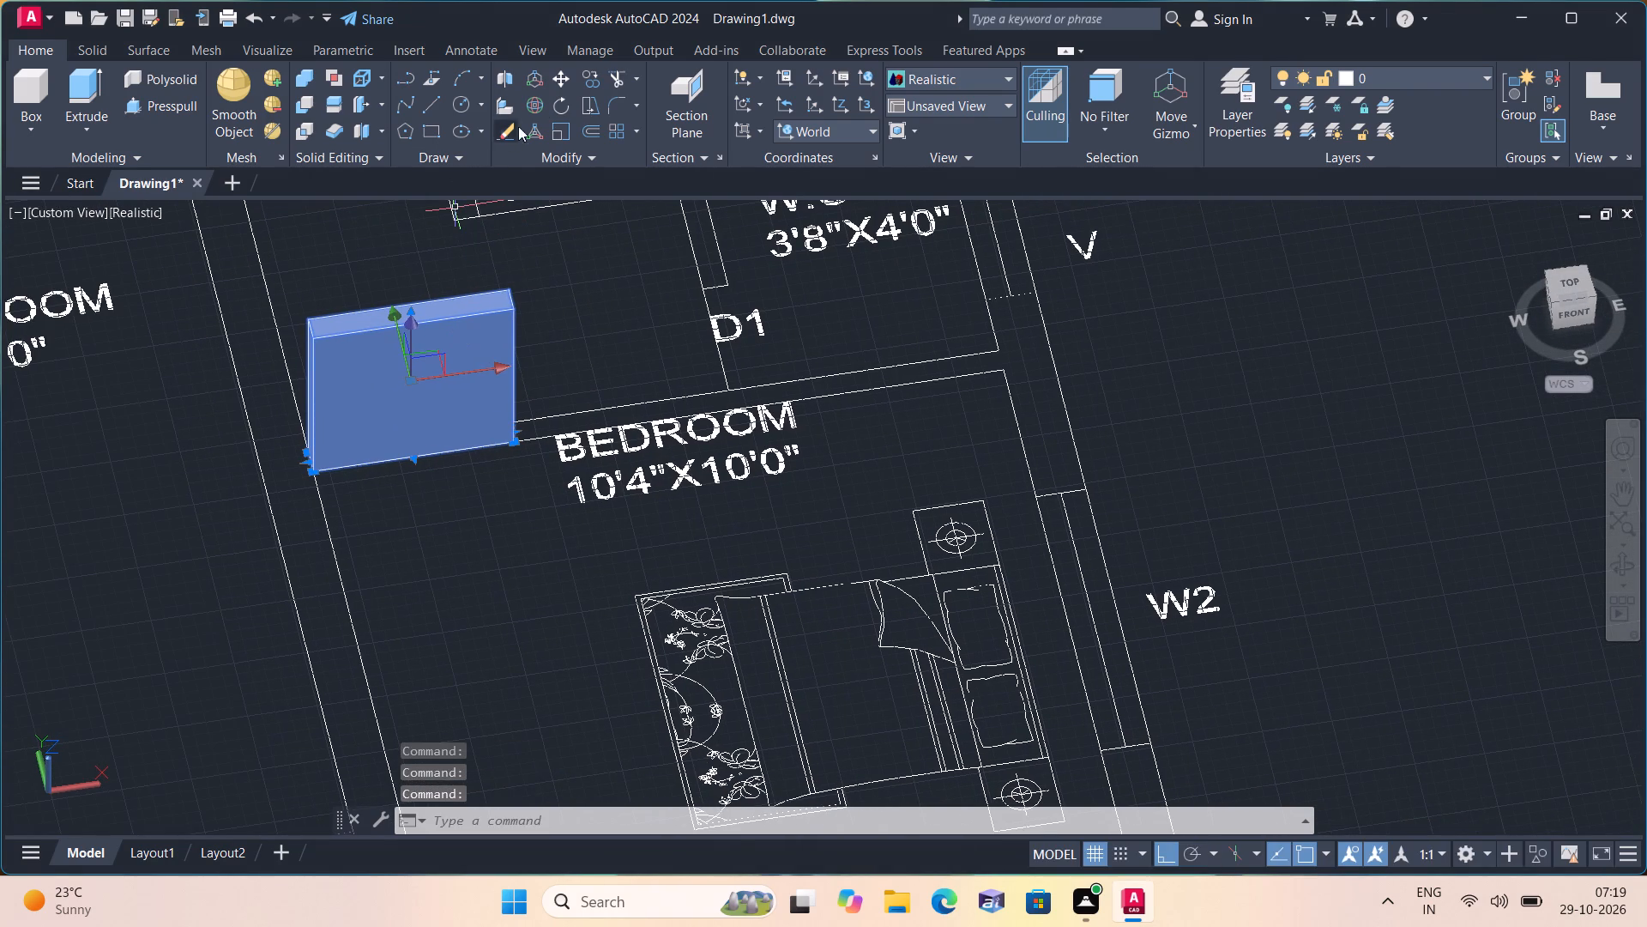
{"action": "left_click", "coordinate": [555, 76]}
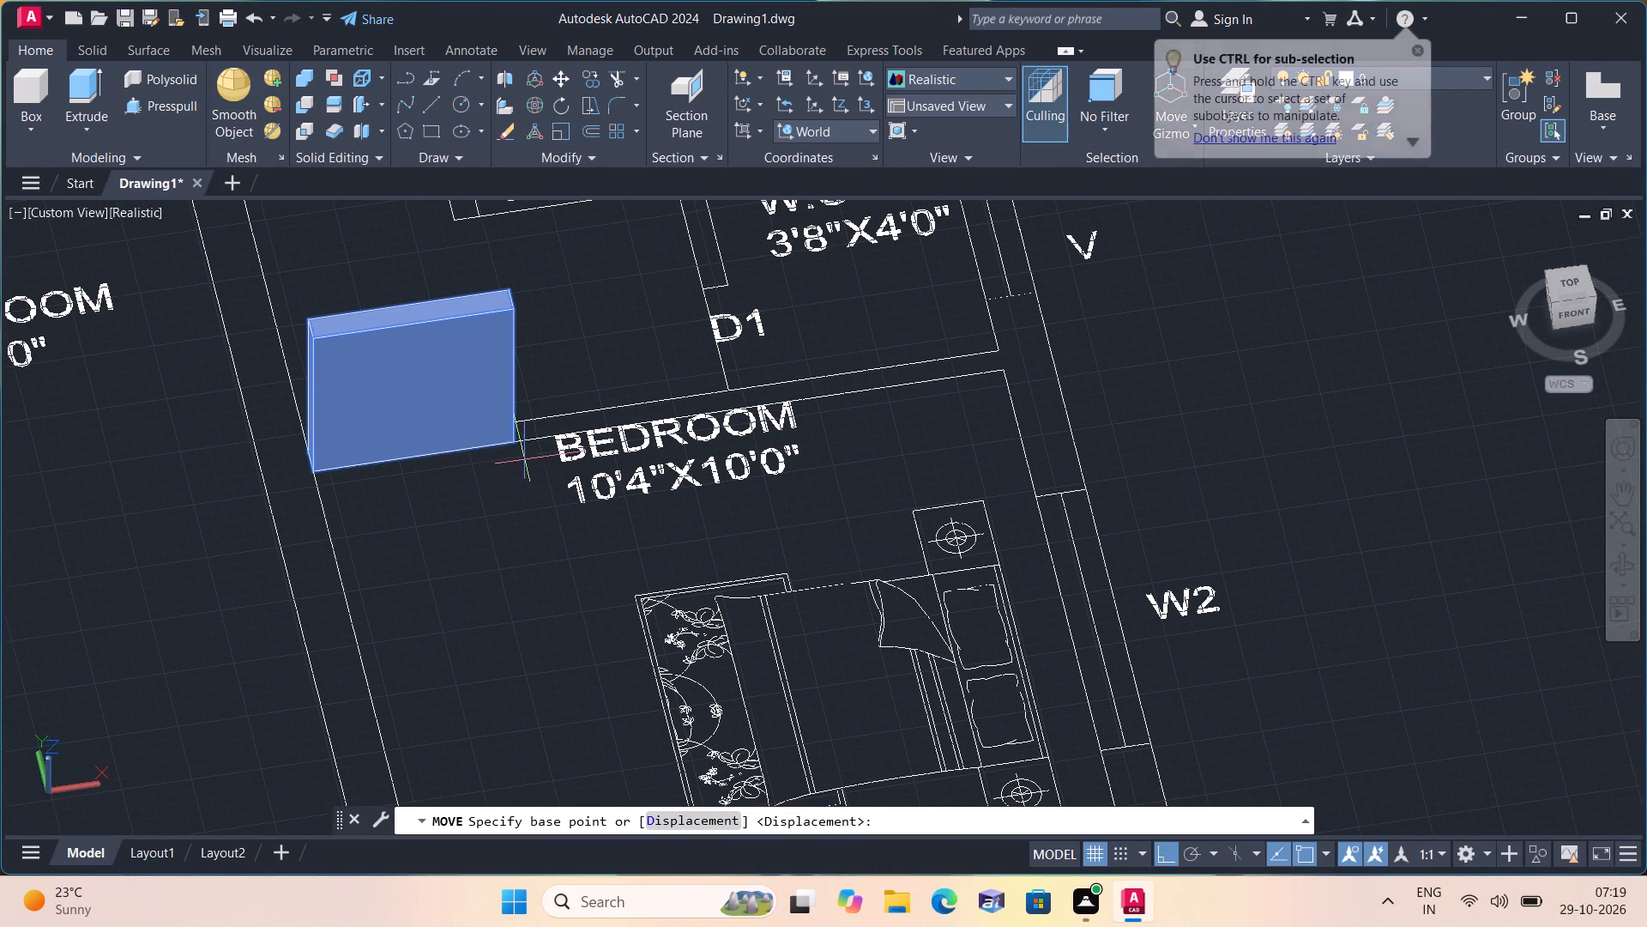
{"action": "left_click", "coordinate": [517, 446]}
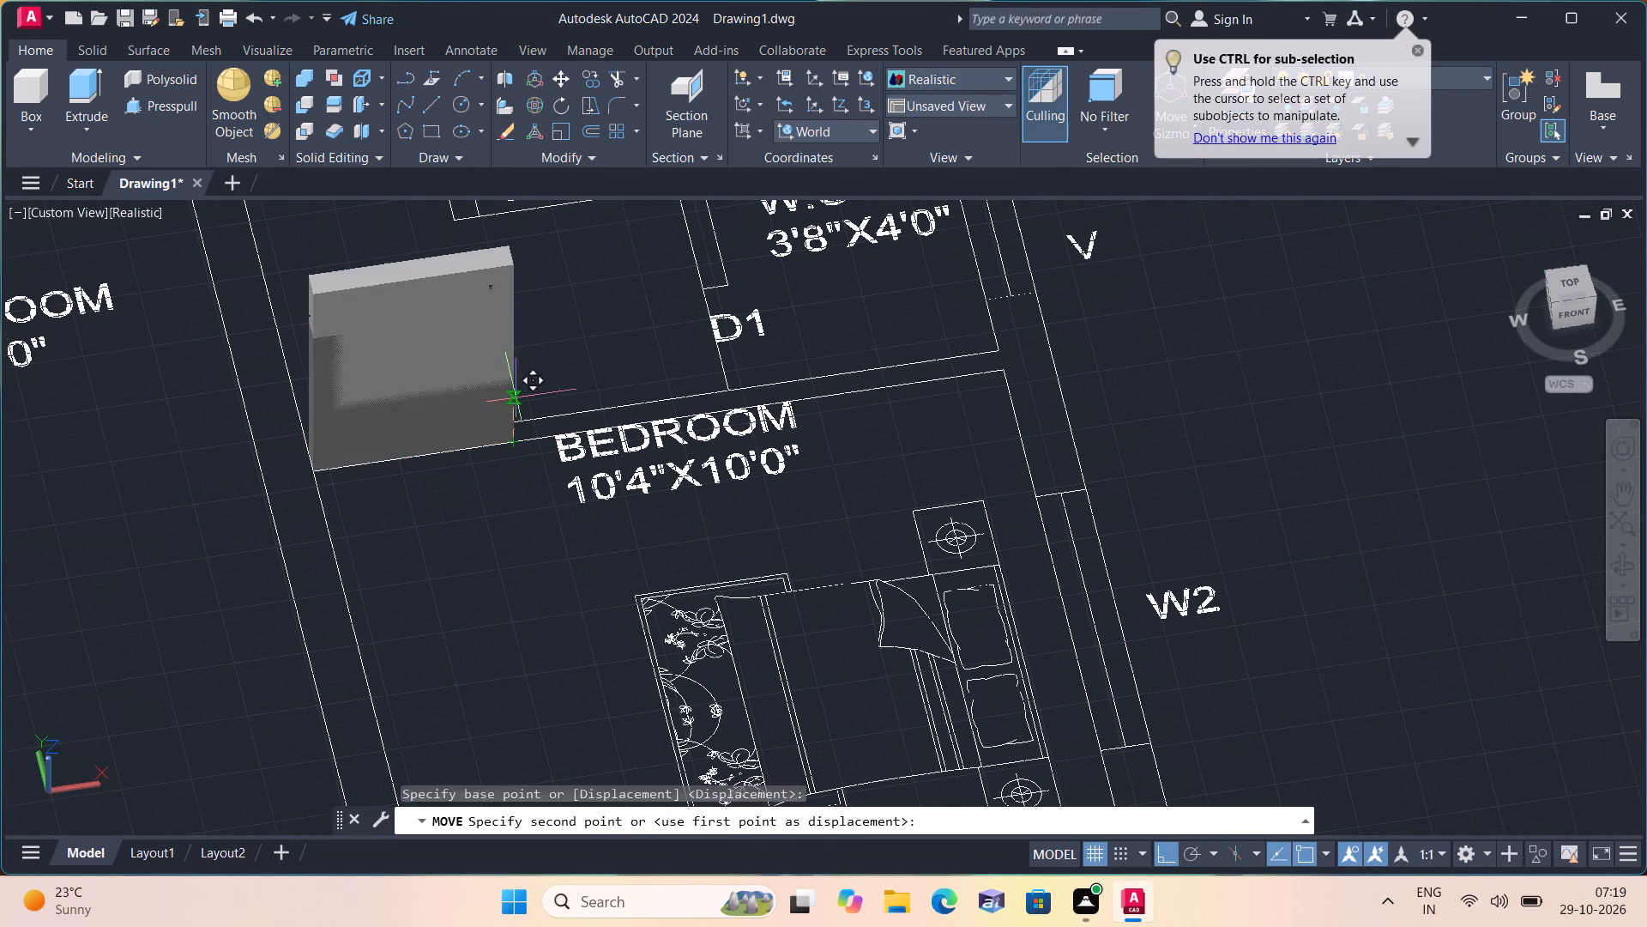
{"action": "type", "text": "7'"}
{"action": "key", "text": "space"}
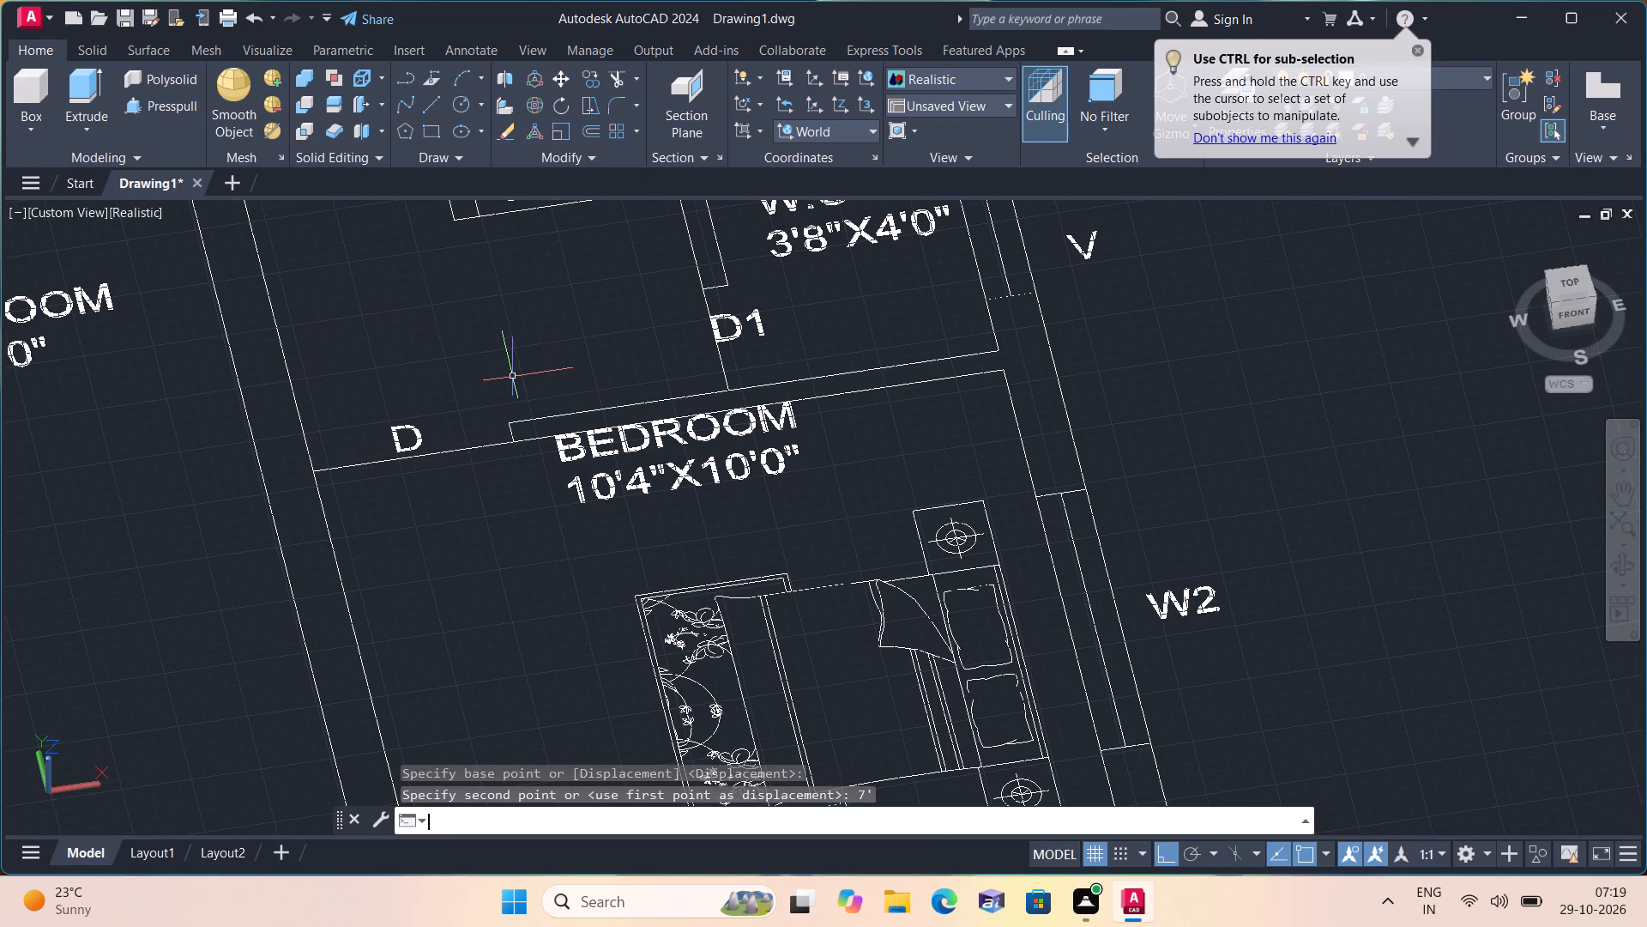
Draw a 3' high box across the W.C's D1 opening, from the wall end to the opposite corner at the bedroom wall.
{"action": "scroll", "coordinate": [703, 479], "scroll_direction": "down", "scroll_amount": 1}
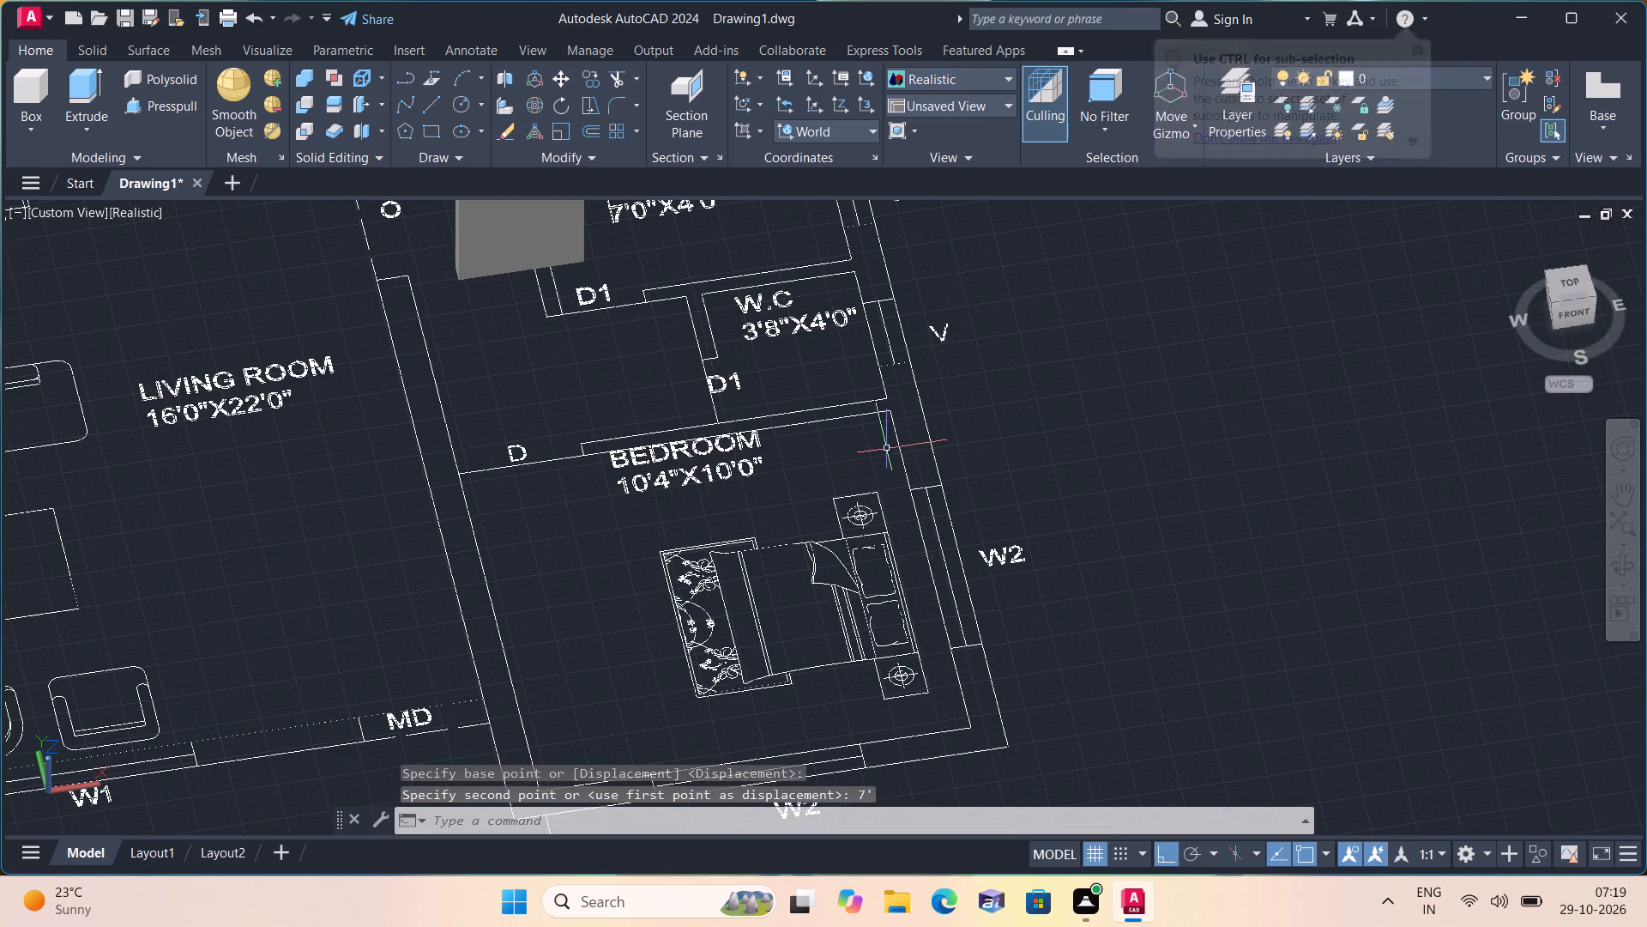
{"action": "scroll", "coordinate": [887, 449], "scroll_direction": "down", "scroll_amount": 1, "text": "shift"}
{"action": "middle_click_drag", "start_coordinate": [887, 449], "coordinate": [675, 465], "text": "shift"}
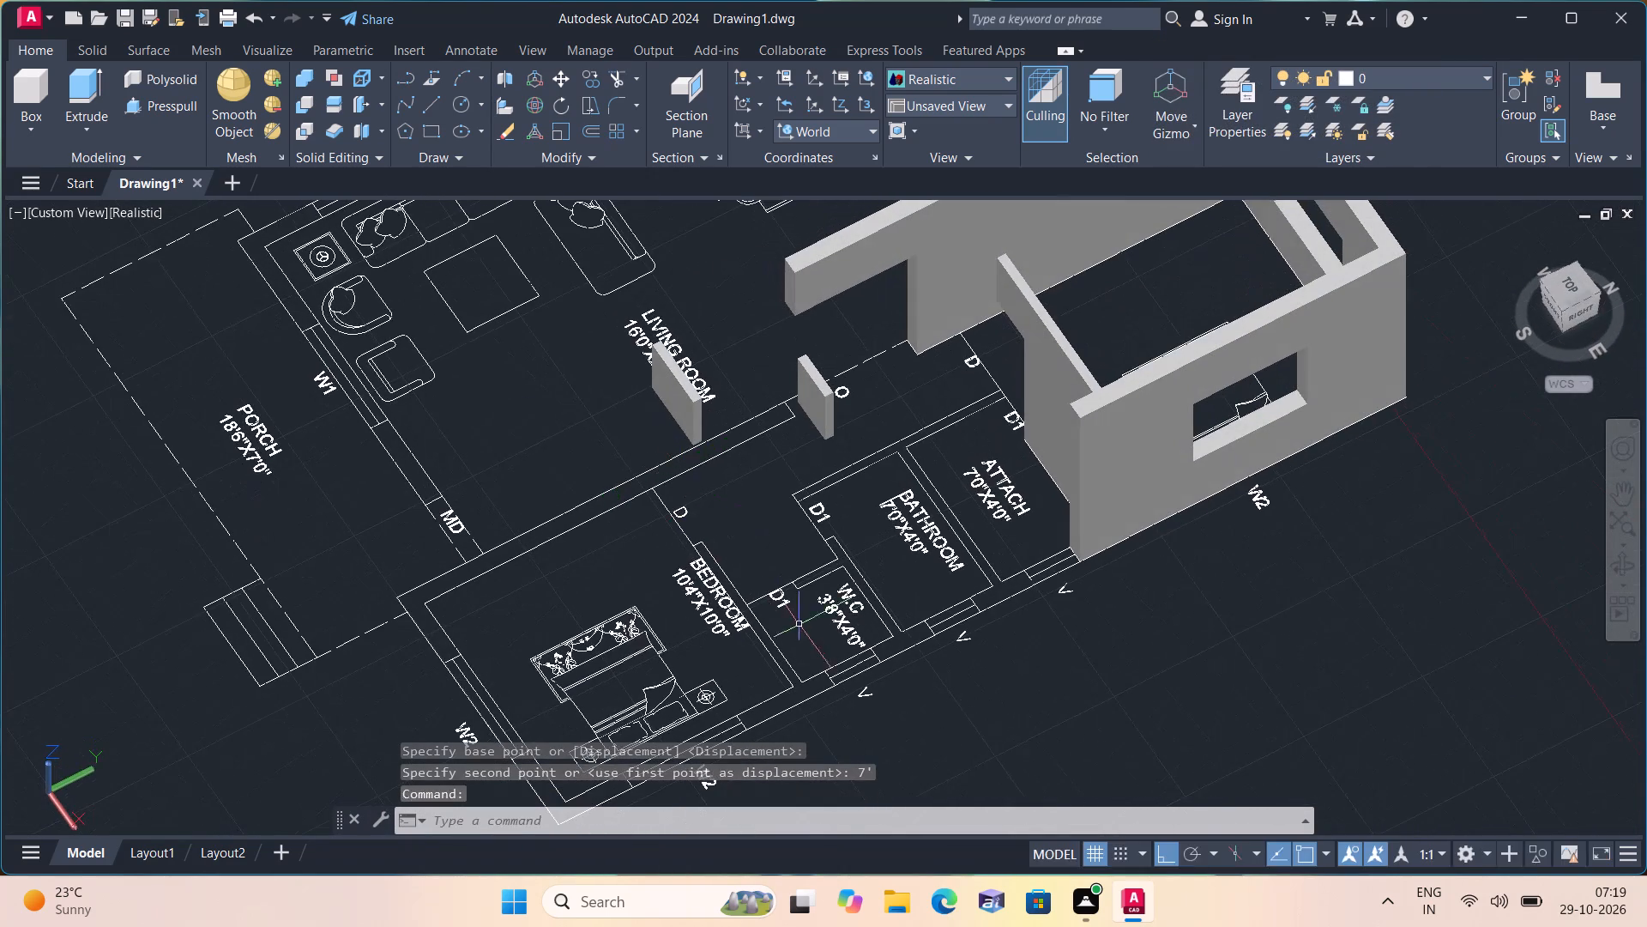
{"action": "scroll", "coordinate": [815, 635], "scroll_direction": "up", "scroll_amount": 4}
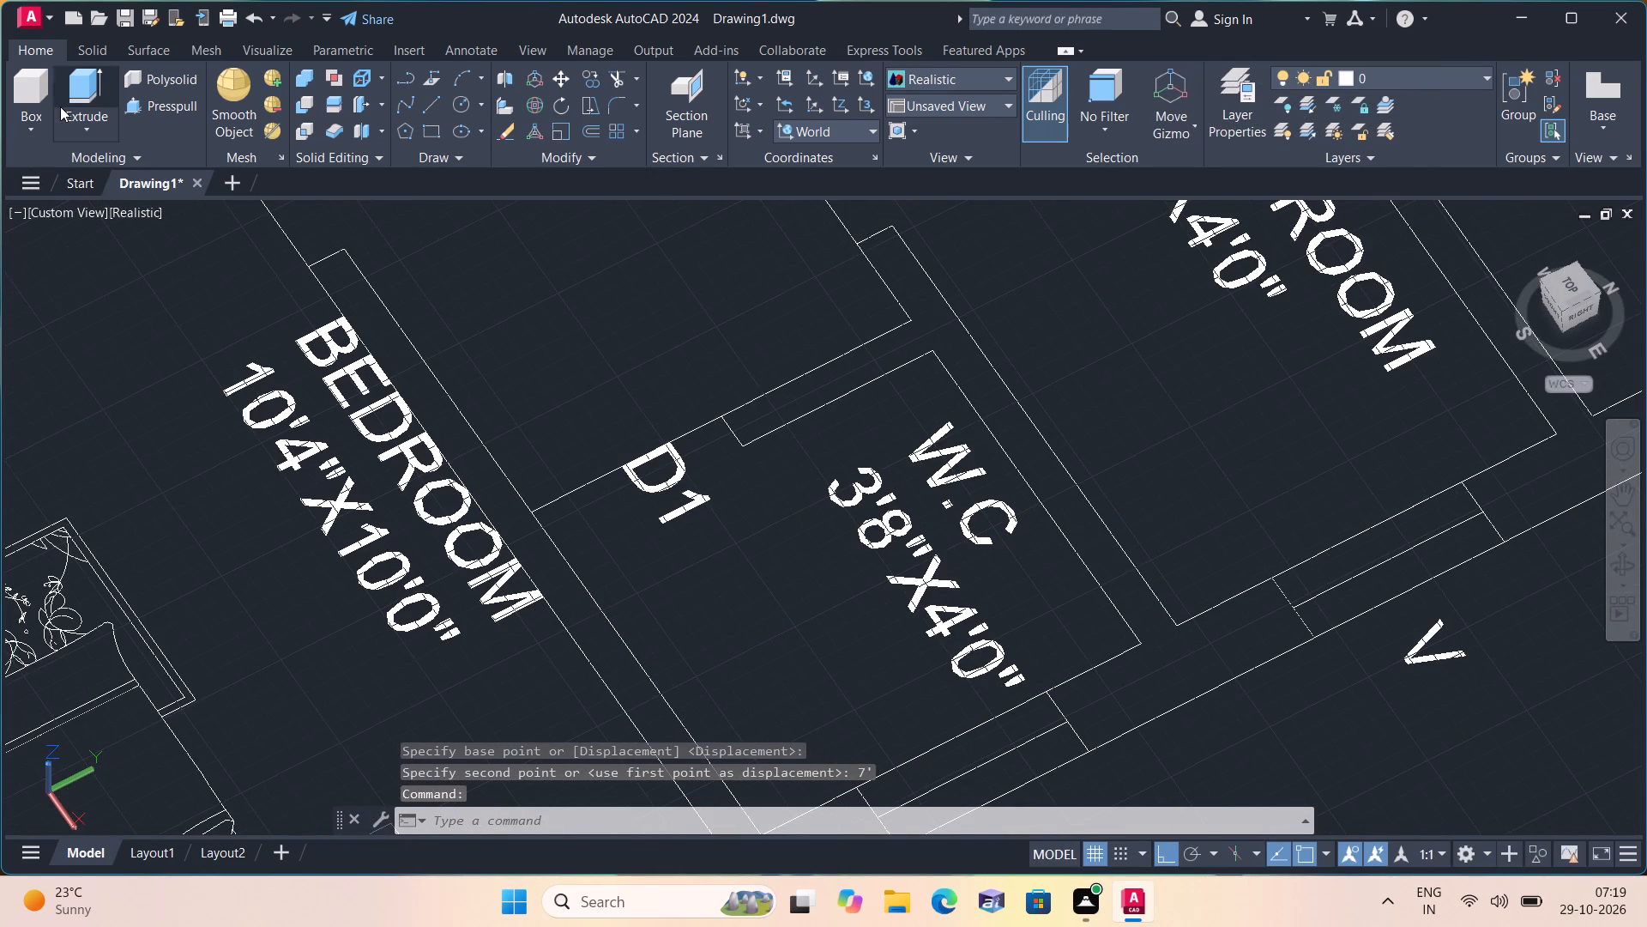
{"action": "left_click", "coordinate": [30, 130]}
{"action": "left_click", "coordinate": [51, 165]}
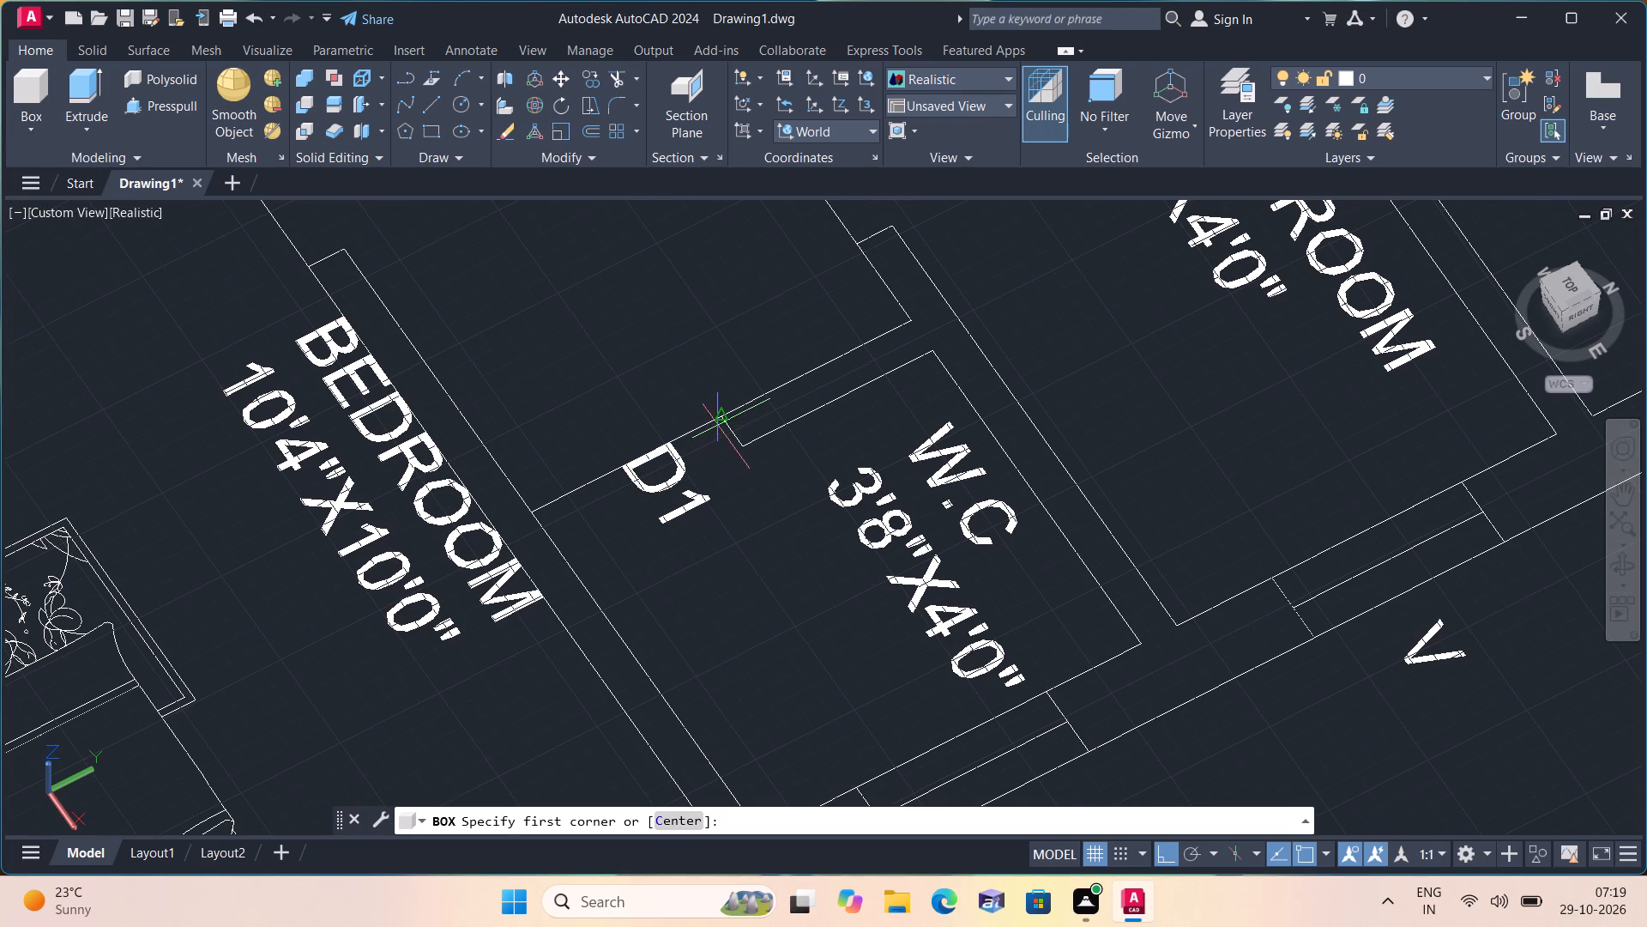
{"action": "scroll", "coordinate": [722, 417], "scroll_direction": "up", "scroll_amount": 2}
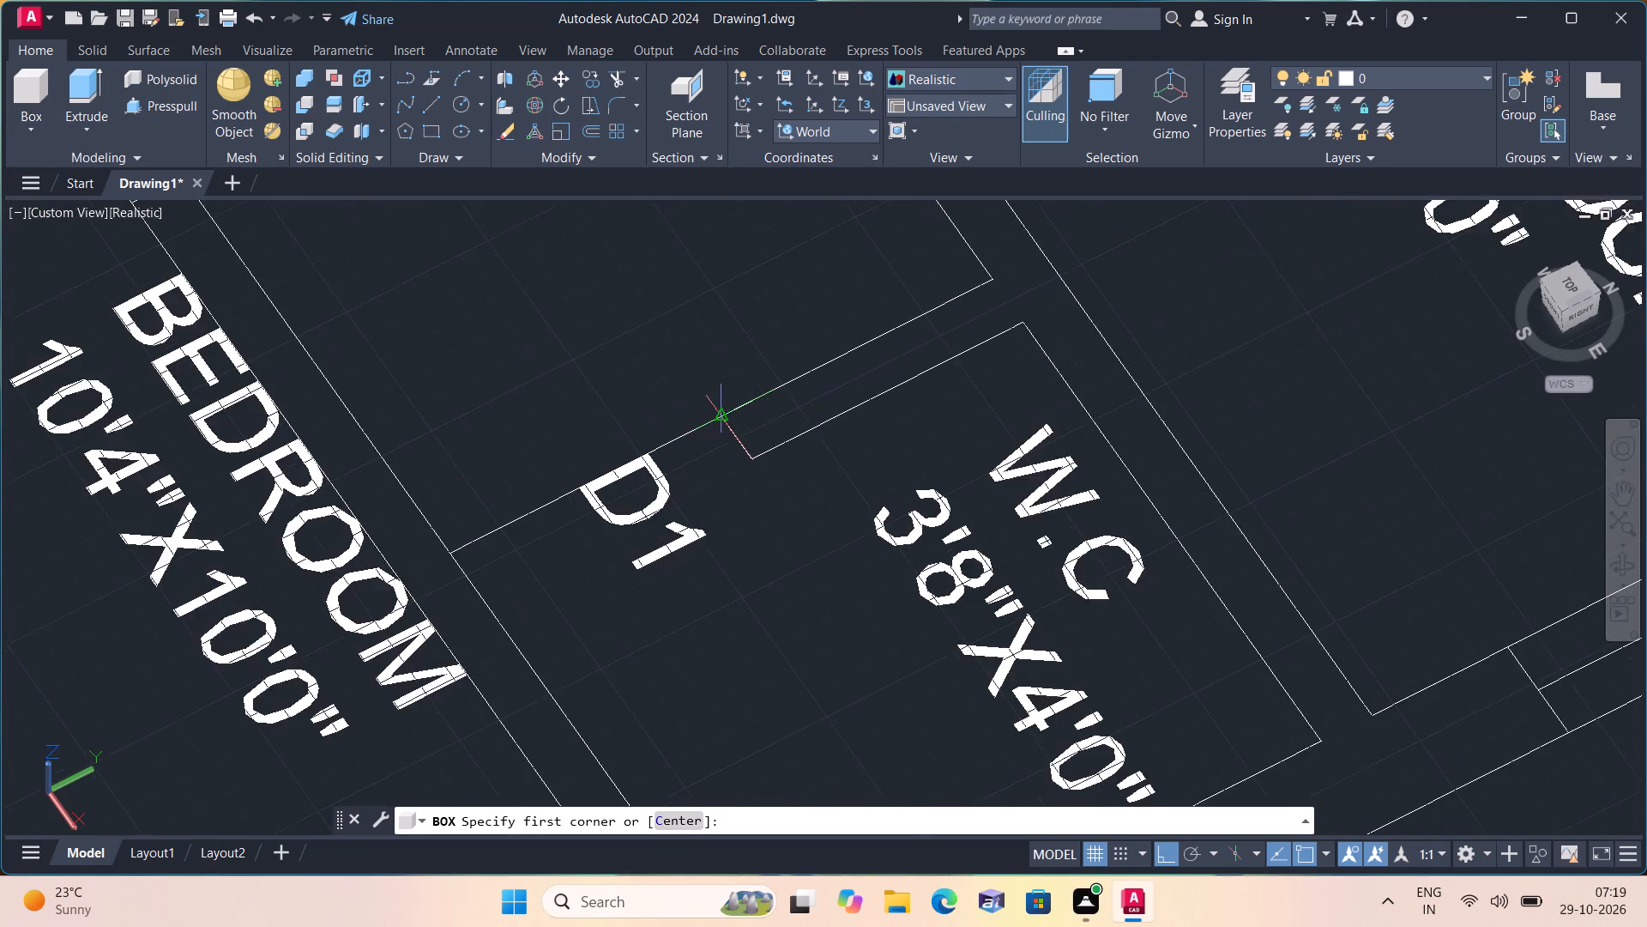
{"action": "scroll", "coordinate": [722, 417], "scroll_direction": "up", "scroll_amount": 6}
{"action": "middle_click_drag", "start_coordinate": [952, 740], "coordinate": [943, 654]}
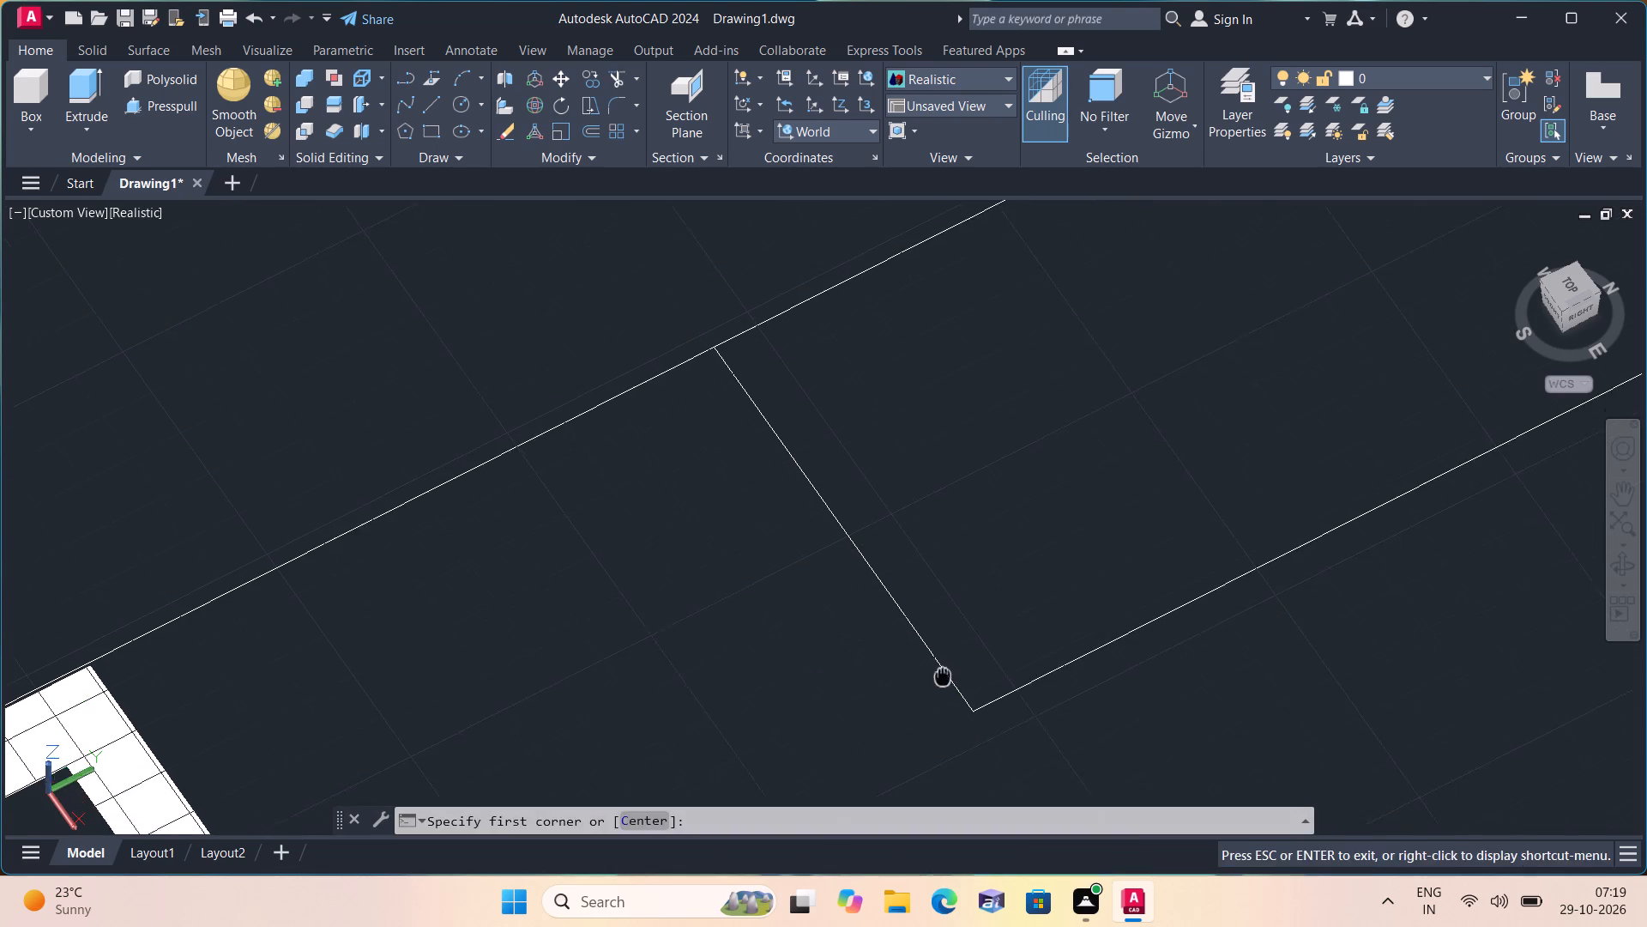
{"action": "middle_click_drag", "start_coordinate": [943, 654], "coordinate": [943, 637]}
{"action": "left_click", "coordinate": [972, 674]}
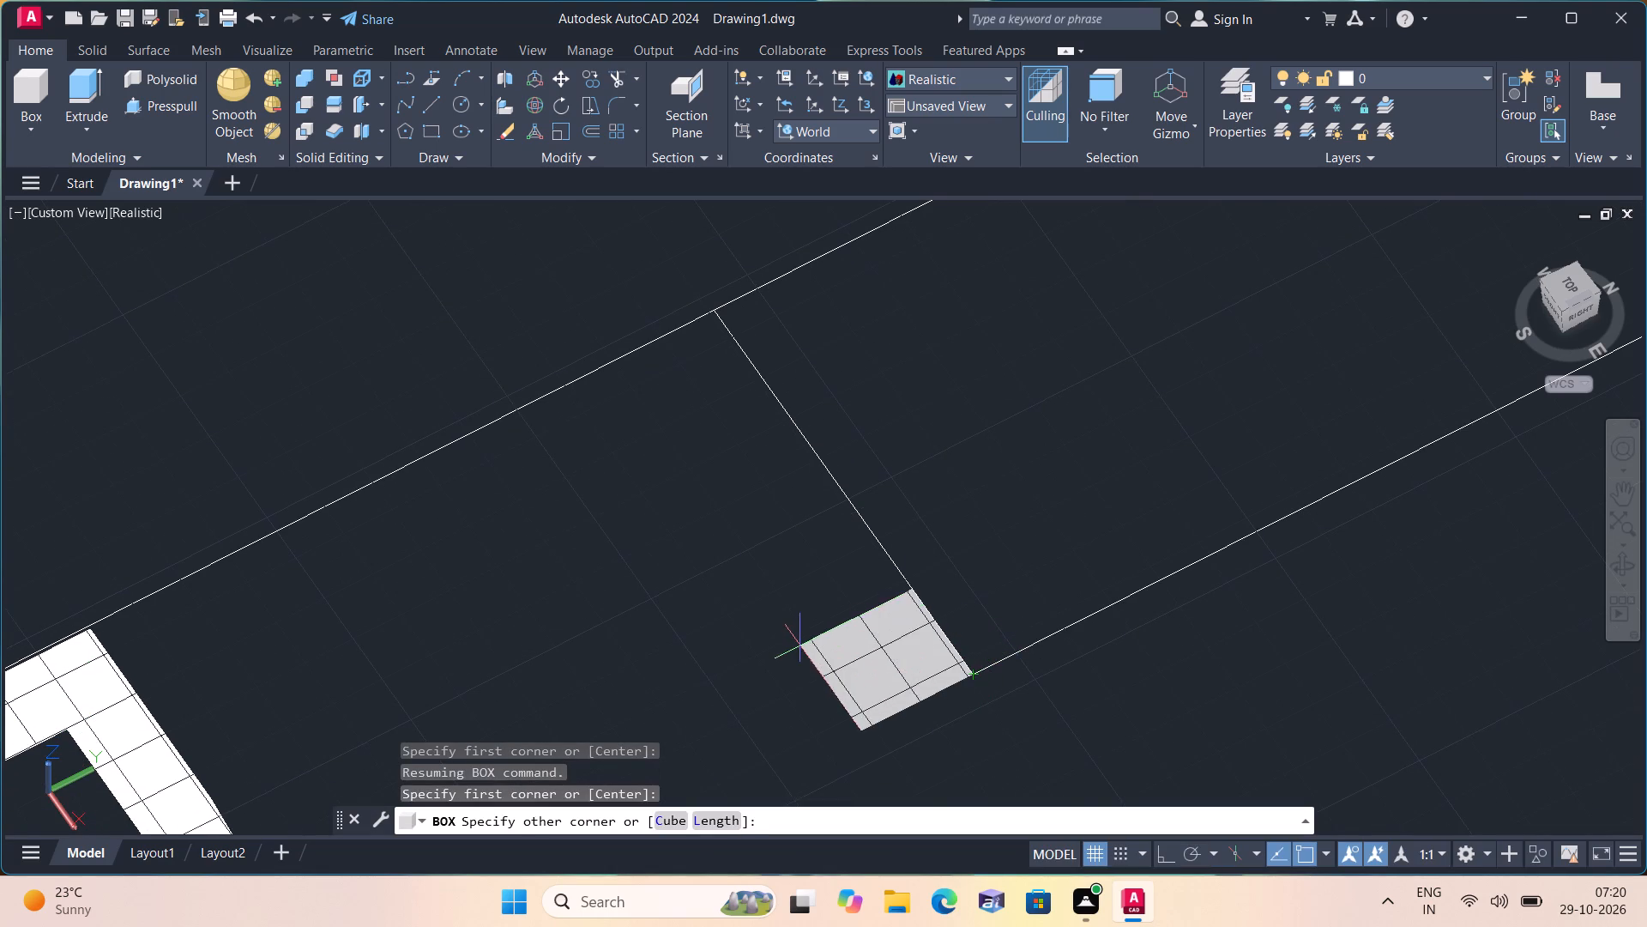
{"action": "scroll", "coordinate": [762, 643], "scroll_direction": "down", "scroll_amount": 2}
{"action": "middle_click_drag", "start_coordinate": [764, 448], "coordinate": [873, 331]}
{"action": "middle_click_drag", "start_coordinate": [437, 574], "coordinate": [811, 343]}
{"action": "scroll", "coordinate": [756, 379], "scroll_direction": "down", "scroll_amount": 1}
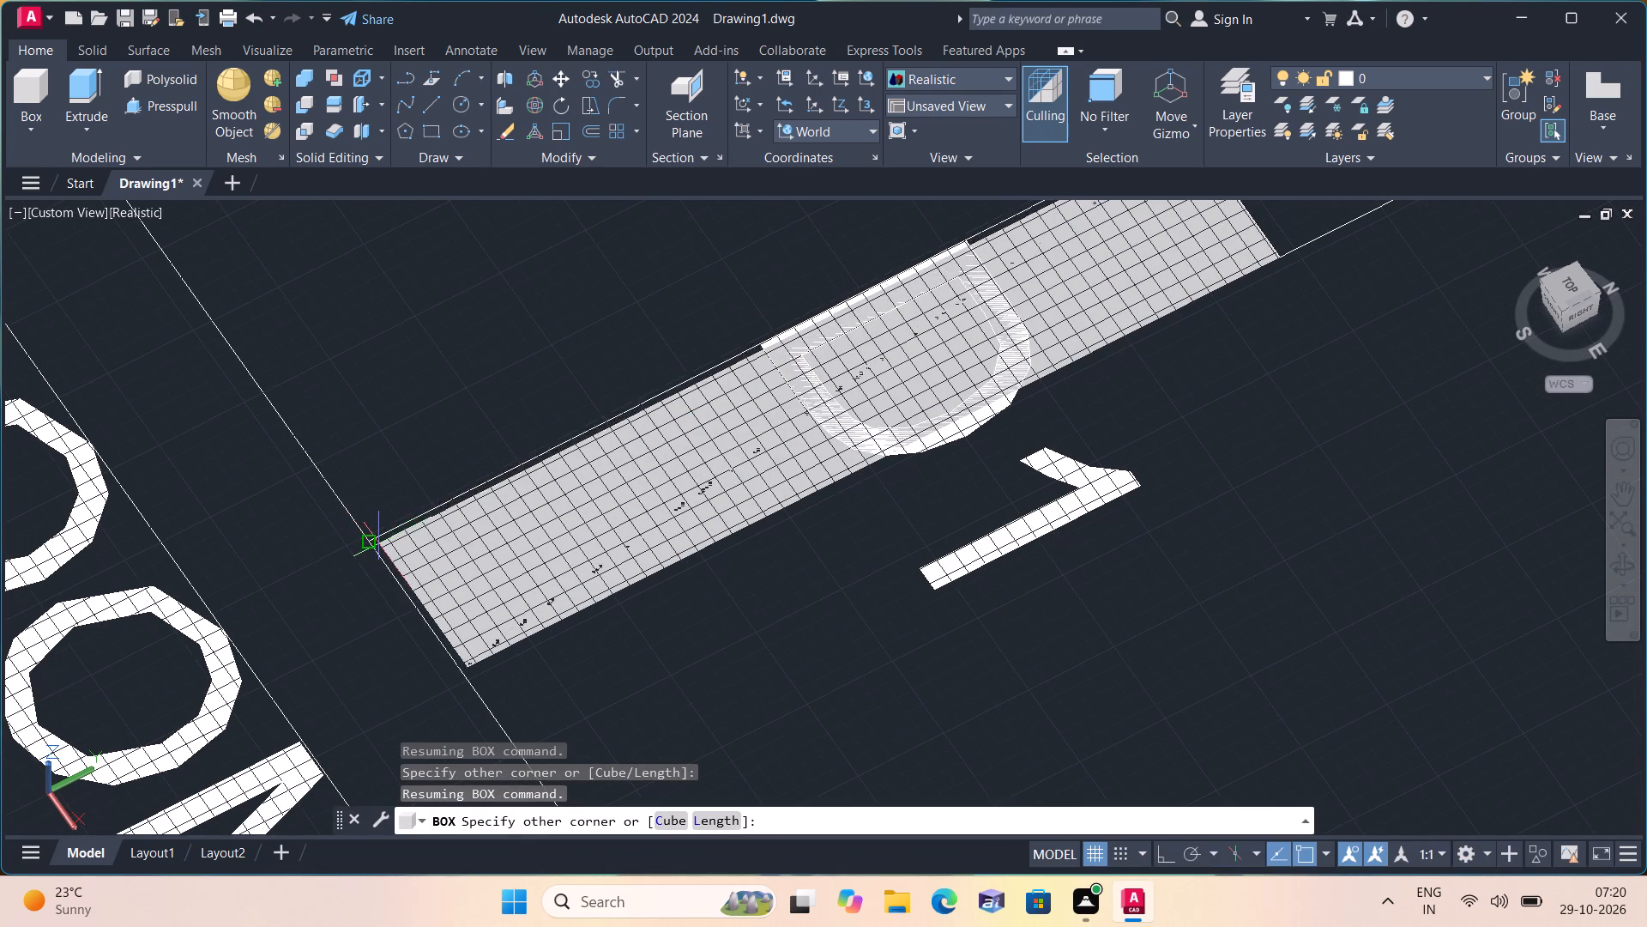
{"action": "scroll", "coordinate": [379, 543], "scroll_direction": "up", "scroll_amount": 3}
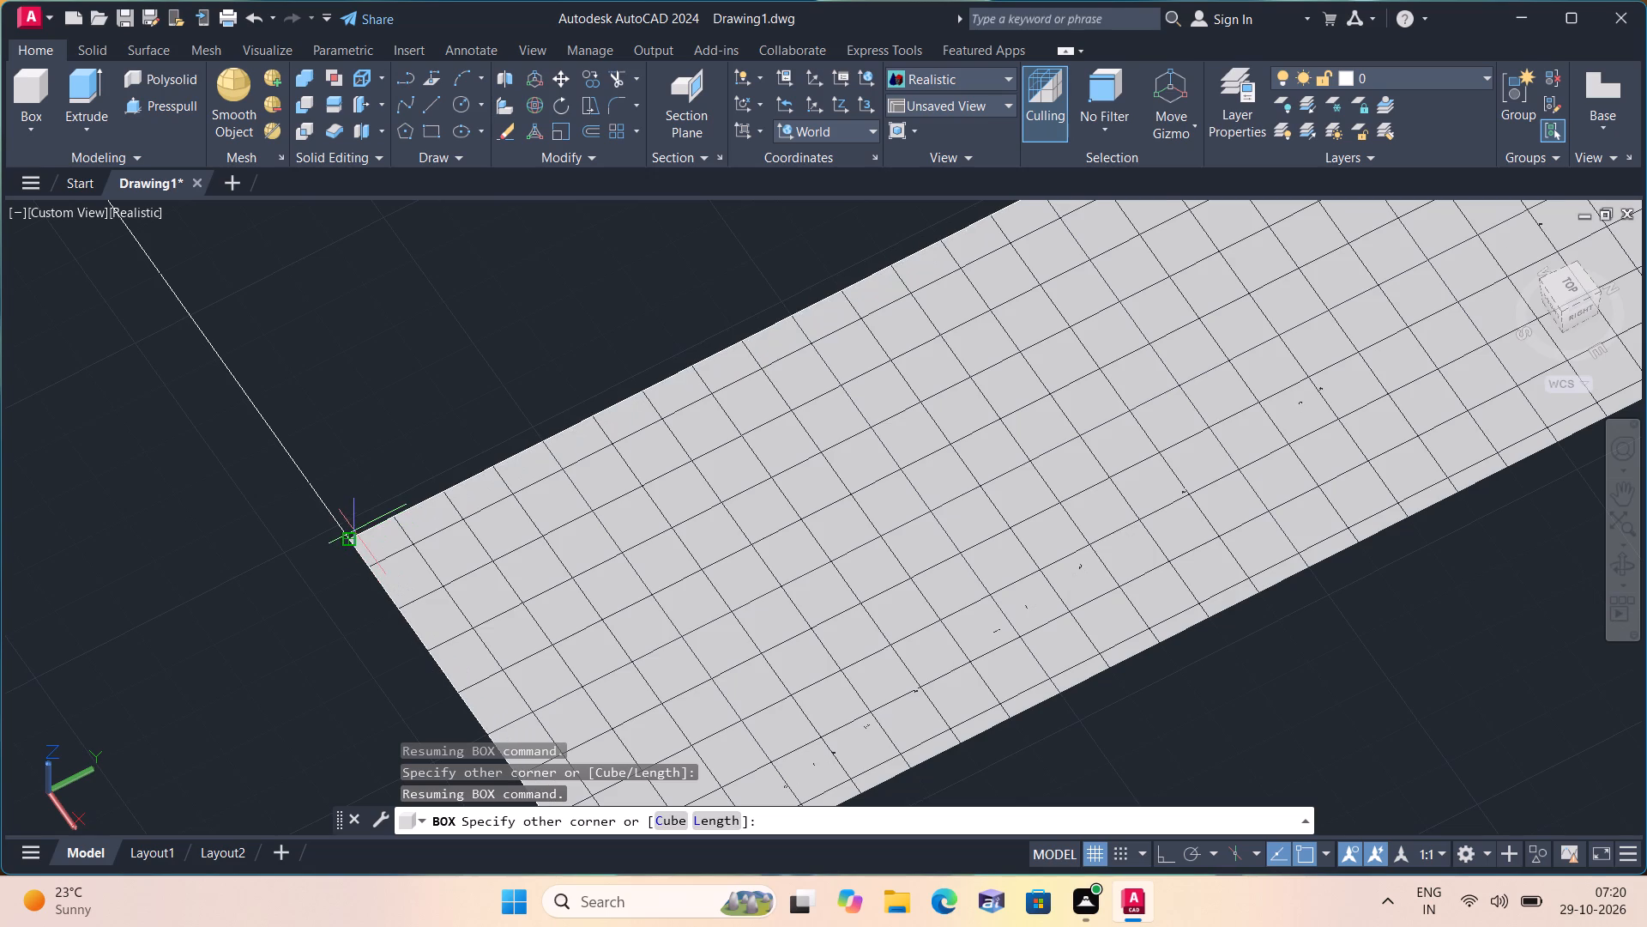
{"action": "scroll", "coordinate": [352, 534], "scroll_direction": "up", "scroll_amount": 2}
{"action": "left_click", "coordinate": [349, 536]}
{"action": "scroll", "coordinate": [353, 516], "scroll_direction": "down", "scroll_amount": 6}
{"action": "type", "text": "3'"}
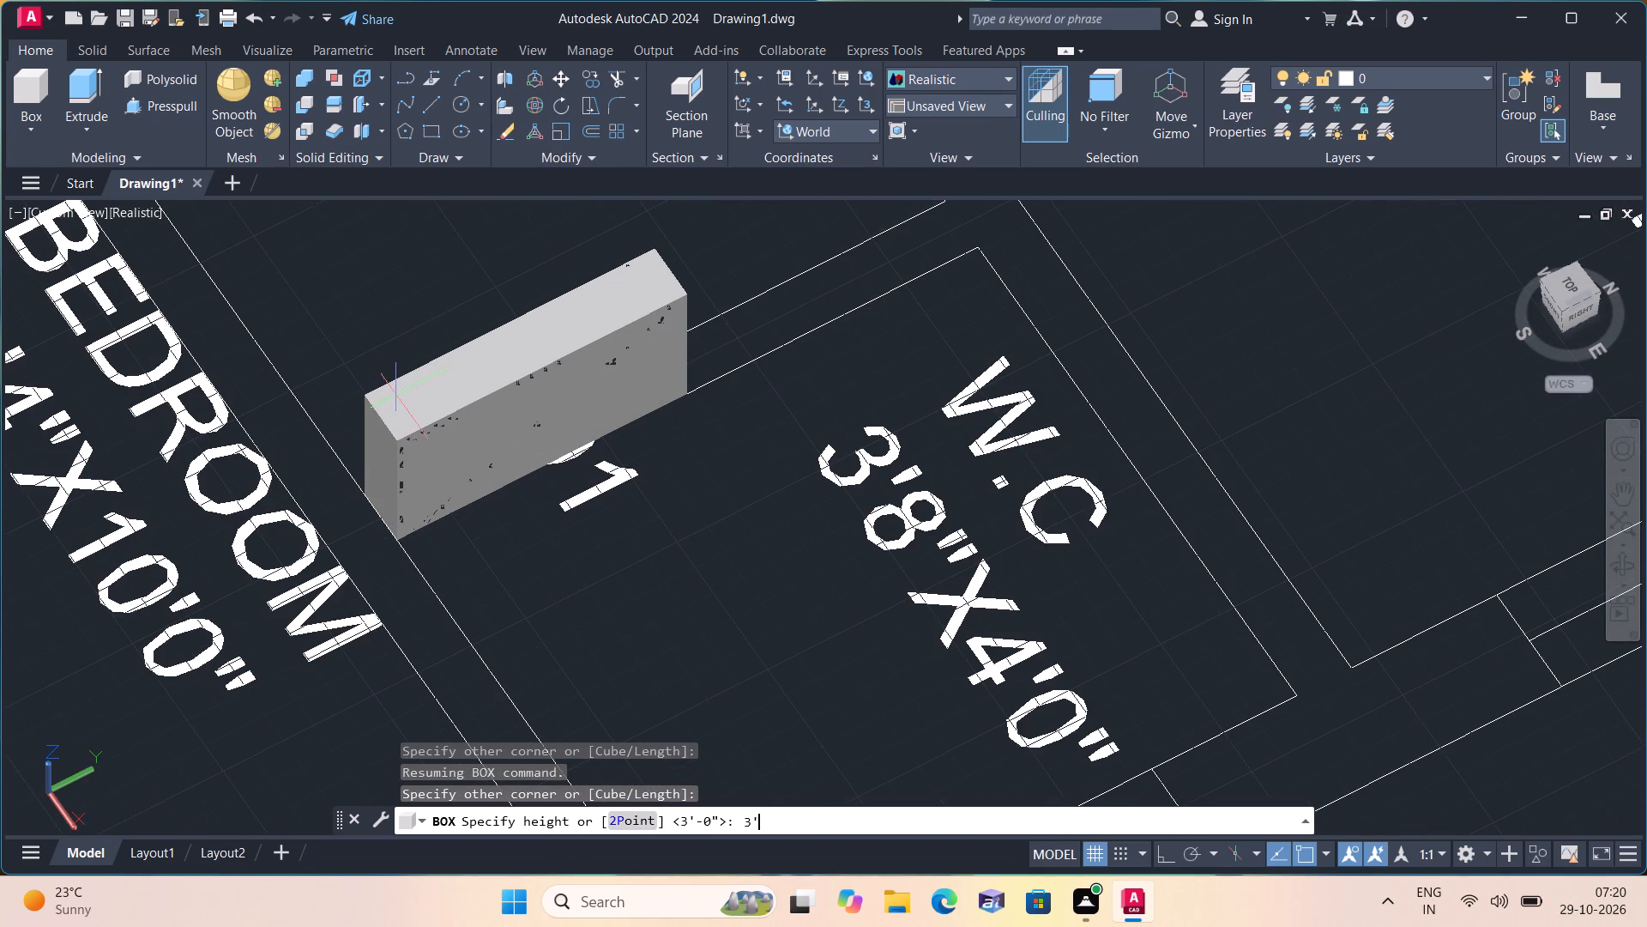
{"action": "key", "text": "space"}
{"action": "key", "text": "Escape"}
Move the box at the W.C's D1 opening 7' straight up from its lower corner at the W.C wall end.
{"action": "scroll", "coordinate": [407, 391], "scroll_direction": "down", "scroll_amount": 1}
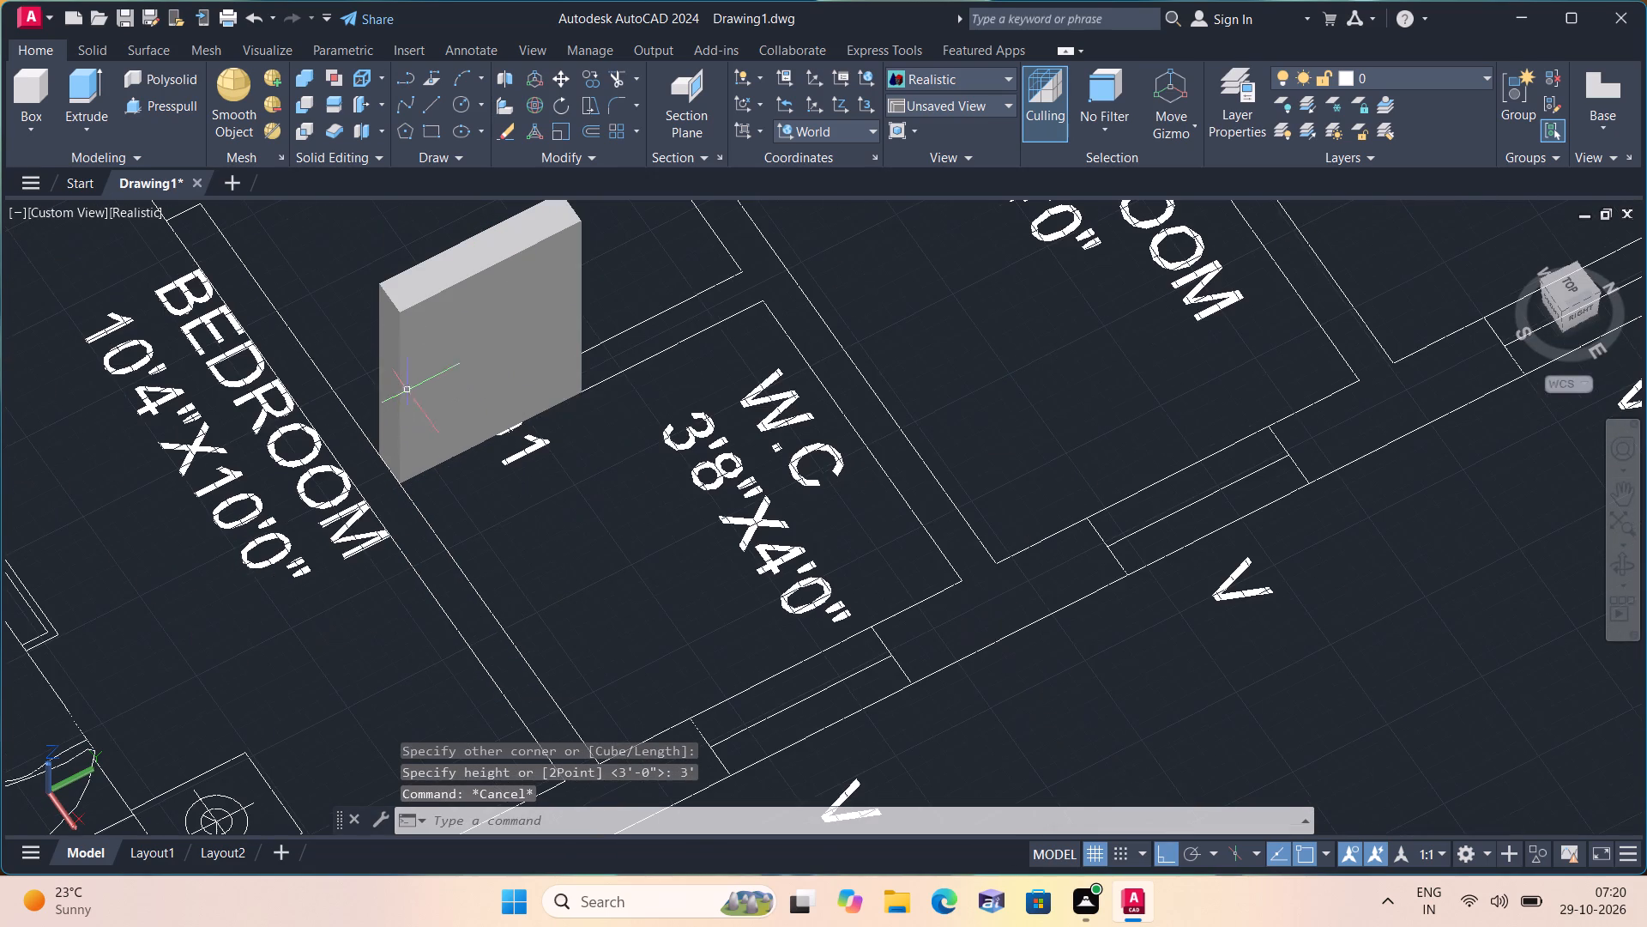
{"action": "middle_click_drag", "start_coordinate": [681, 526], "coordinate": [541, 472], "text": "shift"}
{"action": "scroll", "coordinate": [591, 551], "scroll_direction": "down", "scroll_amount": 1, "text": "shift"}
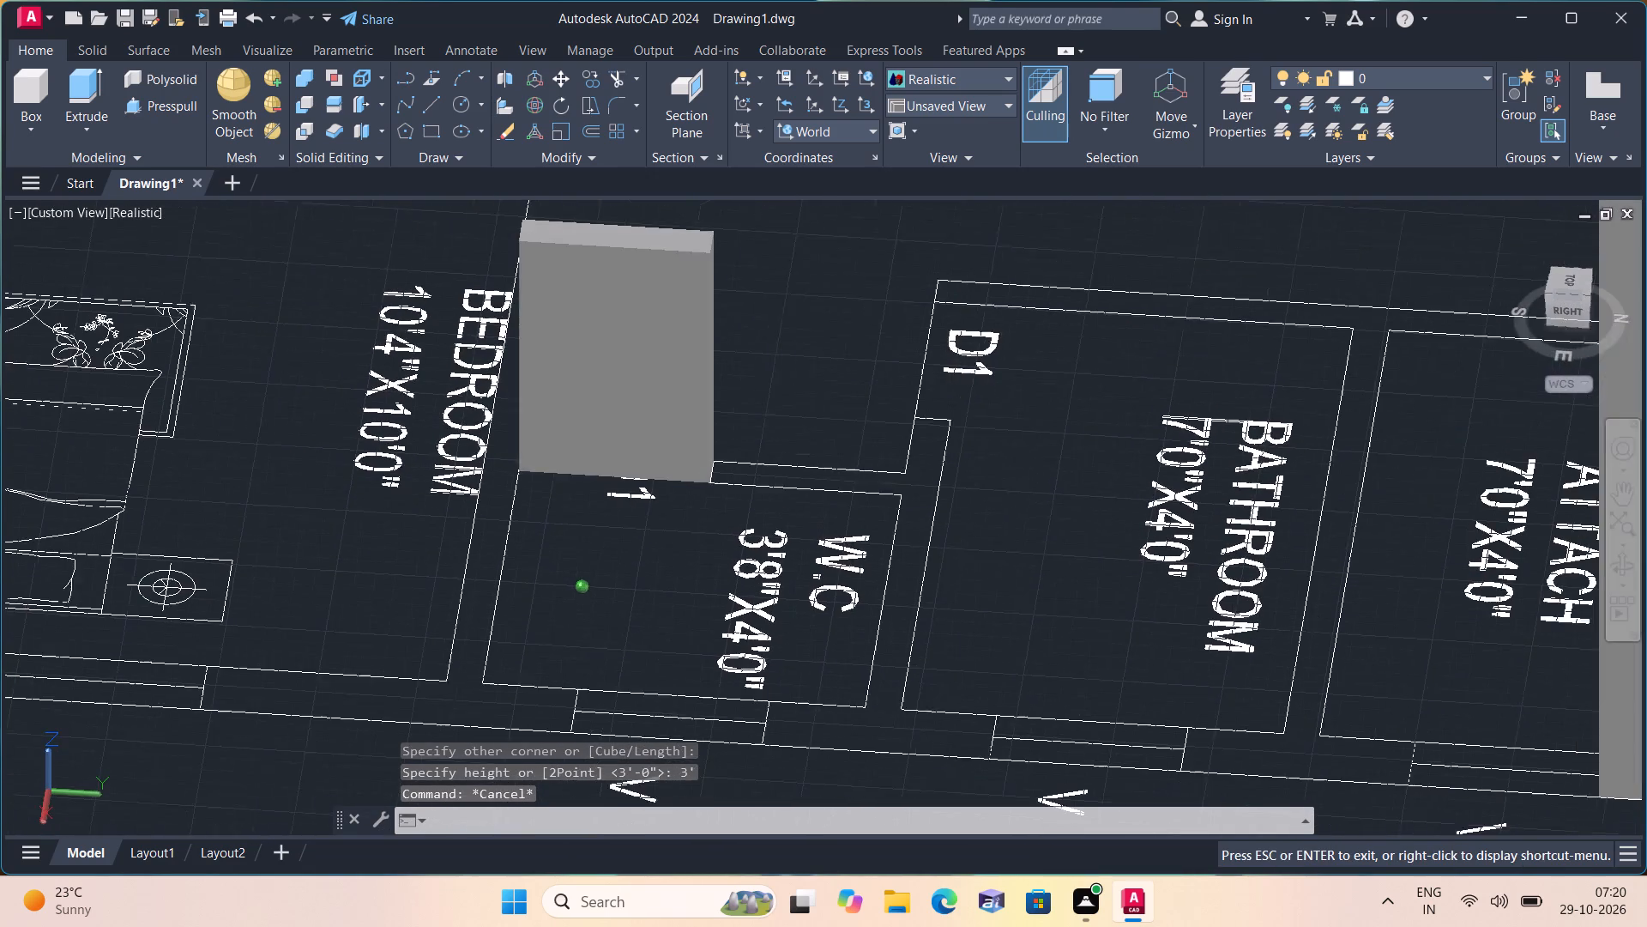
{"action": "middle_click_drag", "start_coordinate": [541, 472], "coordinate": [541, 470], "text": "shift"}
{"action": "middle_click_drag", "start_coordinate": [570, 415], "coordinate": [619, 510]}
{"action": "scroll", "coordinate": [619, 510], "scroll_direction": "up", "scroll_amount": 1}
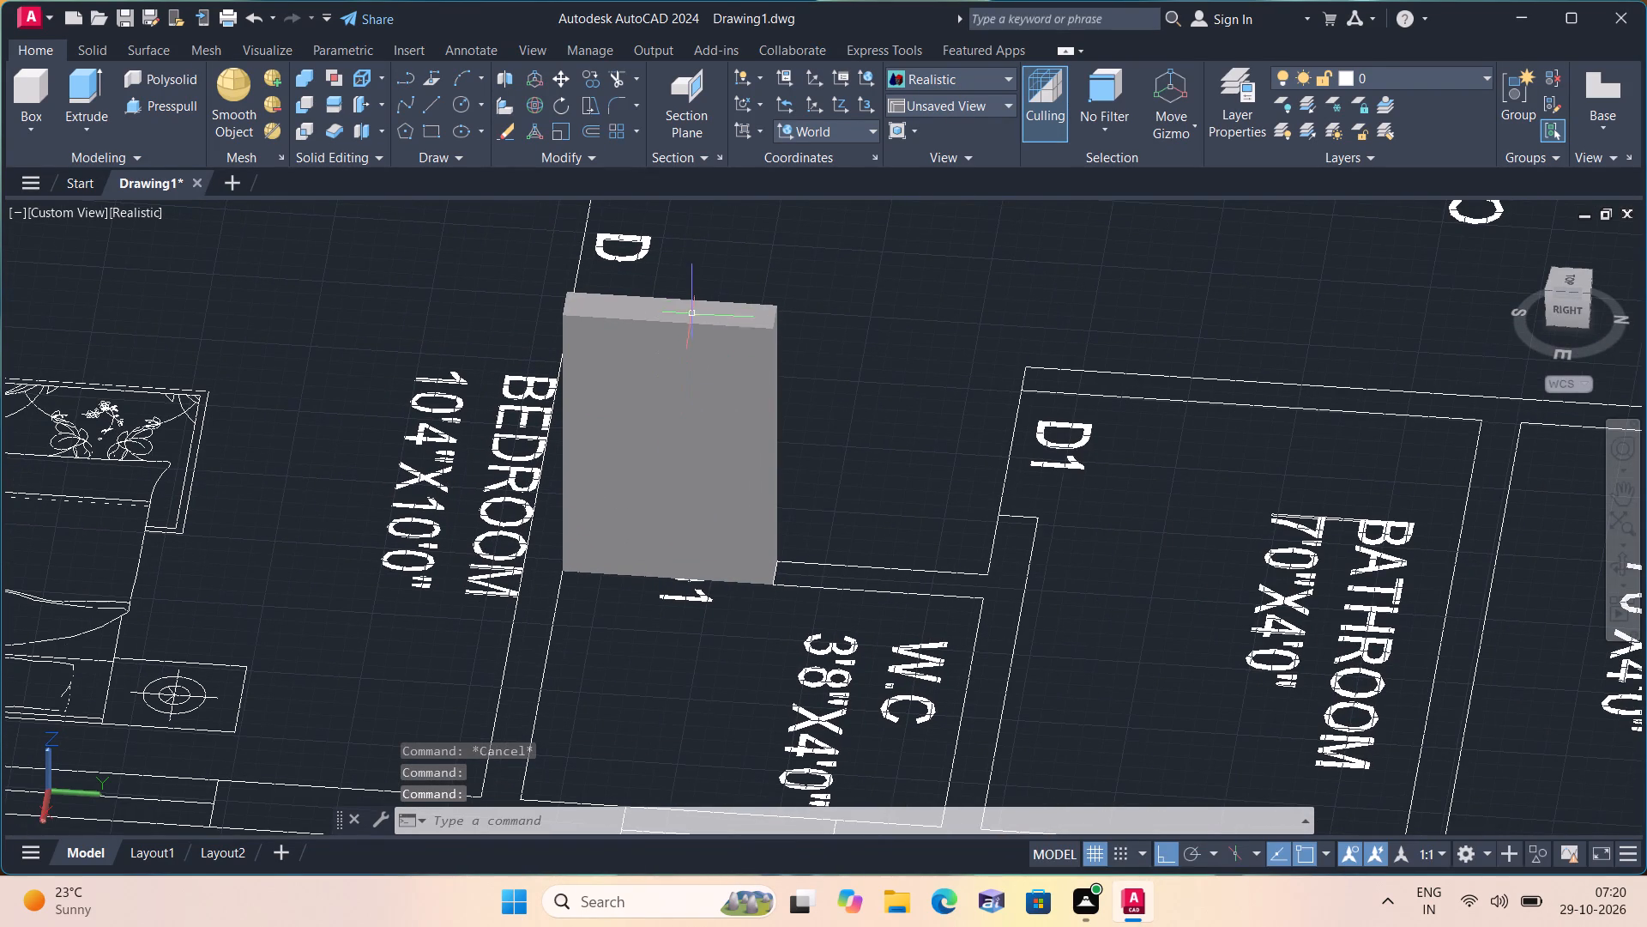
{"action": "left_click", "coordinate": [692, 320]}
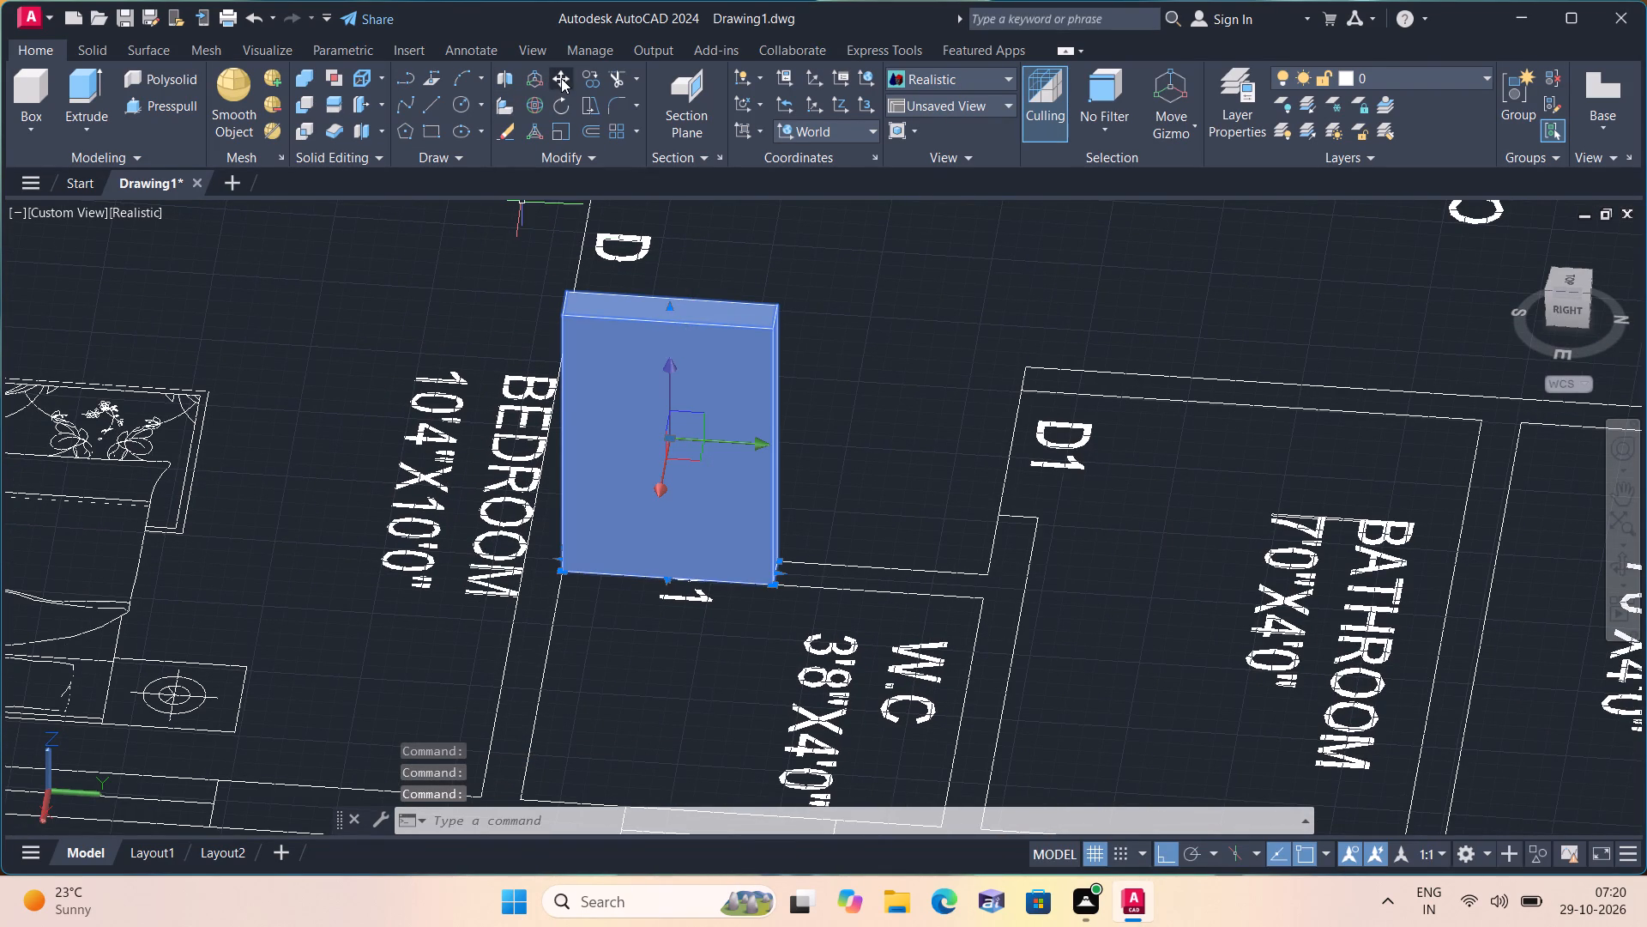
{"action": "left_click", "coordinate": [561, 78]}
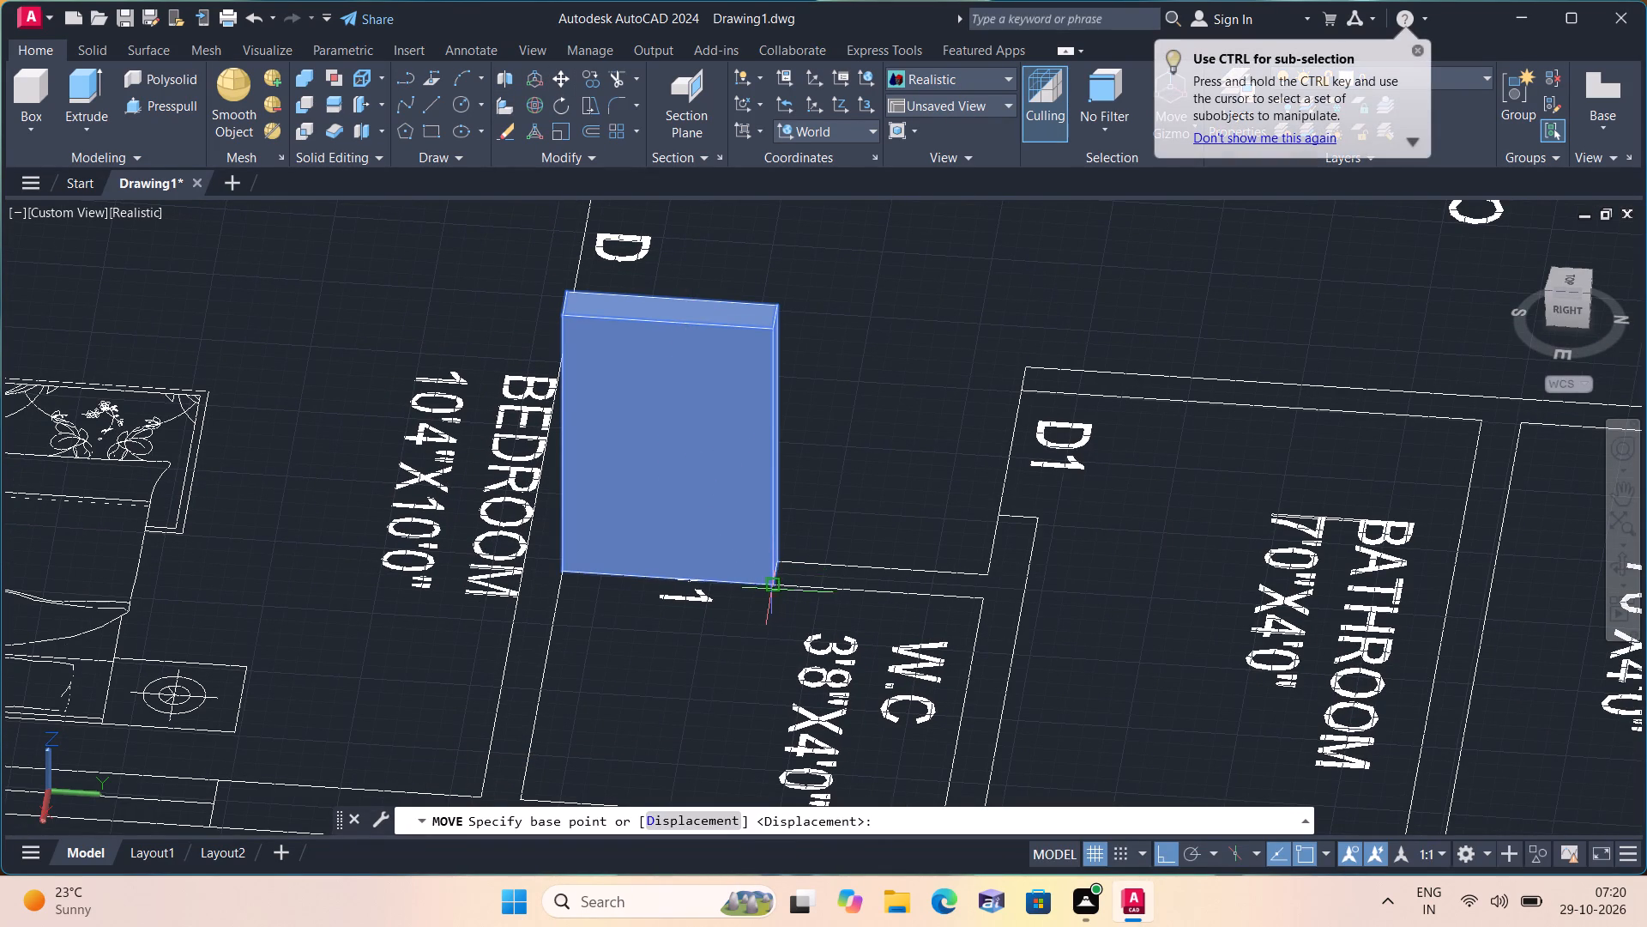
{"action": "left_click", "coordinate": [769, 590]}
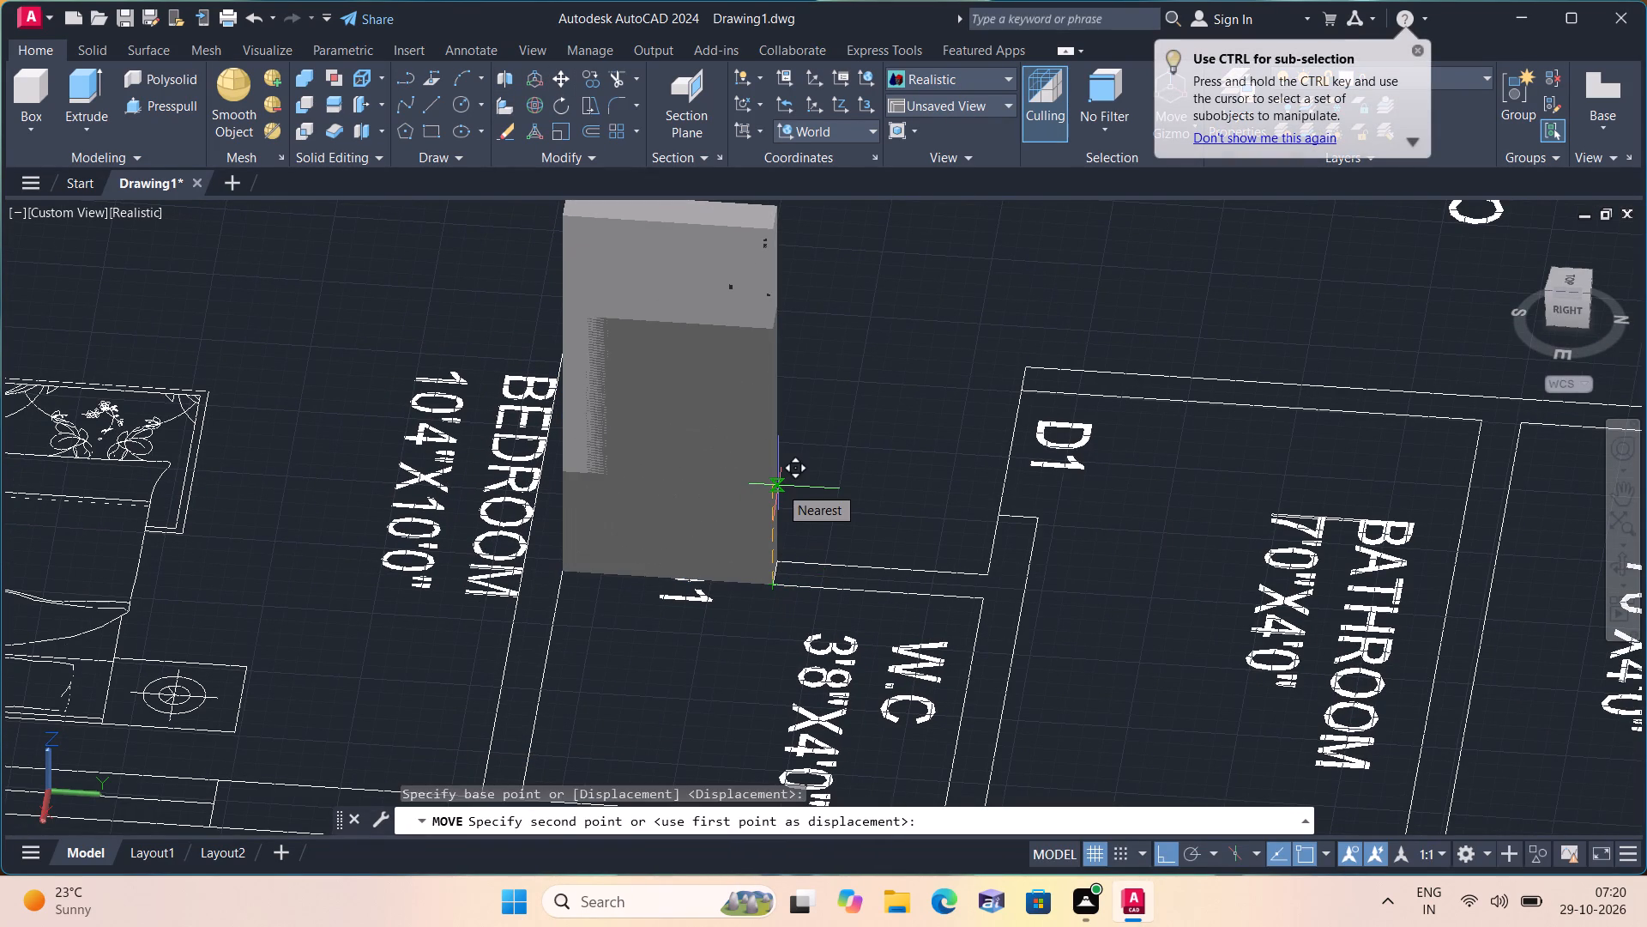
{"action": "type", "text": "7'"}
{"action": "key", "text": "space"}
Draw a 3' high box over the W2 window in the end wall of the bedroom beside the W.C, between its opposite corners.
{"action": "scroll", "coordinate": [779, 486], "scroll_direction": "down", "scroll_amount": 2}
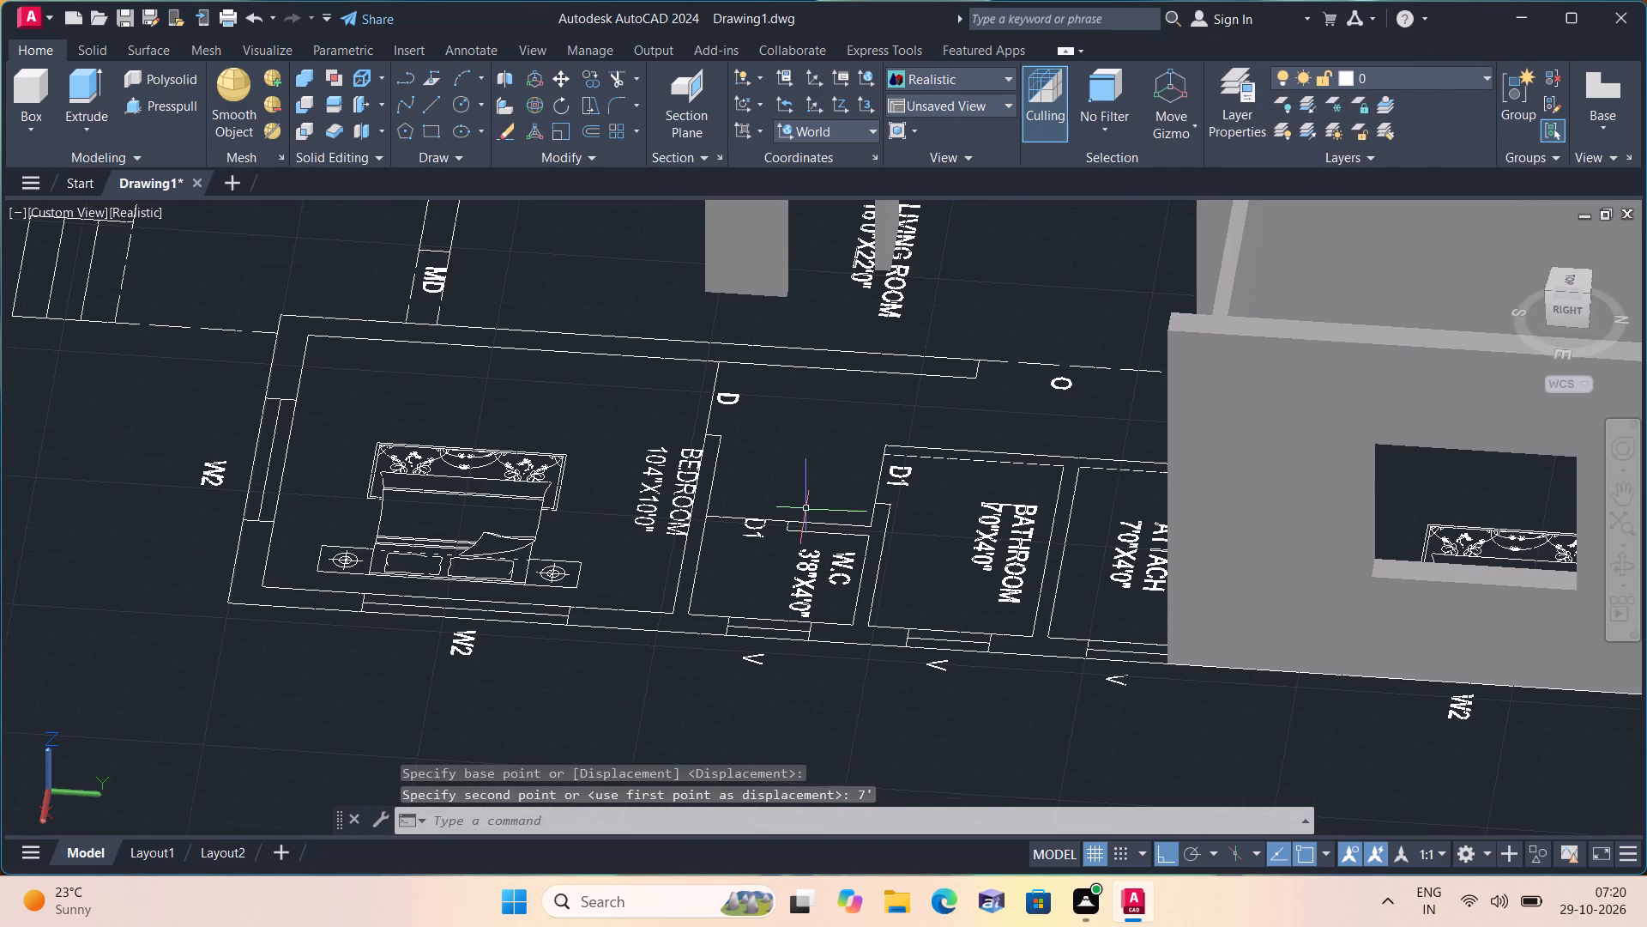
{"action": "middle_click_drag", "start_coordinate": [491, 558], "coordinate": [640, 617]}
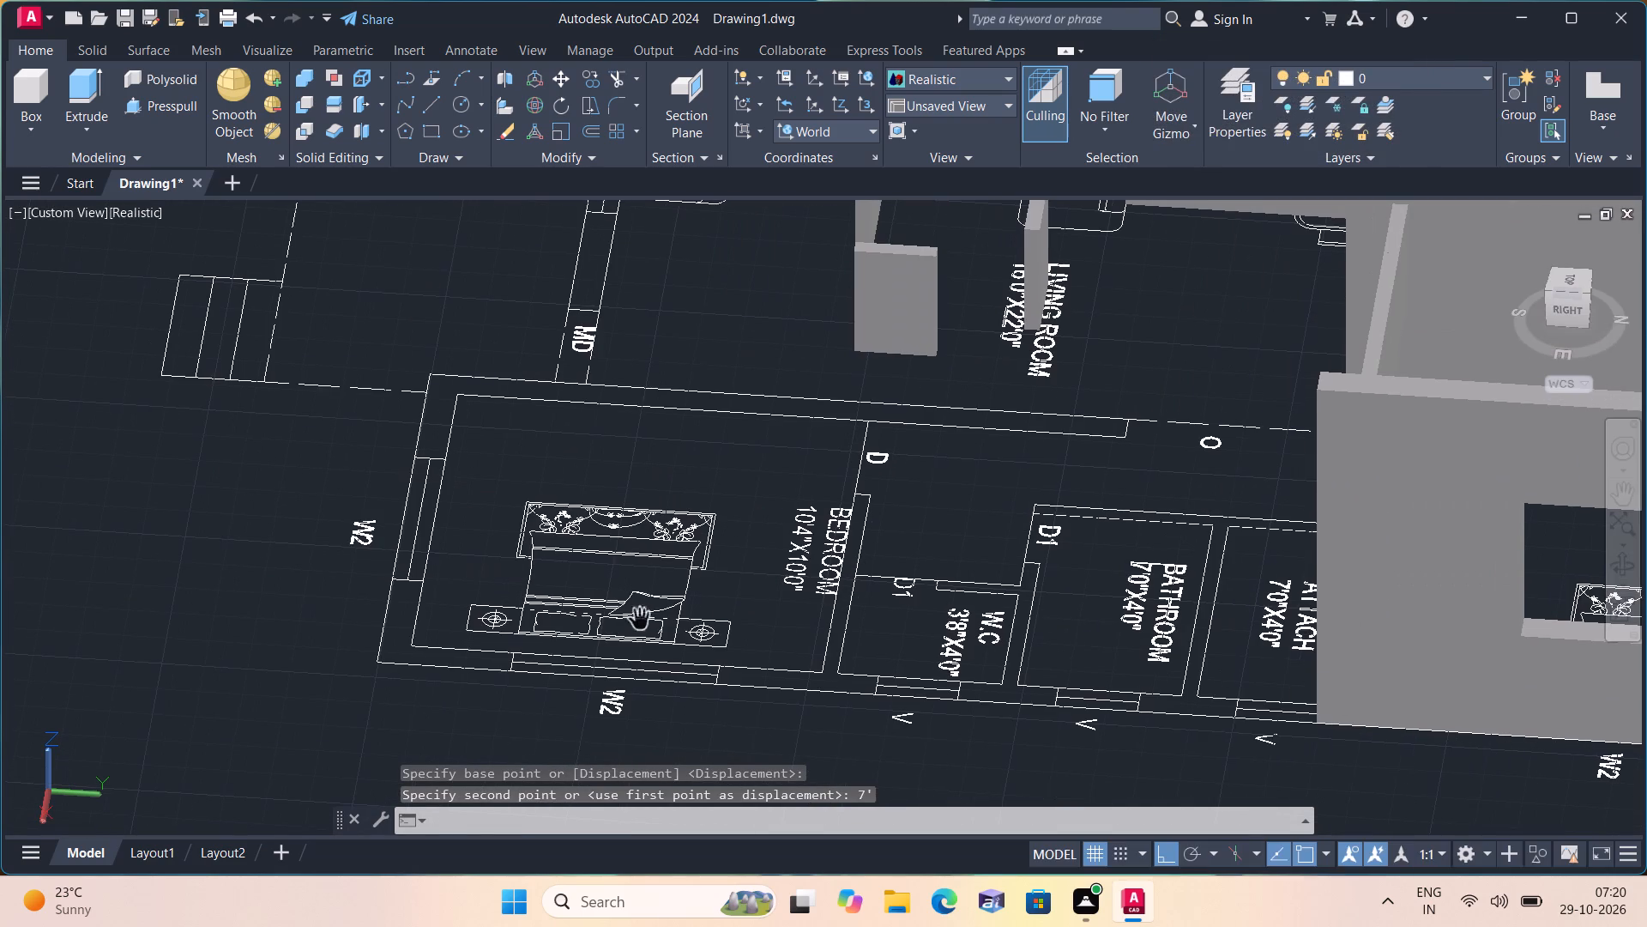
{"action": "scroll", "coordinate": [679, 645], "scroll_direction": "down", "scroll_amount": 2}
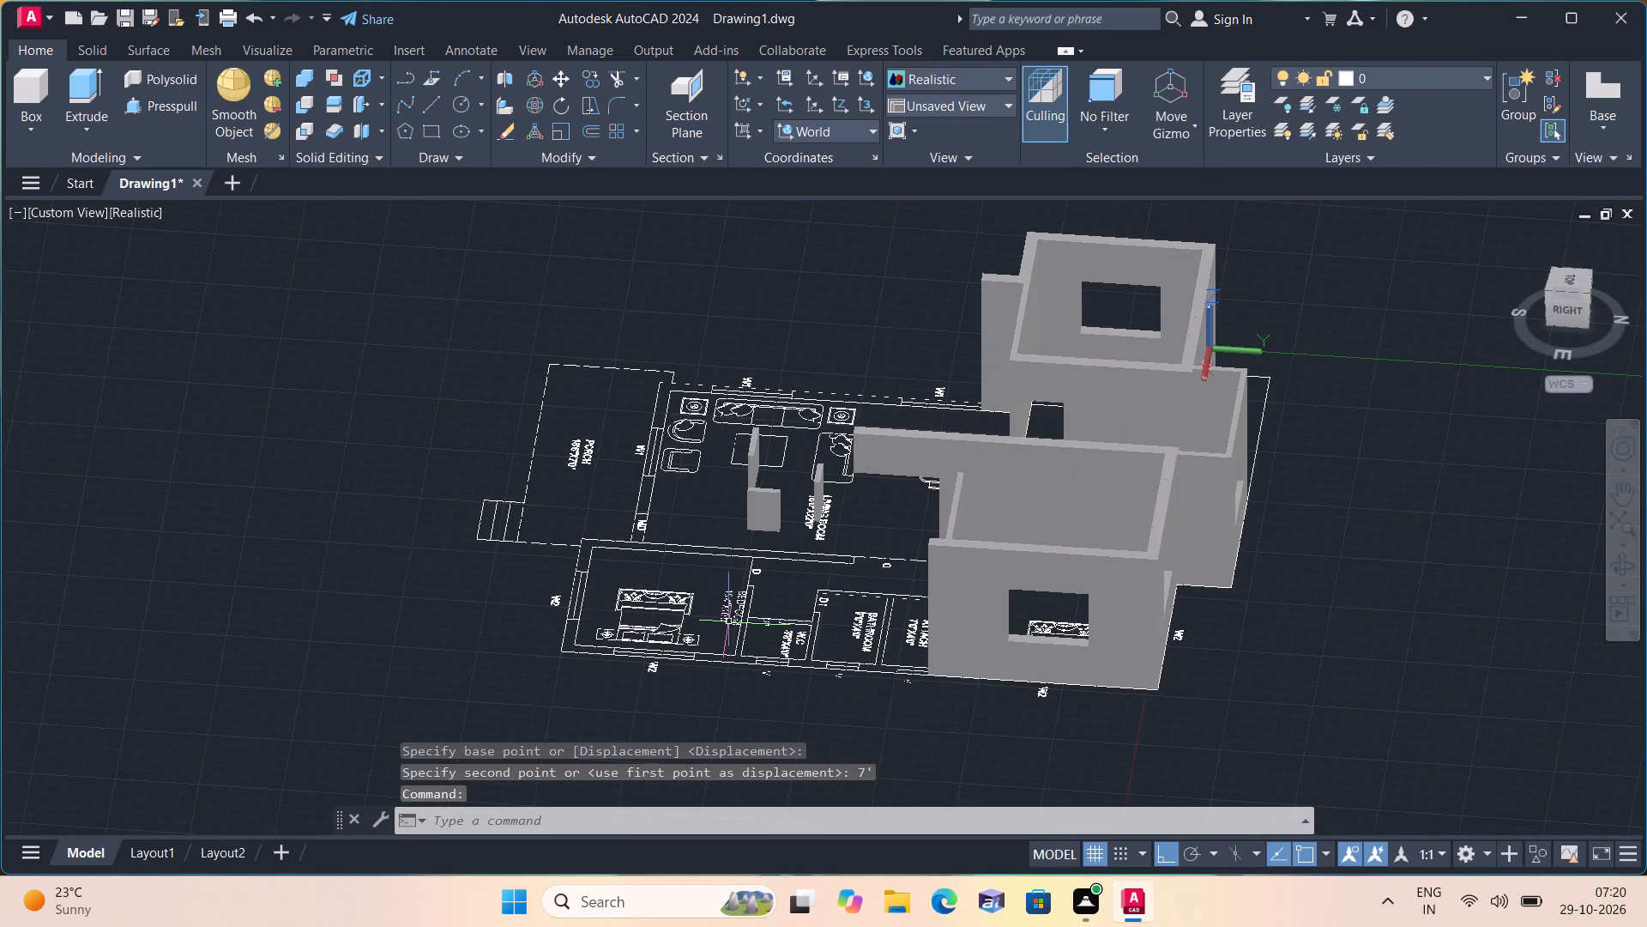
{"action": "scroll", "coordinate": [729, 622], "scroll_direction": "up", "scroll_amount": 1}
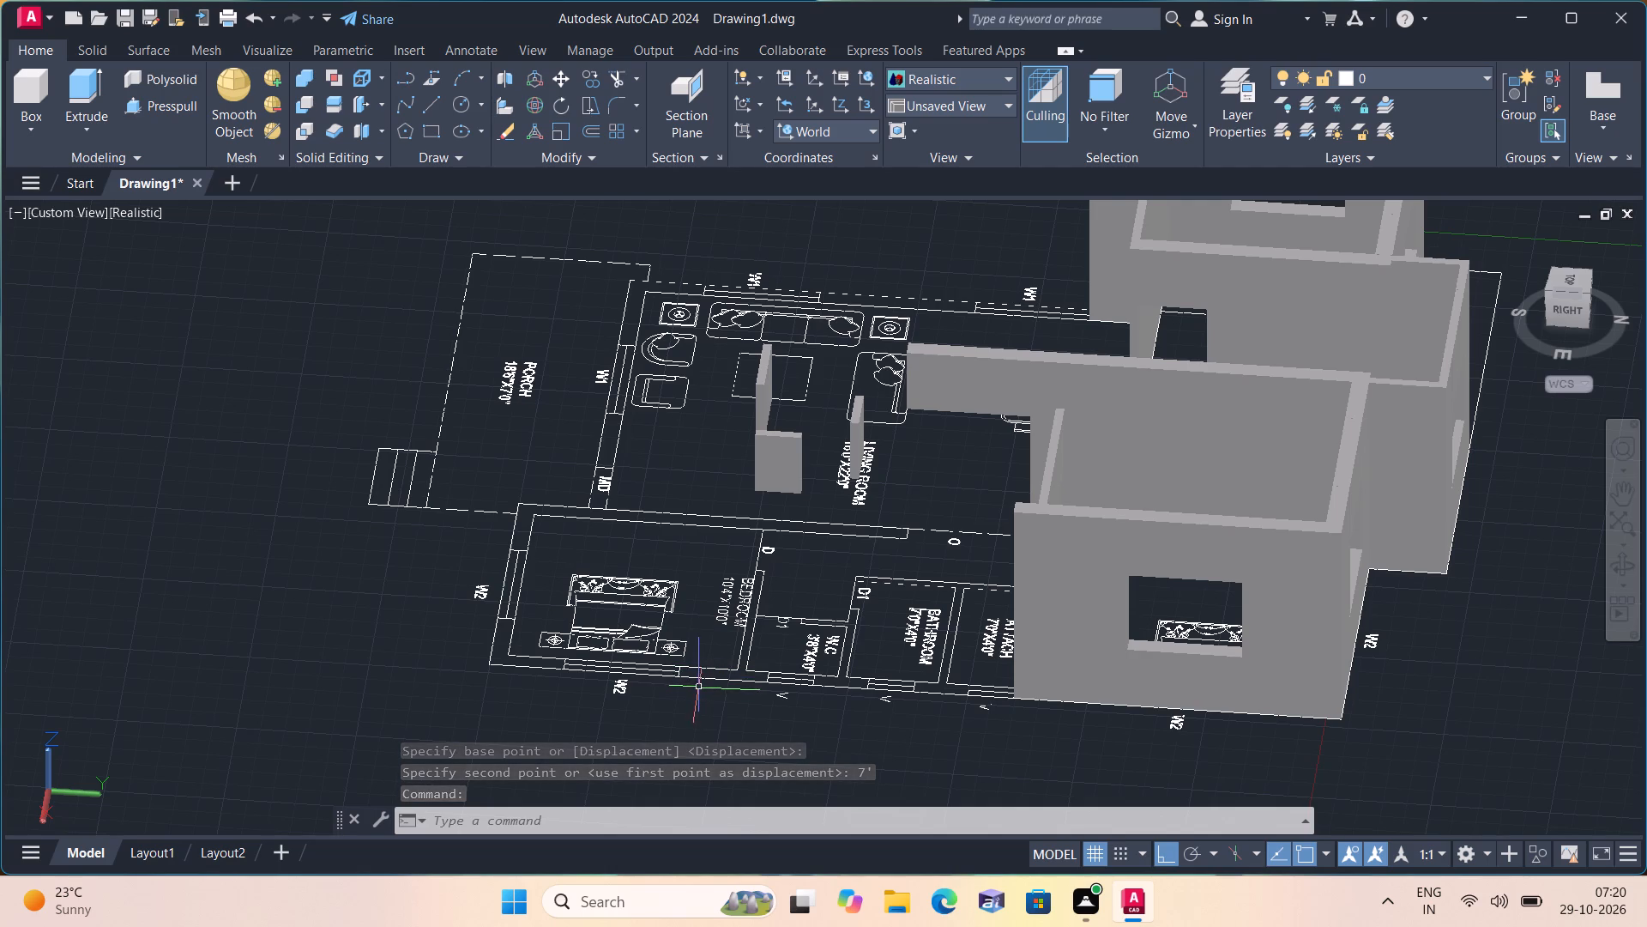
{"action": "middle_click_drag", "start_coordinate": [695, 683], "coordinate": [749, 663]}
{"action": "middle_click_drag", "start_coordinate": [733, 651], "coordinate": [787, 646], "text": "shift"}
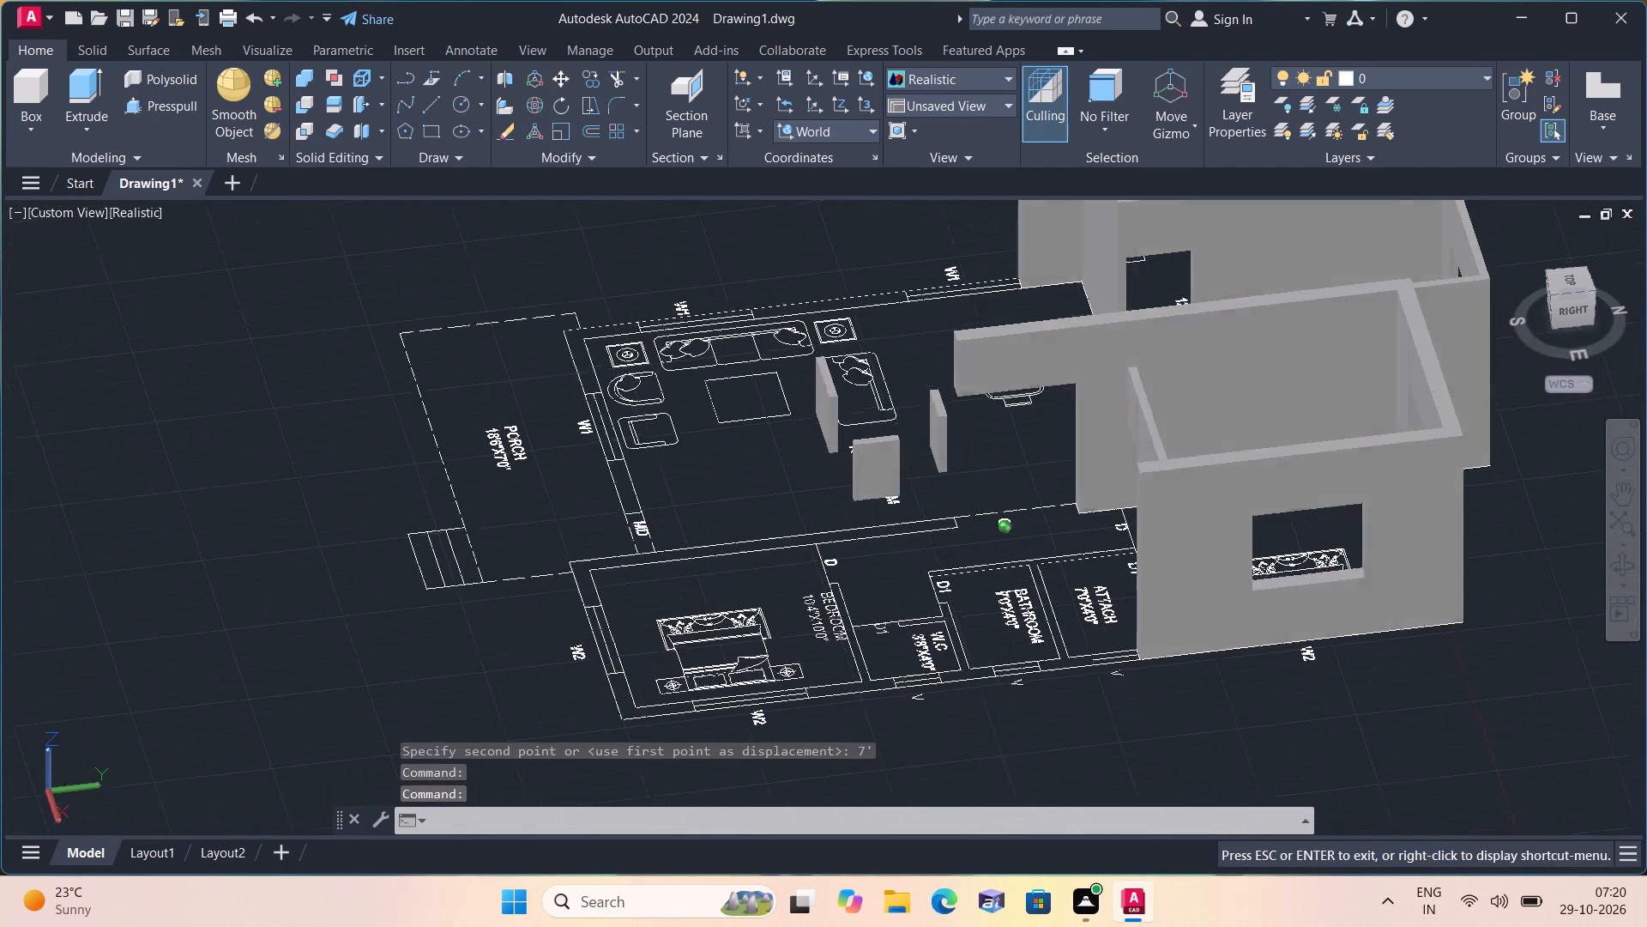
{"action": "middle_click_drag", "start_coordinate": [787, 646], "coordinate": [785, 641], "text": "shift"}
{"action": "scroll", "coordinate": [797, 668], "scroll_direction": "up", "scroll_amount": 1}
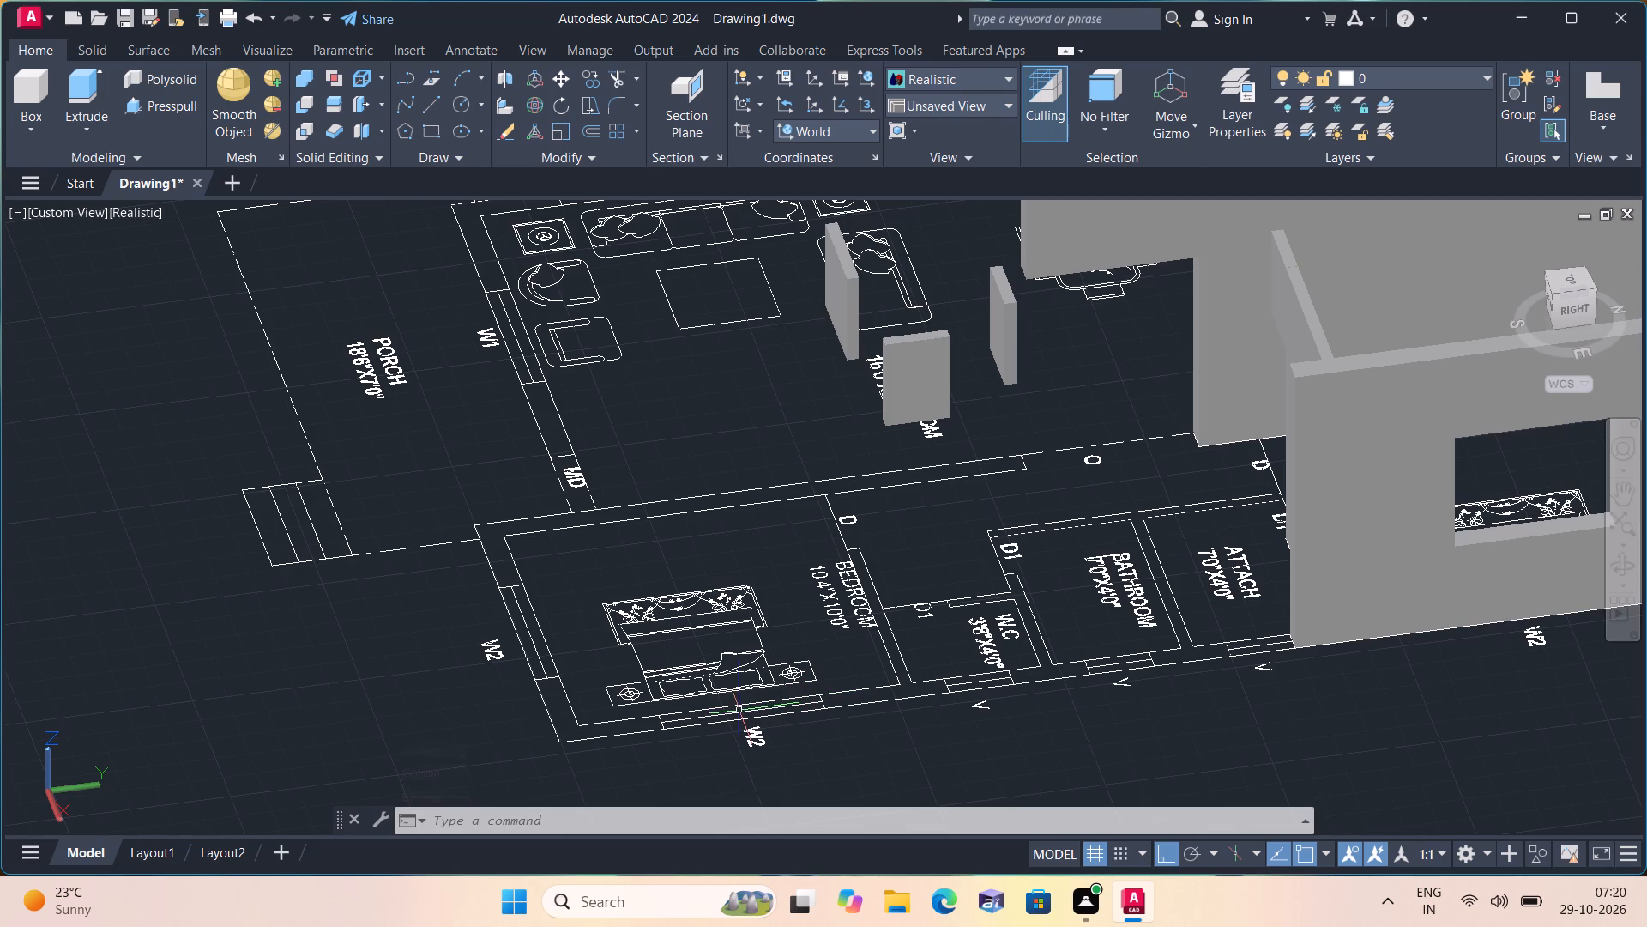
{"action": "left_click", "coordinate": [29, 135]}
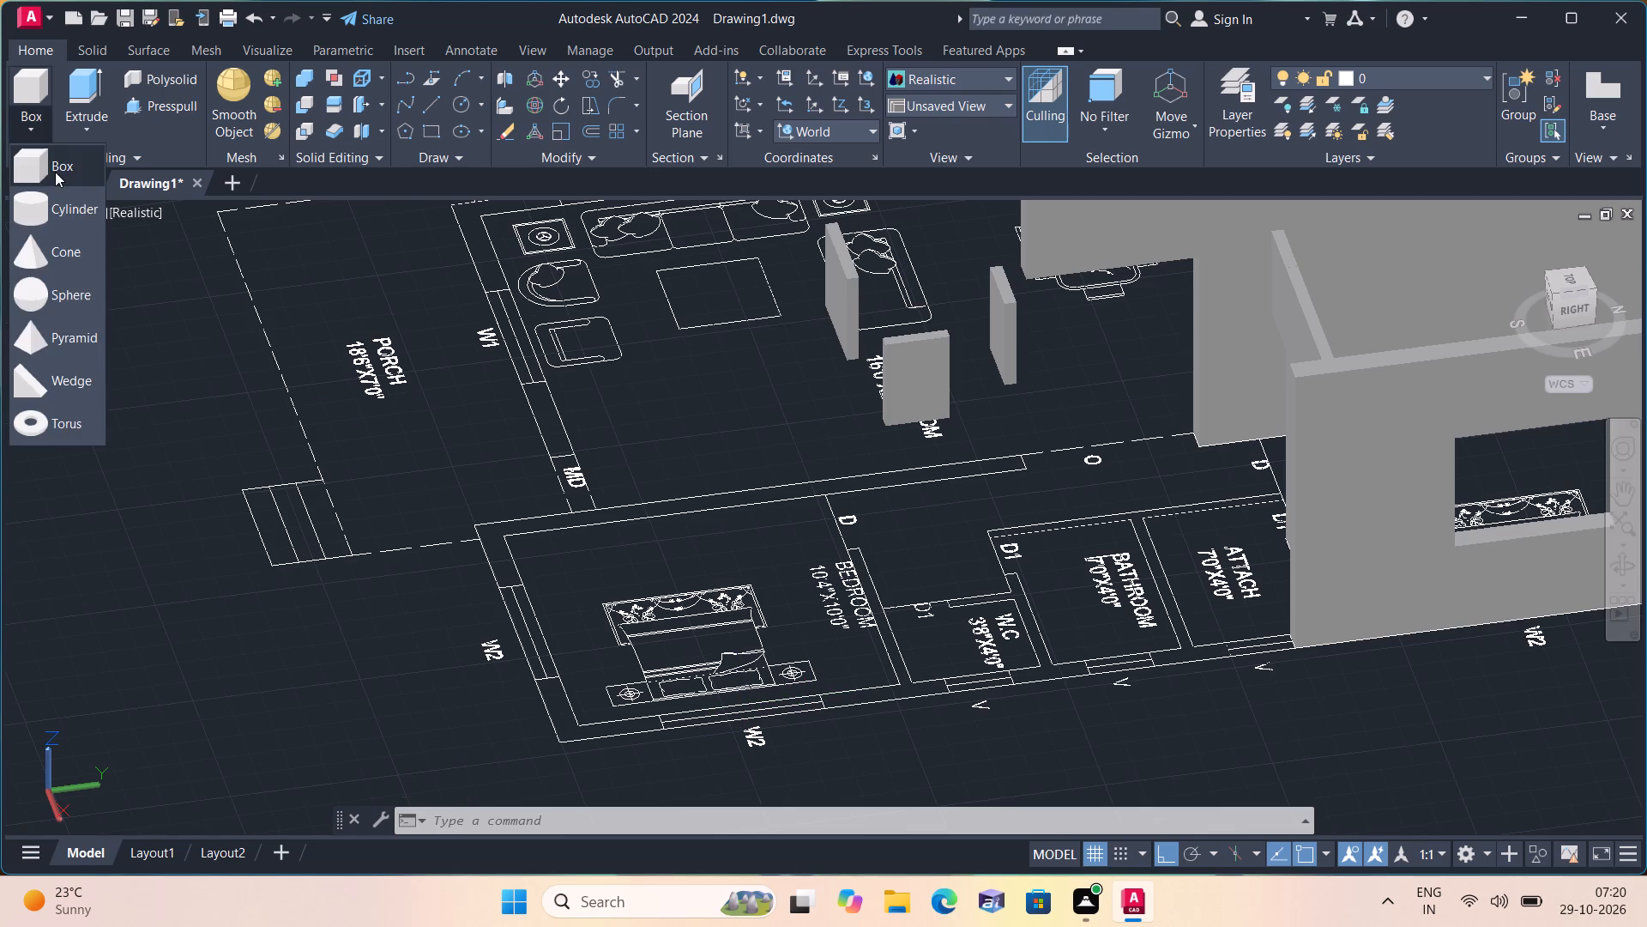
{"action": "left_click", "coordinate": [55, 172]}
{"action": "scroll", "coordinate": [488, 603], "scroll_direction": "up", "scroll_amount": 2}
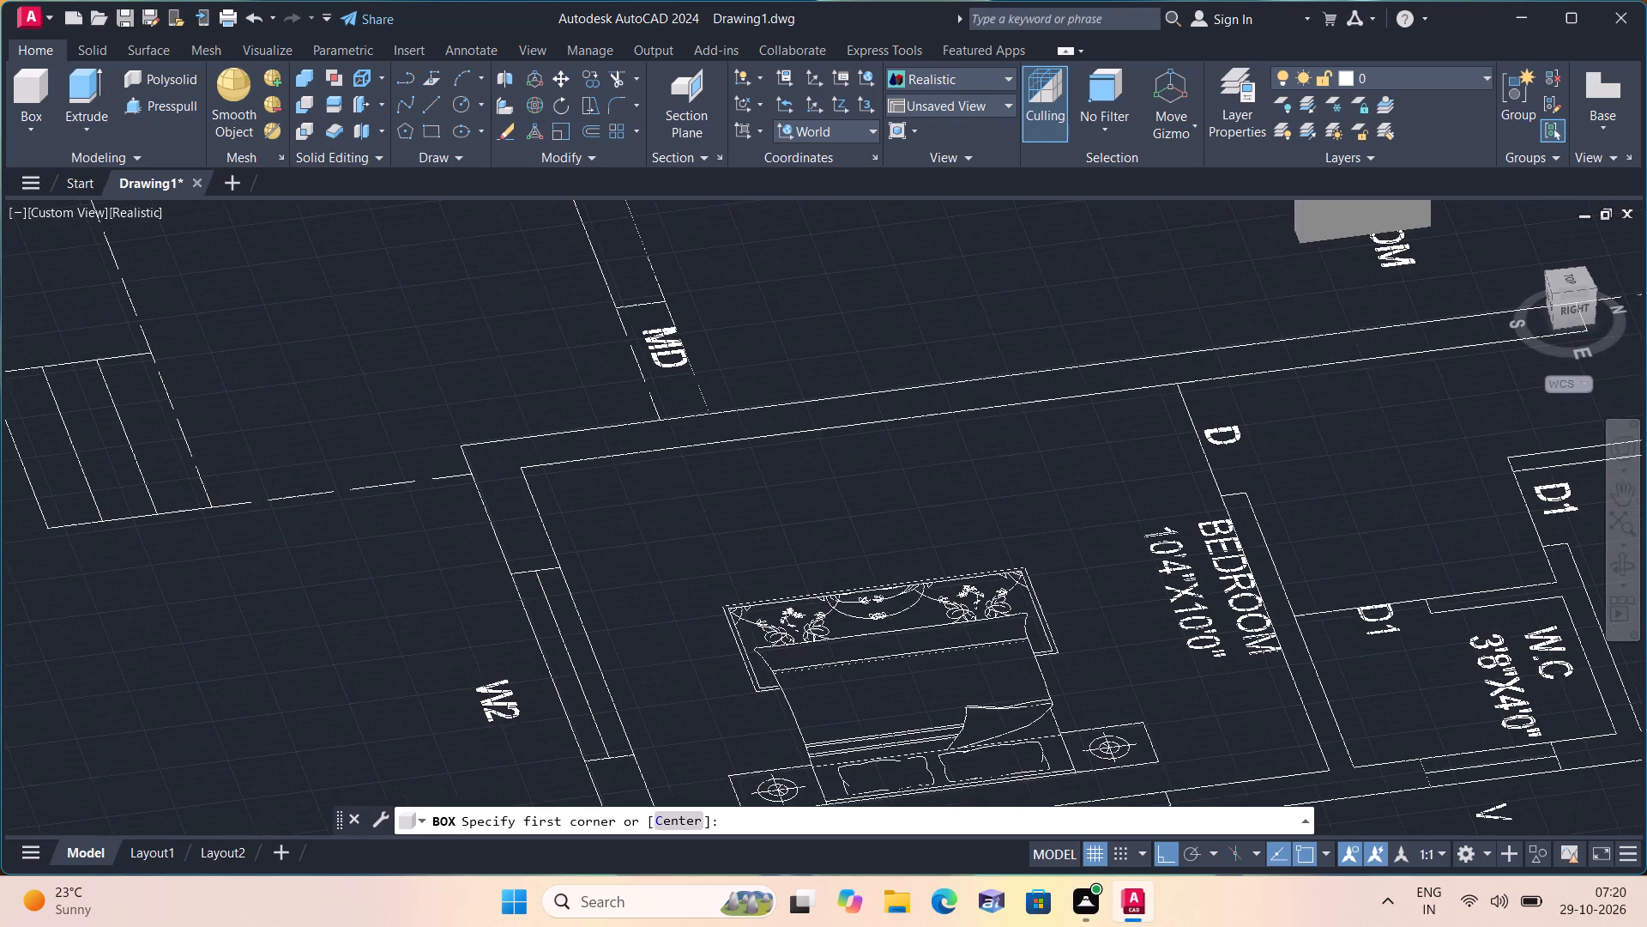
{"action": "scroll", "coordinate": [506, 601], "scroll_direction": "up", "scroll_amount": 1}
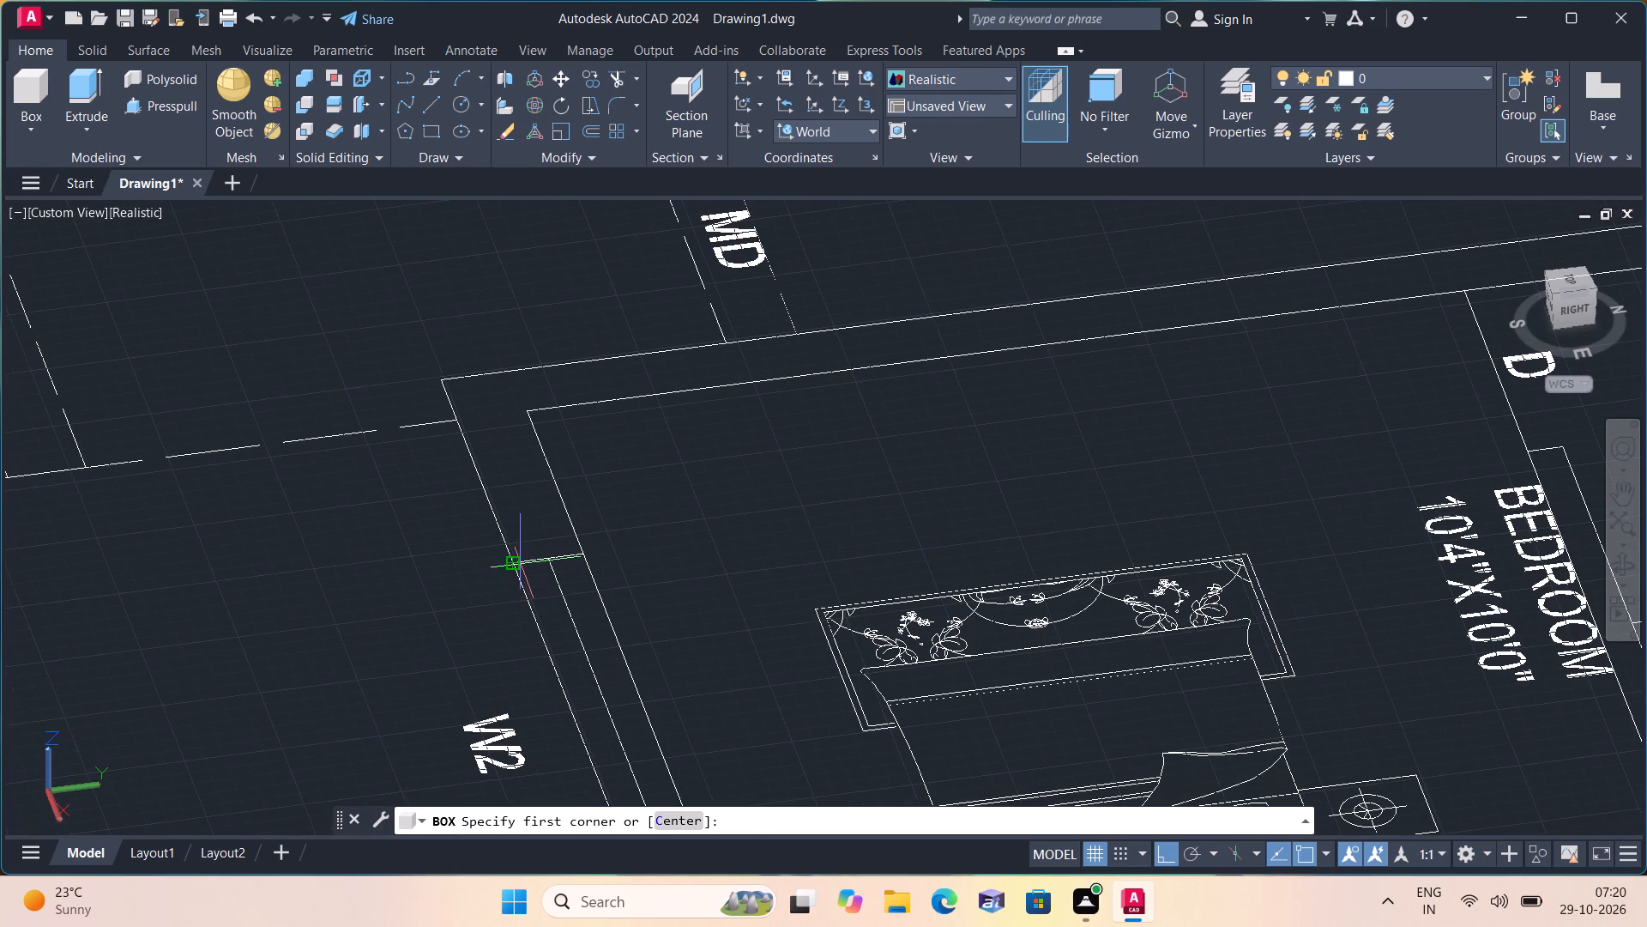
{"action": "left_click", "coordinate": [521, 565]}
{"action": "middle_click_drag", "start_coordinate": [665, 685], "coordinate": [509, 486]}
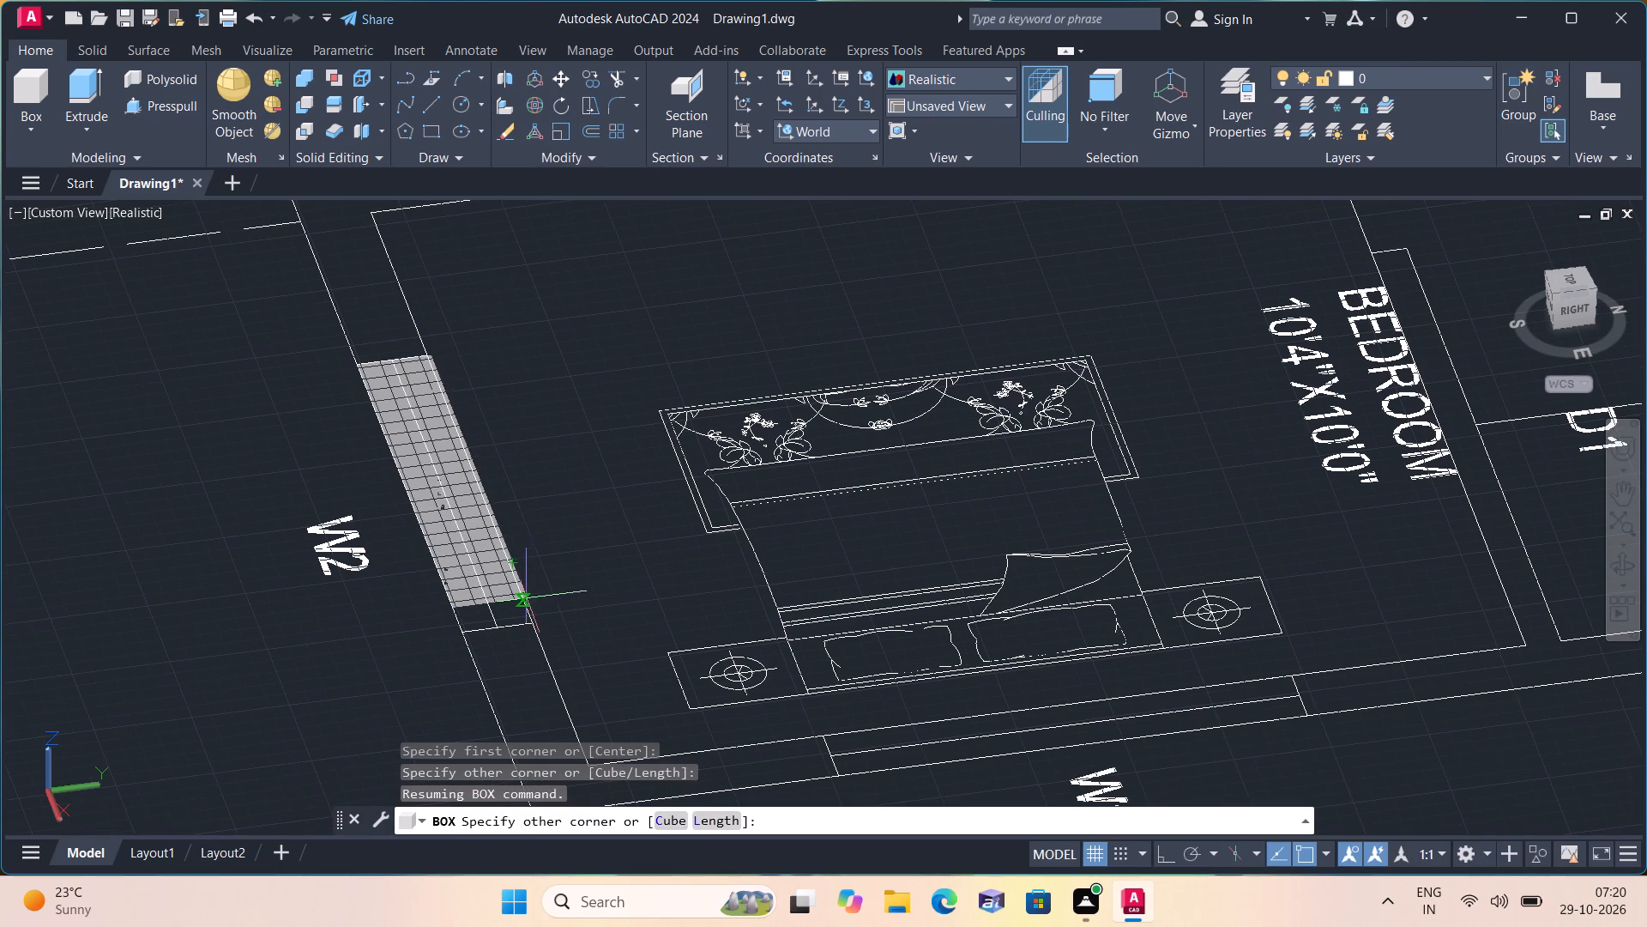
{"action": "left_click", "coordinate": [535, 619]}
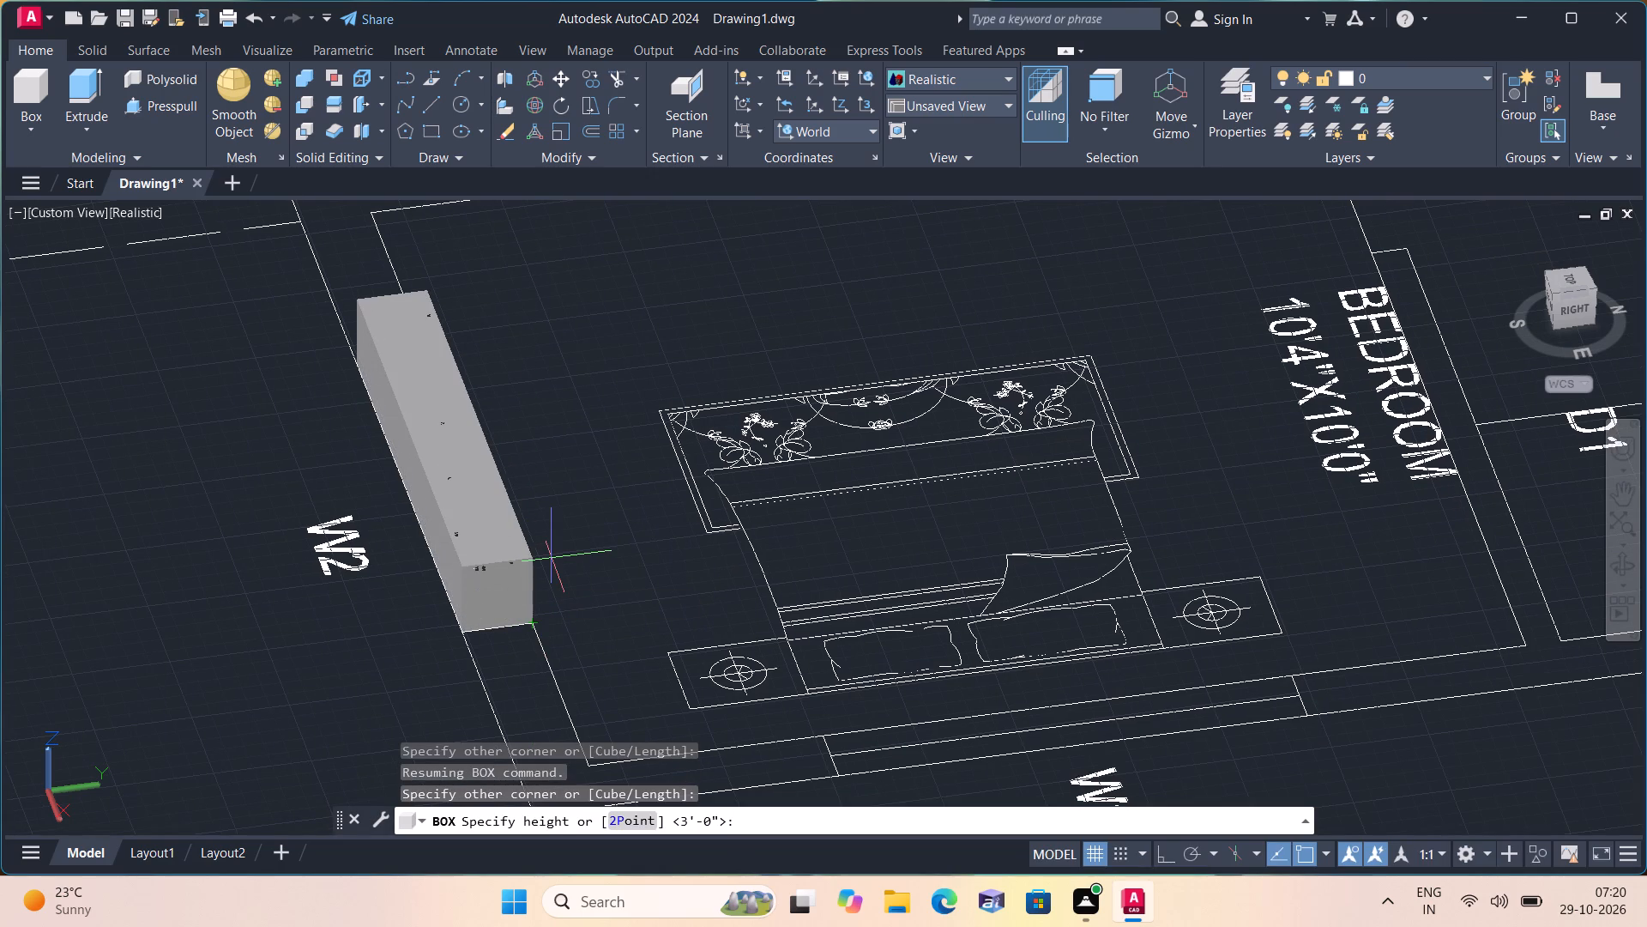
{"action": "type", "text": "3'"}
{"action": "key", "text": "space"}
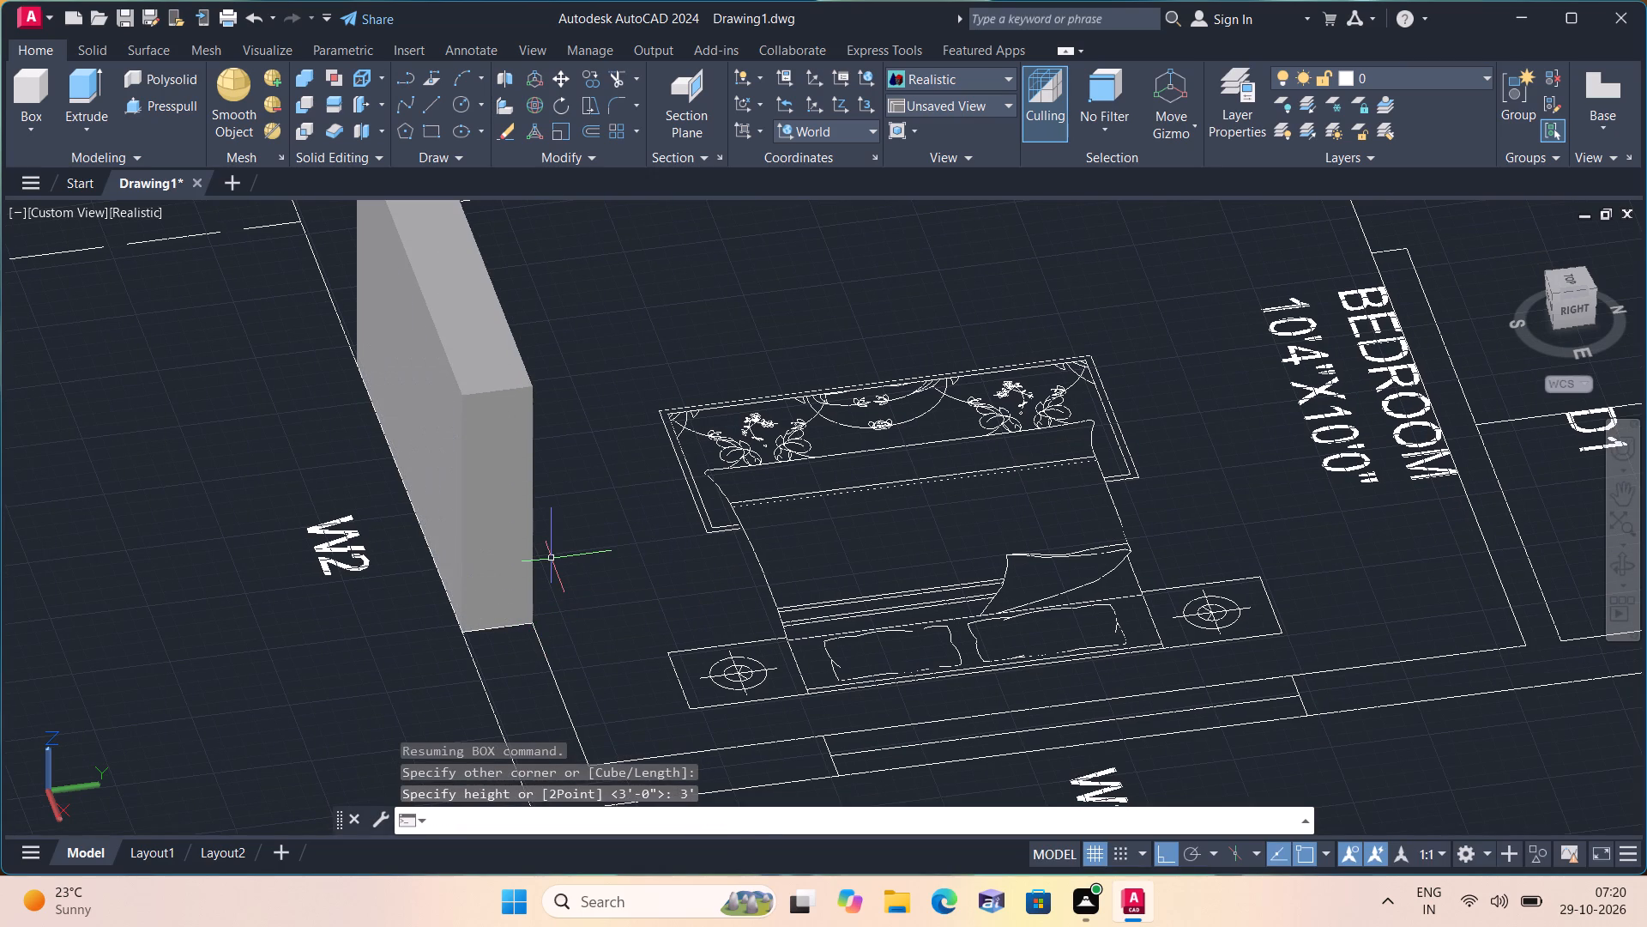
{"action": "key", "text": "Escape"}
Draw a 3' high box over the W2 window in that bedroom's long outer wall, beside the bed's head, between its opposite corners.
{"action": "scroll", "coordinate": [552, 559], "scroll_direction": "down", "scroll_amount": 2}
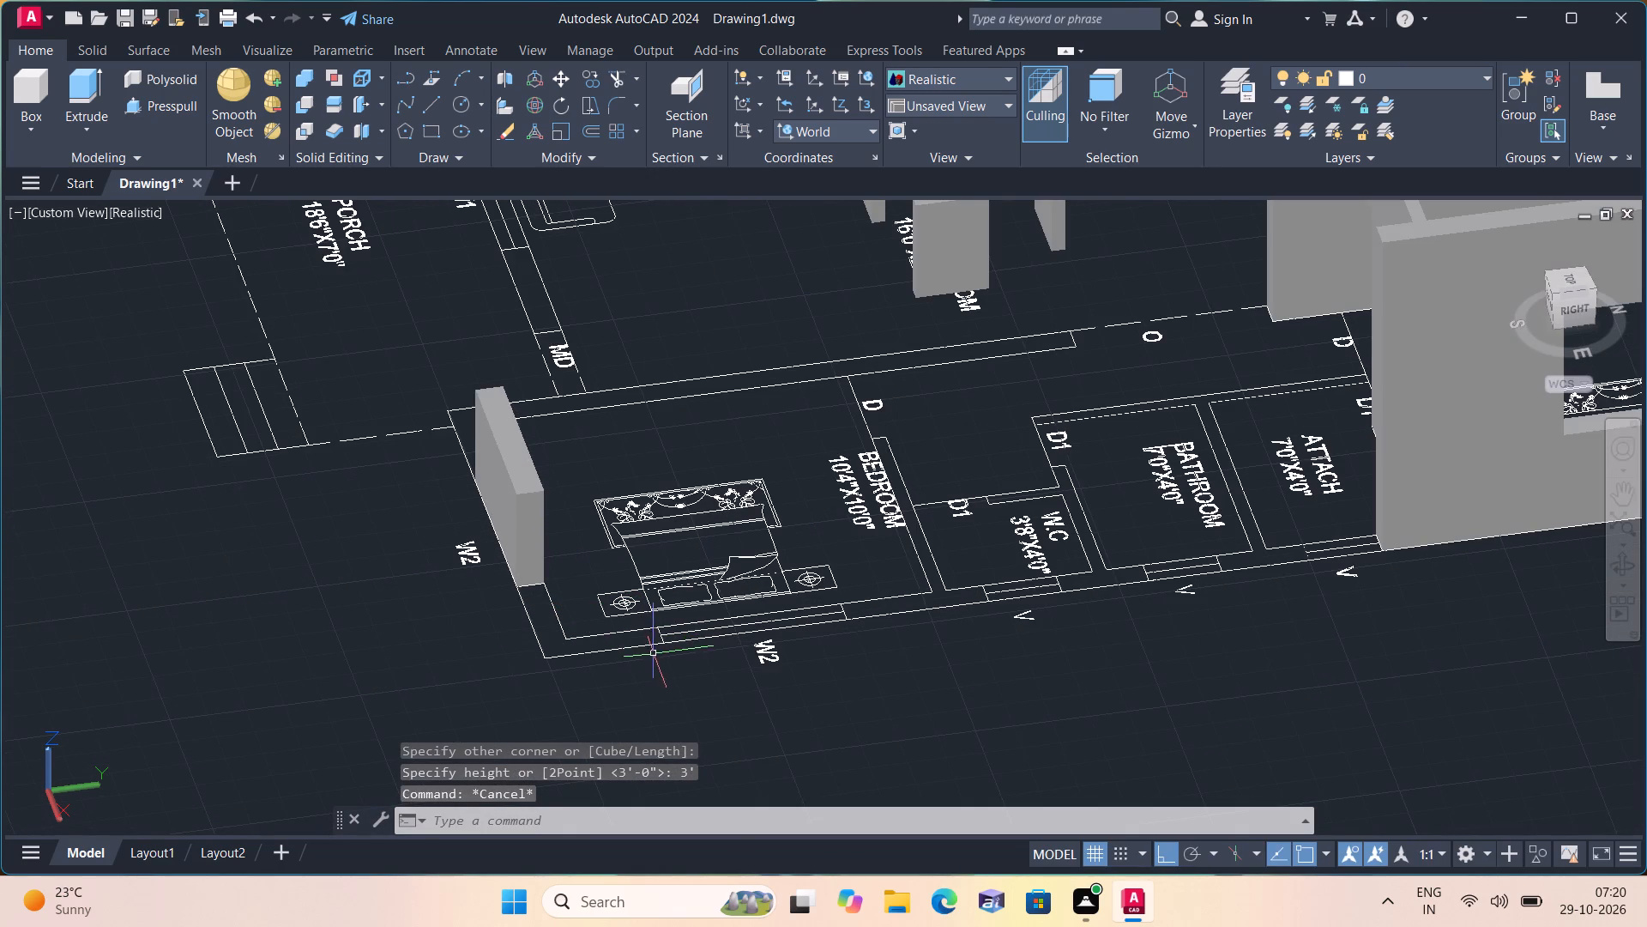
{"action": "middle_click_drag", "start_coordinate": [646, 656], "coordinate": [606, 657]}
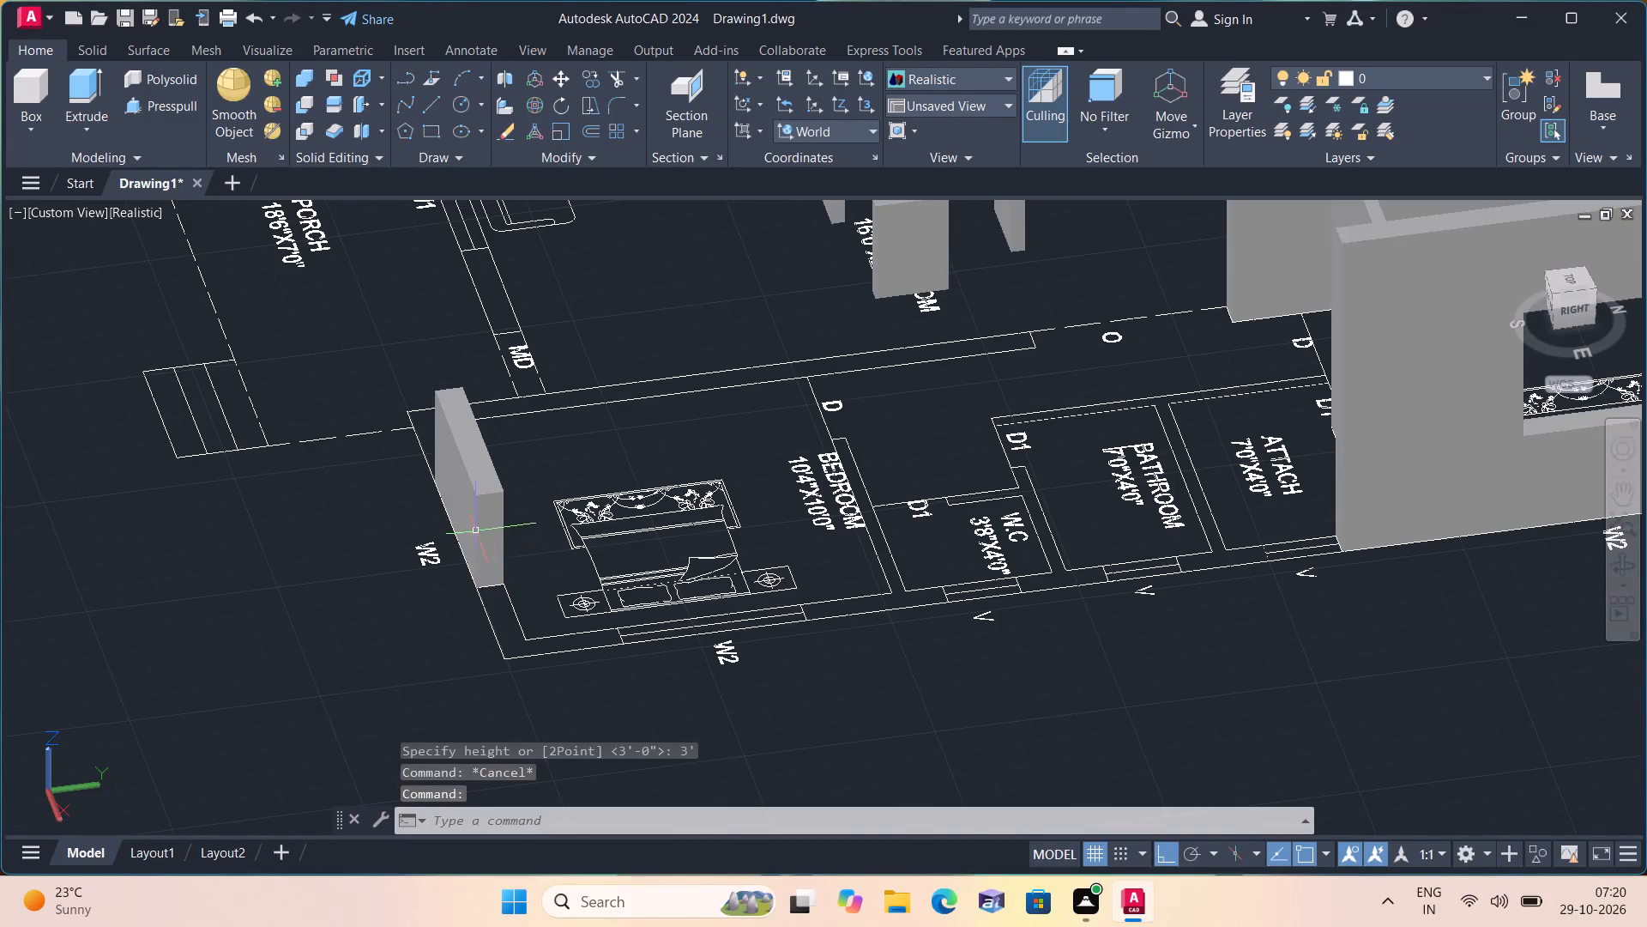
{"action": "left_click", "coordinate": [33, 136]}
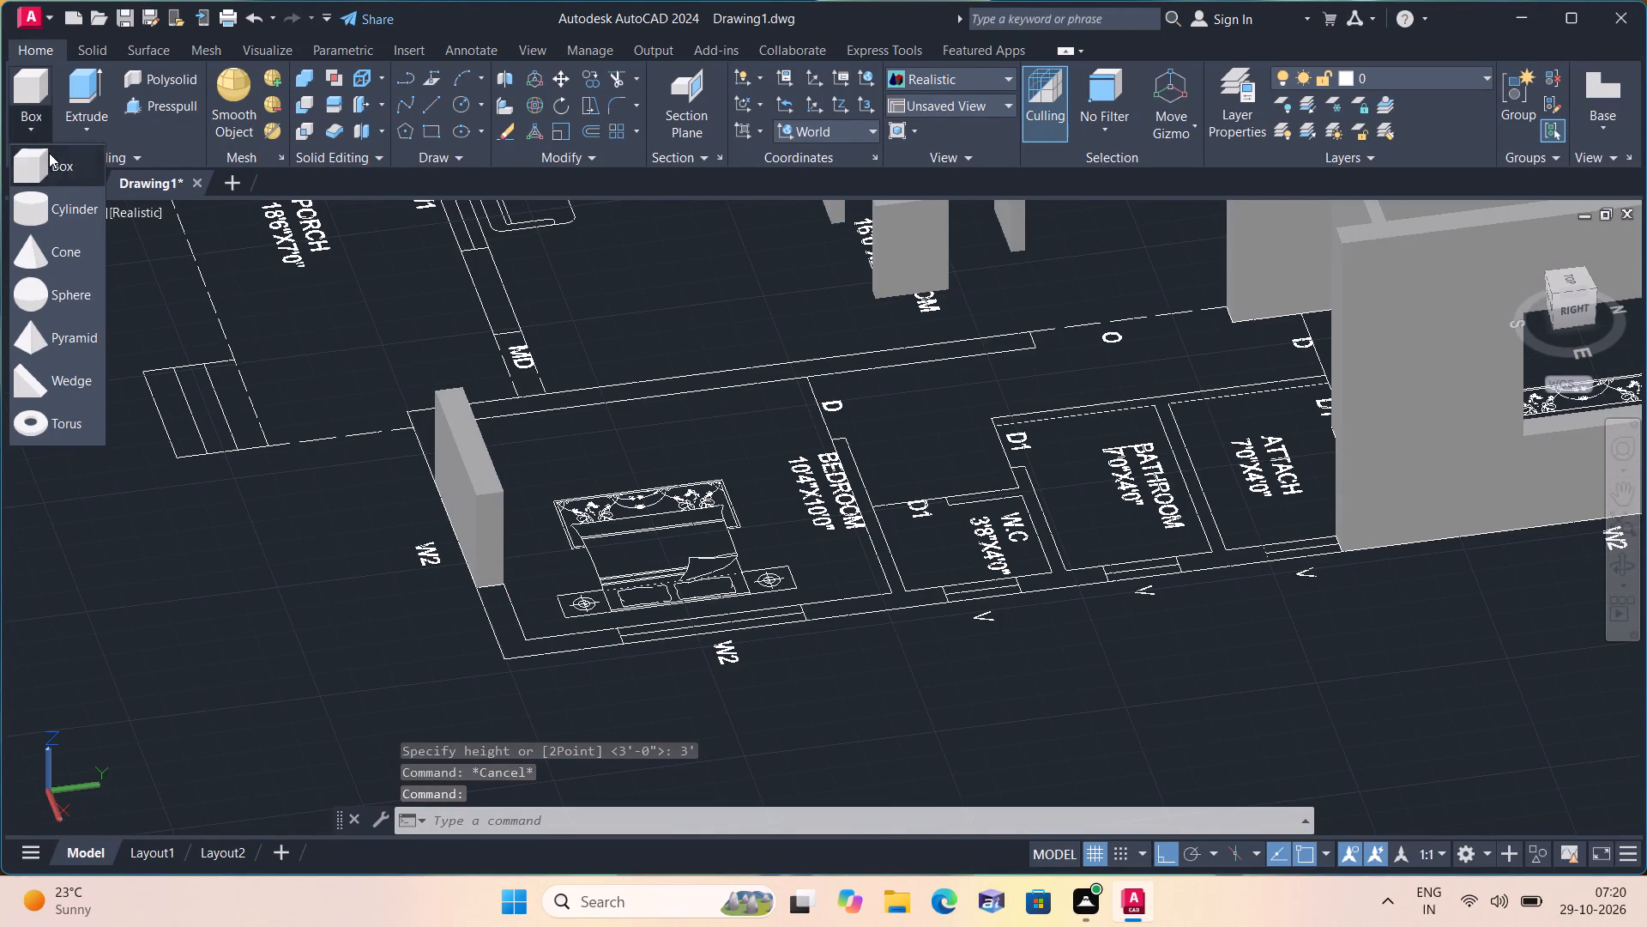
{"action": "left_click", "coordinate": [70, 164]}
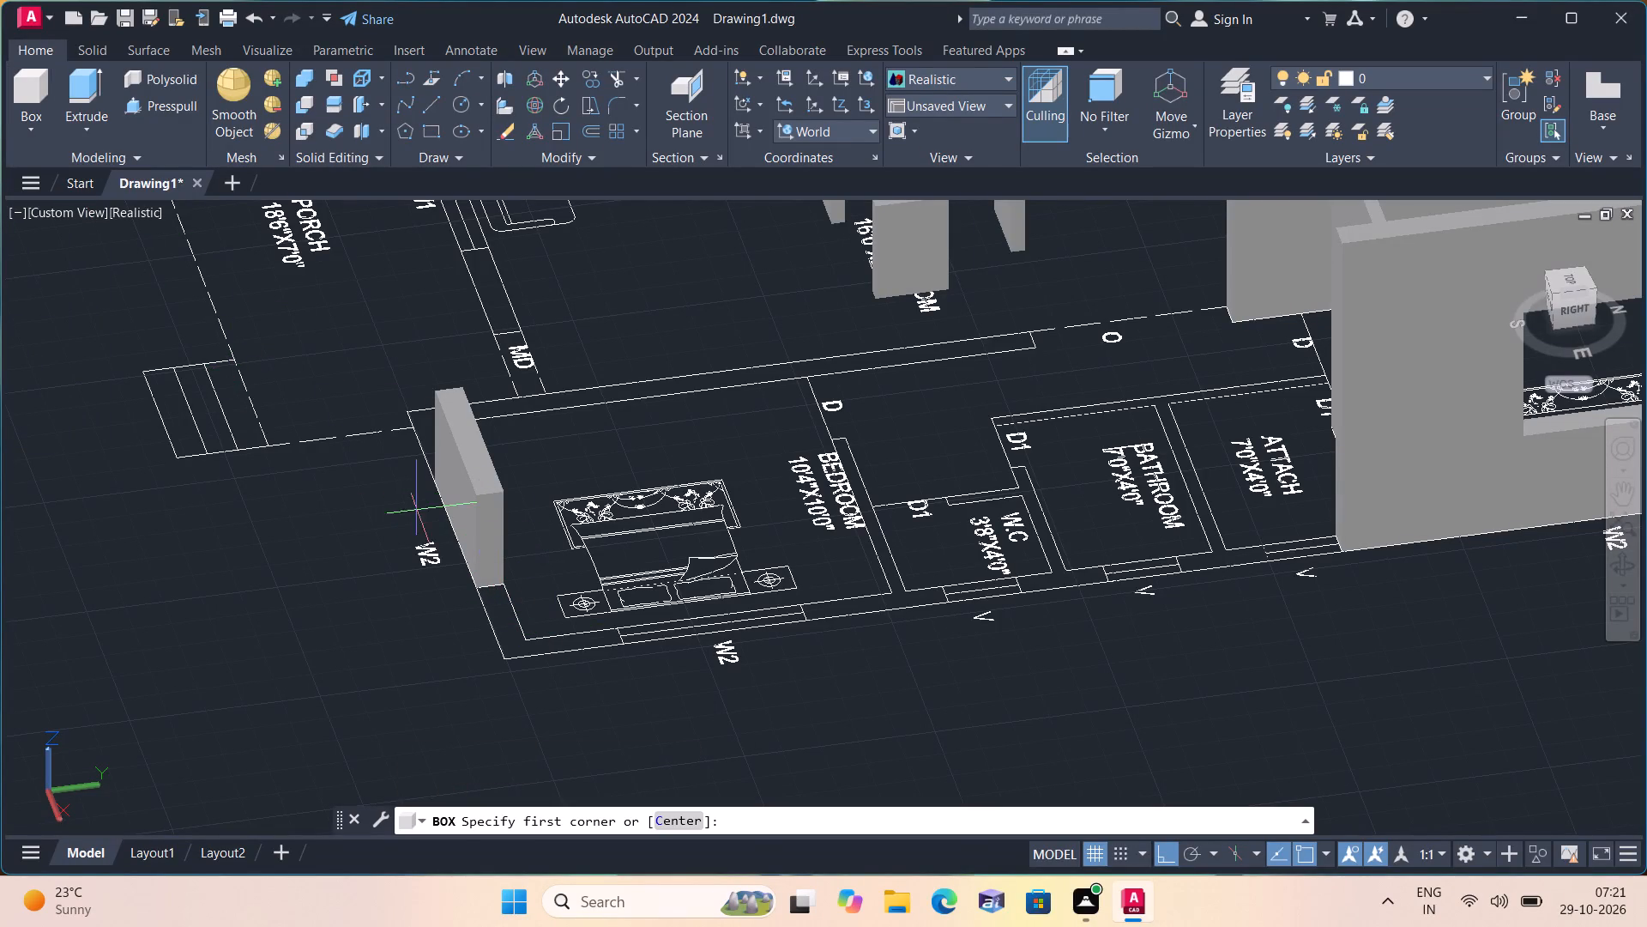
{"action": "scroll", "coordinate": [611, 640], "scroll_direction": "up", "scroll_amount": 3}
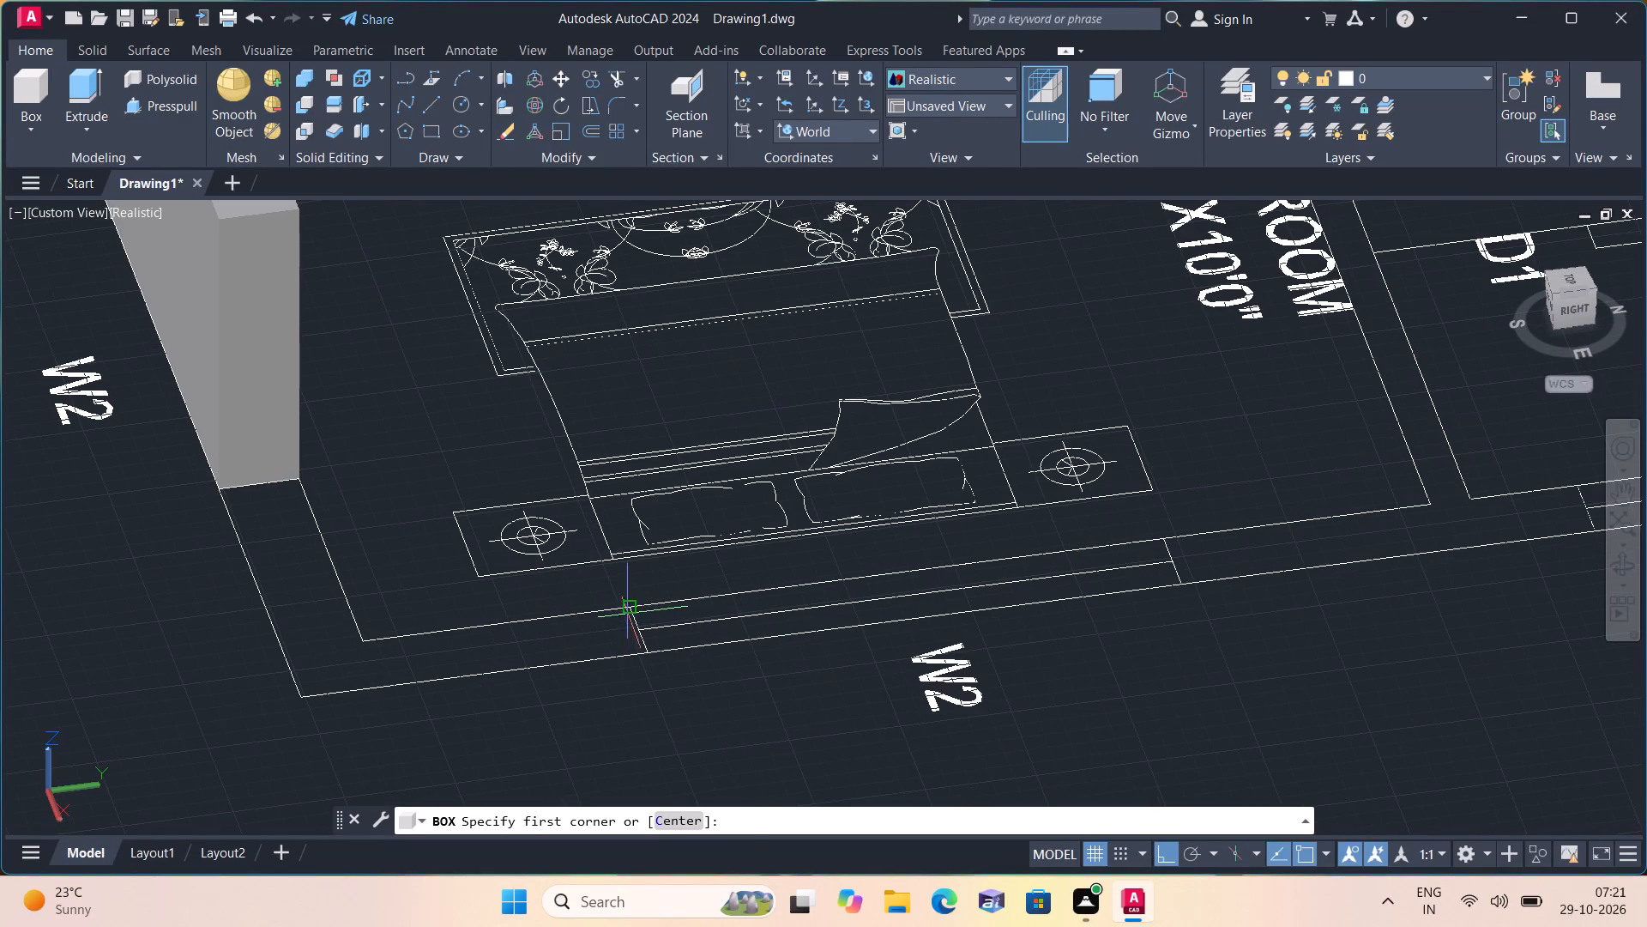
{"action": "left_click", "coordinate": [630, 610]}
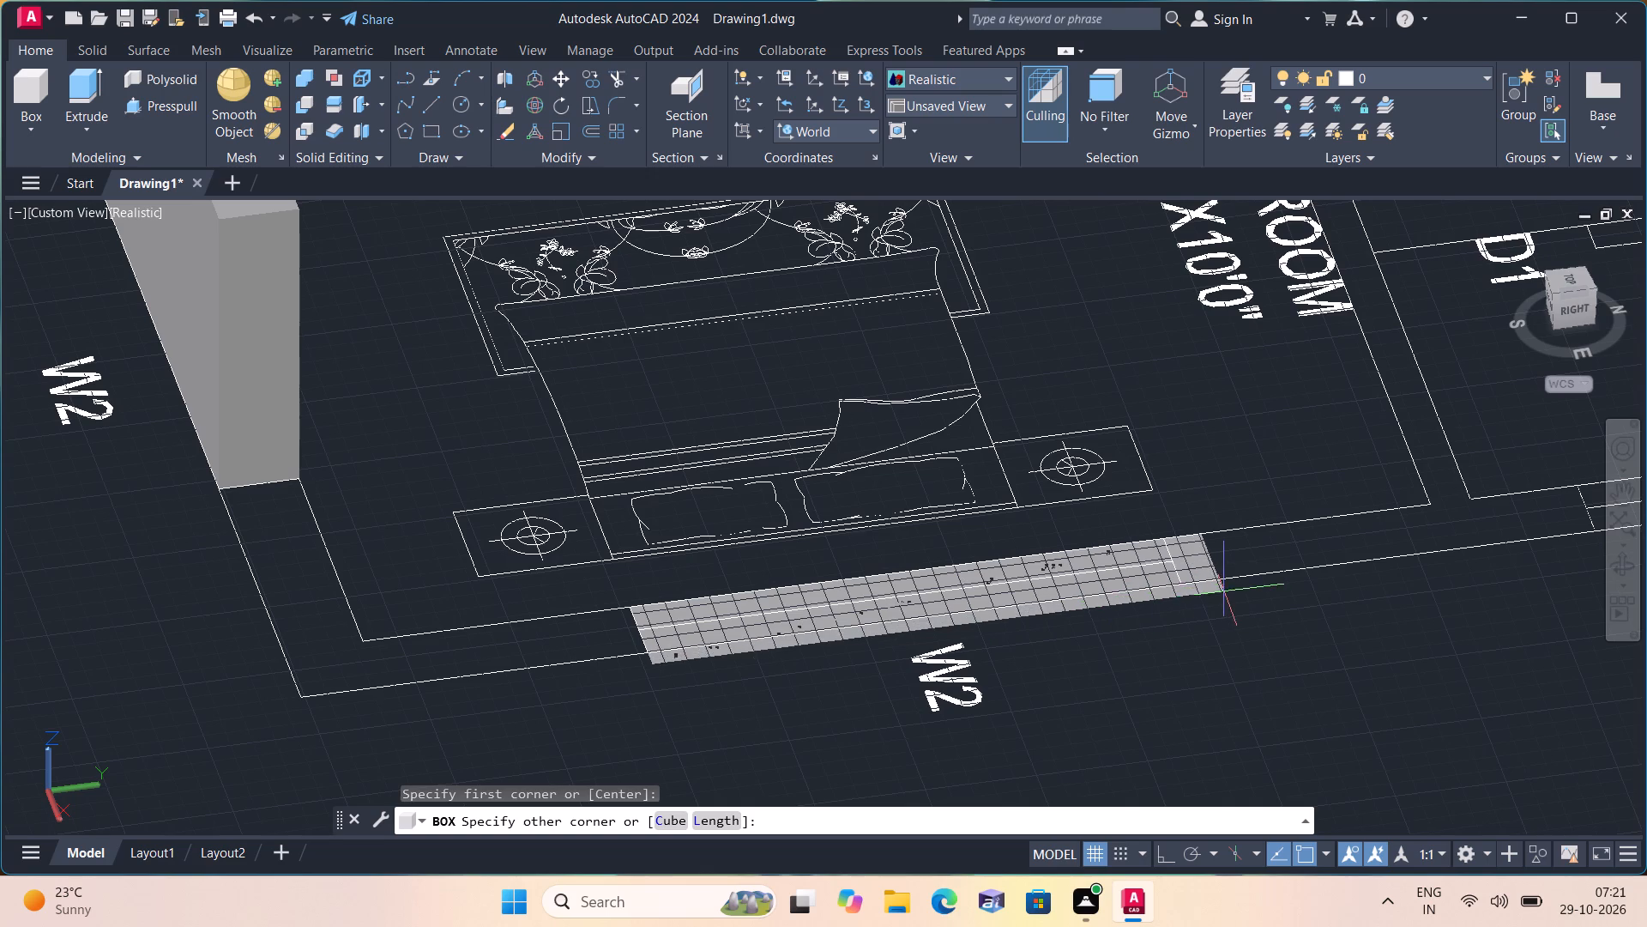
{"action": "left_click", "coordinate": [1179, 580]}
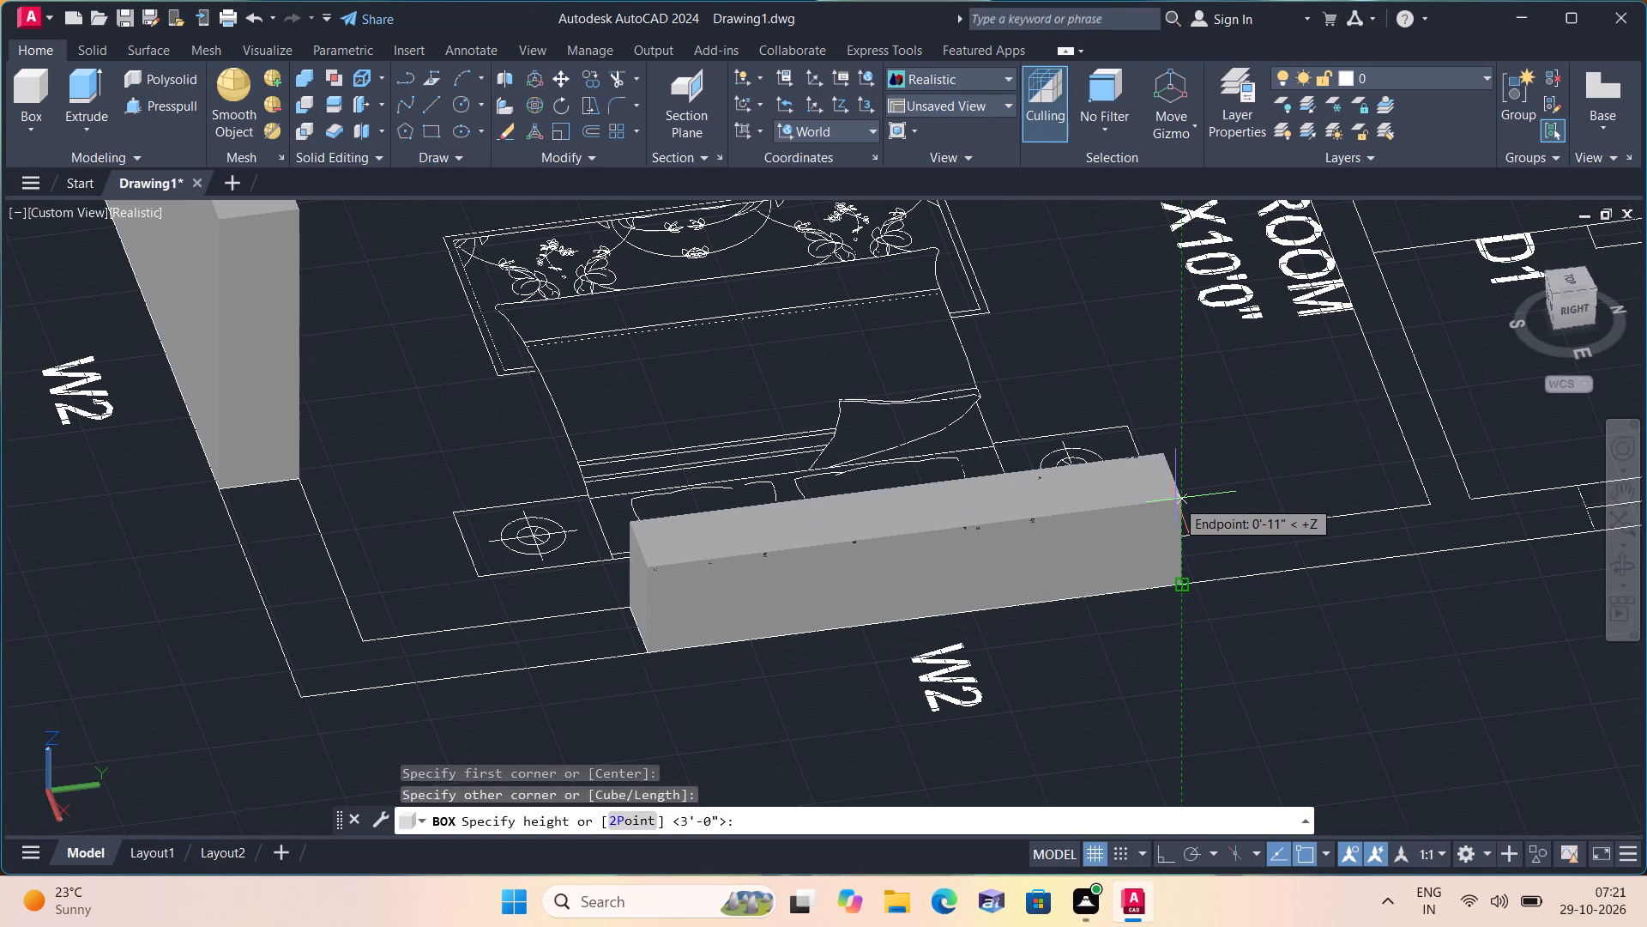
{"action": "type", "text": "3'"}
{"action": "key", "text": "space"}
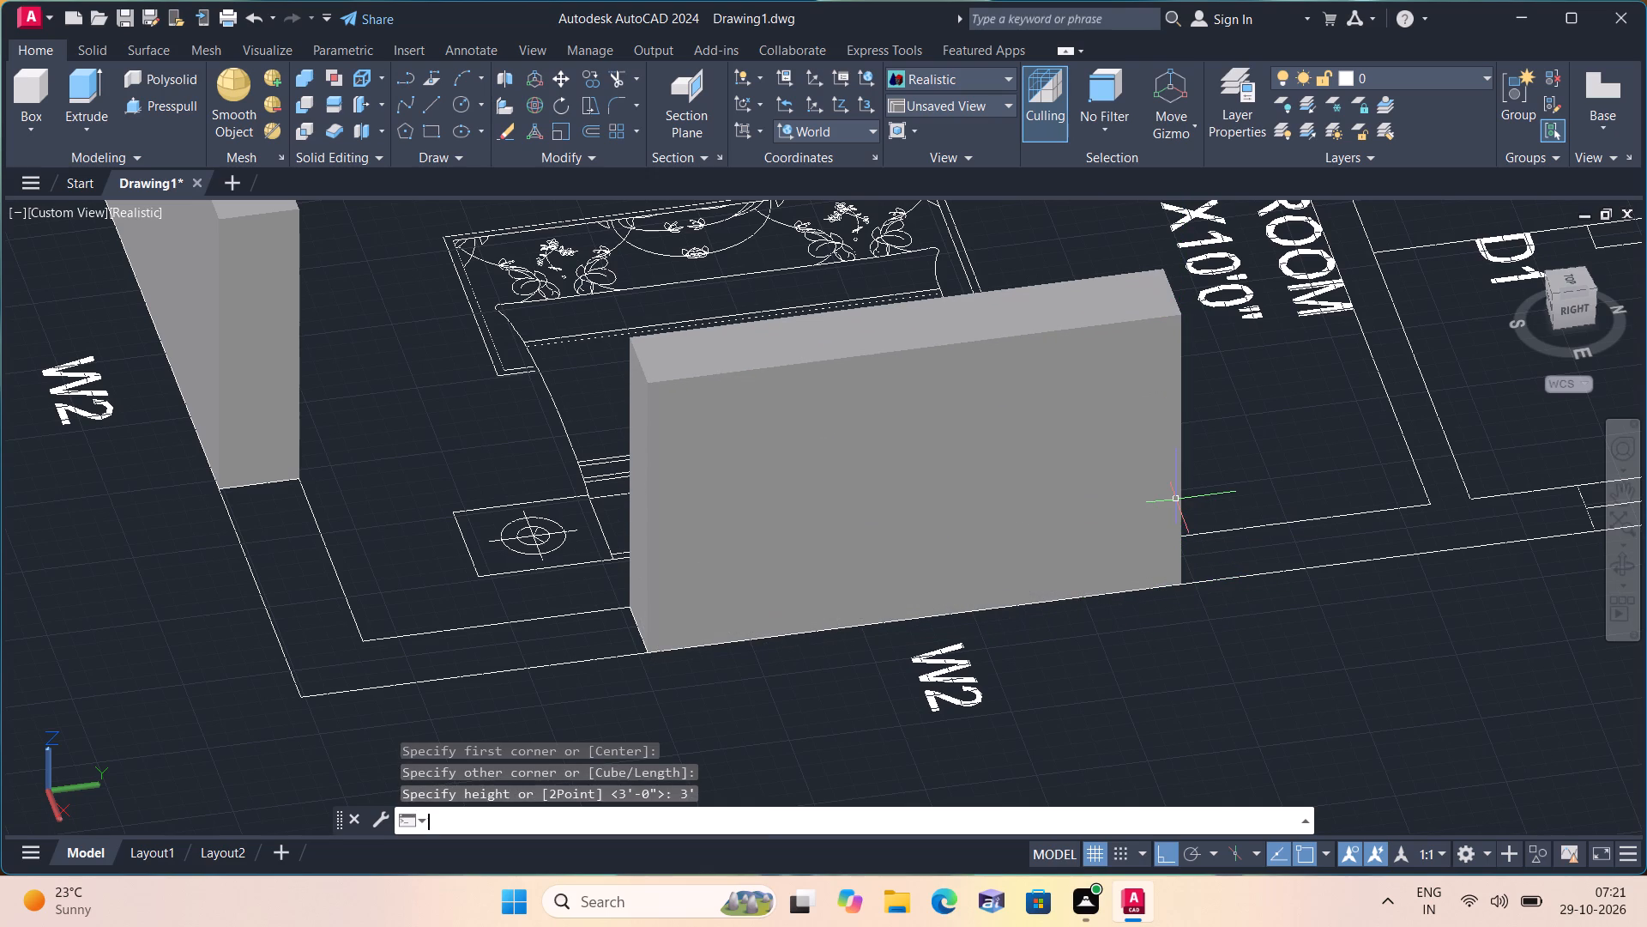
{"action": "key", "text": "Escape"}
Copy the box at the W2 window beside the bed's head 7' straight up from its lower outer corner.
{"action": "left_click", "coordinate": [1057, 331]}
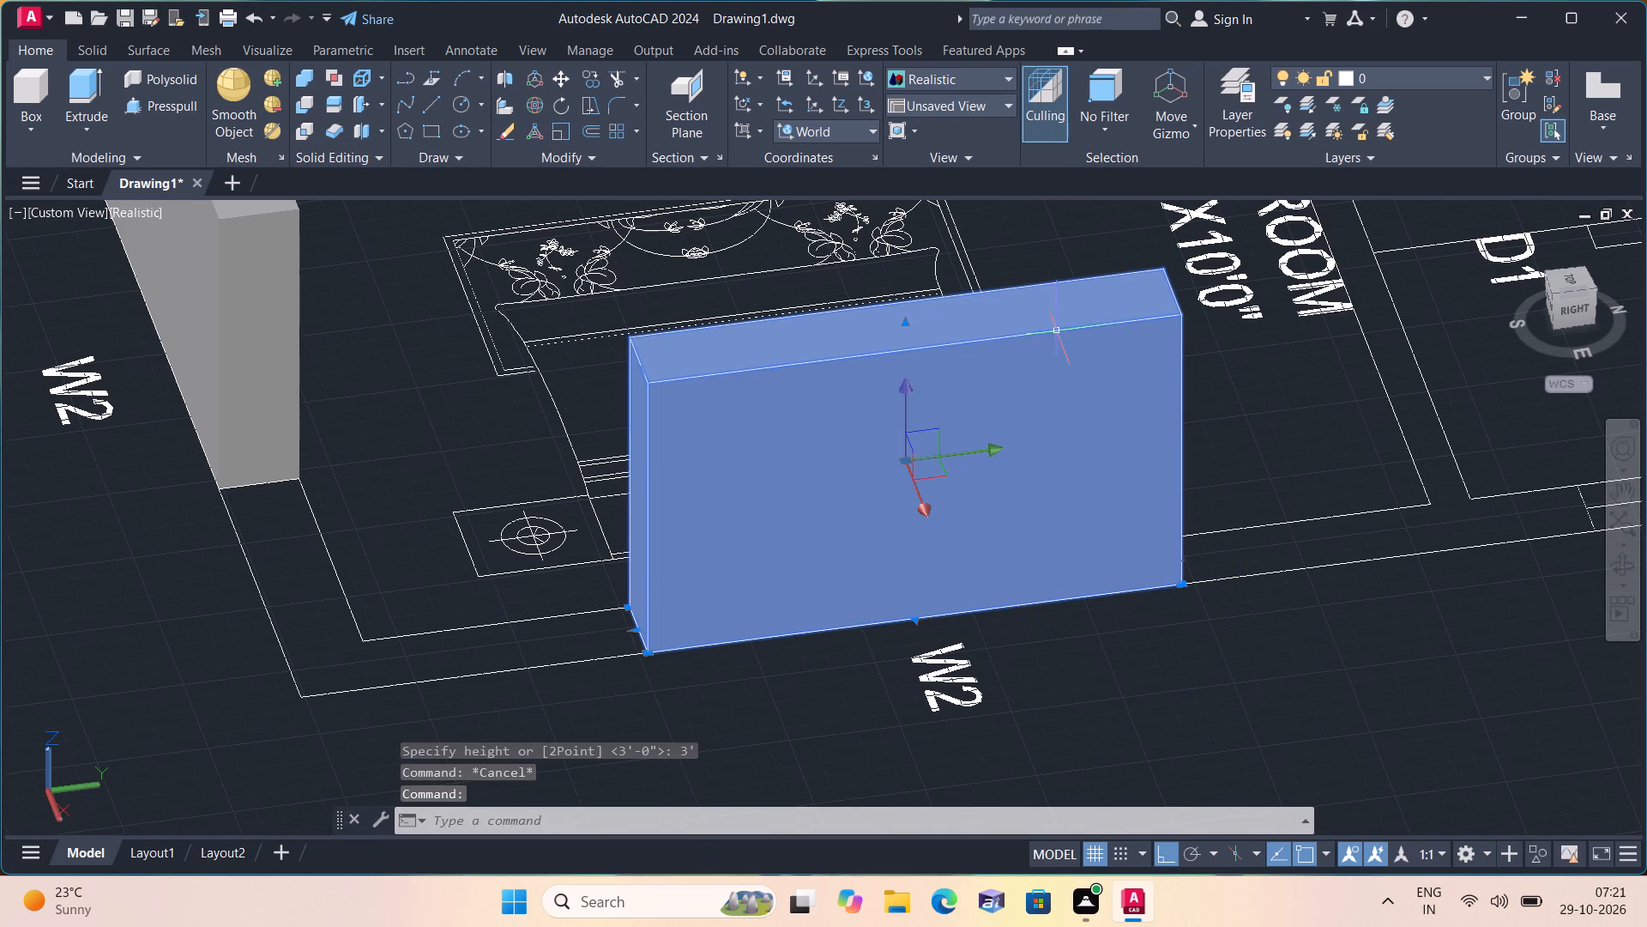
{"action": "left_click", "coordinate": [588, 70]}
{"action": "left_click", "coordinate": [649, 659]}
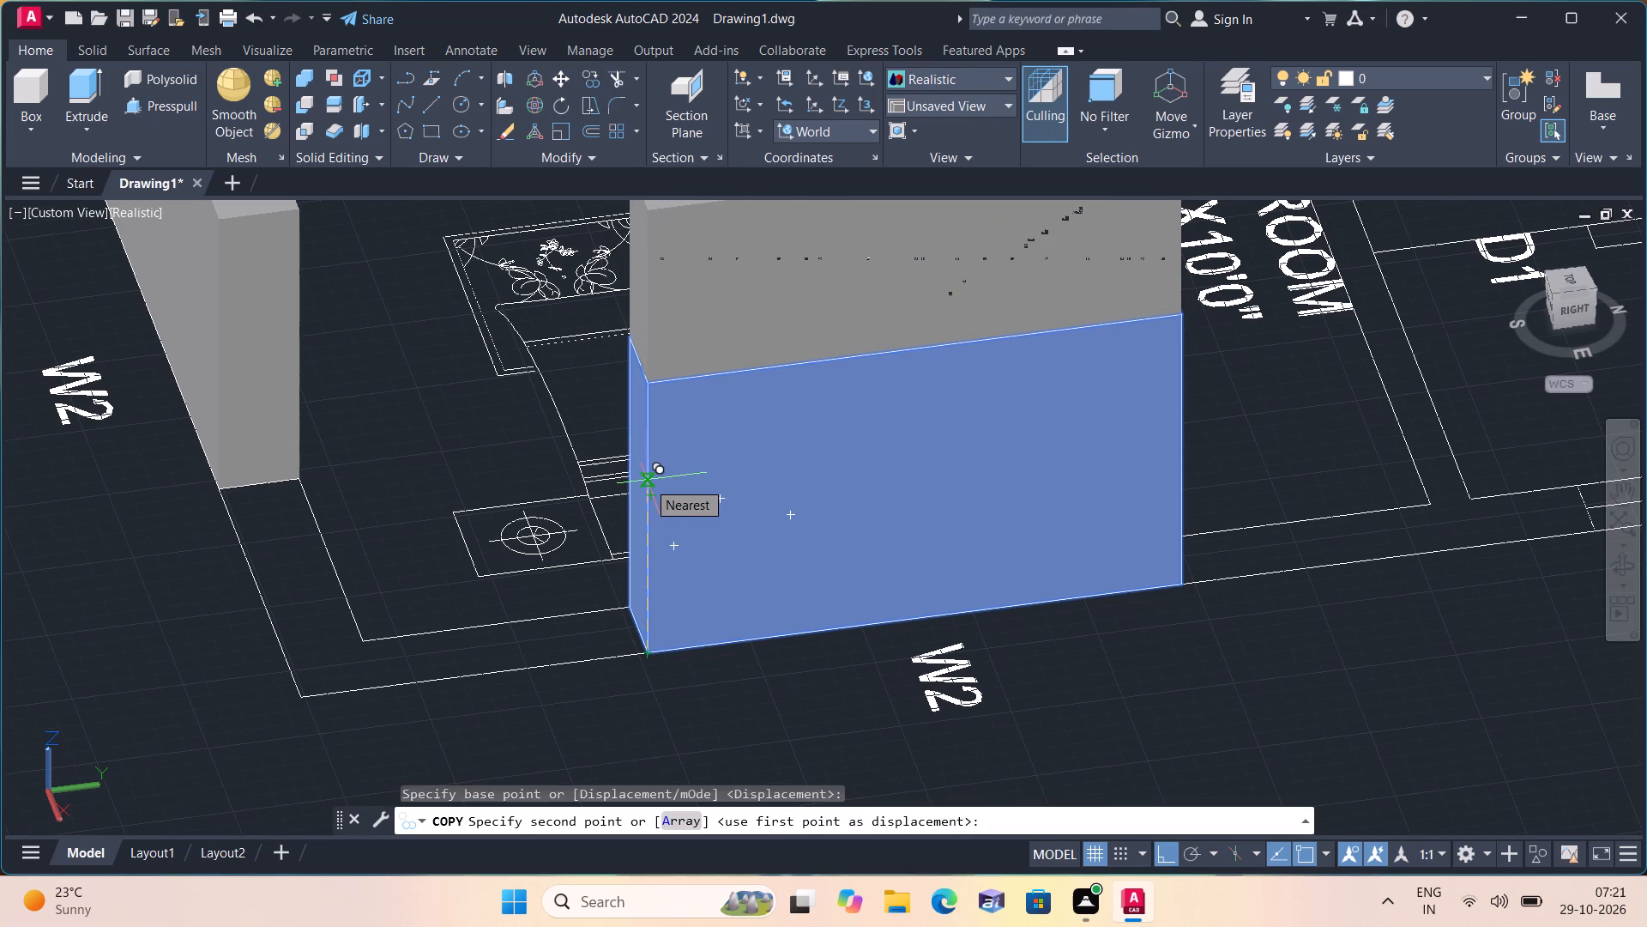
{"action": "key", "text": "7"}
{"action": "key", "text": "apostrophe"}
{"action": "key", "text": "space"}
{"action": "scroll", "coordinate": [647, 481], "scroll_direction": "down", "scroll_amount": 2}
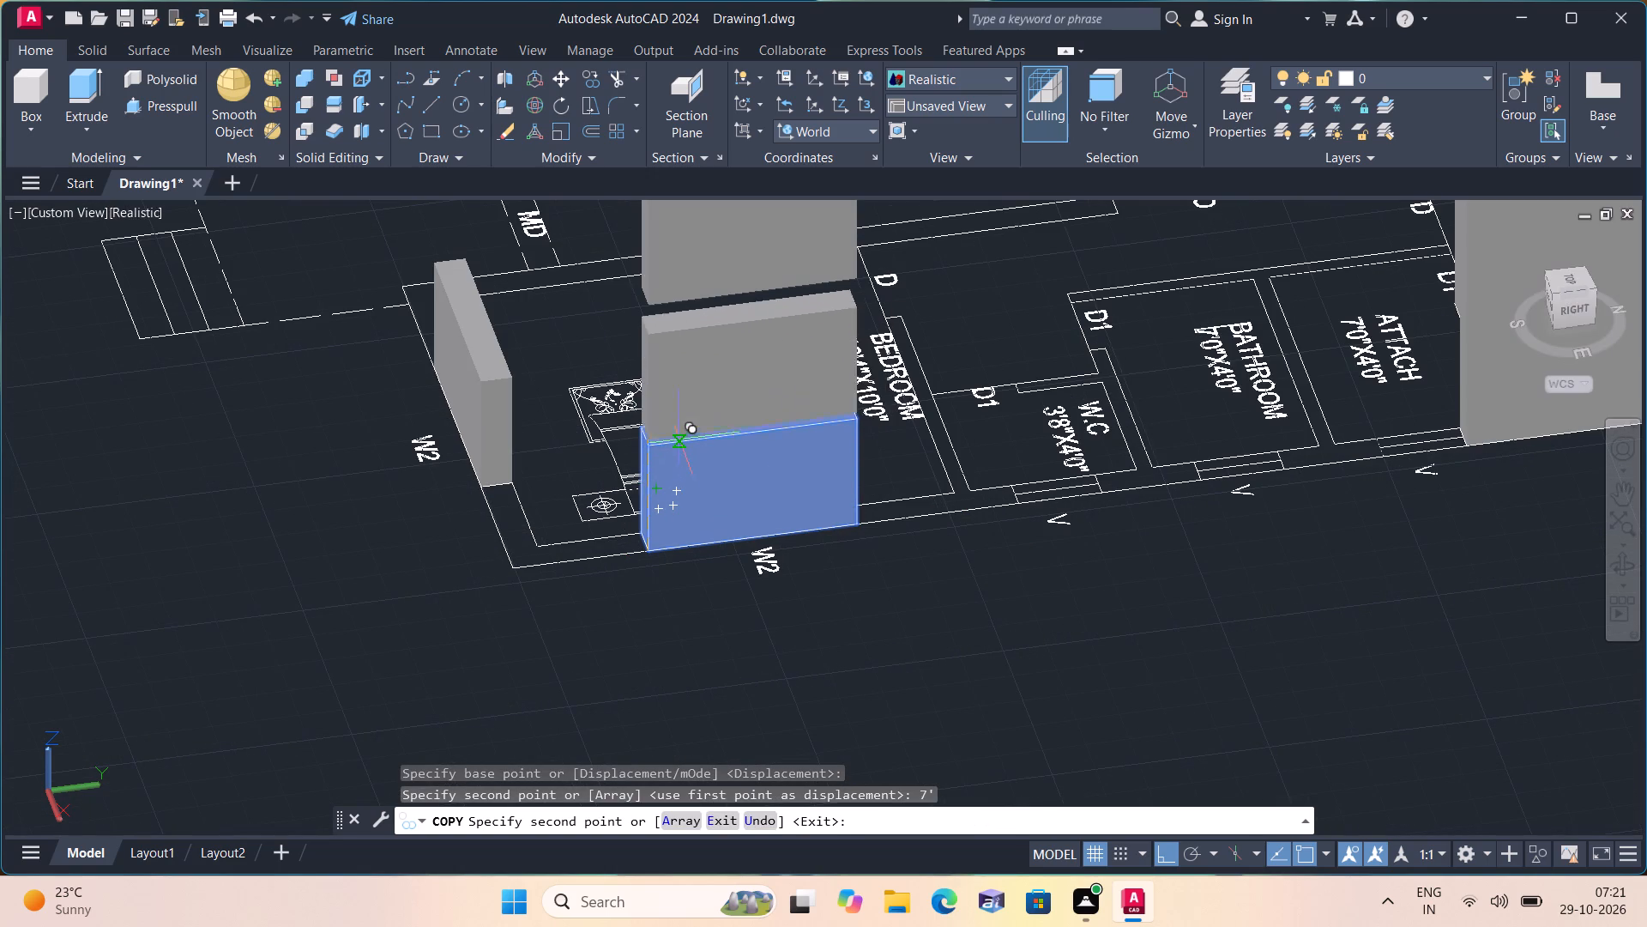
{"action": "key", "text": "Escape"}
Copy the box at the W2 window in the same bedroom's end wall 7' straight up from its lower outer corner.
{"action": "scroll", "coordinate": [721, 536], "scroll_direction": "down", "scroll_amount": 1}
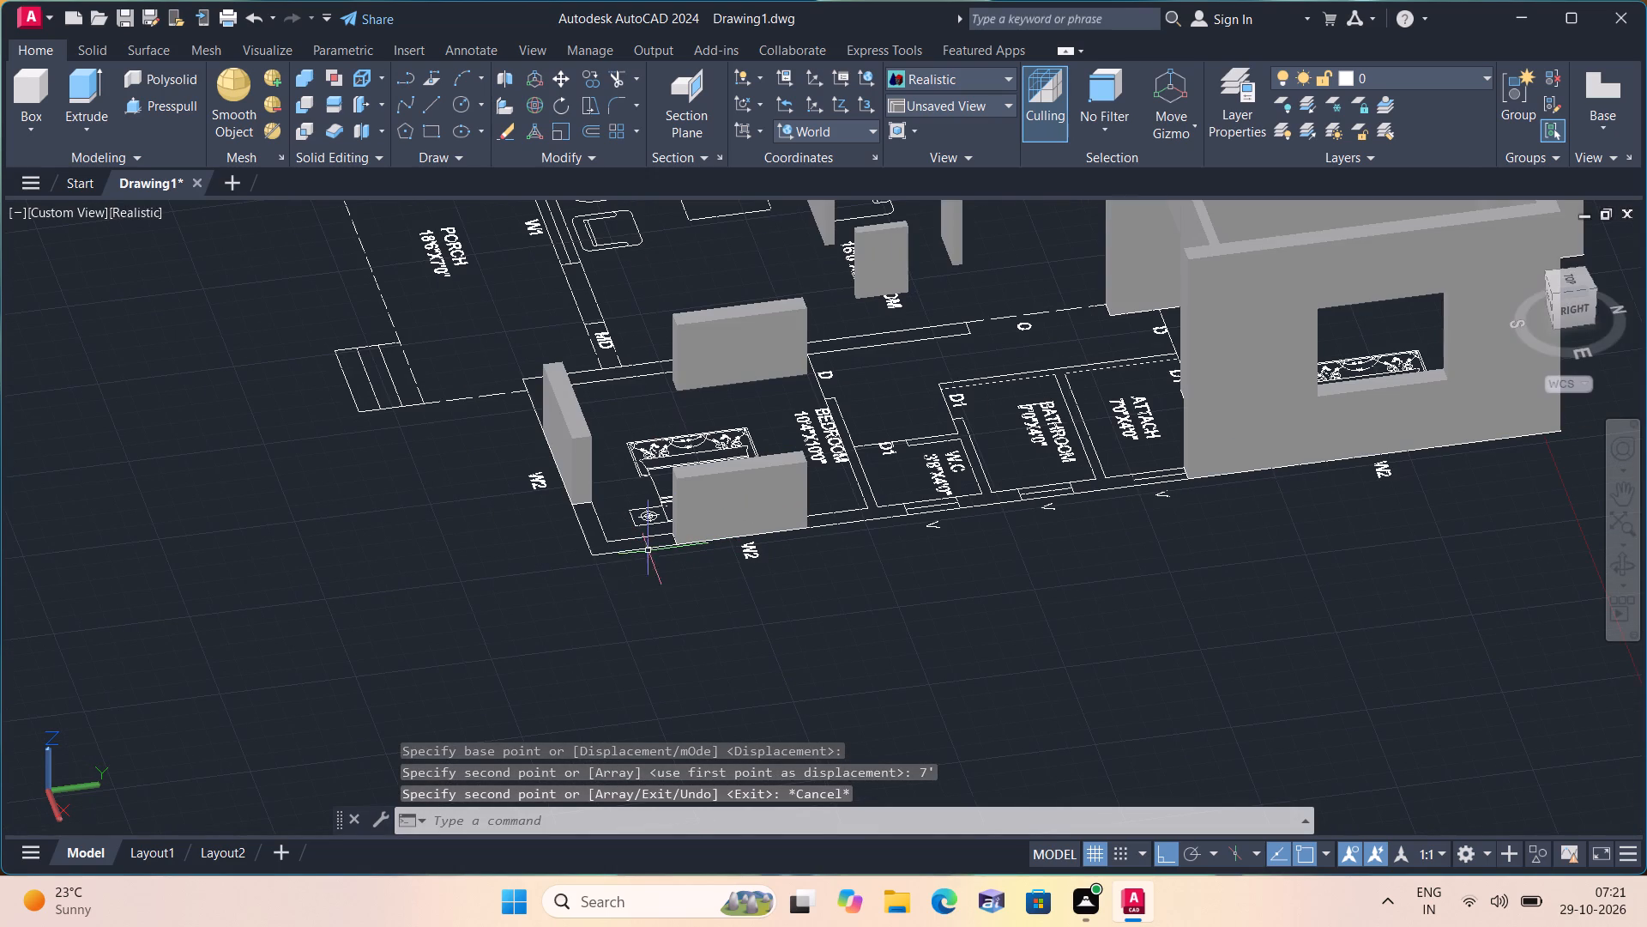
{"action": "middle_click_drag", "start_coordinate": [558, 585], "coordinate": [772, 618], "text": "shift"}
{"action": "middle_click_drag", "start_coordinate": [795, 587], "coordinate": [728, 474]}
{"action": "scroll", "coordinate": [858, 611], "scroll_direction": "up", "scroll_amount": 1}
{"action": "left_click", "coordinate": [860, 572]}
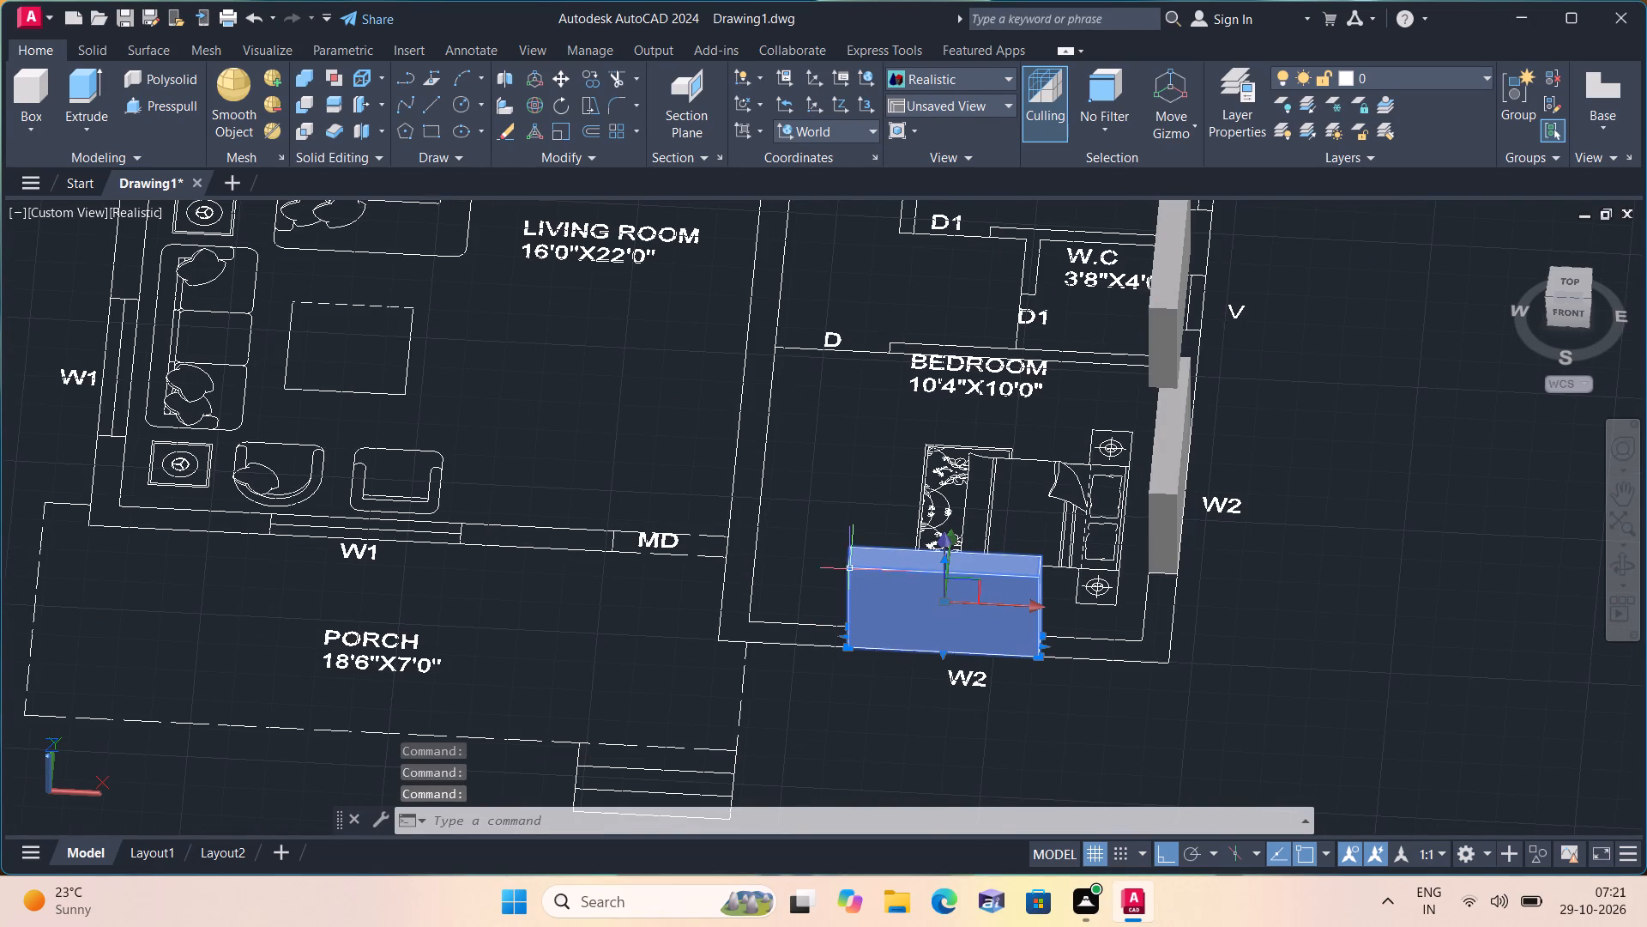
{"action": "left_click", "coordinate": [589, 76]}
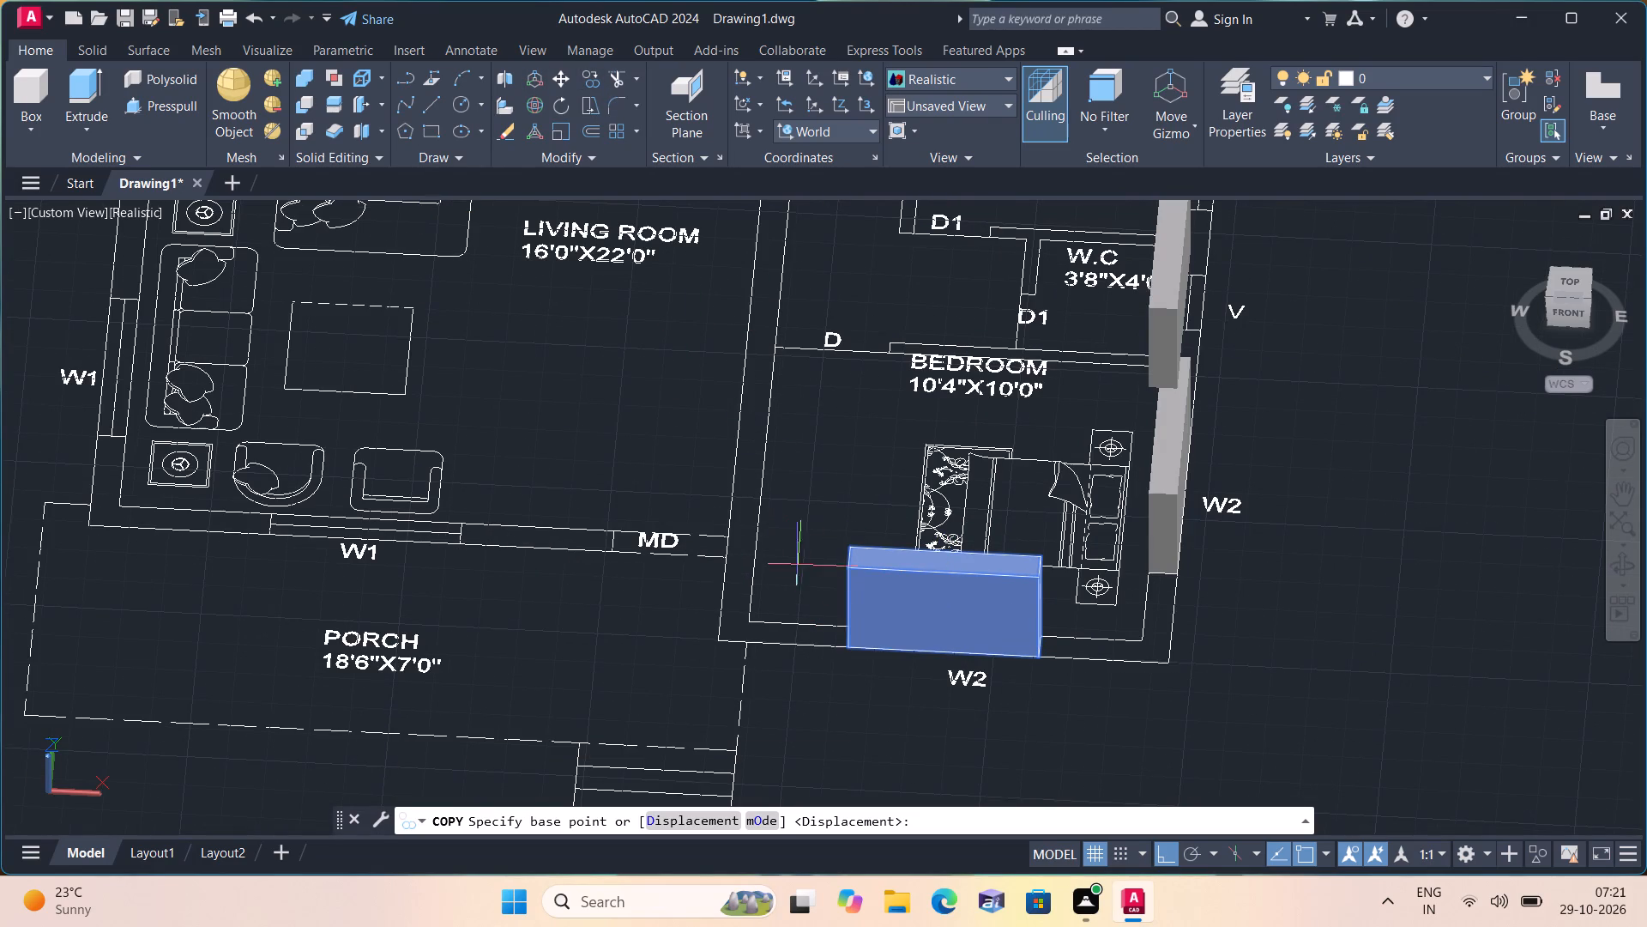
{"action": "left_click", "coordinate": [845, 650]}
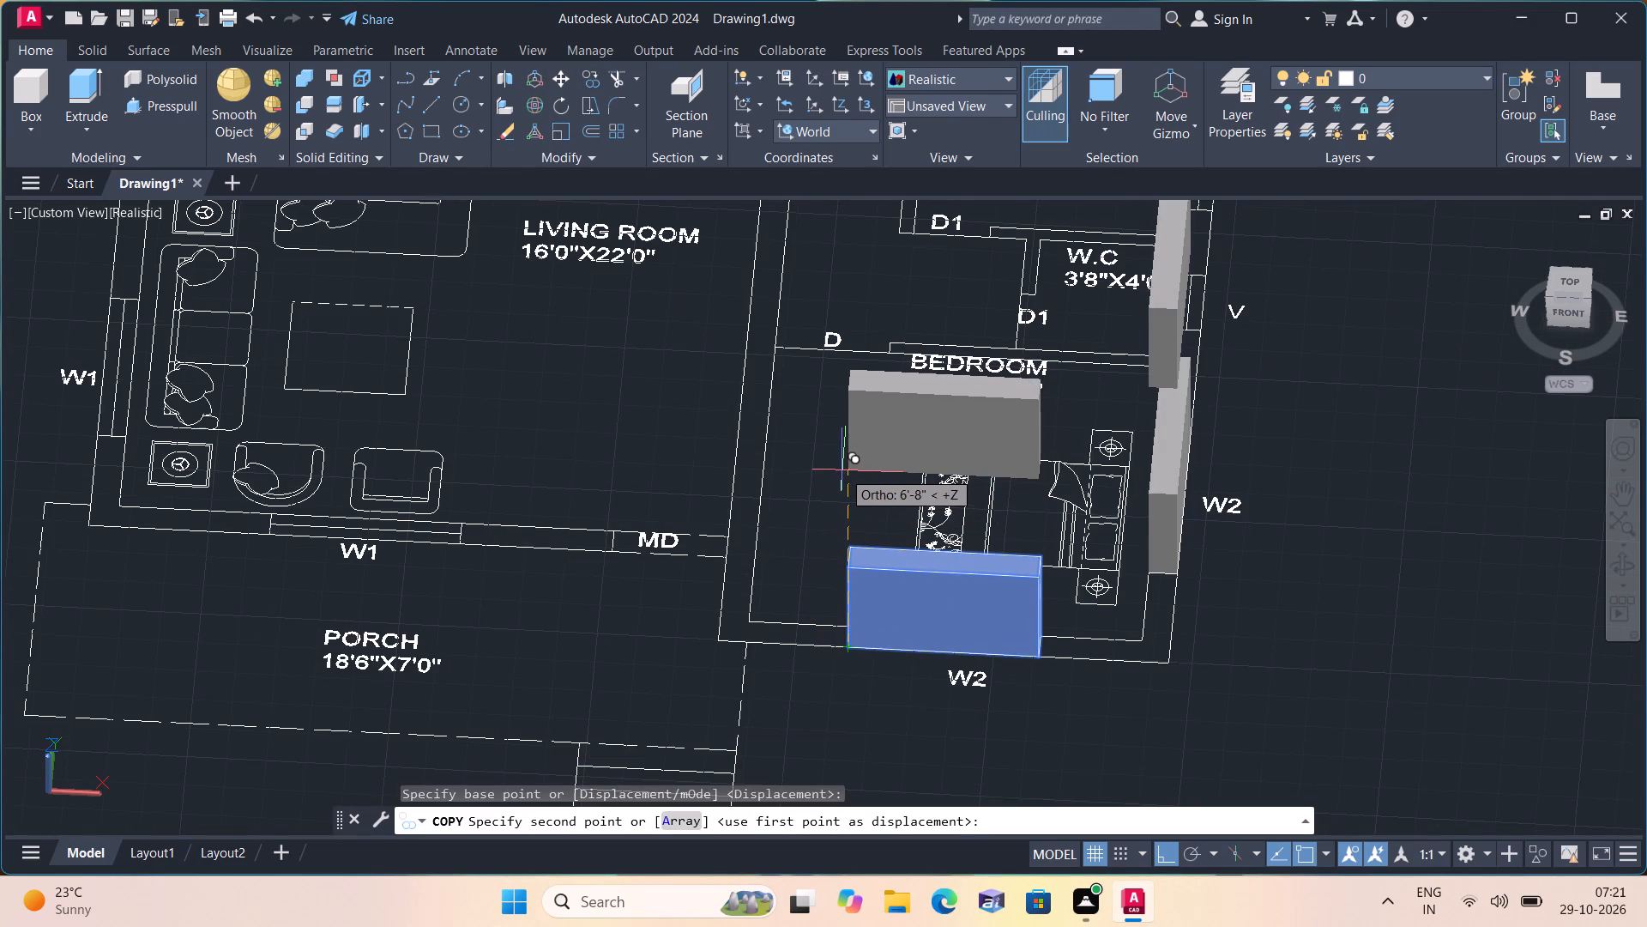
{"action": "key", "text": "7"}
{"action": "type", "text": "'"}
{"action": "key", "text": "space"}
{"action": "key", "text": "Escape"}
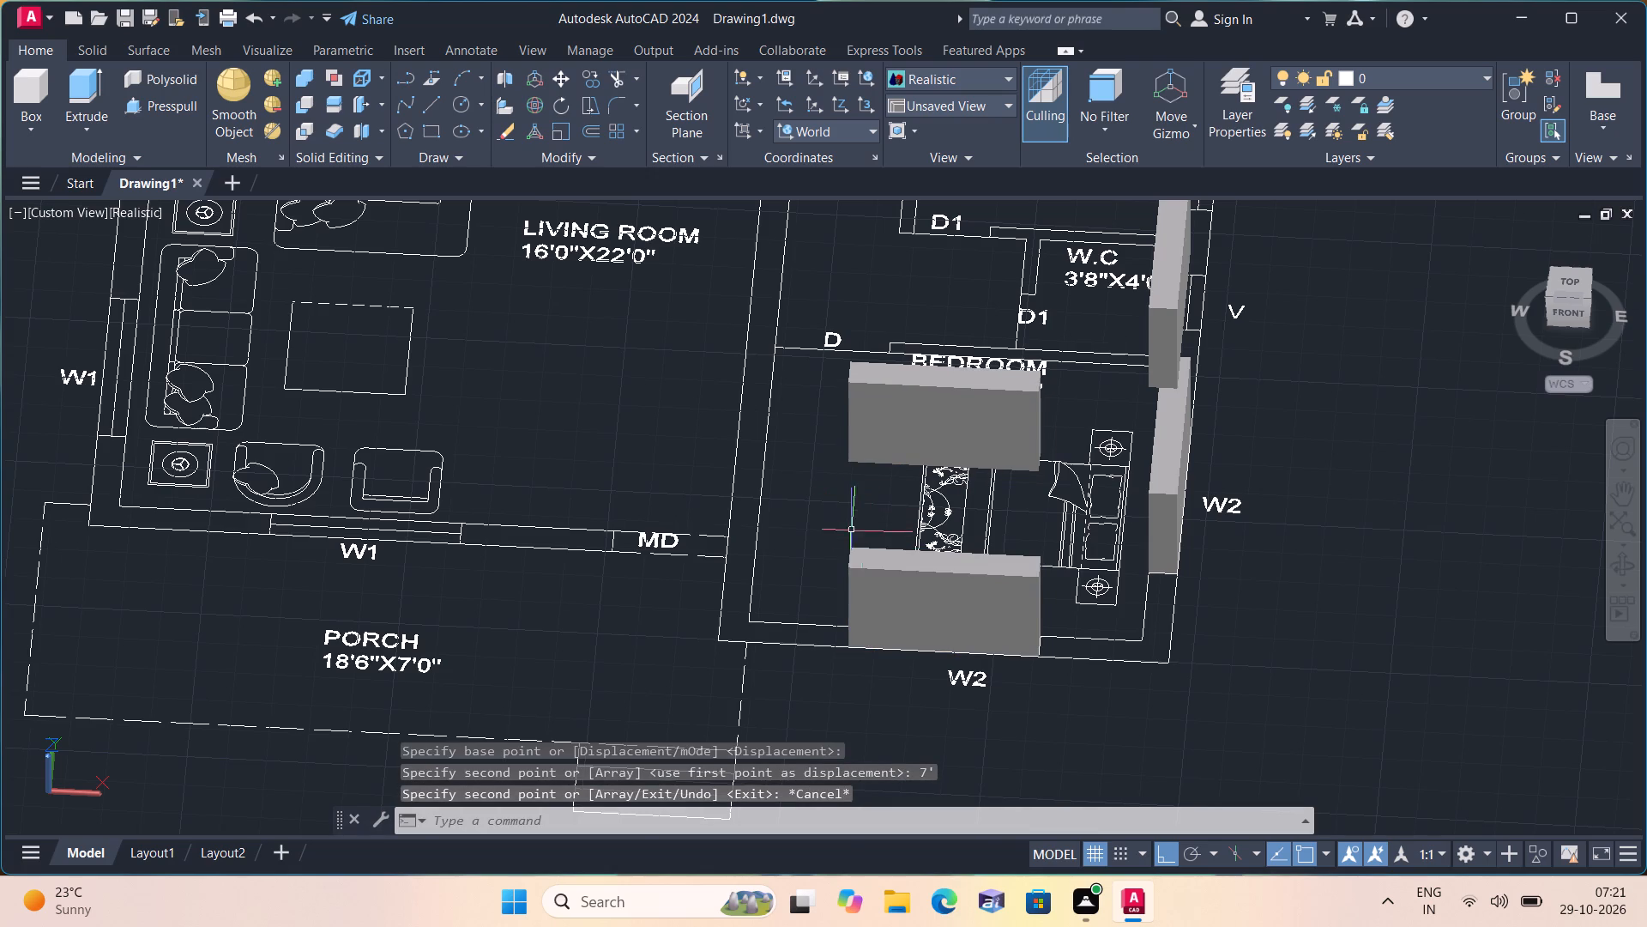
Presspull the wall between the living room and this bedroom, including its return to the end W2 window, up 10'.
{"action": "scroll", "coordinate": [856, 602], "scroll_direction": "down", "scroll_amount": 1}
{"action": "middle_click_drag", "start_coordinate": [733, 565], "coordinate": [678, 589]}
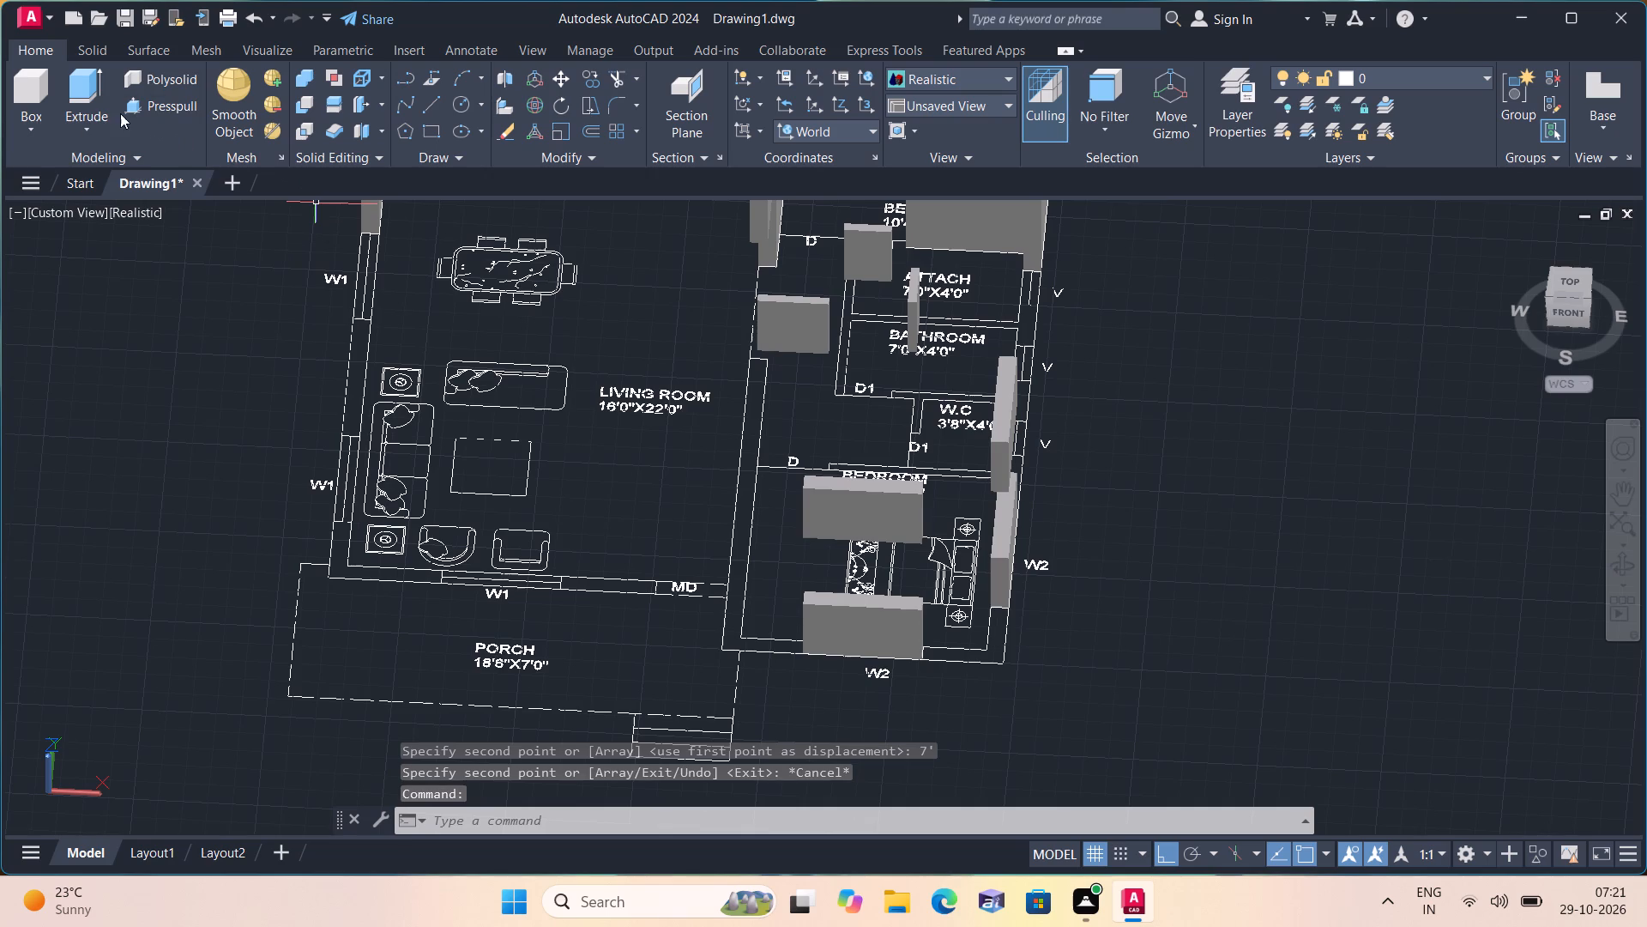
{"action": "left_click", "coordinate": [158, 102]}
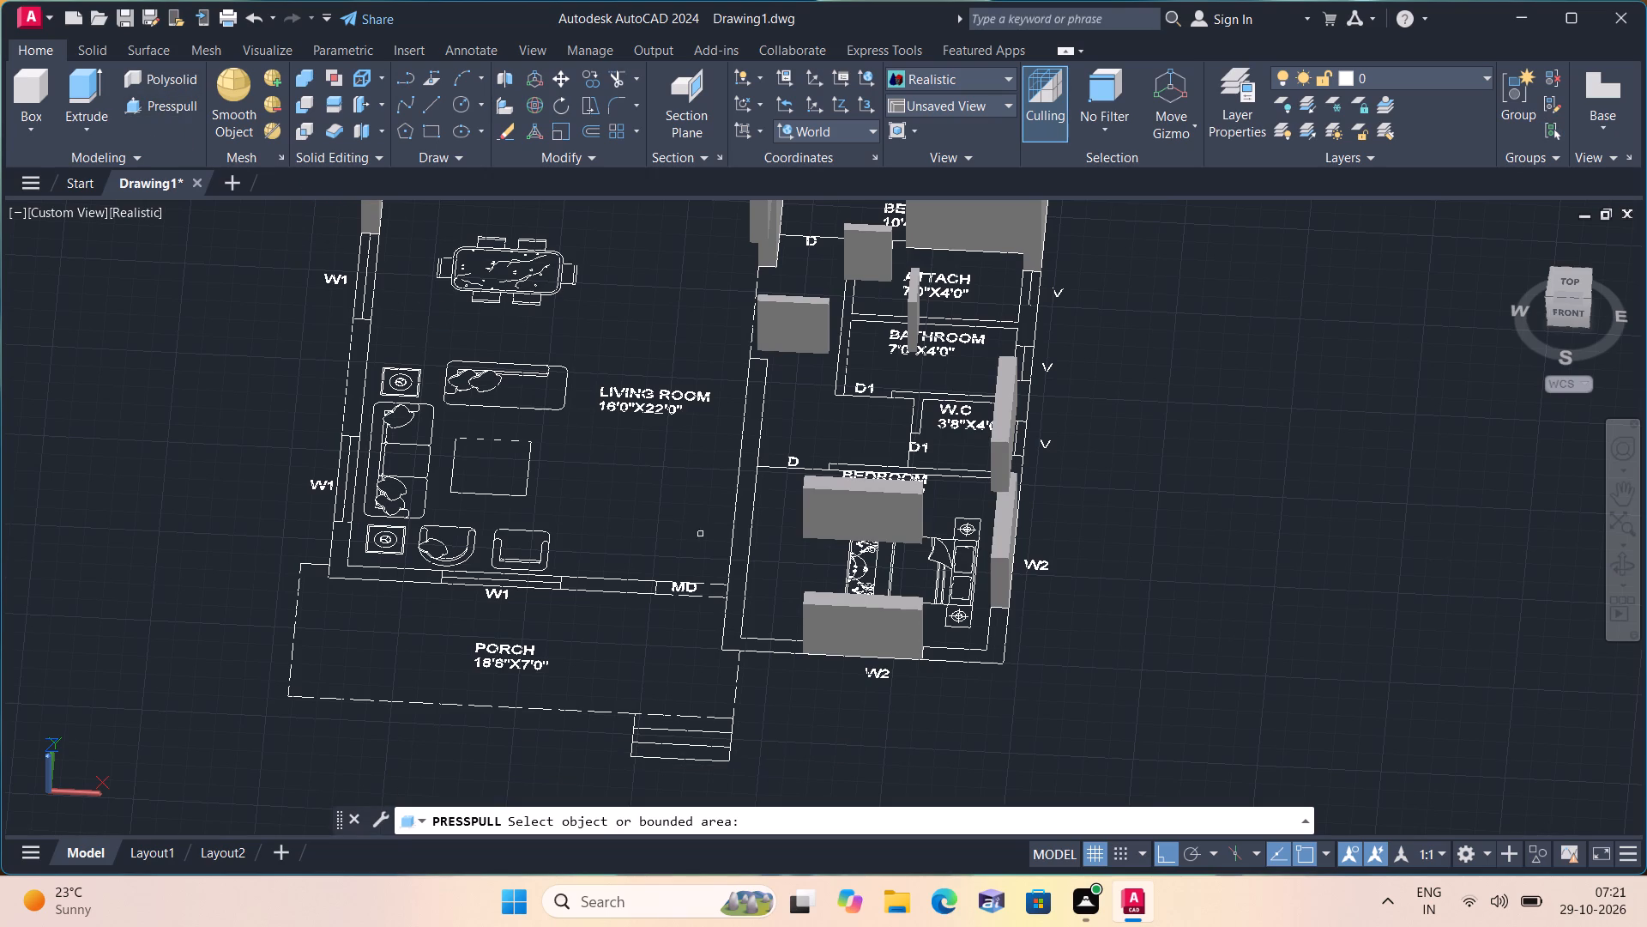
{"action": "left_click", "coordinate": [736, 589]}
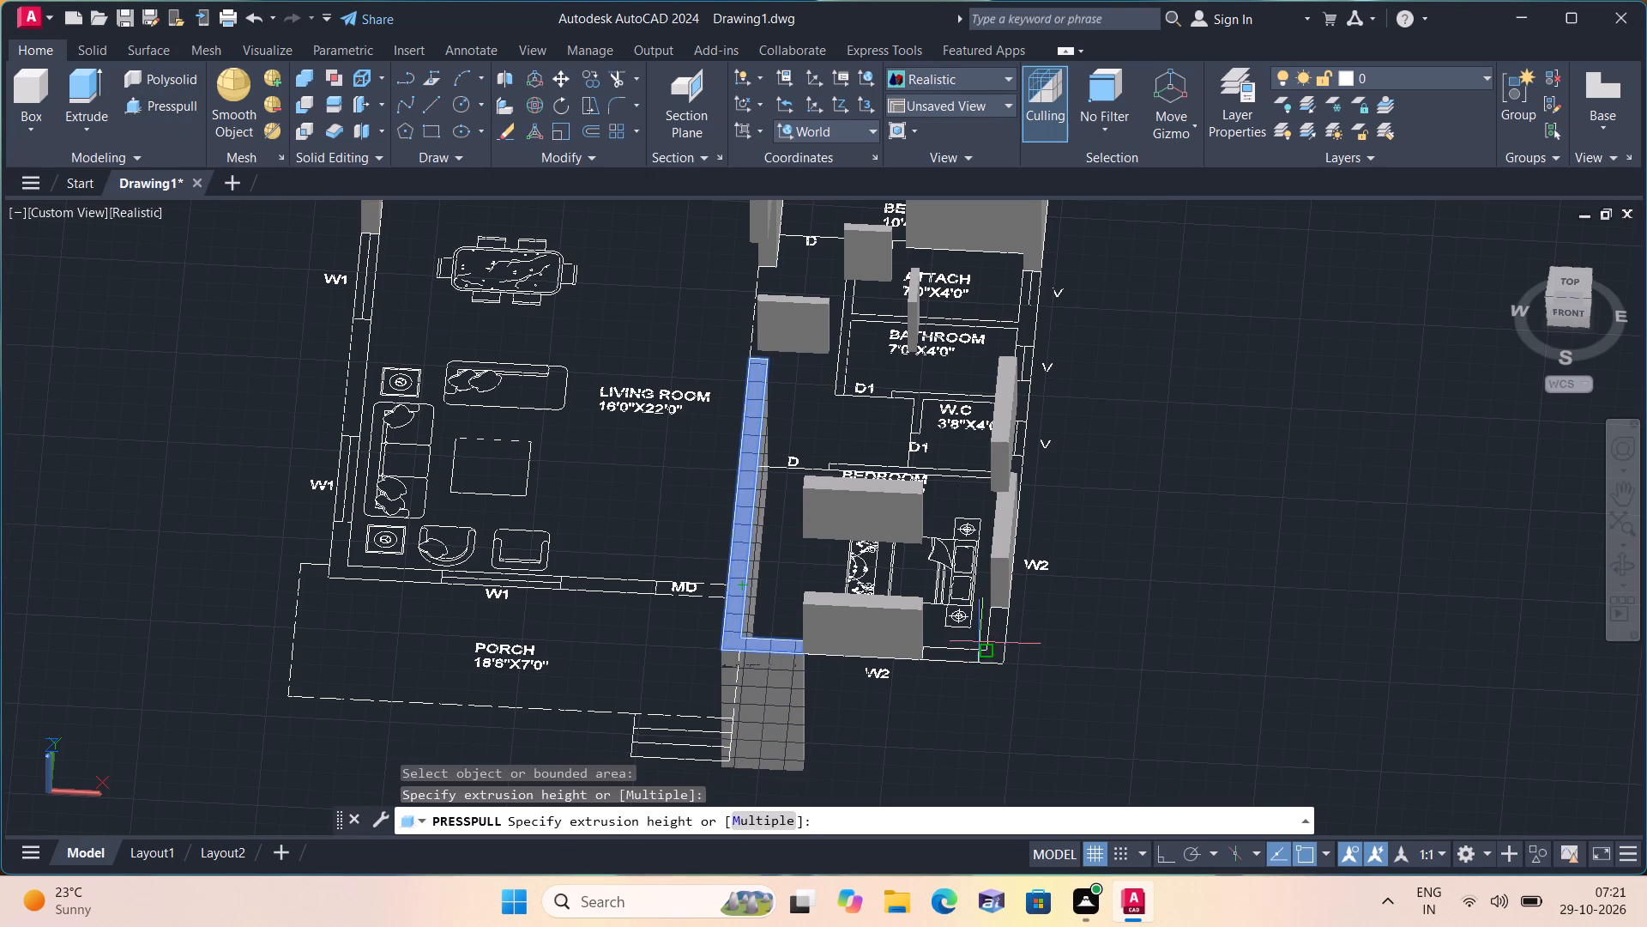
{"action": "type", "text": "10'"}
{"action": "key", "text": "space"}
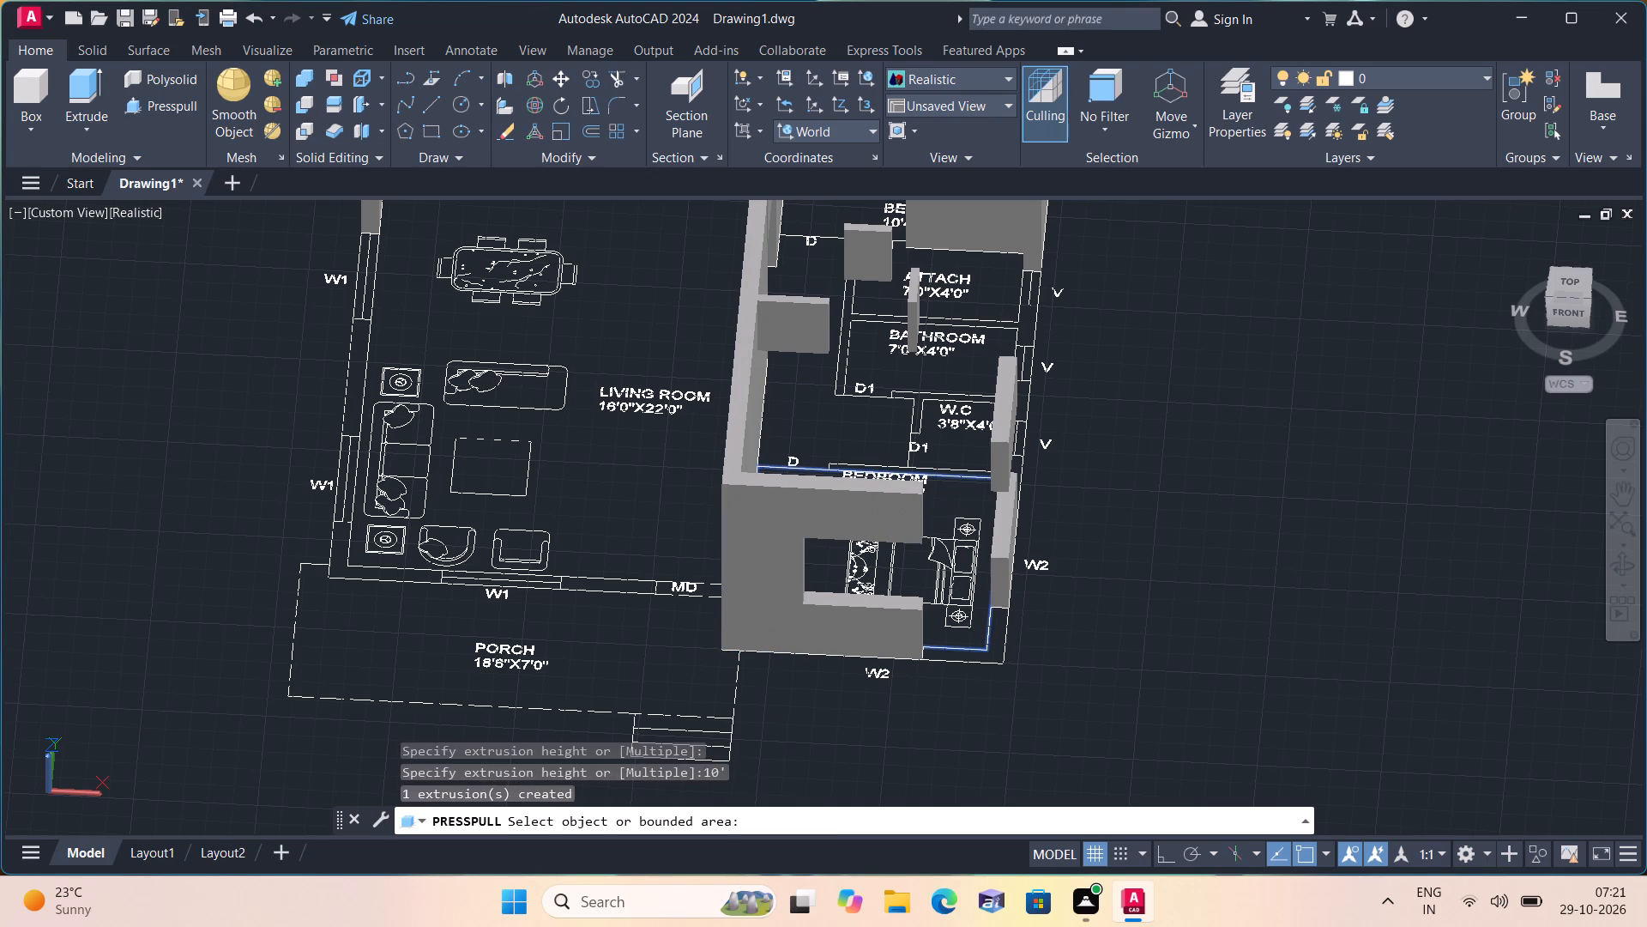
Presspull the bedroom's outer corner wall between its two W2 windows up 10'.
{"action": "left_click", "coordinate": [136, 104]}
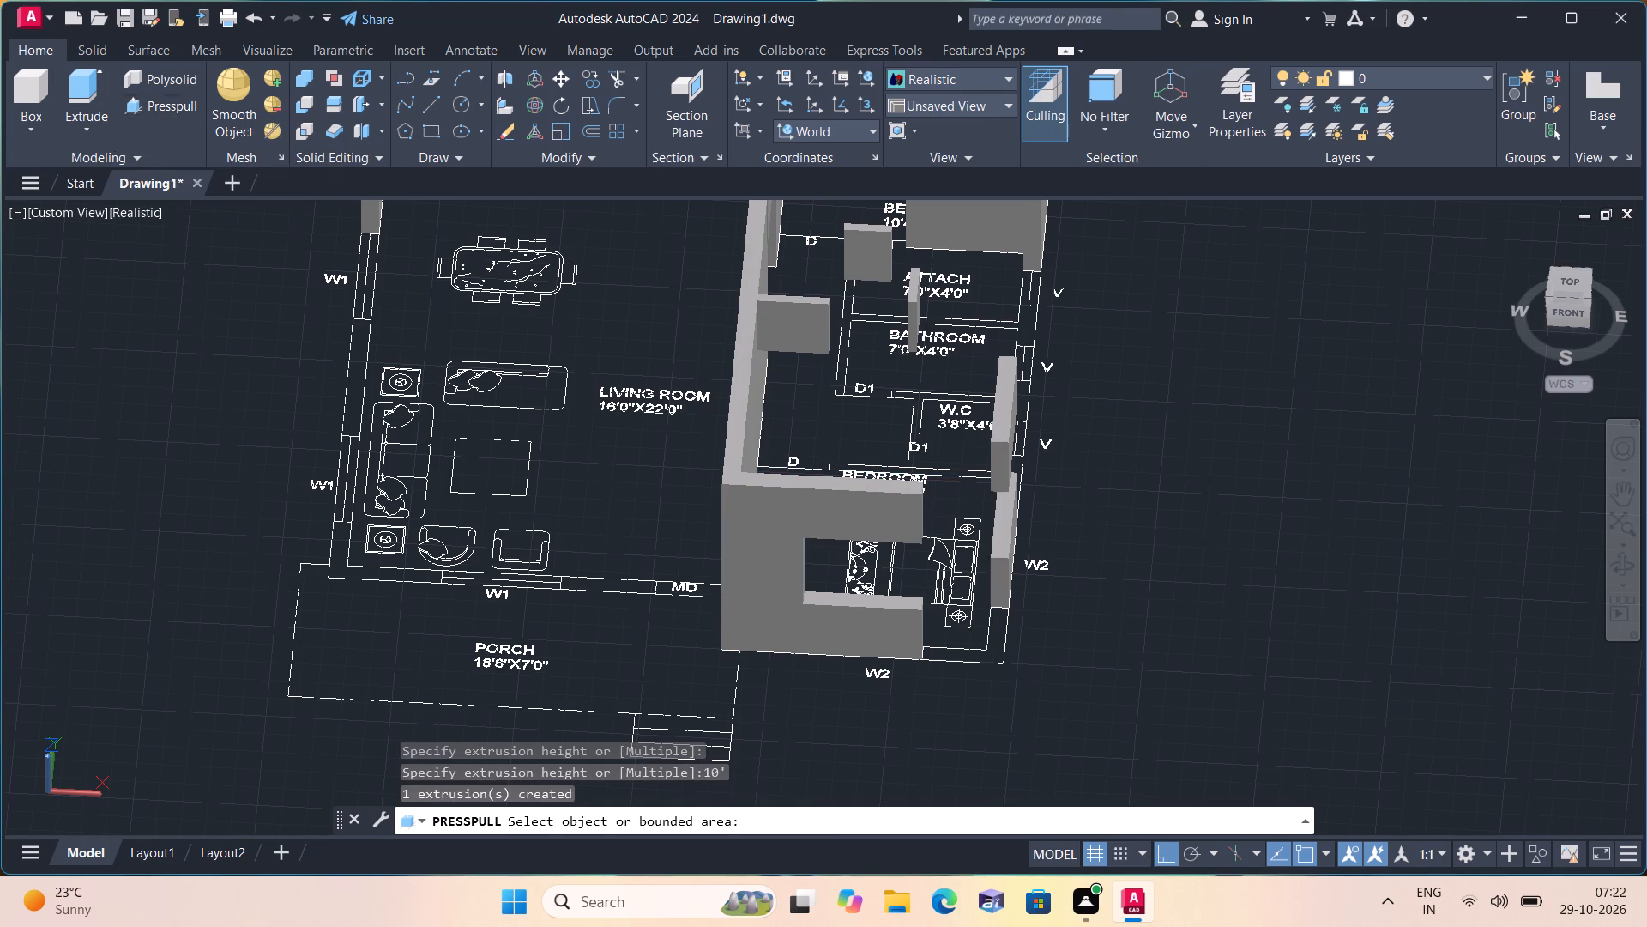
{"action": "left_click", "coordinate": [998, 652]}
{"action": "type", "text": "10"}
{"action": "type", "text": "'"}
{"action": "key", "text": "space"}
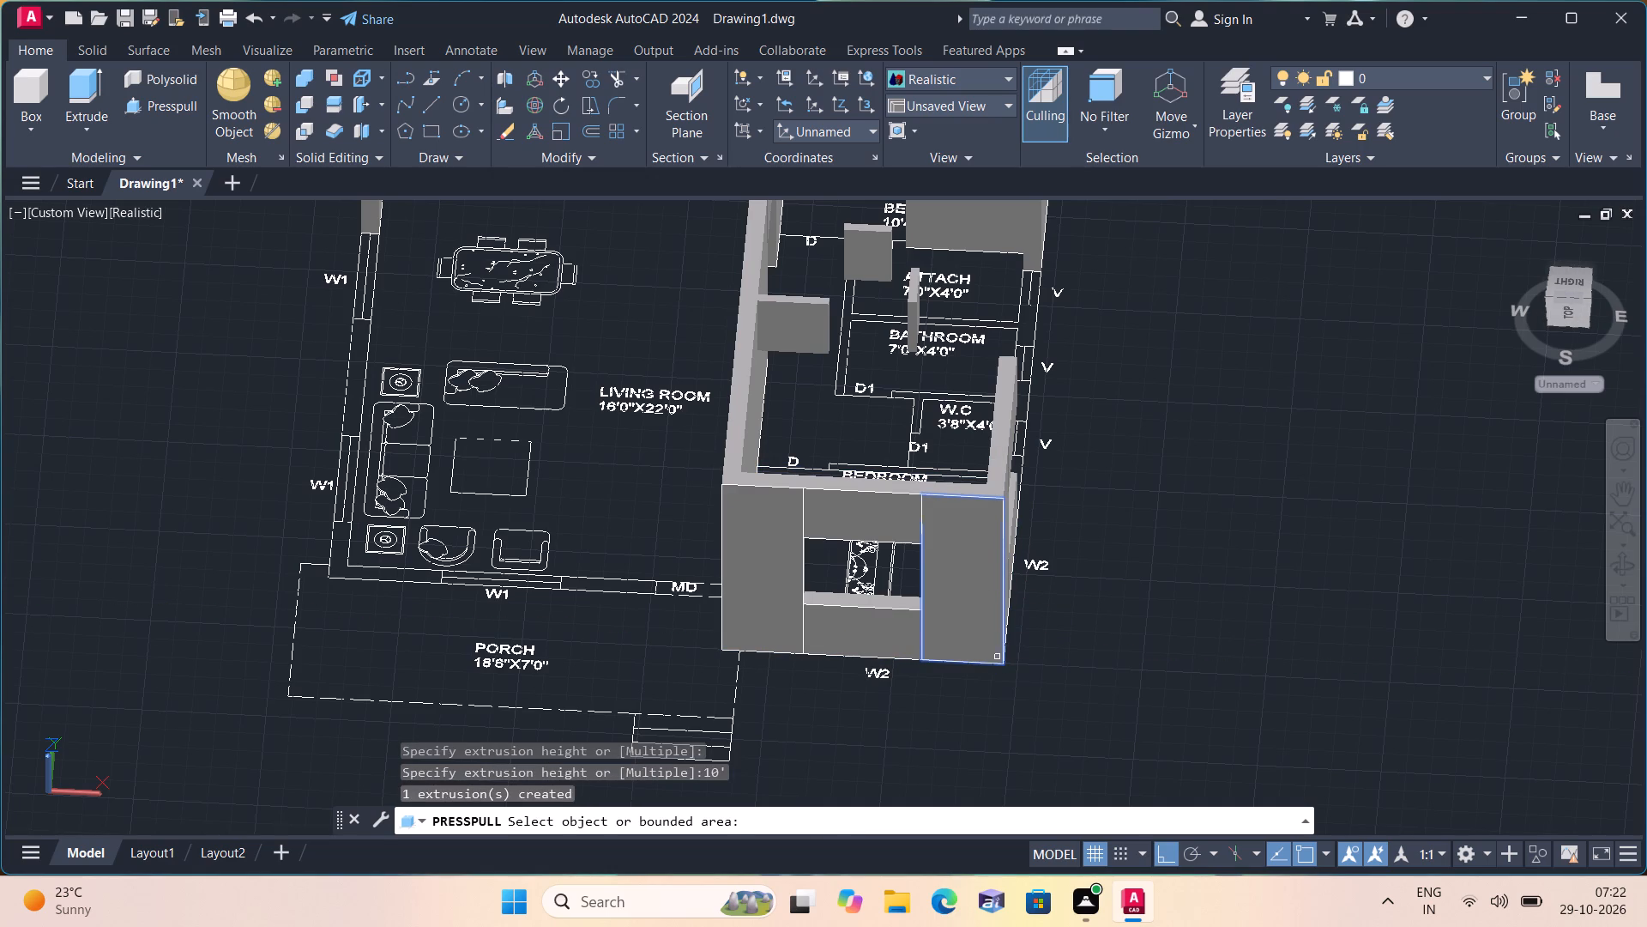
{"action": "scroll", "coordinate": [1114, 620], "scroll_direction": "down", "scroll_amount": 1}
{"action": "middle_click_drag", "start_coordinate": [1112, 620], "coordinate": [1032, 707]}
{"action": "middle_click_drag", "start_coordinate": [1090, 691], "coordinate": [1086, 691]}
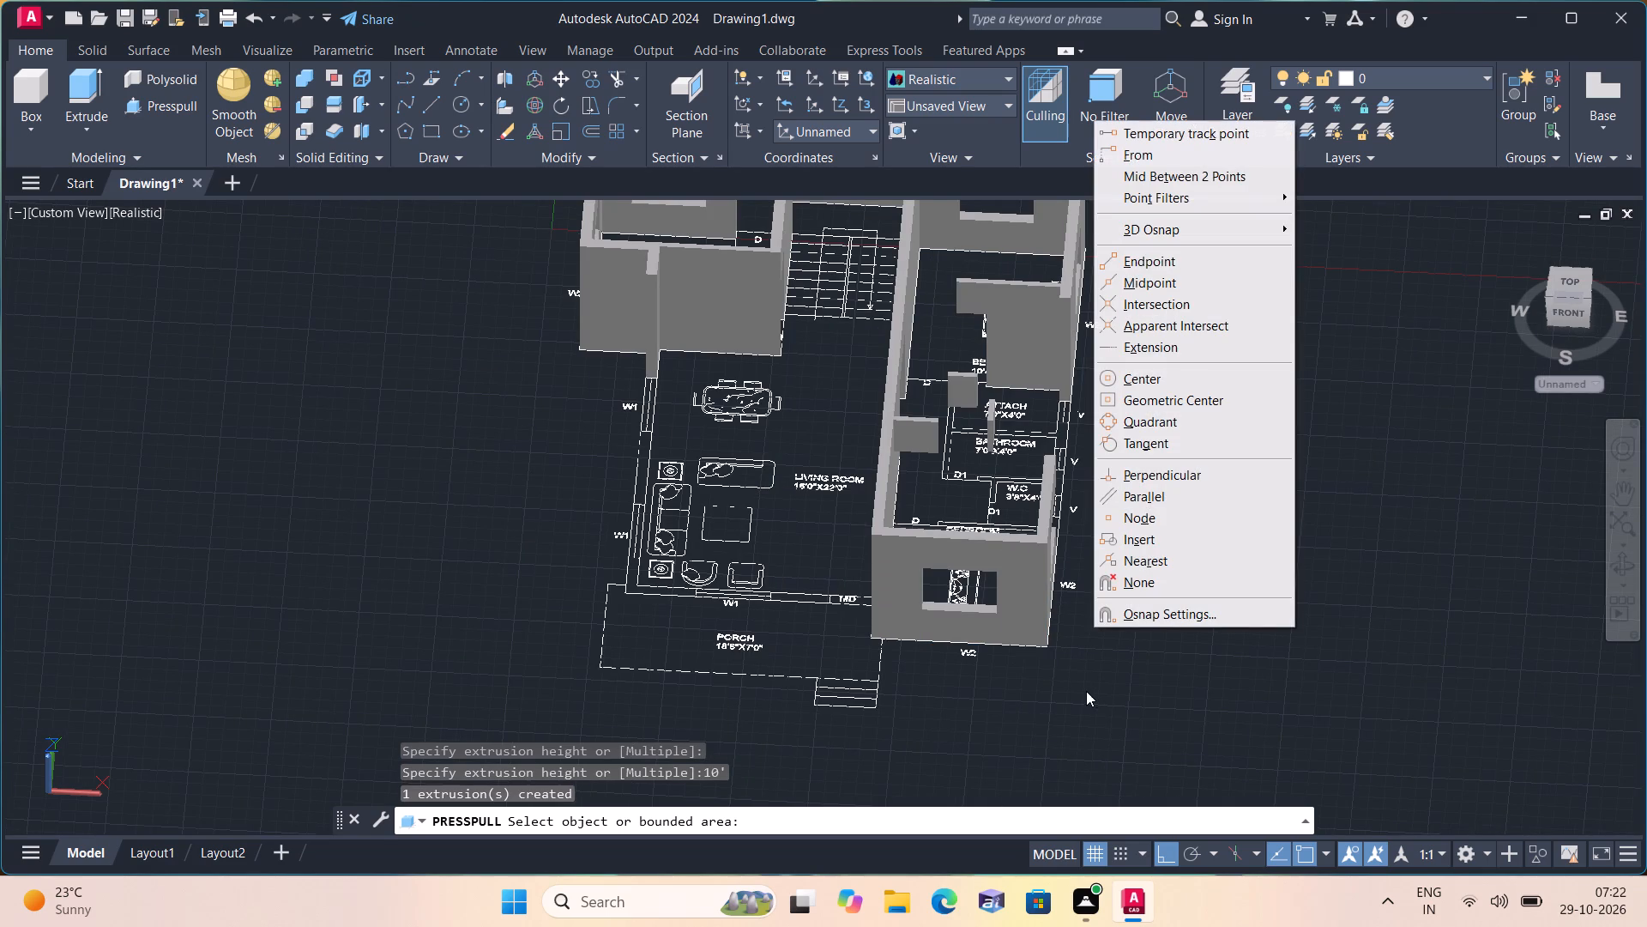
{"action": "middle_click_drag", "start_coordinate": [1086, 691], "coordinate": [1028, 729]}
{"action": "left_click", "coordinate": [1047, 717]}
{"action": "middle_click_drag", "start_coordinate": [1047, 716], "coordinate": [1021, 717]}
{"action": "scroll", "coordinate": [1041, 716], "scroll_direction": "down", "scroll_amount": 1}
{"action": "middle_click_drag", "start_coordinate": [1045, 715], "coordinate": [981, 742]}
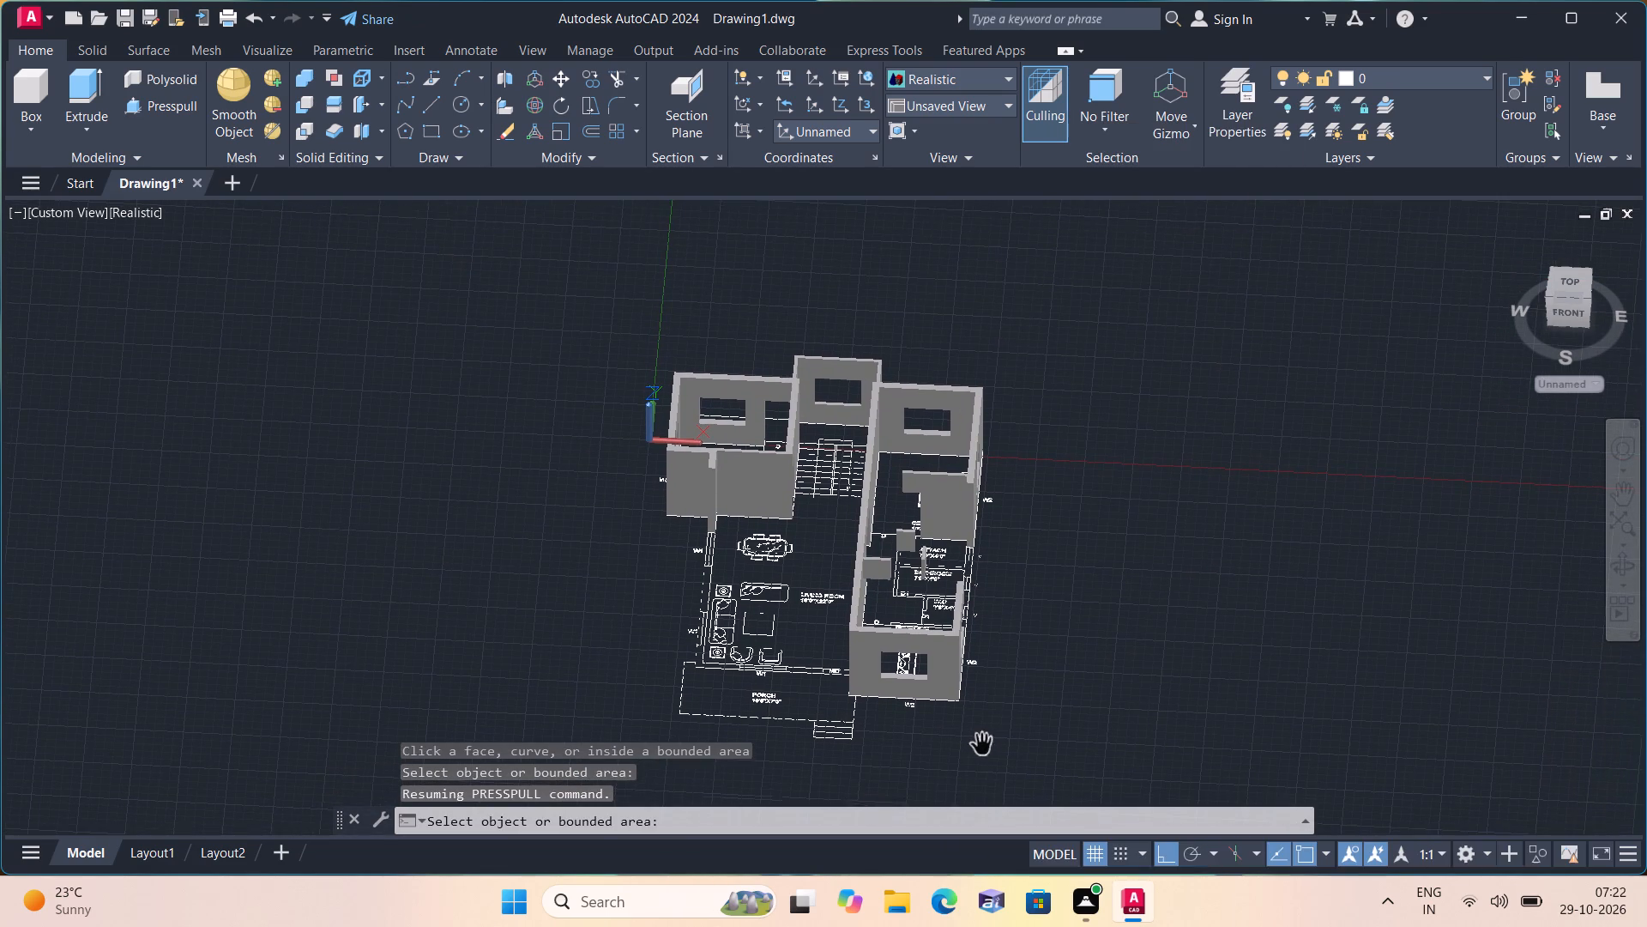
{"action": "key", "text": "Escape"}
Presspull the wall between the bedroom and the W.C, with the outer wall piece between the W2 and V windows, up 10'.
{"action": "middle_click_drag", "start_coordinate": [1028, 686], "coordinate": [1019, 690], "text": "shift"}
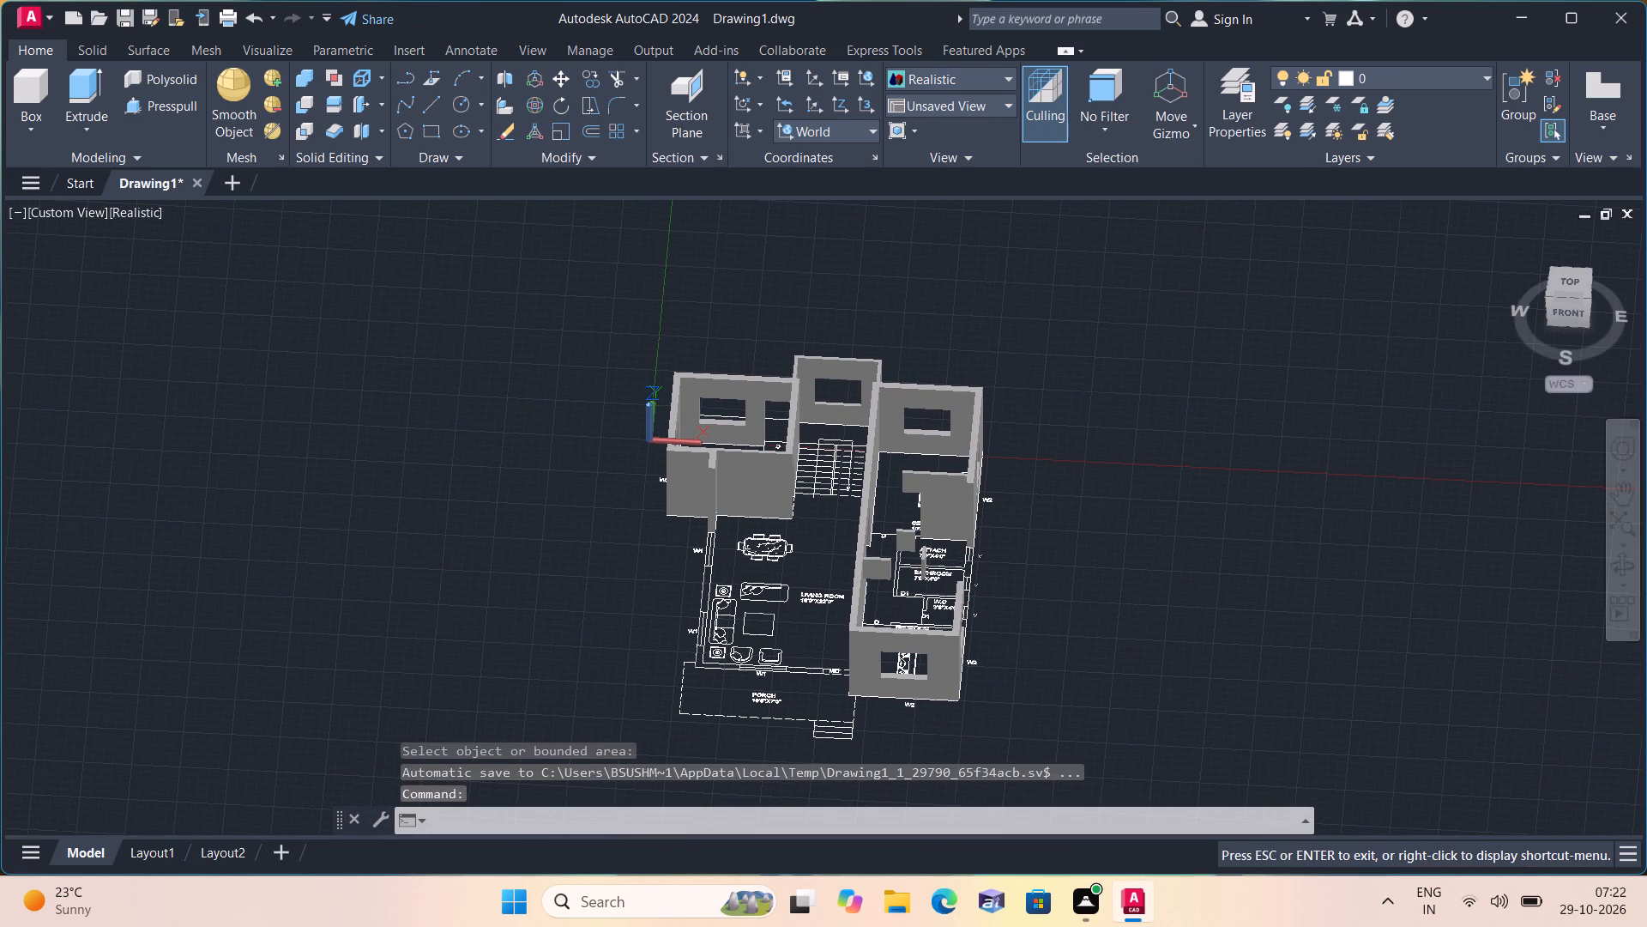
{"action": "middle_click_drag", "start_coordinate": [1019, 690], "coordinate": [733, 678], "text": "shift"}
{"action": "scroll", "coordinate": [827, 670], "scroll_direction": "up", "scroll_amount": 2}
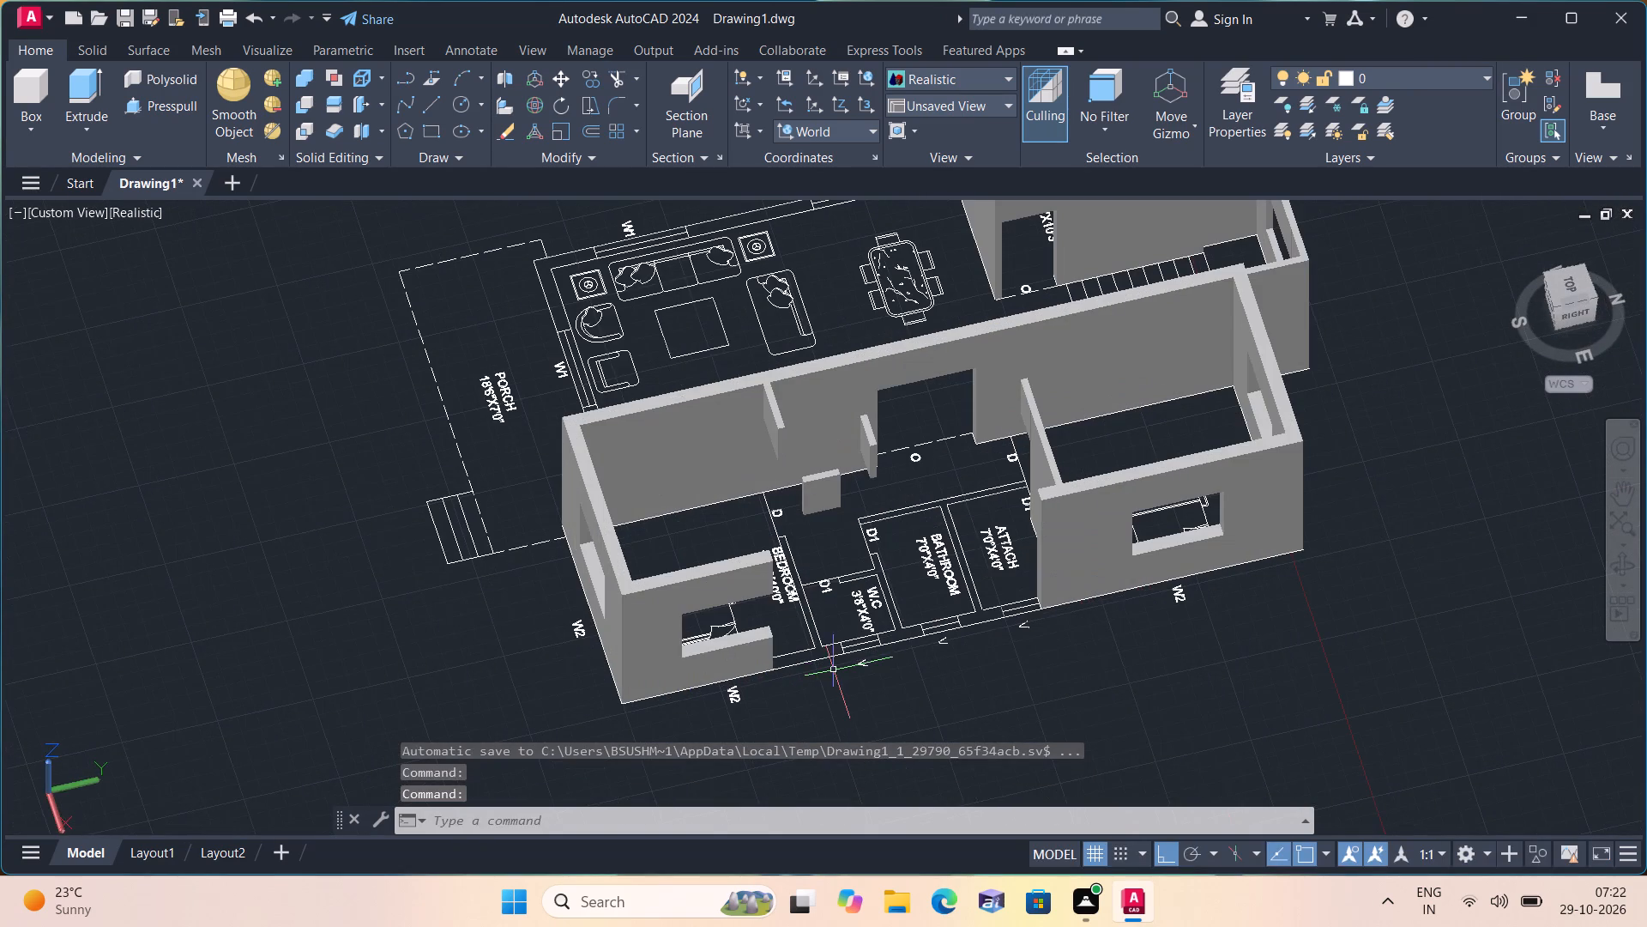
{"action": "middle_click_drag", "start_coordinate": [829, 673], "coordinate": [715, 581], "text": "shift"}
{"action": "scroll", "coordinate": [662, 636], "scroll_direction": "up", "scroll_amount": 2}
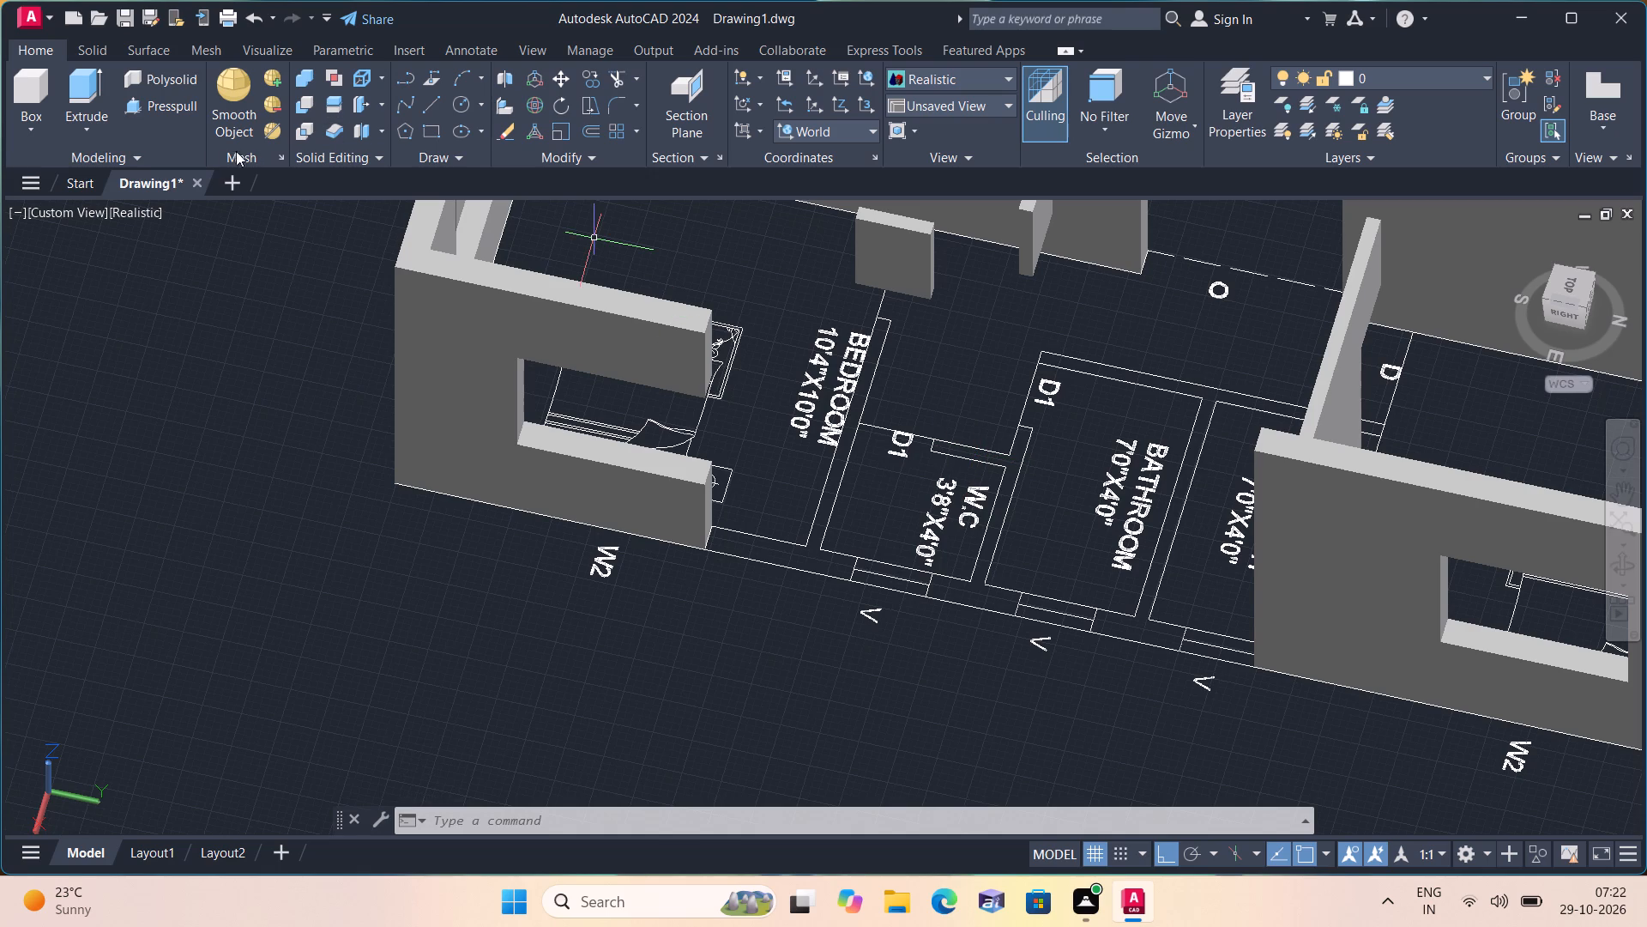
{"action": "left_click", "coordinate": [140, 117]}
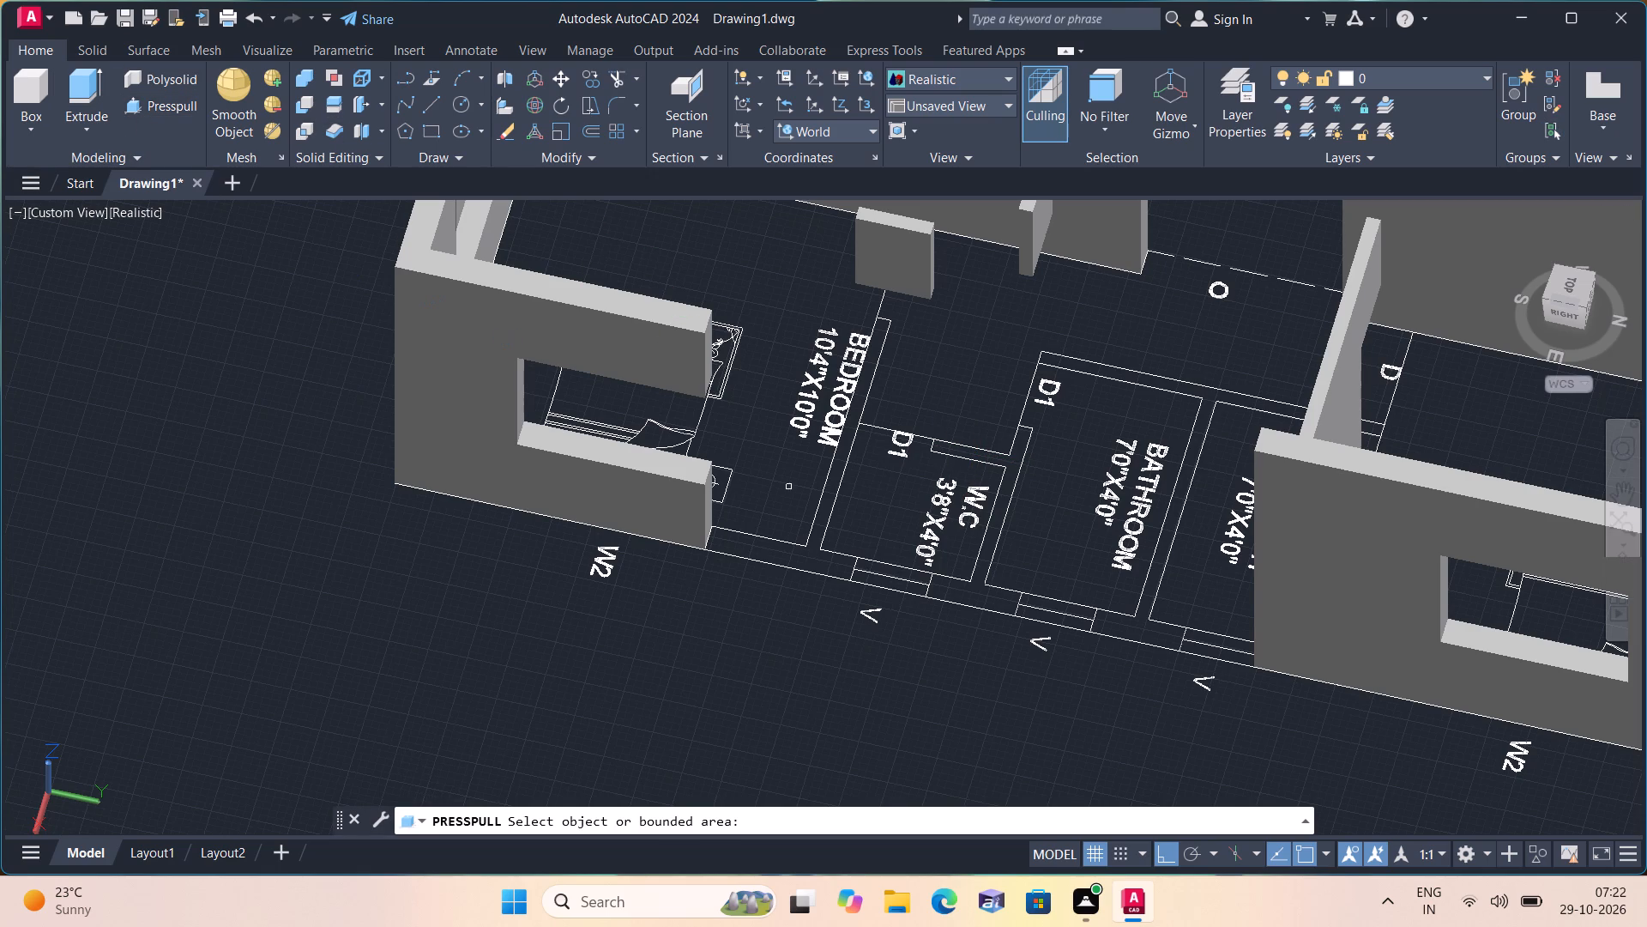
{"action": "left_click", "coordinate": [835, 476]}
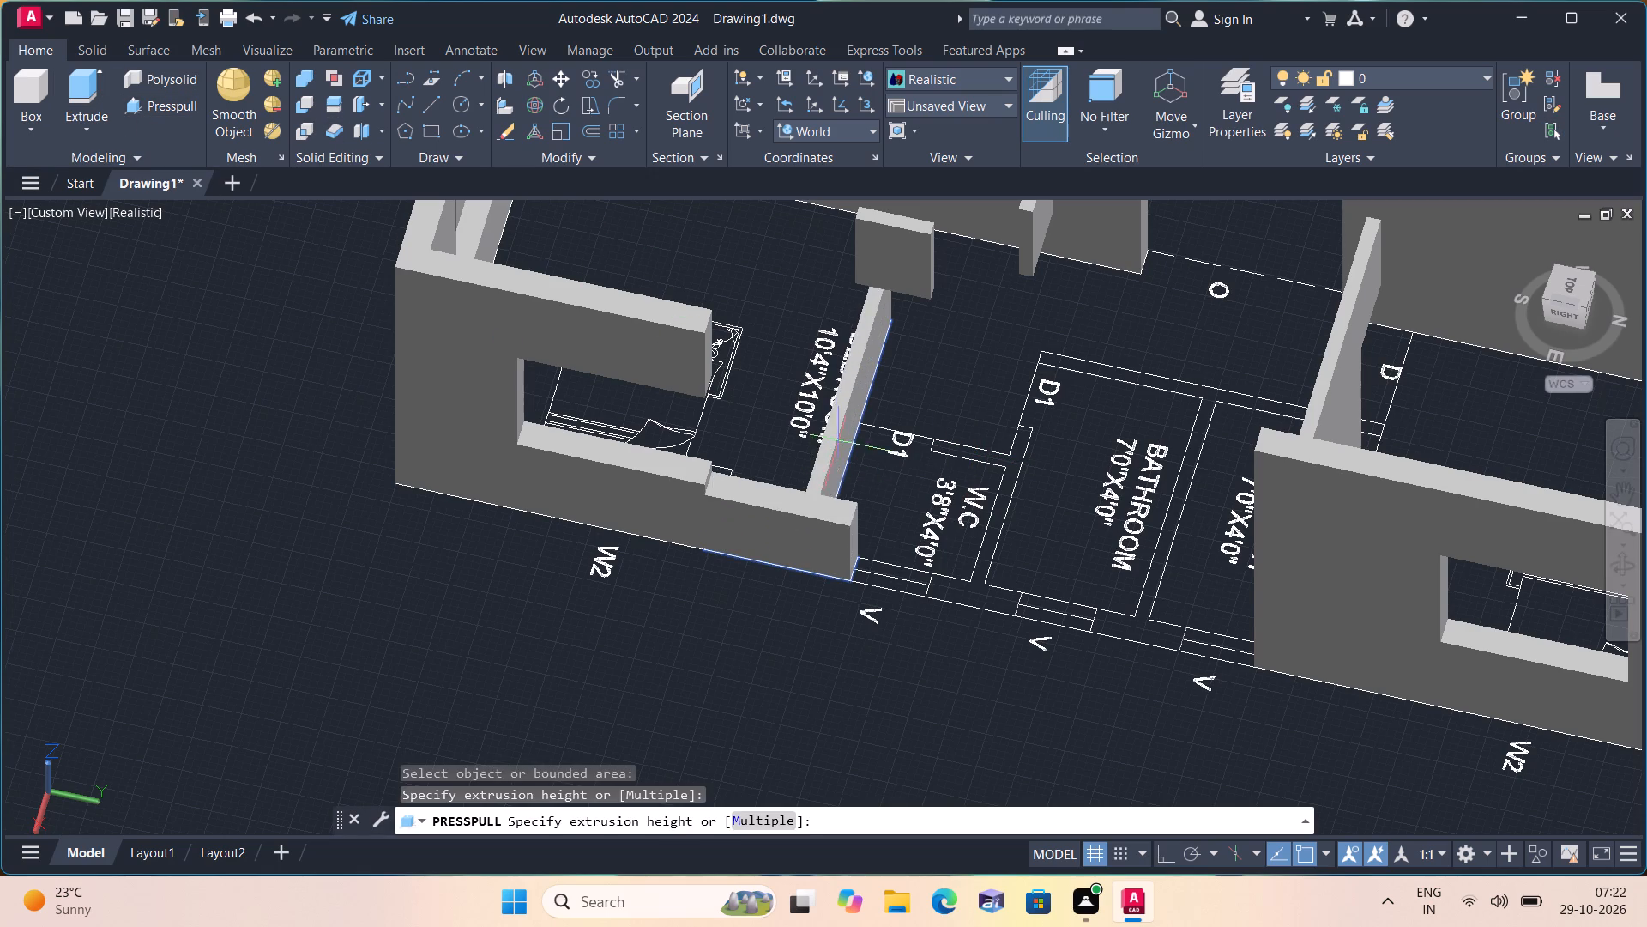
{"action": "type", "text": "10'"}
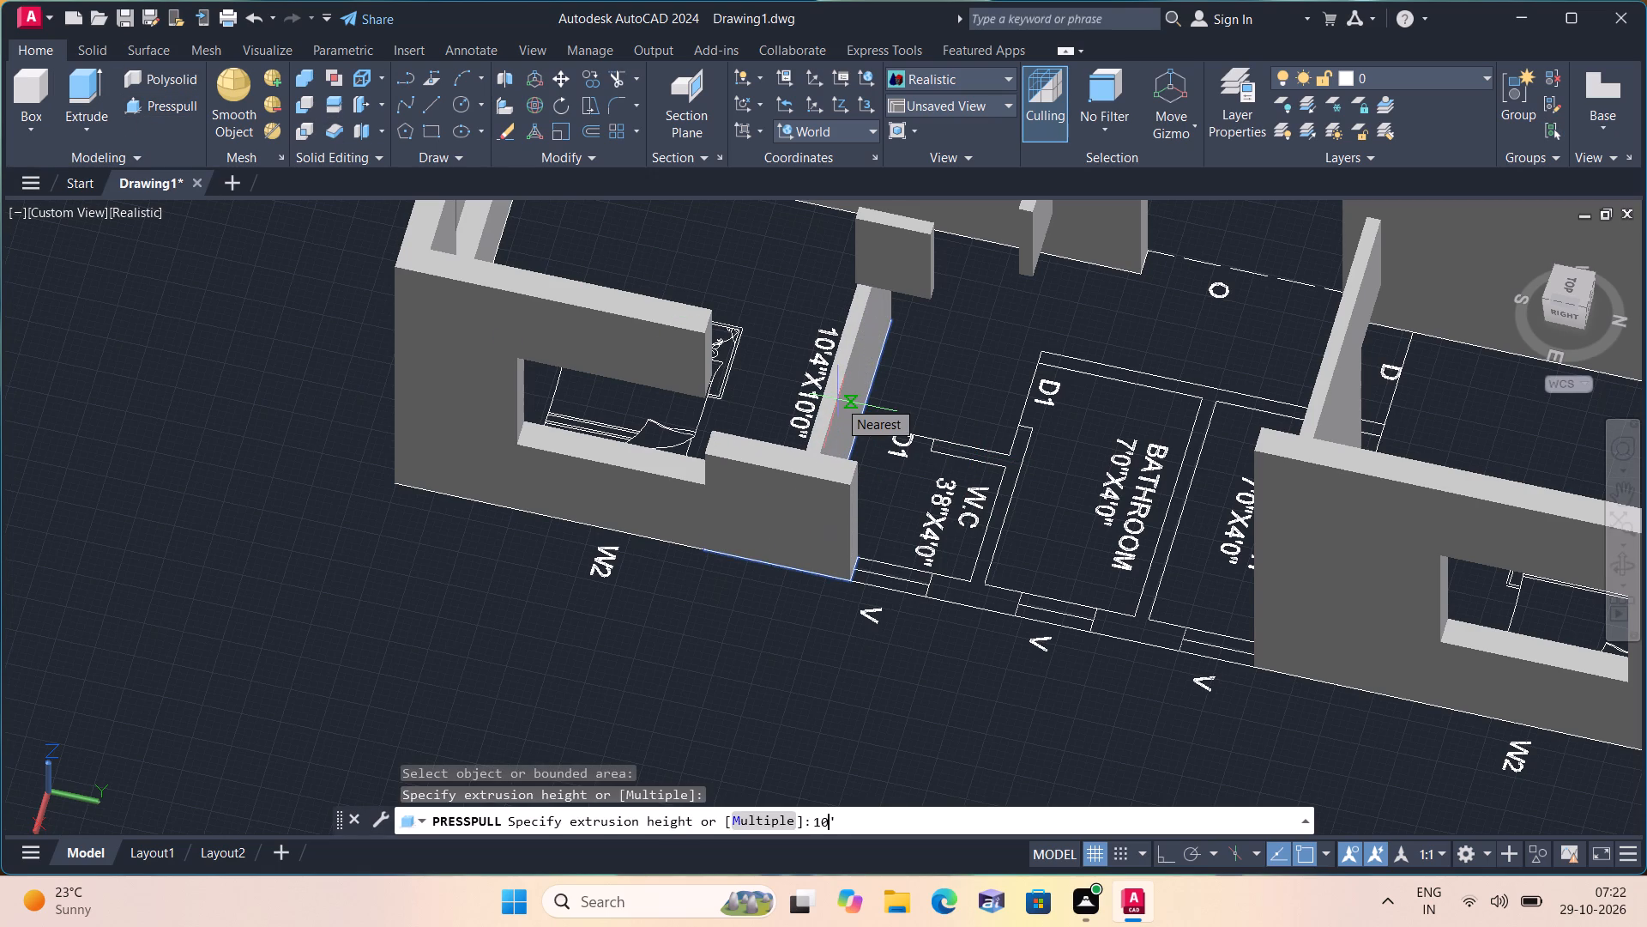
{"action": "key", "text": "space"}
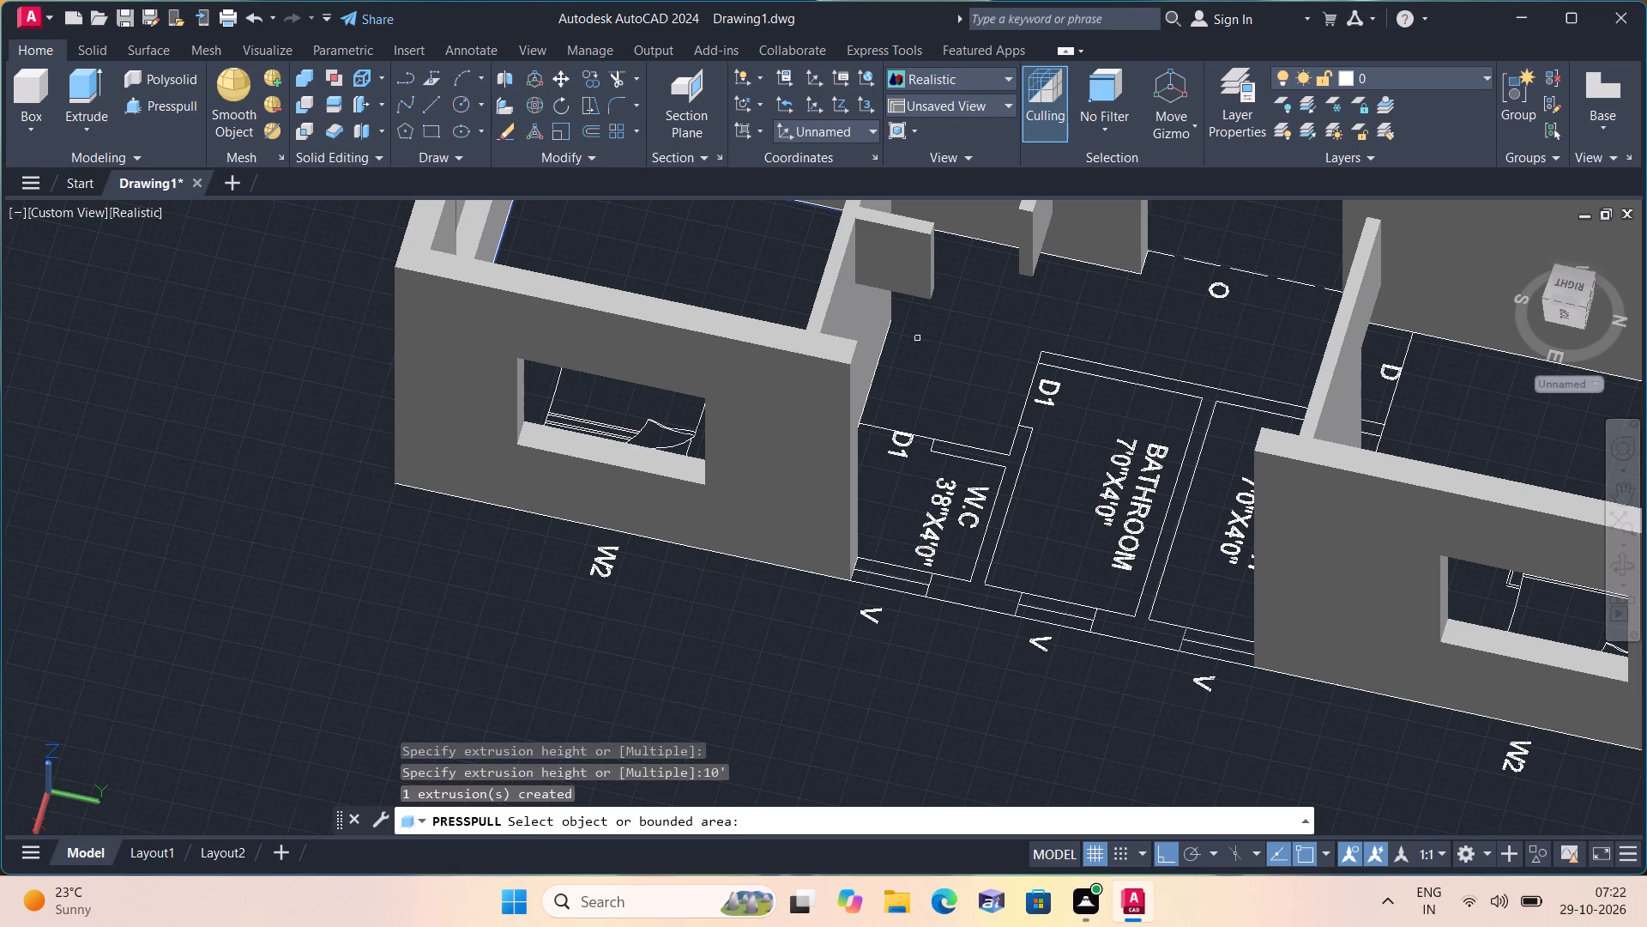
Presspull the wall between the two bathrooms, including their inner long wall and the outer wall piece between the V windows, up 10'.
{"action": "left_click", "coordinate": [1212, 395]}
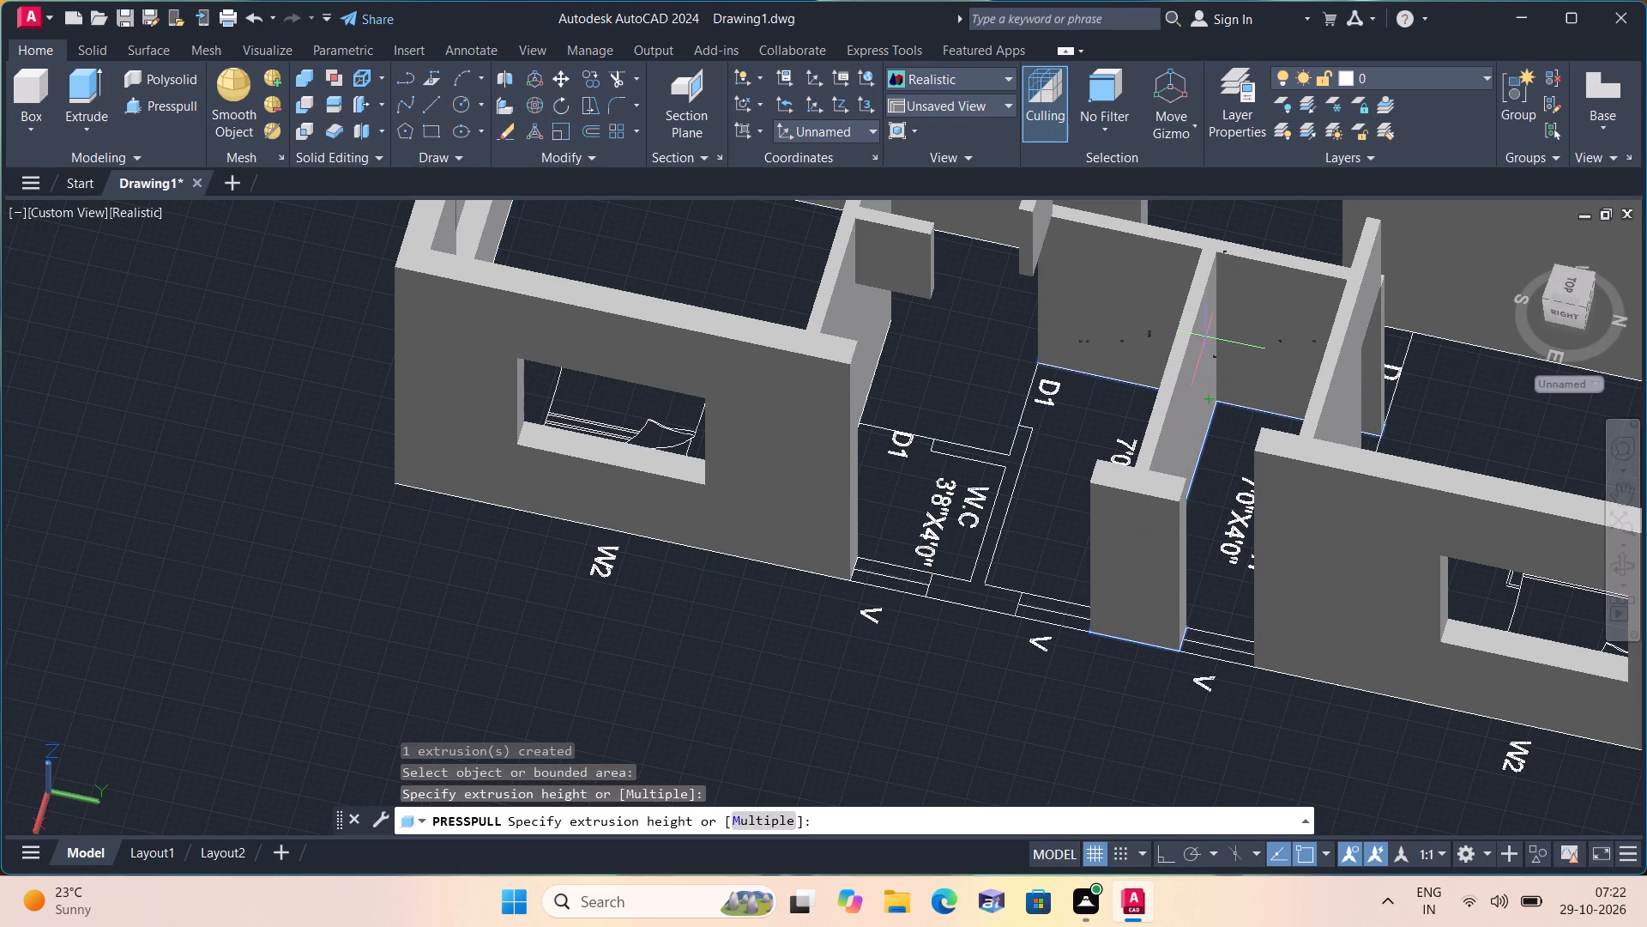
{"action": "type", "text": "10'"}
{"action": "key", "text": "space"}
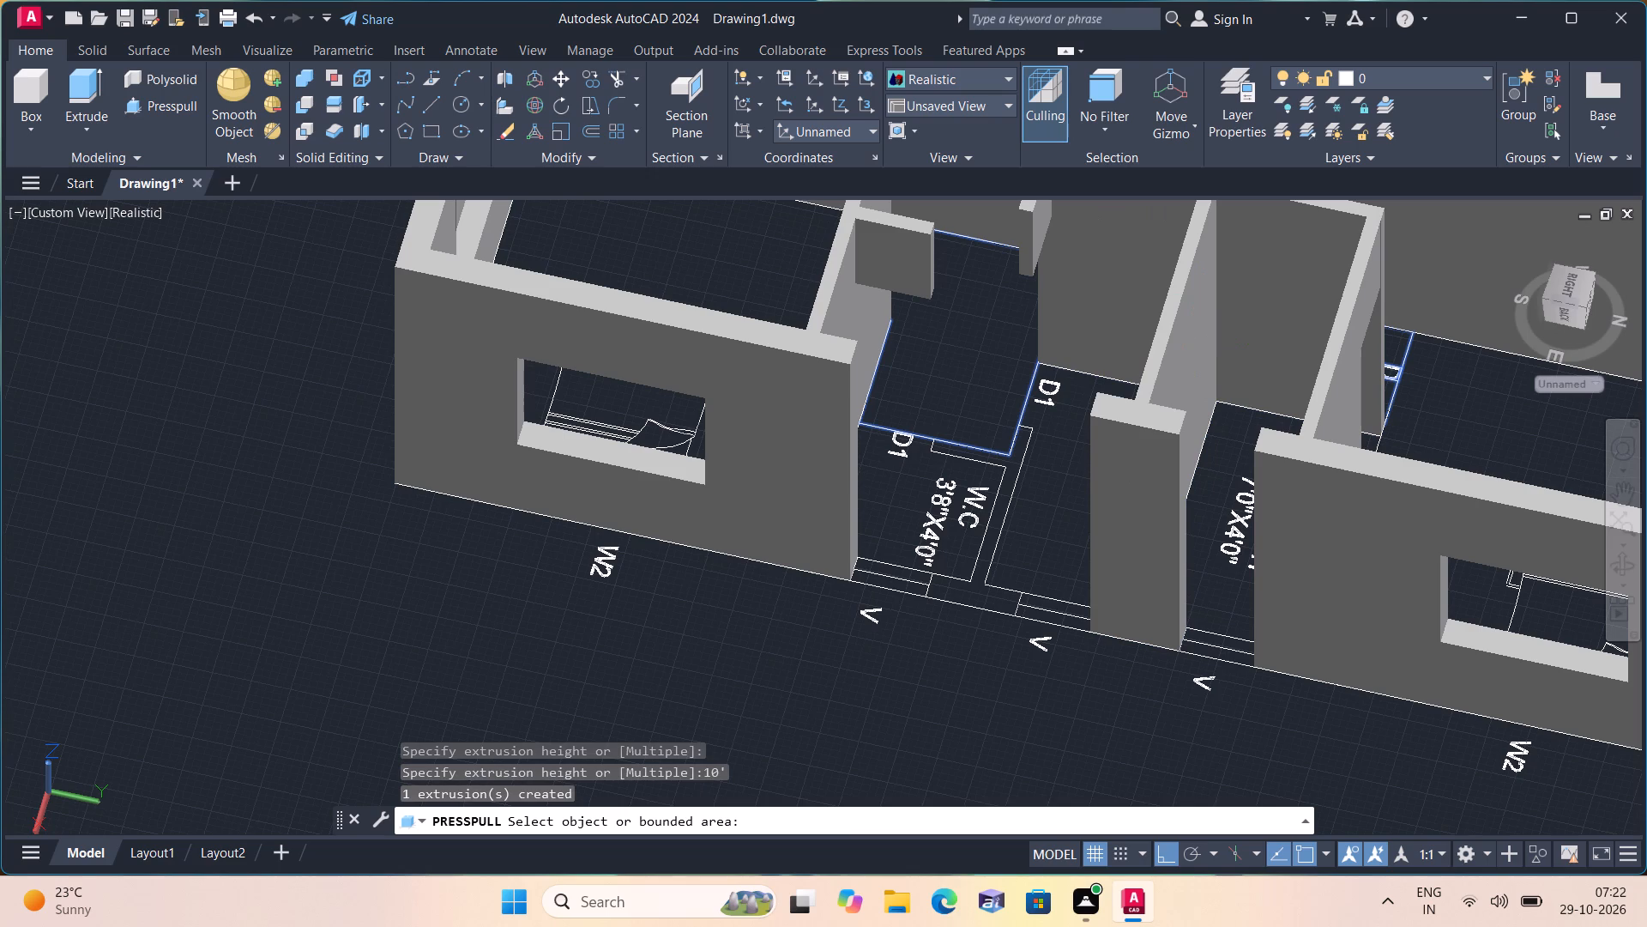
Presspull the wall between the W.C and the adjoining bathroom, with its D1 return and outer wall piece between the V windows, up 10'.
{"action": "left_click", "coordinate": [1013, 469]}
{"action": "type", "text": "10'"}
{"action": "key", "text": "space"}
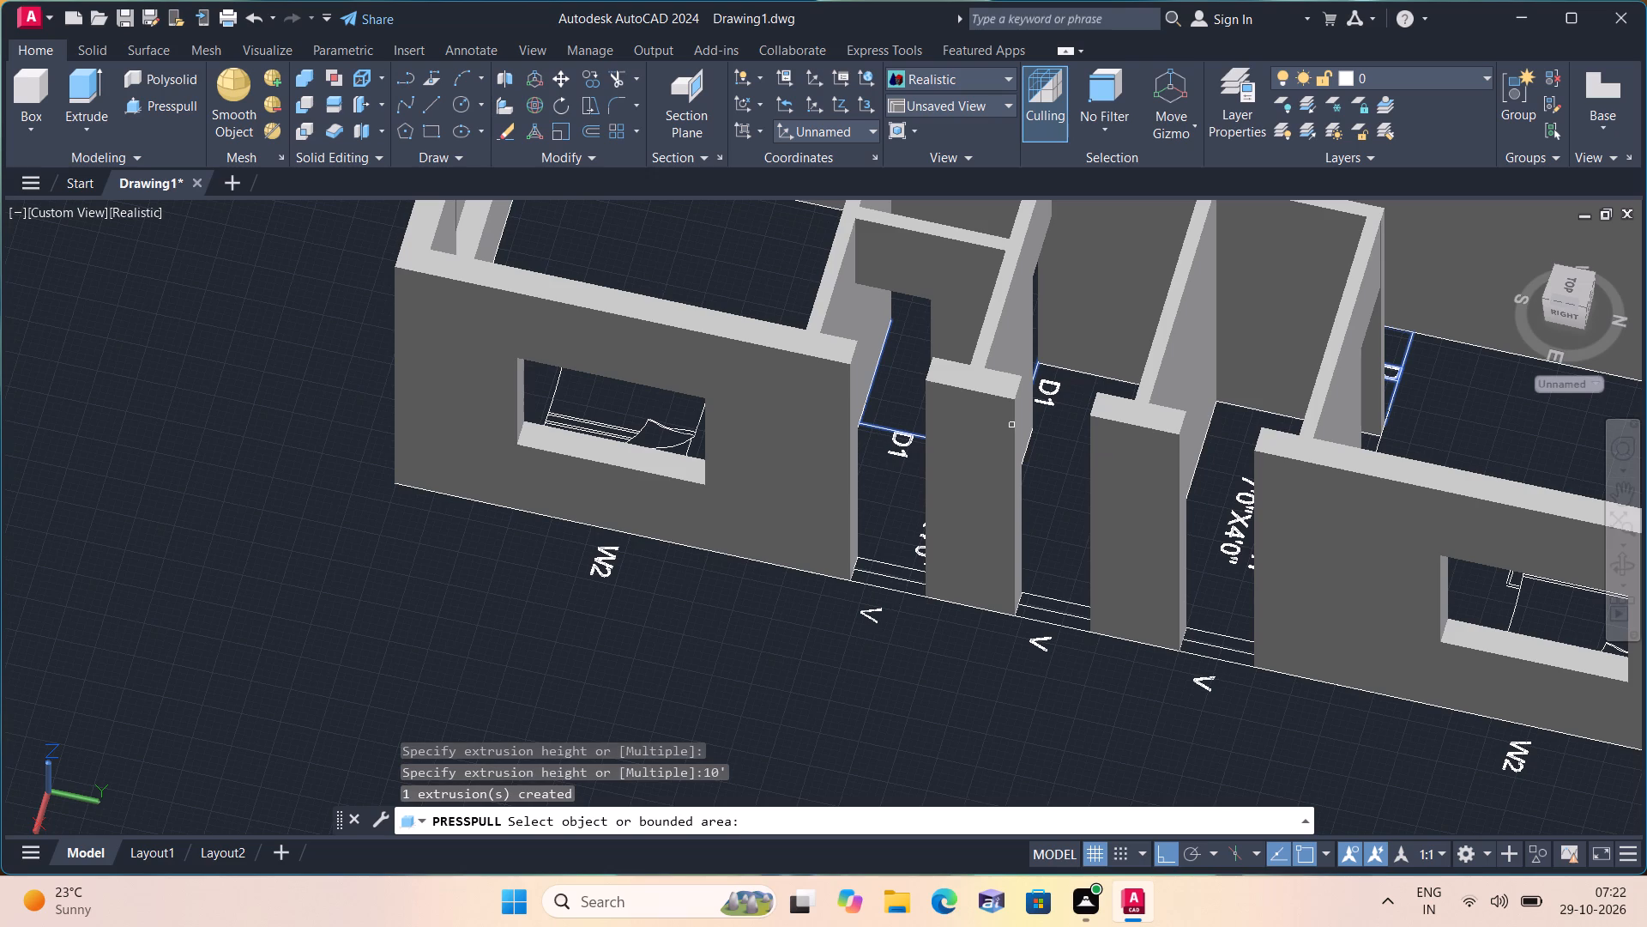
{"action": "key", "text": "Escape"}
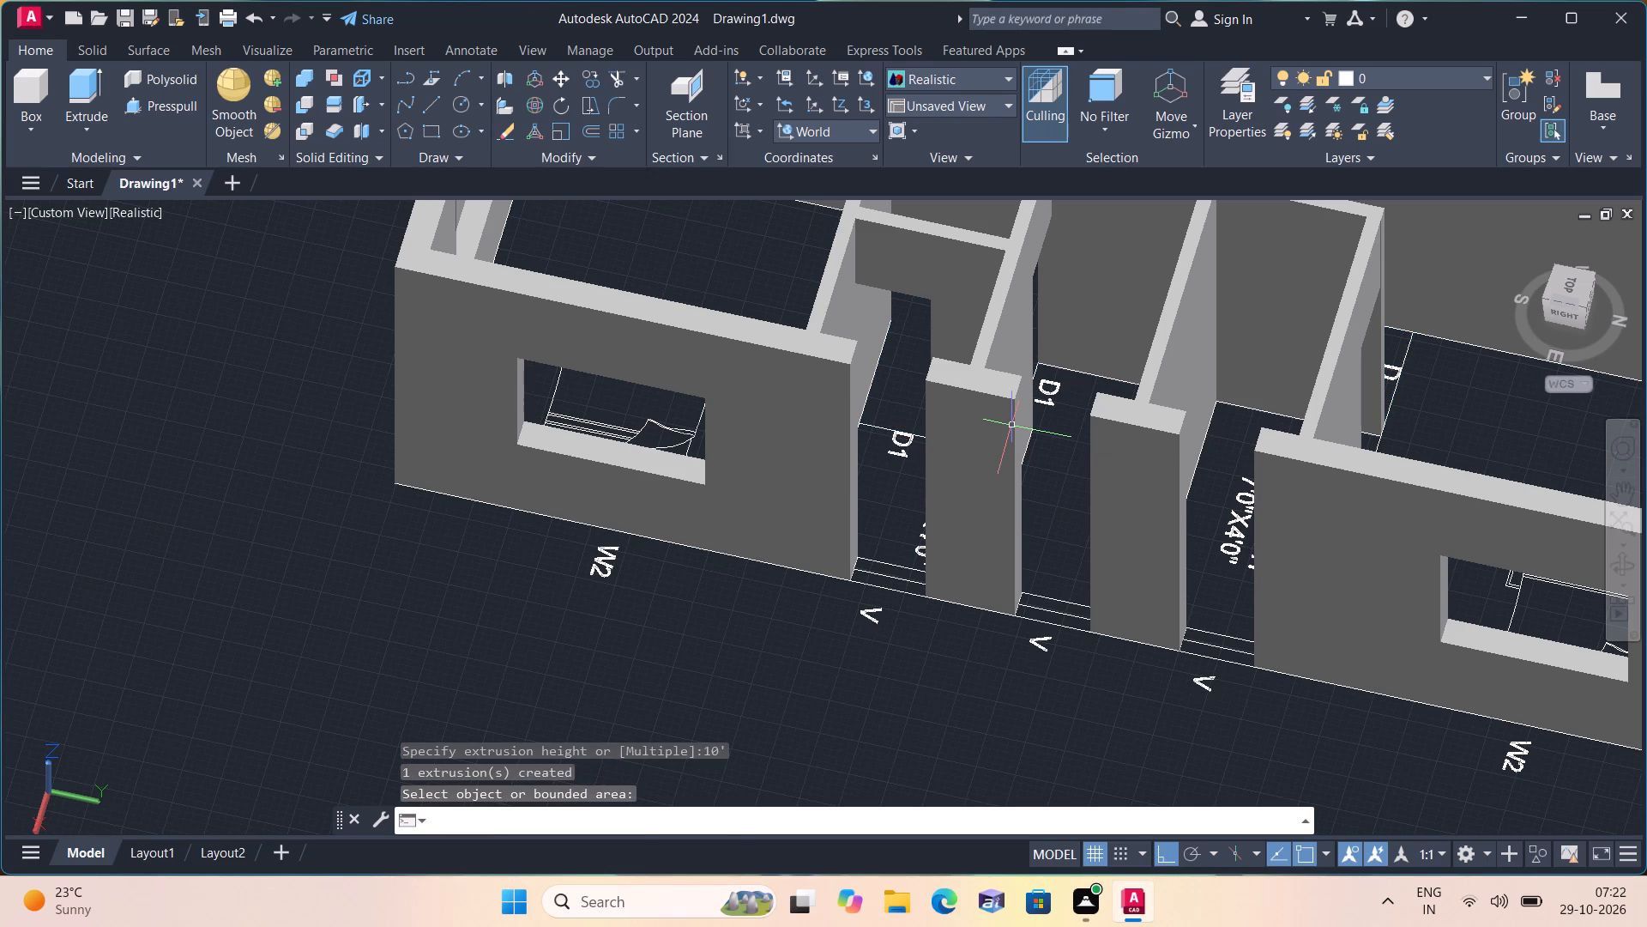
Draw a 3' high box over the W1 window opening next to the kitchen, beside the living room's dining table.
{"action": "scroll", "coordinate": [966, 506], "scroll_direction": "down", "scroll_amount": 1}
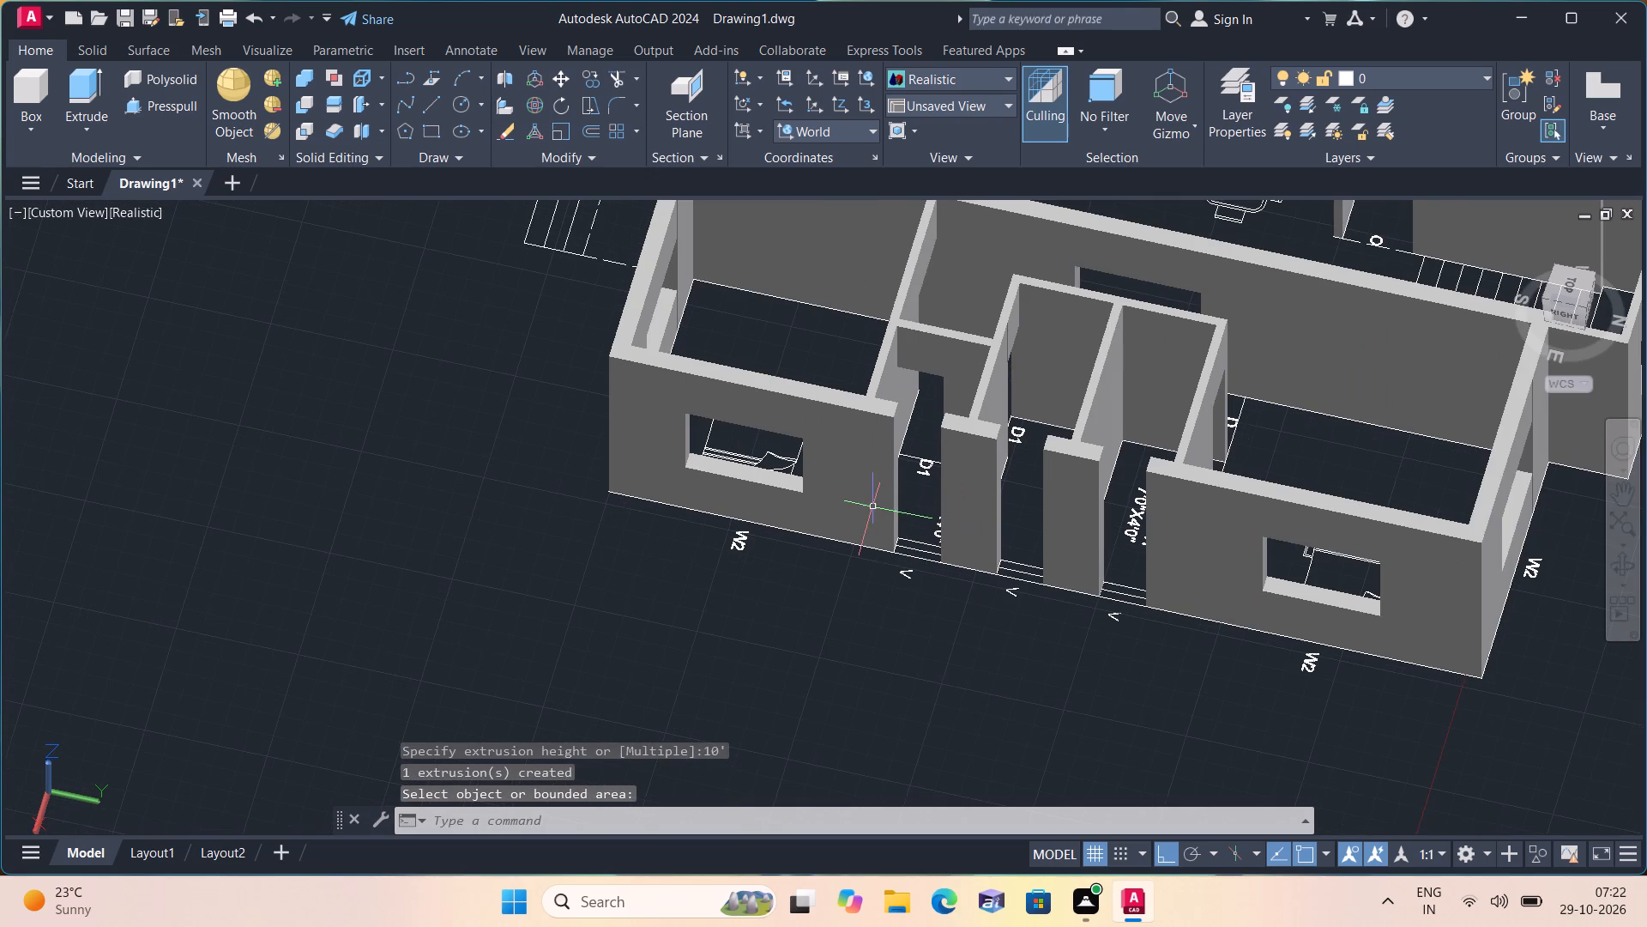
{"action": "middle_click_drag", "start_coordinate": [756, 506], "coordinate": [1122, 433], "text": "shift"}
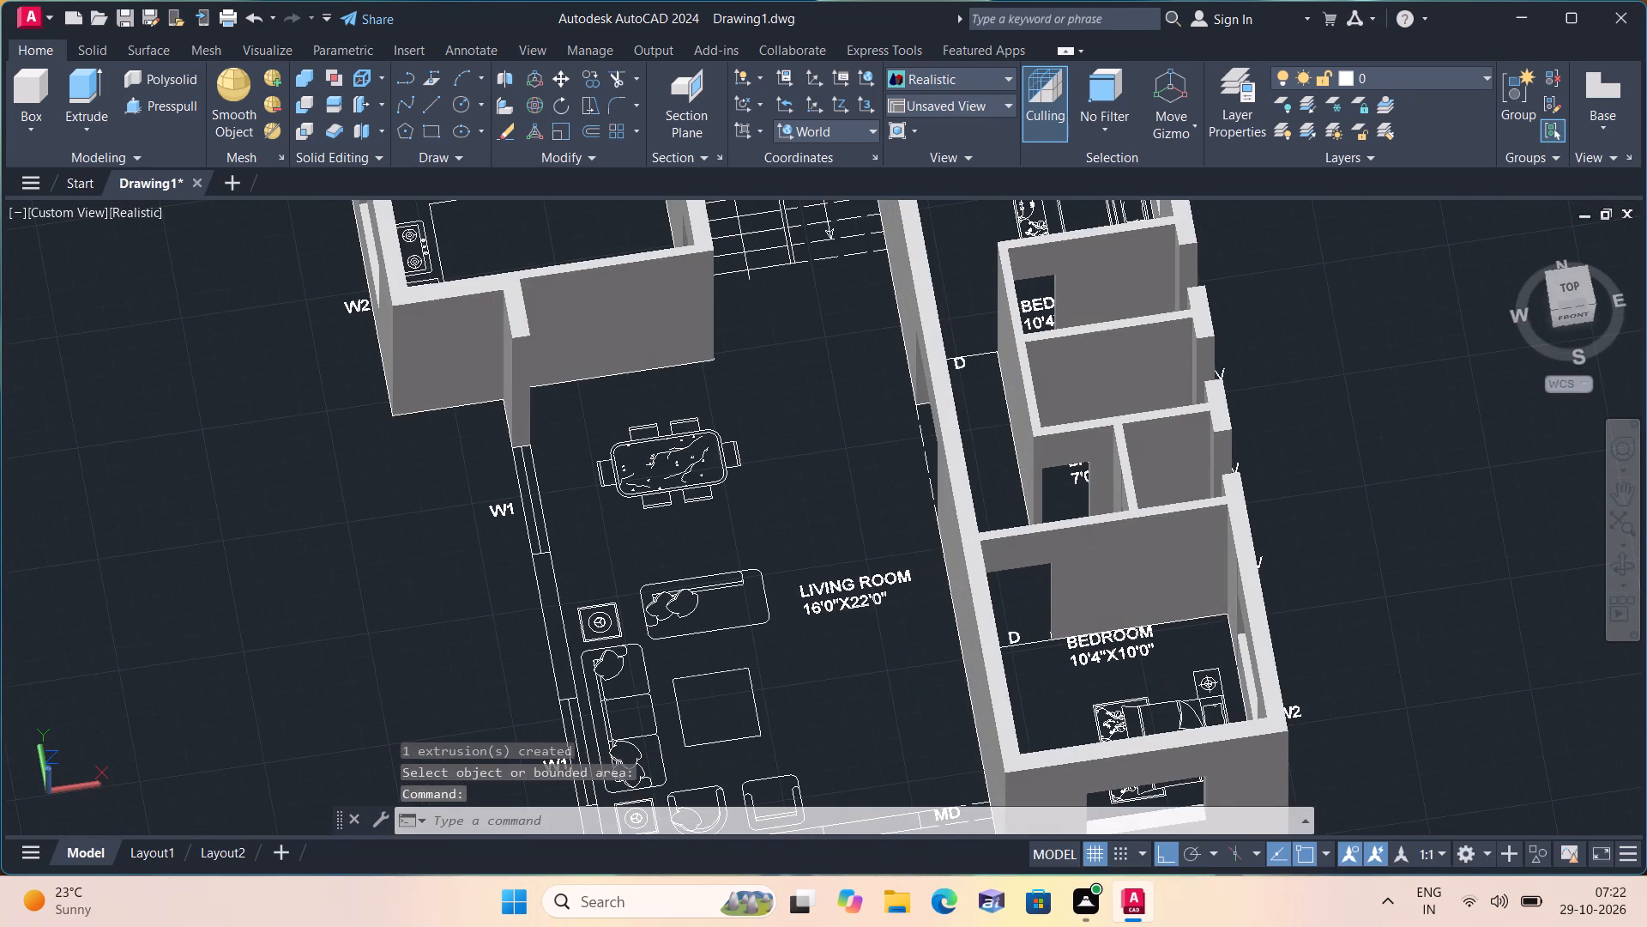
{"action": "middle_click_drag", "start_coordinate": [751, 609], "coordinate": [924, 470], "text": "shift"}
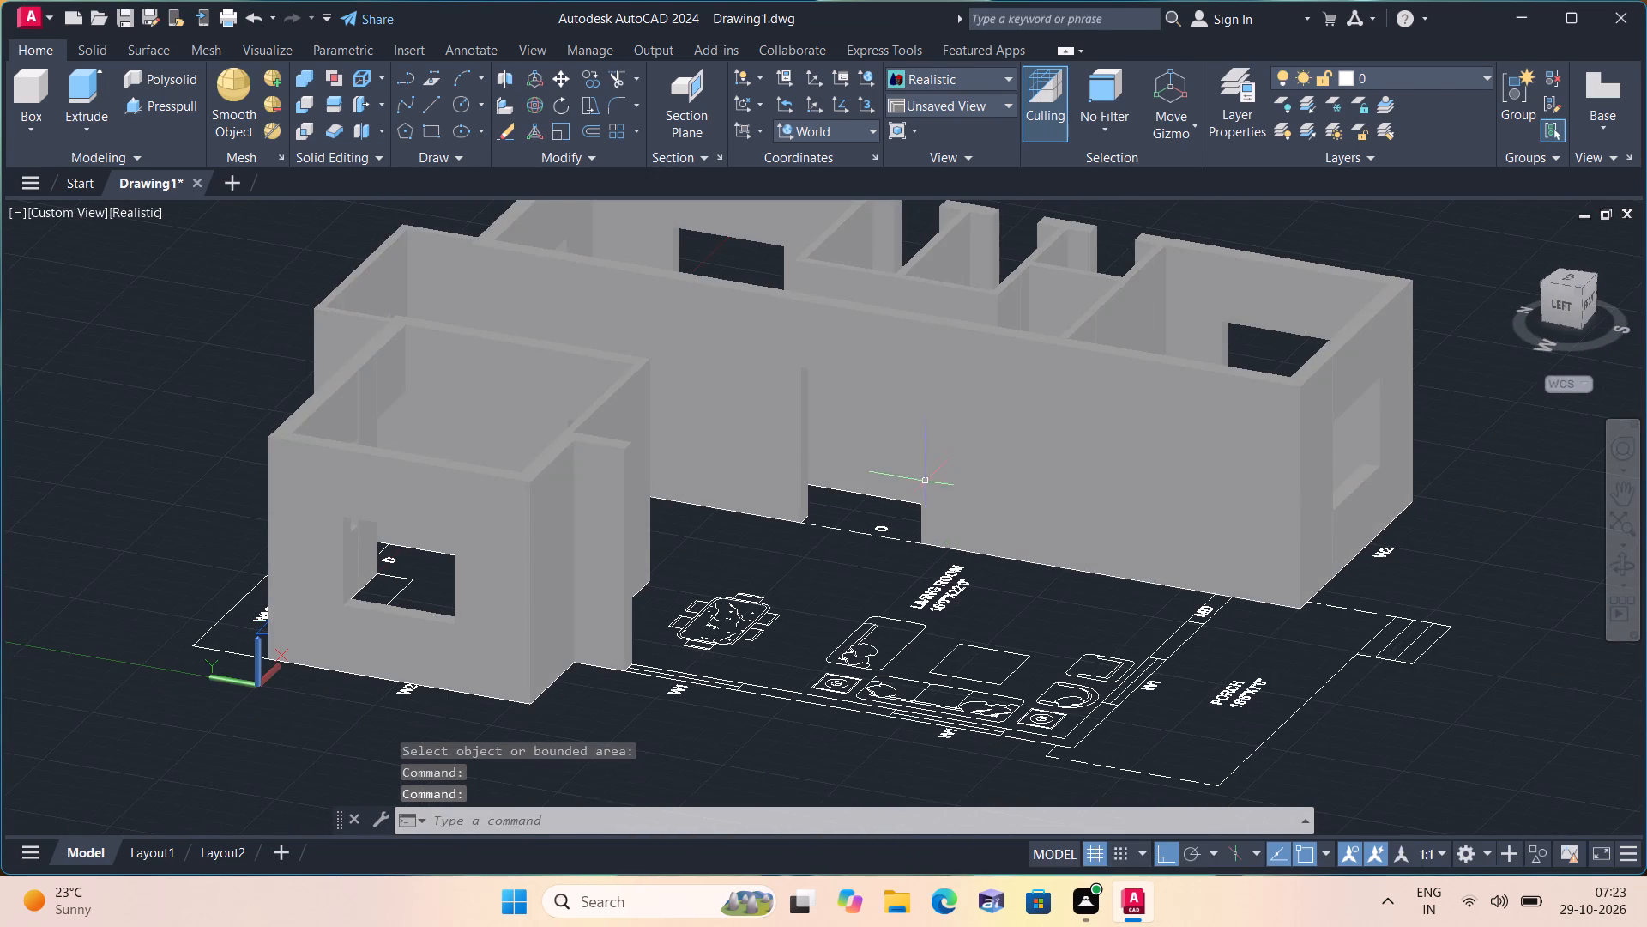
{"action": "scroll", "coordinate": [803, 670], "scroll_direction": "up", "scroll_amount": 1}
{"action": "middle_click_drag", "start_coordinate": [824, 719], "coordinate": [770, 724], "text": "shift"}
{"action": "scroll", "coordinate": [655, 663], "scroll_direction": "down", "scroll_amount": 1}
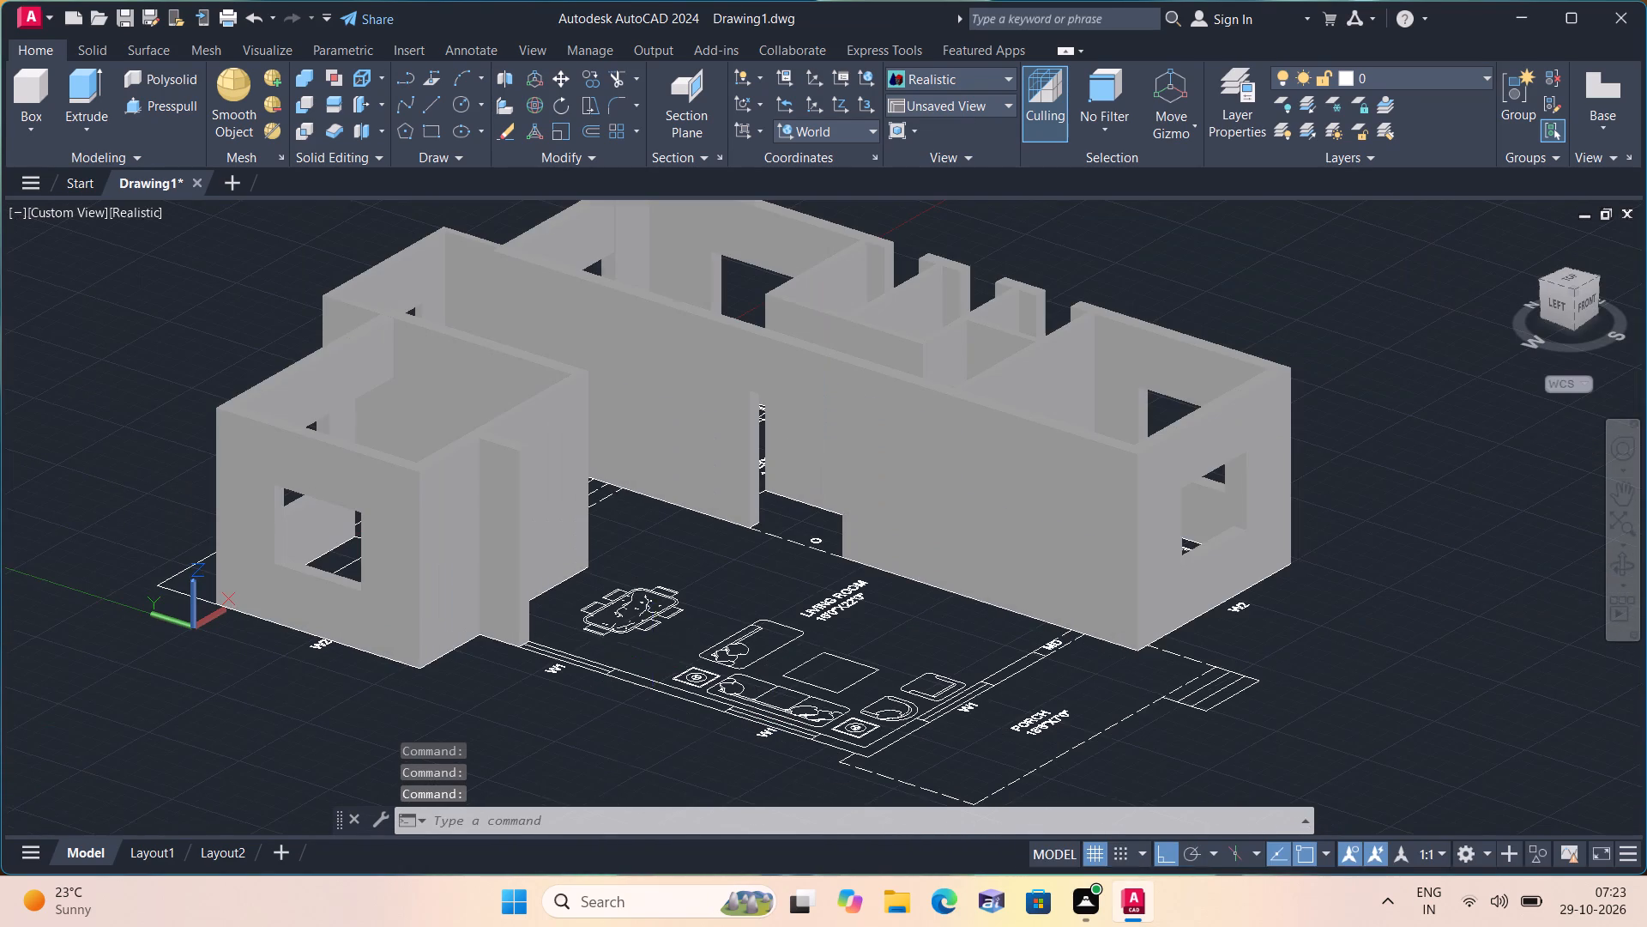
{"action": "middle_click_drag", "start_coordinate": [620, 640], "coordinate": [594, 573]}
{"action": "scroll", "coordinate": [569, 607], "scroll_direction": "up", "scroll_amount": 1}
{"action": "middle_click_drag", "start_coordinate": [576, 626], "coordinate": [557, 644], "text": "shift"}
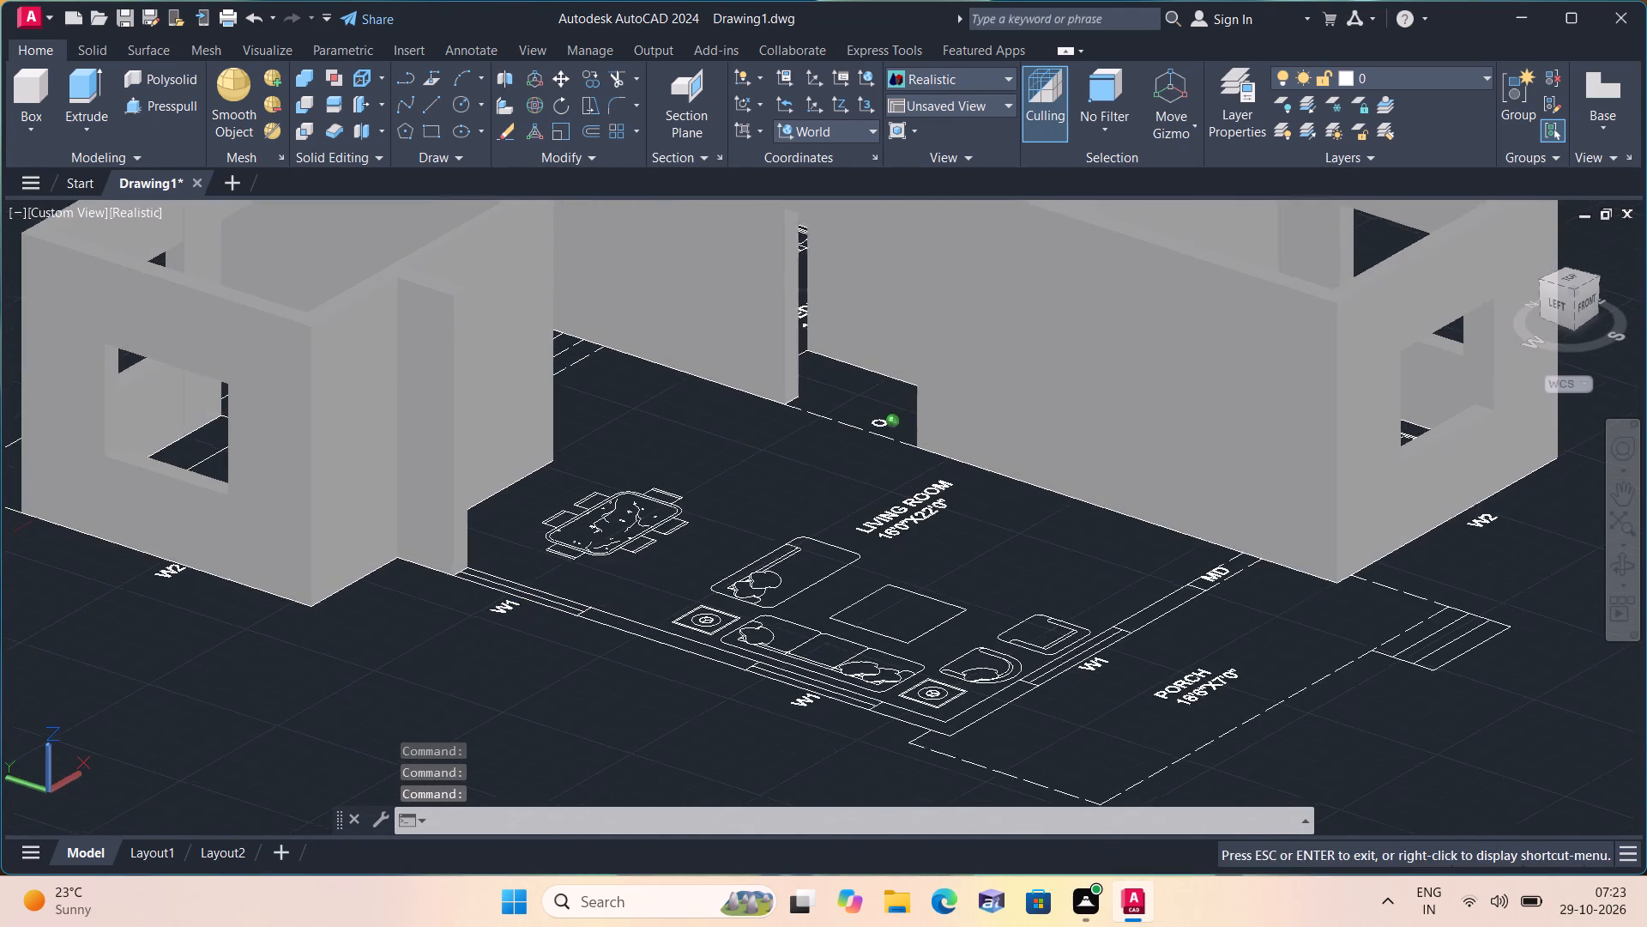
{"action": "middle_click_drag", "start_coordinate": [557, 644], "coordinate": [540, 676], "text": "shift"}
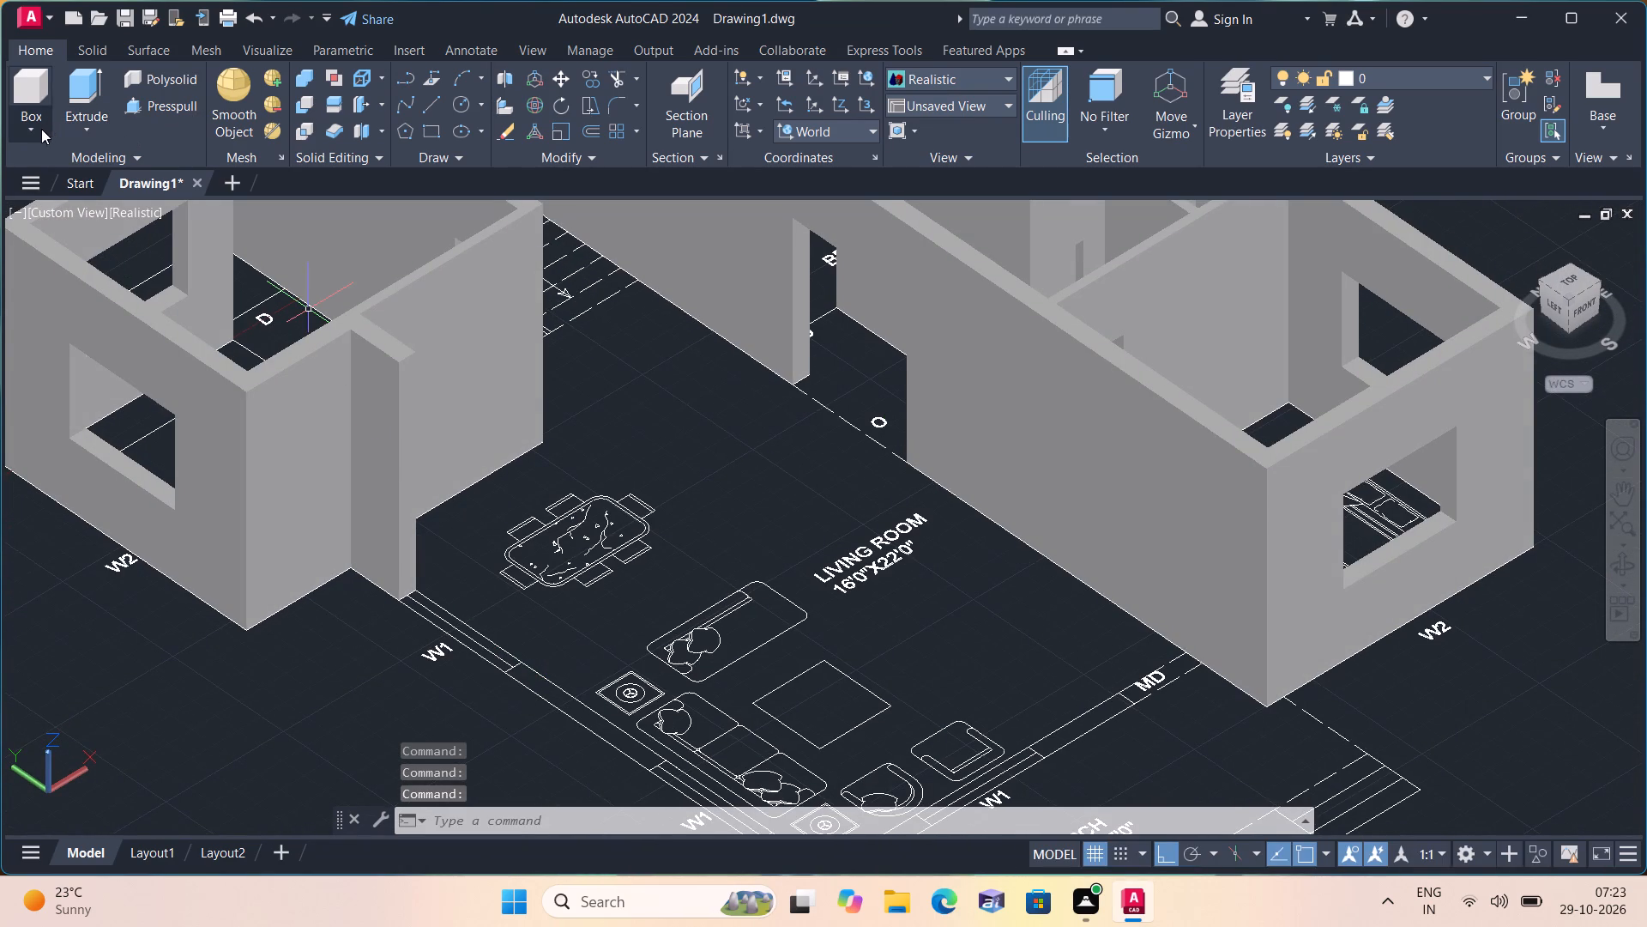
{"action": "left_click", "coordinate": [37, 130]}
{"action": "left_click", "coordinate": [66, 168]}
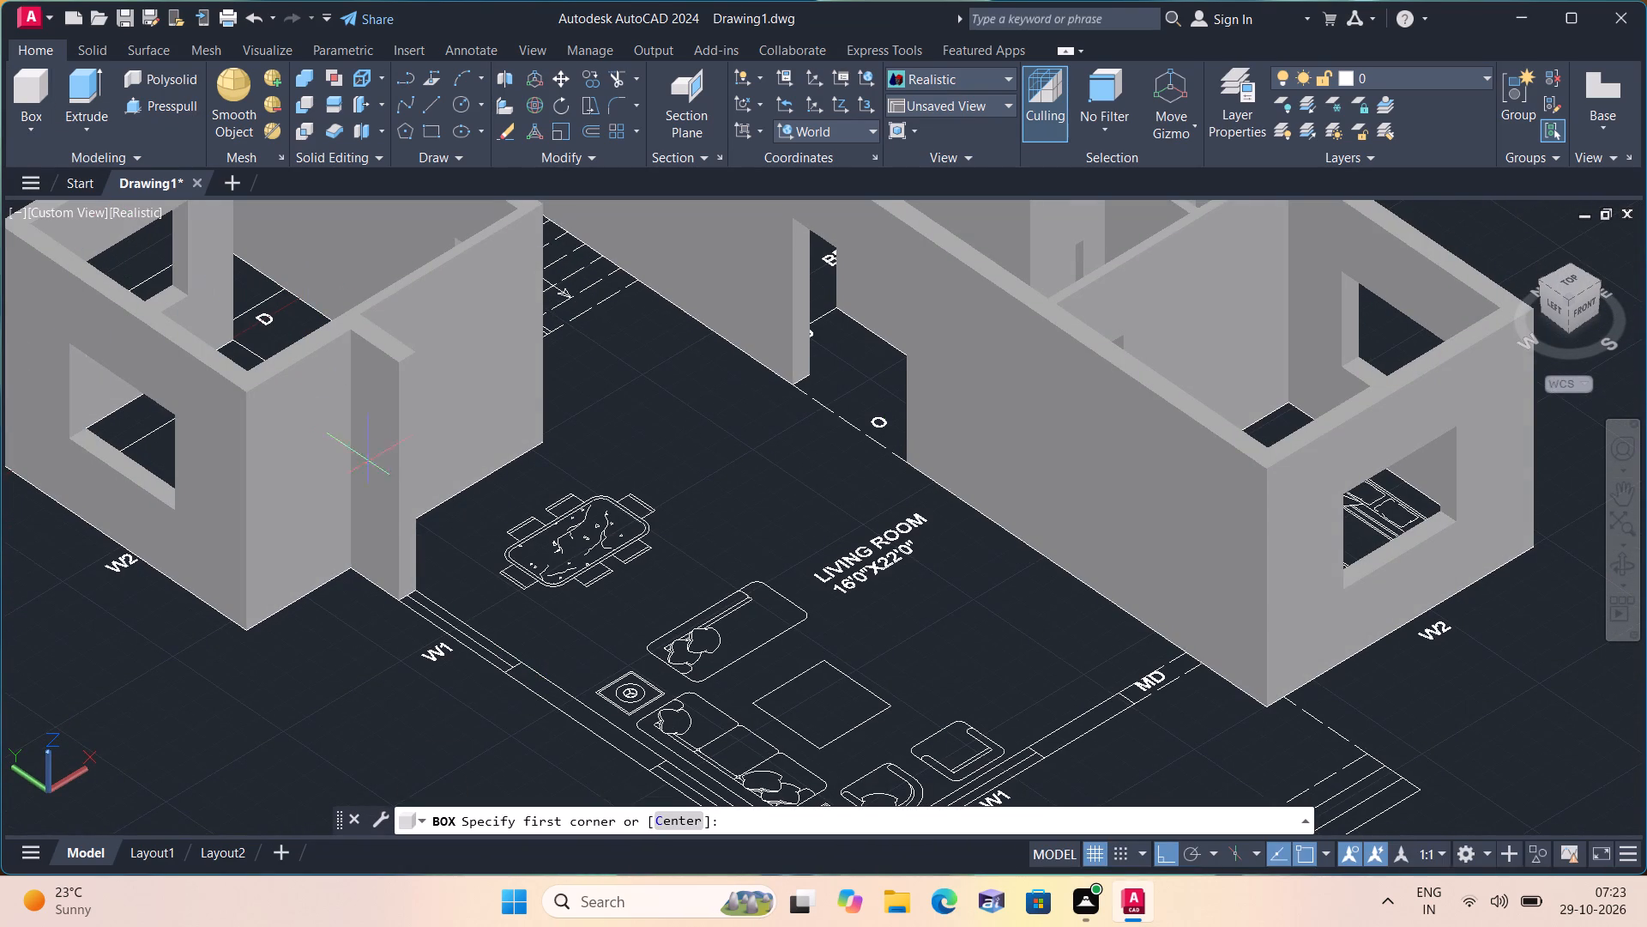
{"action": "scroll", "coordinate": [444, 615], "scroll_direction": "up", "scroll_amount": 4}
{"action": "scroll", "coordinate": [329, 569], "scroll_direction": "up", "scroll_amount": 1}
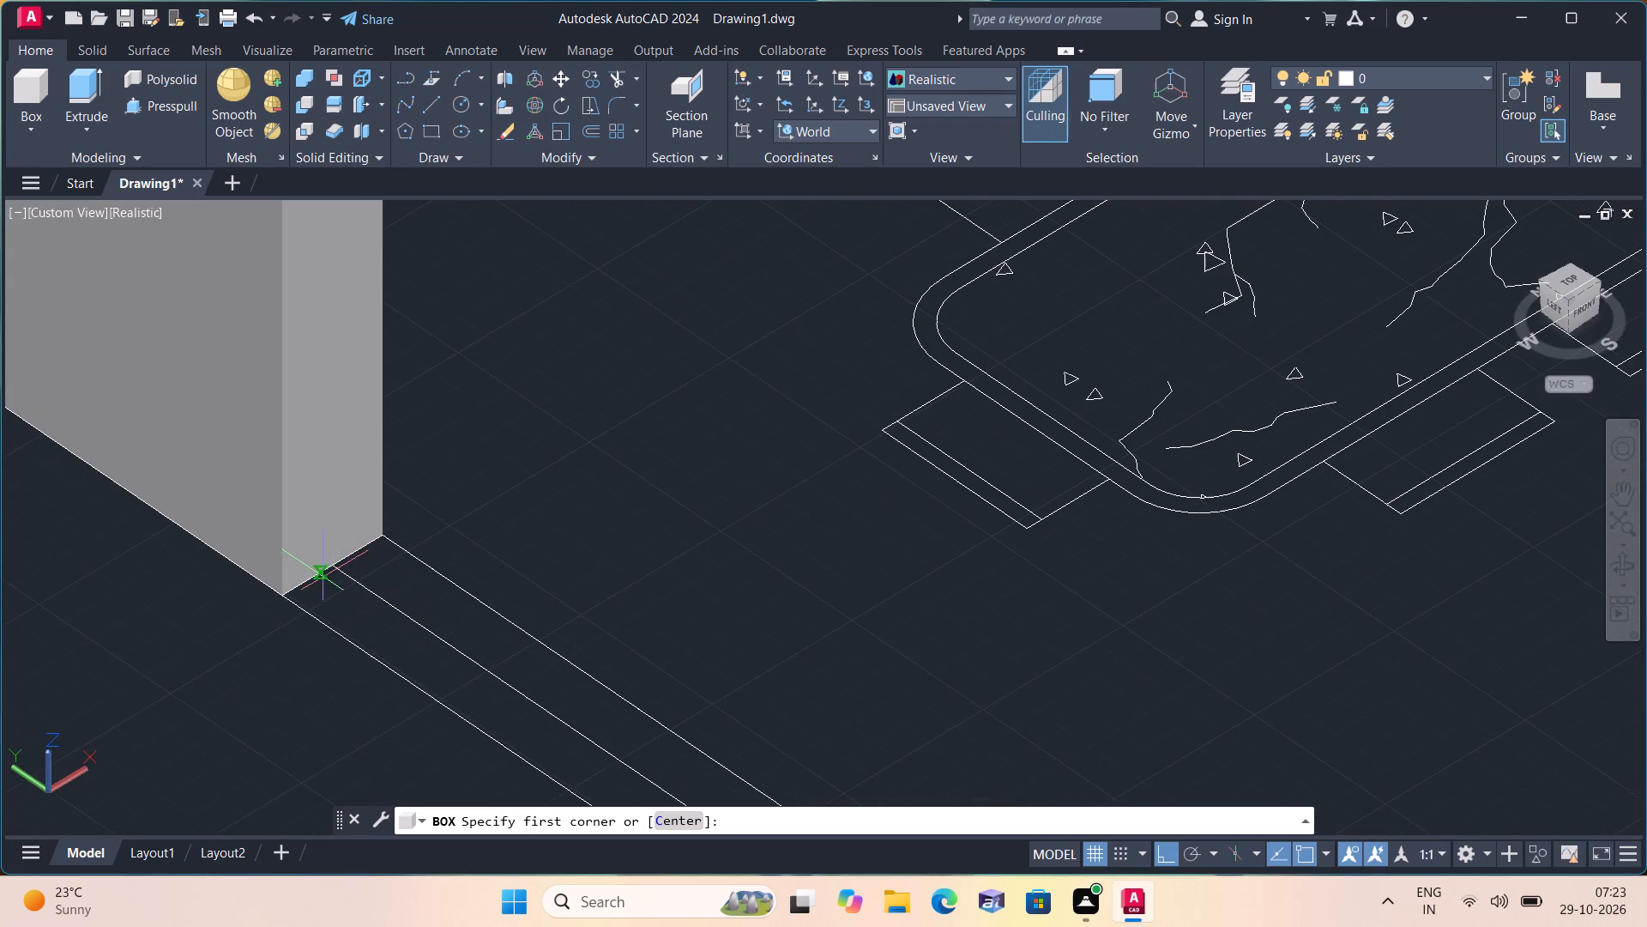
{"action": "left_click", "coordinate": [287, 591]}
{"action": "scroll", "coordinate": [493, 634], "scroll_direction": "down", "scroll_amount": 2}
{"action": "middle_click_drag", "start_coordinate": [494, 635], "coordinate": [498, 458]}
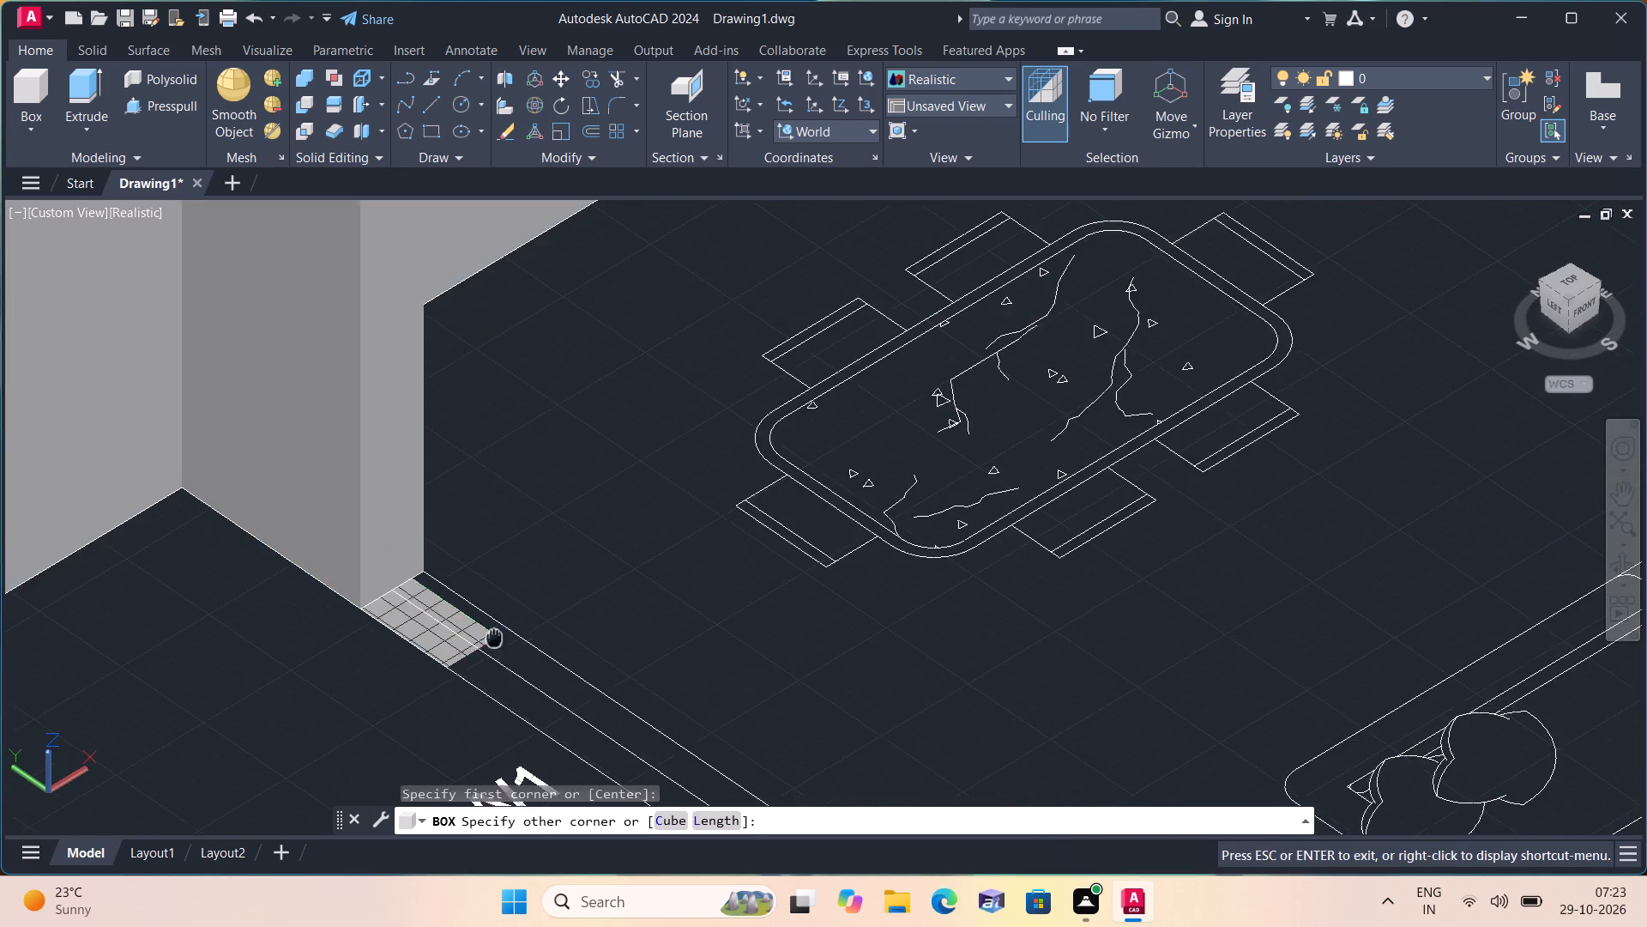
{"action": "middle_click_drag", "start_coordinate": [498, 458], "coordinate": [499, 406]}
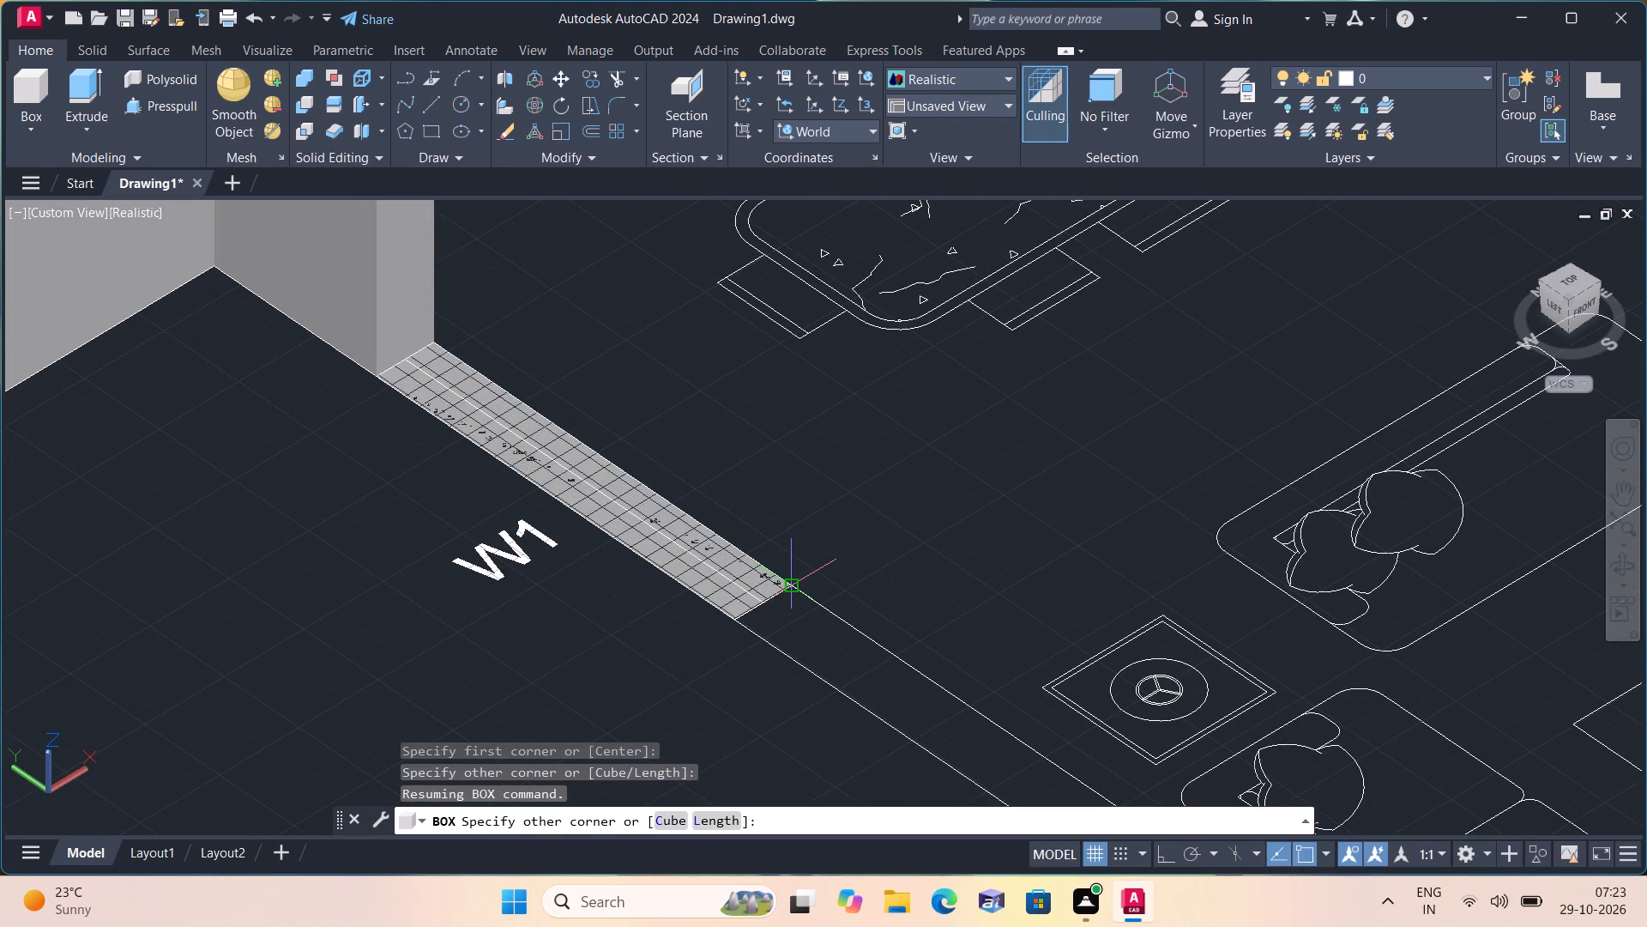
{"action": "left_click", "coordinate": [796, 585]}
{"action": "type", "text": "3'"}
{"action": "key", "text": "space"}
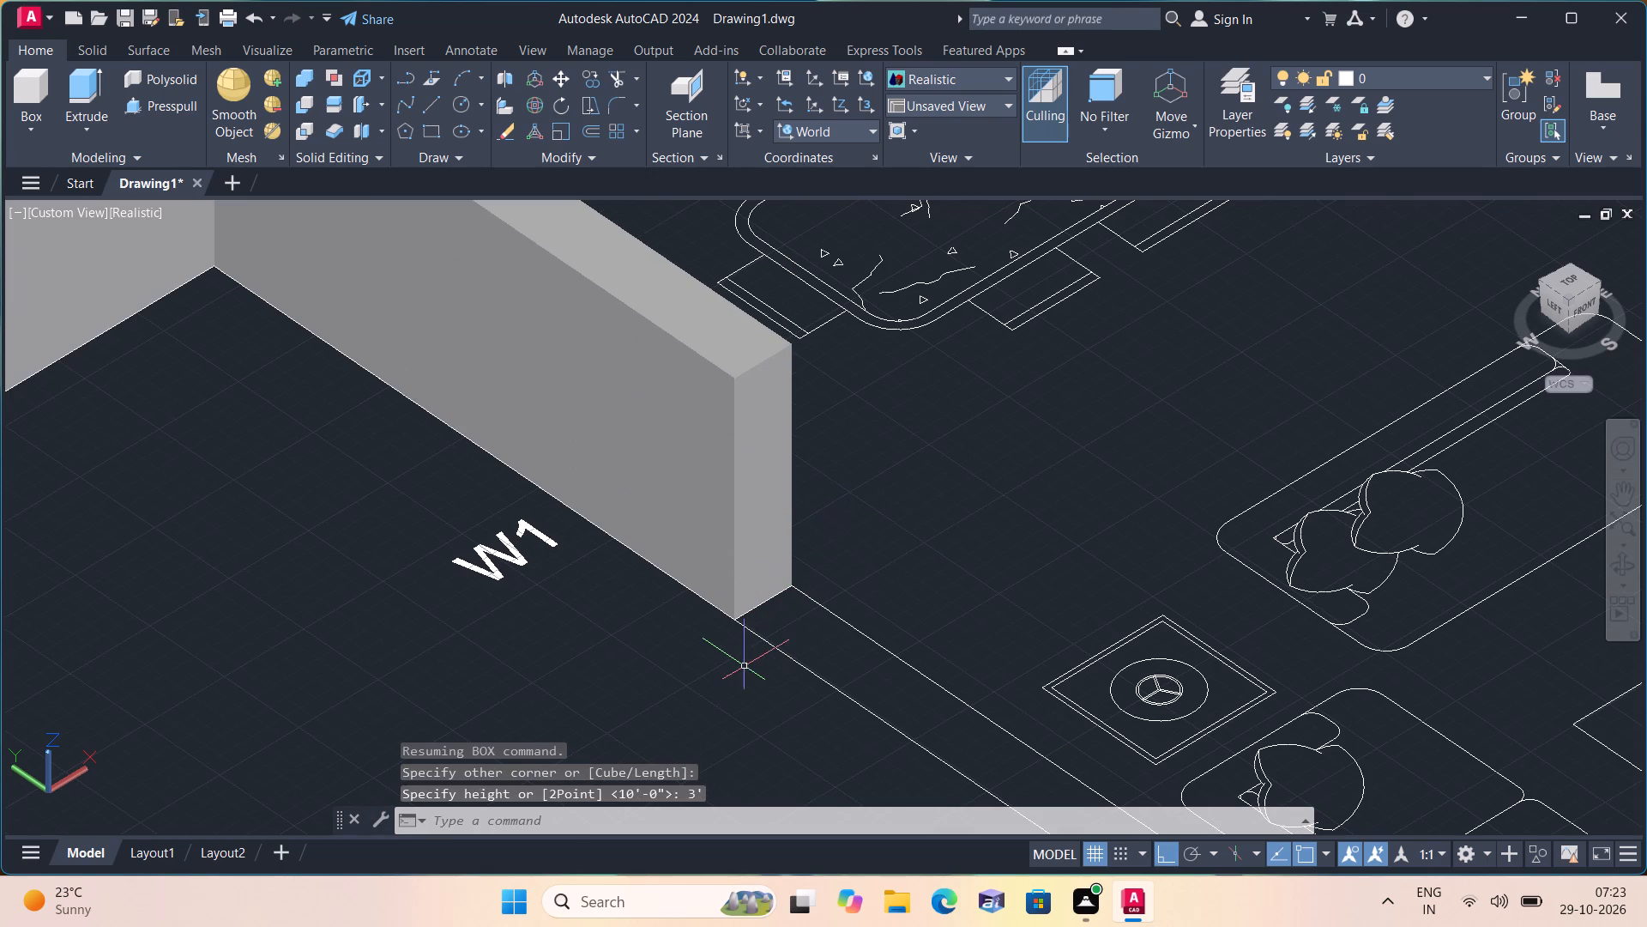
Copy the box at the W1 window beside the dining table 7' straight up from its lower outer corner at the kitchen end.
{"action": "middle_click_drag", "start_coordinate": [737, 651], "coordinate": [856, 645]}
{"action": "scroll", "coordinate": [737, 651], "scroll_direction": "down", "scroll_amount": 1, "text": "shift"}
{"action": "middle_click_drag", "start_coordinate": [643, 642], "coordinate": [639, 639]}
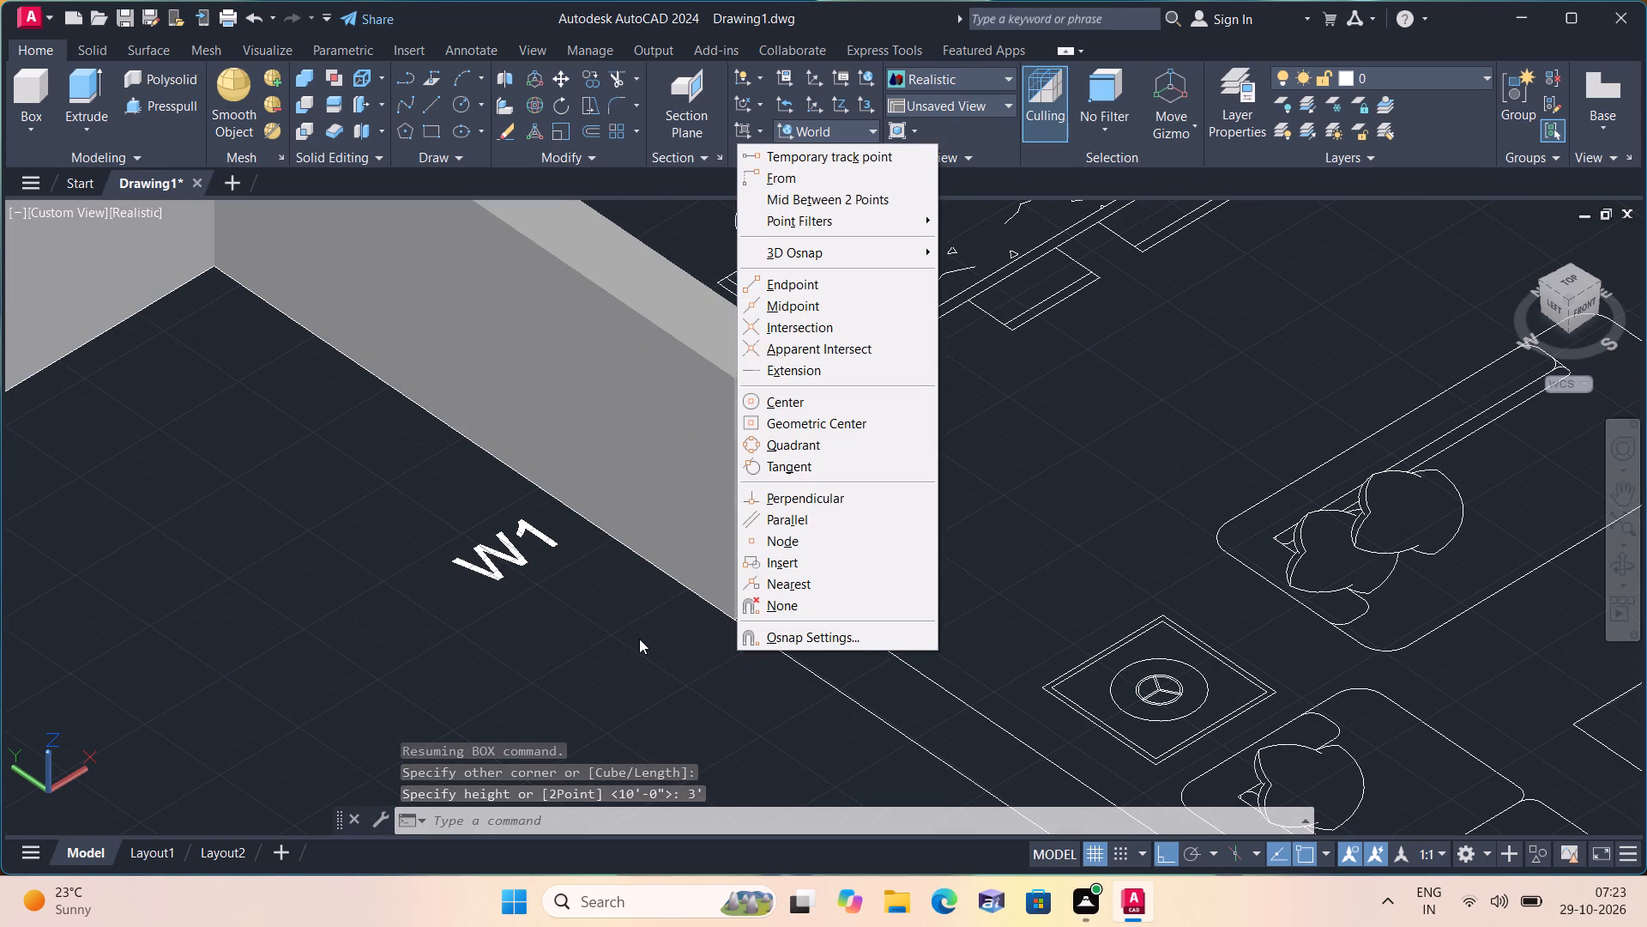
{"action": "middle_click_drag", "start_coordinate": [639, 639], "coordinate": [684, 627]}
{"action": "left_click", "coordinate": [602, 603]}
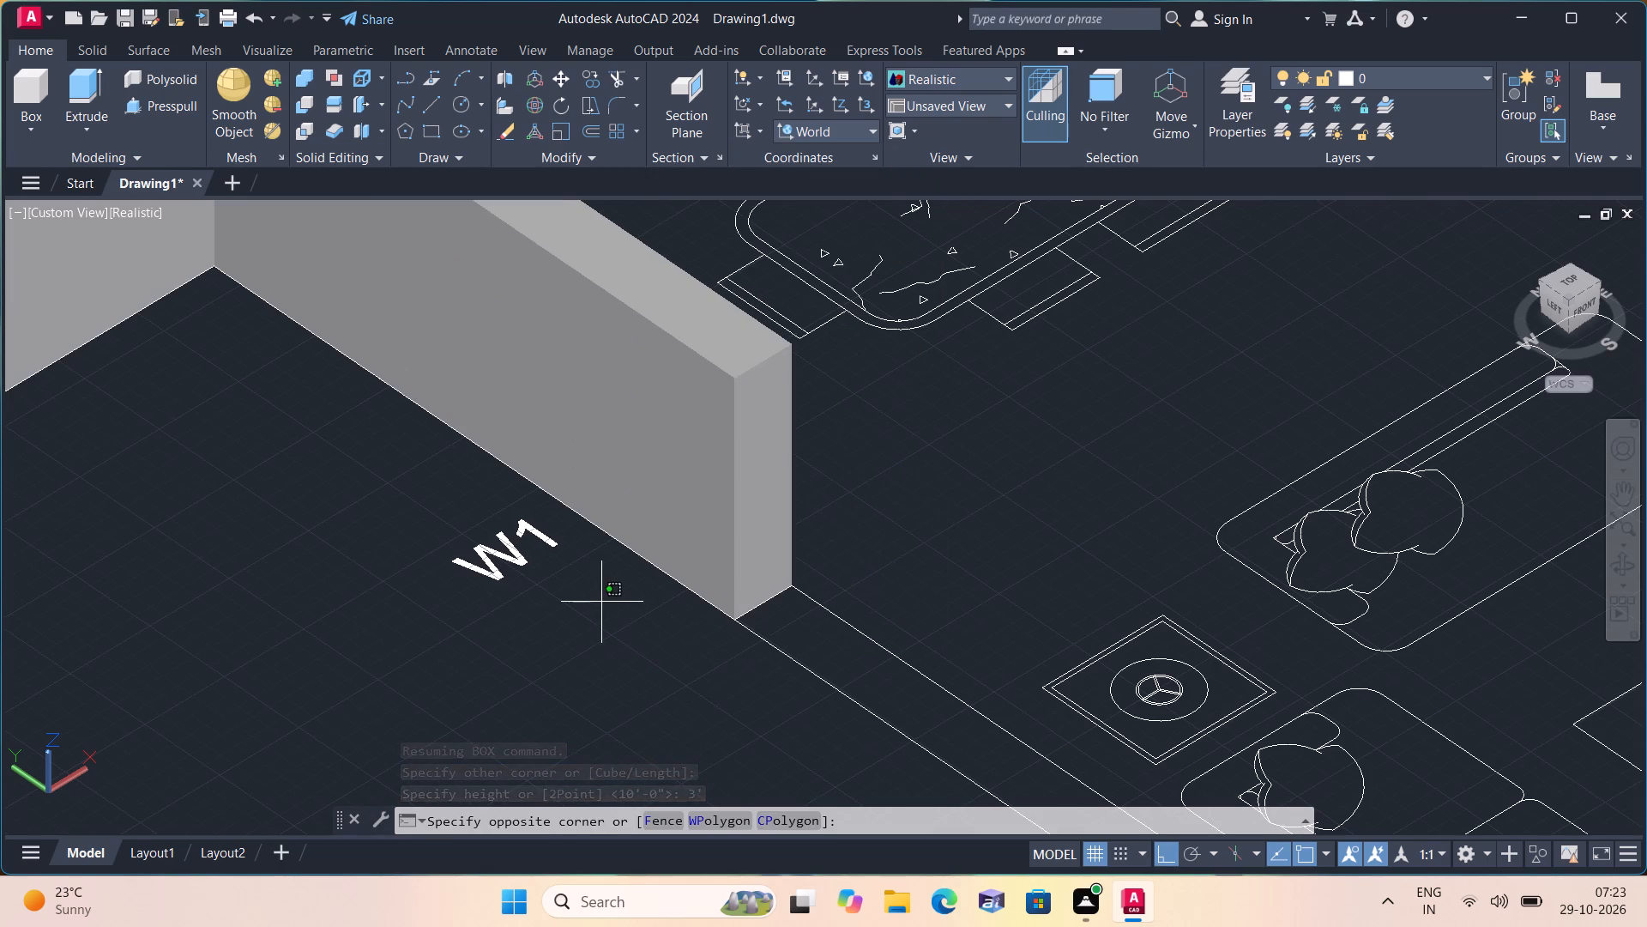
{"action": "middle_click_drag", "start_coordinate": [600, 603], "coordinate": [703, 611], "text": "shift"}
{"action": "scroll", "coordinate": [600, 604], "scroll_direction": "down", "scroll_amount": 1, "text": "shift"}
{"action": "scroll", "coordinate": [714, 639], "scroll_direction": "up", "scroll_amount": 1}
{"action": "middle_click_drag", "start_coordinate": [717, 649], "coordinate": [806, 641]}
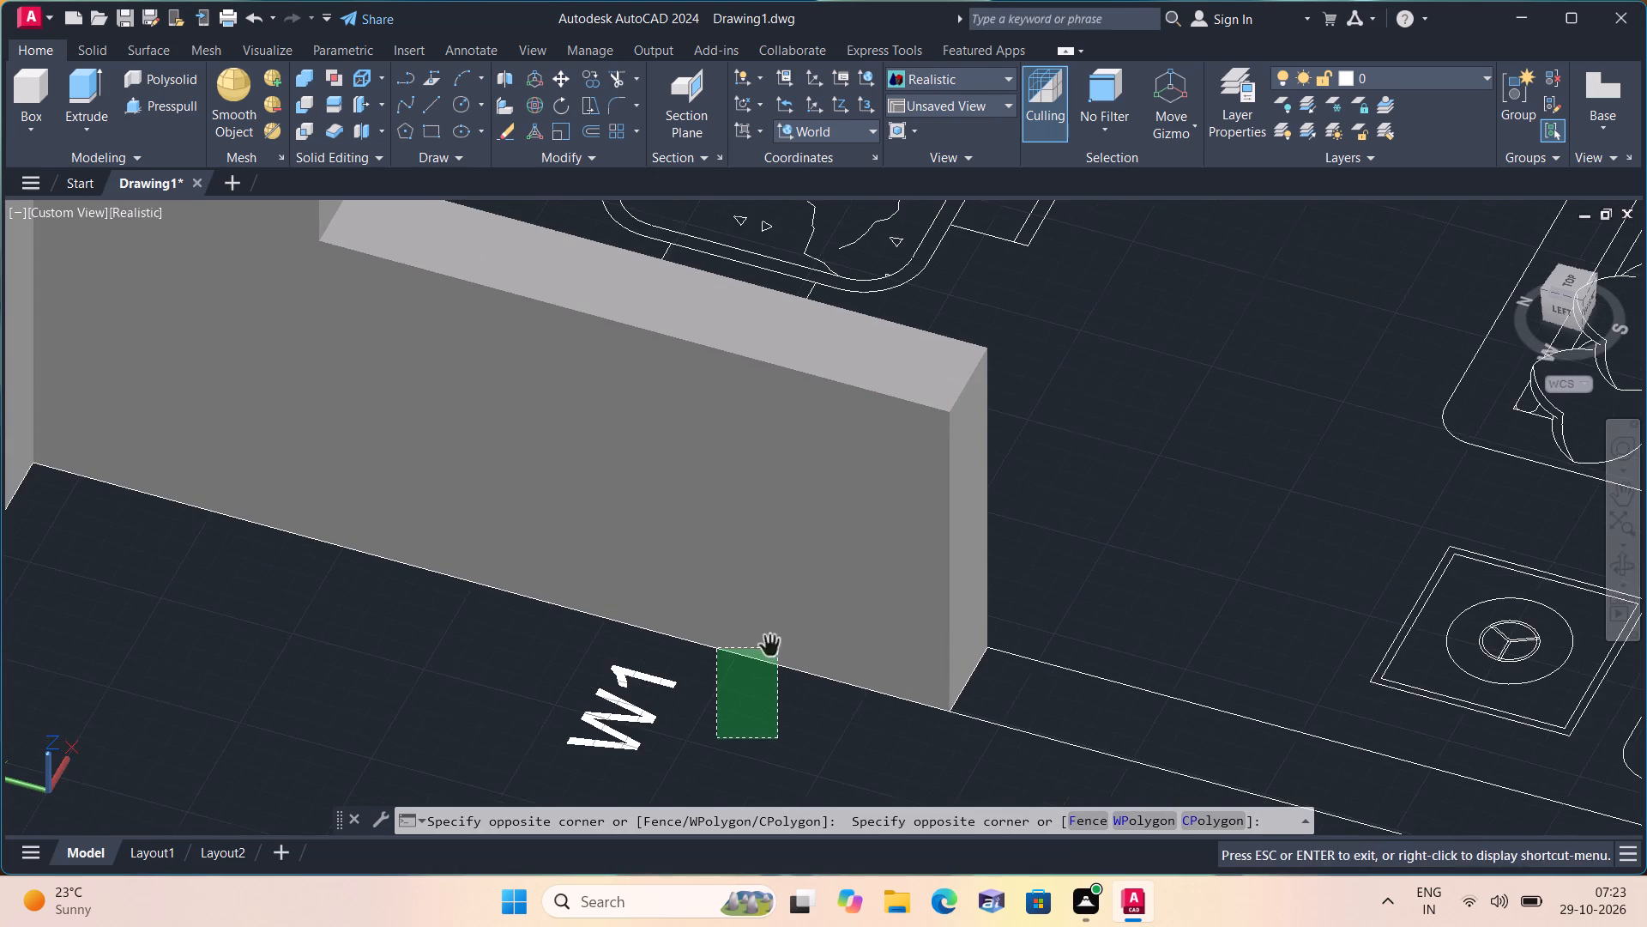
{"action": "middle_click_drag", "start_coordinate": [806, 641], "coordinate": [827, 639]}
{"action": "scroll", "coordinate": [791, 661], "scroll_direction": "down", "scroll_amount": 1}
{"action": "left_click", "coordinate": [835, 702]}
{"action": "middle_click_drag", "start_coordinate": [879, 676], "coordinate": [950, 656], "text": "shift"}
{"action": "left_click", "coordinate": [968, 427]}
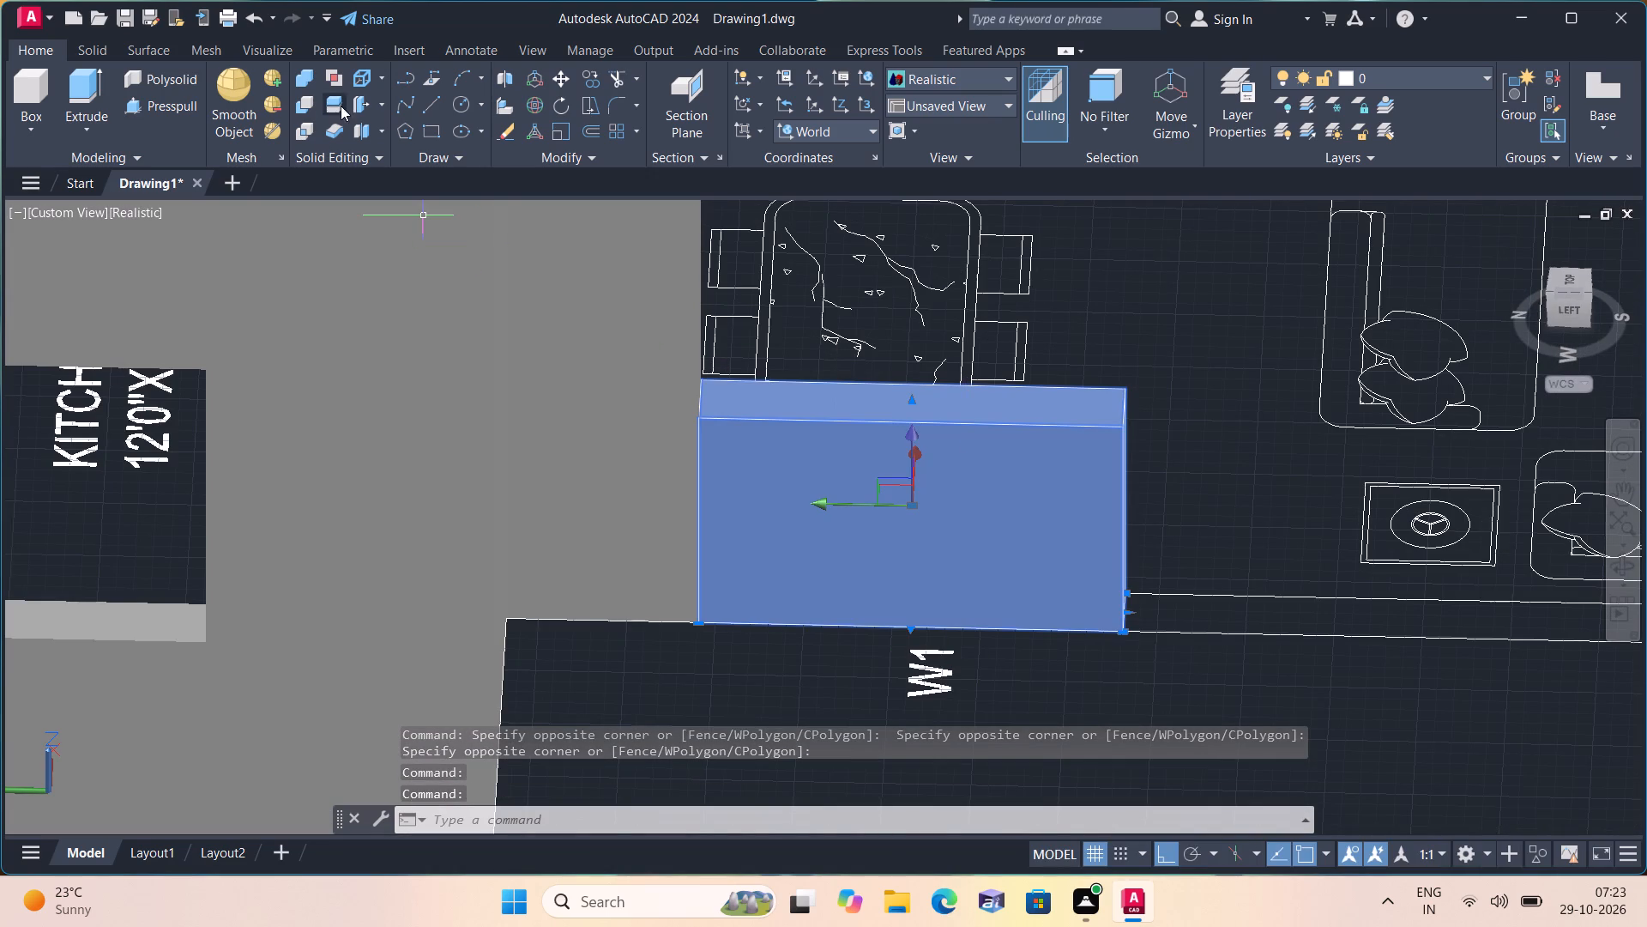
{"action": "left_click", "coordinate": [594, 73]}
{"action": "left_click", "coordinate": [700, 625]}
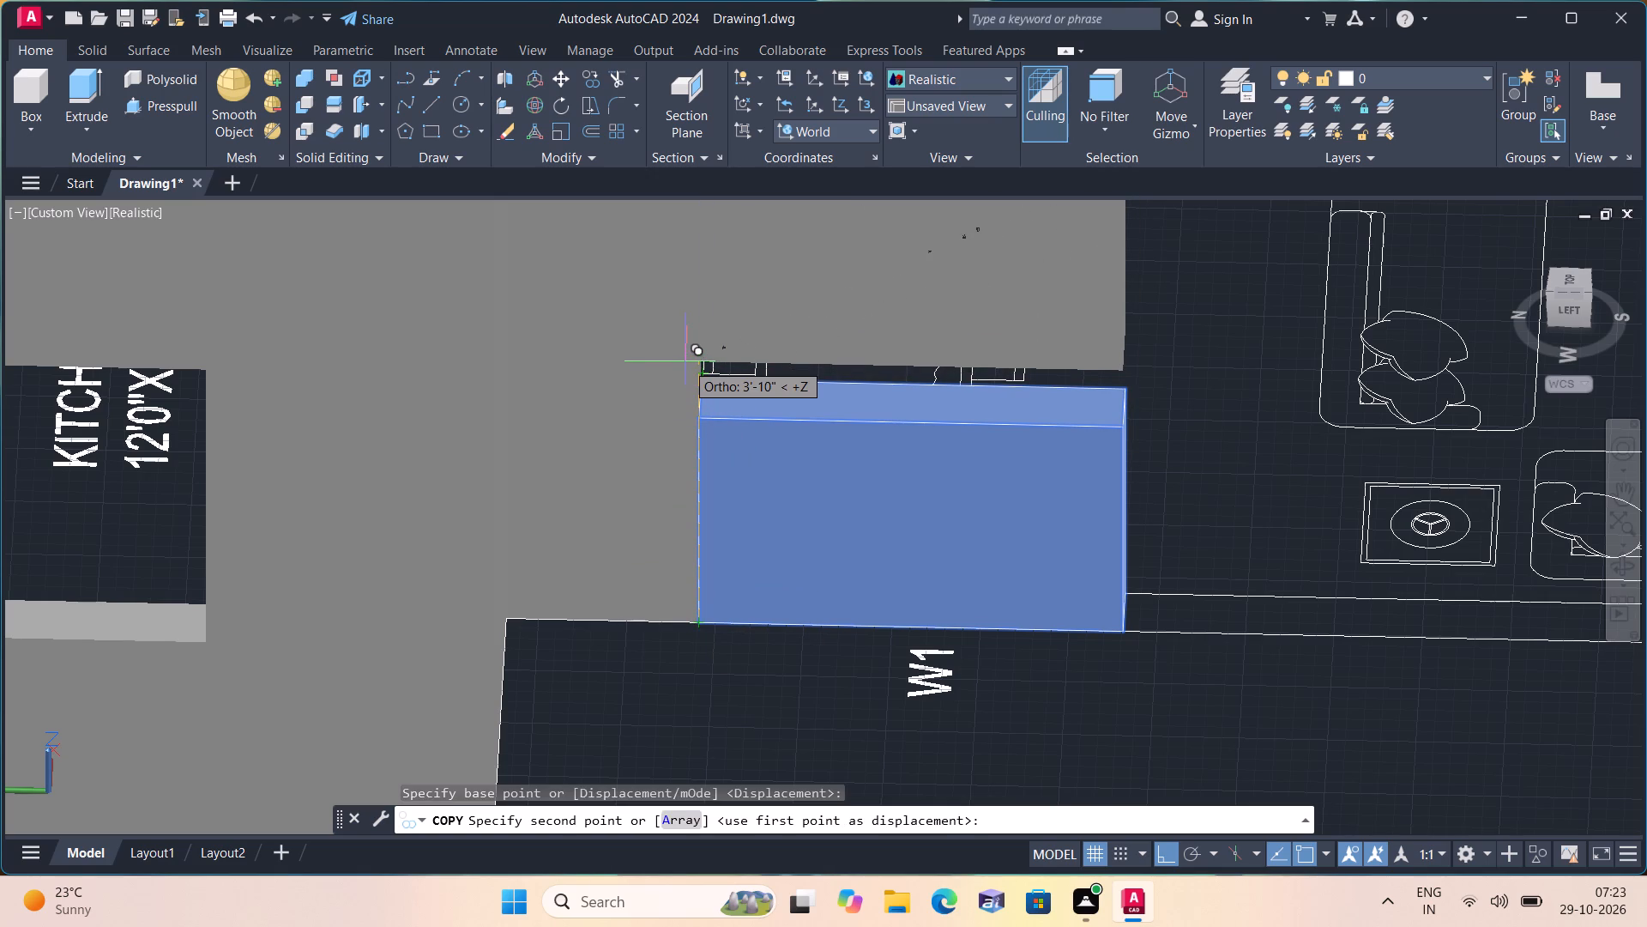
{"action": "type", "text": "7'"}
{"action": "key", "text": "space"}
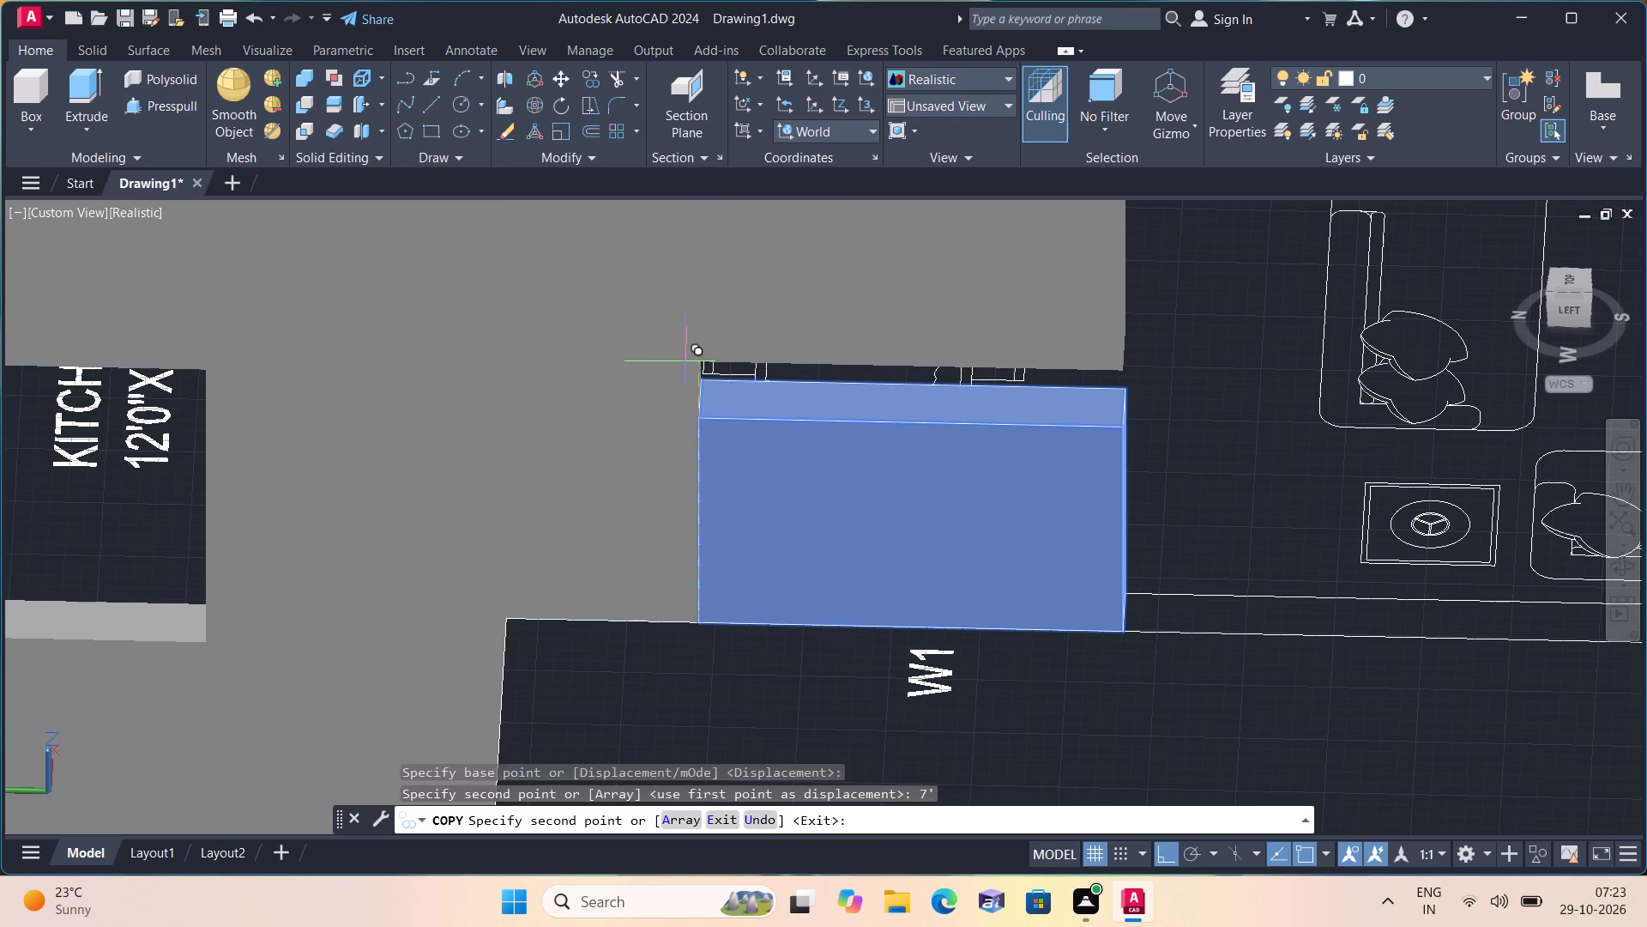
{"action": "key", "text": "Escape"}
Draw a 3' high box over the W1 window opening behind the three-seat sofa in the living room's long outer wall.
{"action": "scroll", "coordinate": [702, 413], "scroll_direction": "down", "scroll_amount": 2}
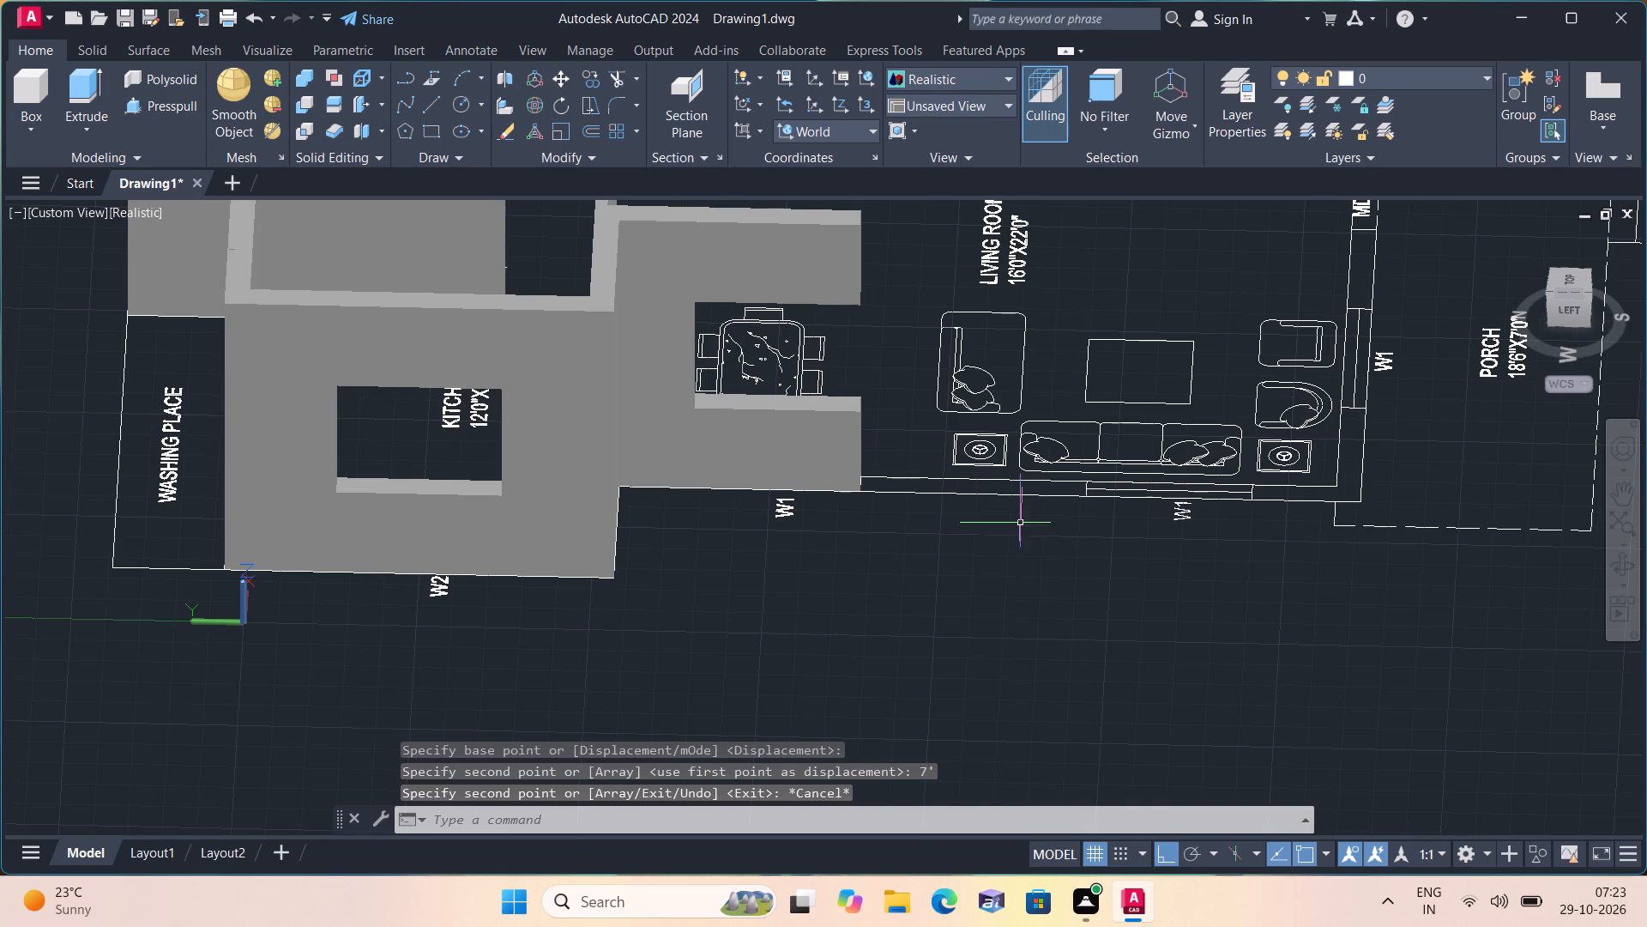
{"action": "middle_click_drag", "start_coordinate": [1052, 536], "coordinate": [977, 570], "text": "shift"}
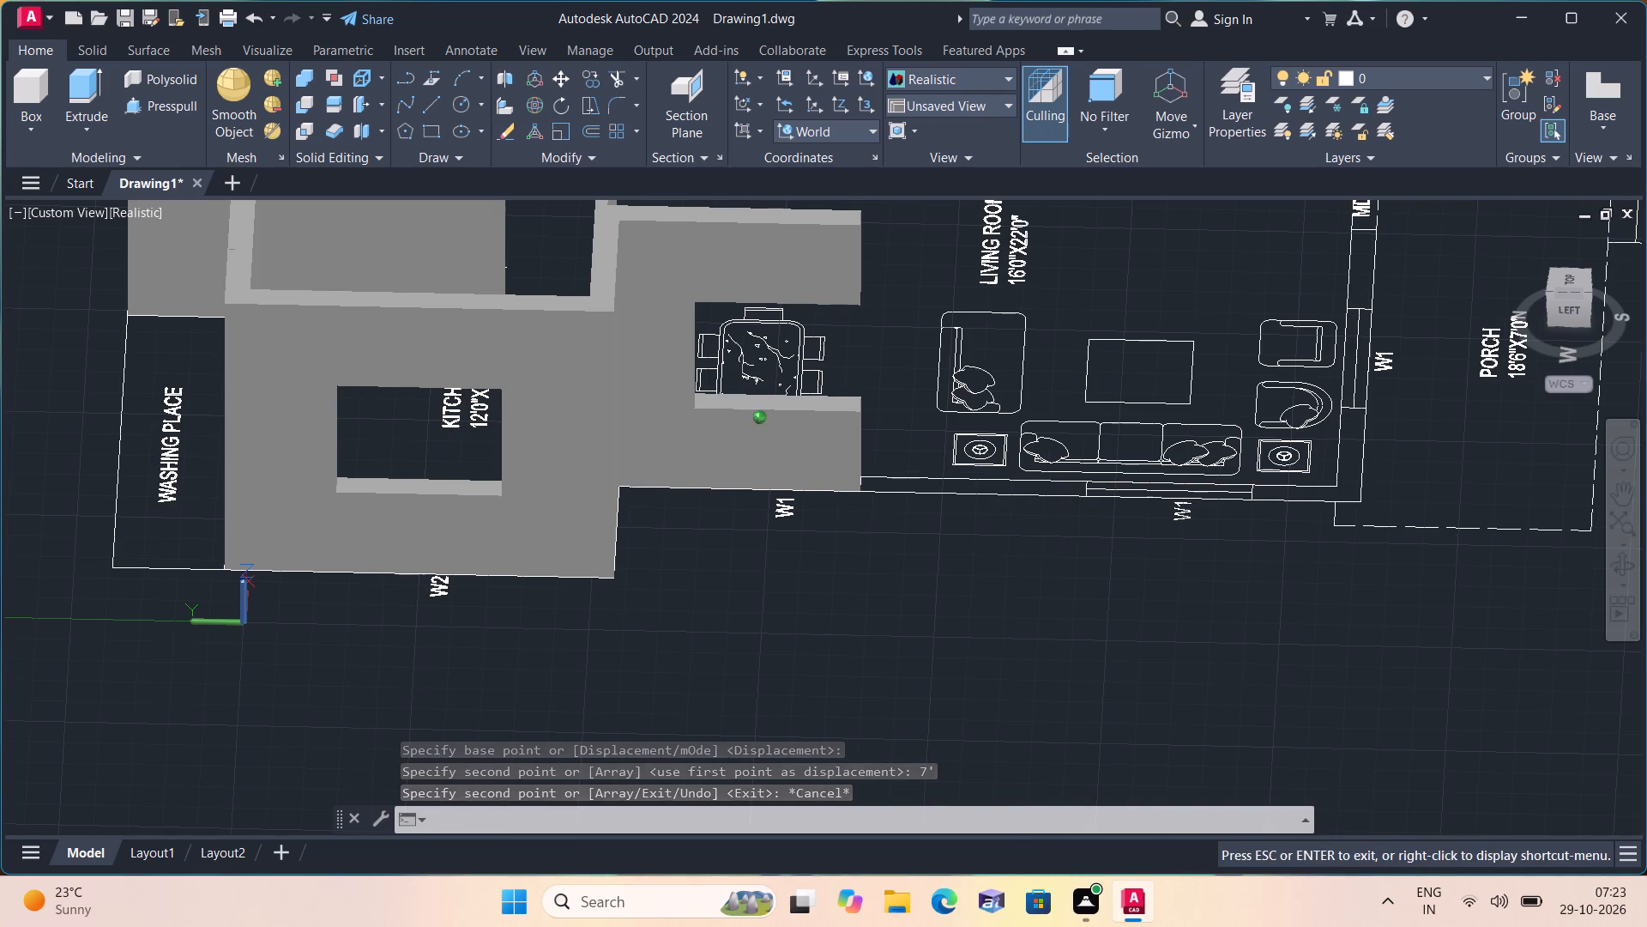
{"action": "middle_click_drag", "start_coordinate": [977, 570], "coordinate": [932, 598], "text": "shift"}
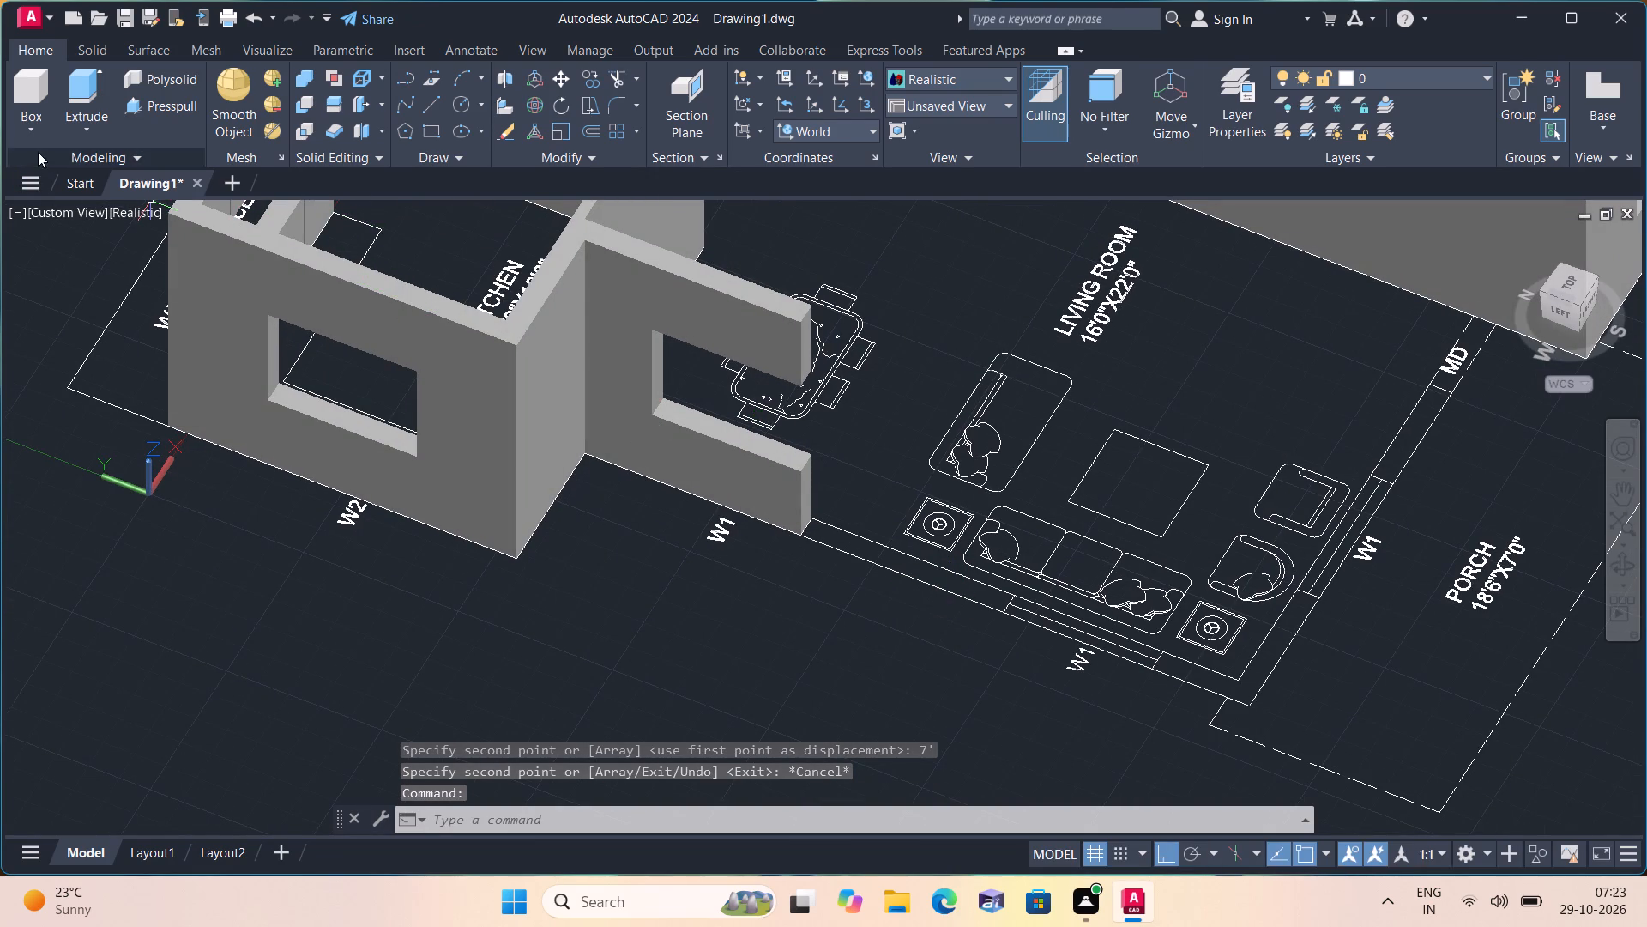
{"action": "left_click", "coordinate": [21, 133]}
{"action": "left_click", "coordinate": [61, 166]}
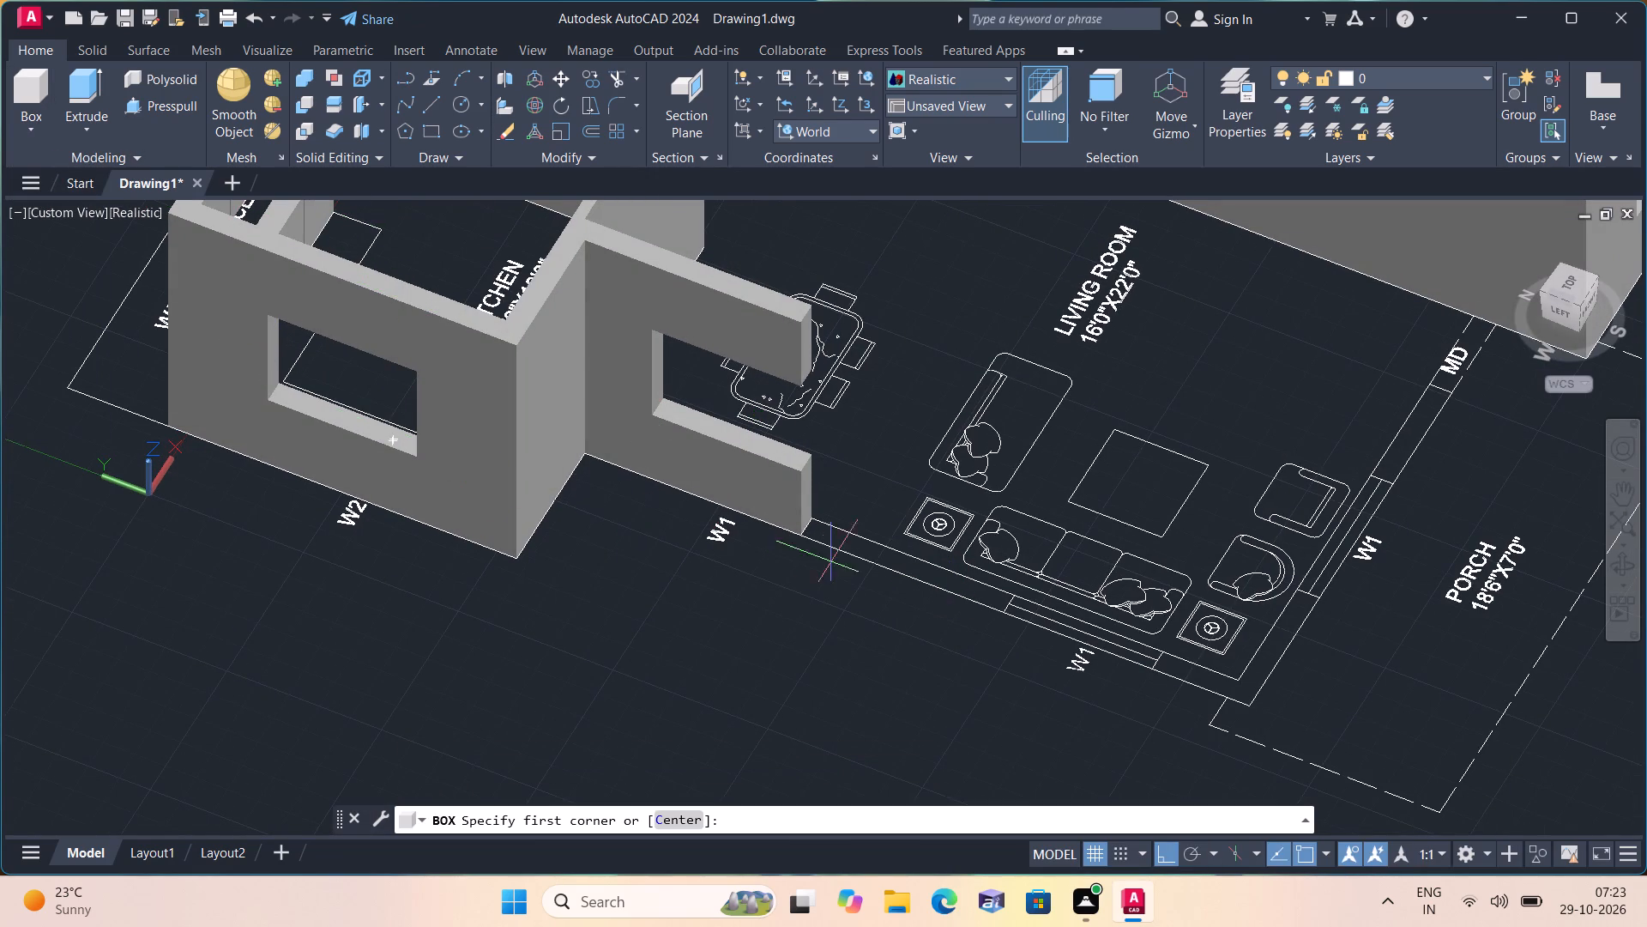
{"action": "scroll", "coordinate": [1036, 599], "scroll_direction": "up", "scroll_amount": 4}
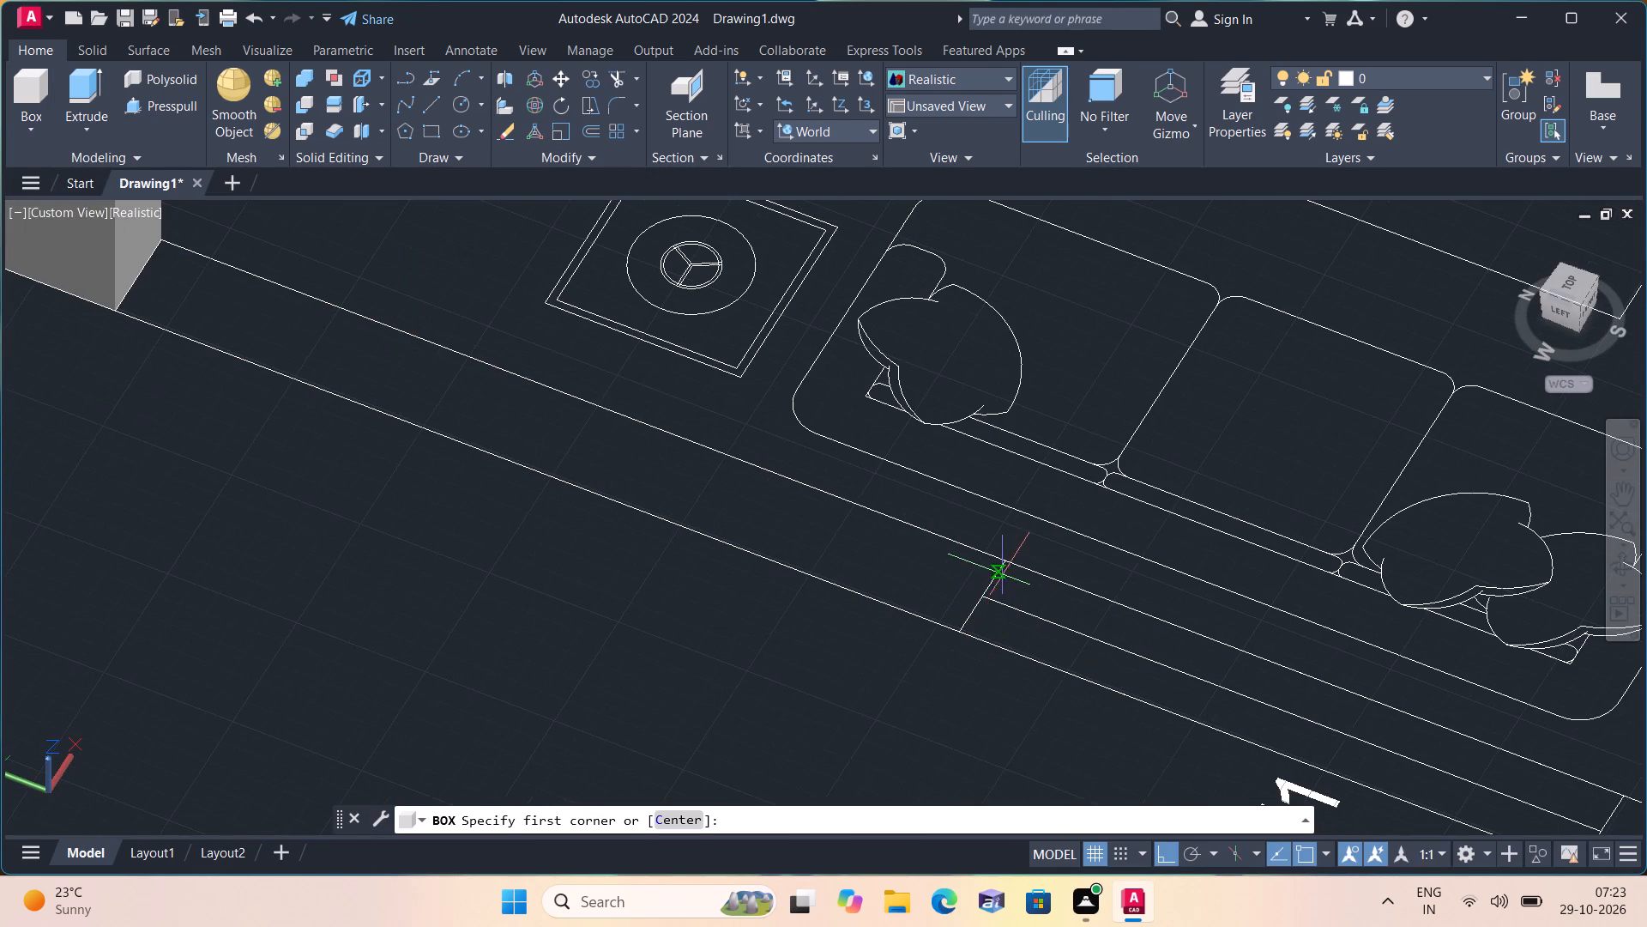
{"action": "left_click", "coordinate": [1011, 566]}
{"action": "middle_click_drag", "start_coordinate": [1127, 688], "coordinate": [921, 476]}
{"action": "scroll", "coordinate": [1072, 617], "scroll_direction": "down", "scroll_amount": 1}
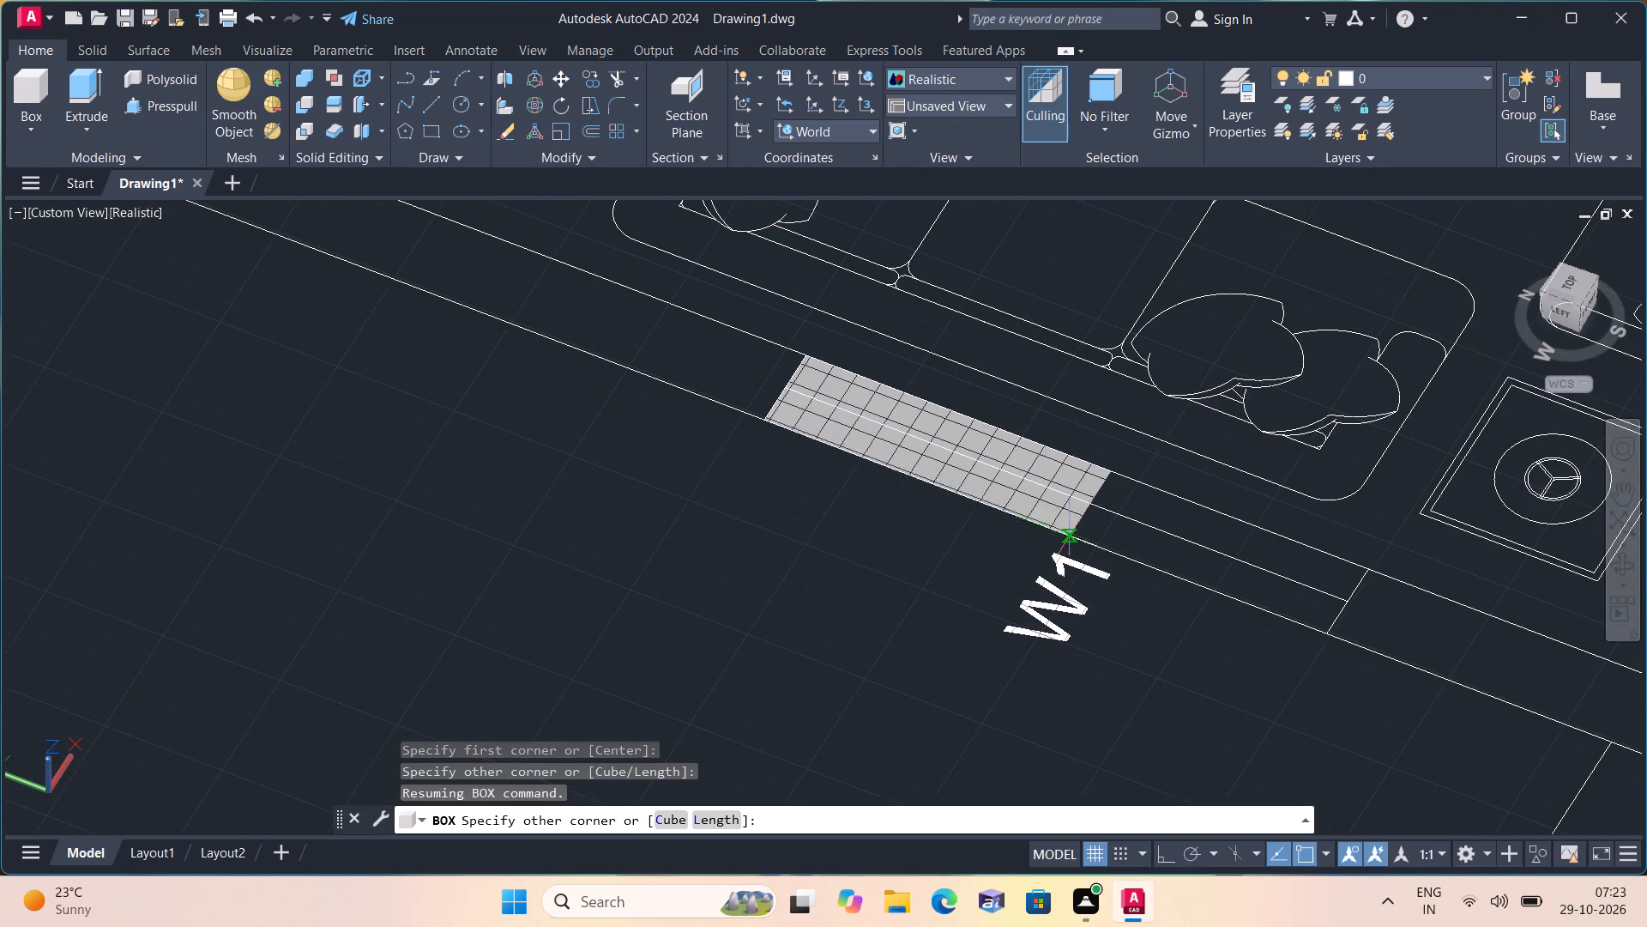
{"action": "left_click", "coordinate": [1333, 639]}
{"action": "scroll", "coordinate": [1329, 512], "scroll_direction": "down", "scroll_amount": 2}
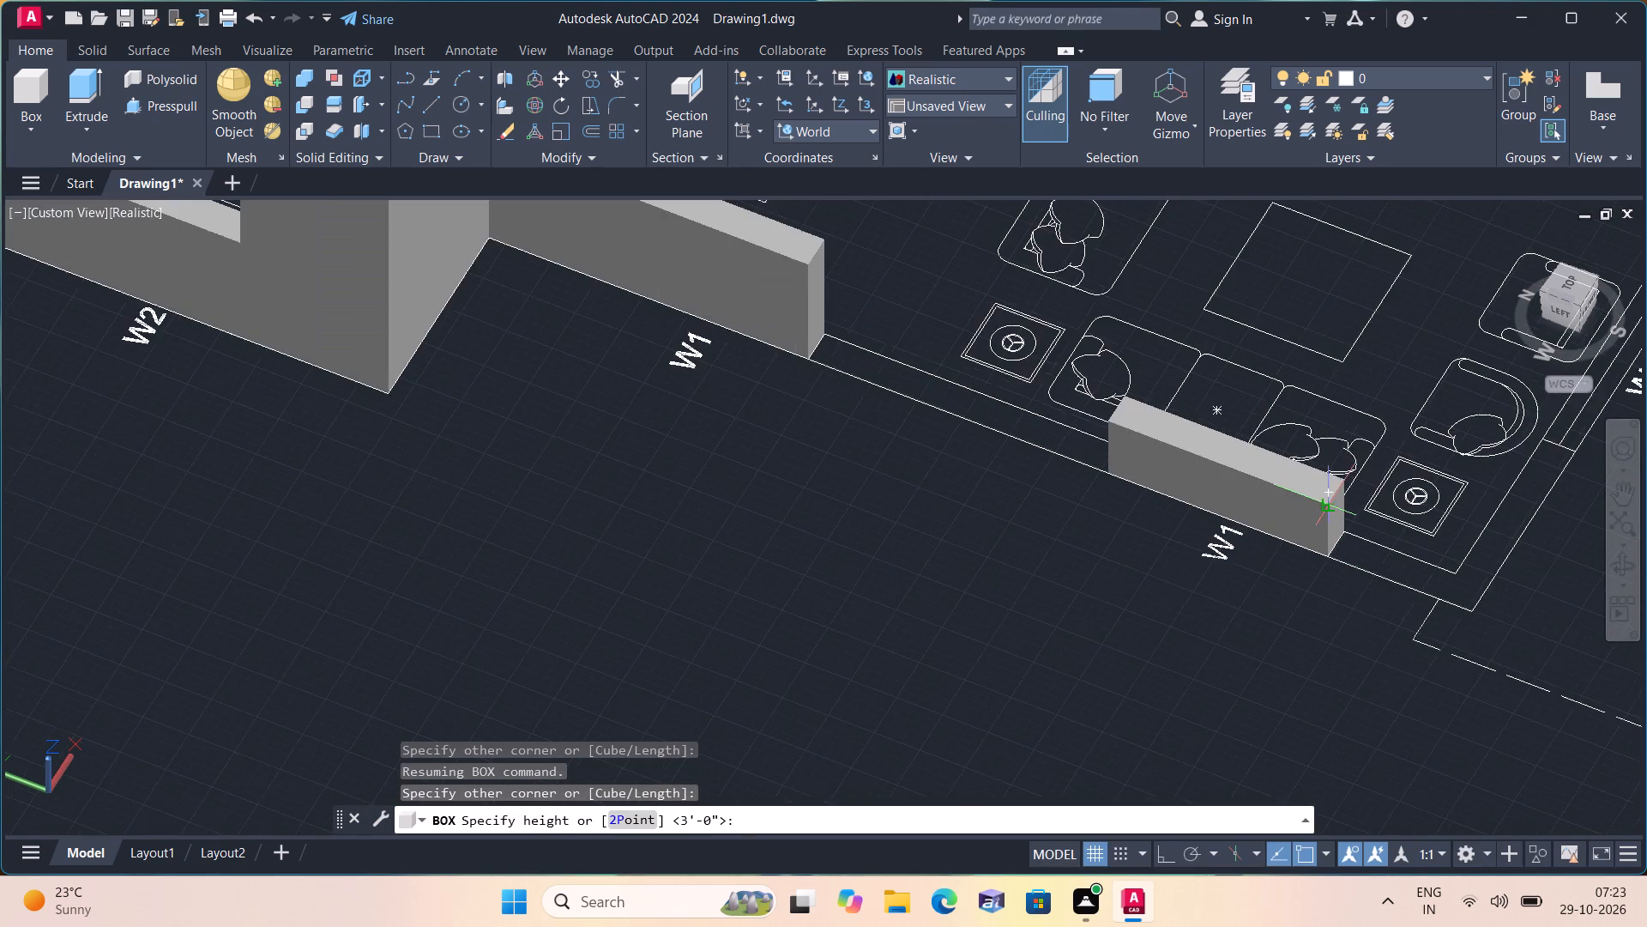
{"action": "scroll", "coordinate": [1328, 500], "scroll_direction": "down", "scroll_amount": 1}
{"action": "type", "text": "3'"}
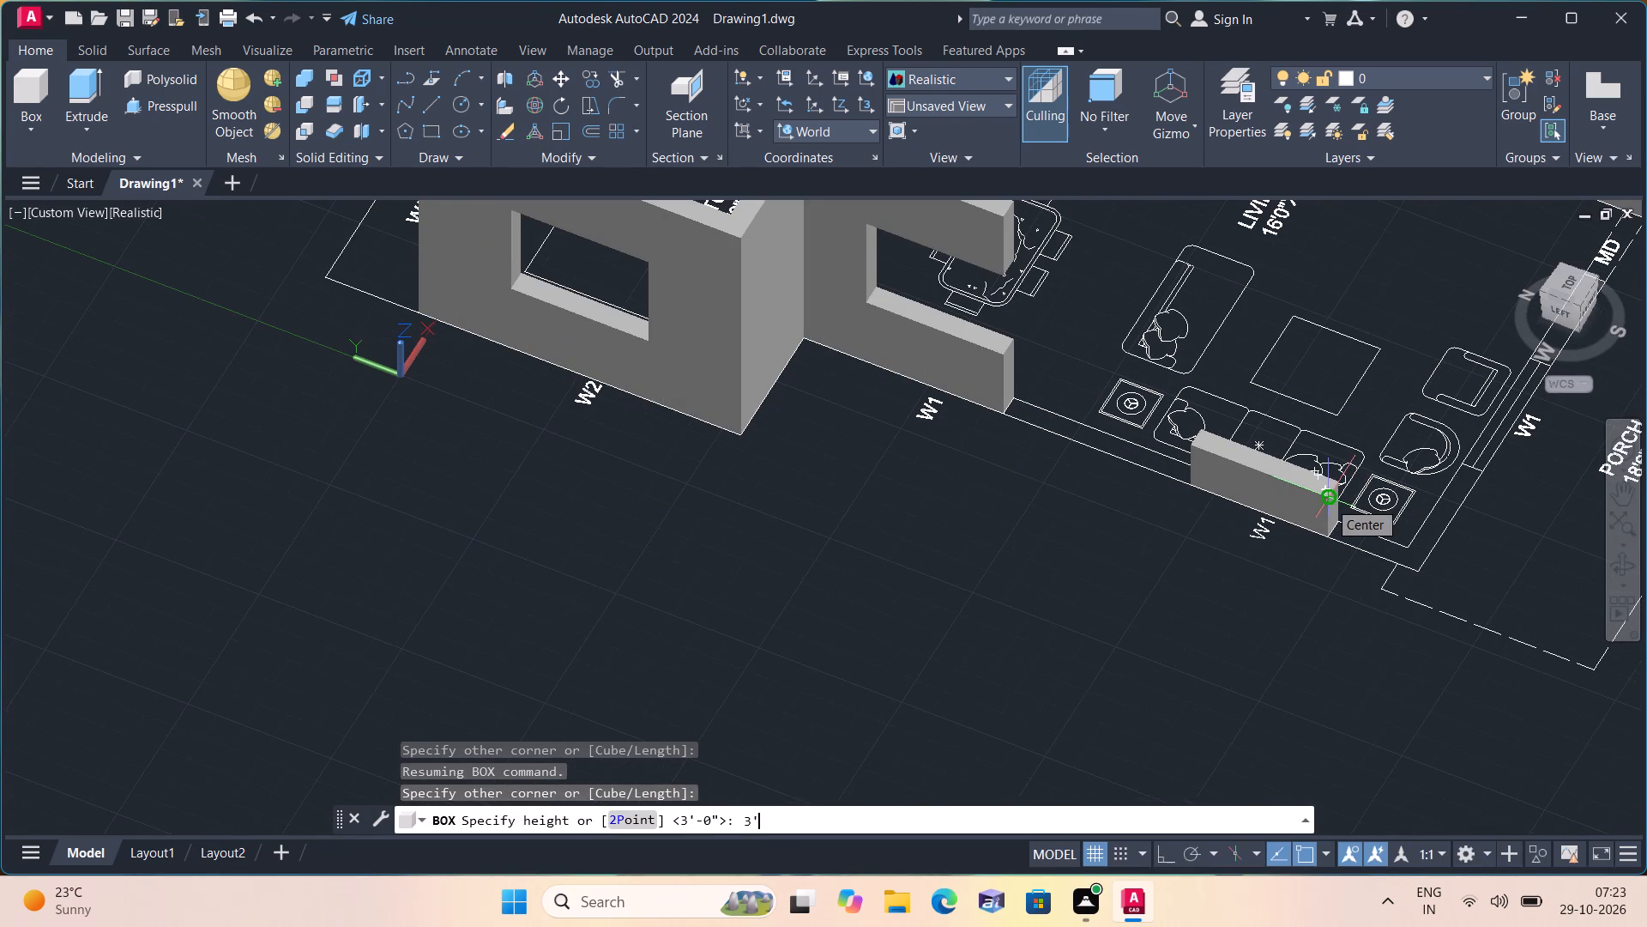
{"action": "key", "text": "space"}
{"action": "key", "text": "Escape"}
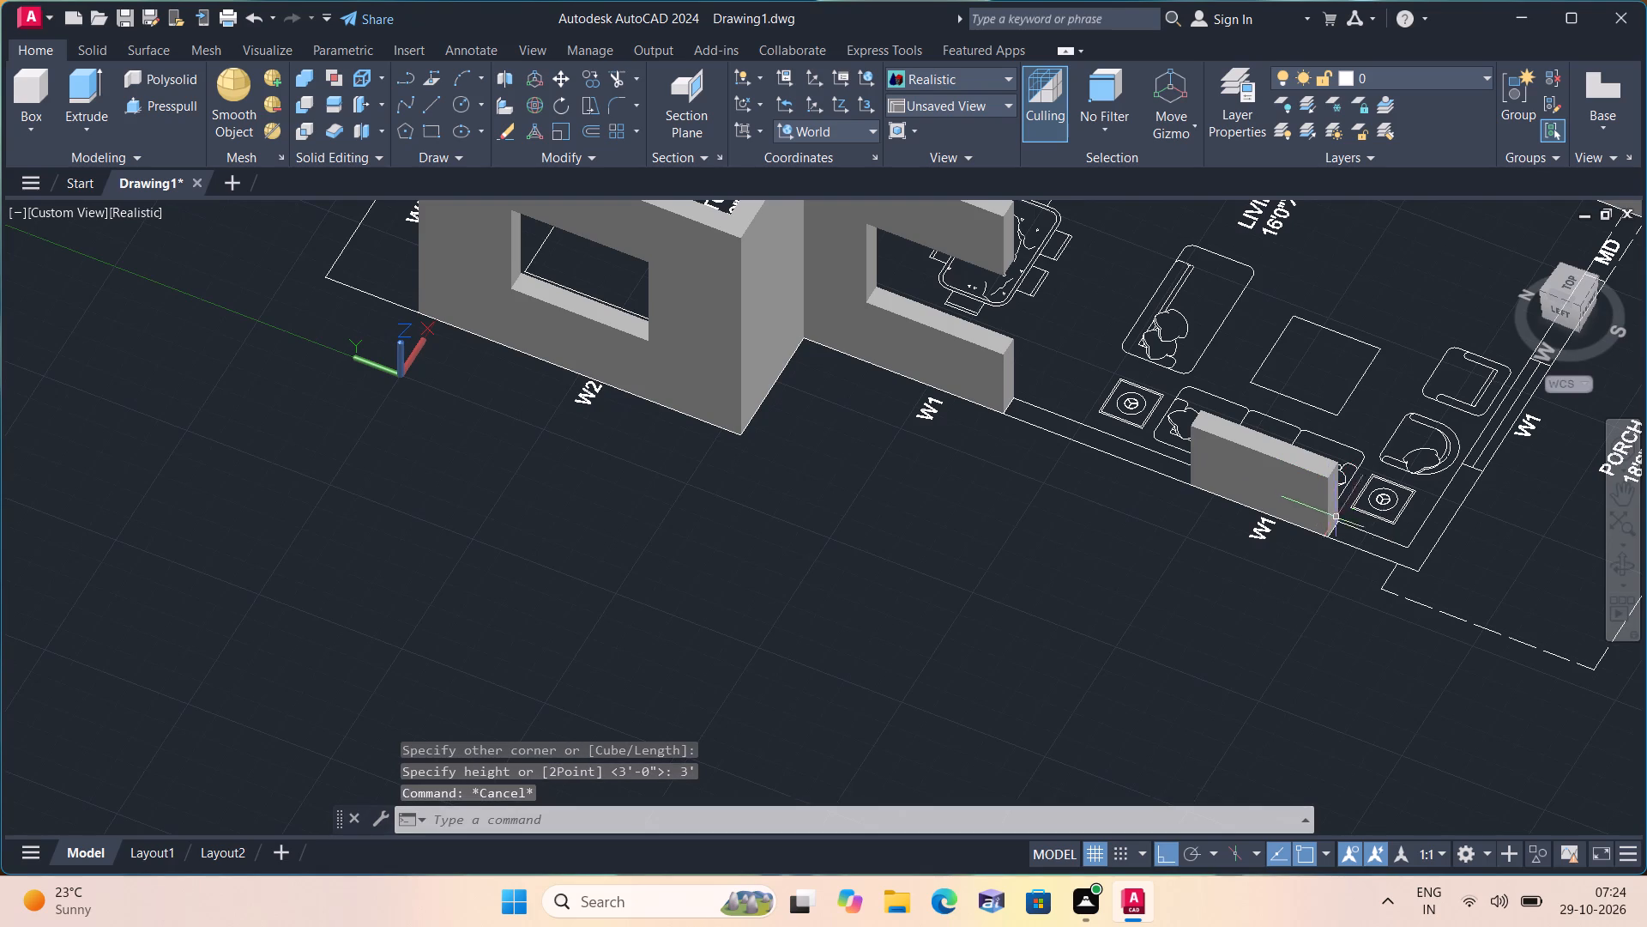
Copy the box at the W1 window behind the three-seat sofa 7' straight up from its lower outer corner at the dining end.
{"action": "middle_click_drag", "start_coordinate": [1343, 555], "coordinate": [1134, 610]}
{"action": "scroll", "coordinate": [1074, 570], "scroll_direction": "up", "scroll_amount": 2}
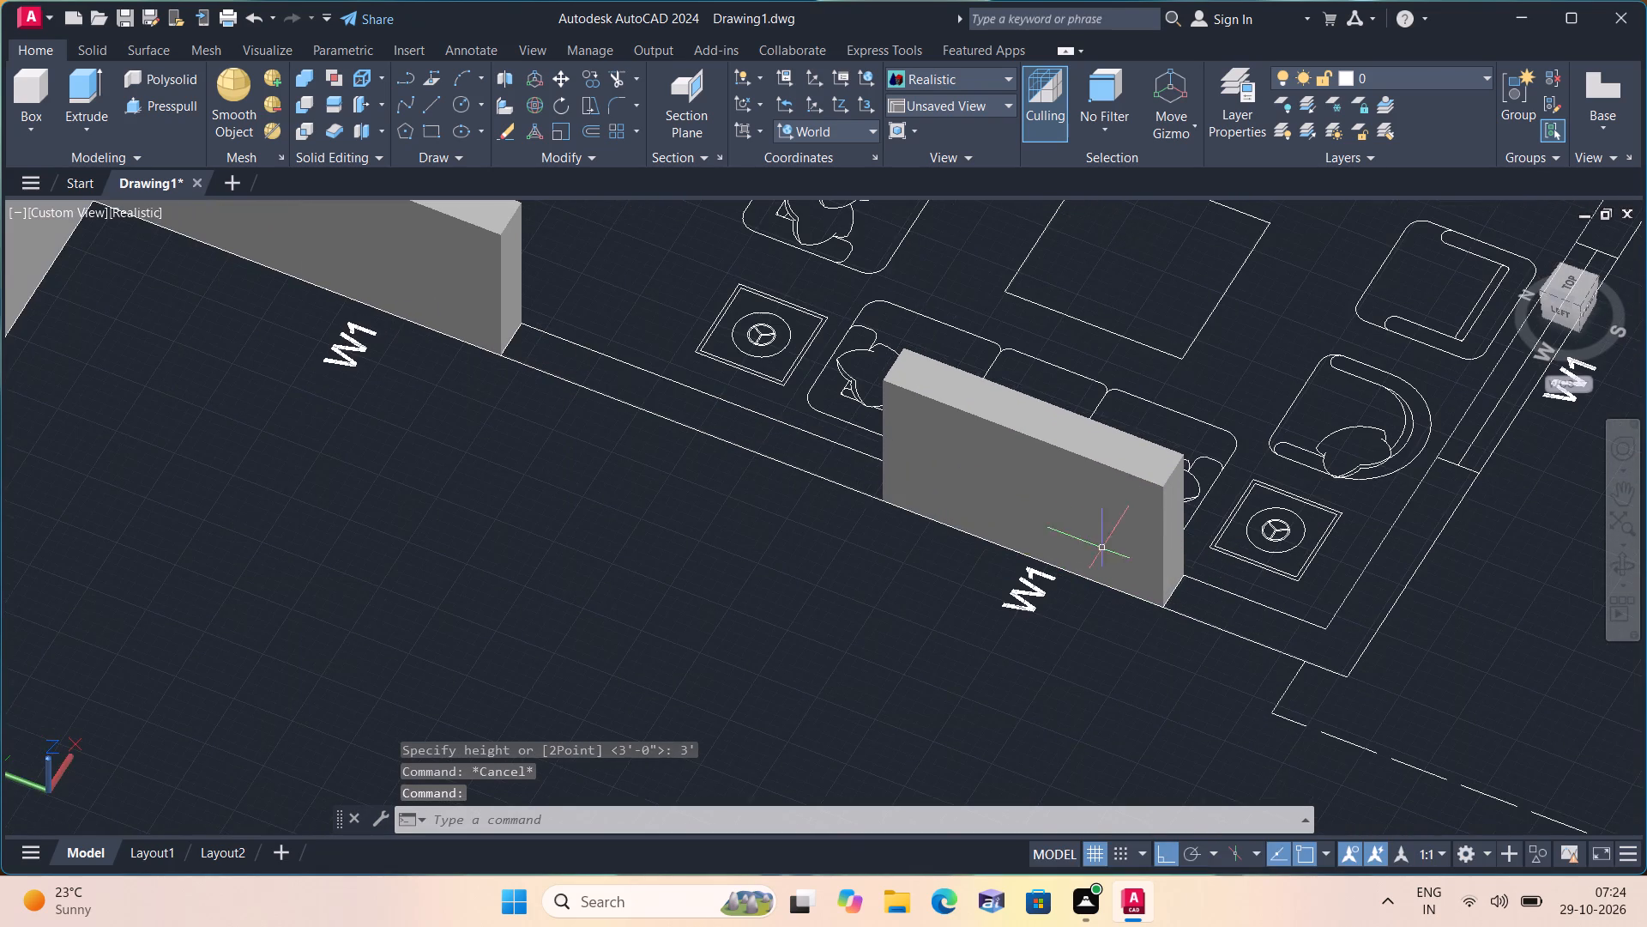
{"action": "left_click", "coordinate": [1129, 485]}
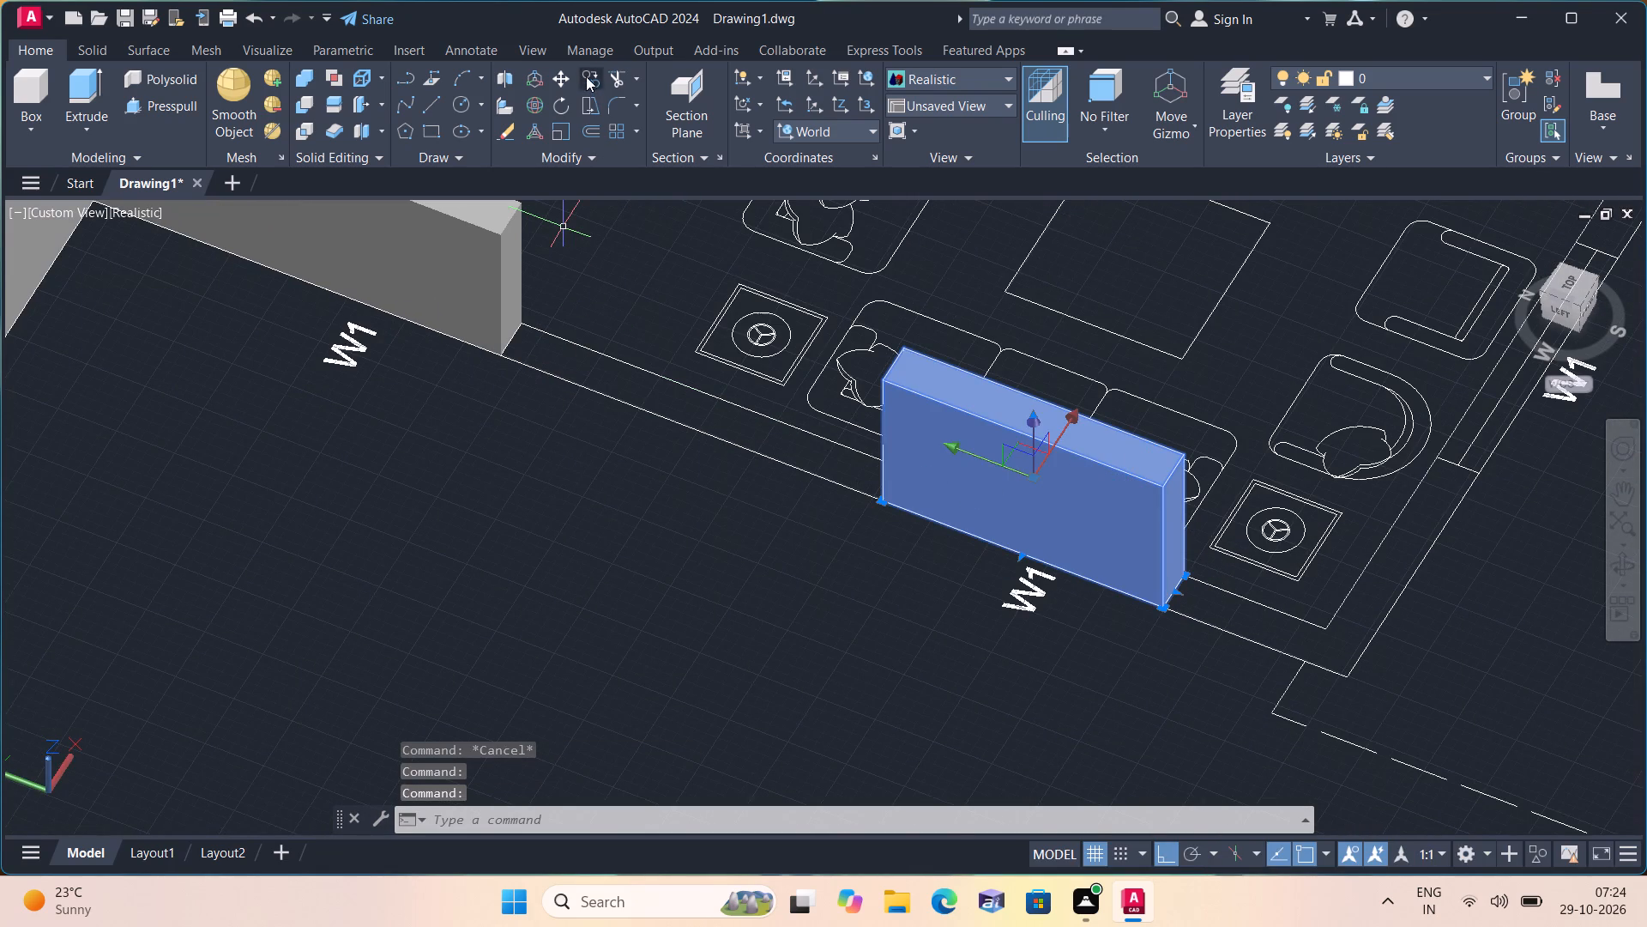
{"action": "left_click", "coordinate": [586, 76]}
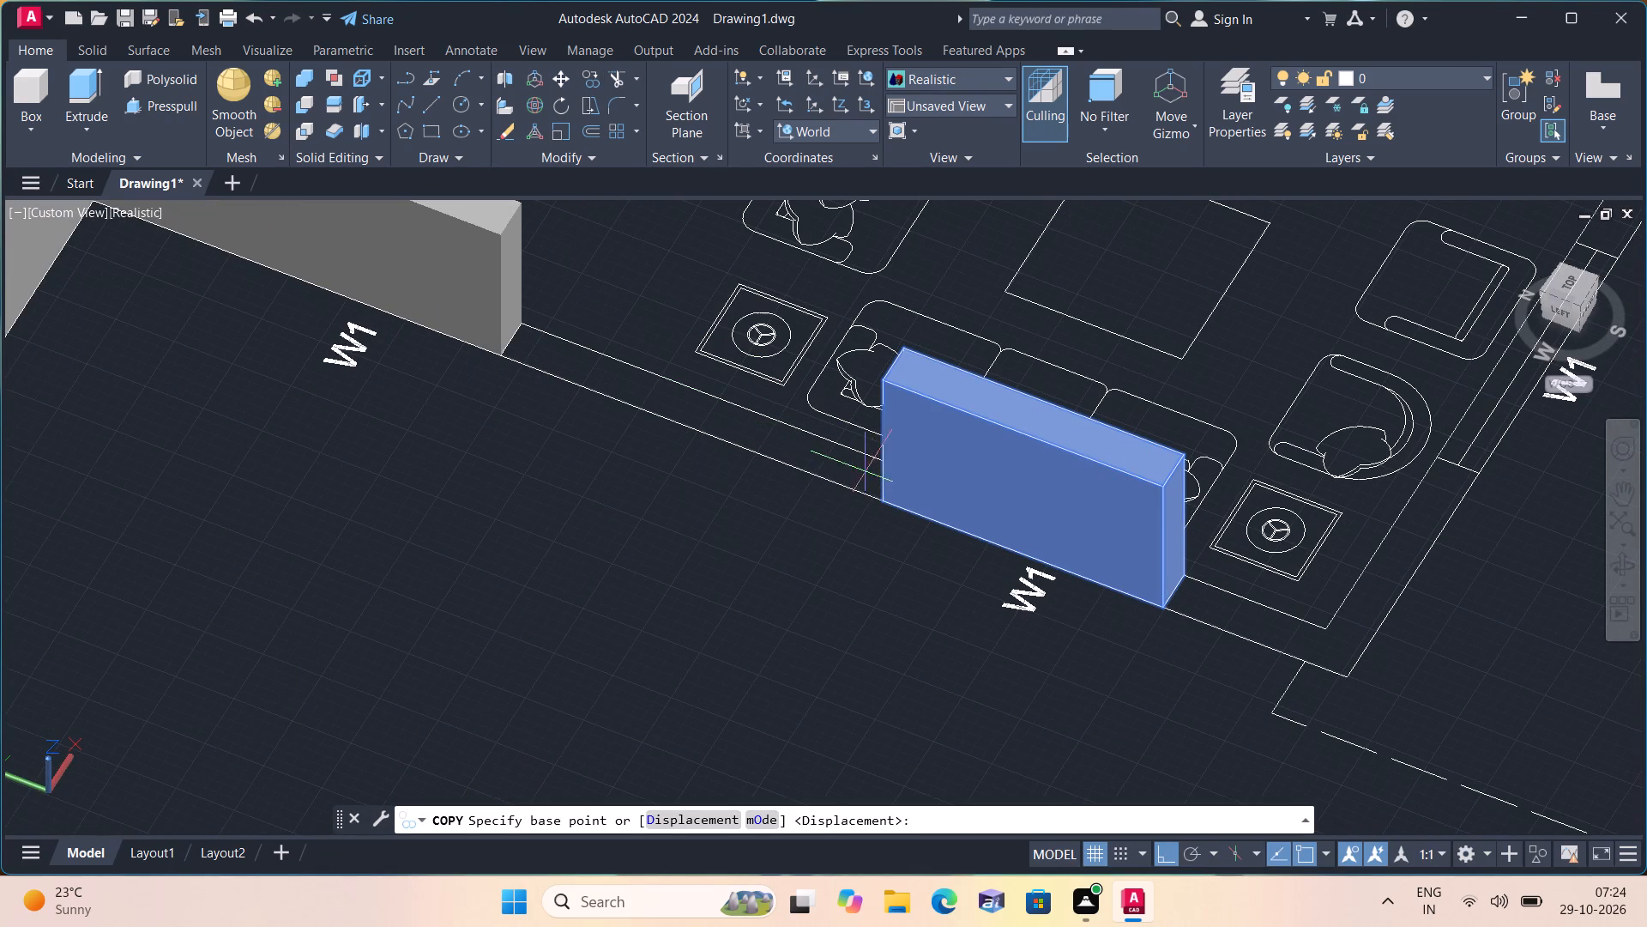
{"action": "left_click", "coordinate": [878, 506]}
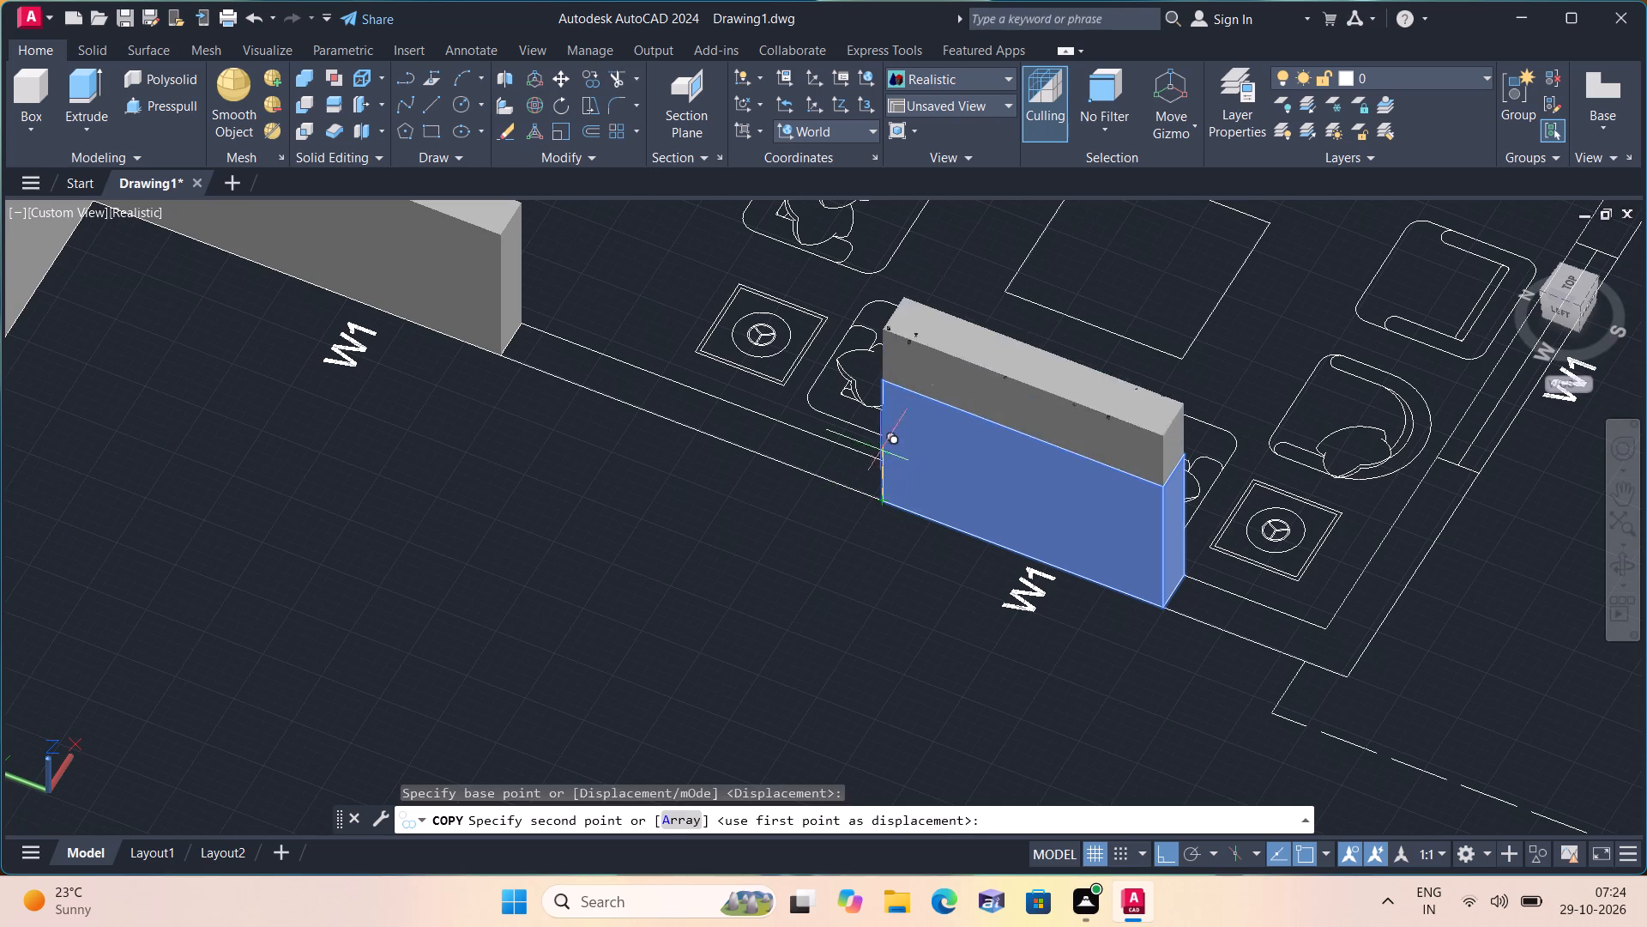
{"action": "type", "text": "7'"}
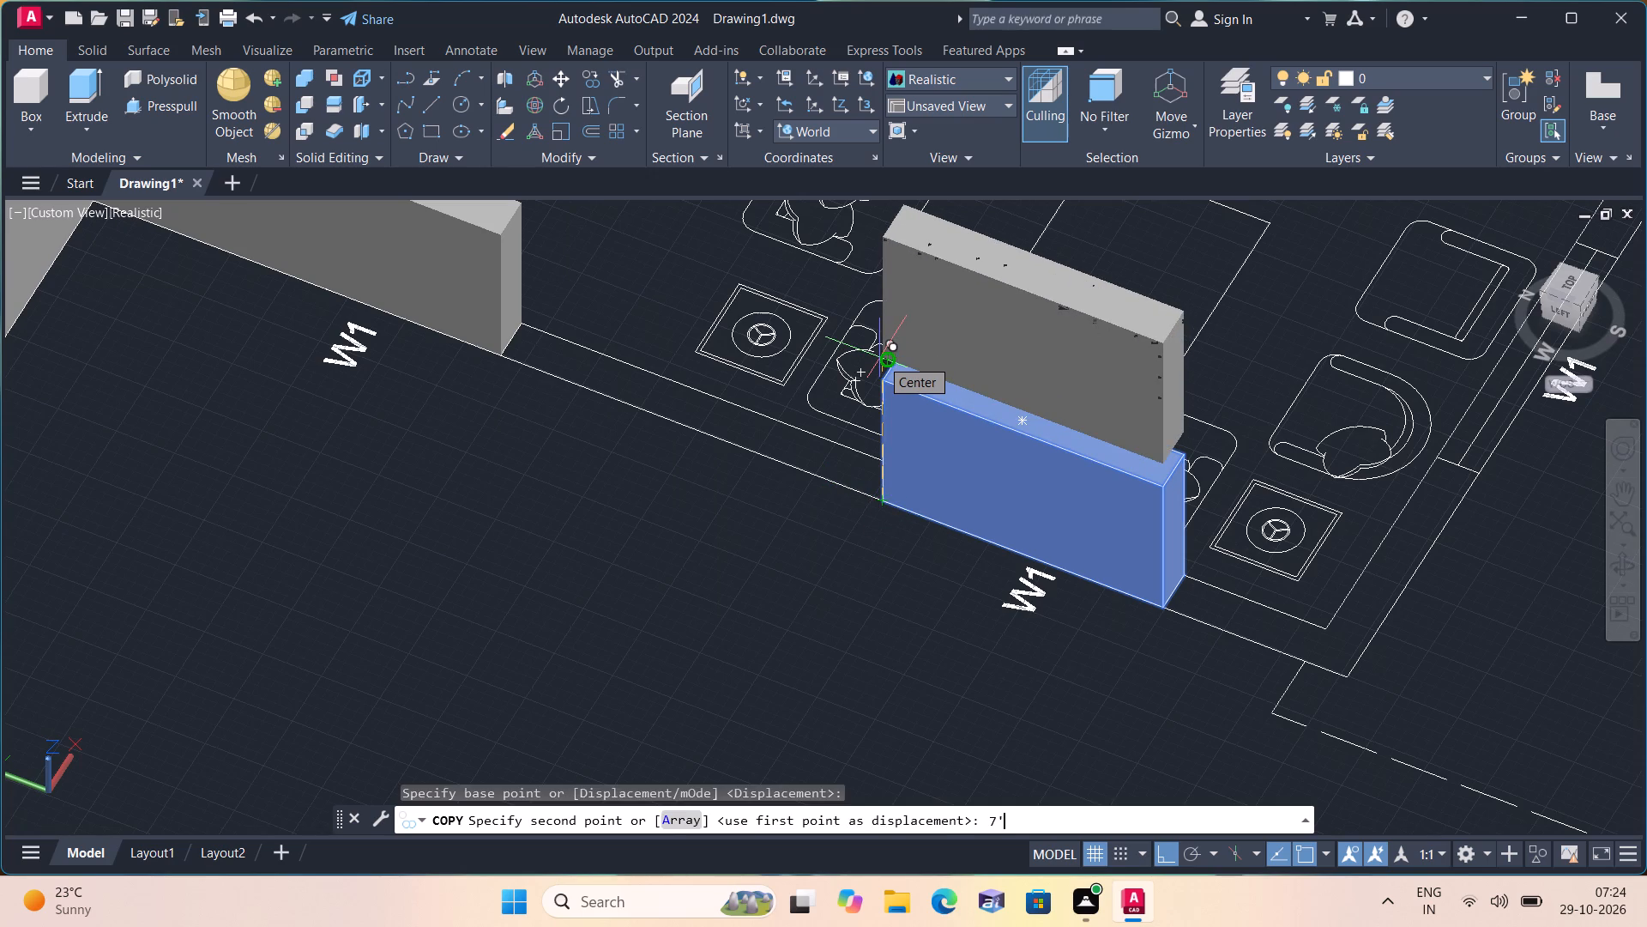
{"action": "key", "text": "space"}
{"action": "scroll", "coordinate": [847, 383], "scroll_direction": "down", "scroll_amount": 1}
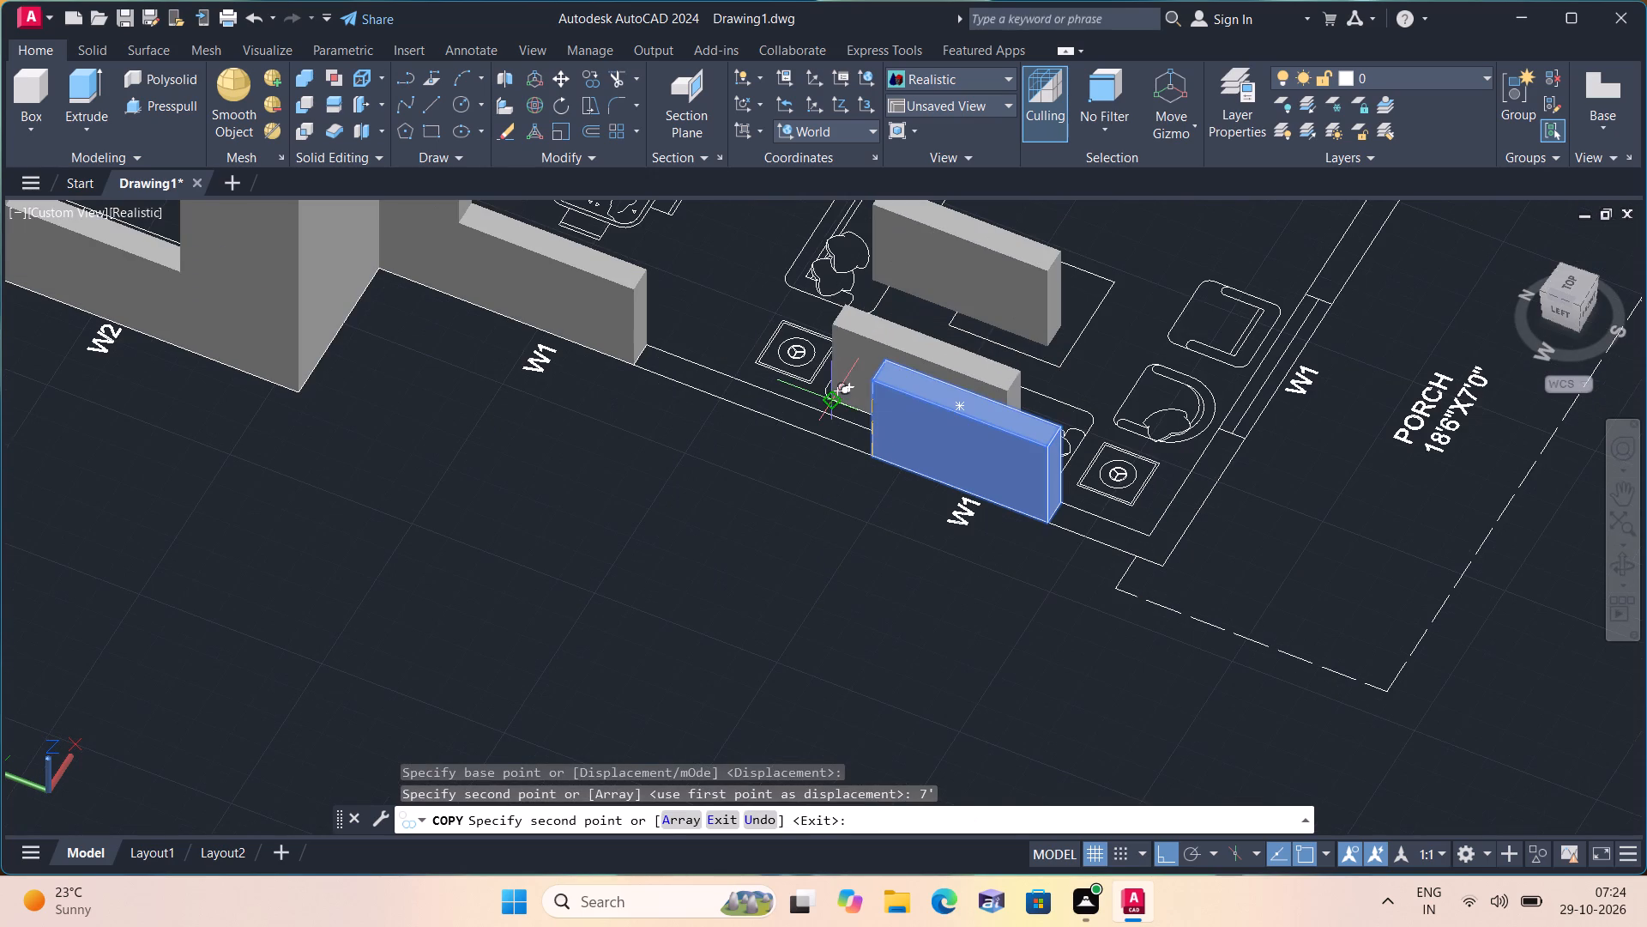
{"action": "key", "text": "Escape"}
Draw a 3' high box over the W1 window opening in the living room's porch wall, behind the two armchairs.
{"action": "scroll", "coordinate": [831, 403], "scroll_direction": "down", "scroll_amount": 1}
{"action": "middle_click_drag", "start_coordinate": [931, 482], "coordinate": [905, 488], "text": "shift"}
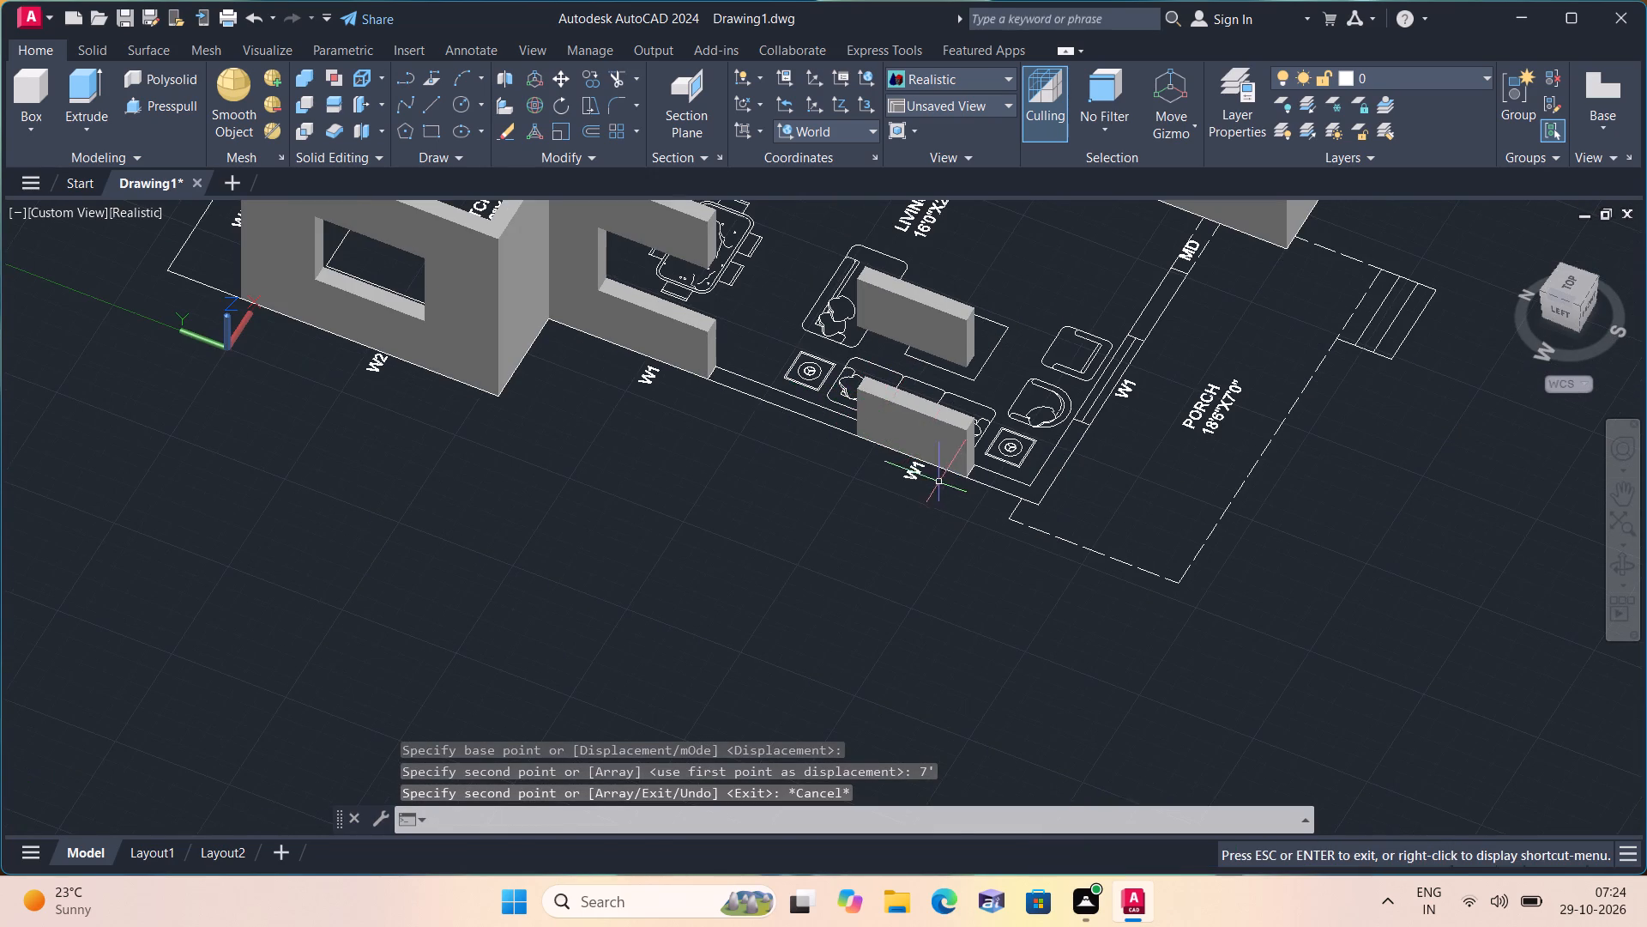
{"action": "middle_click_drag", "start_coordinate": [905, 488], "coordinate": [723, 484], "text": "shift"}
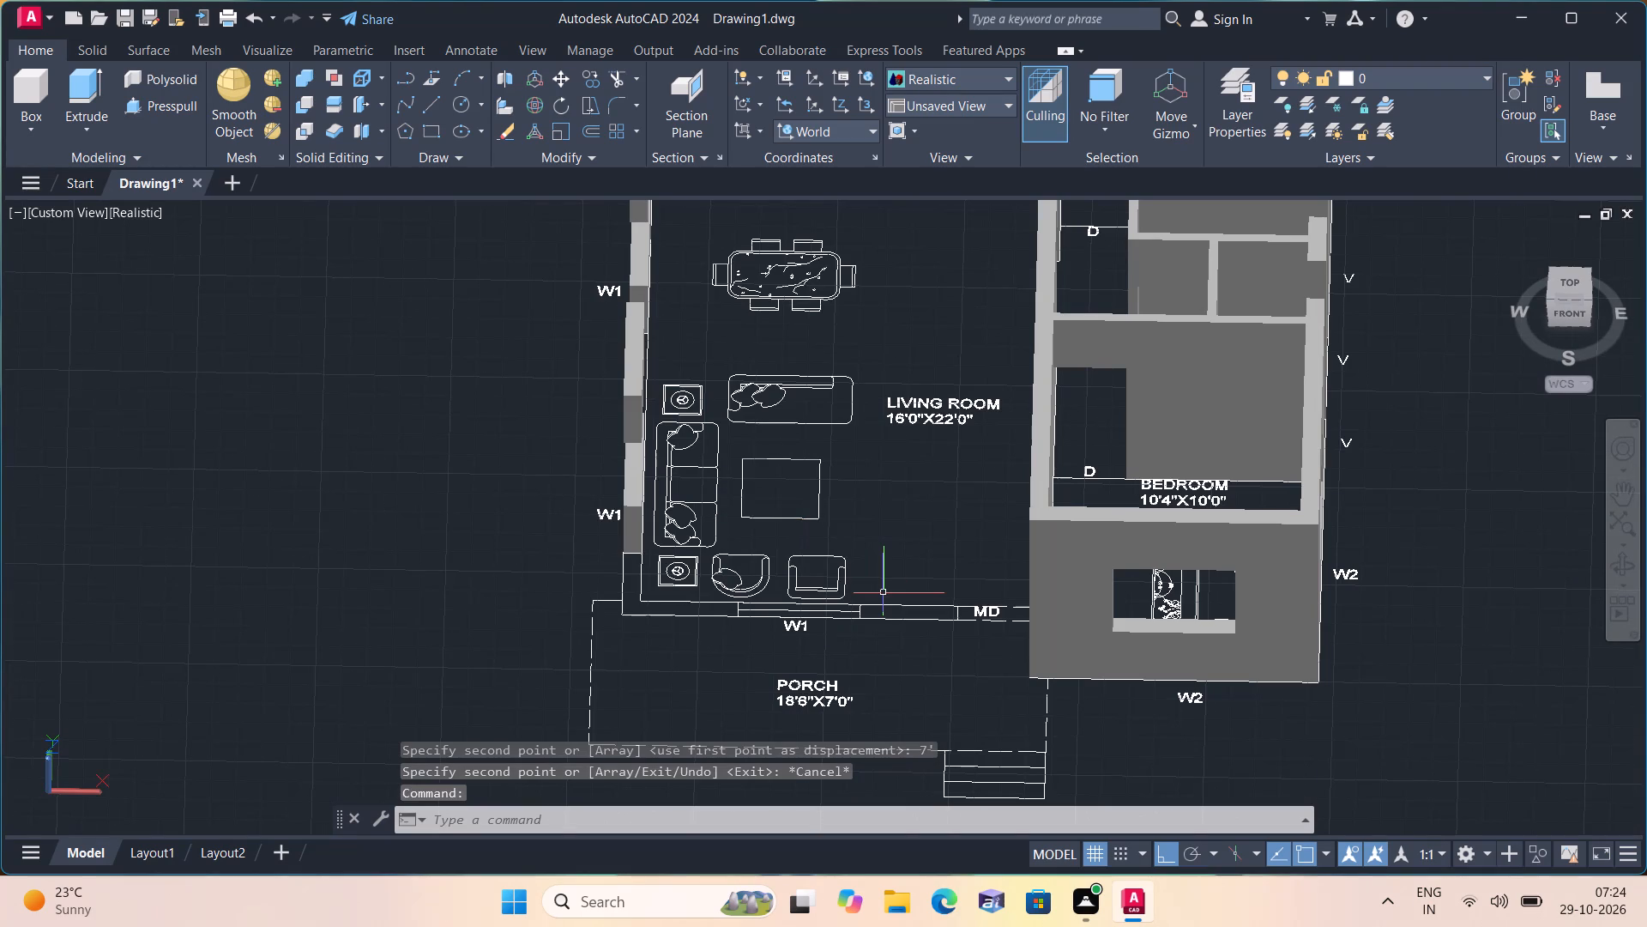
{"action": "left_click", "coordinate": [30, 130]}
{"action": "left_click", "coordinate": [51, 163]}
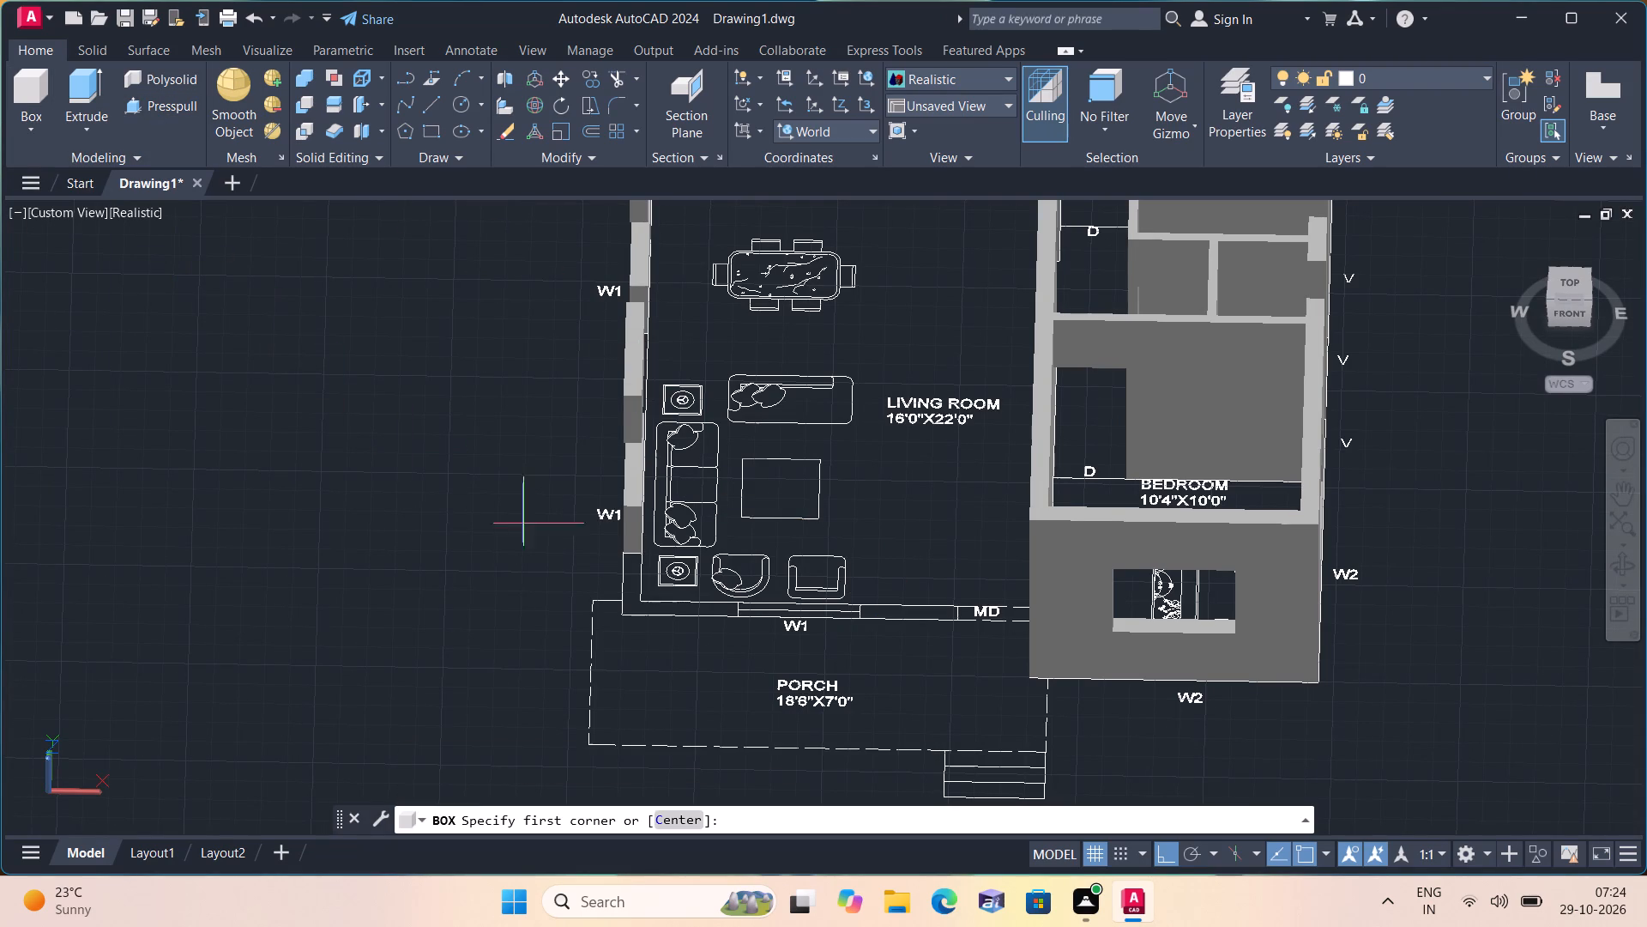
{"action": "scroll", "coordinate": [753, 599], "scroll_direction": "up", "scroll_amount": 4}
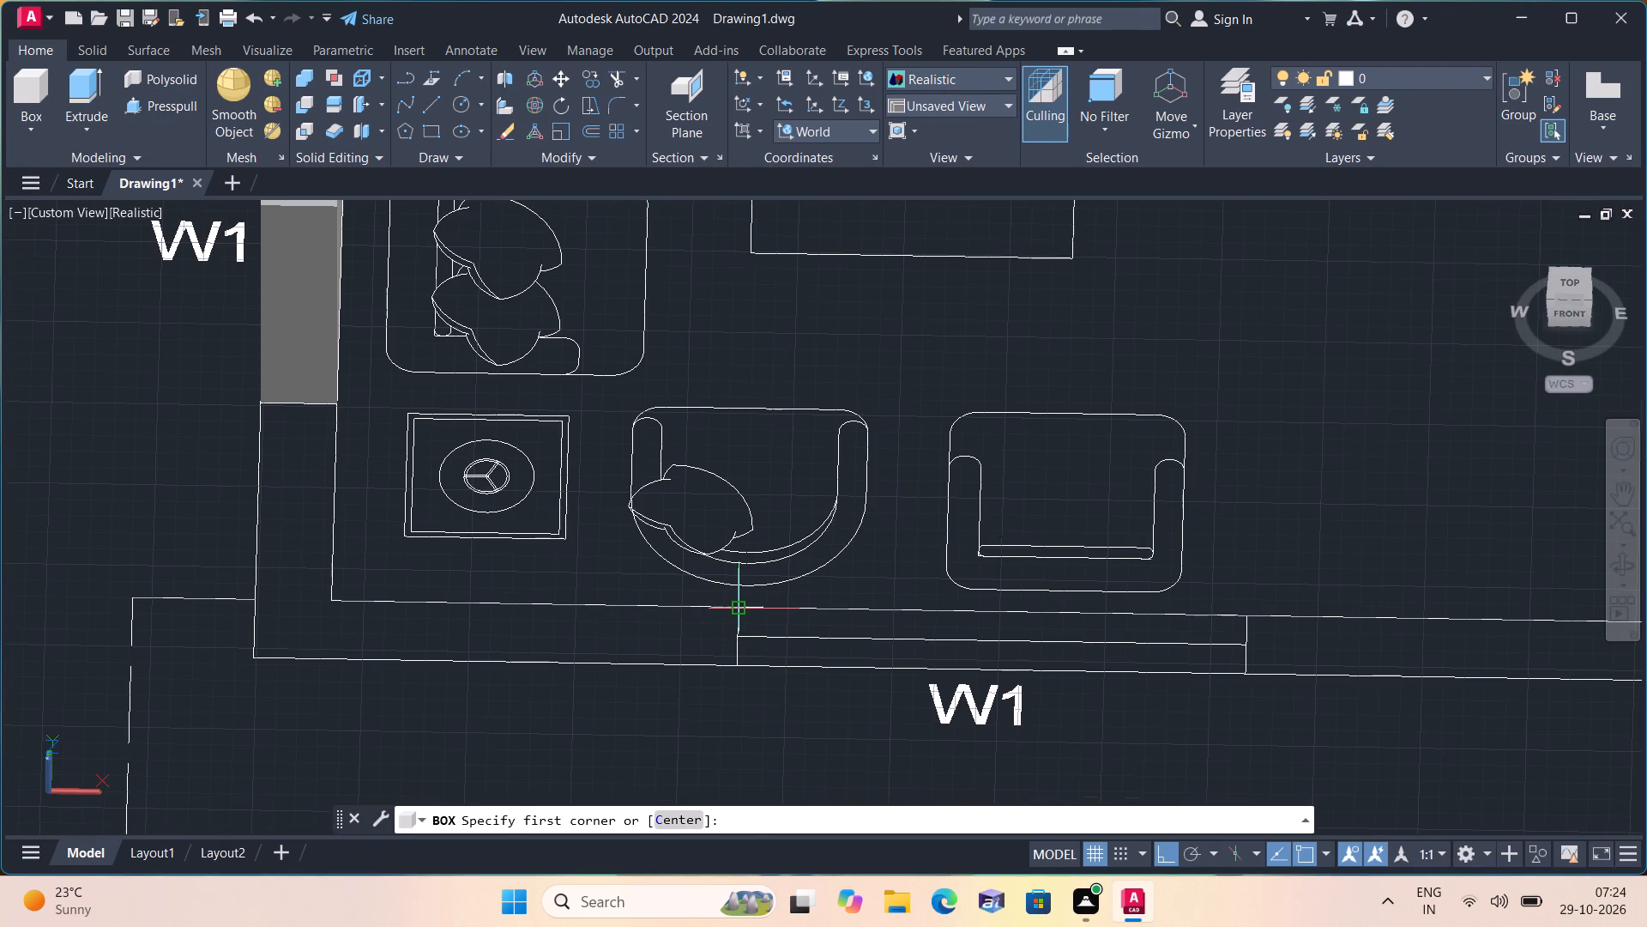
{"action": "left_click", "coordinate": [735, 609]}
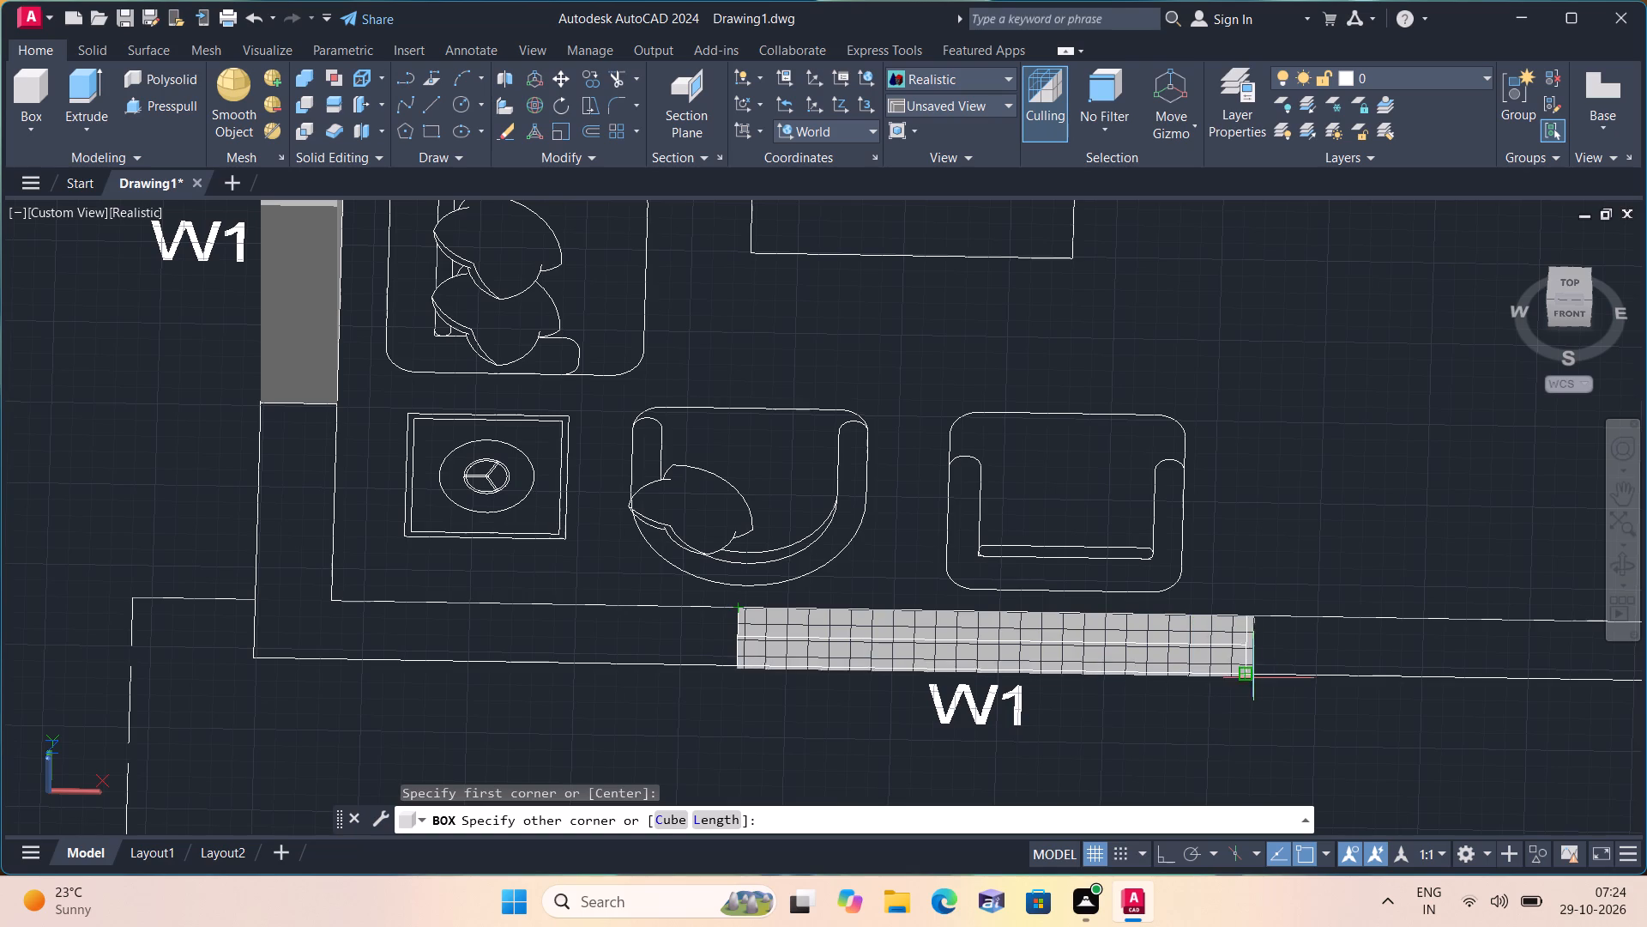
{"action": "left_click", "coordinate": [1244, 678]}
{"action": "scroll", "coordinate": [1235, 571], "scroll_direction": "down", "scroll_amount": 1}
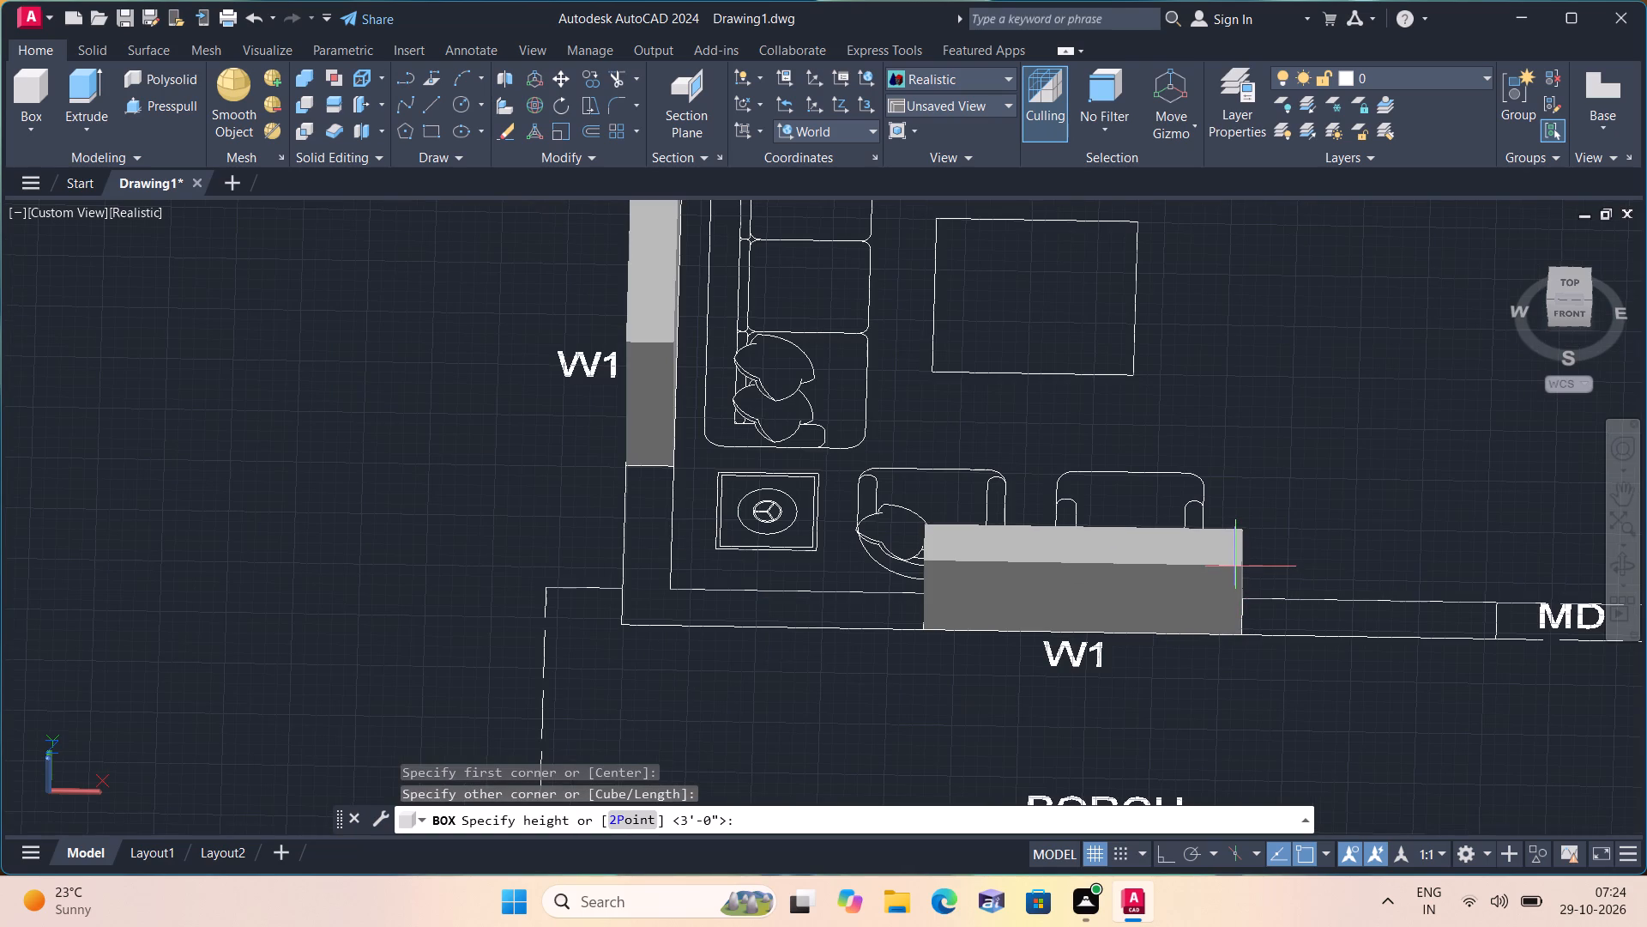
{"action": "type", "text": "3'"}
{"action": "key", "text": "space"}
{"action": "key", "text": "Escape"}
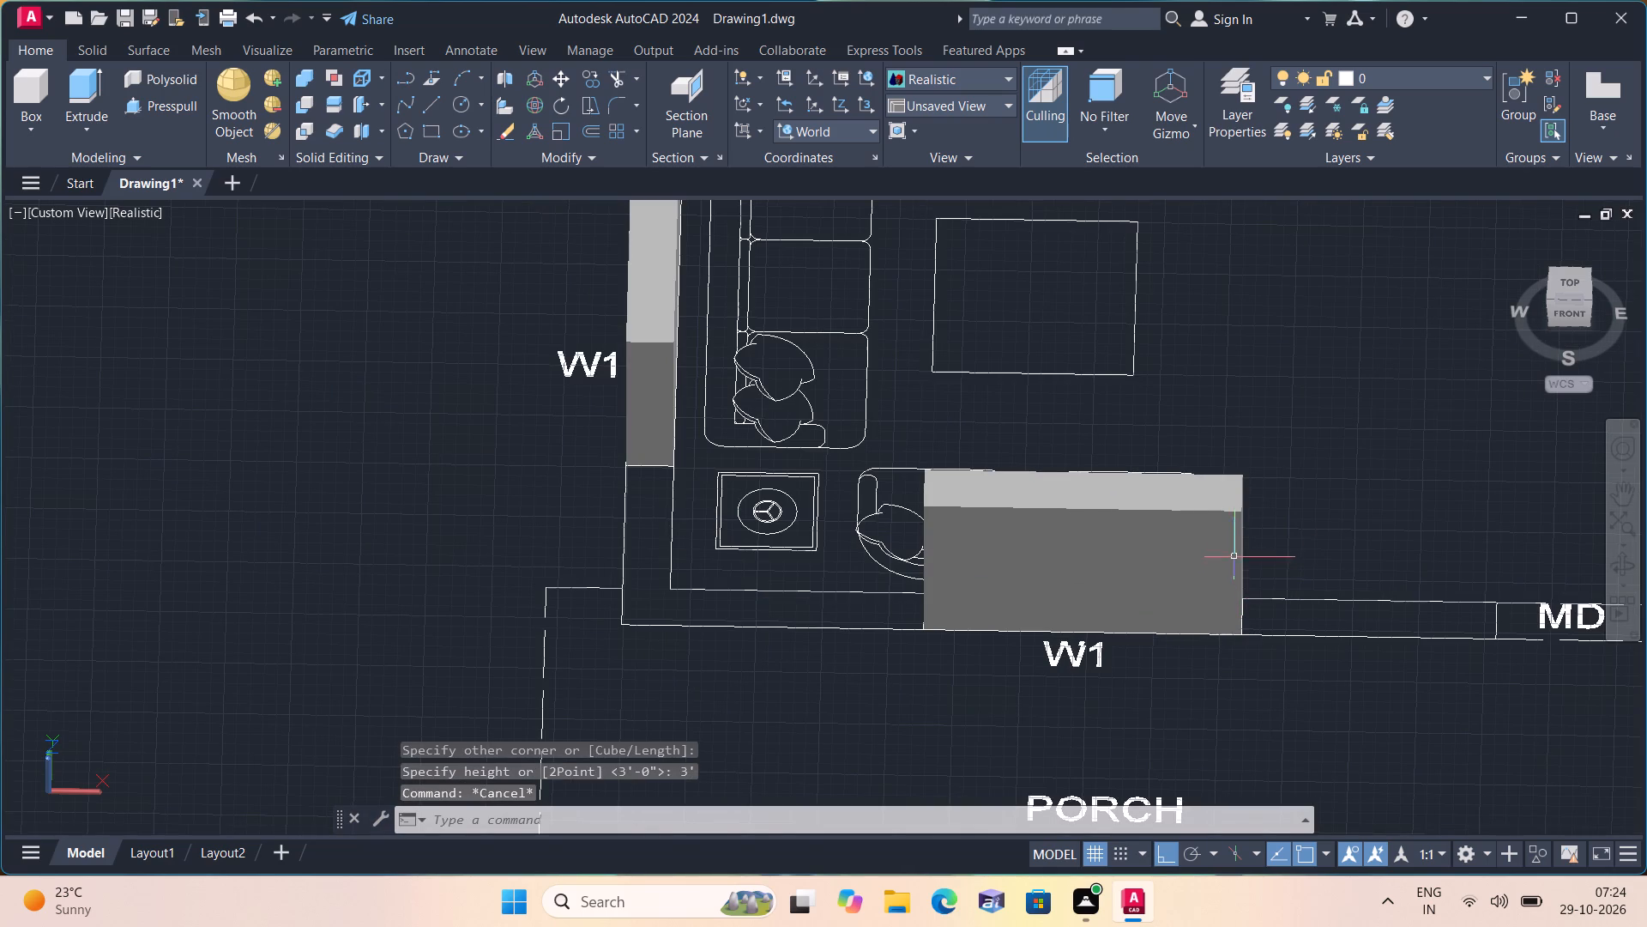
Copy the porch-wall W1 box 7' along the Y axis into the living room, from its lower outer corner nearest the outer side wall.
{"action": "left_click", "coordinate": [1228, 518]}
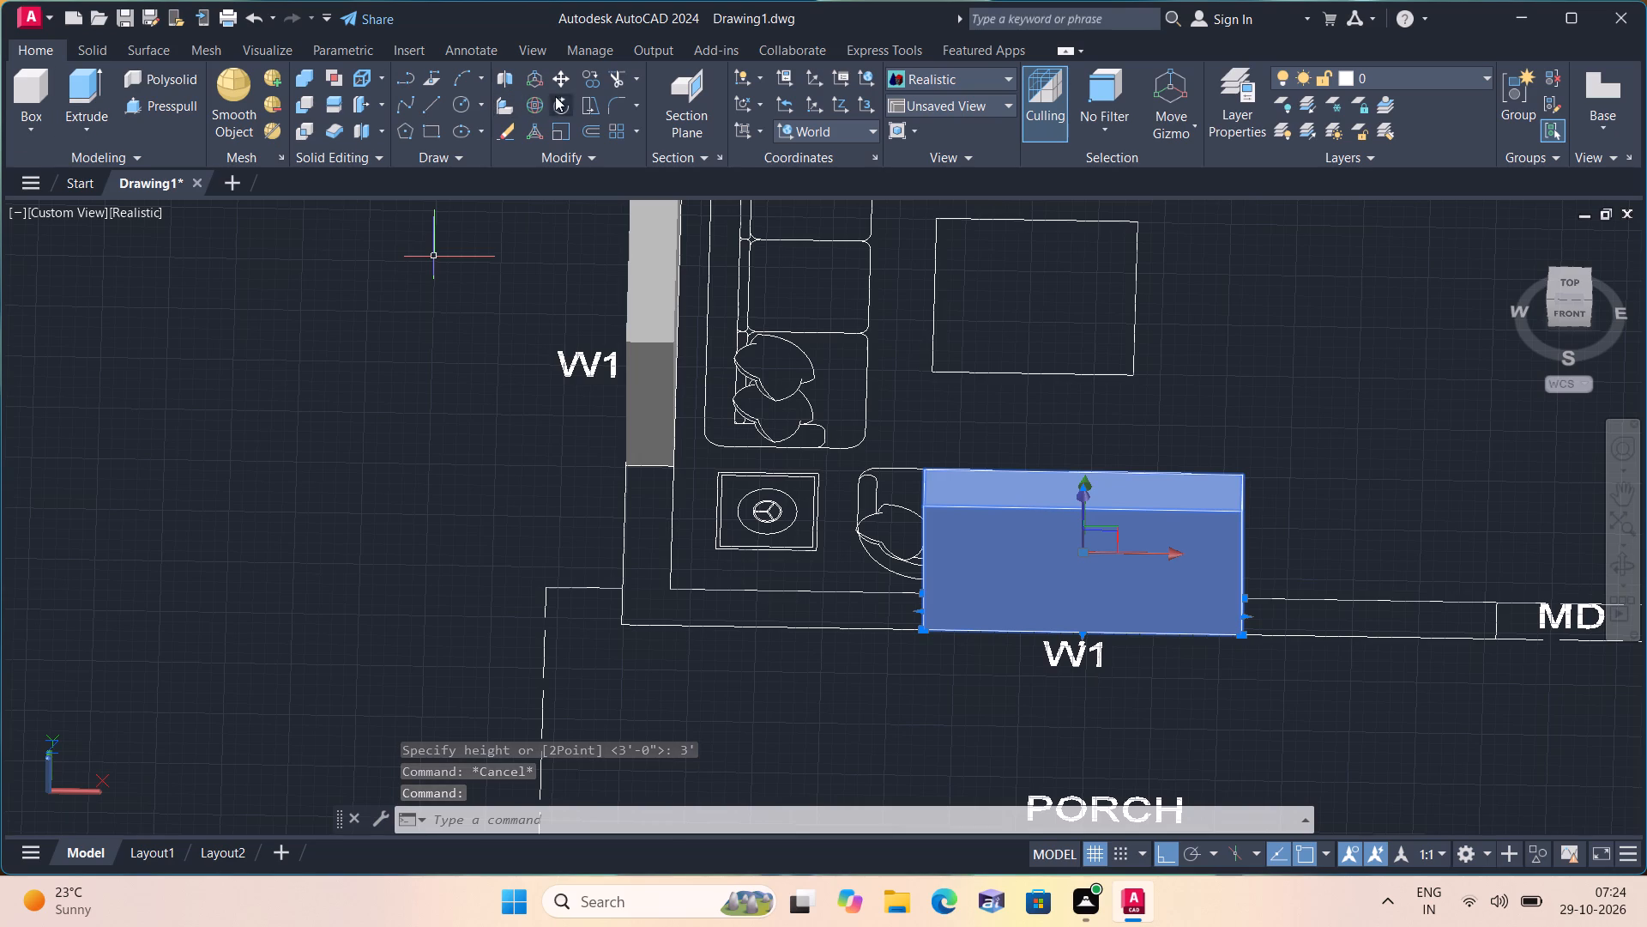
{"action": "left_click", "coordinate": [590, 80]}
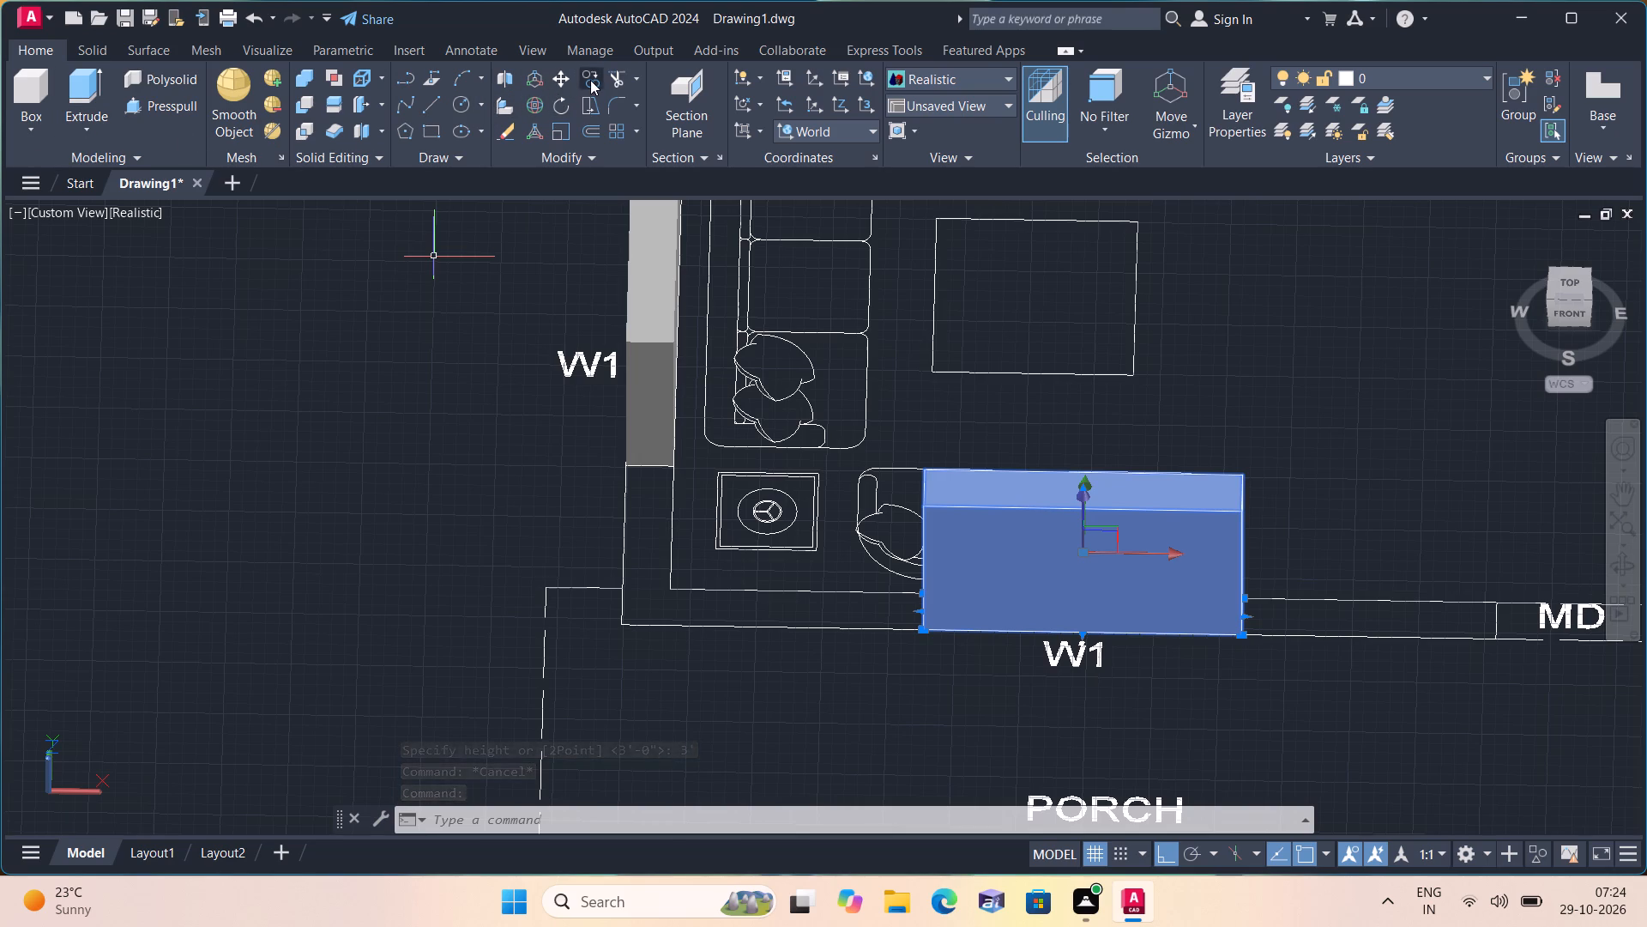
{"action": "left_click", "coordinate": [924, 636]}
{"action": "scroll", "coordinate": [930, 449], "scroll_direction": "down", "scroll_amount": 1}
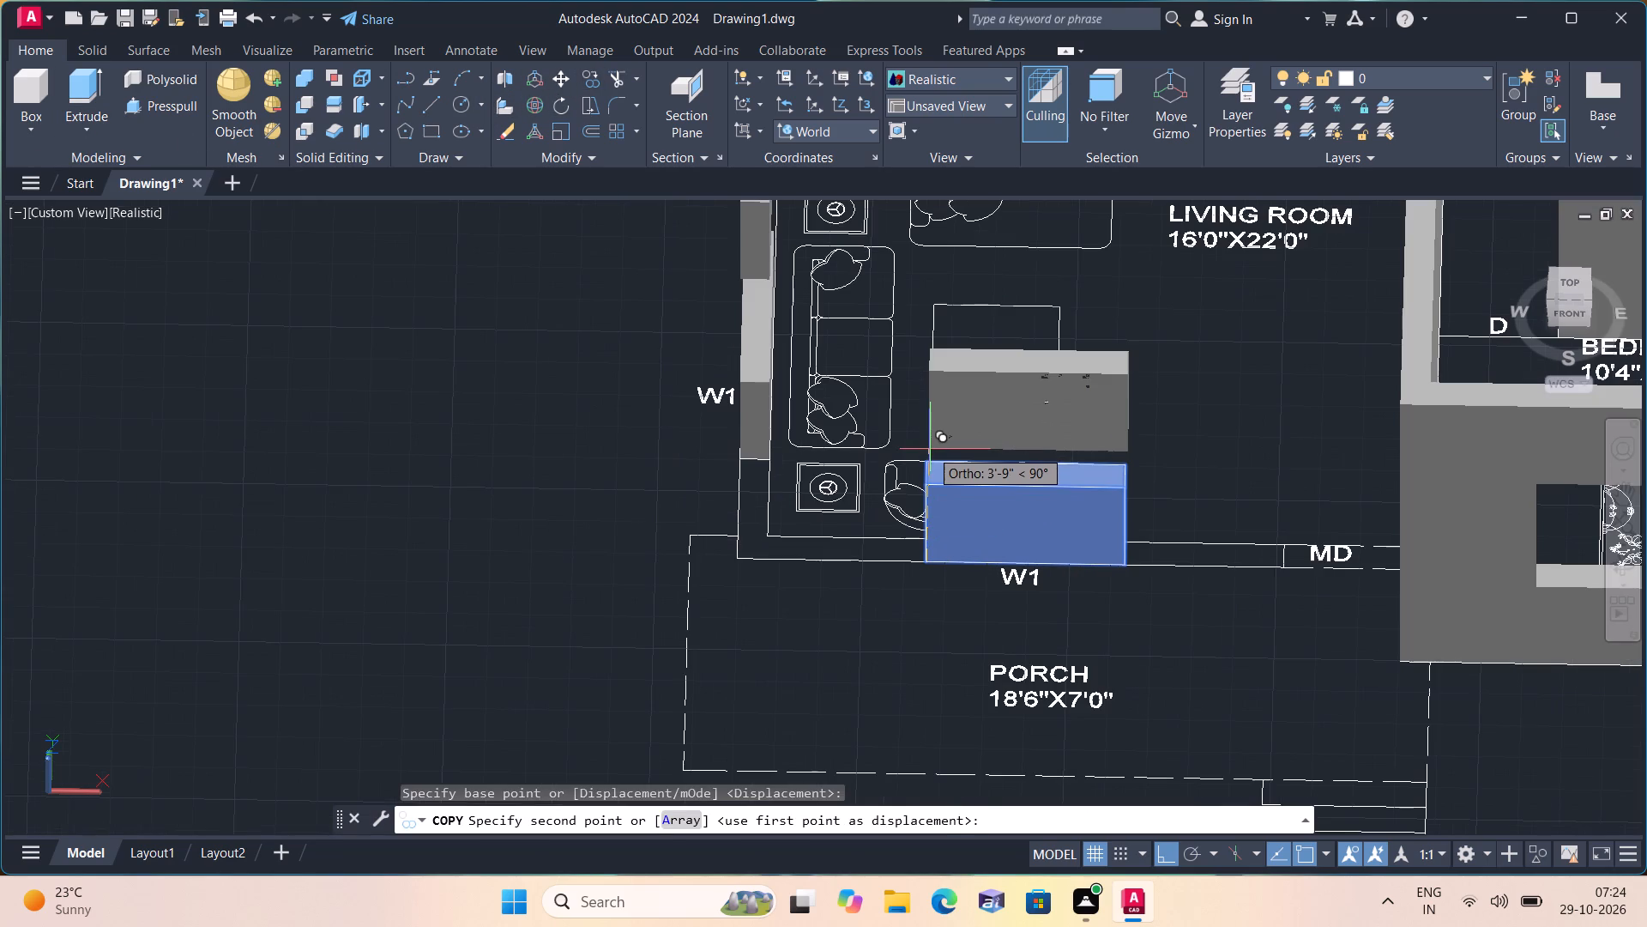
{"action": "type", "text": "7'"}
{"action": "key", "text": "space"}
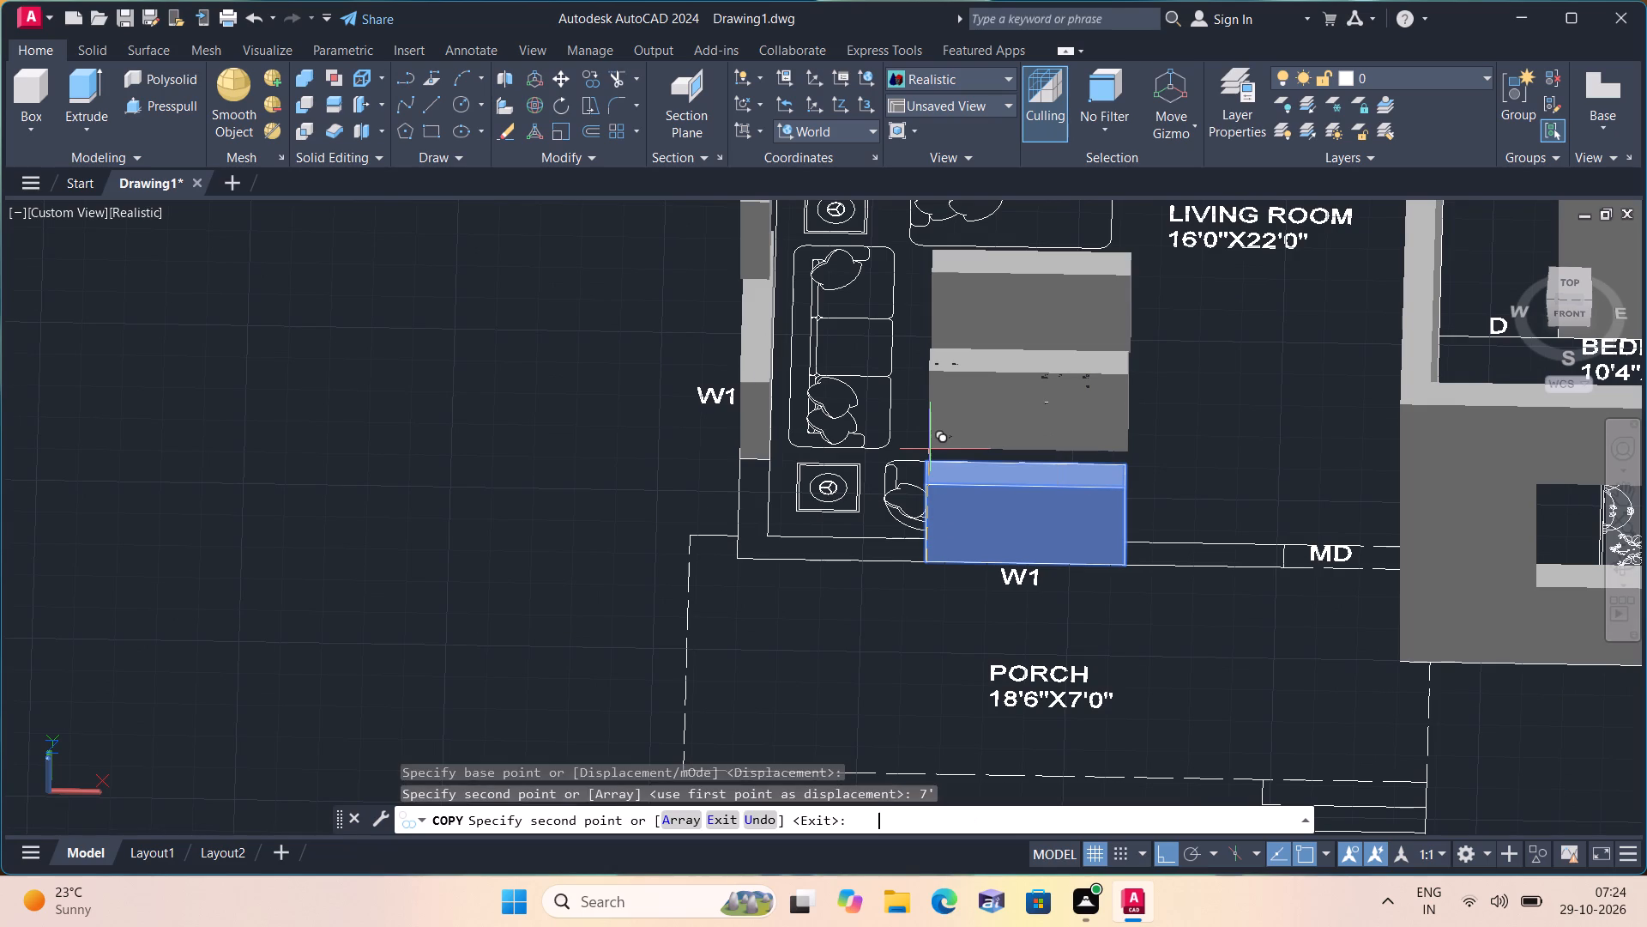
{"action": "key", "text": "Escape"}
Draw a 3' high box over the MD main door opening between the porch wall and the bedroom wall.
{"action": "scroll", "coordinate": [895, 451], "scroll_direction": "down", "scroll_amount": 1}
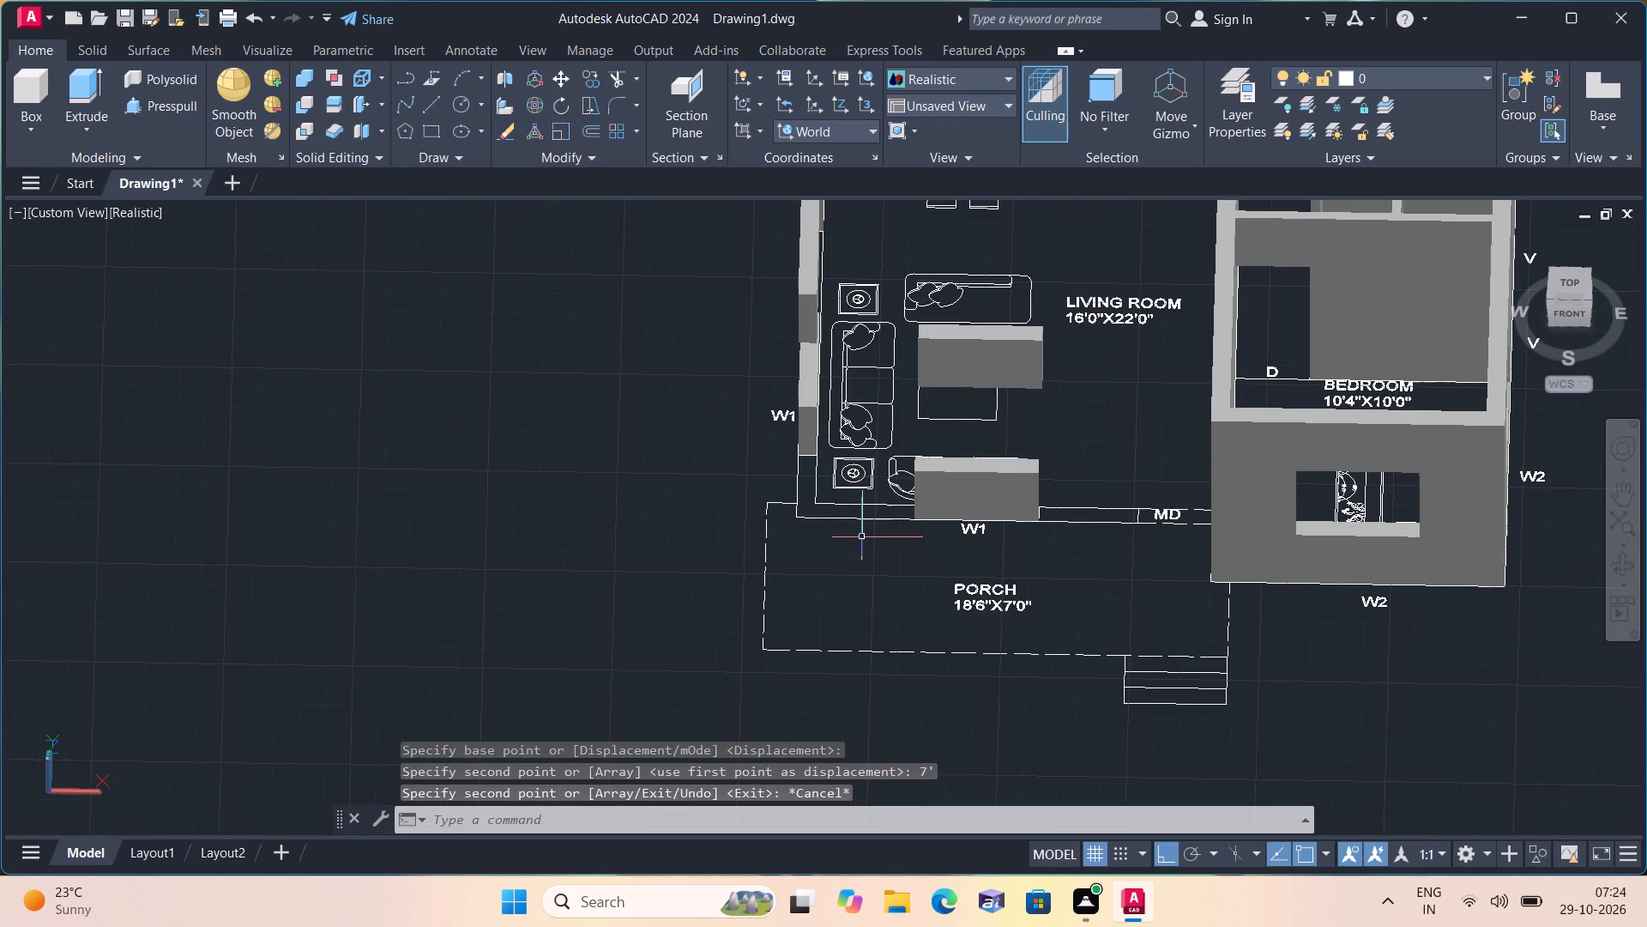
{"action": "scroll", "coordinate": [952, 518], "scroll_direction": "up", "scroll_amount": 1}
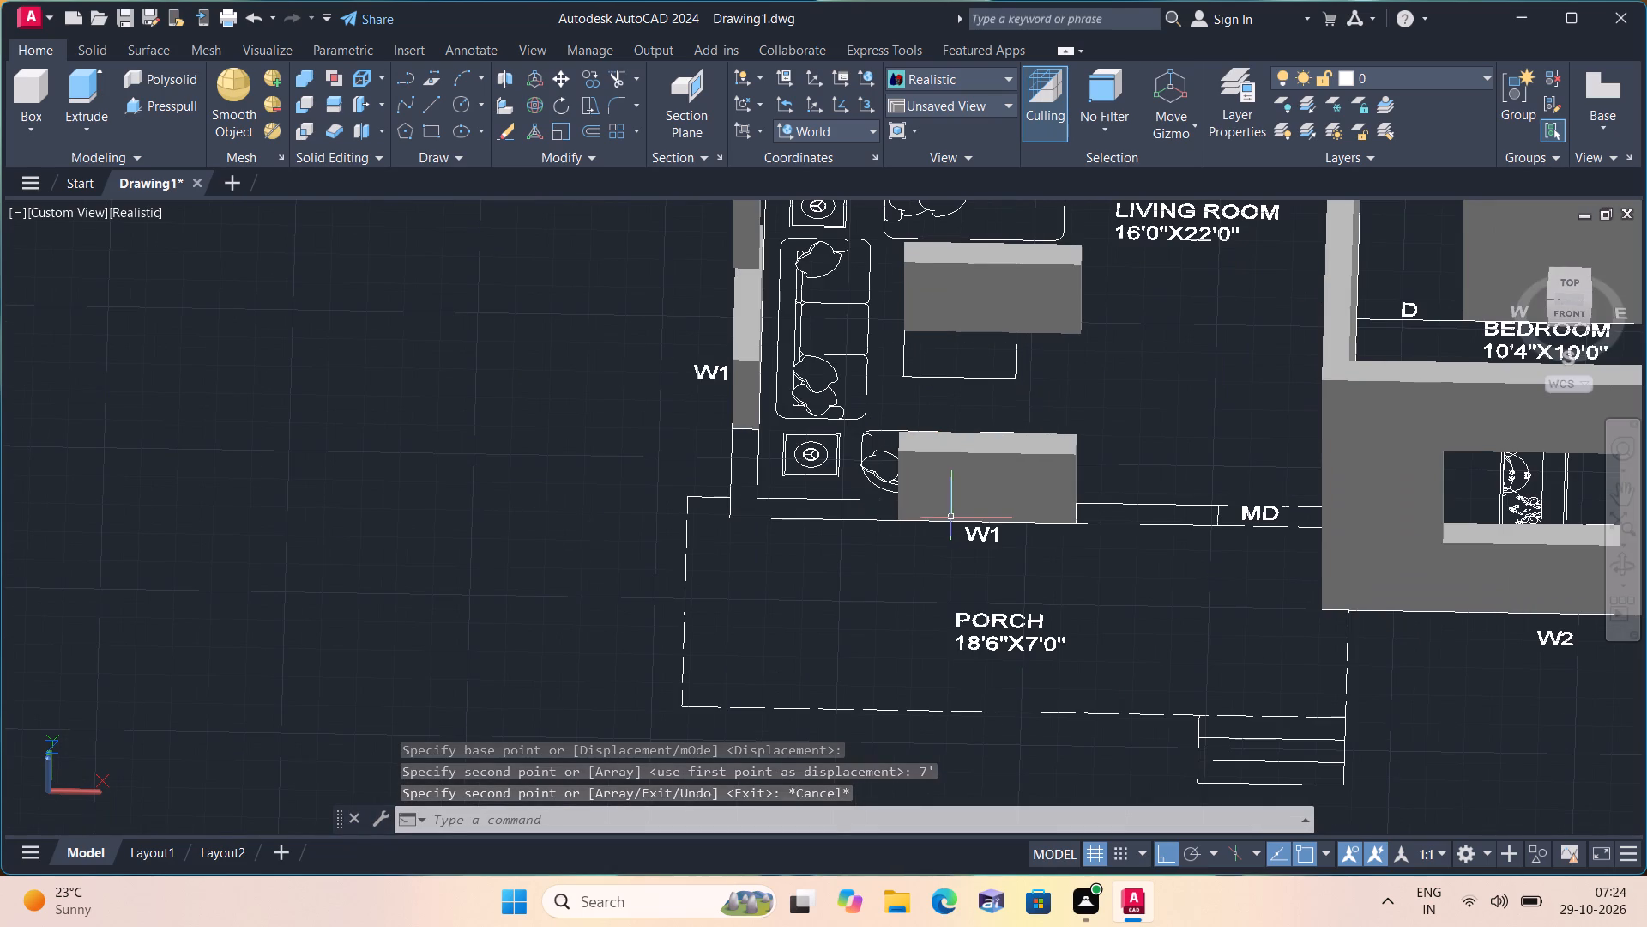
{"action": "middle_click_drag", "start_coordinate": [920, 524], "coordinate": [858, 552]}
{"action": "middle_click_drag", "start_coordinate": [1104, 571], "coordinate": [1029, 573], "text": "shift"}
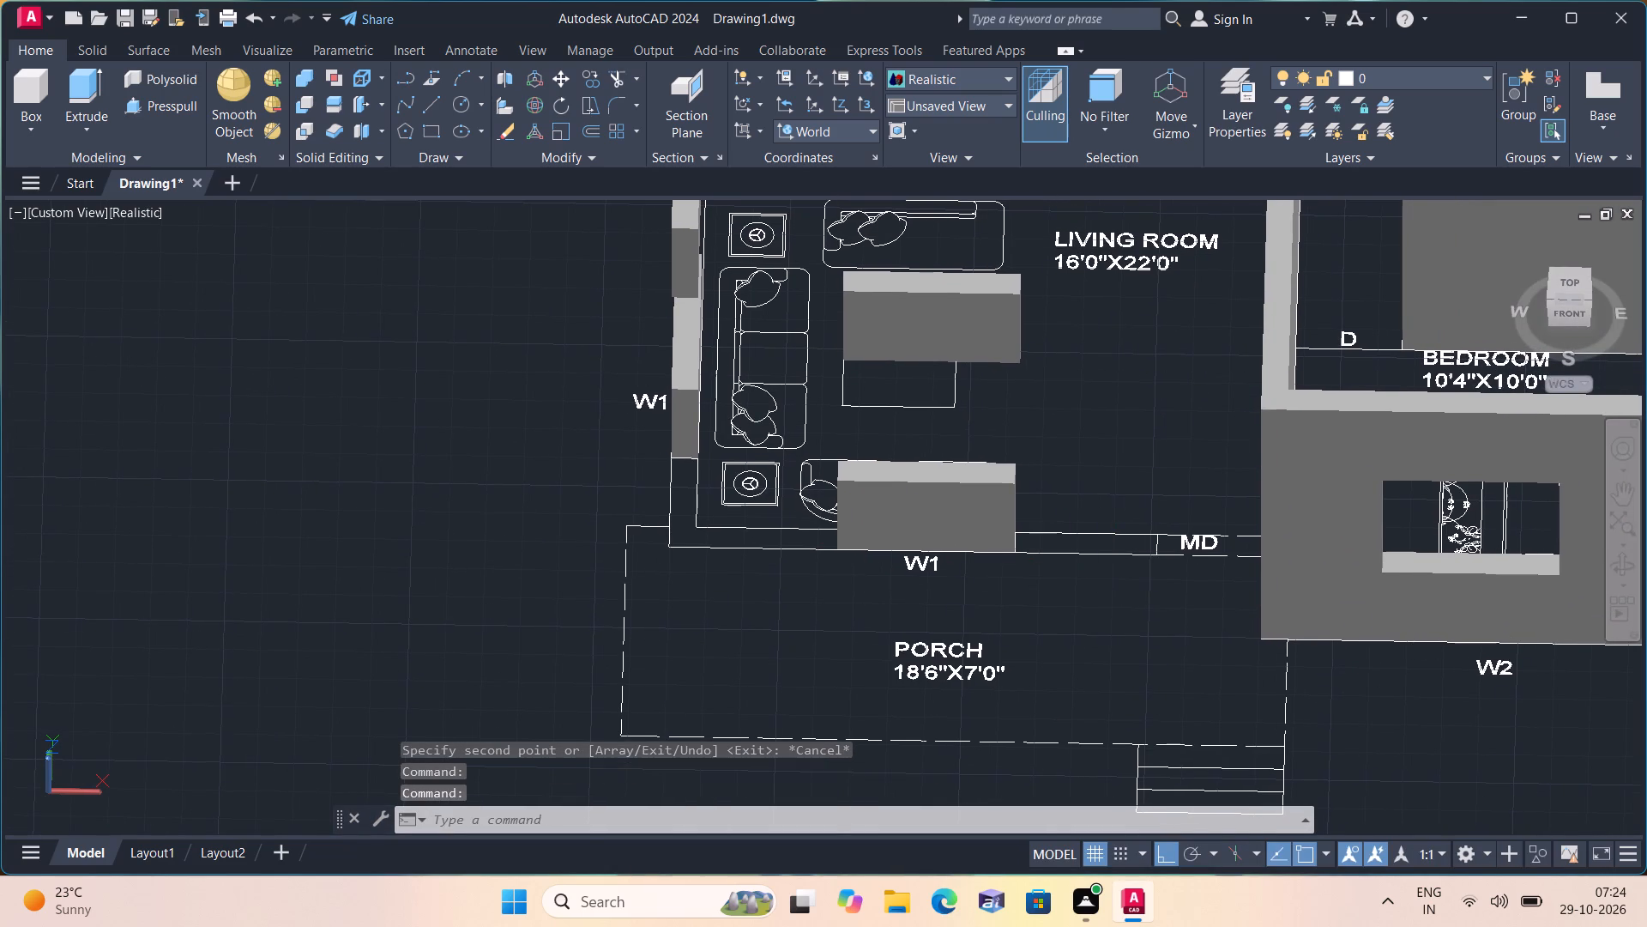
{"action": "middle_click_drag", "start_coordinate": [1029, 573], "coordinate": [980, 564], "text": "shift"}
{"action": "scroll", "coordinate": [1169, 537], "scroll_direction": "up", "scroll_amount": 1}
{"action": "middle_click_drag", "start_coordinate": [1157, 530], "coordinate": [928, 532]}
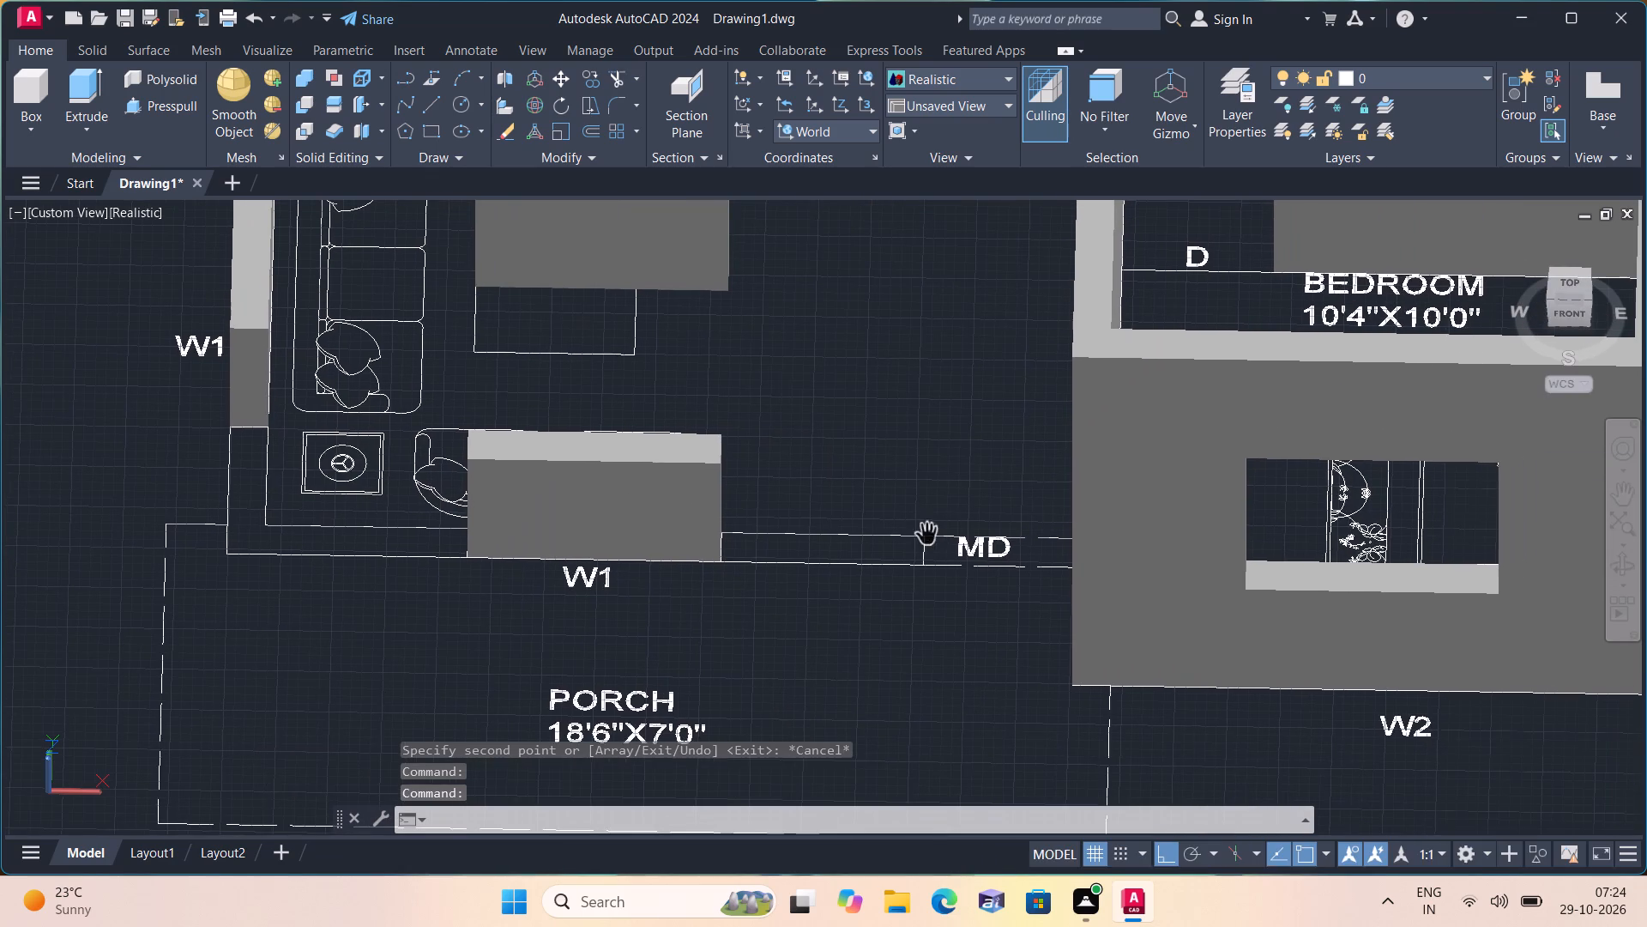
{"action": "left_click", "coordinate": [29, 123]}
{"action": "left_click", "coordinate": [61, 172]}
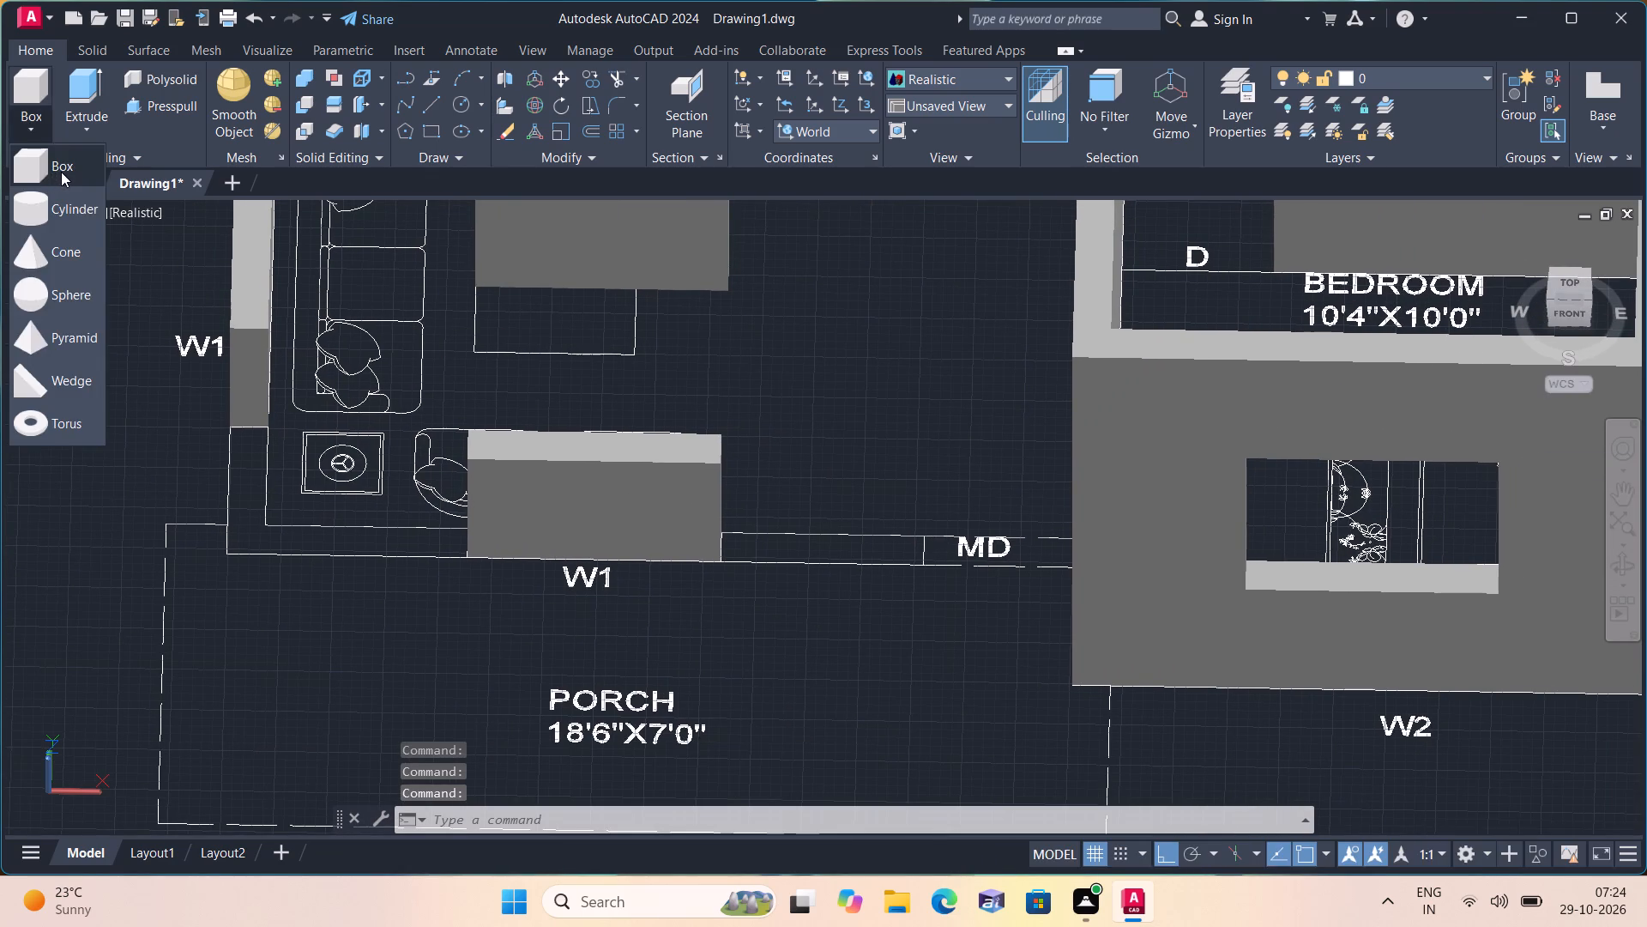
{"action": "middle_click_drag", "start_coordinate": [836, 608], "coordinate": [931, 607], "text": "shift"}
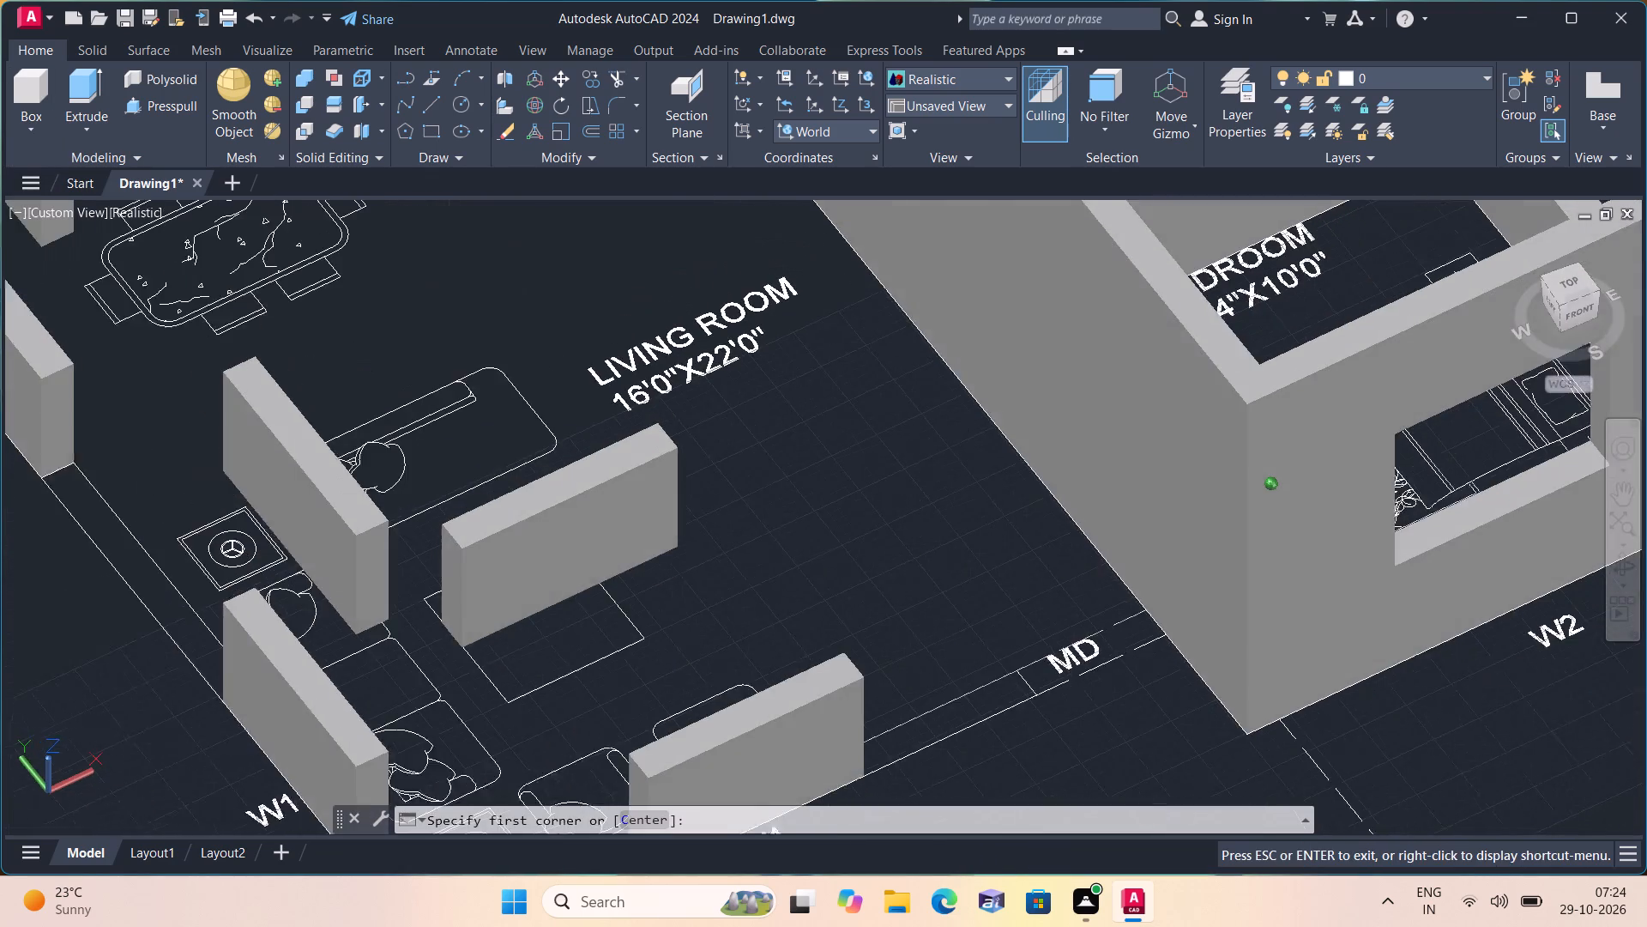
{"action": "middle_click_drag", "start_coordinate": [931, 607], "coordinate": [943, 609], "text": "shift"}
{"action": "scroll", "coordinate": [1101, 618], "scroll_direction": "up", "scroll_amount": 2}
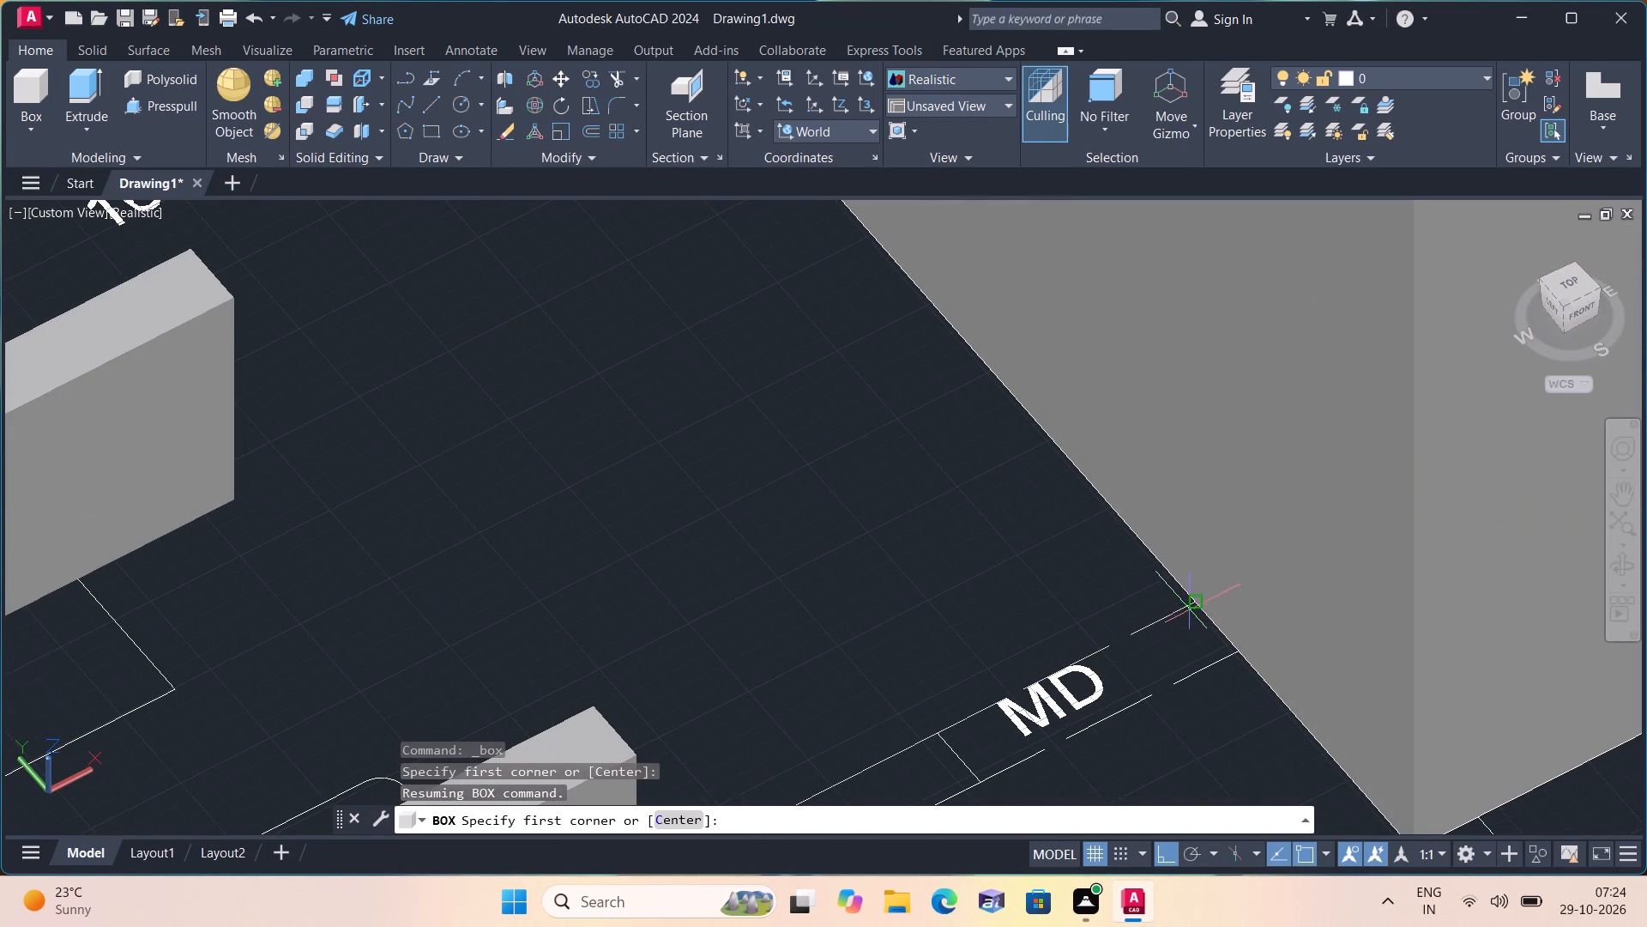
{"action": "left_click", "coordinate": [1195, 601]}
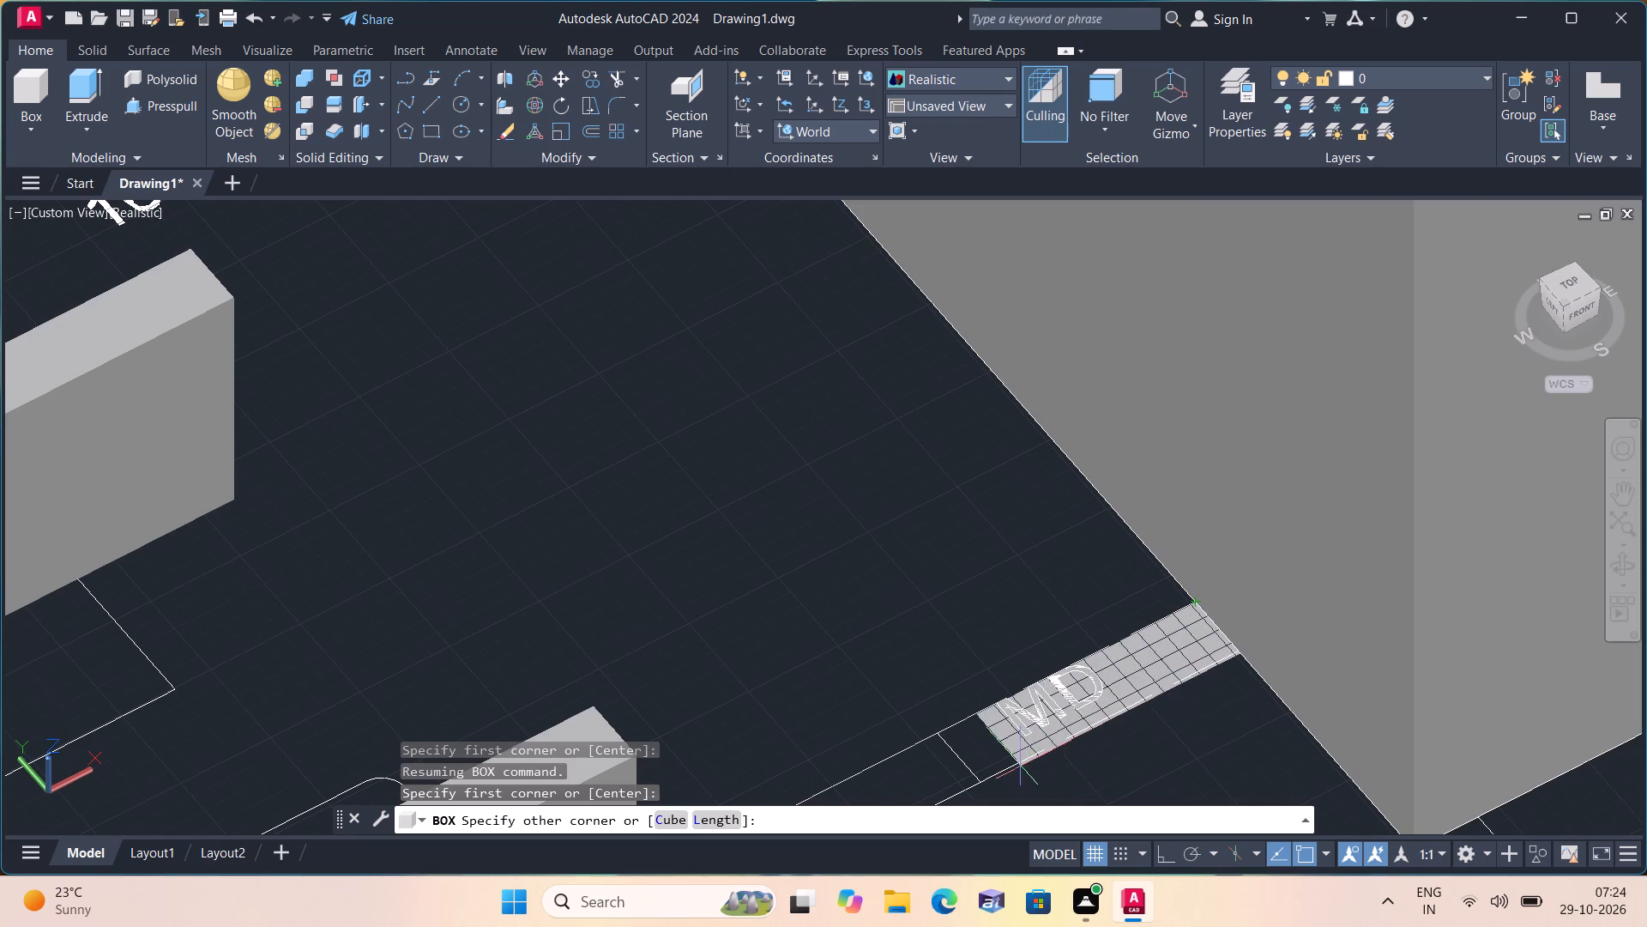
{"action": "left_click", "coordinate": [982, 781]}
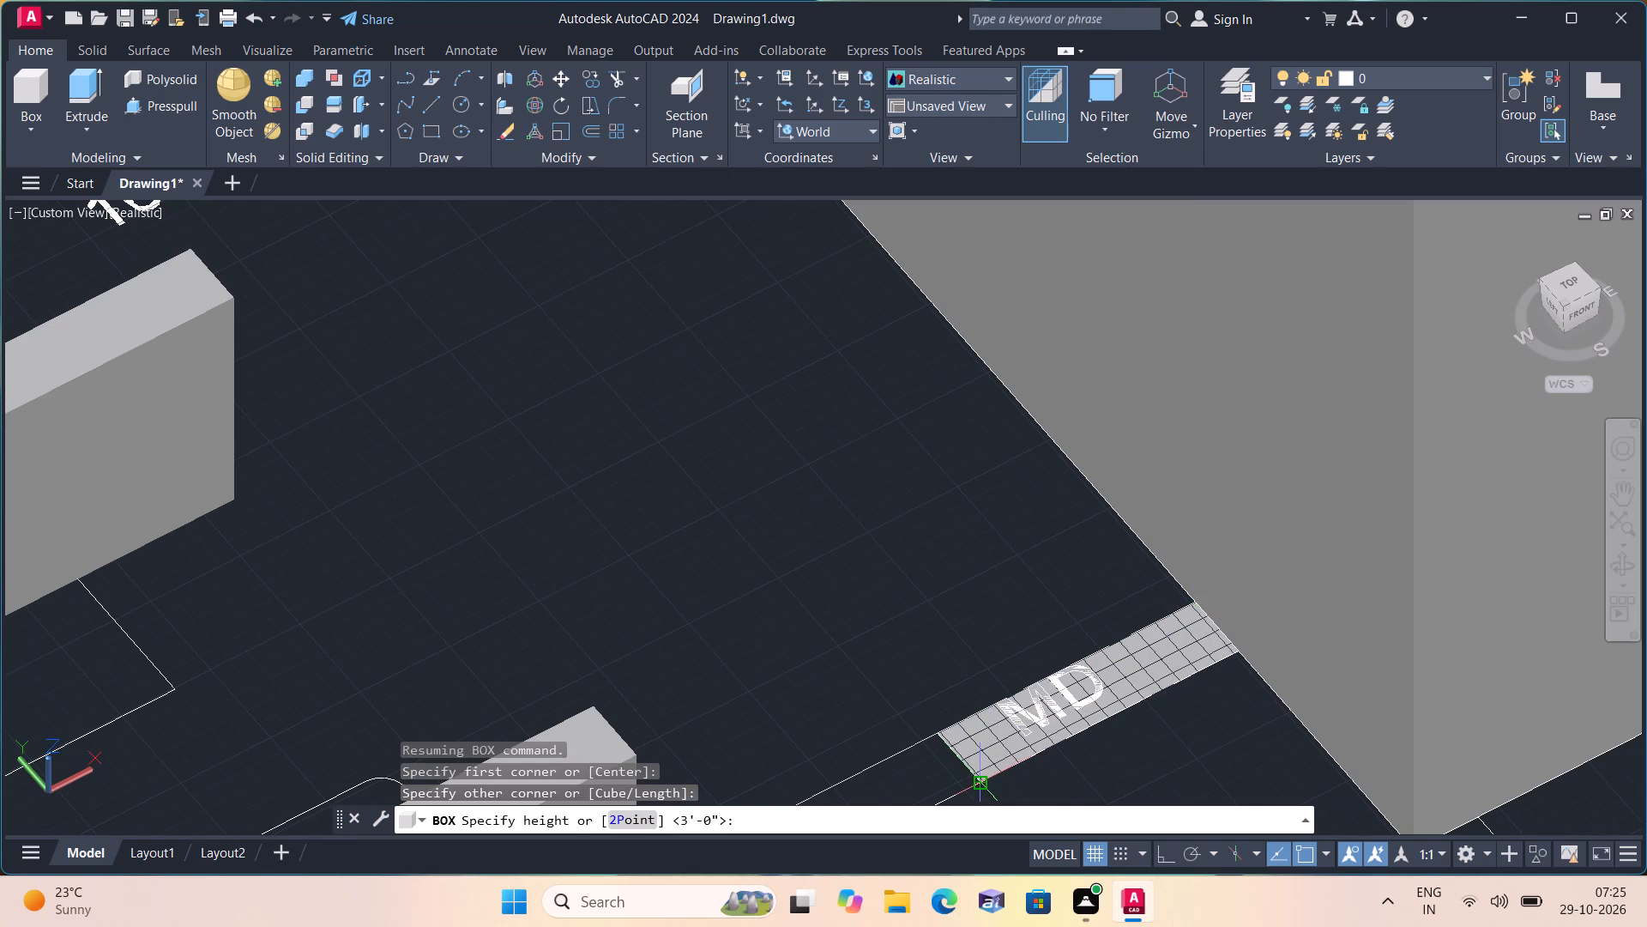
{"action": "type", "text": "3'"}
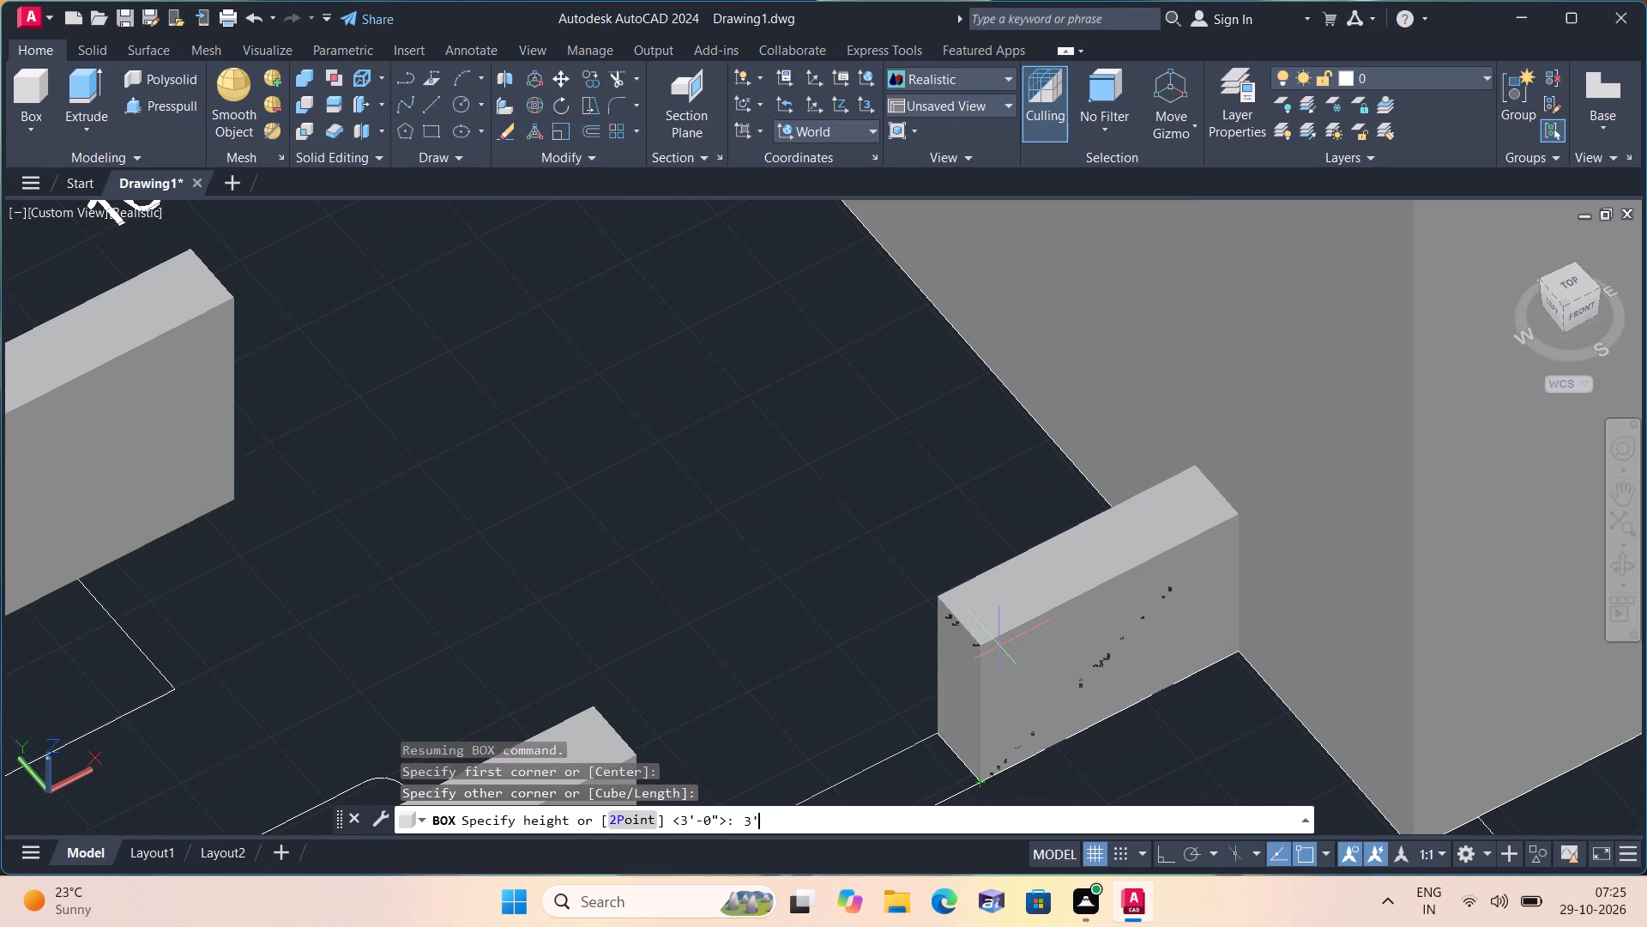
{"action": "key", "text": "space"}
{"action": "key", "text": "Escape"}
Move the MD door box 7' along the Y axis into the living room, from its lower outer corner nearest the W1 window.
{"action": "scroll", "coordinate": [1009, 616], "scroll_direction": "down", "scroll_amount": 1}
{"action": "middle_click_drag", "start_coordinate": [1008, 615], "coordinate": [984, 618]}
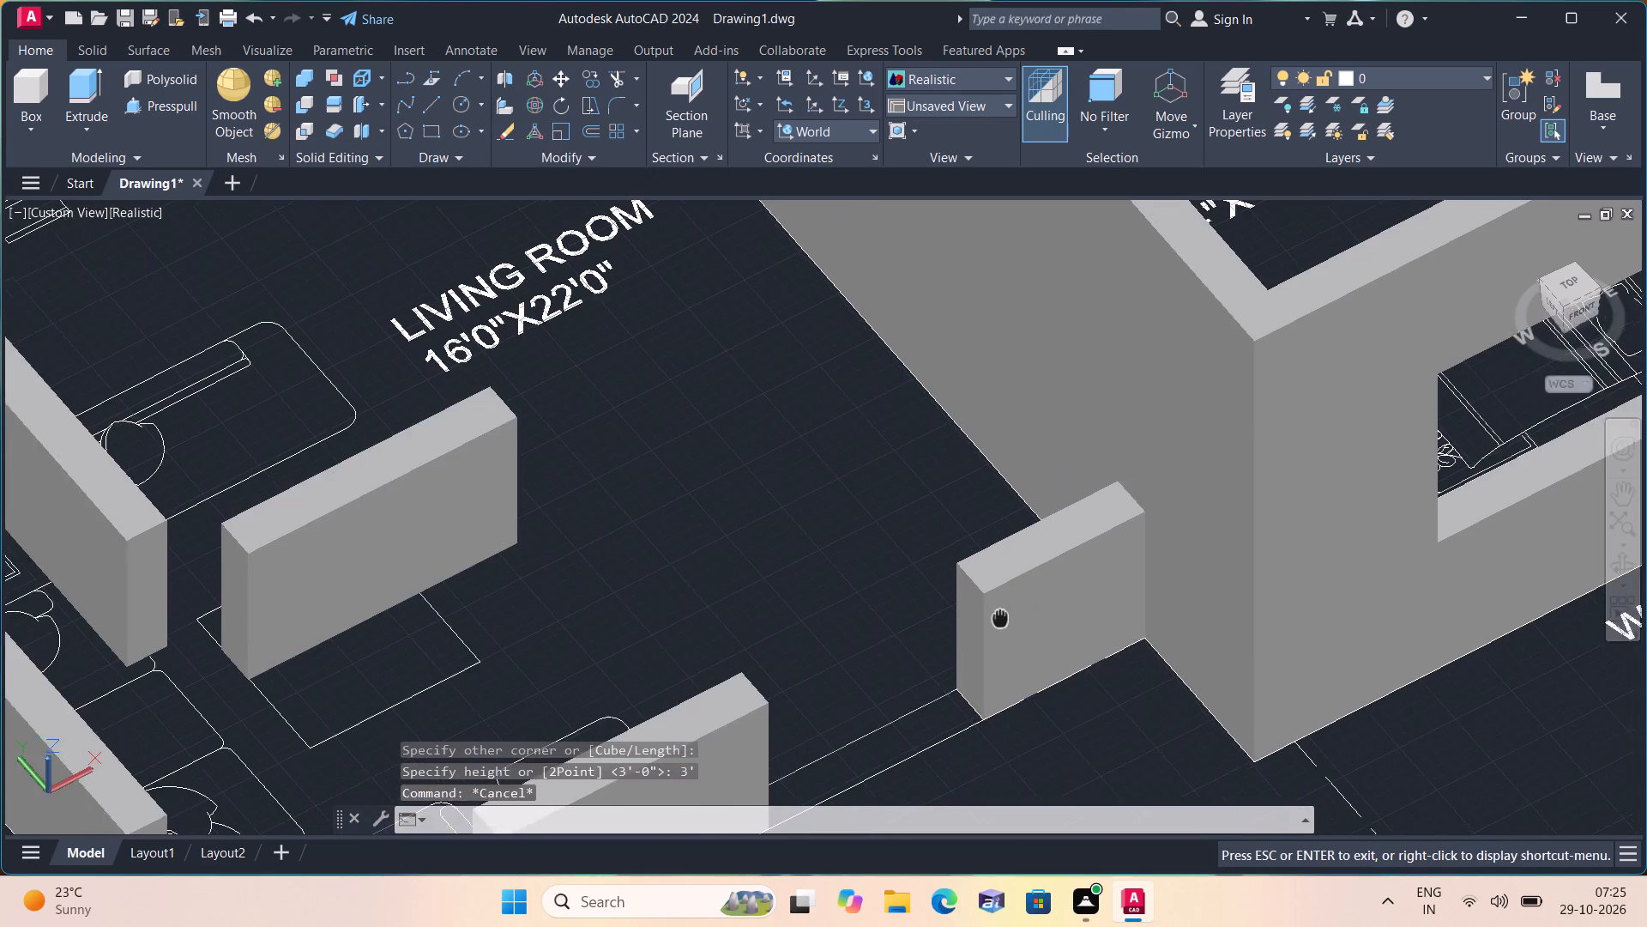
{"action": "middle_click_drag", "start_coordinate": [984, 618], "coordinate": [898, 615]}
{"action": "middle_click_drag", "start_coordinate": [916, 656], "coordinate": [831, 622], "text": "shift"}
{"action": "scroll", "coordinate": [889, 663], "scroll_direction": "down", "scroll_amount": 1, "text": "shift"}
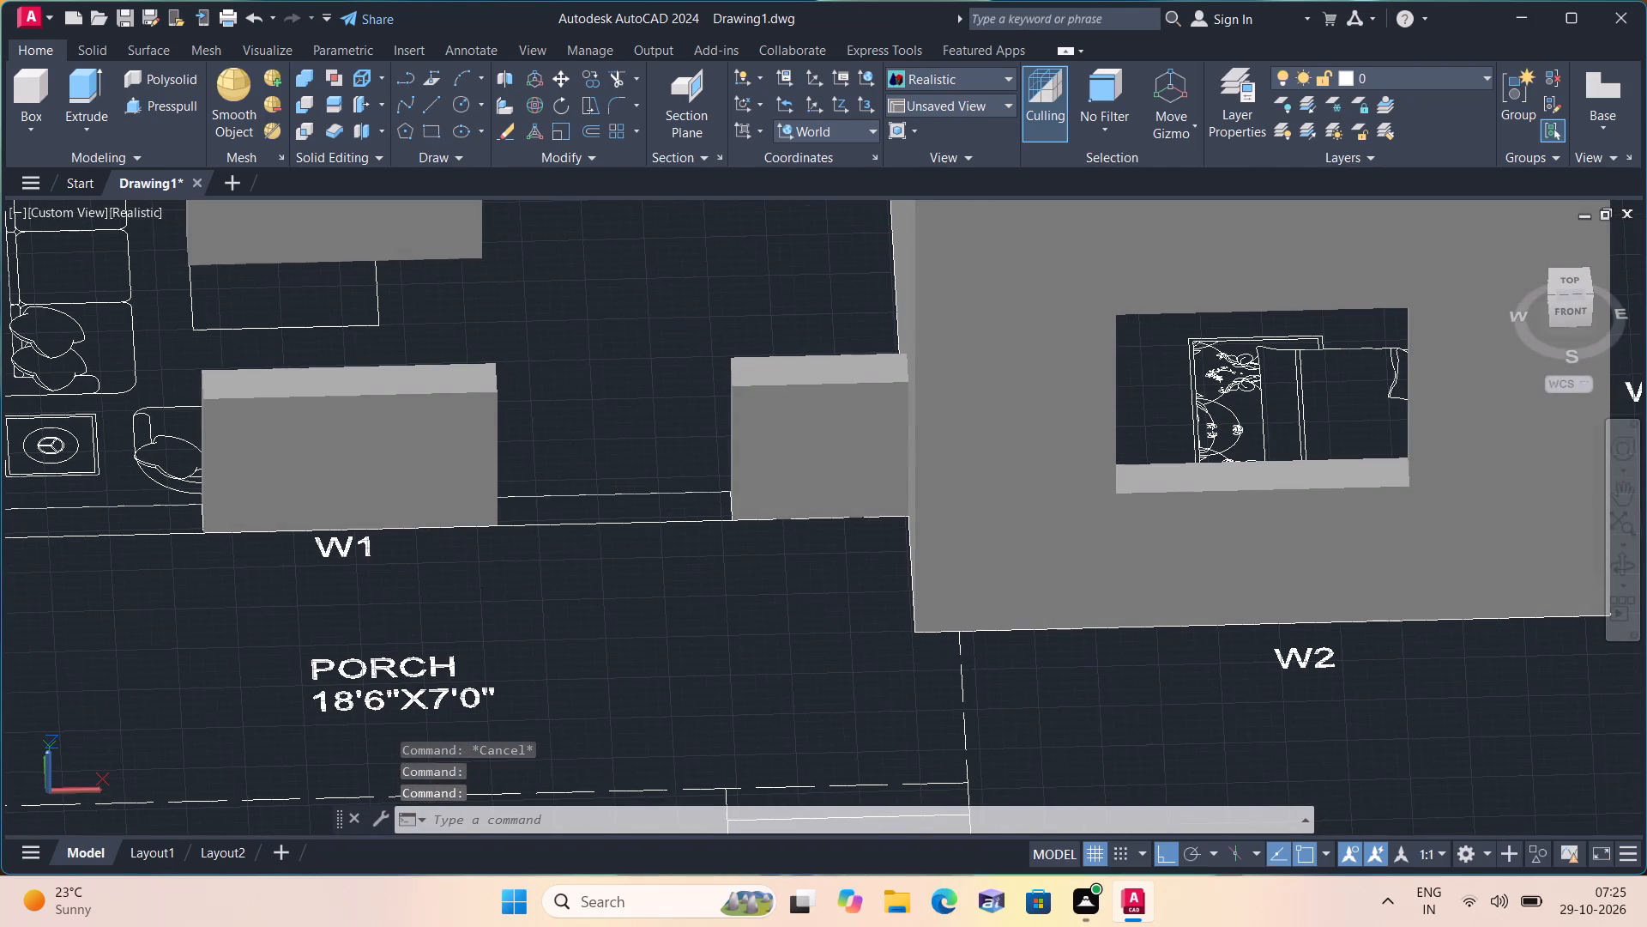
{"action": "middle_click_drag", "start_coordinate": [831, 622], "coordinate": [831, 613], "text": "shift"}
{"action": "scroll", "coordinate": [769, 477], "scroll_direction": "up", "scroll_amount": 1}
{"action": "left_click", "coordinate": [776, 338]}
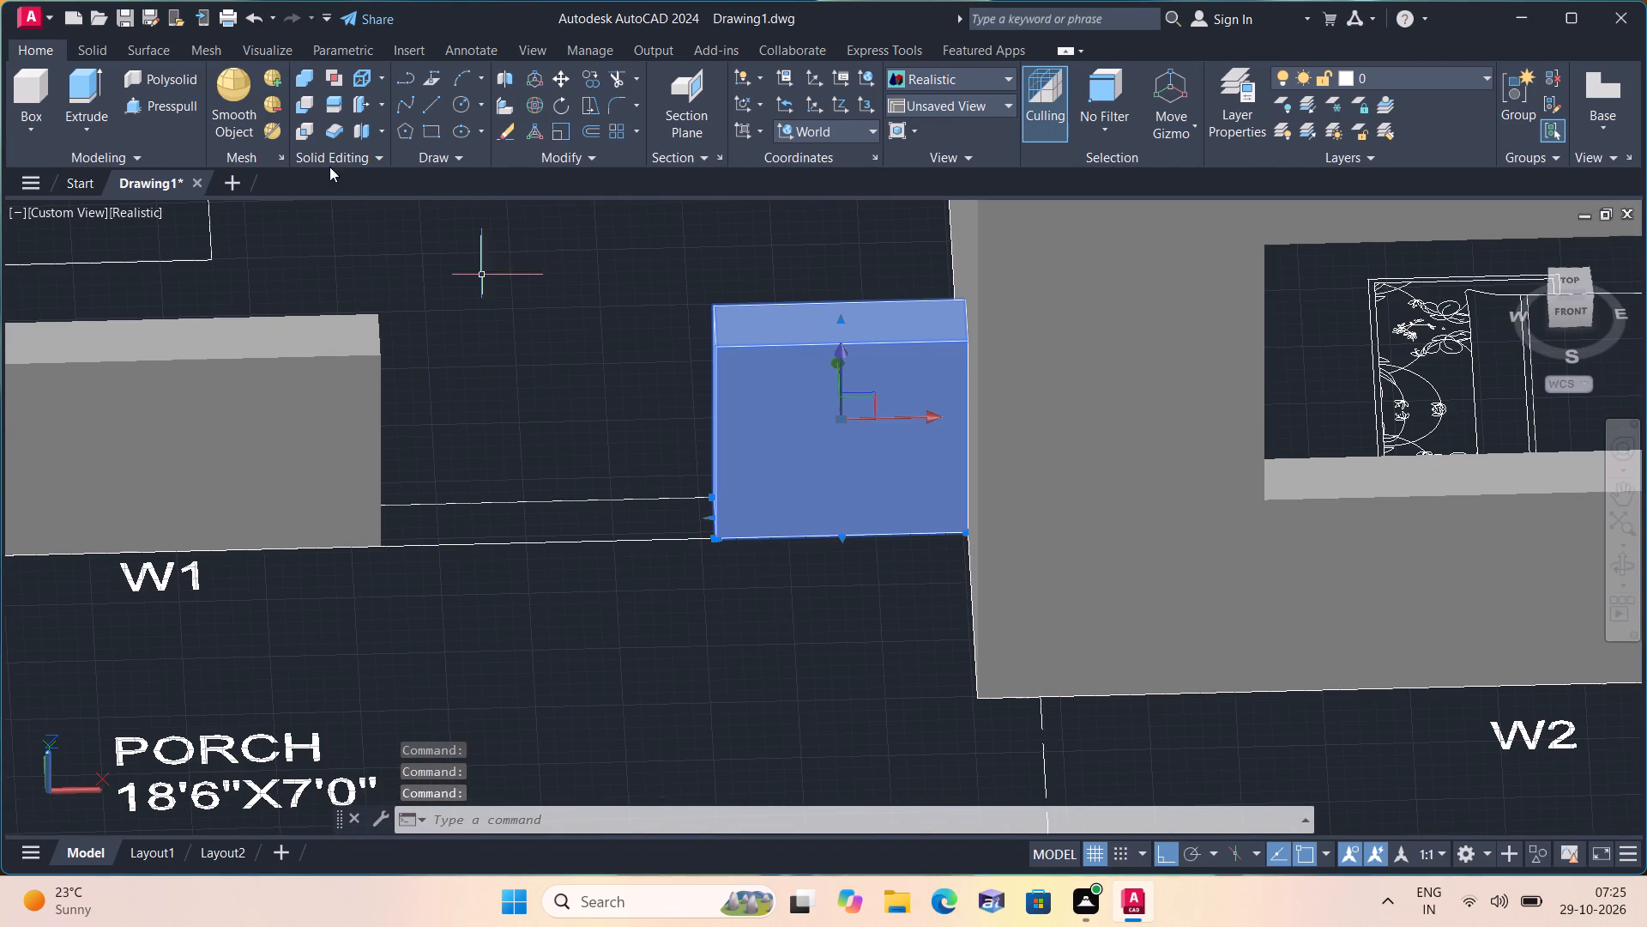
{"action": "left_click", "coordinate": [556, 76]}
{"action": "left_click", "coordinate": [712, 541]}
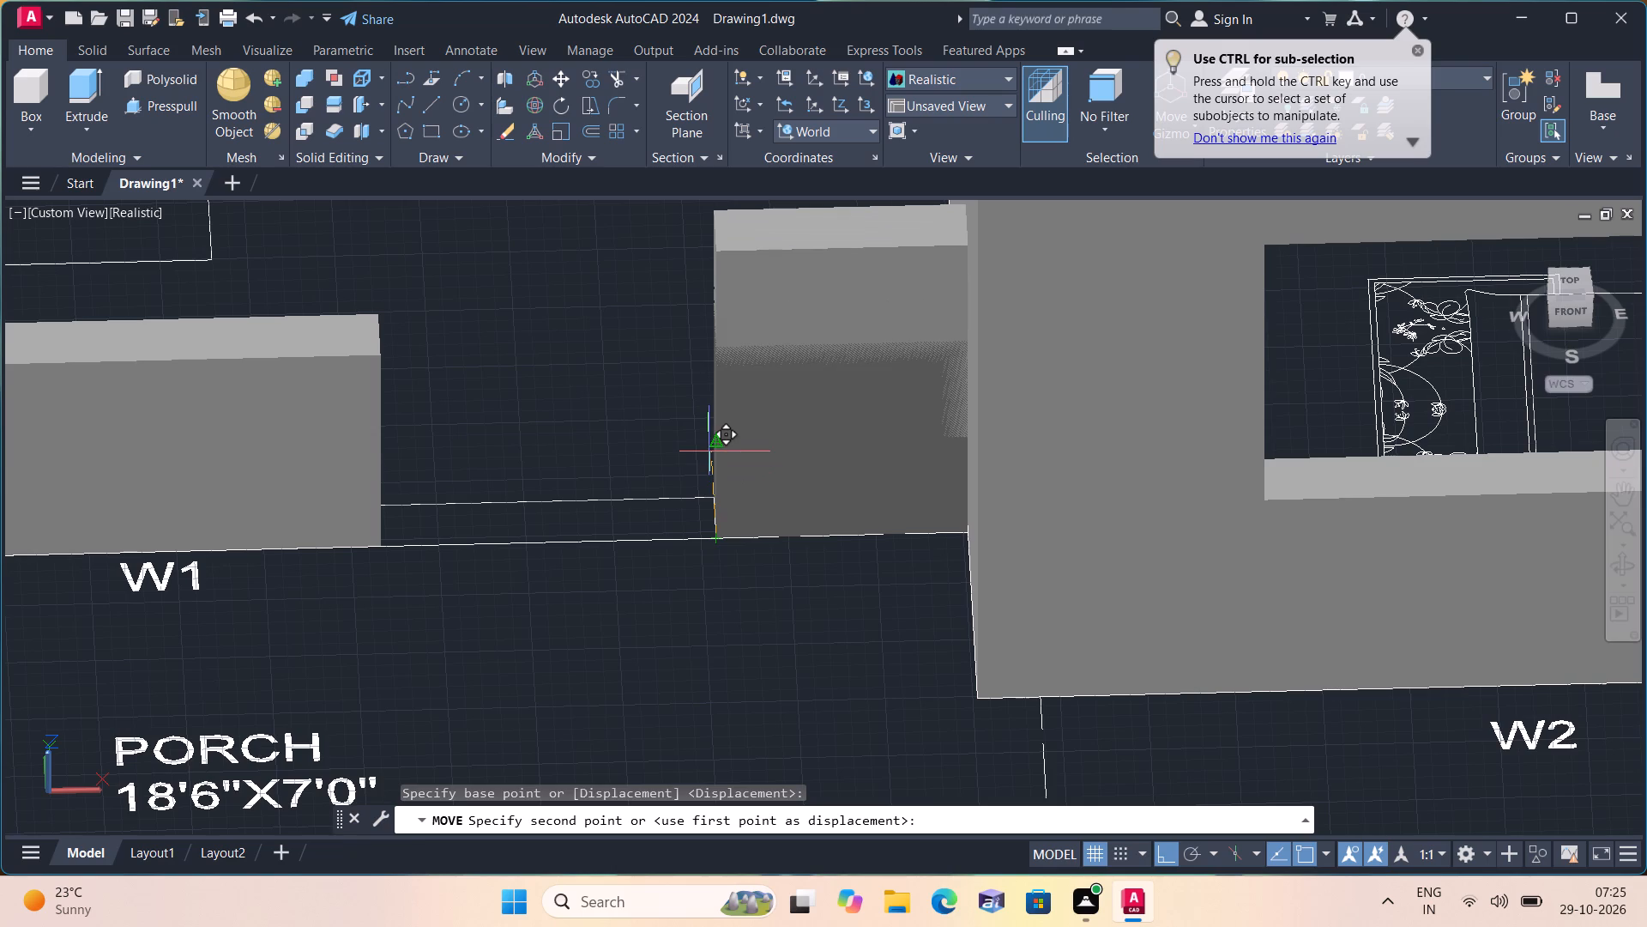
{"action": "type", "text": "7'"}
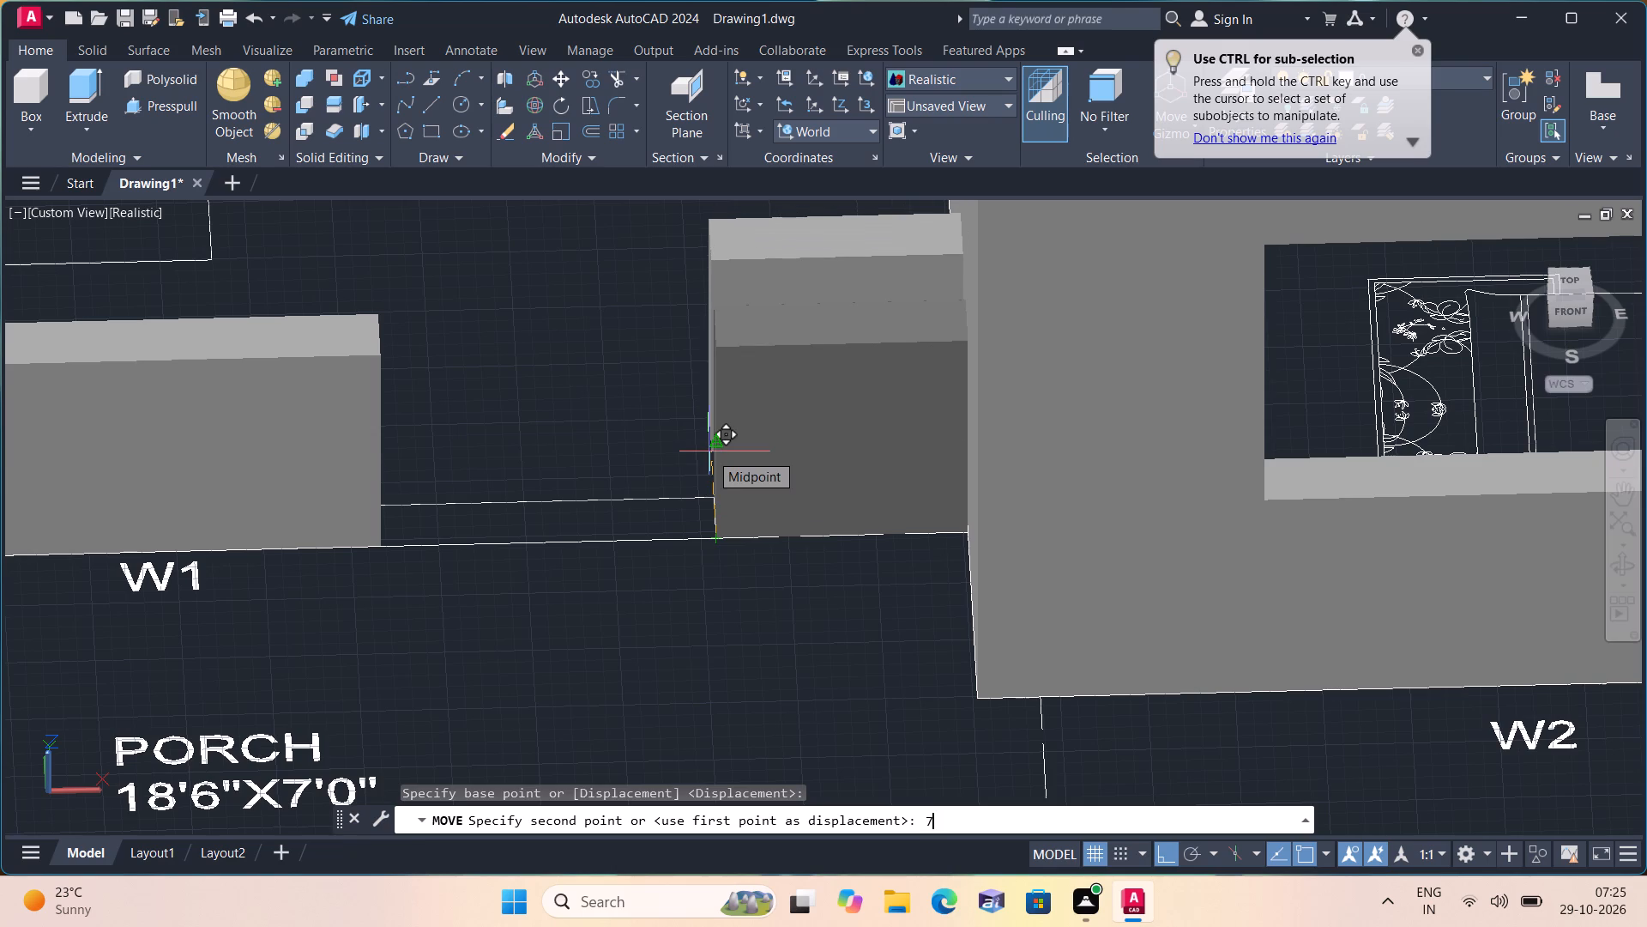
{"action": "key", "text": "space"}
{"action": "scroll", "coordinate": [723, 460], "scroll_direction": "down", "scroll_amount": 2}
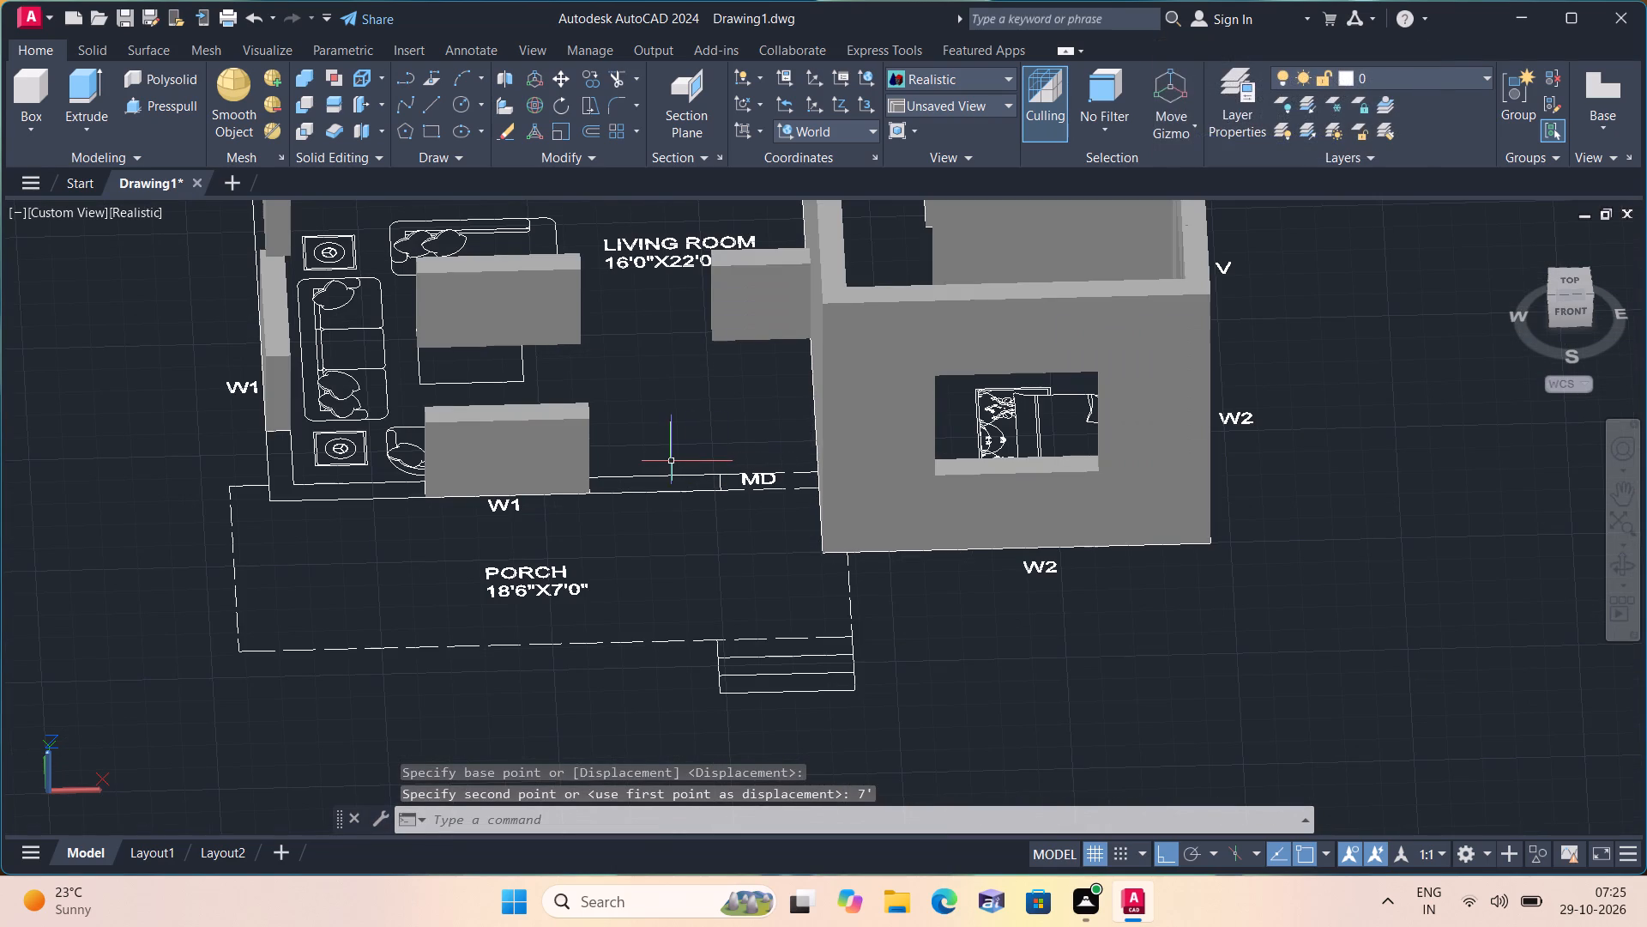
Press-pull the two porch-wall segments on either side of the W1 window opening to a height of 10'.
{"action": "middle_click_drag", "start_coordinate": [668, 458], "coordinate": [743, 524]}
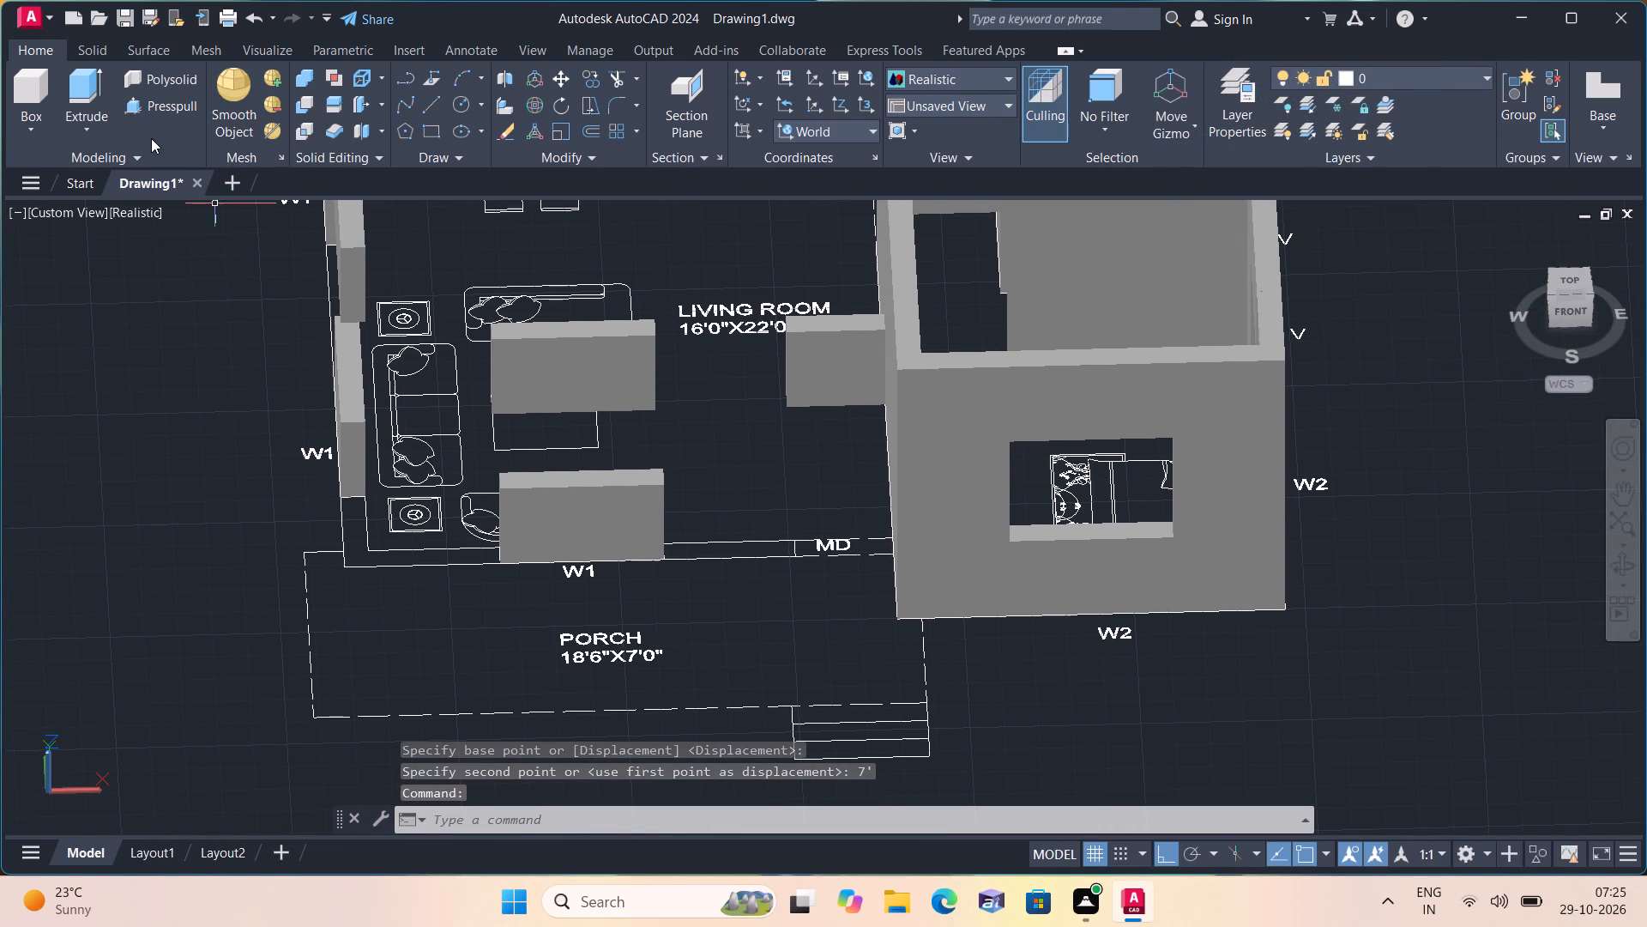
{"action": "left_click", "coordinate": [143, 114]}
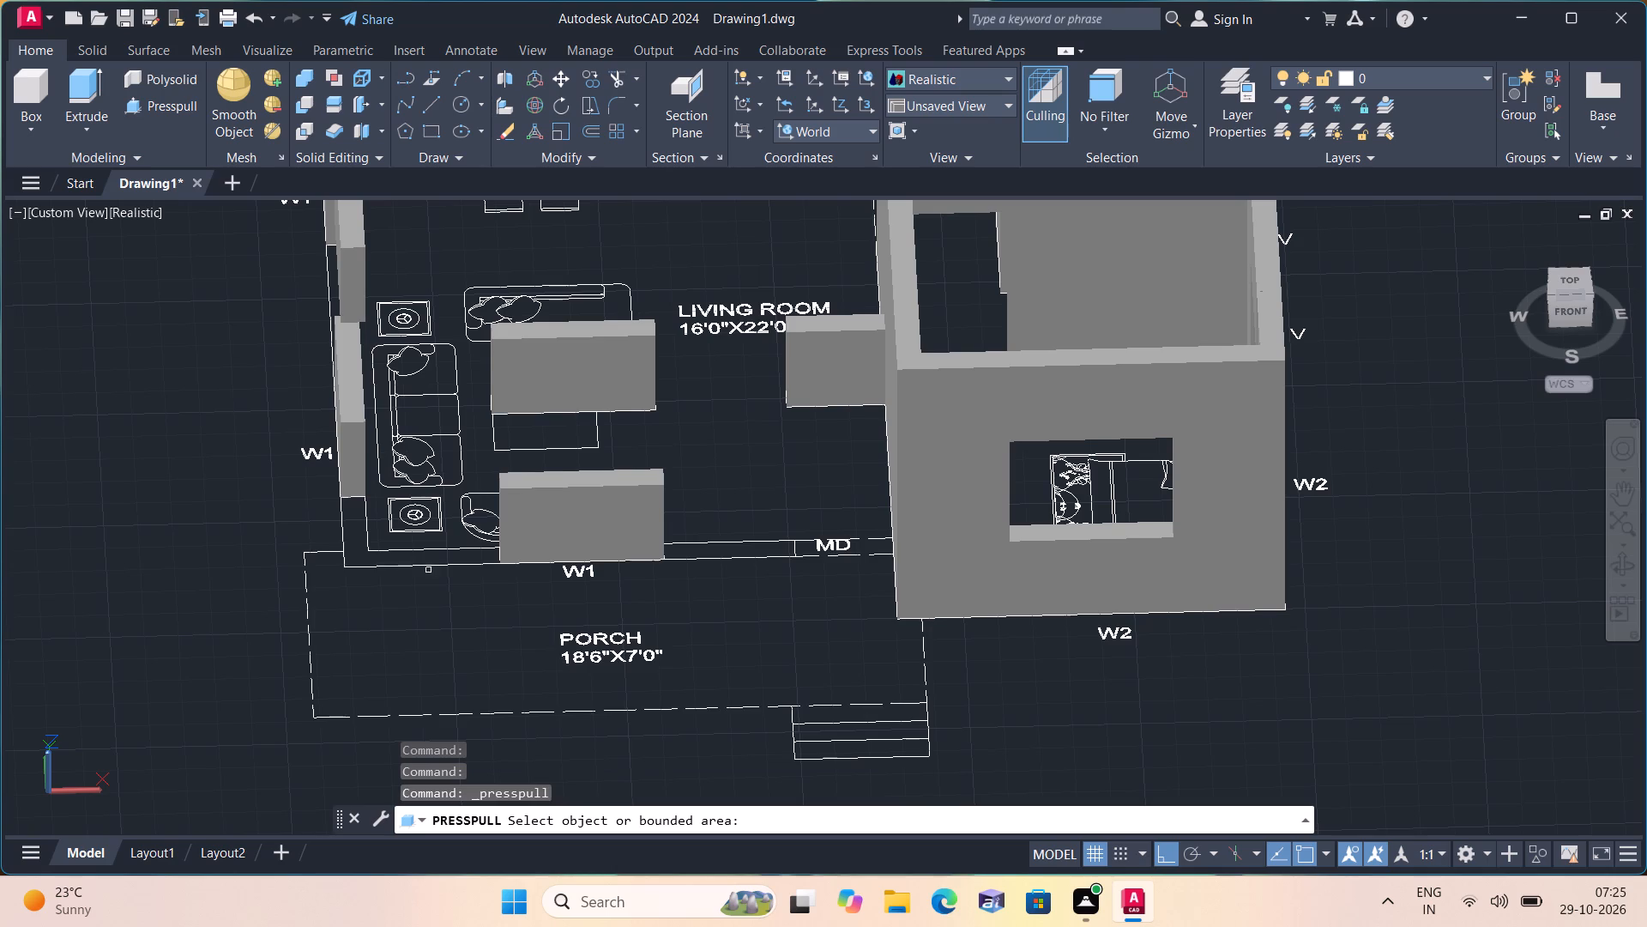
{"action": "left_click", "coordinate": [432, 557]}
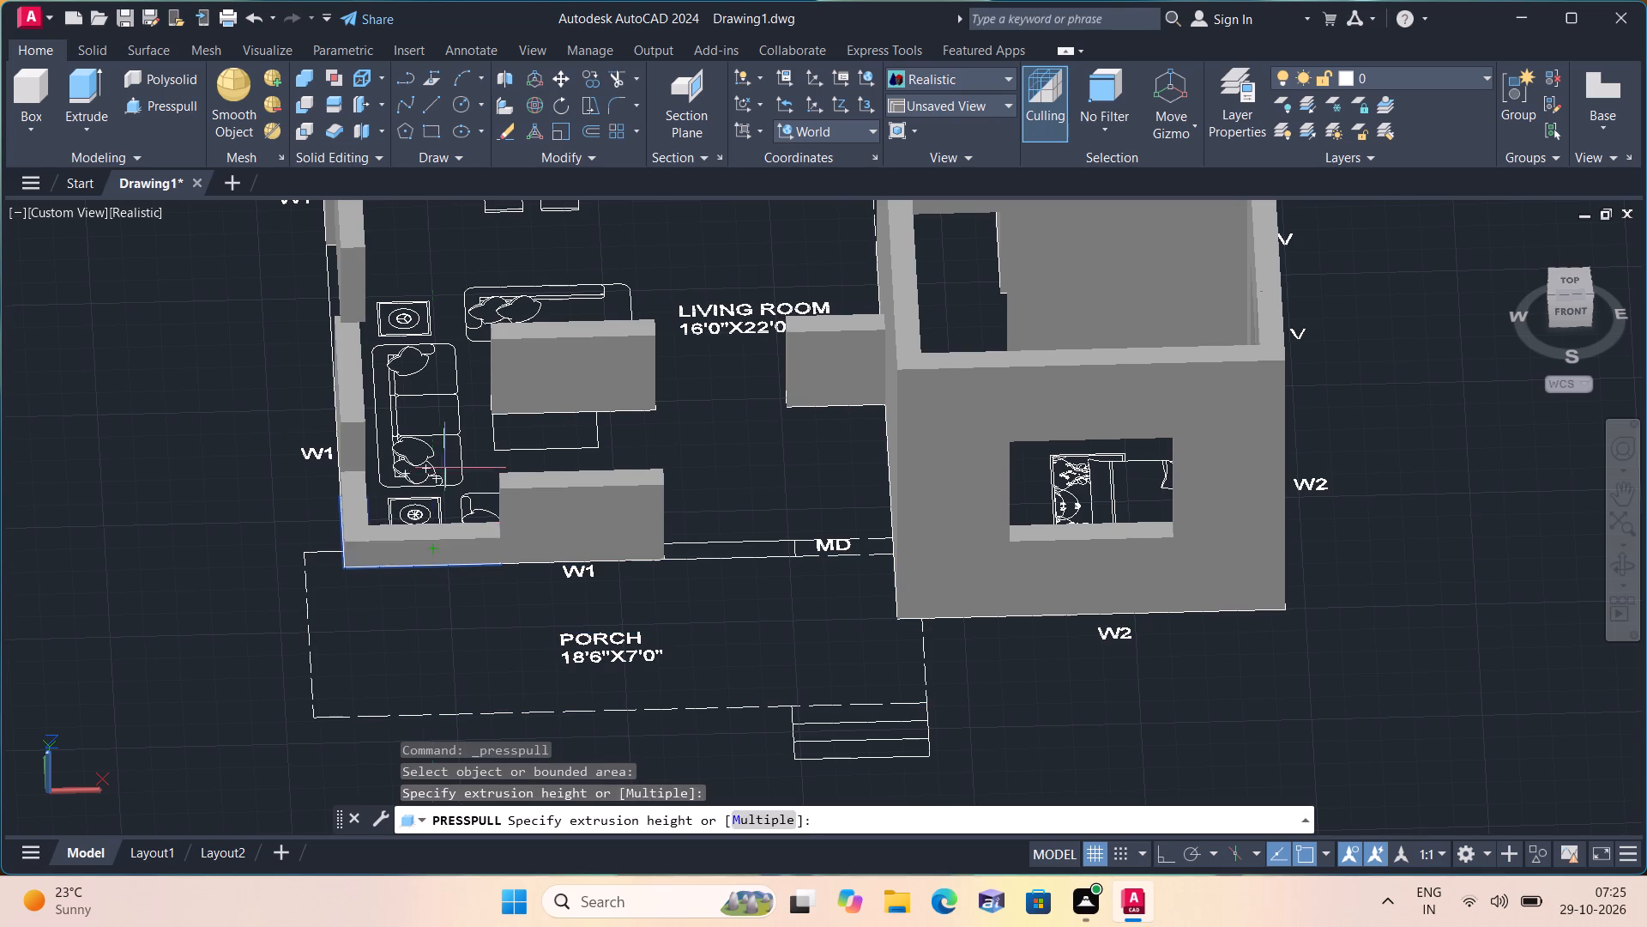
{"action": "type", "text": "10'"}
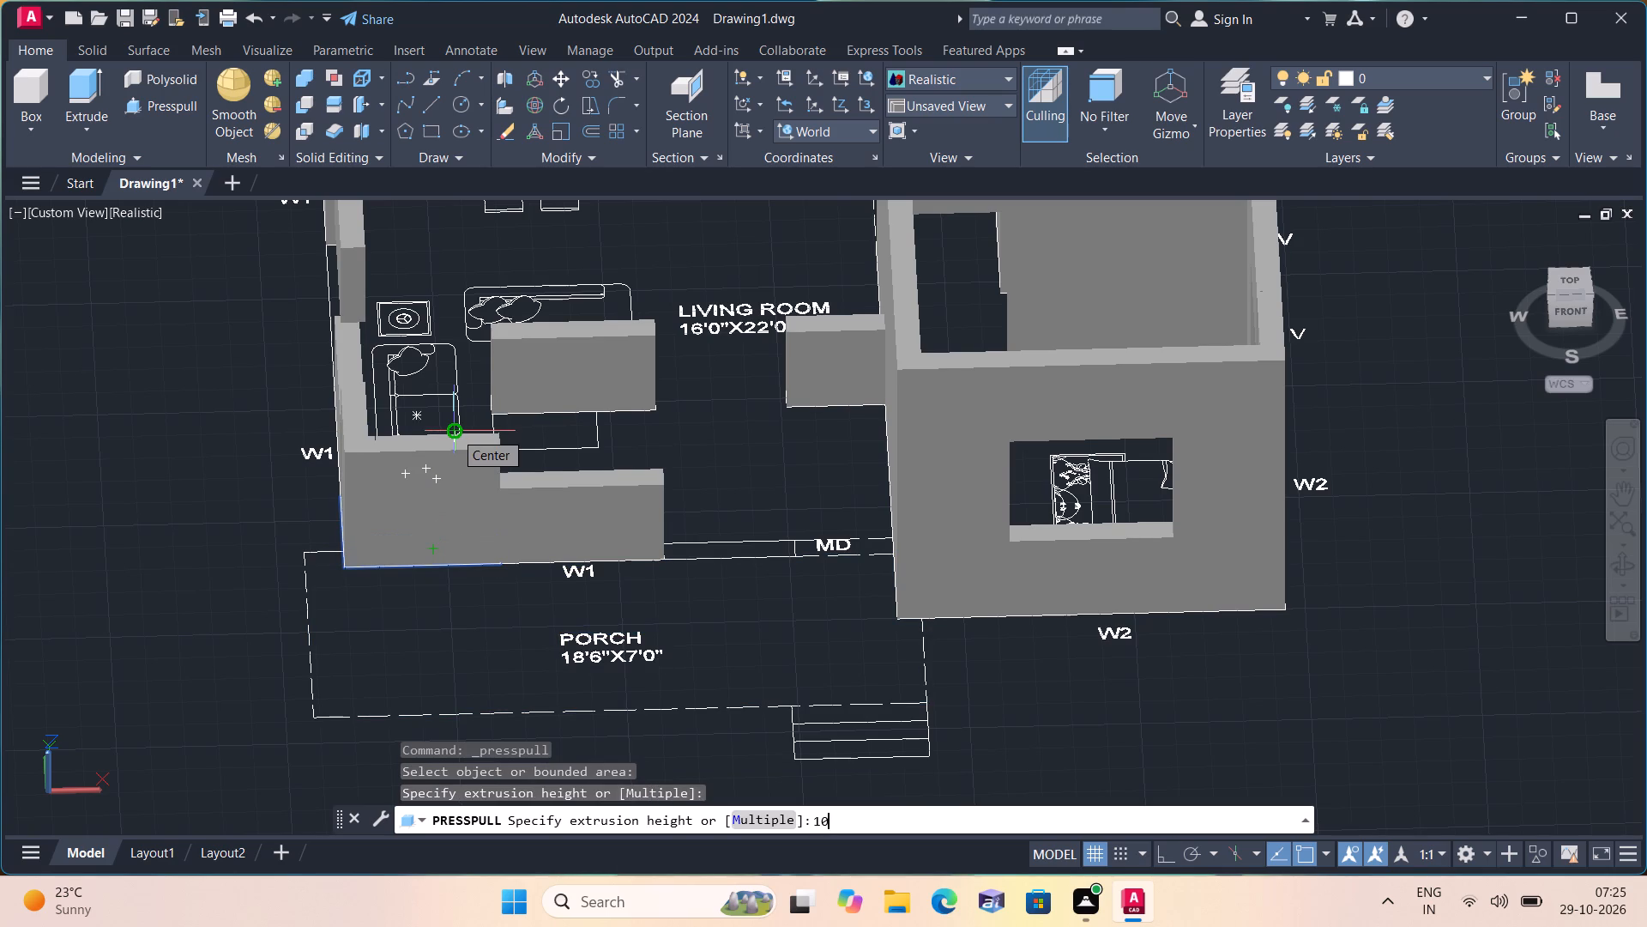
{"action": "key", "text": "space"}
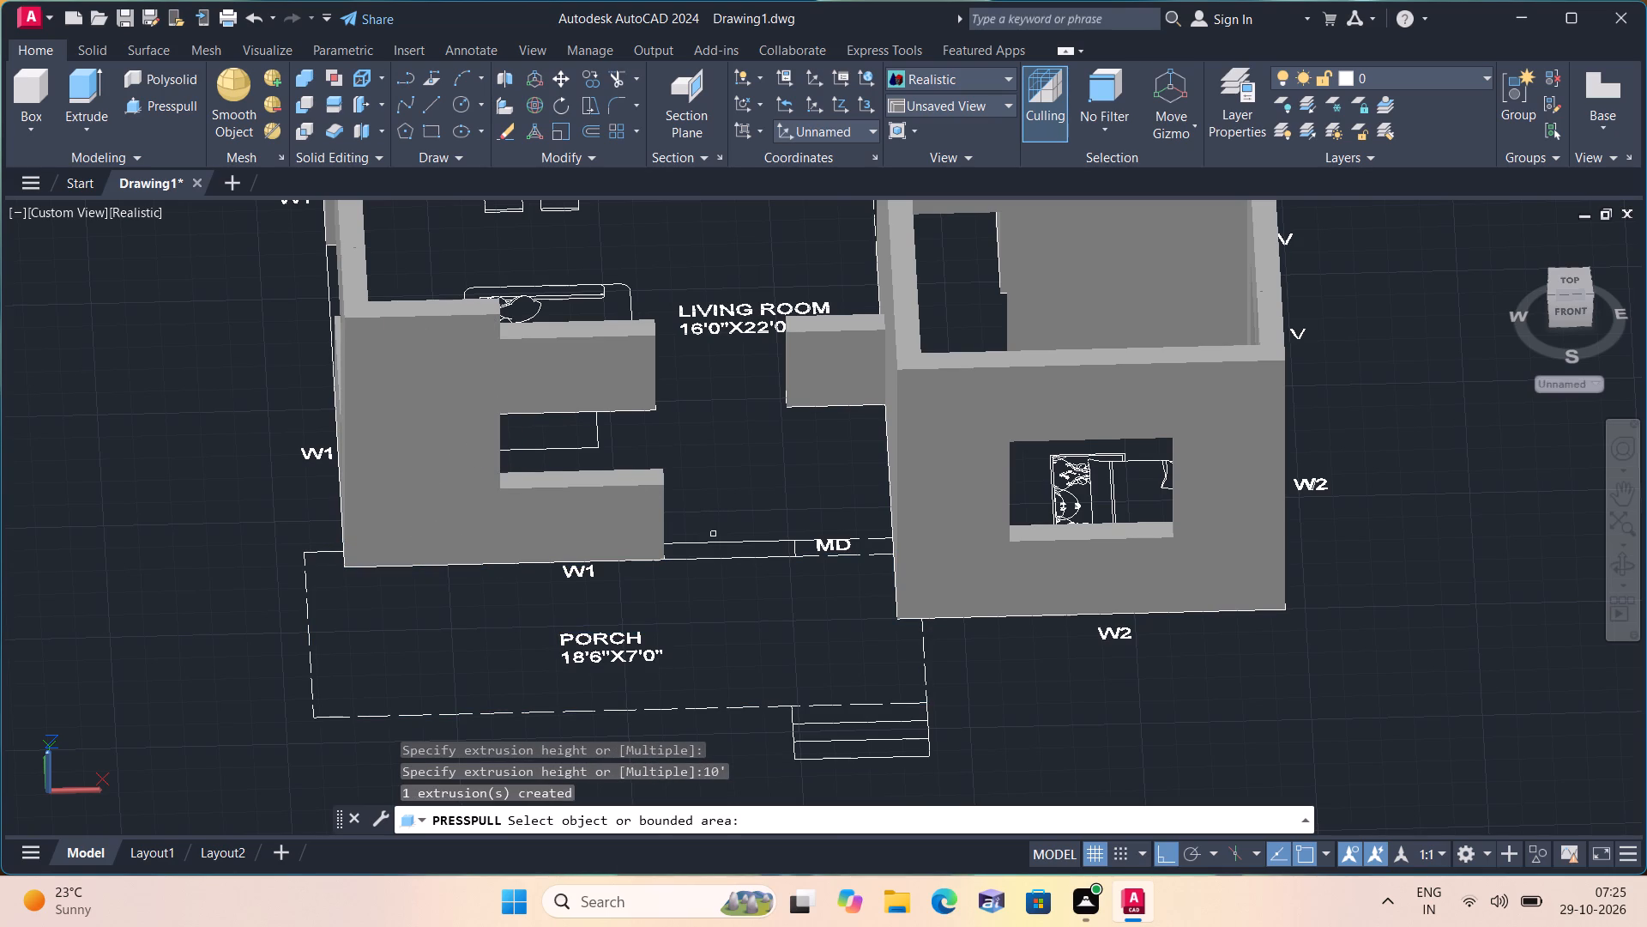
{"action": "left_click", "coordinate": [719, 550]}
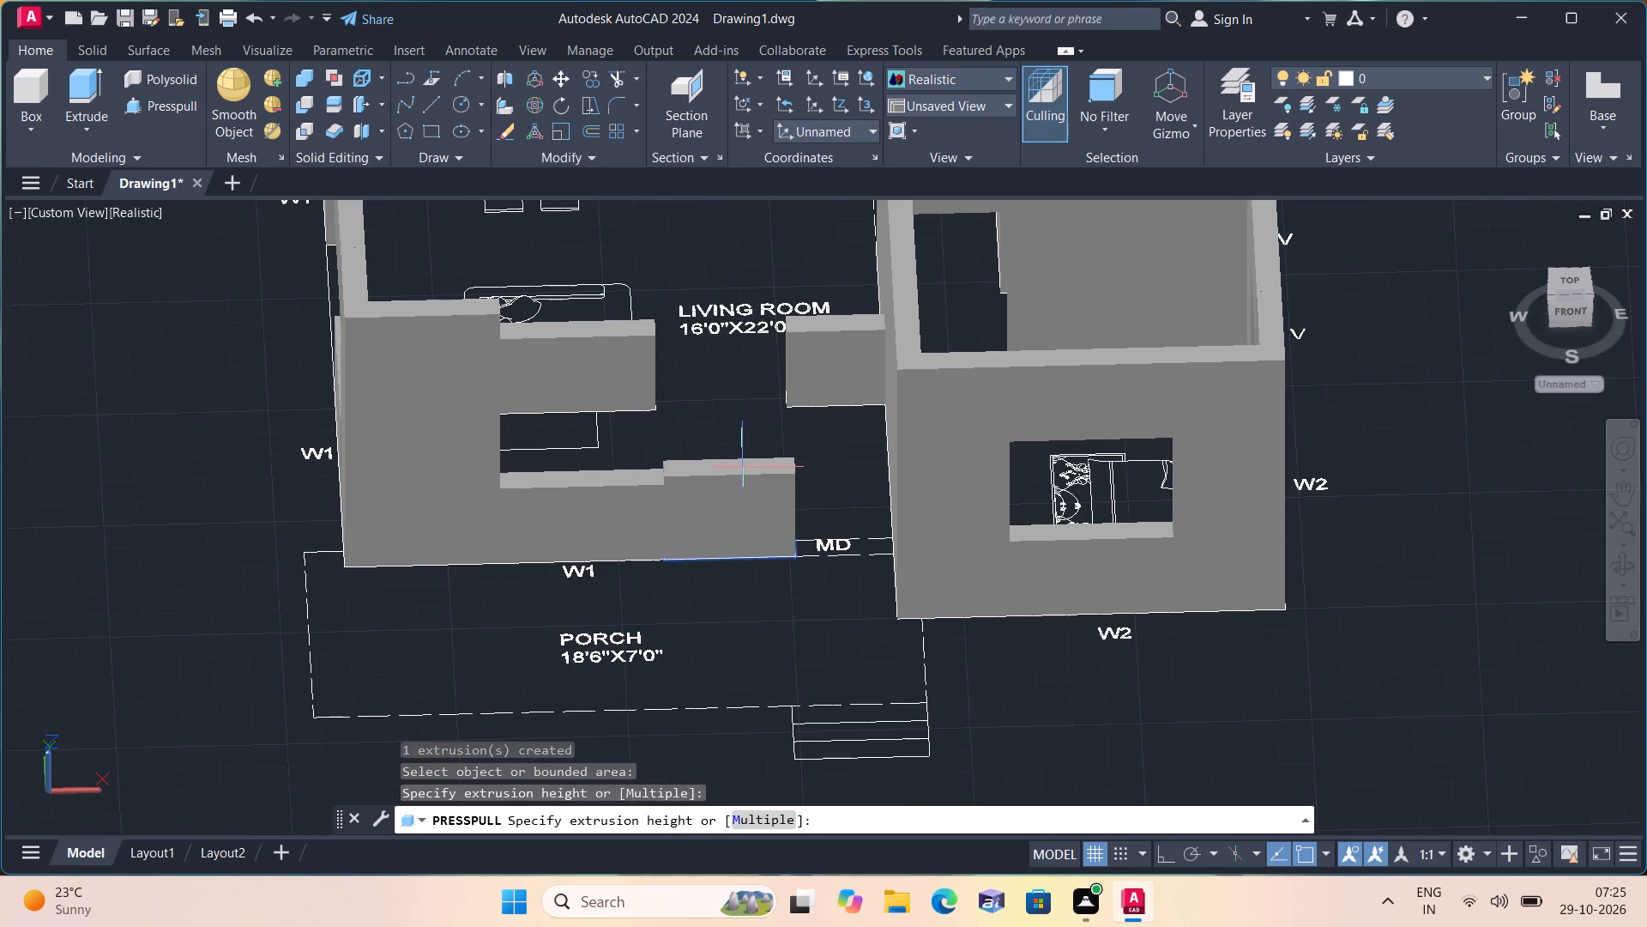
{"action": "key", "text": "1"}
{"action": "type", "text": "0'"}
{"action": "key", "text": "space"}
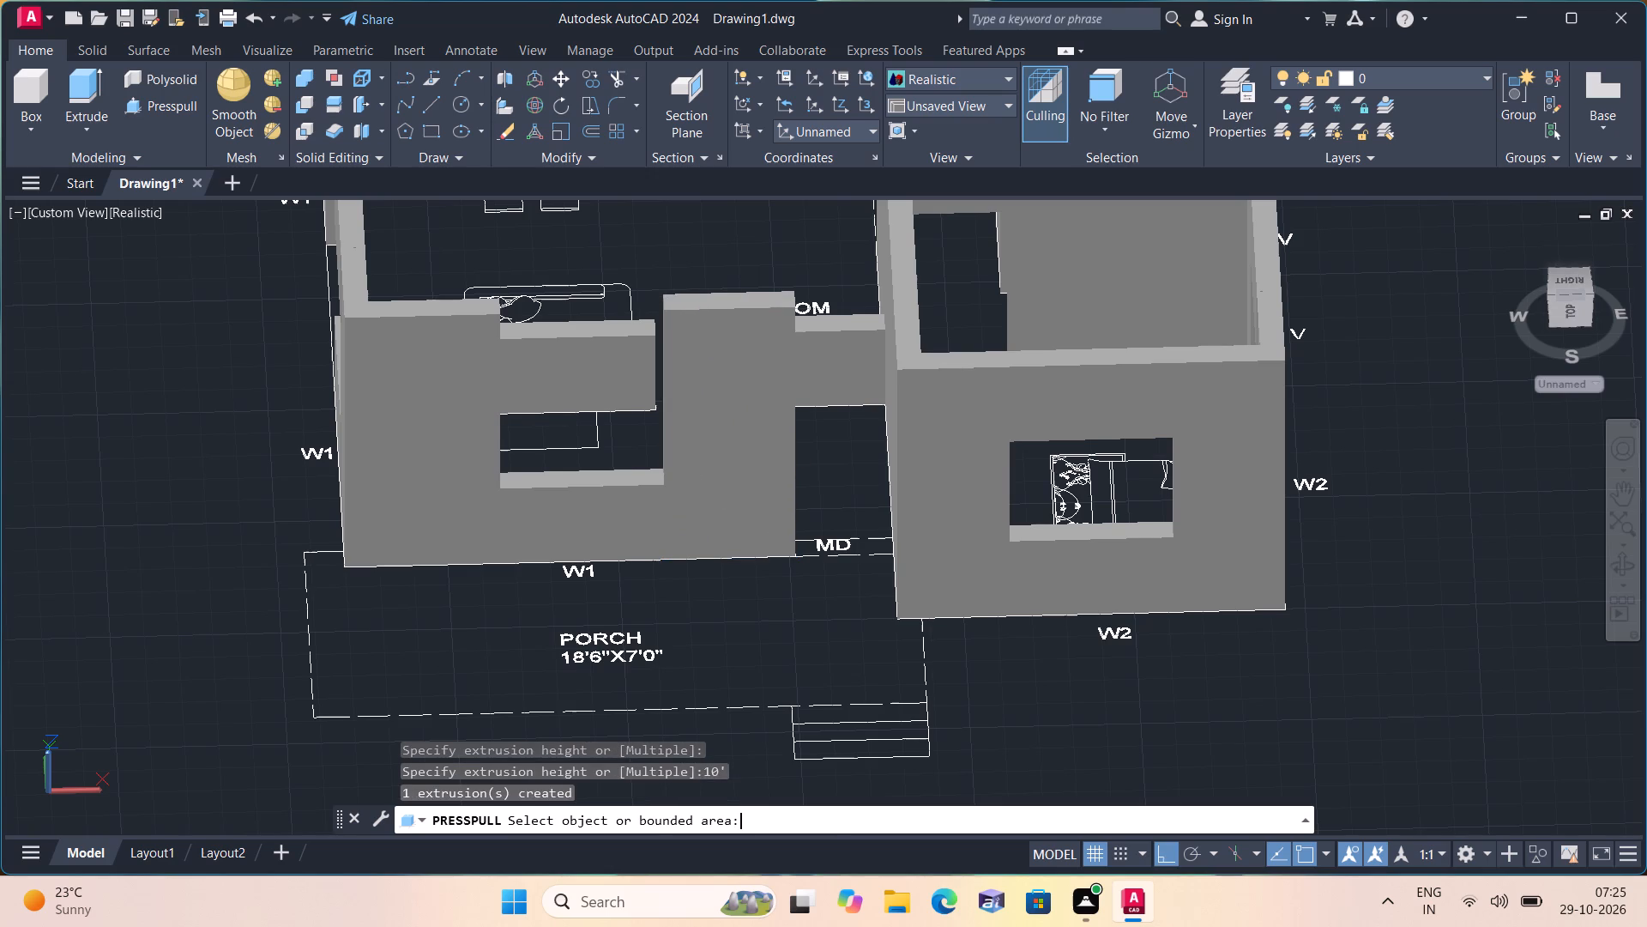
{"action": "key", "text": "Escape"}
Press-pull the living room's outer side-wall segment between its two W1 windows to a height of 10'.
{"action": "middle_click_drag", "start_coordinate": [576, 488], "coordinate": [590, 500], "text": "shift"}
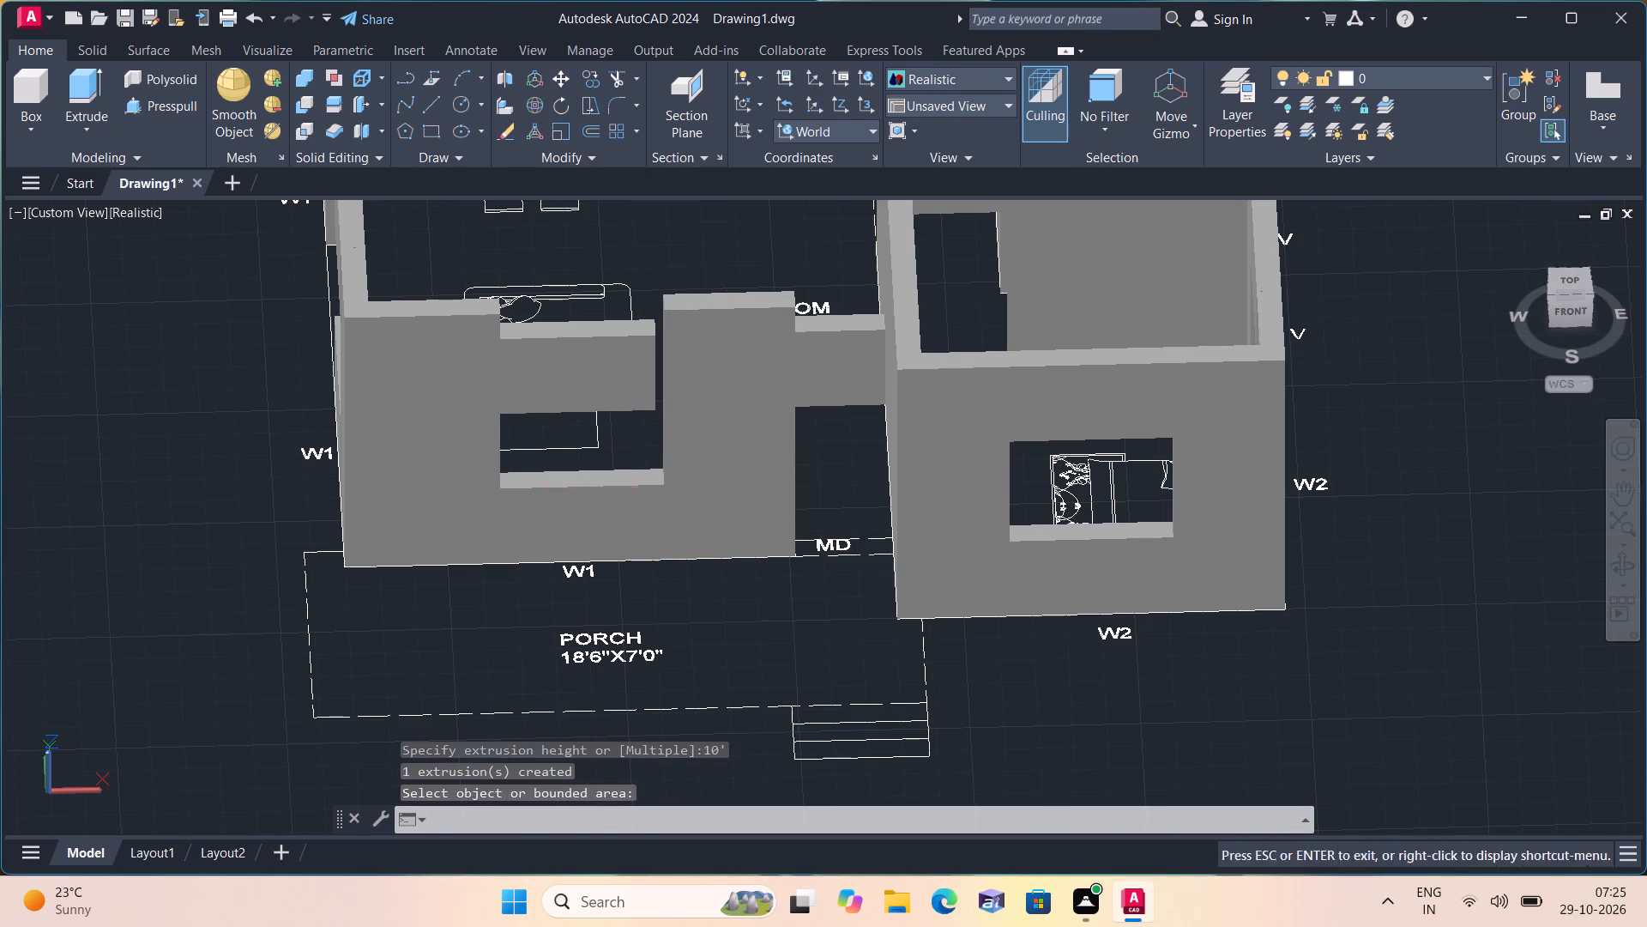
{"action": "middle_click_drag", "start_coordinate": [590, 500], "coordinate": [720, 535], "text": "shift"}
{"action": "scroll", "coordinate": [685, 512], "scroll_direction": "down", "scroll_amount": 1}
{"action": "middle_click_drag", "start_coordinate": [593, 510], "coordinate": [657, 547]}
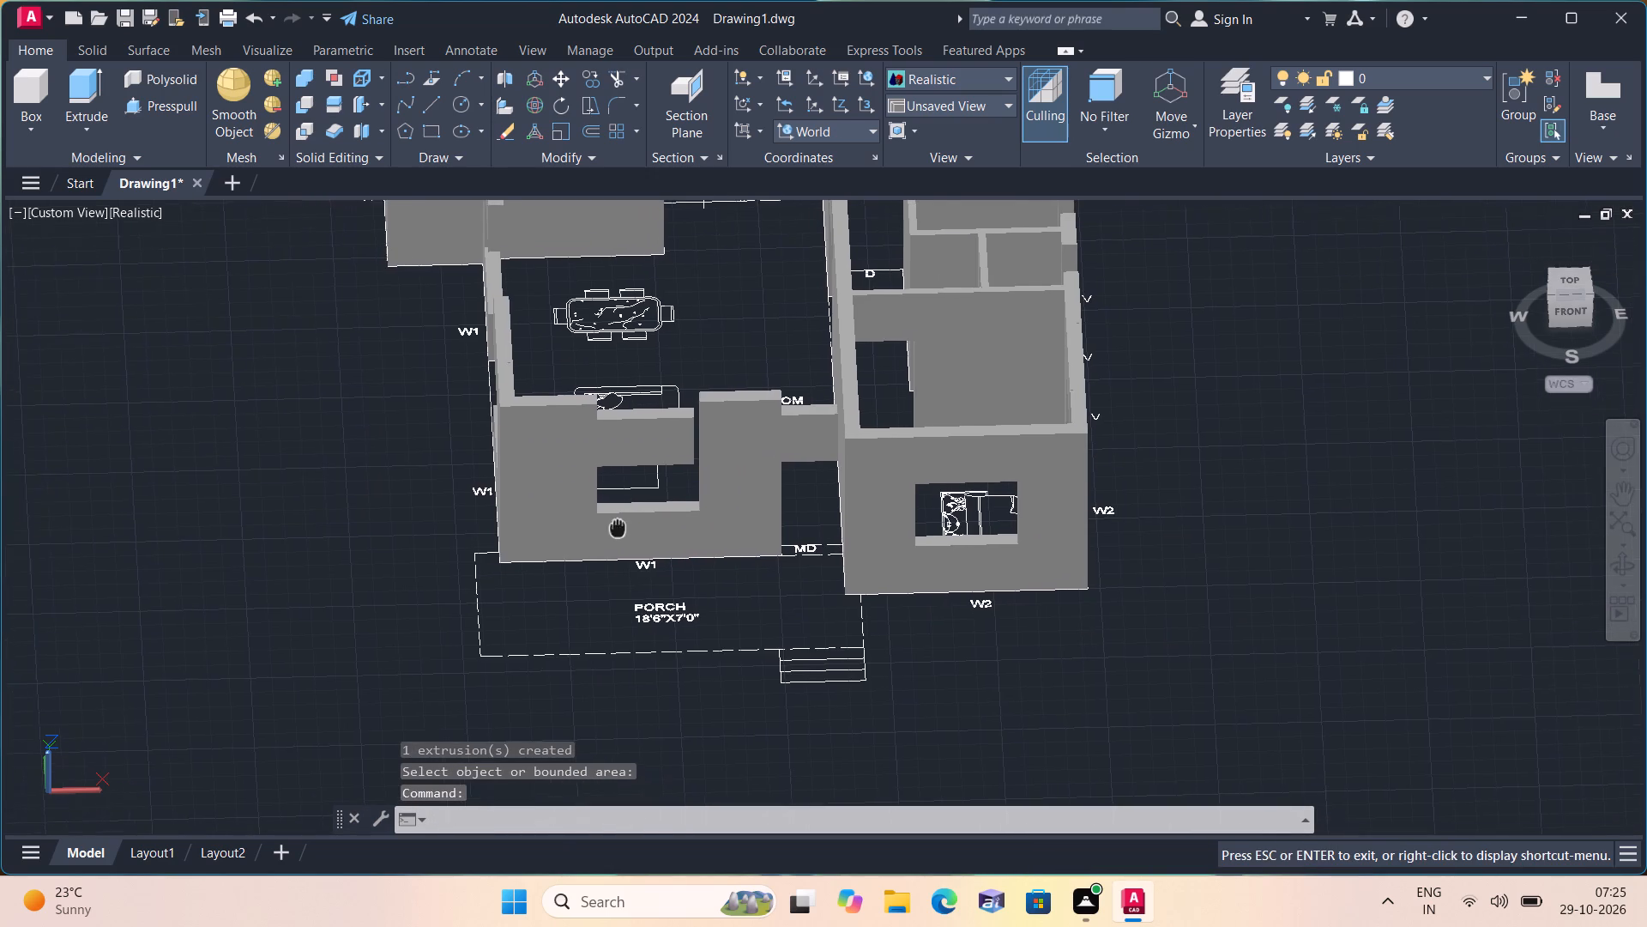
{"action": "middle_click_drag", "start_coordinate": [657, 547], "coordinate": [670, 551]}
{"action": "middle_click_drag", "start_coordinate": [667, 552], "coordinate": [880, 548], "text": "shift"}
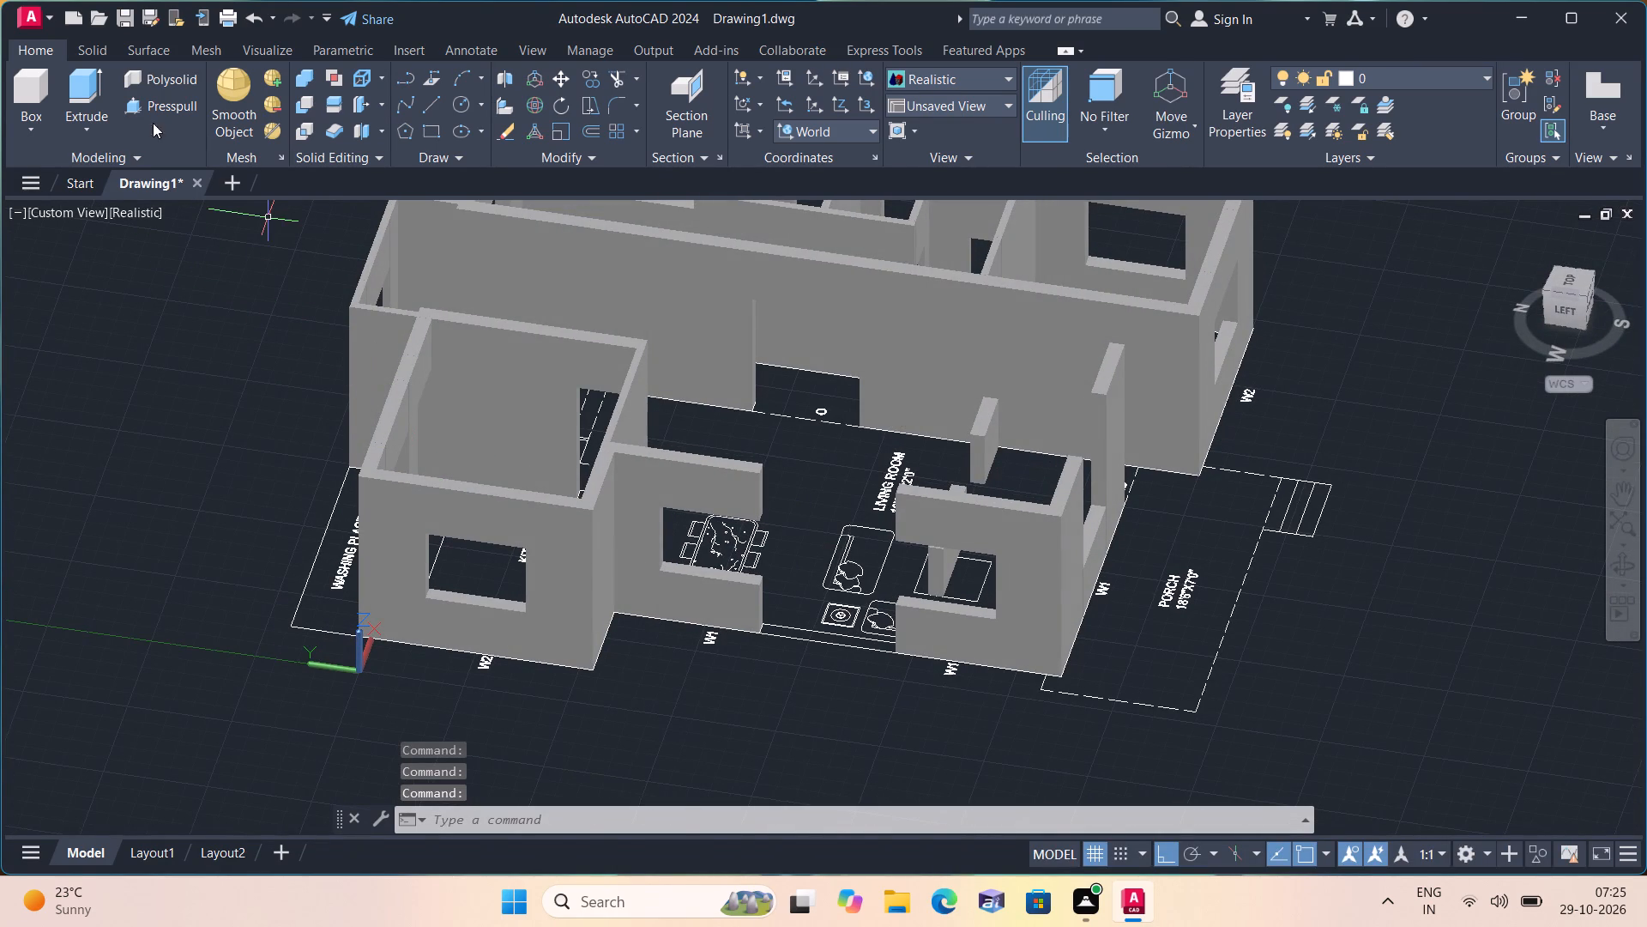
{"action": "left_click", "coordinate": [131, 106]}
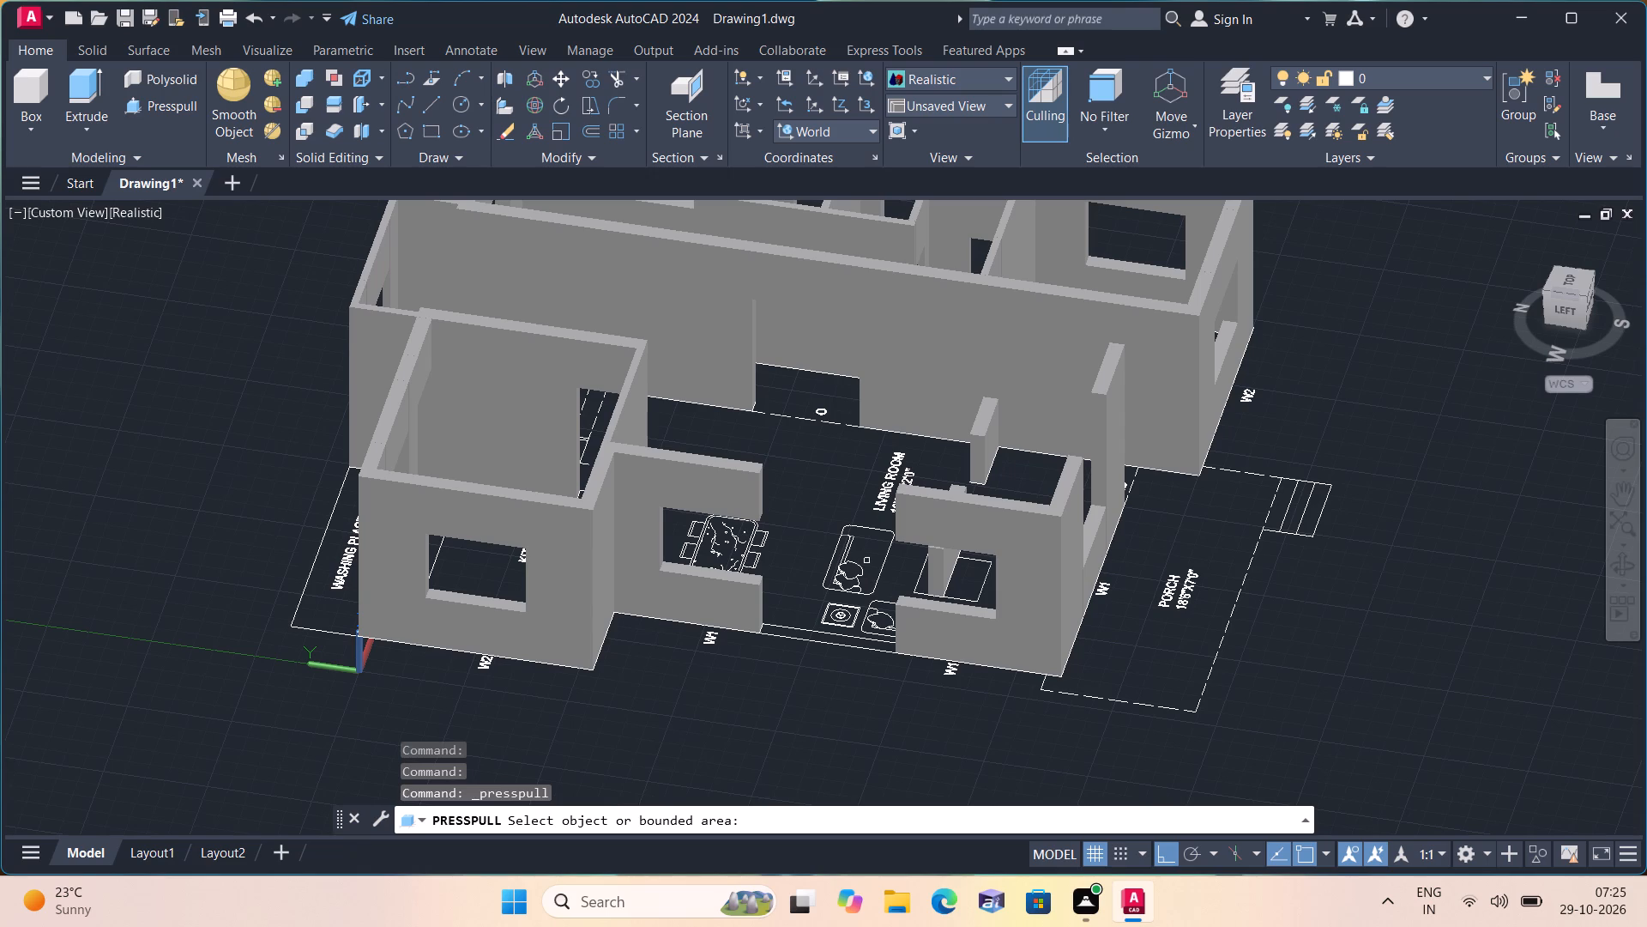
{"action": "scroll", "coordinate": [648, 664], "scroll_direction": "up", "scroll_amount": 1}
{"action": "scroll", "coordinate": [867, 587], "scroll_direction": "up", "scroll_amount": 3}
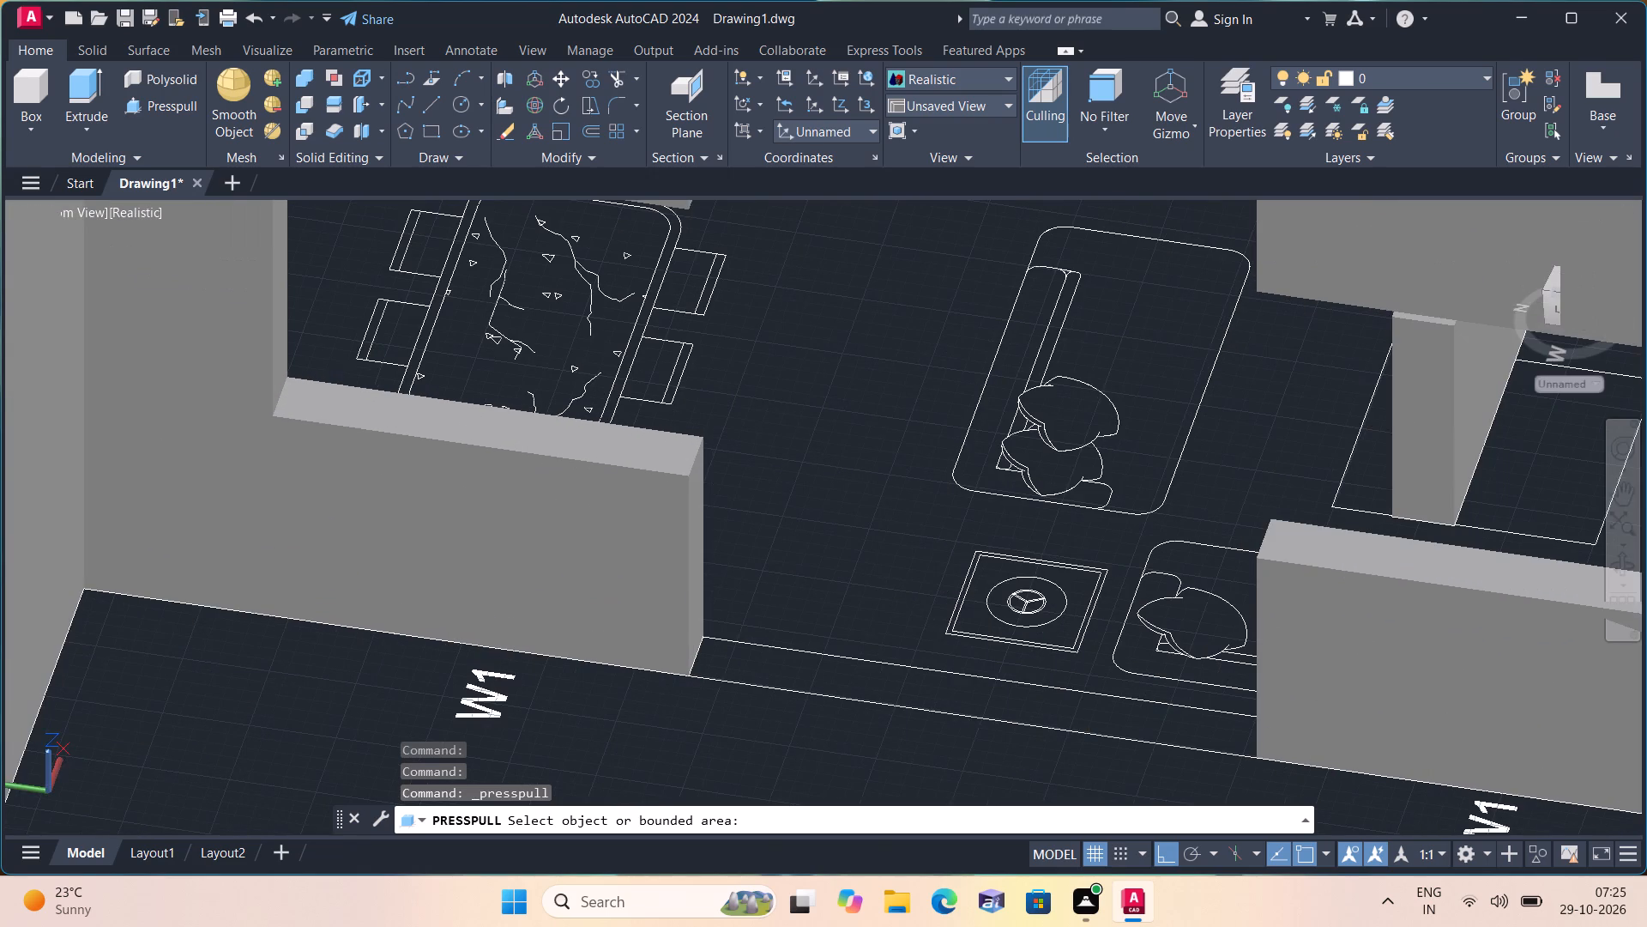
{"action": "left_click", "coordinate": [884, 680]}
{"action": "scroll", "coordinate": [870, 544], "scroll_direction": "down", "scroll_amount": 2}
{"action": "type", "text": "10"}
{"action": "type", "text": "'"}
{"action": "key", "text": "space"}
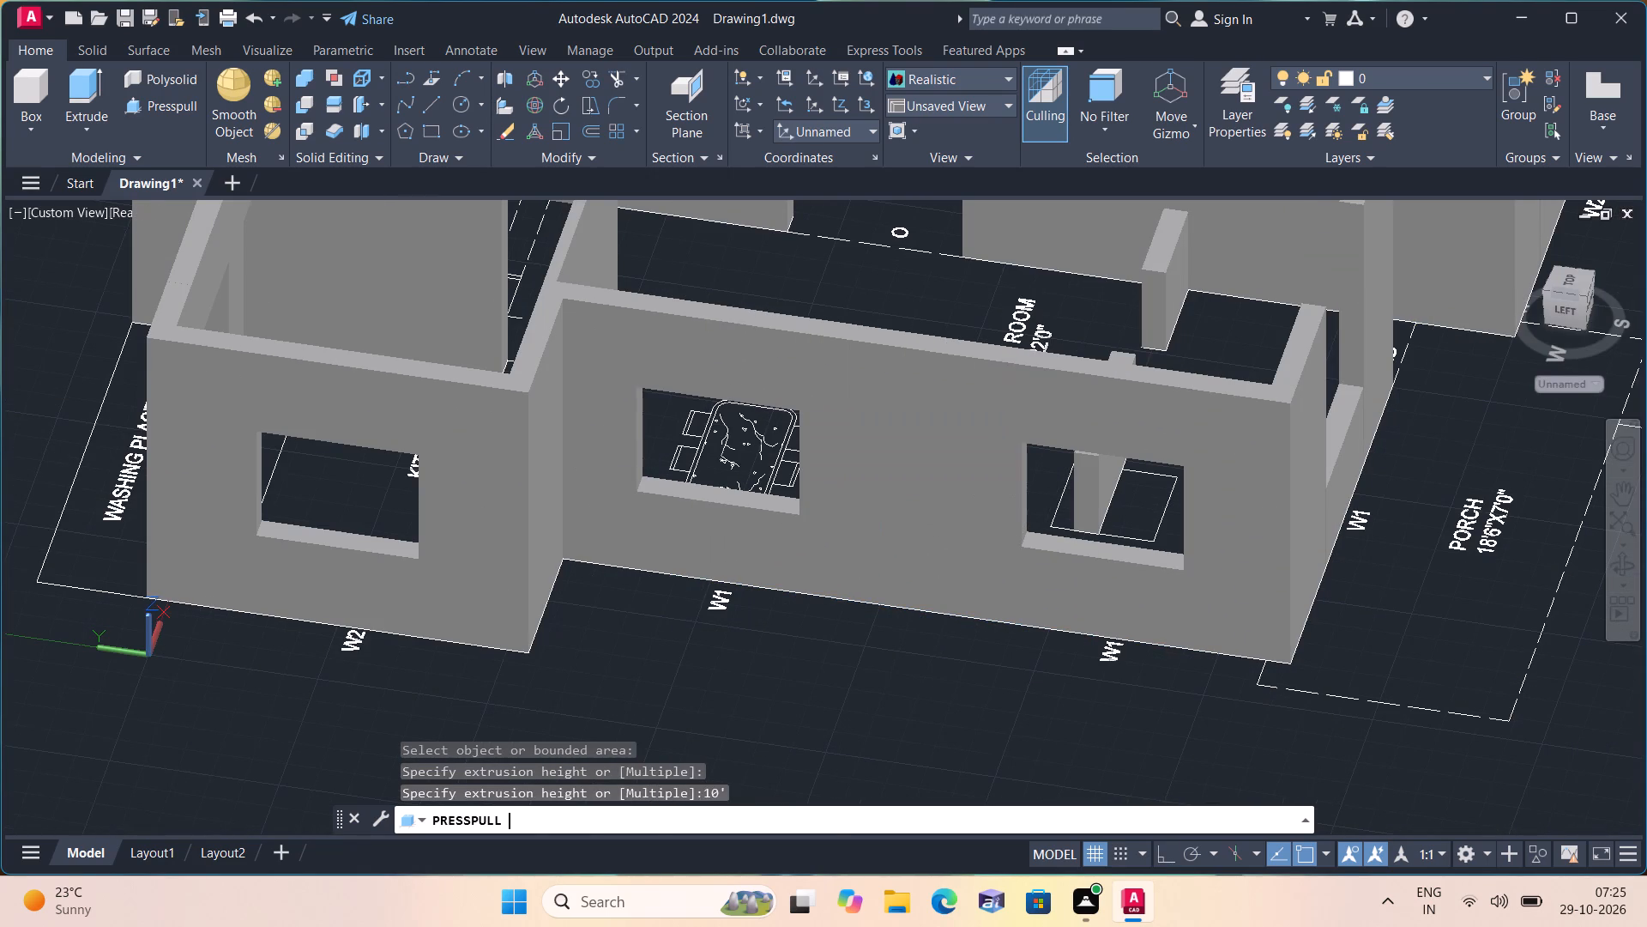
{"action": "key", "text": "Escape"}
Select the copied W1 box standing inside the living room behind the porch-wall window opening.
{"action": "scroll", "coordinate": [842, 548], "scroll_direction": "down", "scroll_amount": 1}
{"action": "middle_click_drag", "start_coordinate": [1076, 627], "coordinate": [1065, 627], "text": "shift"}
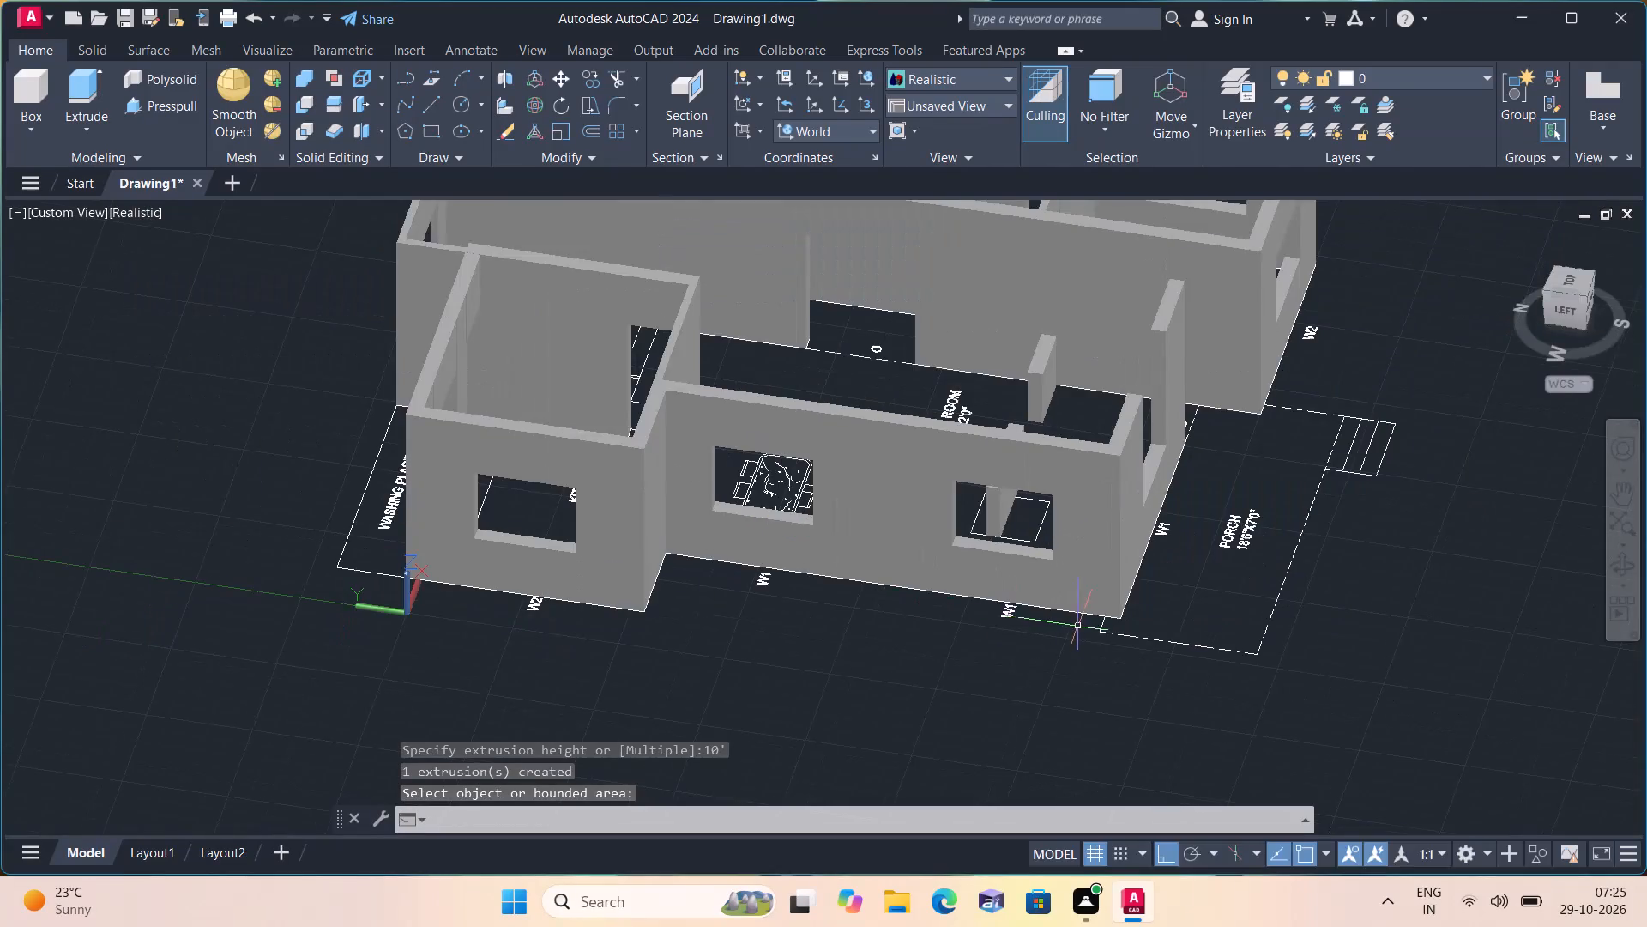
{"action": "middle_click_drag", "start_coordinate": [1065, 627], "coordinate": [831, 624], "text": "shift"}
{"action": "scroll", "coordinate": [1055, 627], "scroll_direction": "down", "scroll_amount": 1, "text": "shift"}
{"action": "scroll", "coordinate": [758, 487], "scroll_direction": "up", "scroll_amount": 2}
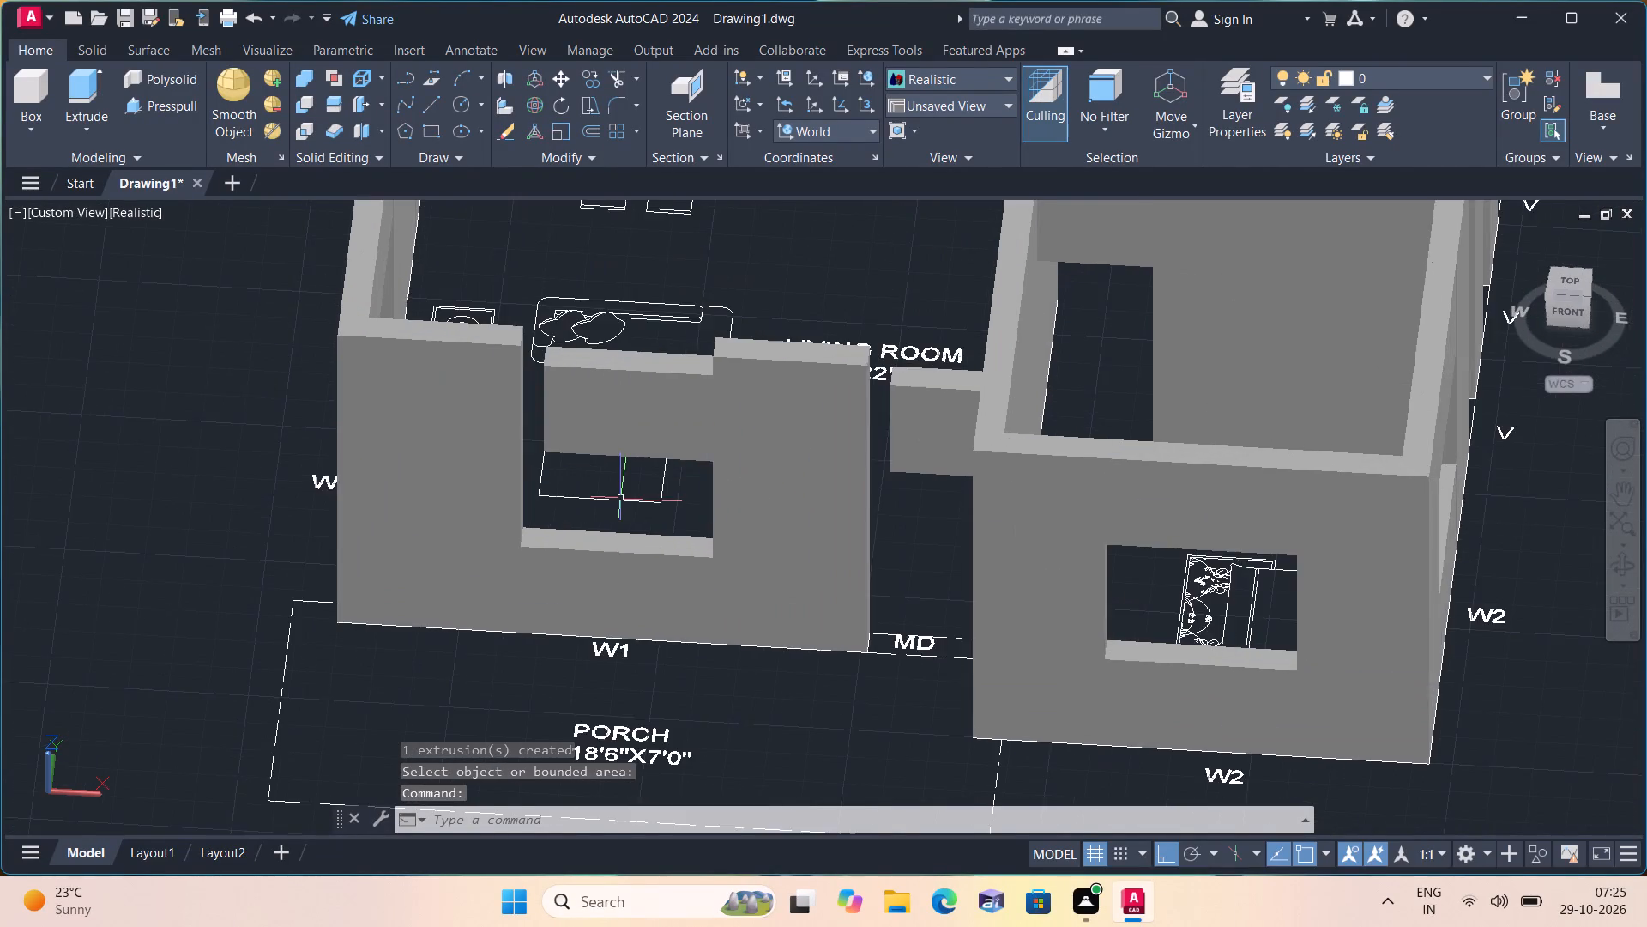
{"action": "scroll", "coordinate": [621, 499], "scroll_direction": "up", "scroll_amount": 1}
{"action": "left_click", "coordinate": [616, 305]}
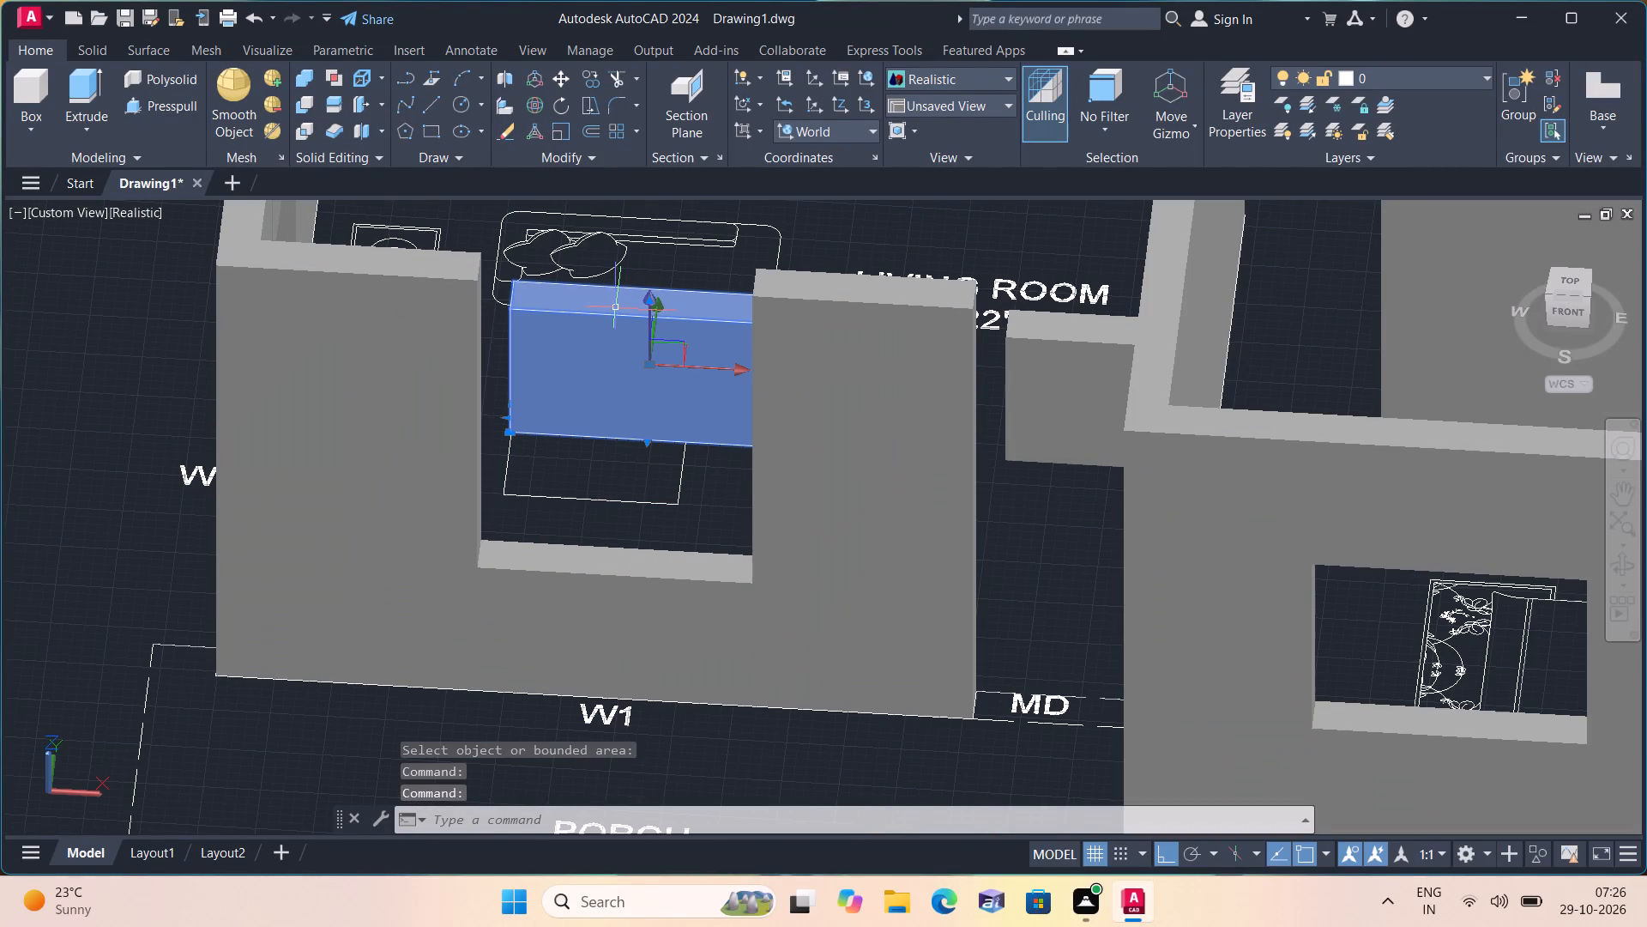
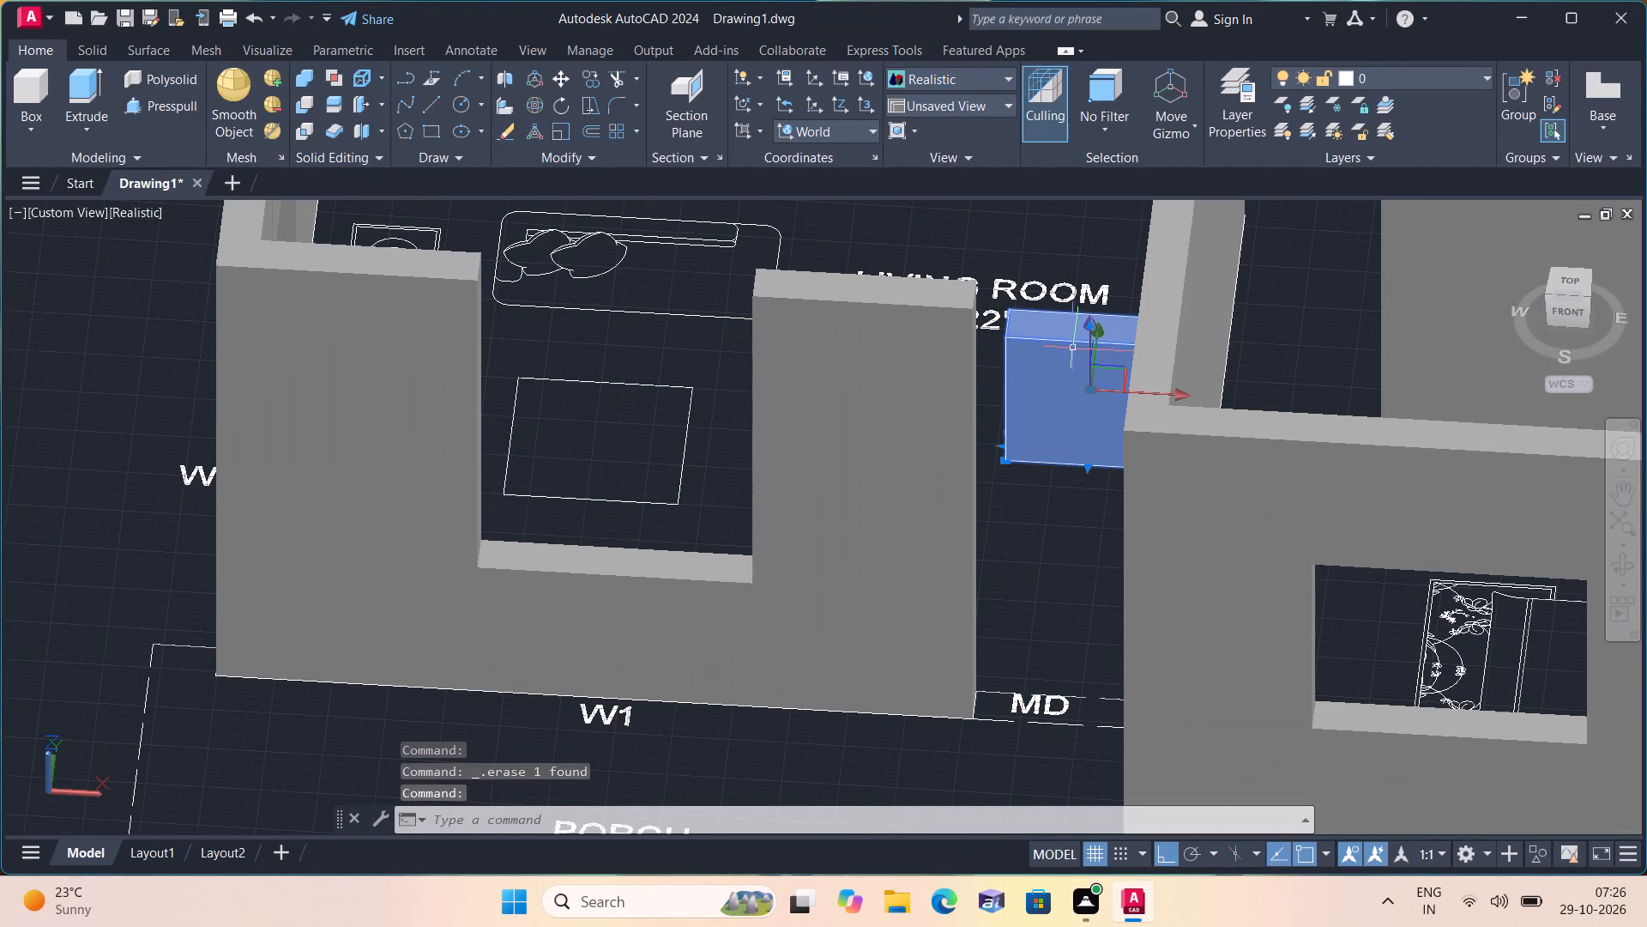
Copy the porch-wall W1 window's sill box 7' straight up to fill the wall above the opening.
{"action": "scroll", "coordinate": [1027, 434], "scroll_direction": "down", "scroll_amount": 1}
{"action": "scroll", "coordinate": [1046, 596], "scroll_direction": "up", "scroll_amount": 2}
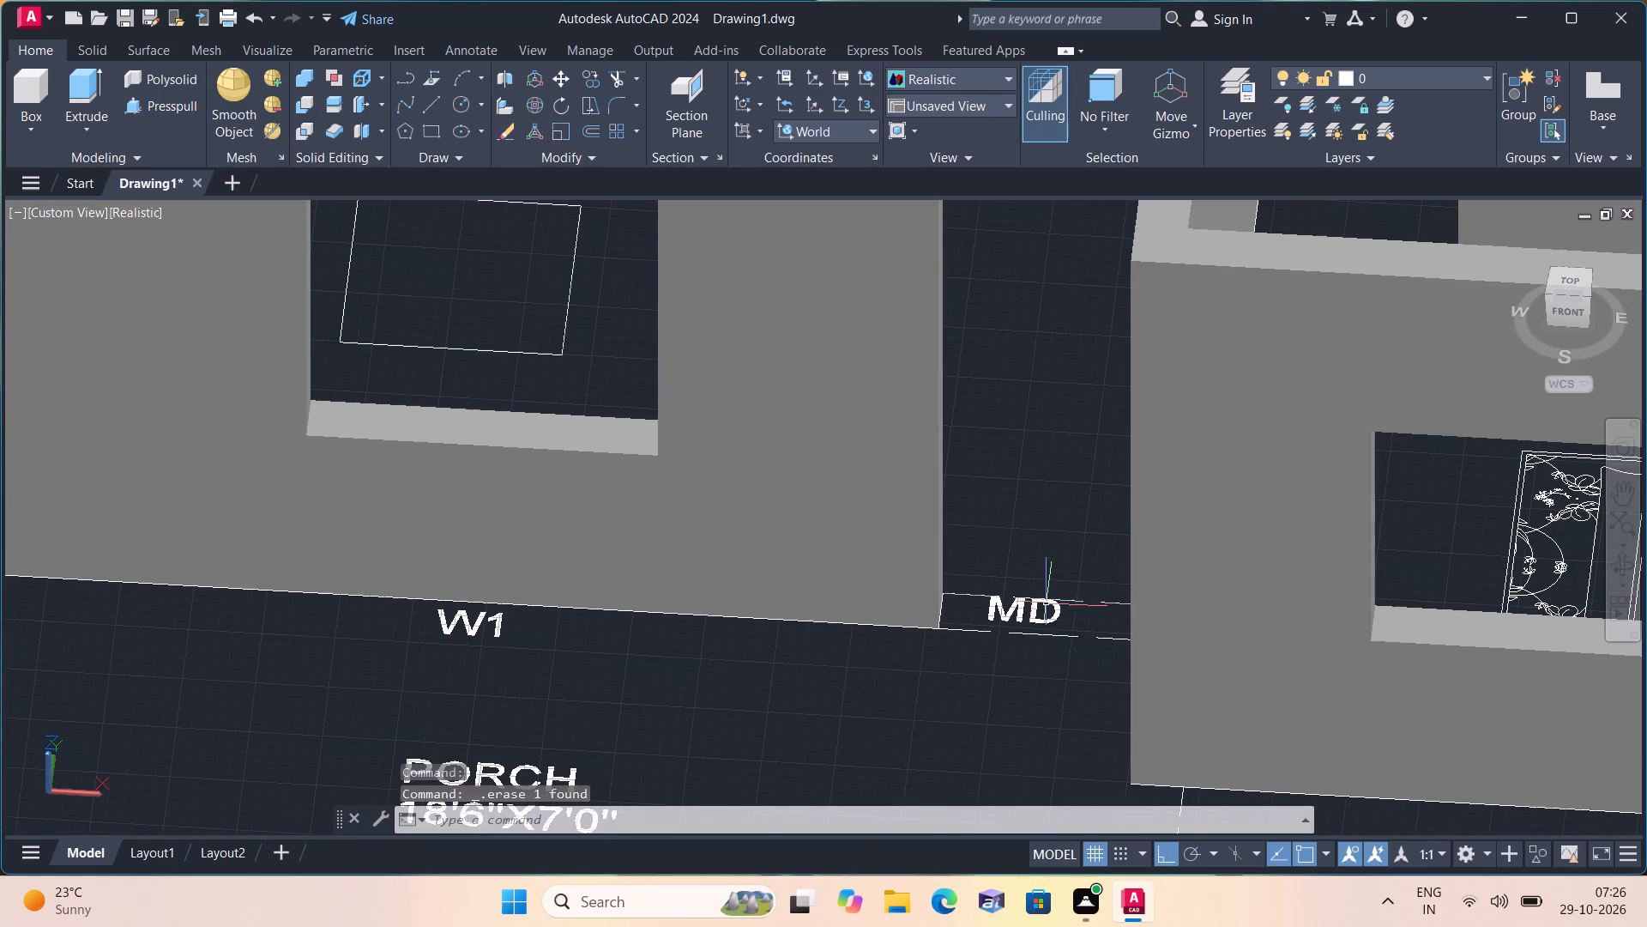
{"action": "middle_click_drag", "start_coordinate": [1056, 672], "coordinate": [1098, 651], "text": "shift"}
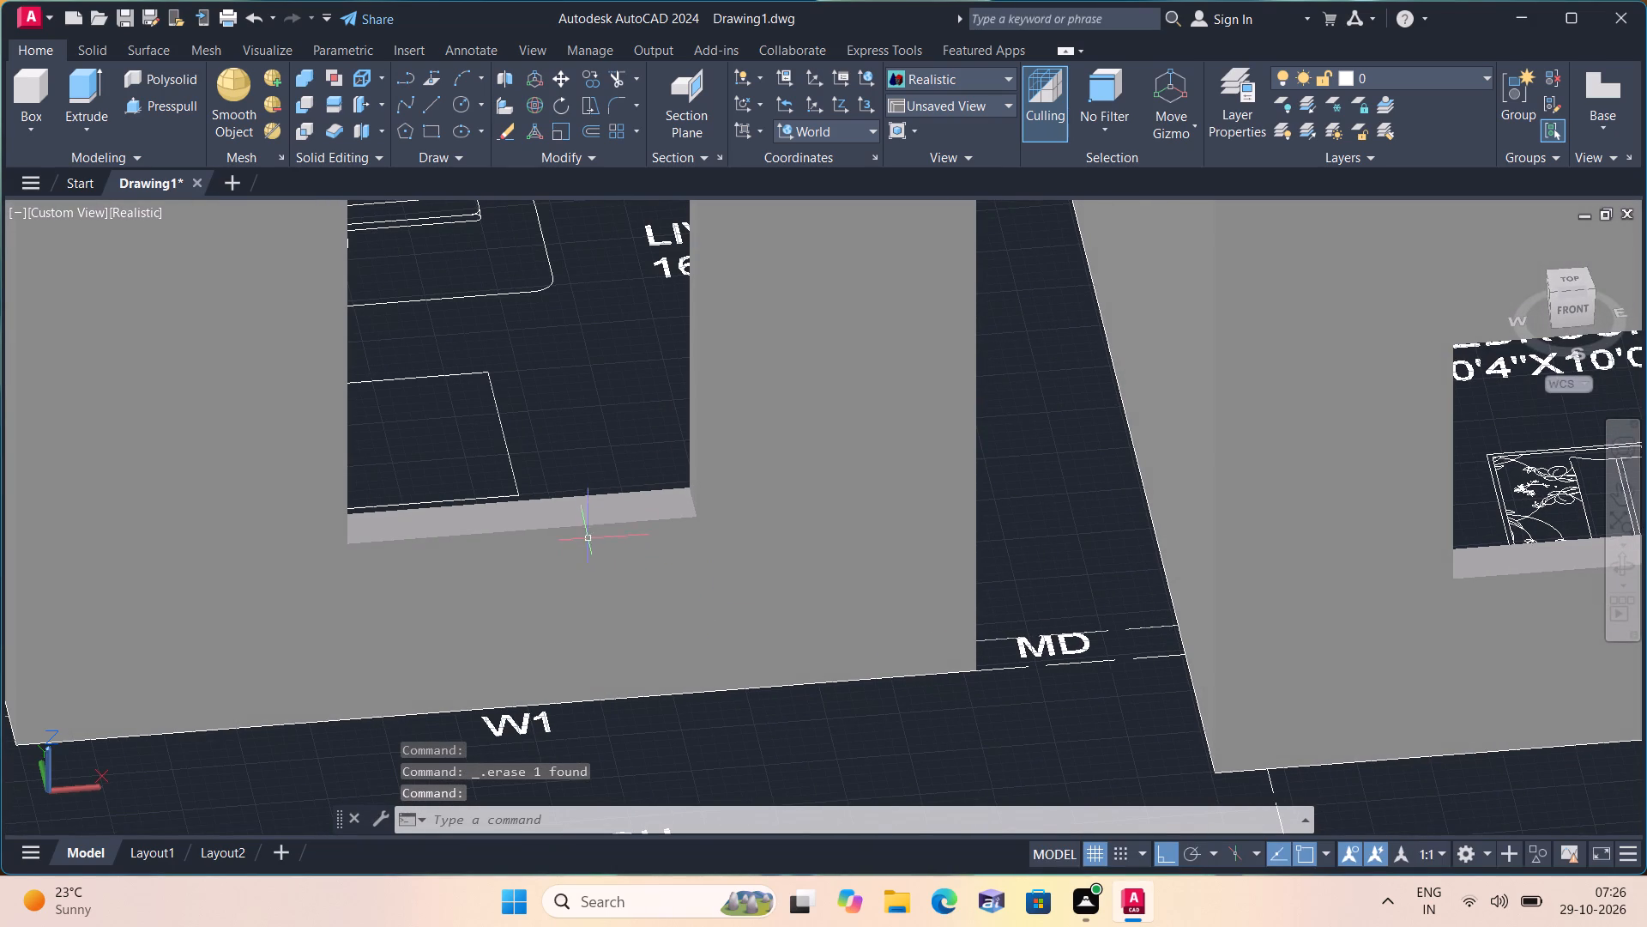
{"action": "left_click", "coordinate": [587, 536]}
{"action": "scroll", "coordinate": [591, 550], "scroll_direction": "down", "scroll_amount": 1}
{"action": "middle_click_drag", "start_coordinate": [584, 550], "coordinate": [538, 551]}
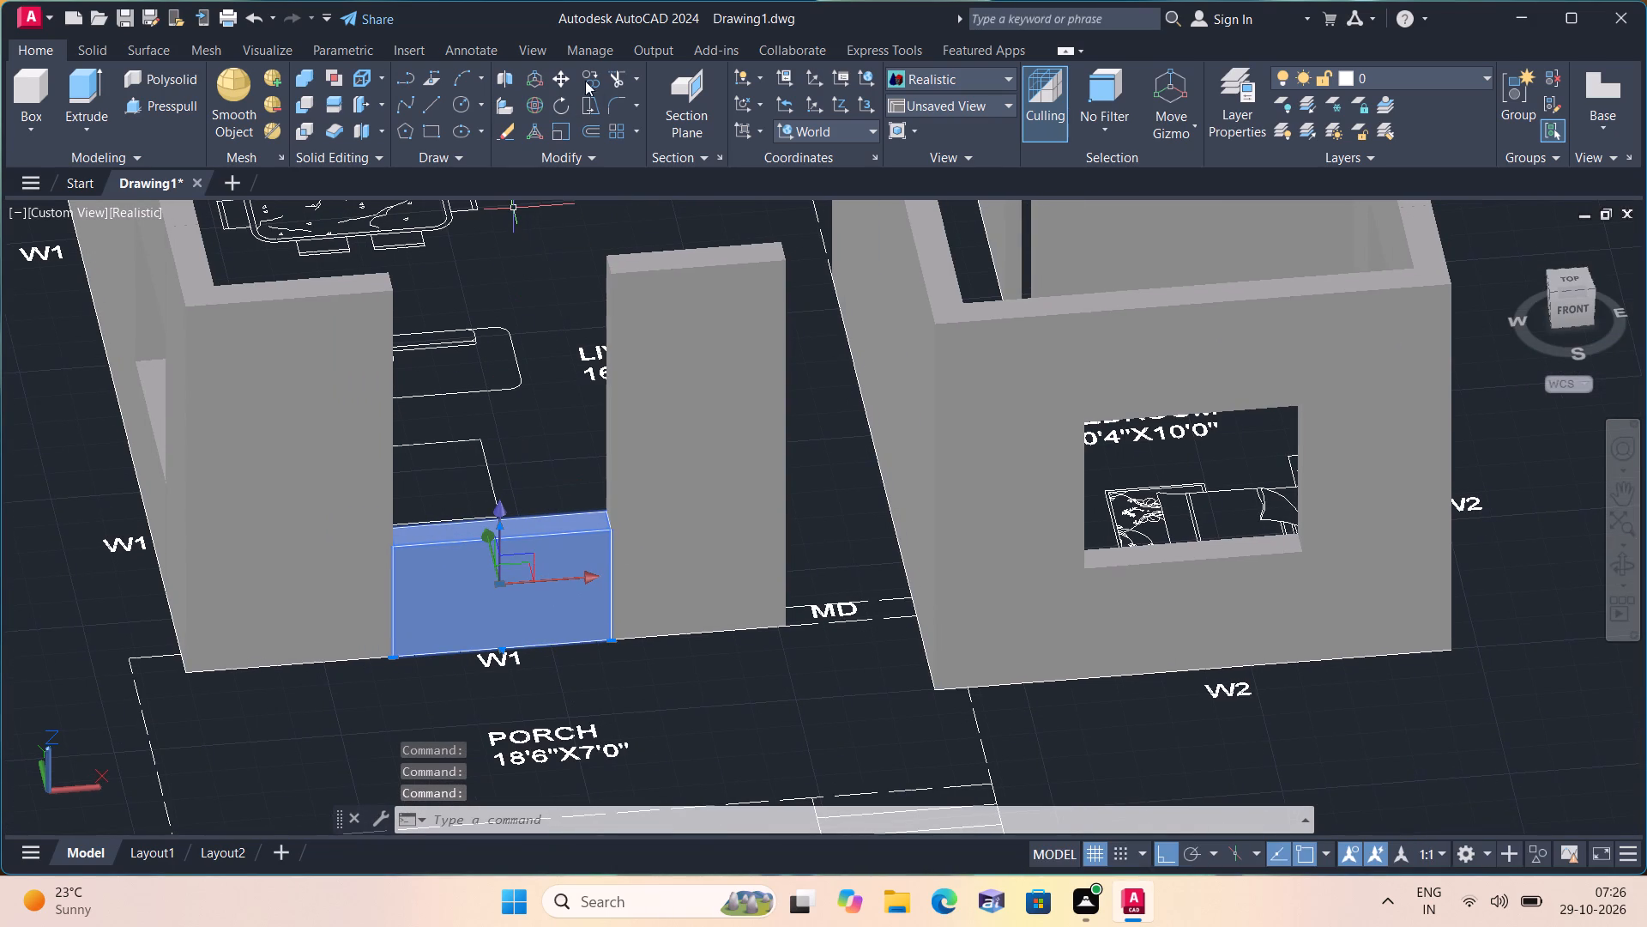
{"action": "left_click", "coordinate": [595, 78]}
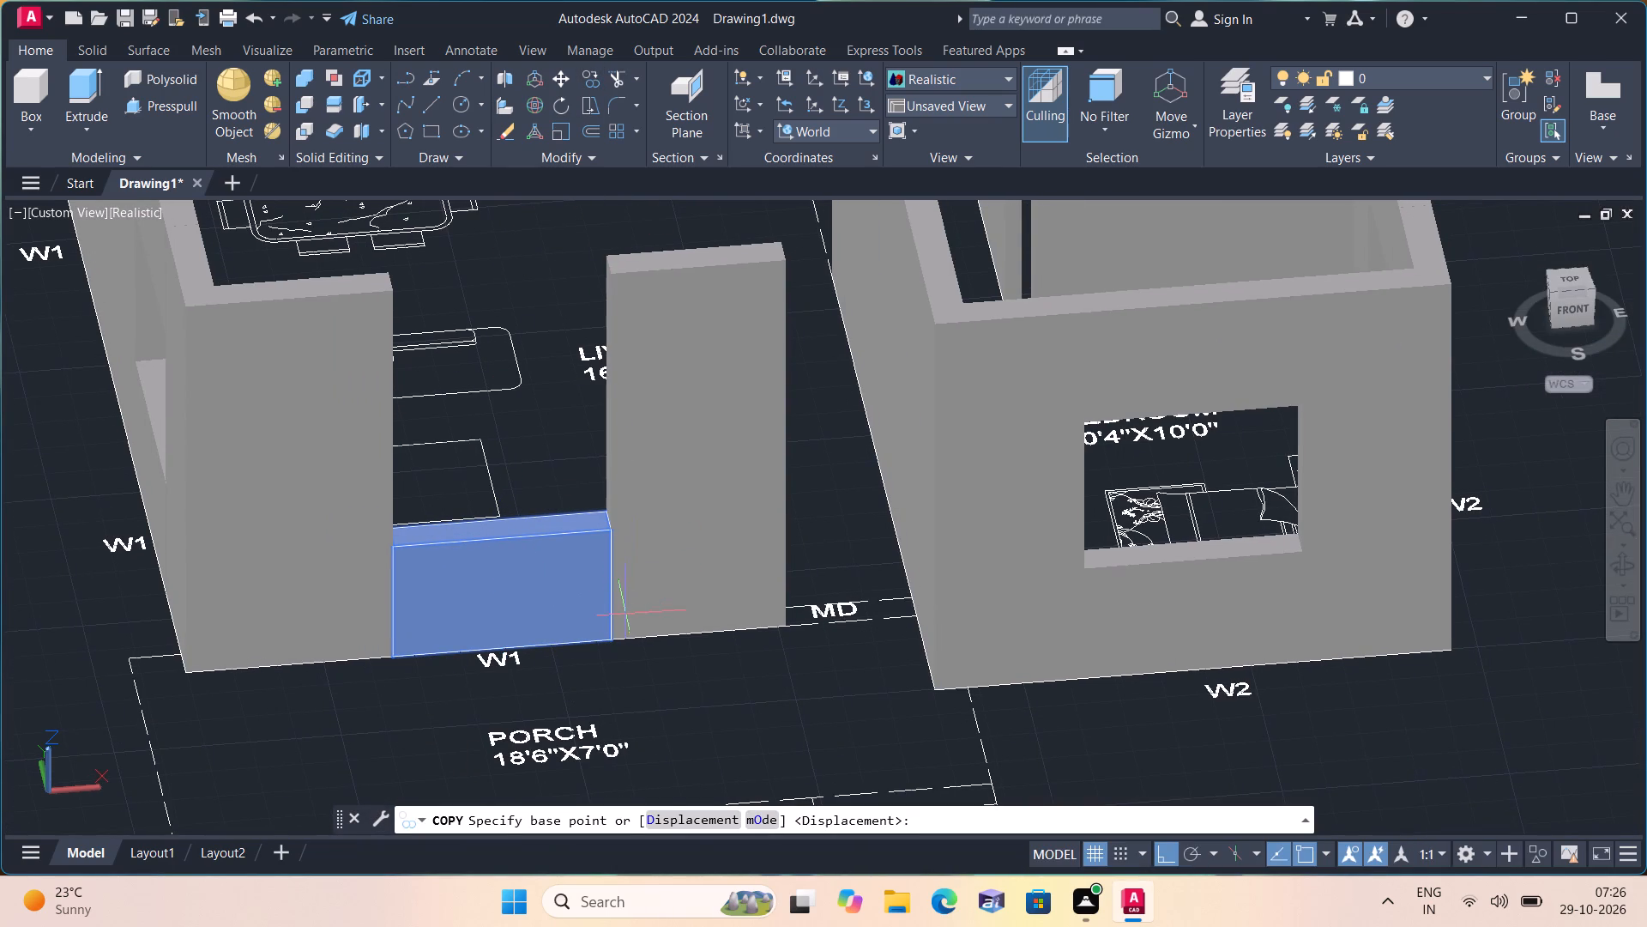
{"action": "left_click", "coordinate": [618, 648]}
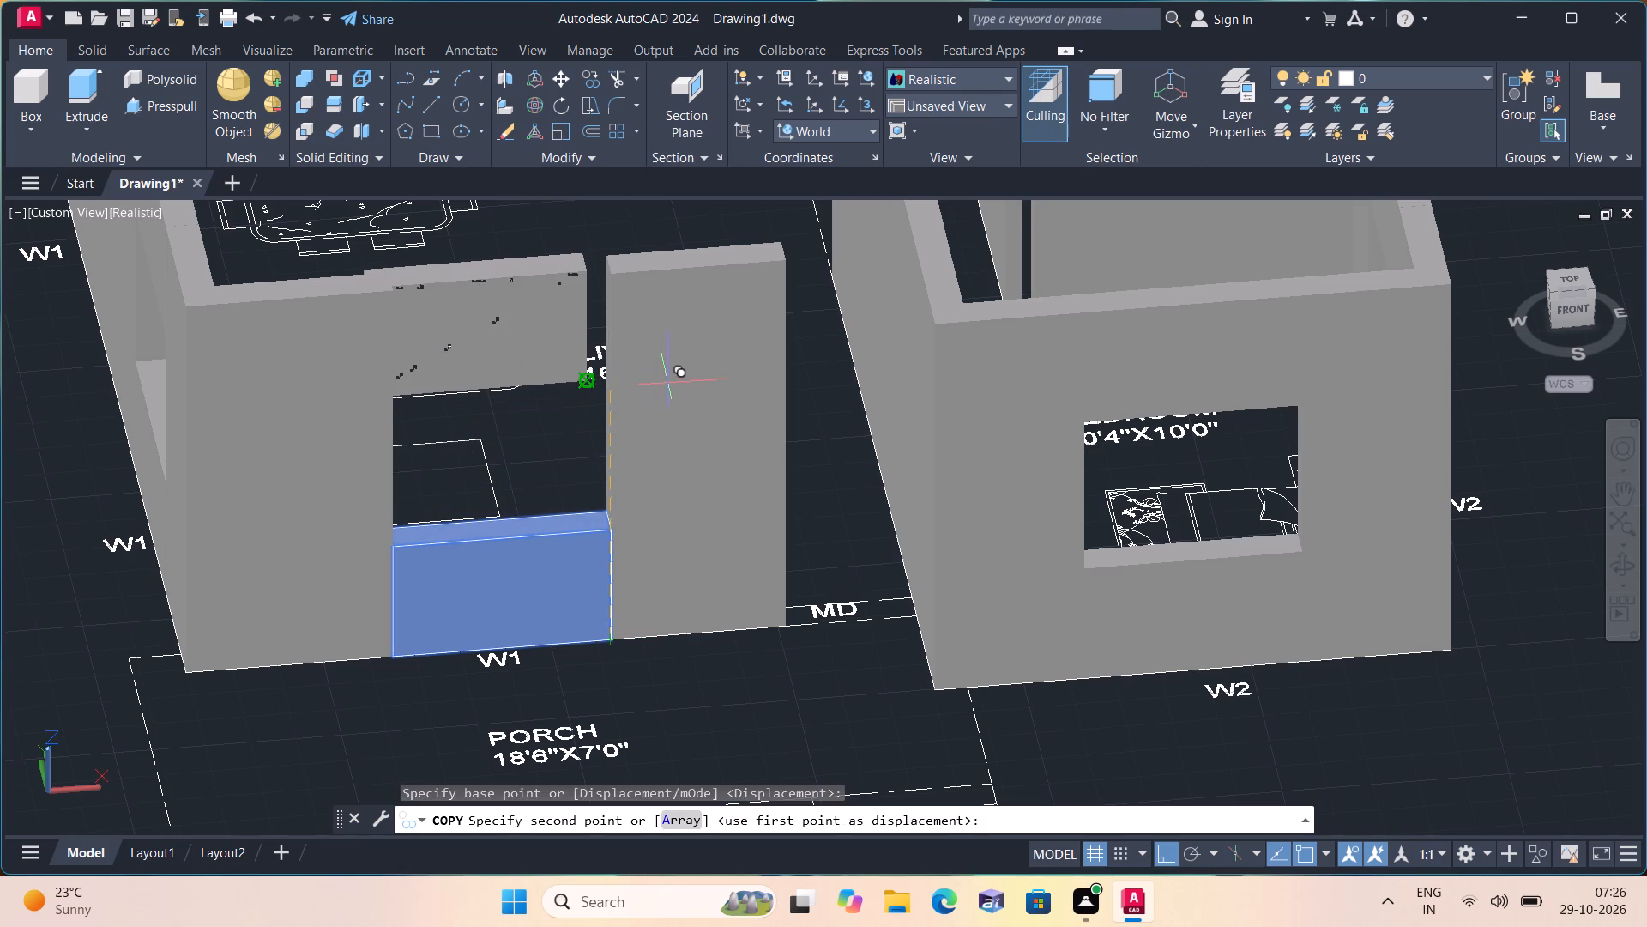
{"action": "key", "text": "7"}
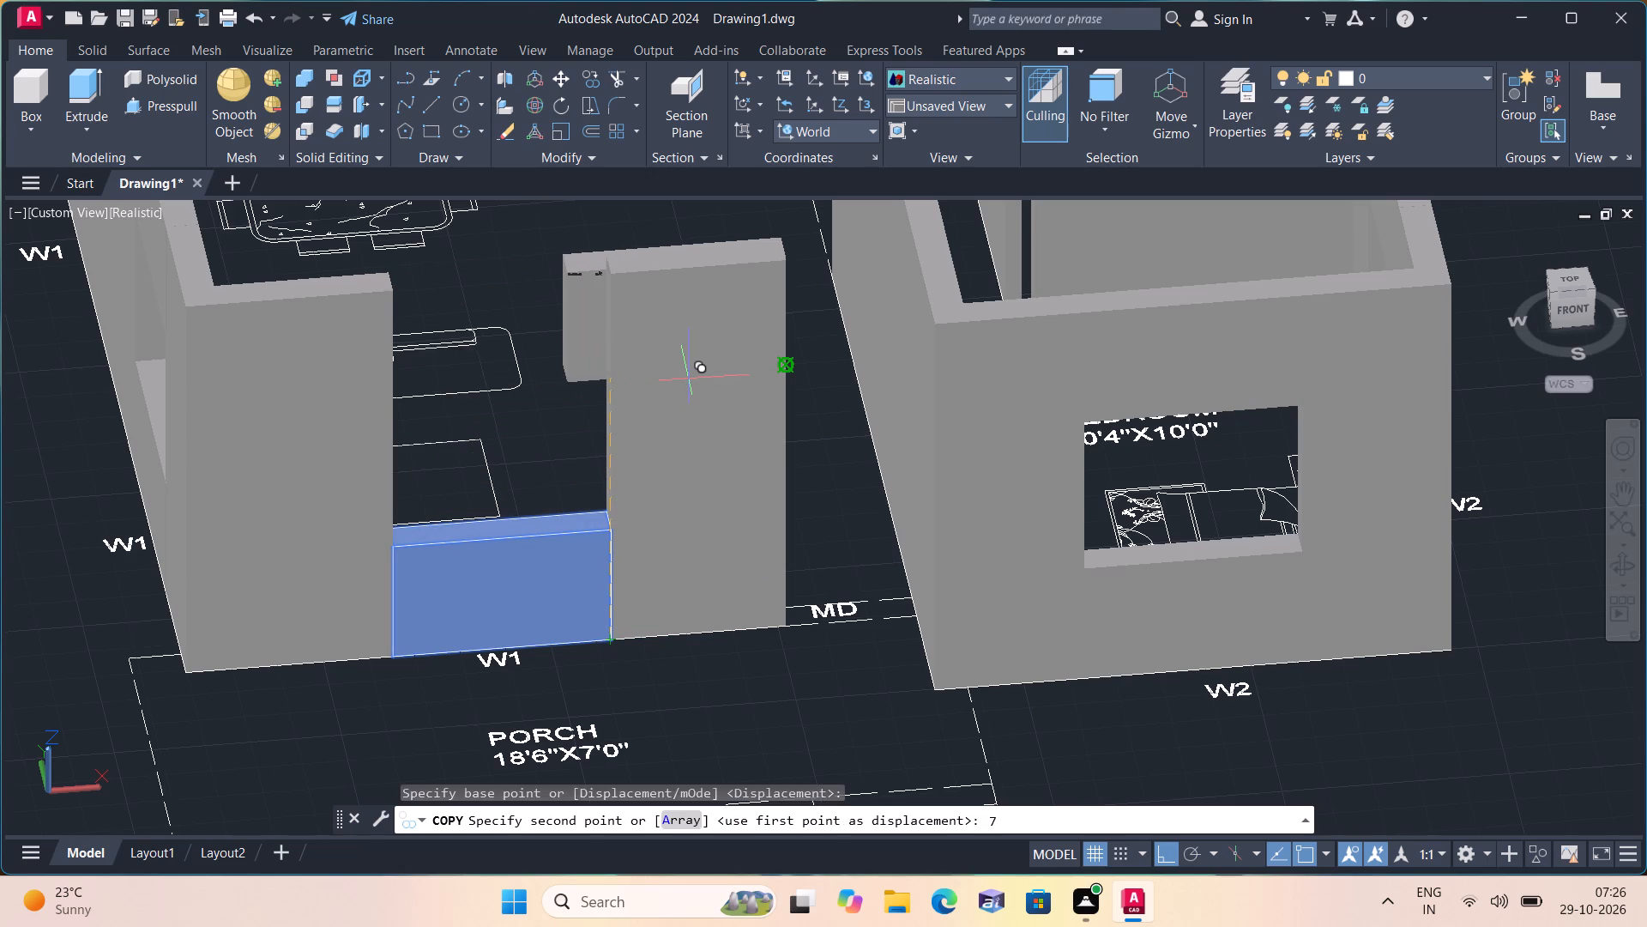
{"action": "key", "text": "apostrophe"}
{"action": "key", "text": "space"}
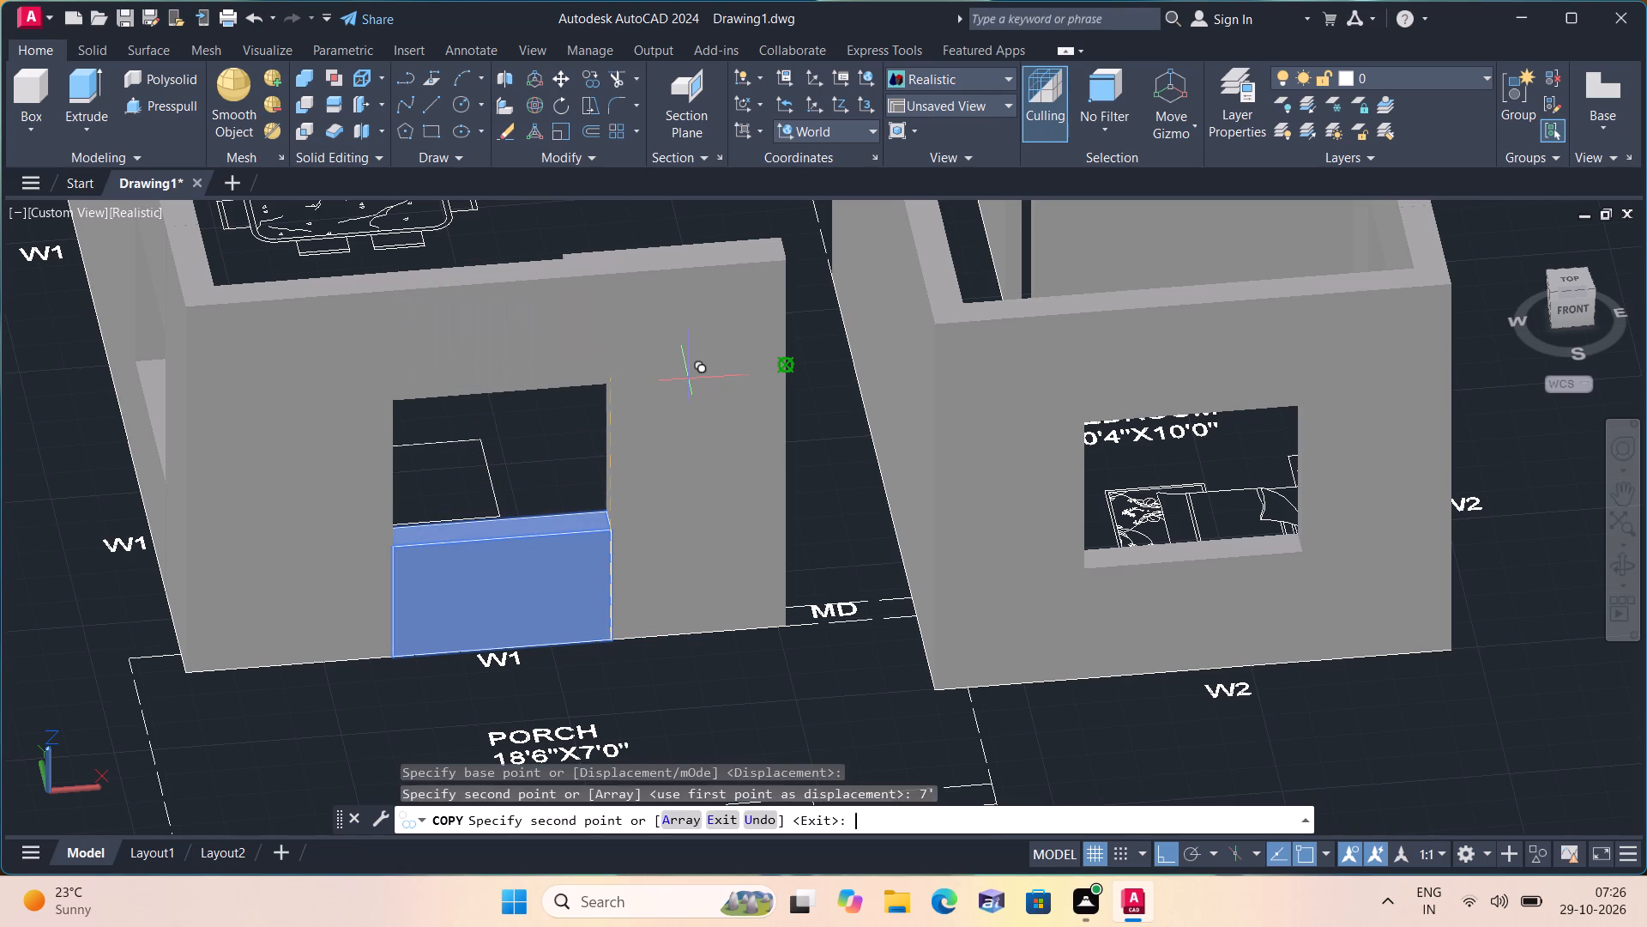
{"action": "scroll", "coordinate": [694, 432], "scroll_direction": "down", "scroll_amount": 1}
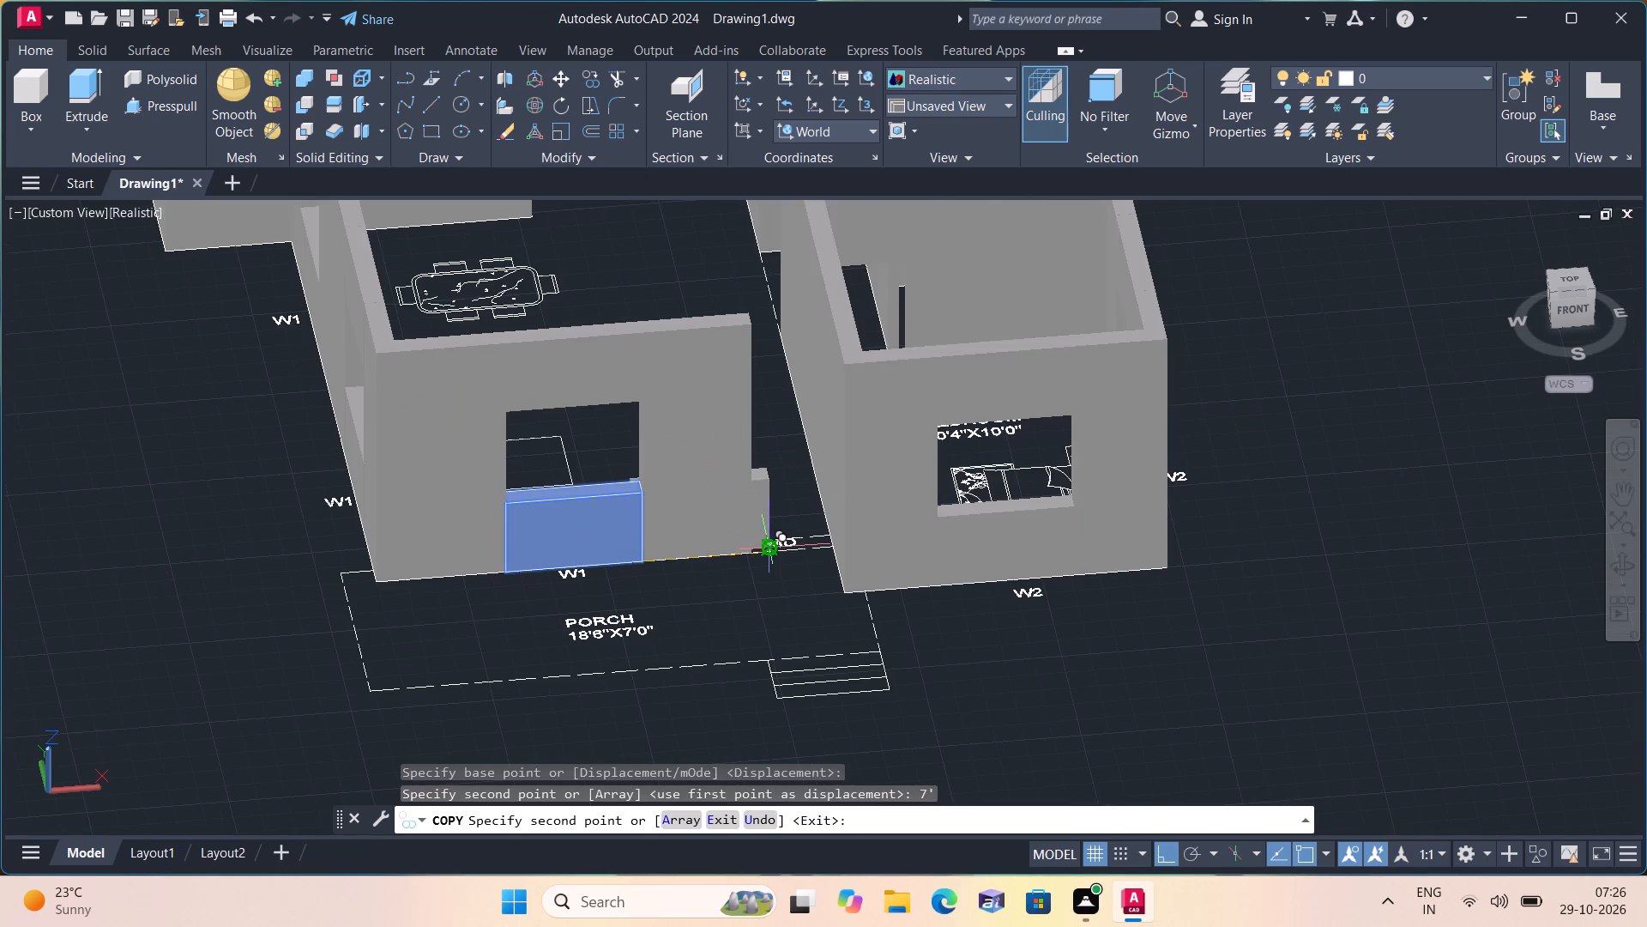
{"action": "key", "text": "Escape"}
Draw a 3' high box across the MD door opening, from its inner corner at the bedroom wall to the opposite outer corner.
{"action": "middle_click_drag", "start_coordinate": [784, 598], "coordinate": [762, 597], "text": "shift"}
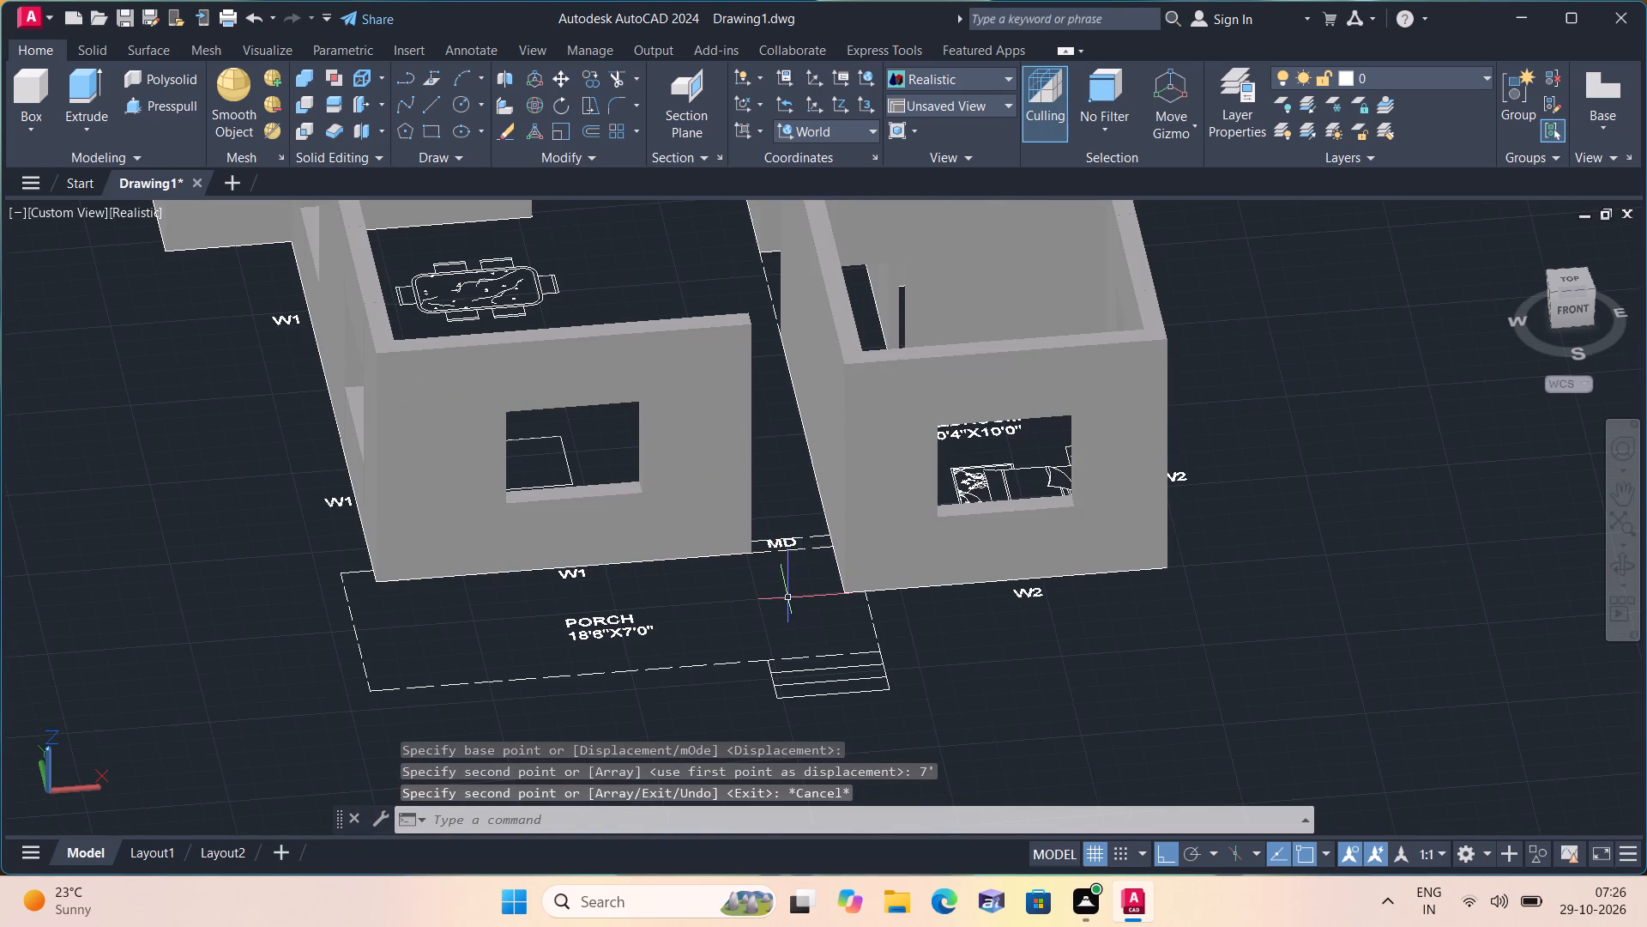
{"action": "middle_click_drag", "start_coordinate": [762, 597], "coordinate": [706, 564], "text": "shift"}
{"action": "middle_click_drag", "start_coordinate": [798, 617], "coordinate": [718, 595], "text": "shift"}
{"action": "scroll", "coordinate": [720, 574], "scroll_direction": "up", "scroll_amount": 1}
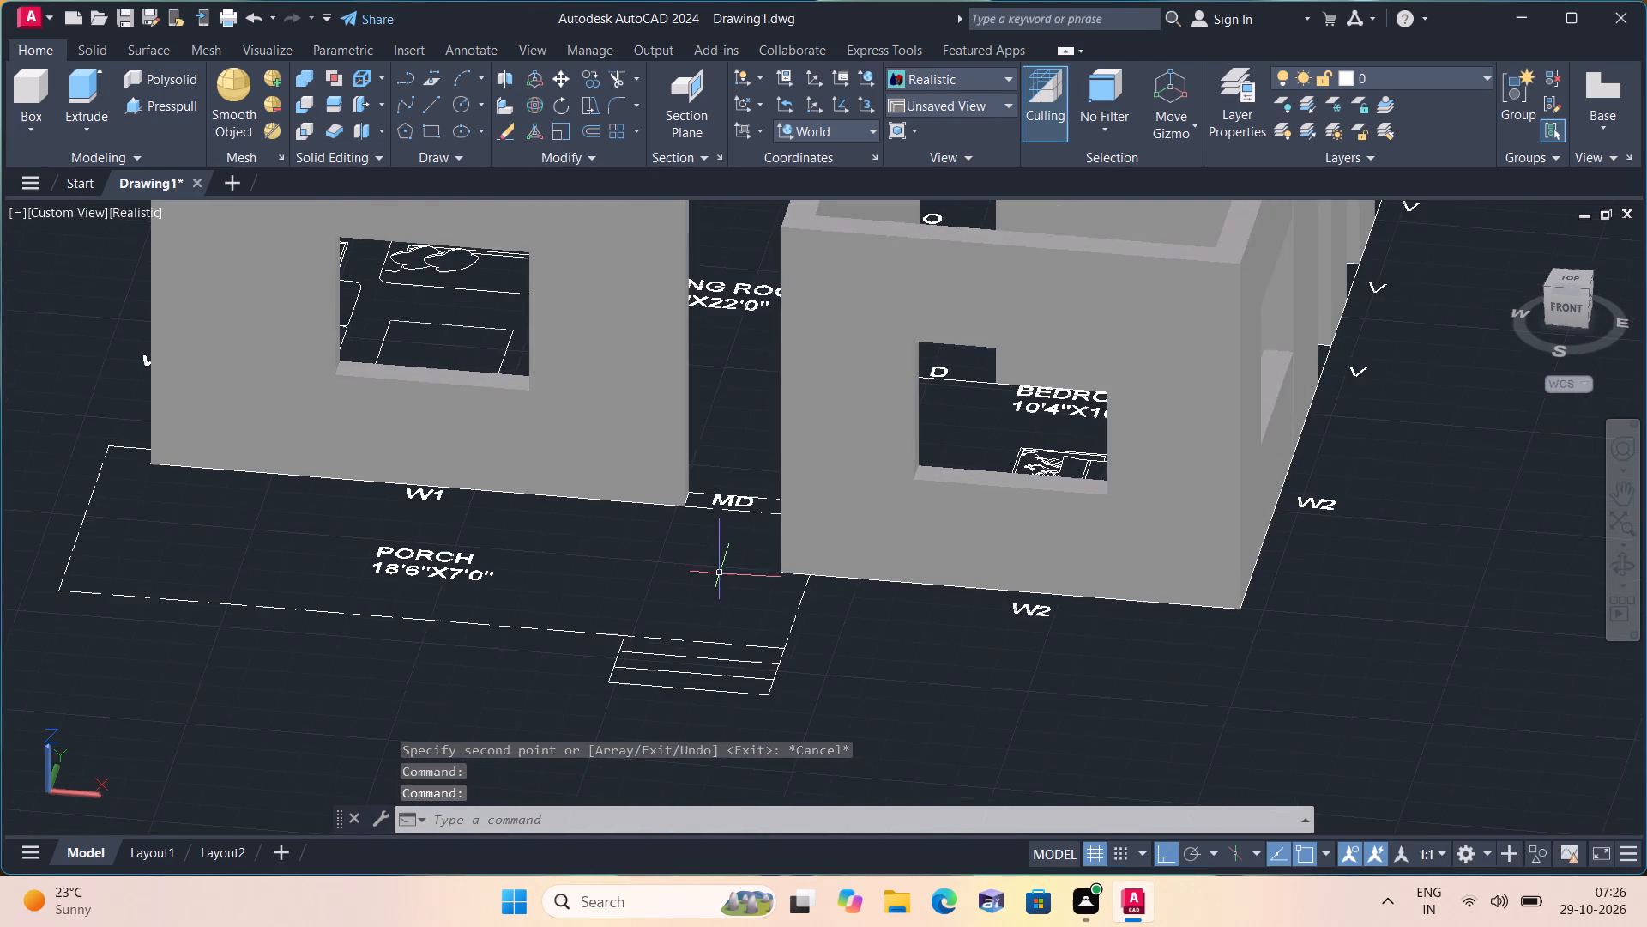
{"action": "scroll", "coordinate": [757, 504], "scroll_direction": "up", "scroll_amount": 3}
{"action": "middle_click_drag", "start_coordinate": [709, 543], "coordinate": [766, 617], "text": "shift"}
{"action": "middle_click_drag", "start_coordinate": [768, 615], "coordinate": [746, 591]}
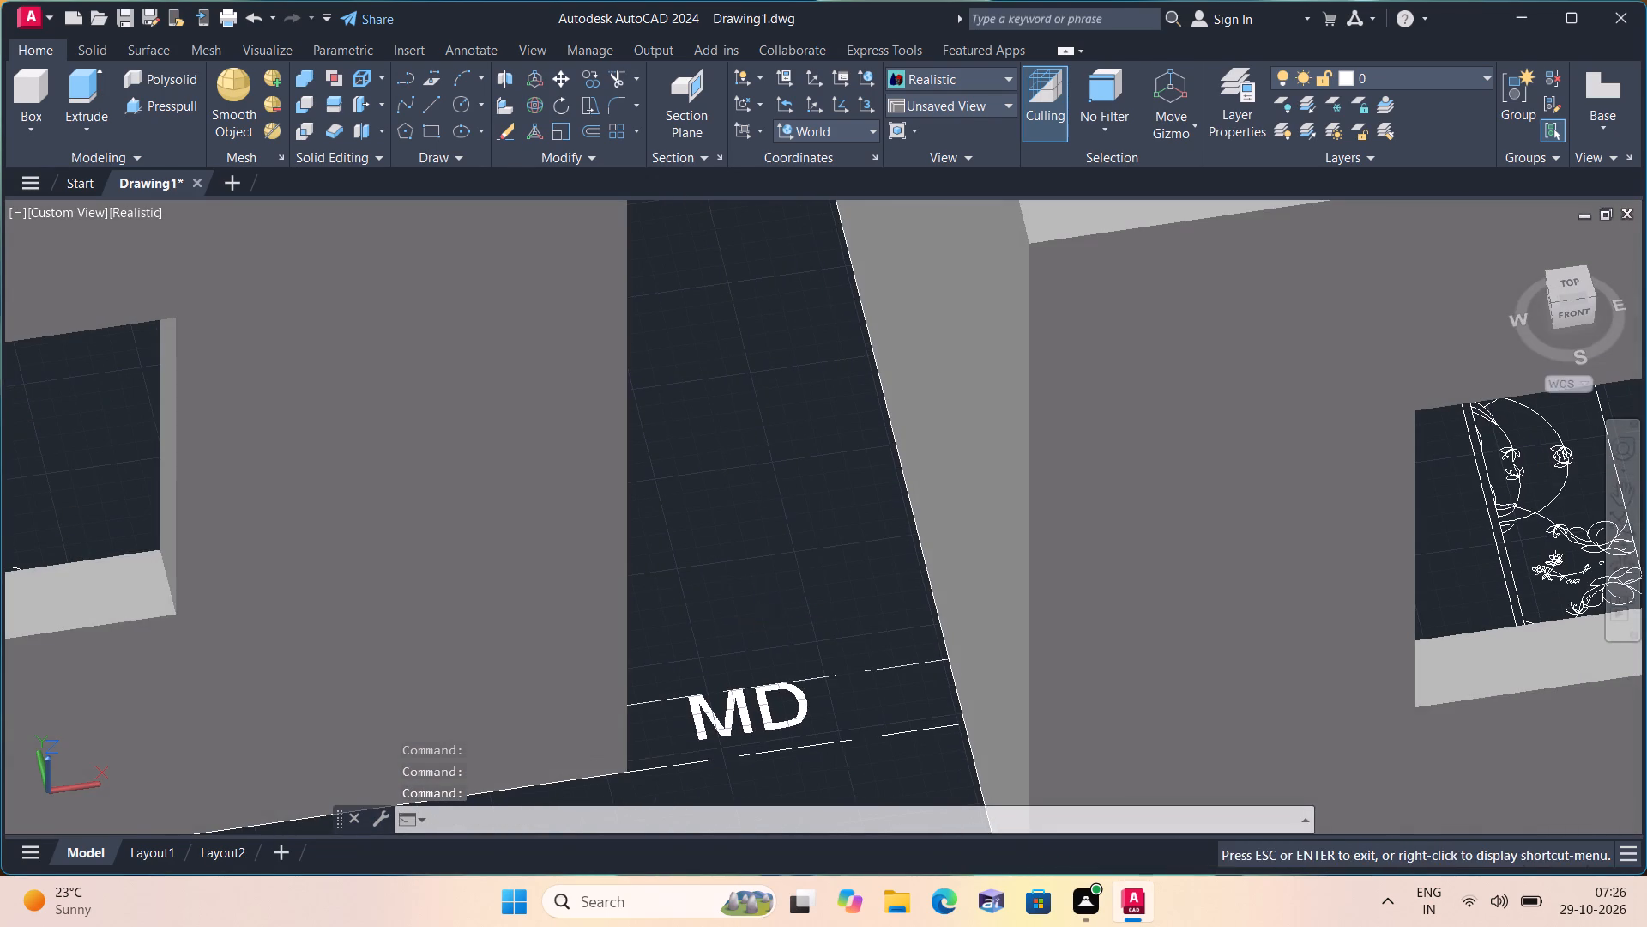
{"action": "middle_click_drag", "start_coordinate": [746, 591], "coordinate": [694, 507]}
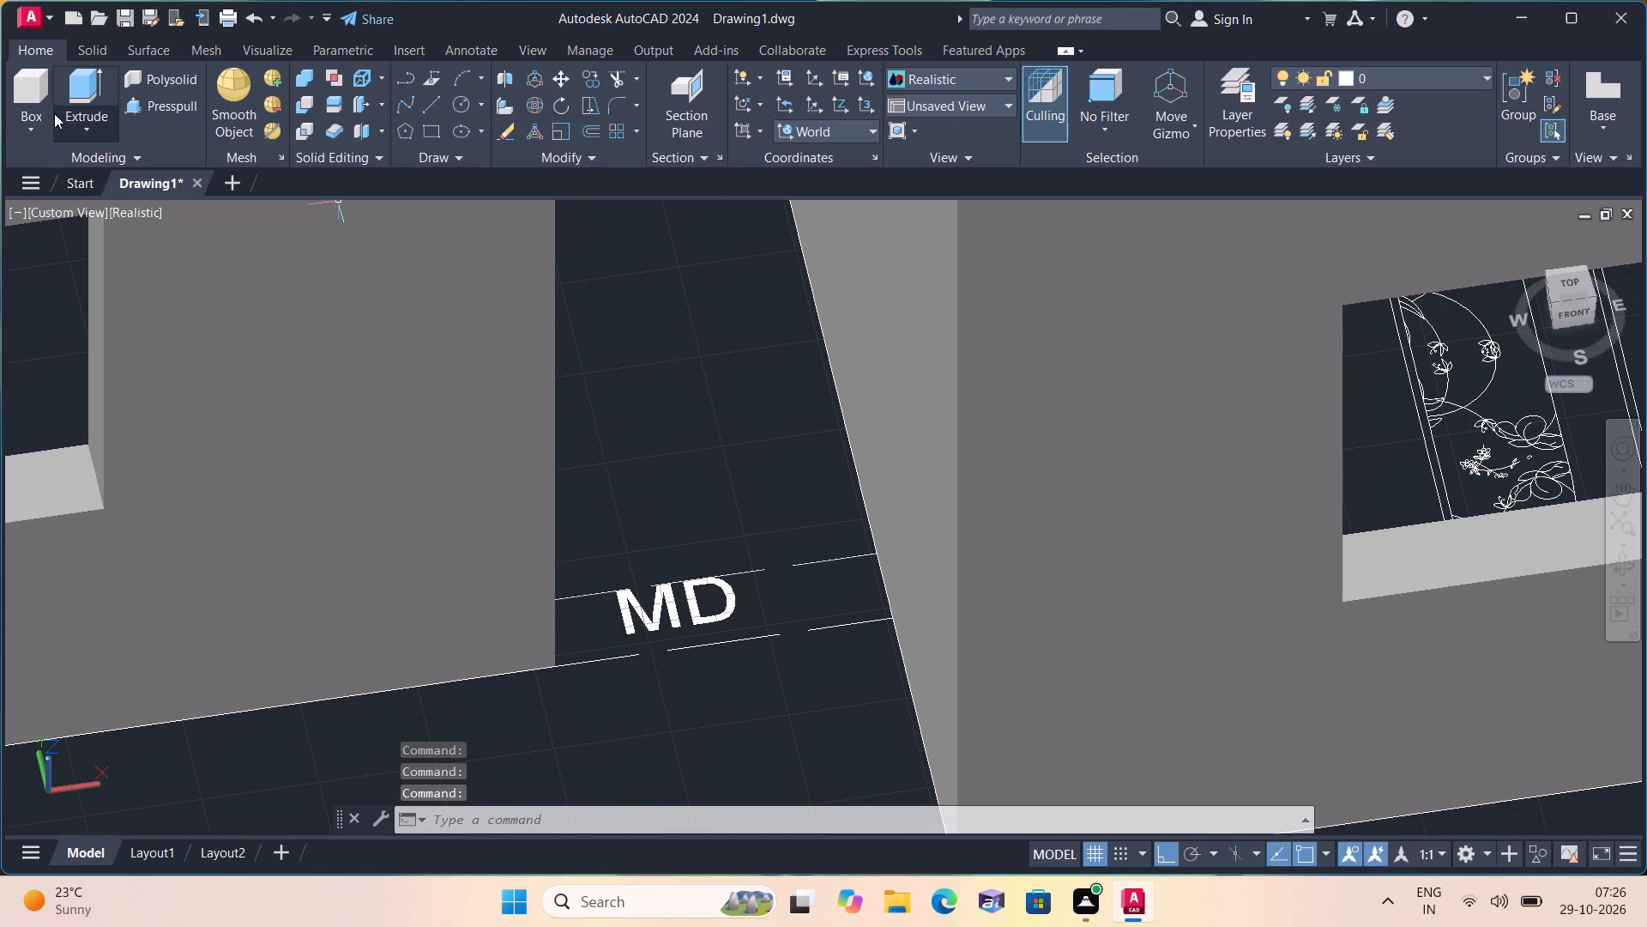
{"action": "left_click", "coordinate": [31, 123]}
{"action": "left_click", "coordinate": [61, 164]}
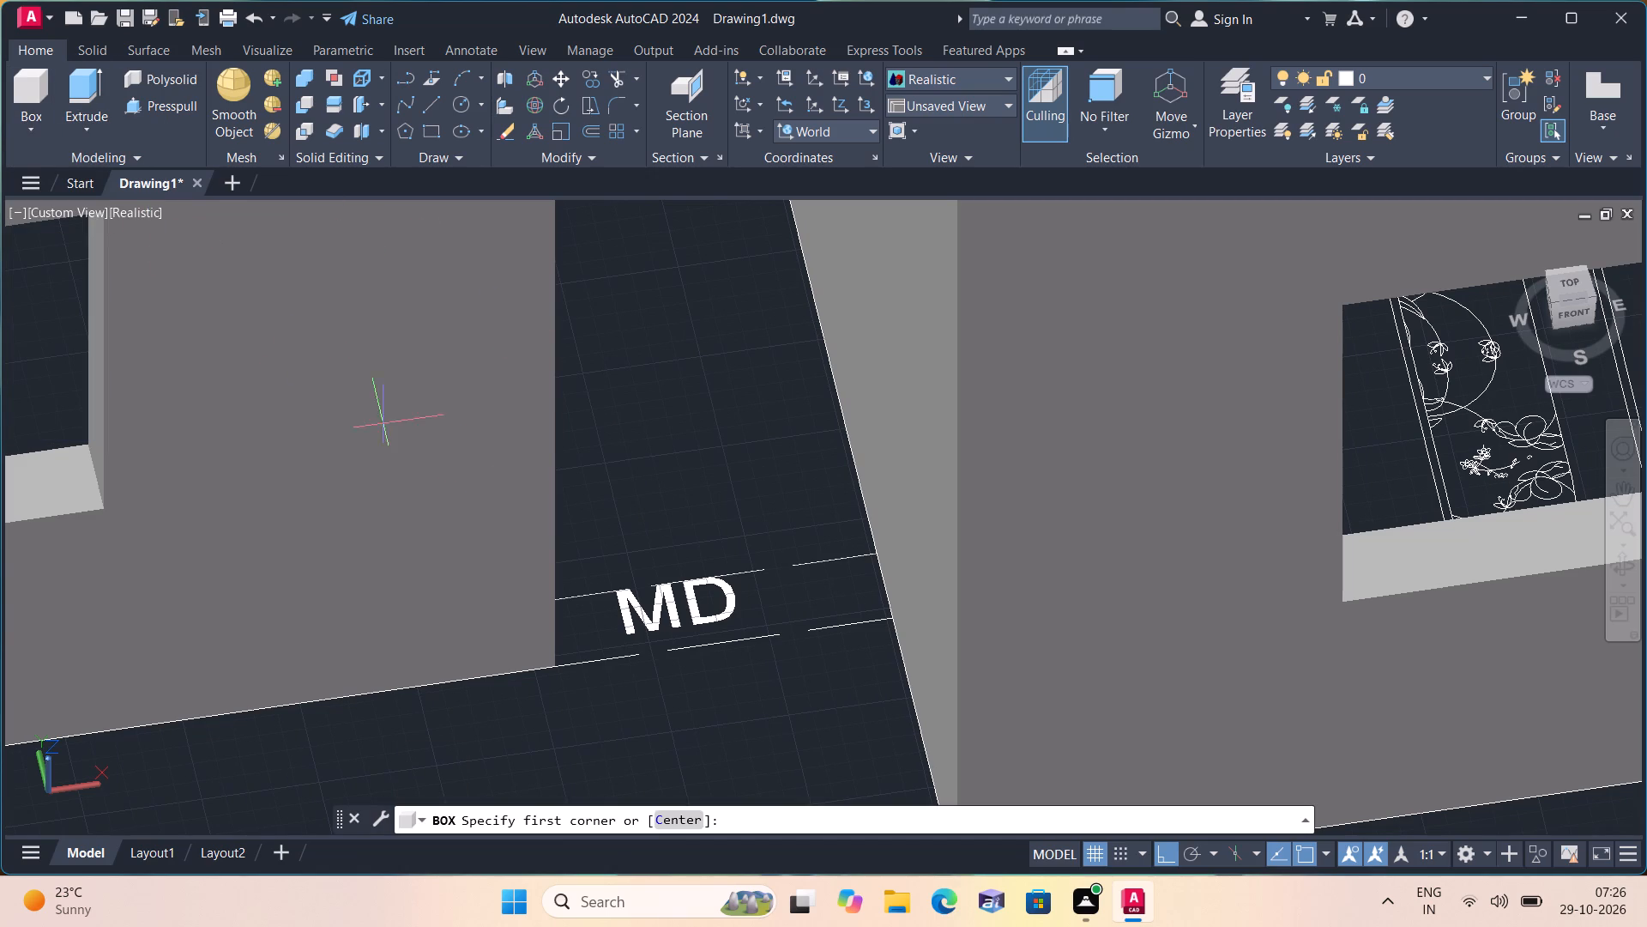
{"action": "scroll", "coordinate": [772, 599], "scroll_direction": "up", "scroll_amount": 1}
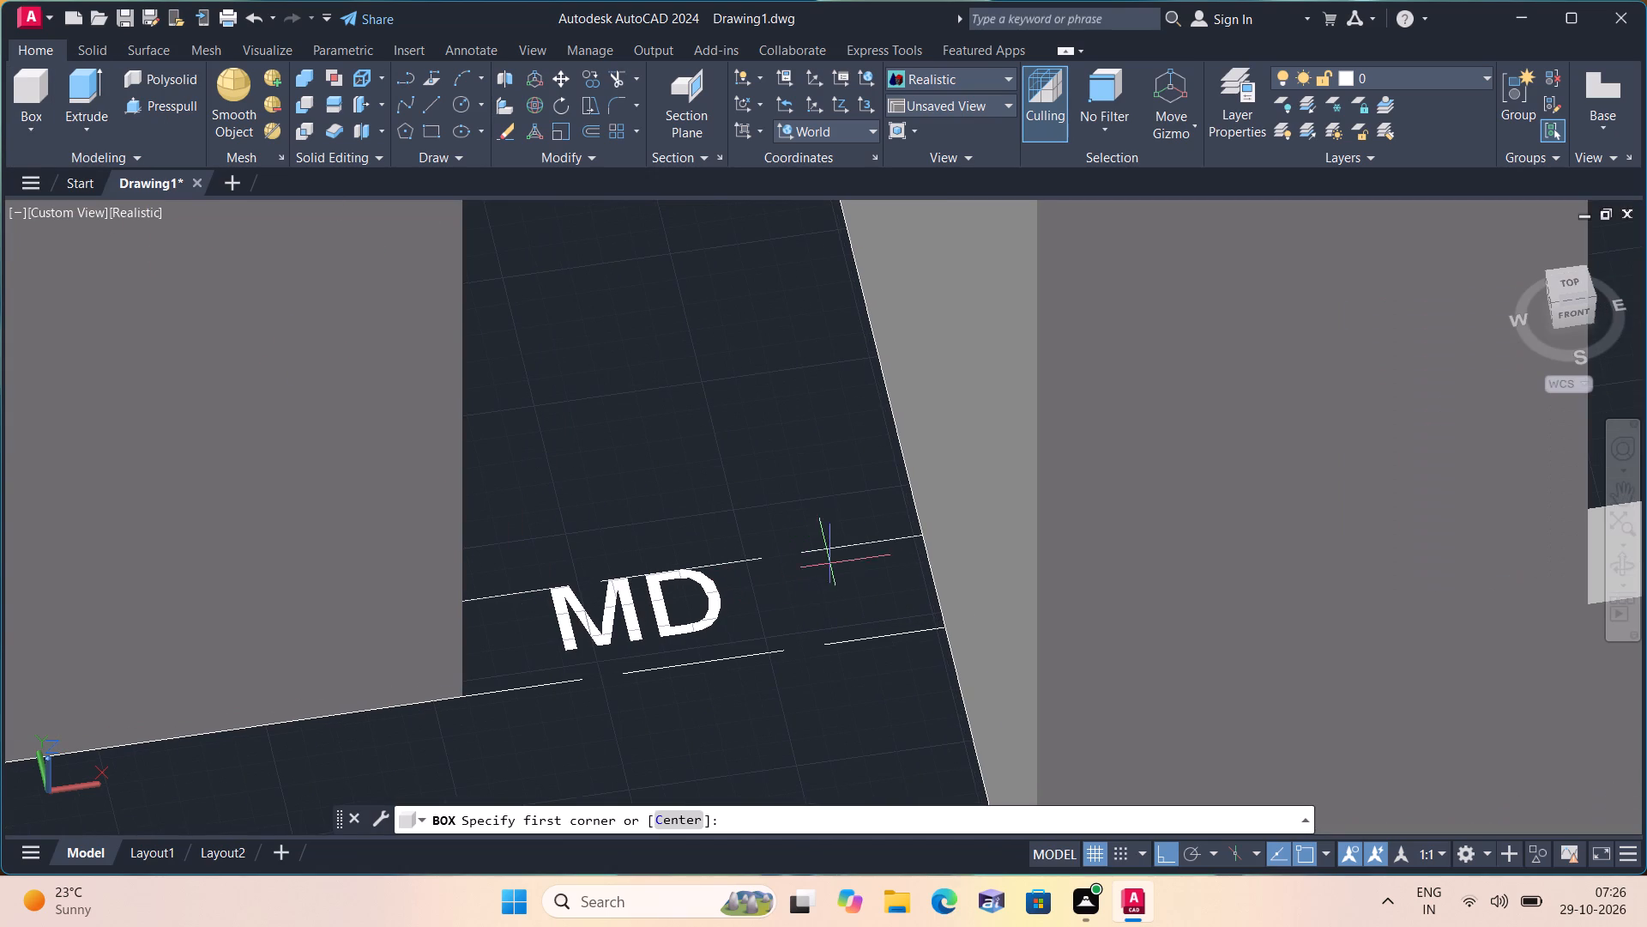
{"action": "scroll", "coordinate": [923, 542], "scroll_direction": "up", "scroll_amount": 1}
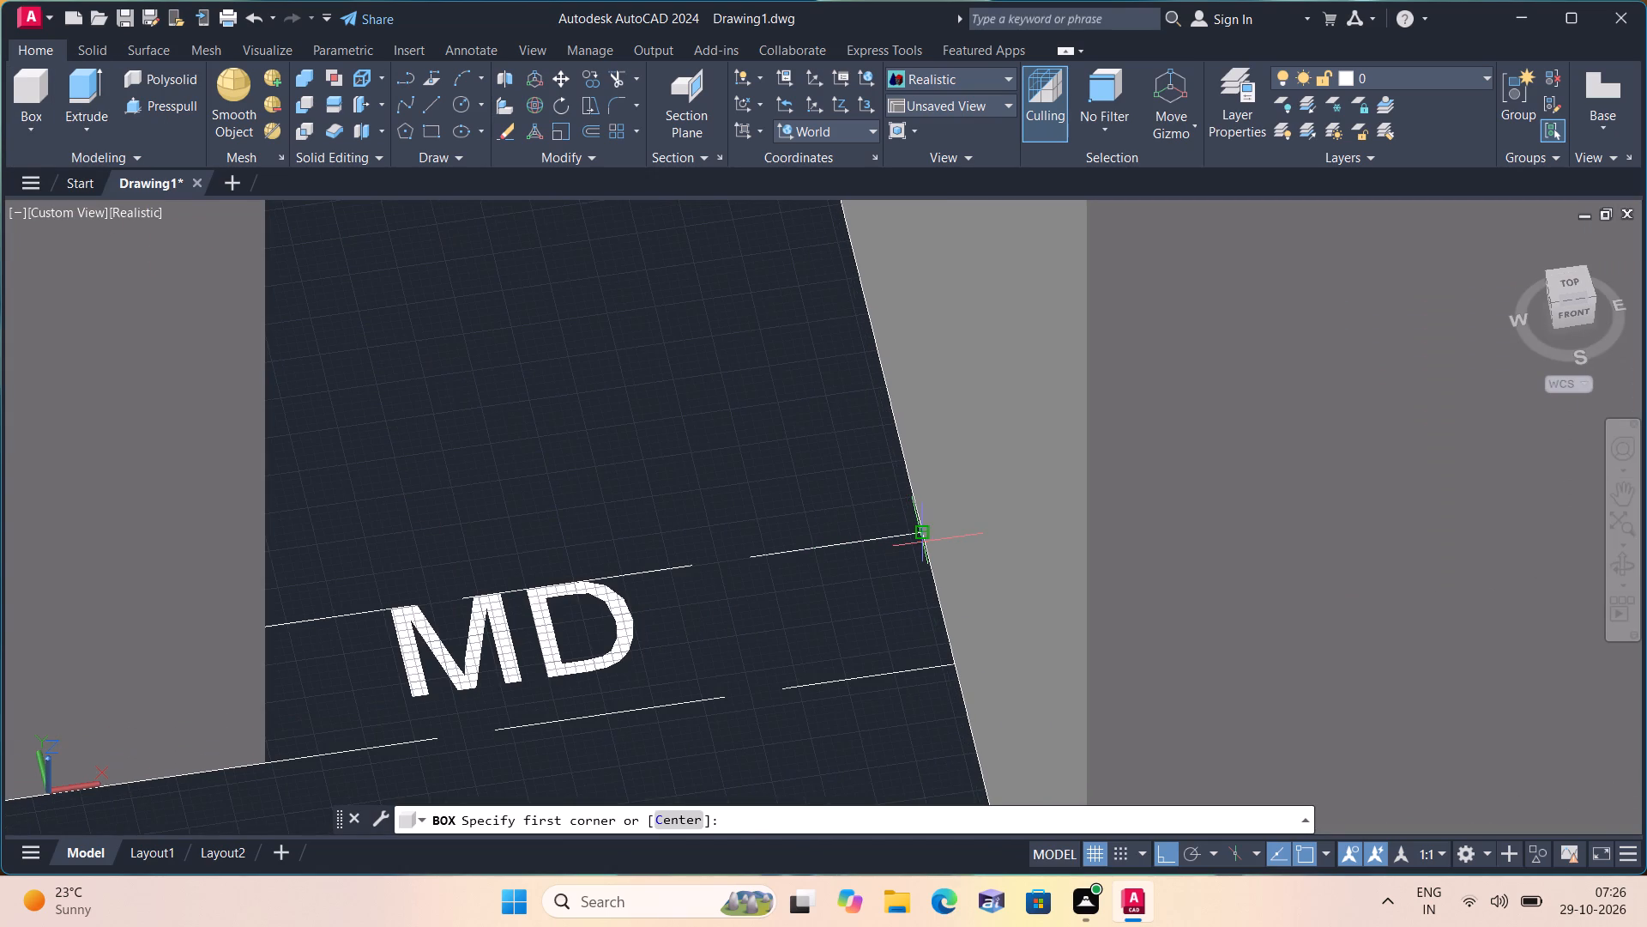
{"action": "left_click", "coordinate": [923, 542]}
{"action": "middle_click_drag", "start_coordinate": [413, 663], "coordinate": [401, 656], "text": "shift"}
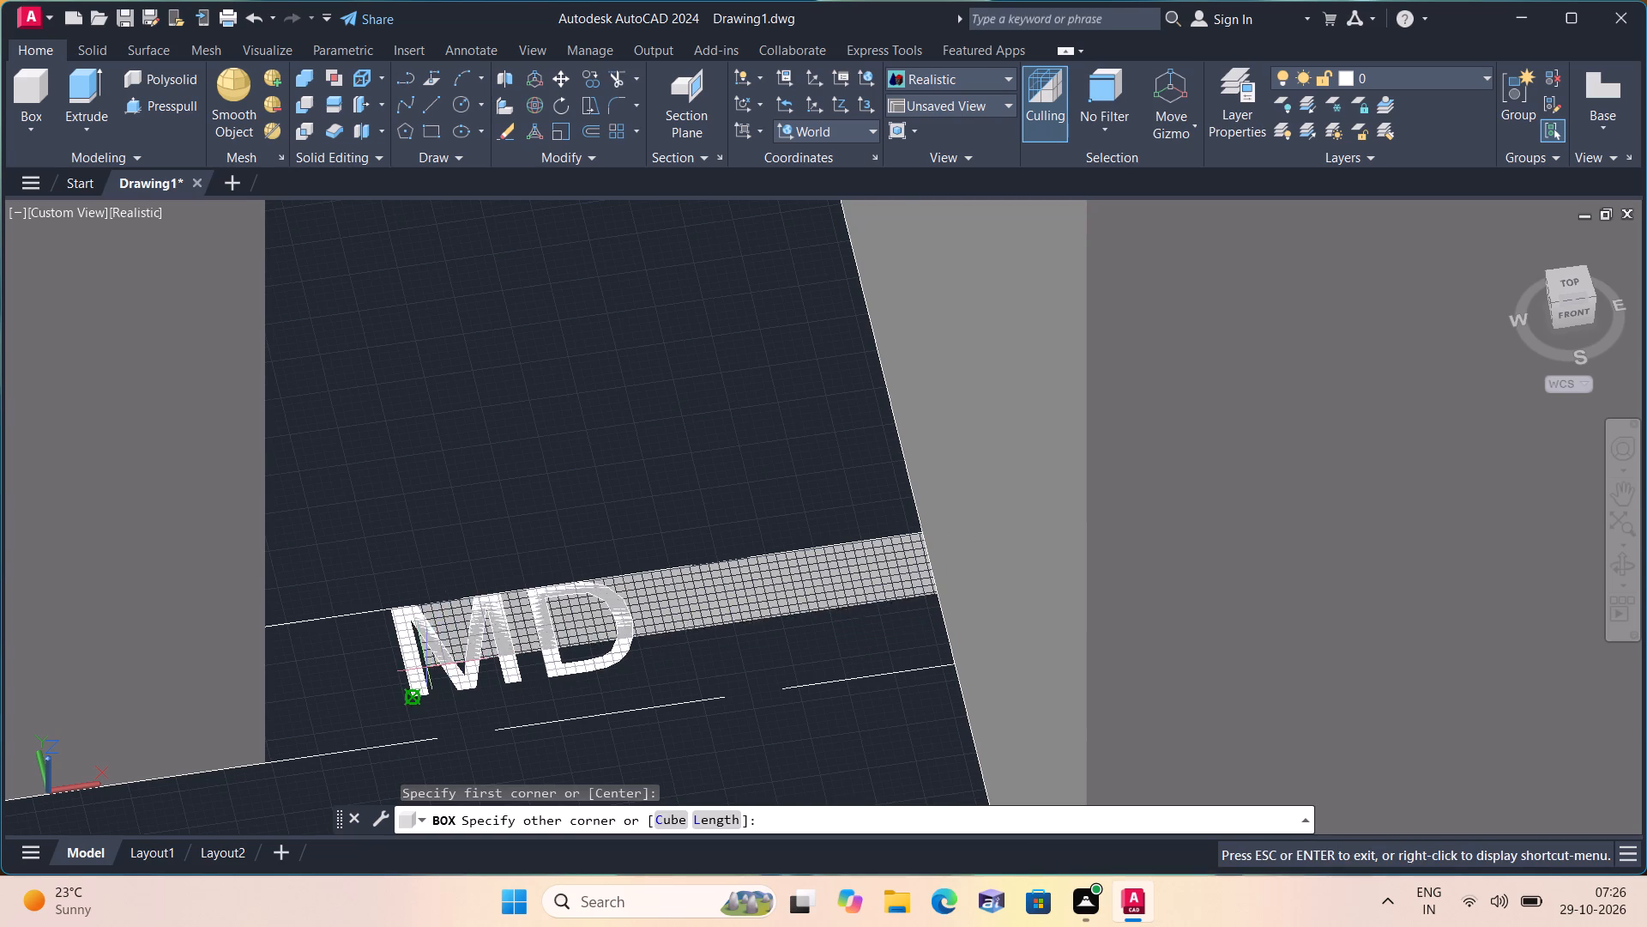
{"action": "middle_click_drag", "start_coordinate": [401, 656], "coordinate": [320, 657], "text": "shift"}
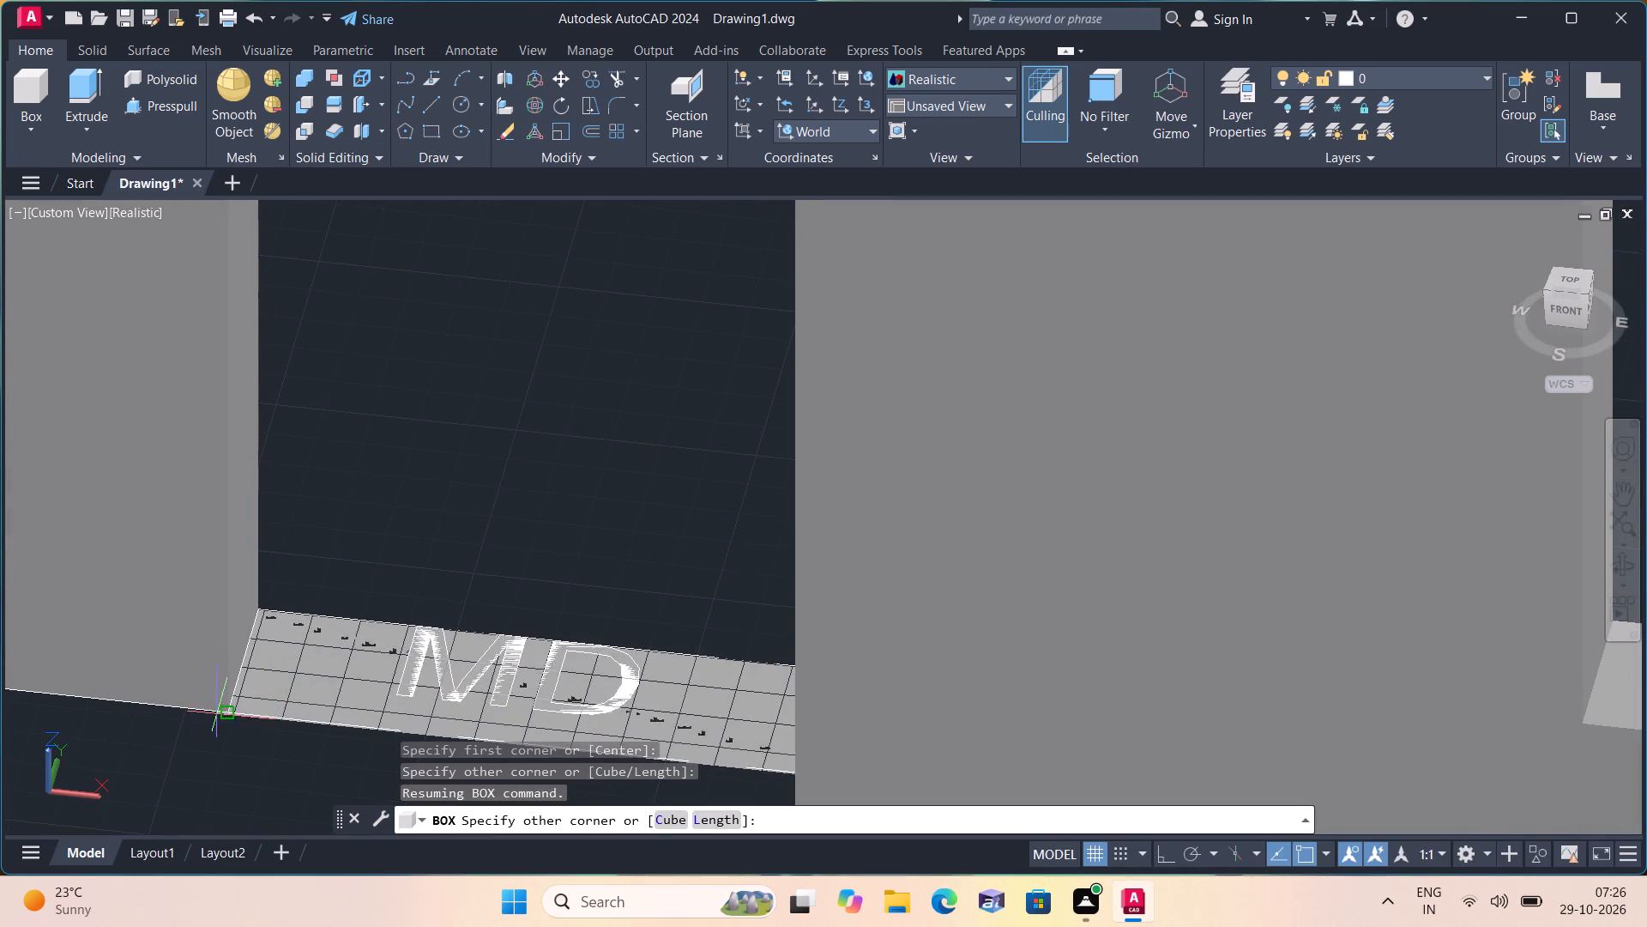
{"action": "left_click", "coordinate": [224, 712]}
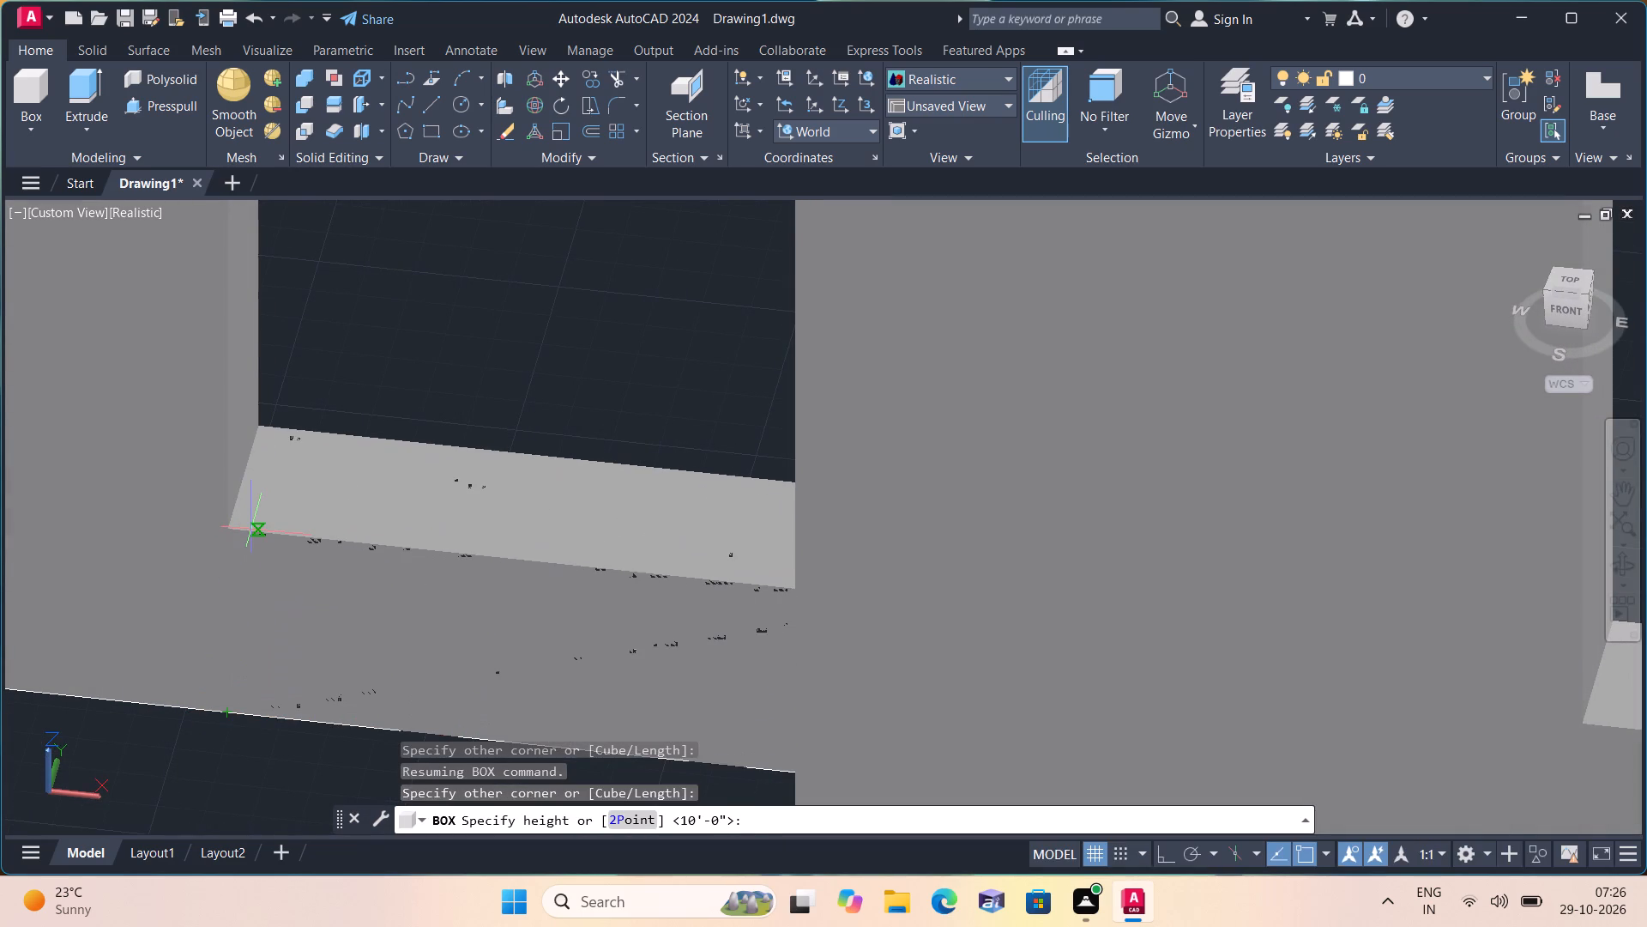
{"action": "type", "text": "3'"}
{"action": "key", "text": "space"}
{"action": "scroll", "coordinate": [251, 530], "scroll_direction": "down", "scroll_amount": 1}
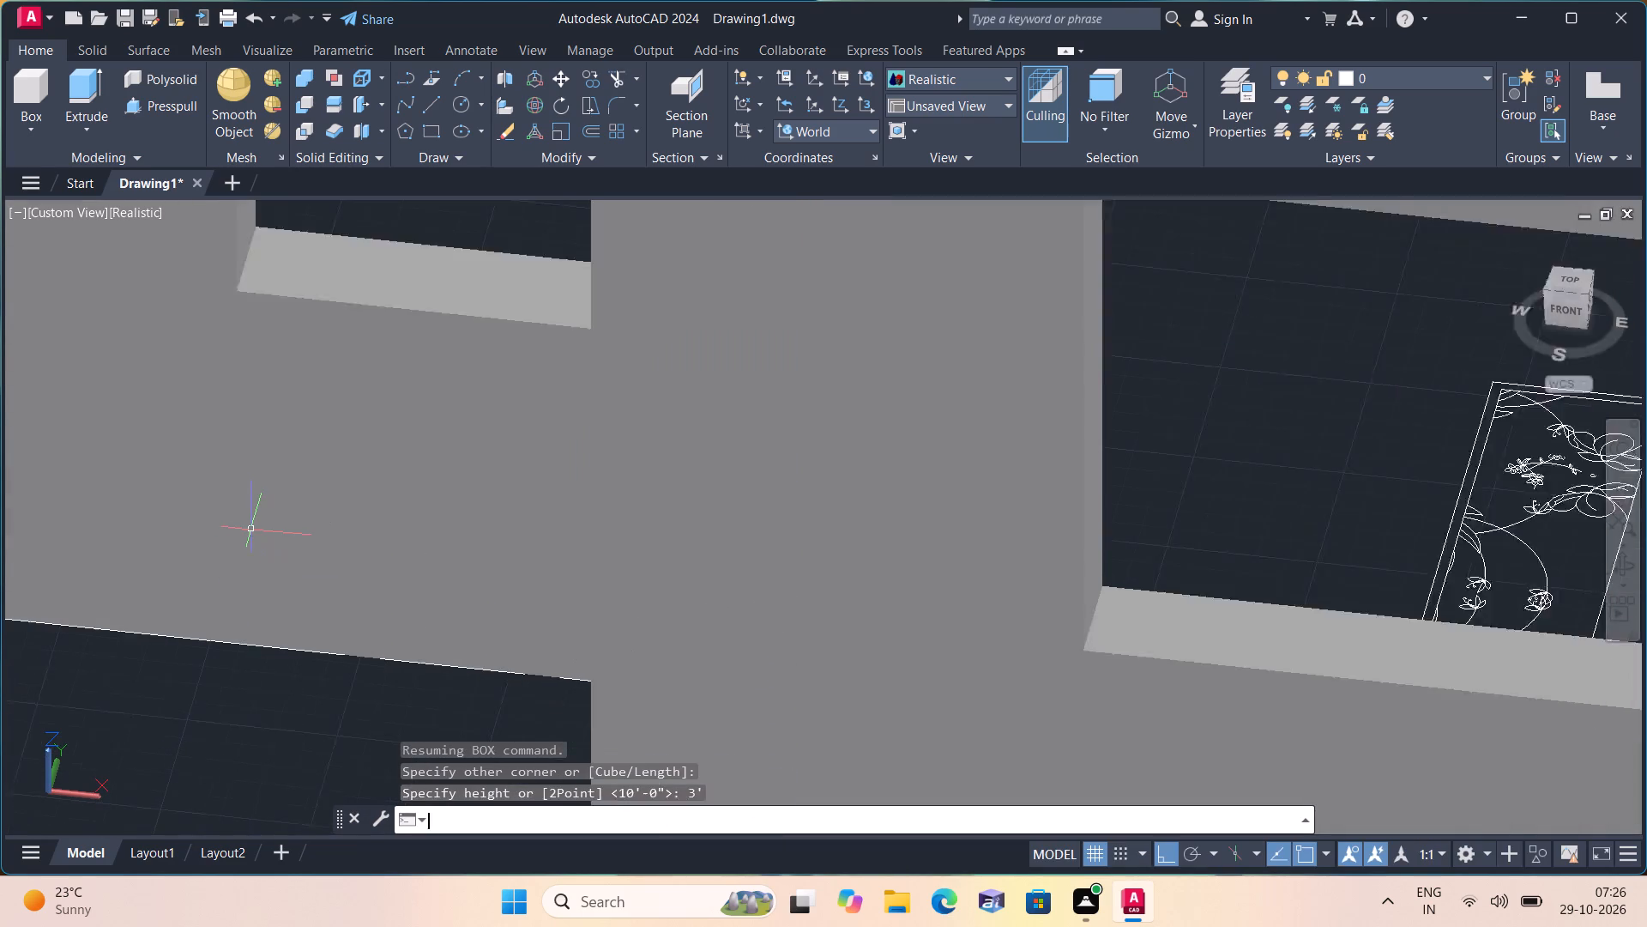
{"action": "scroll", "coordinate": [251, 530], "scroll_direction": "down", "scroll_amount": 1}
{"action": "key", "text": "Escape"}
Move the MD door box 7' straight up, using its lower outer corner nearest the W1 window as base point.
{"action": "middle_click_drag", "start_coordinate": [329, 553], "coordinate": [414, 585]}
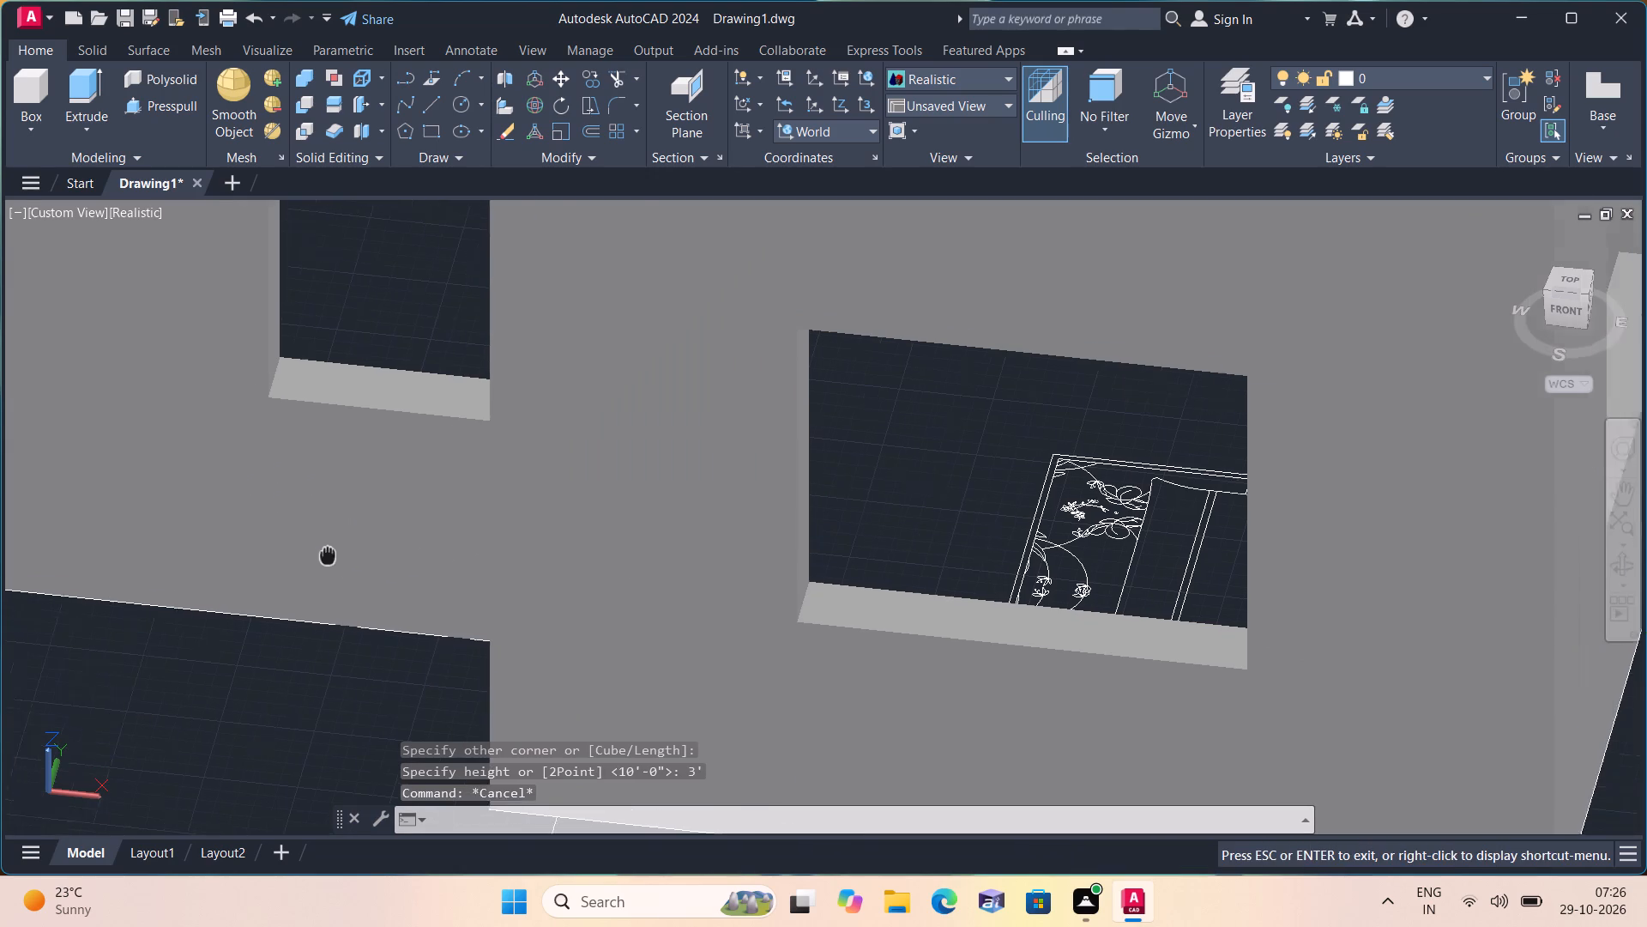
{"action": "middle_click_drag", "start_coordinate": [414, 585], "coordinate": [513, 588]}
{"action": "middle_click_drag", "start_coordinate": [538, 607], "coordinate": [568, 621]}
{"action": "middle_click_drag", "start_coordinate": [569, 621], "coordinate": [649, 625], "text": "shift"}
{"action": "scroll", "coordinate": [571, 626], "scroll_direction": "down", "scroll_amount": 1, "text": "shift"}
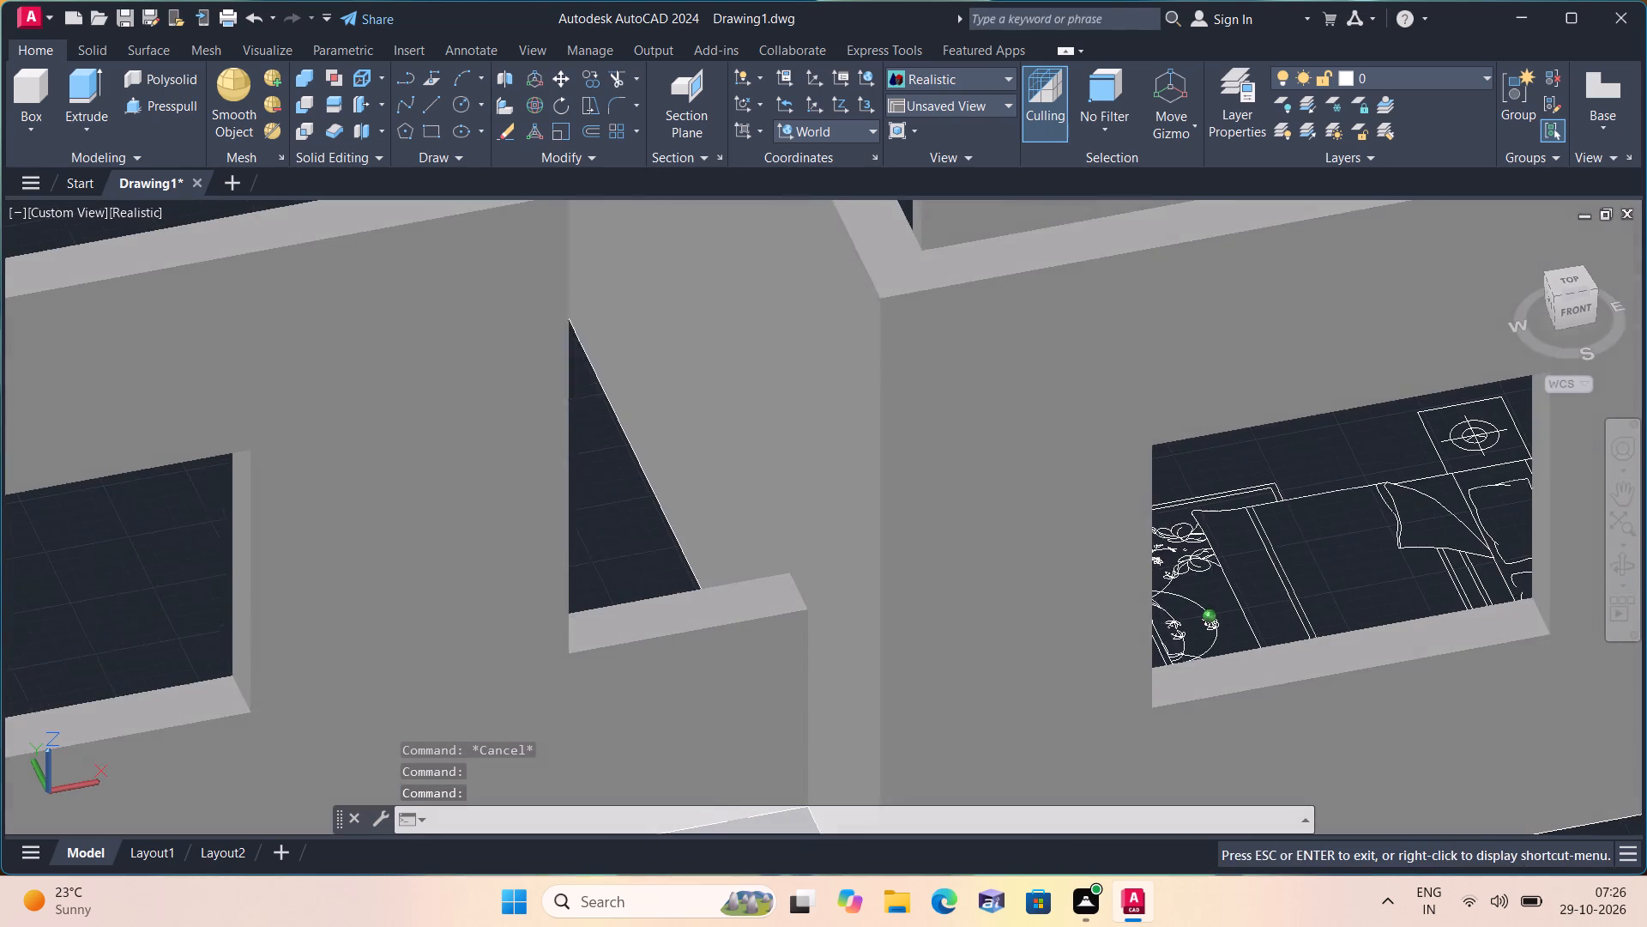
{"action": "middle_click_drag", "start_coordinate": [649, 625], "coordinate": [542, 439], "text": "shift"}
{"action": "middle_click_drag", "start_coordinate": [651, 595], "coordinate": [508, 446]}
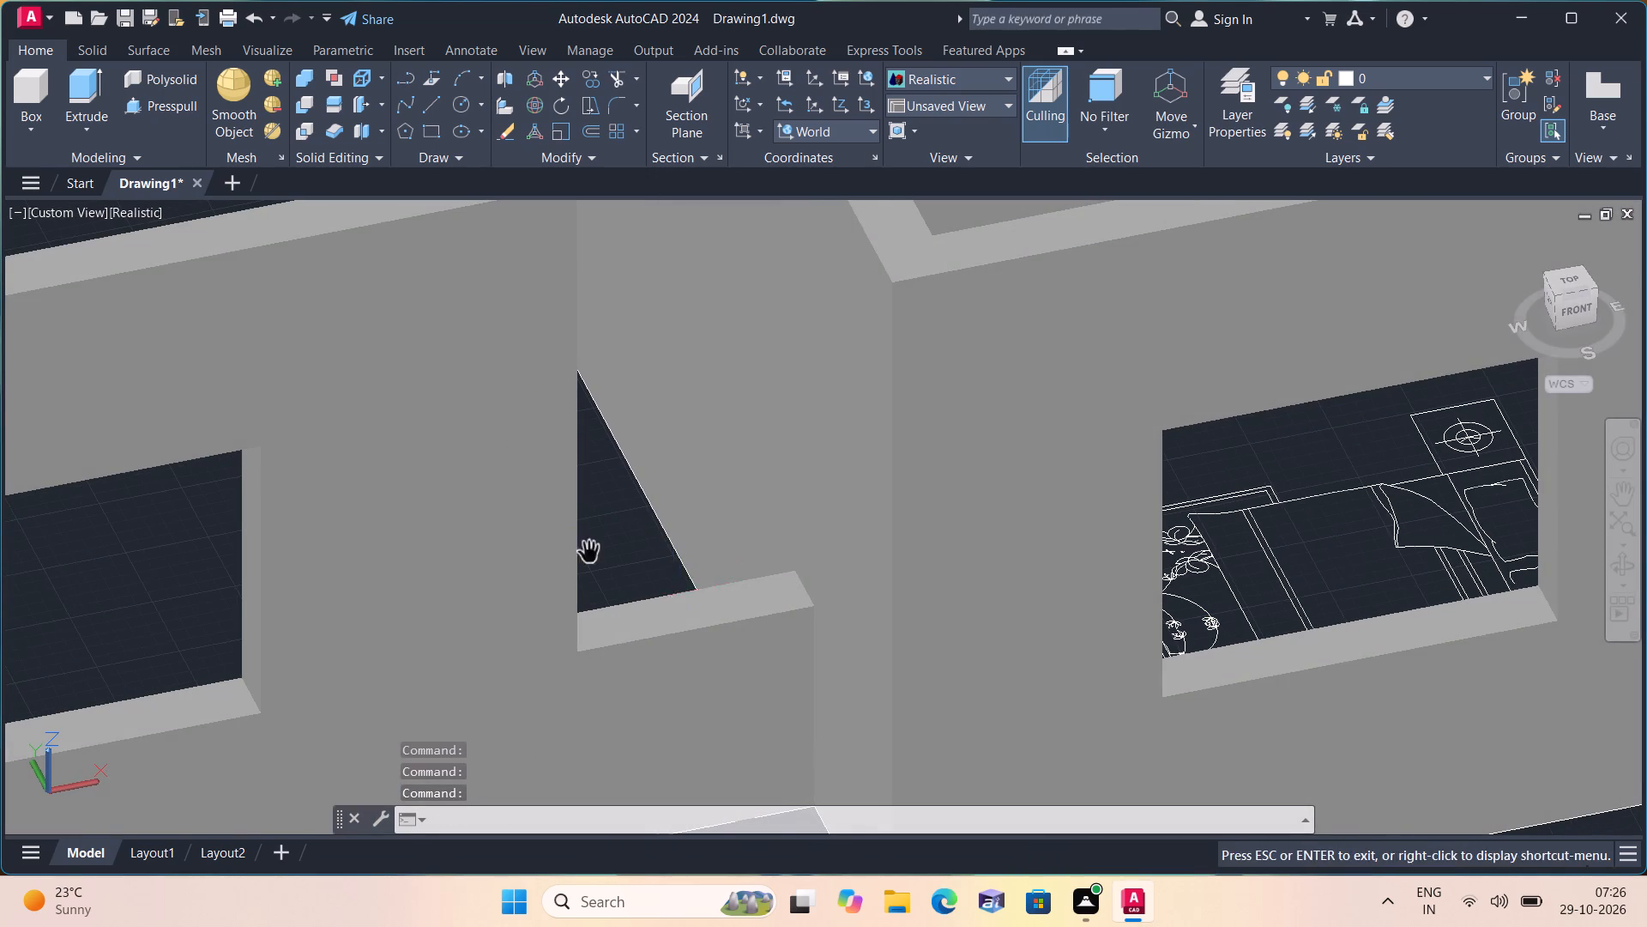
{"action": "middle_click_drag", "start_coordinate": [508, 446], "coordinate": [506, 445]}
{"action": "left_click", "coordinate": [514, 484]}
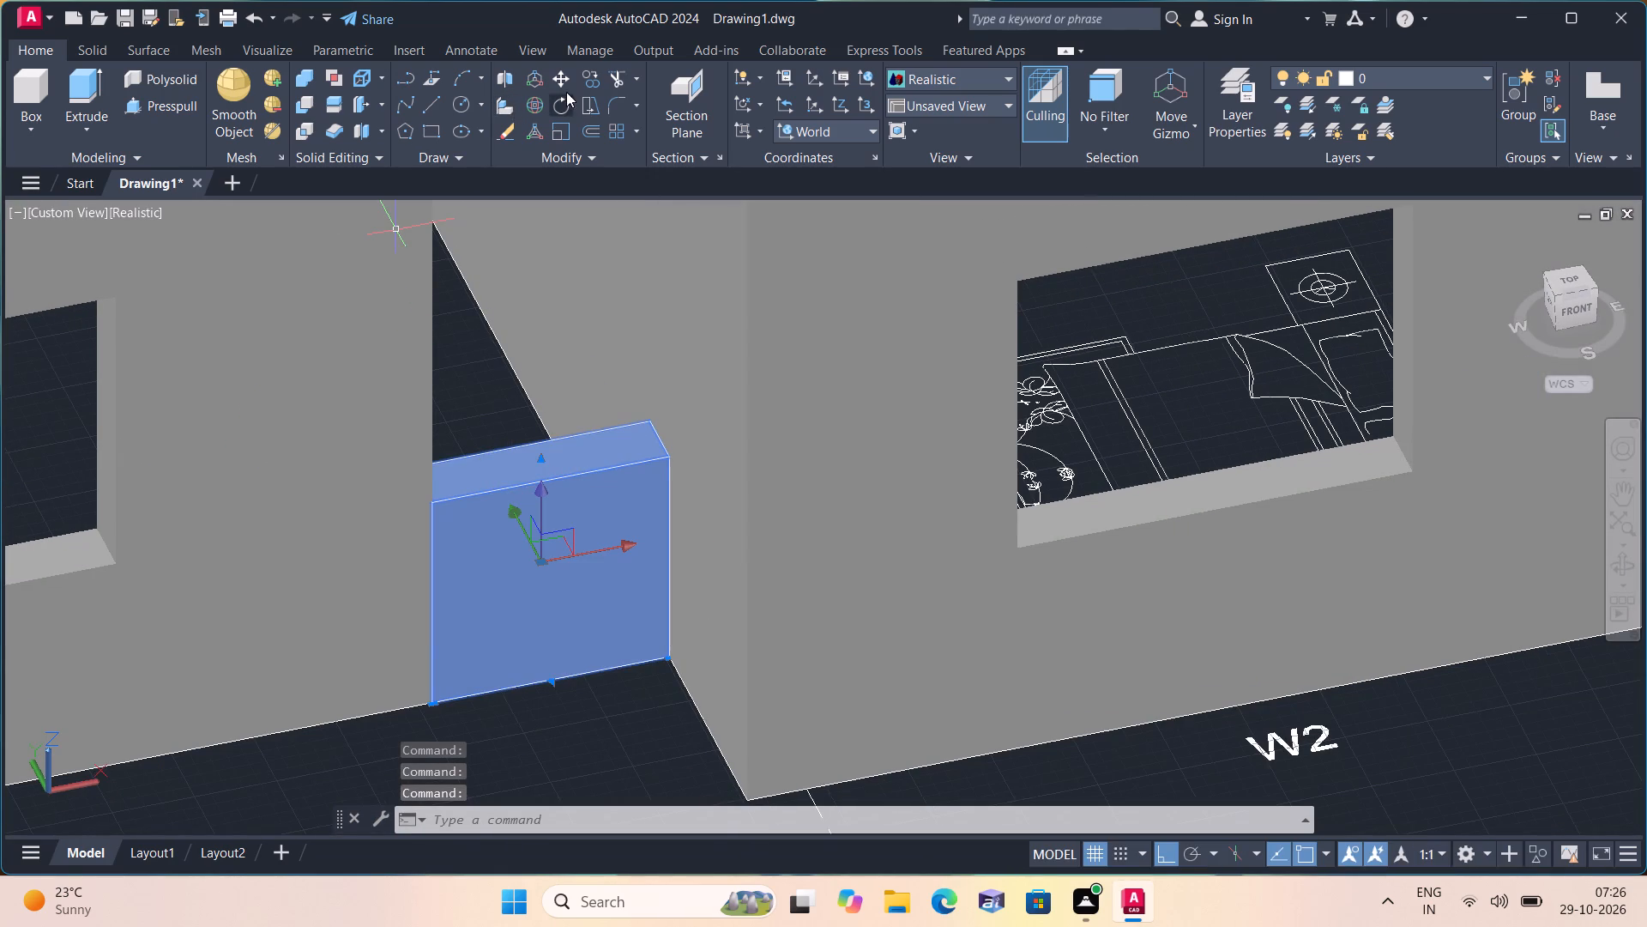
{"action": "left_click", "coordinate": [564, 73]}
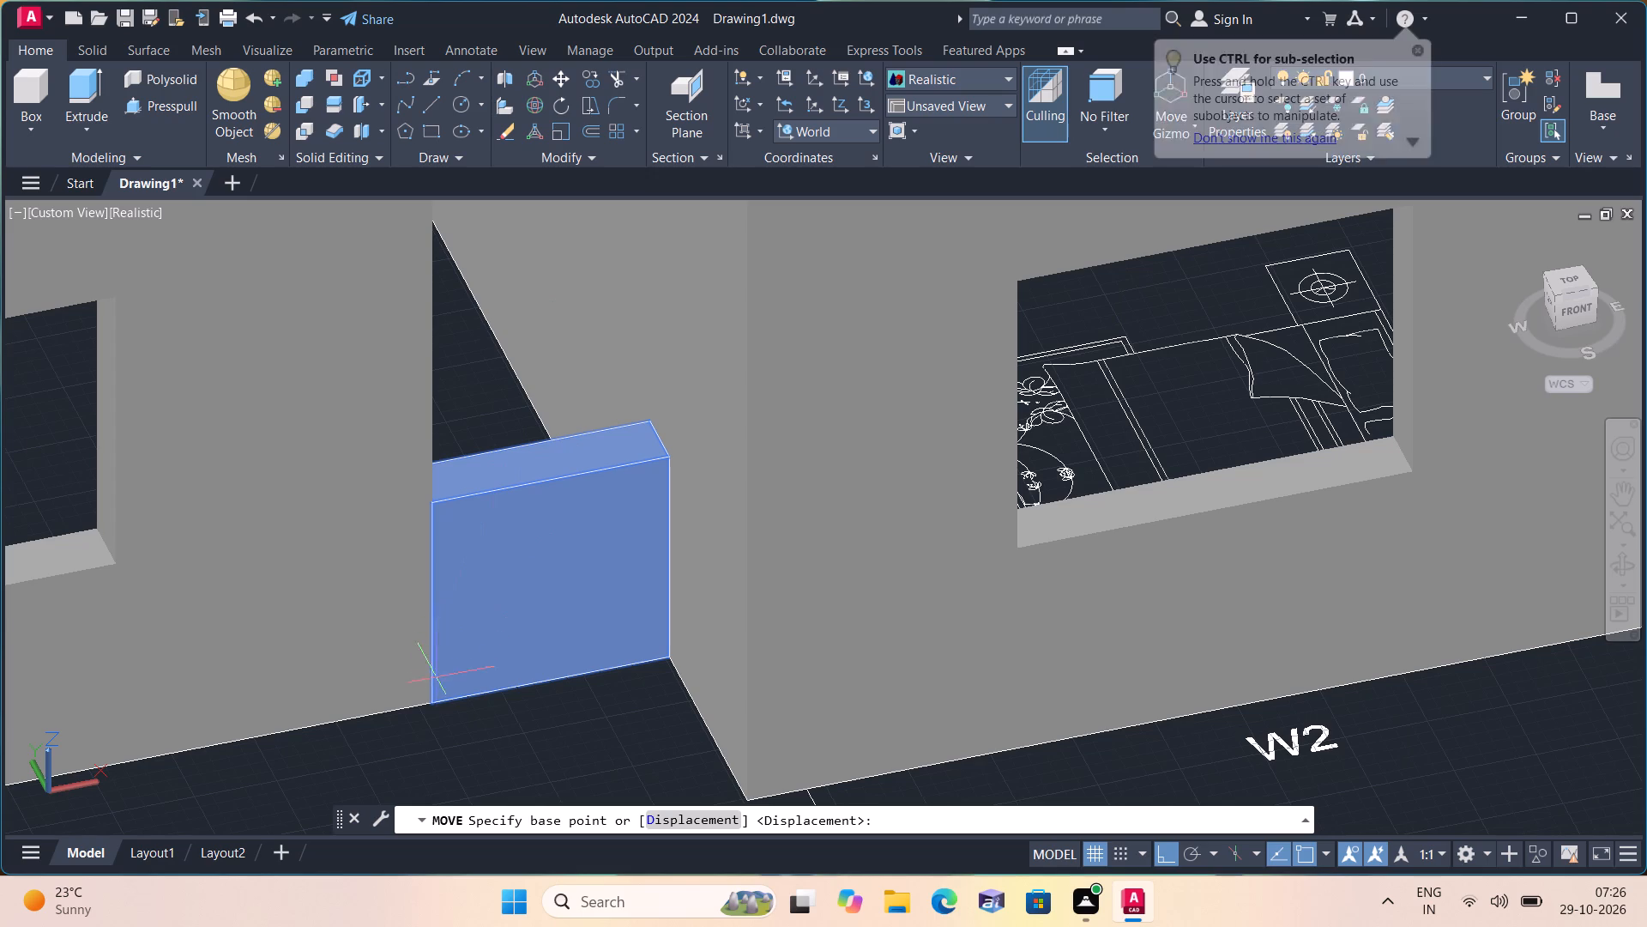
{"action": "left_click", "coordinate": [437, 710]}
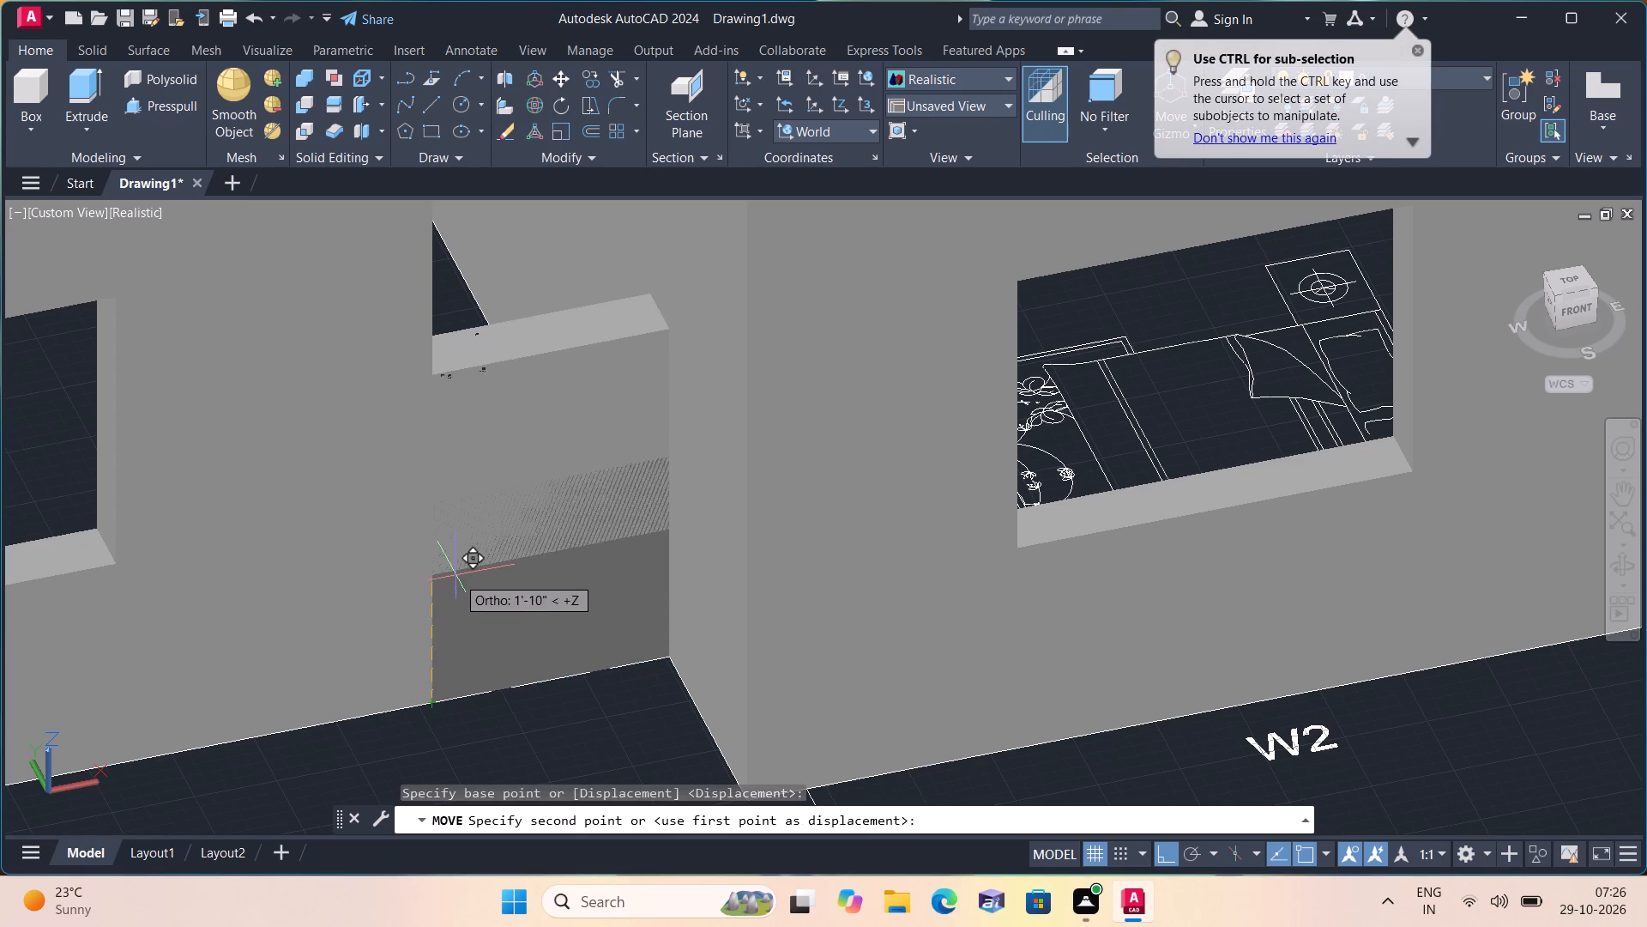
{"action": "type", "text": "7'"}
{"action": "key", "text": "space"}
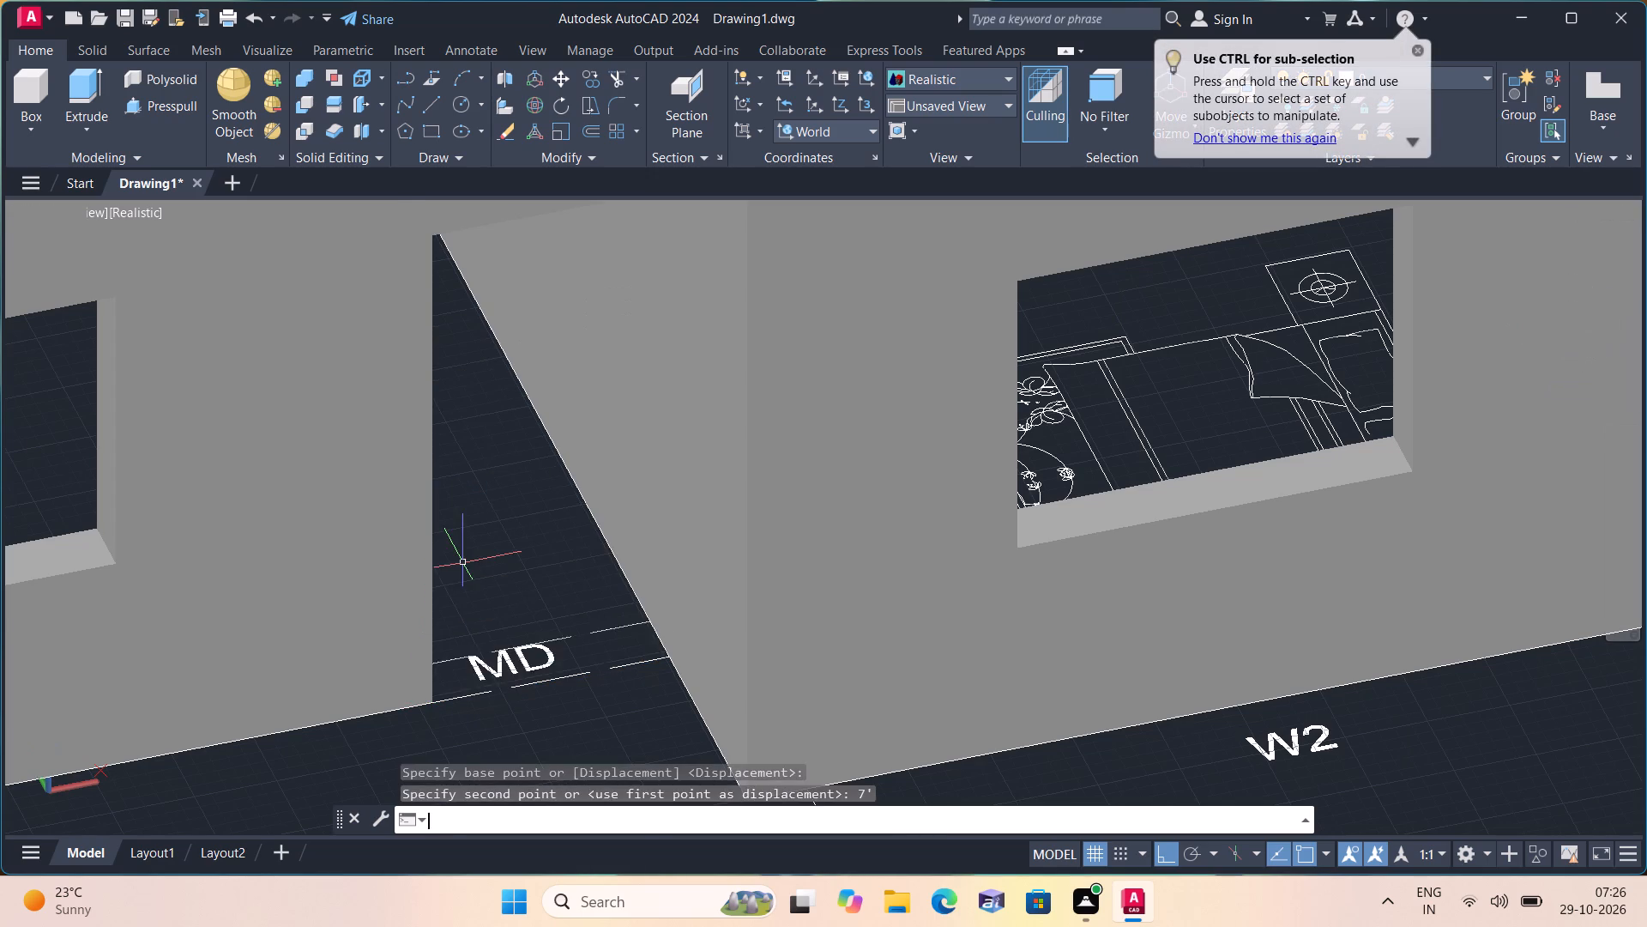
{"action": "scroll", "coordinate": [463, 563], "scroll_direction": "down", "scroll_amount": 2}
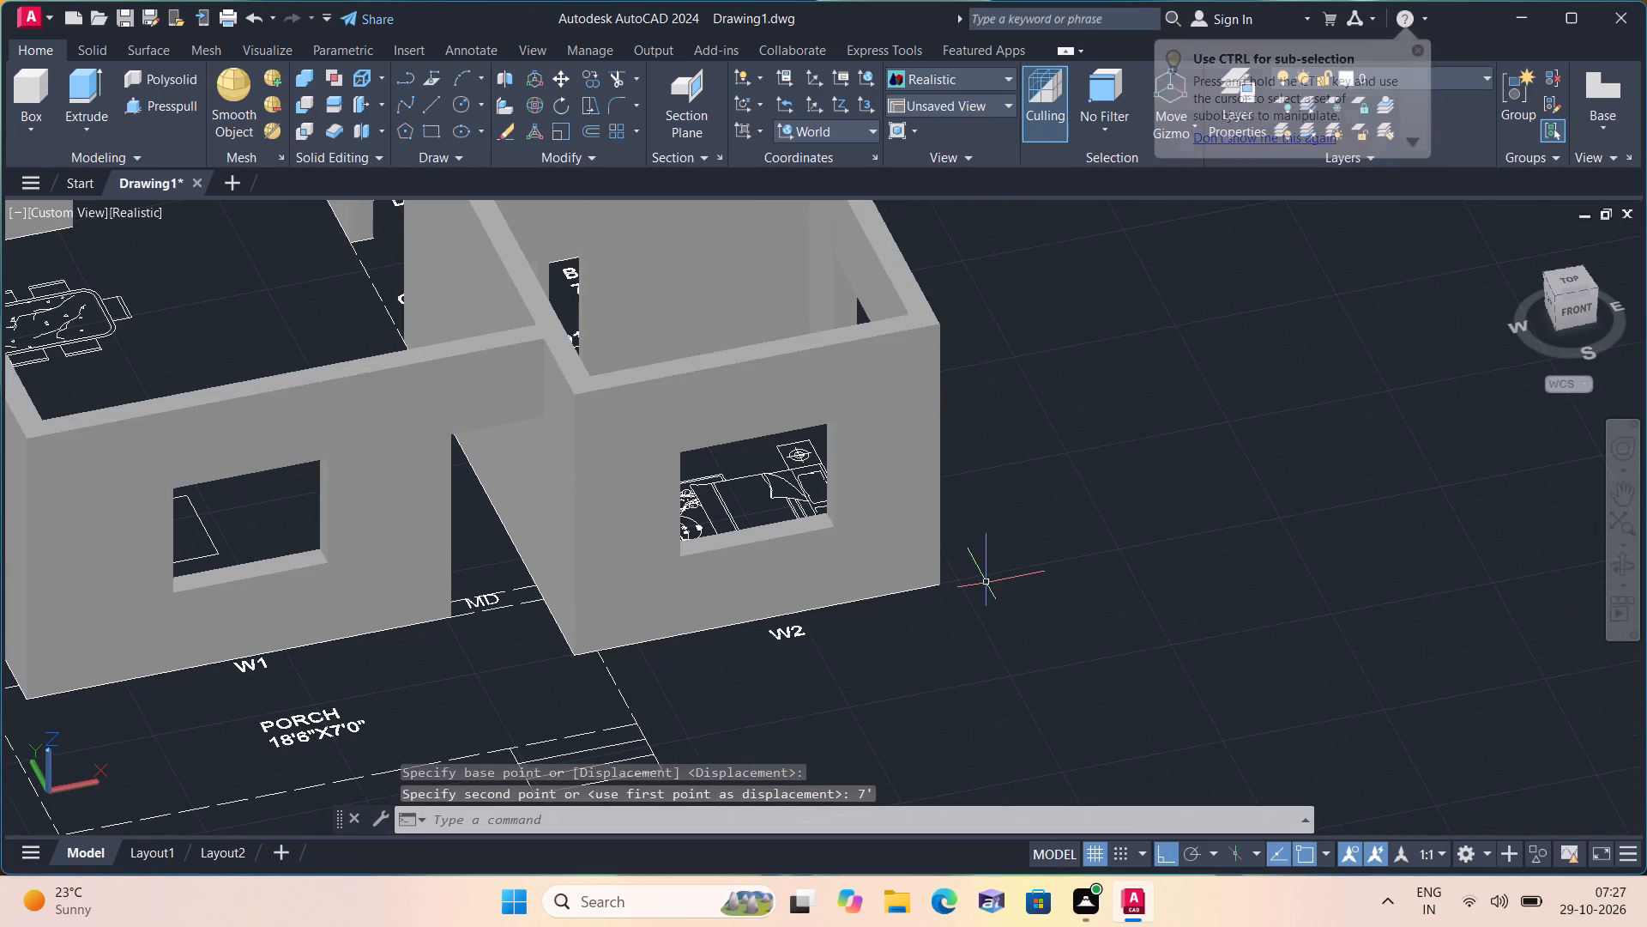
Examine the outer side wall with the W2 windows and the three openings marked V.
{"action": "middle_click_drag", "start_coordinate": [999, 558], "coordinate": [605, 573], "text": "shift"}
{"action": "scroll", "coordinate": [958, 597], "scroll_direction": "down", "scroll_amount": 1, "text": "shift"}
{"action": "scroll", "coordinate": [702, 566], "scroll_direction": "up", "scroll_amount": 2}
{"action": "middle_click_drag", "start_coordinate": [571, 647], "coordinate": [874, 521]}
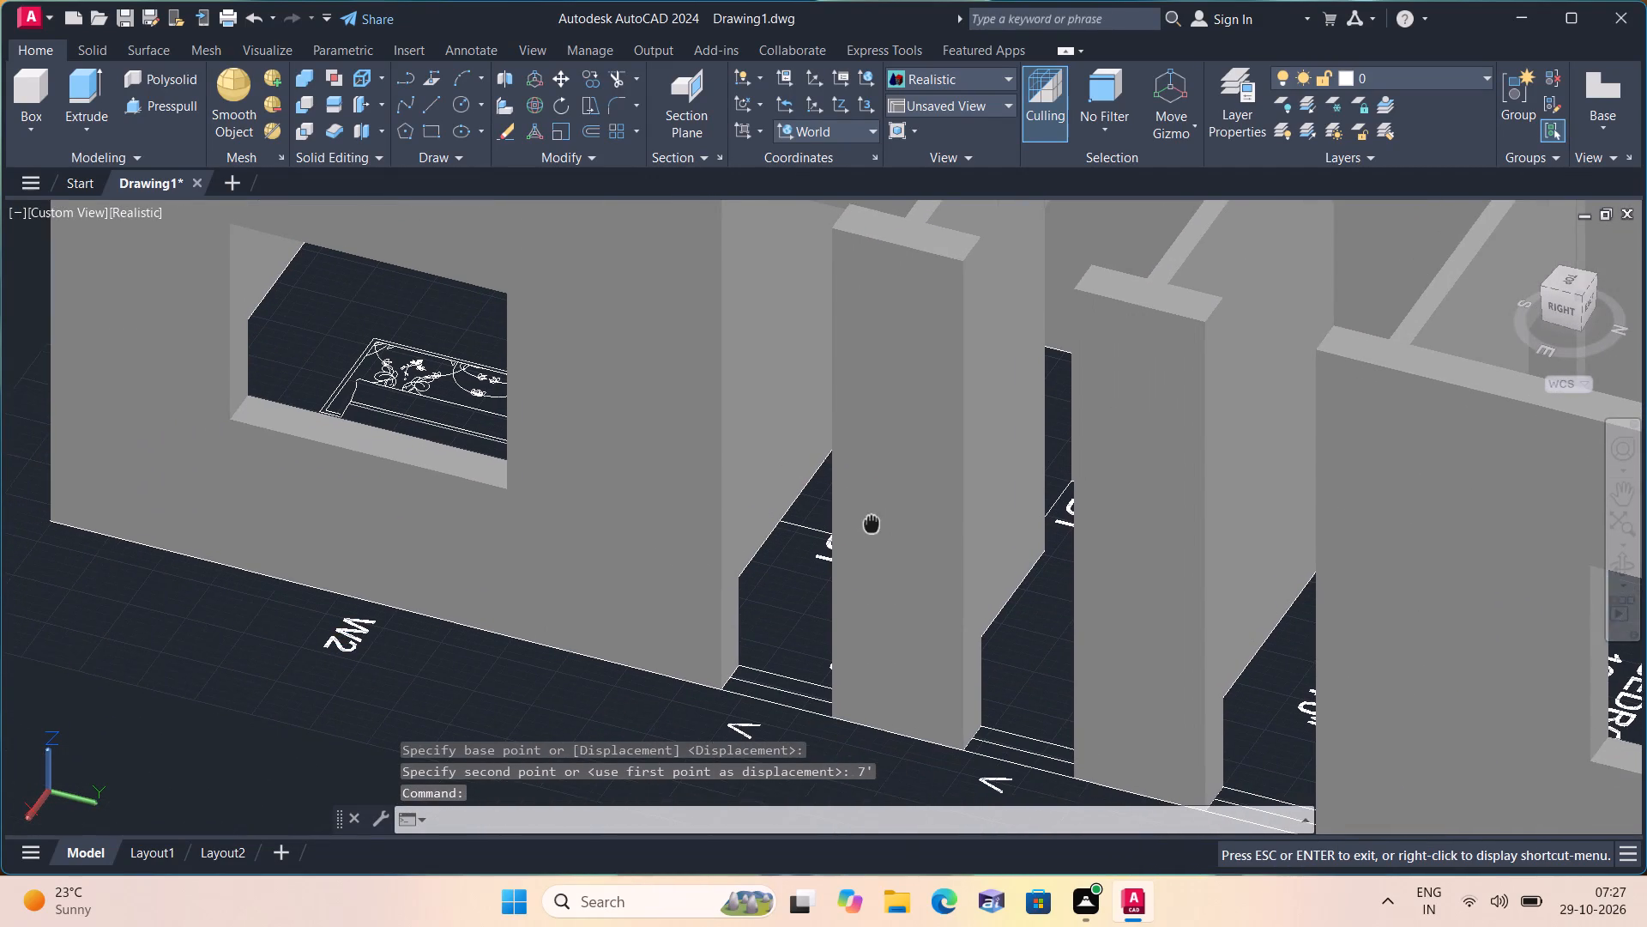
{"action": "middle_click_drag", "start_coordinate": [874, 521], "coordinate": [880, 523]}
{"action": "scroll", "coordinate": [785, 639], "scroll_direction": "down", "scroll_amount": 1}
{"action": "middle_click_drag", "start_coordinate": [791, 639], "coordinate": [790, 639]}
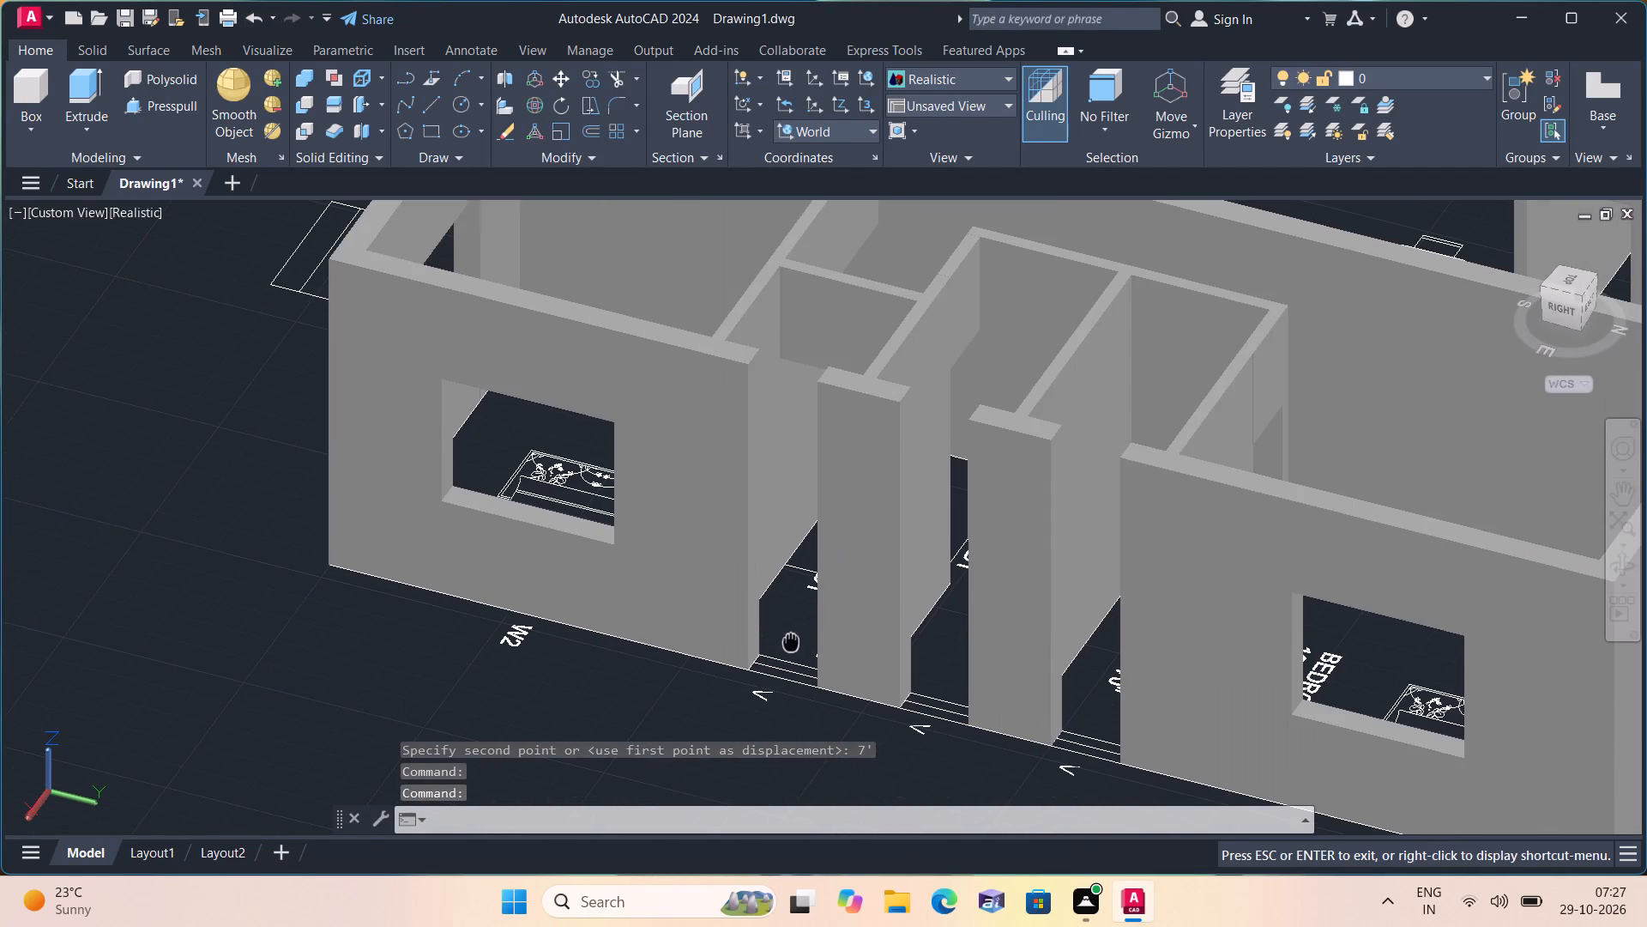
{"action": "middle_click_drag", "start_coordinate": [790, 639], "coordinate": [829, 627]}
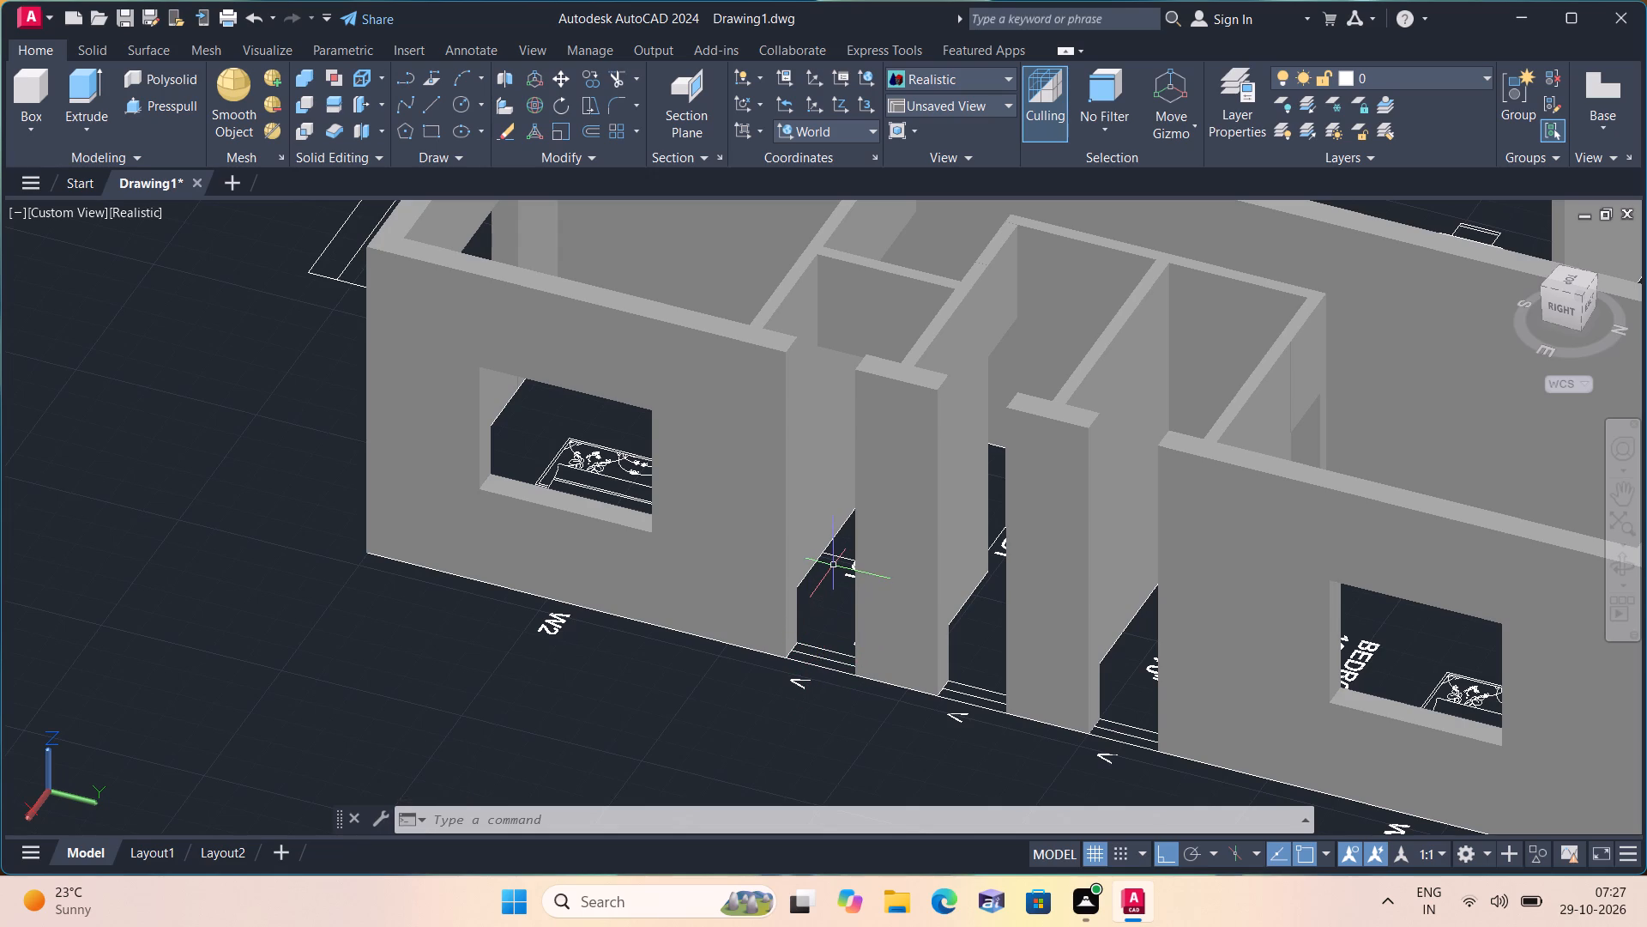
{"action": "scroll", "coordinate": [827, 659], "scroll_direction": "up", "scroll_amount": 1}
{"action": "scroll", "coordinate": [521, 574], "scroll_direction": "down", "scroll_amount": 1}
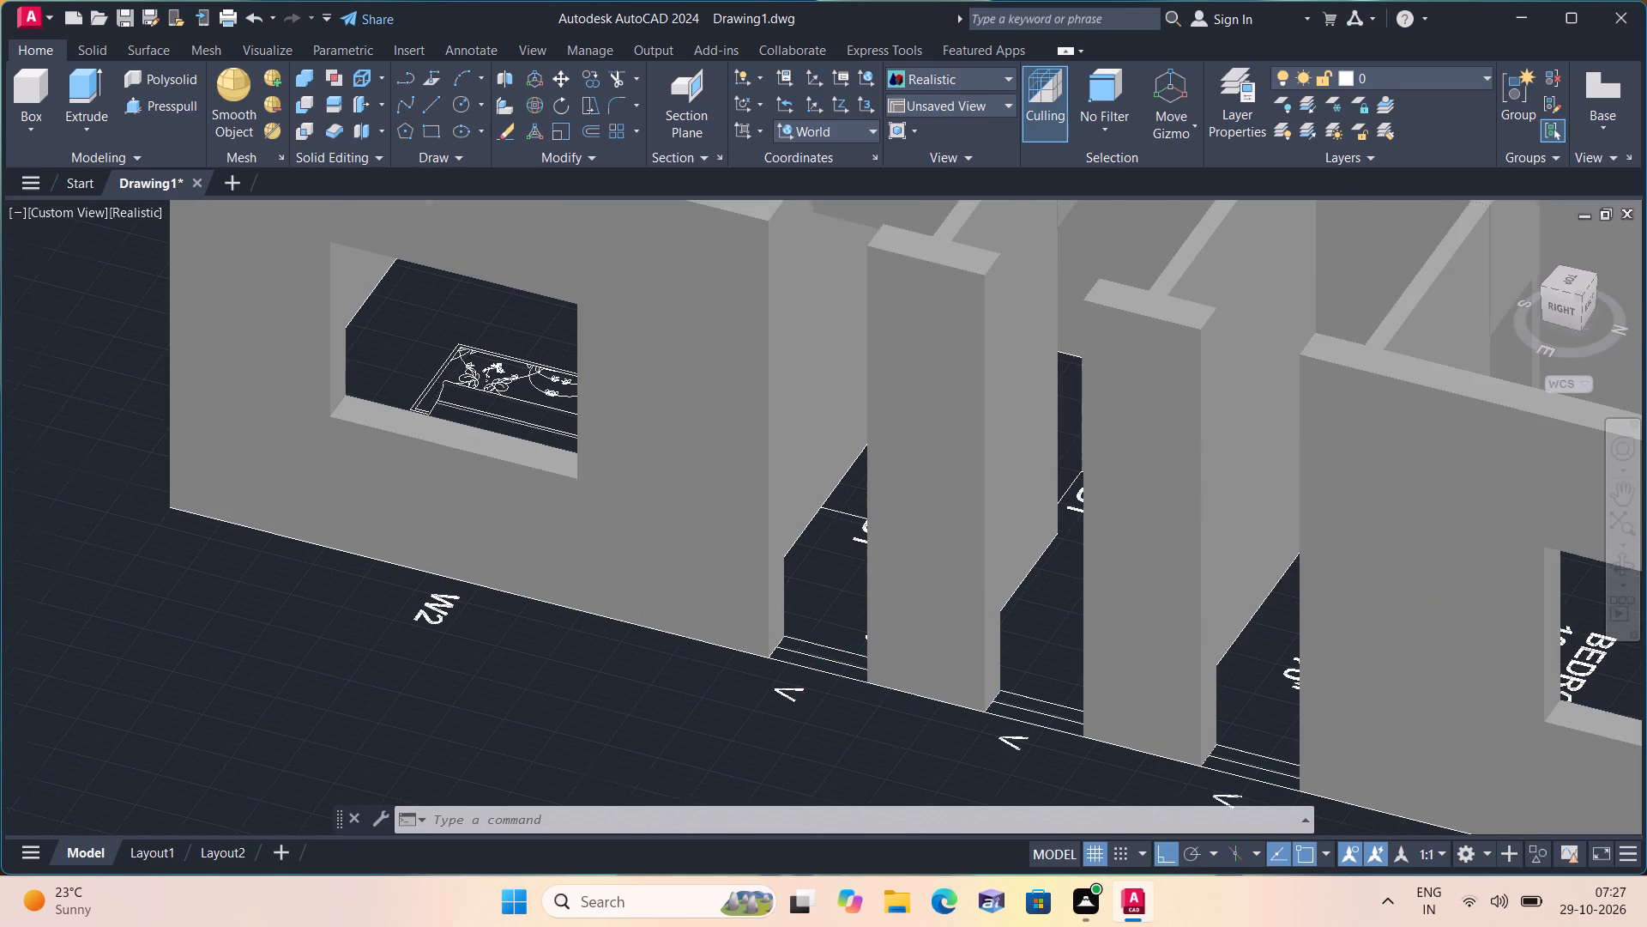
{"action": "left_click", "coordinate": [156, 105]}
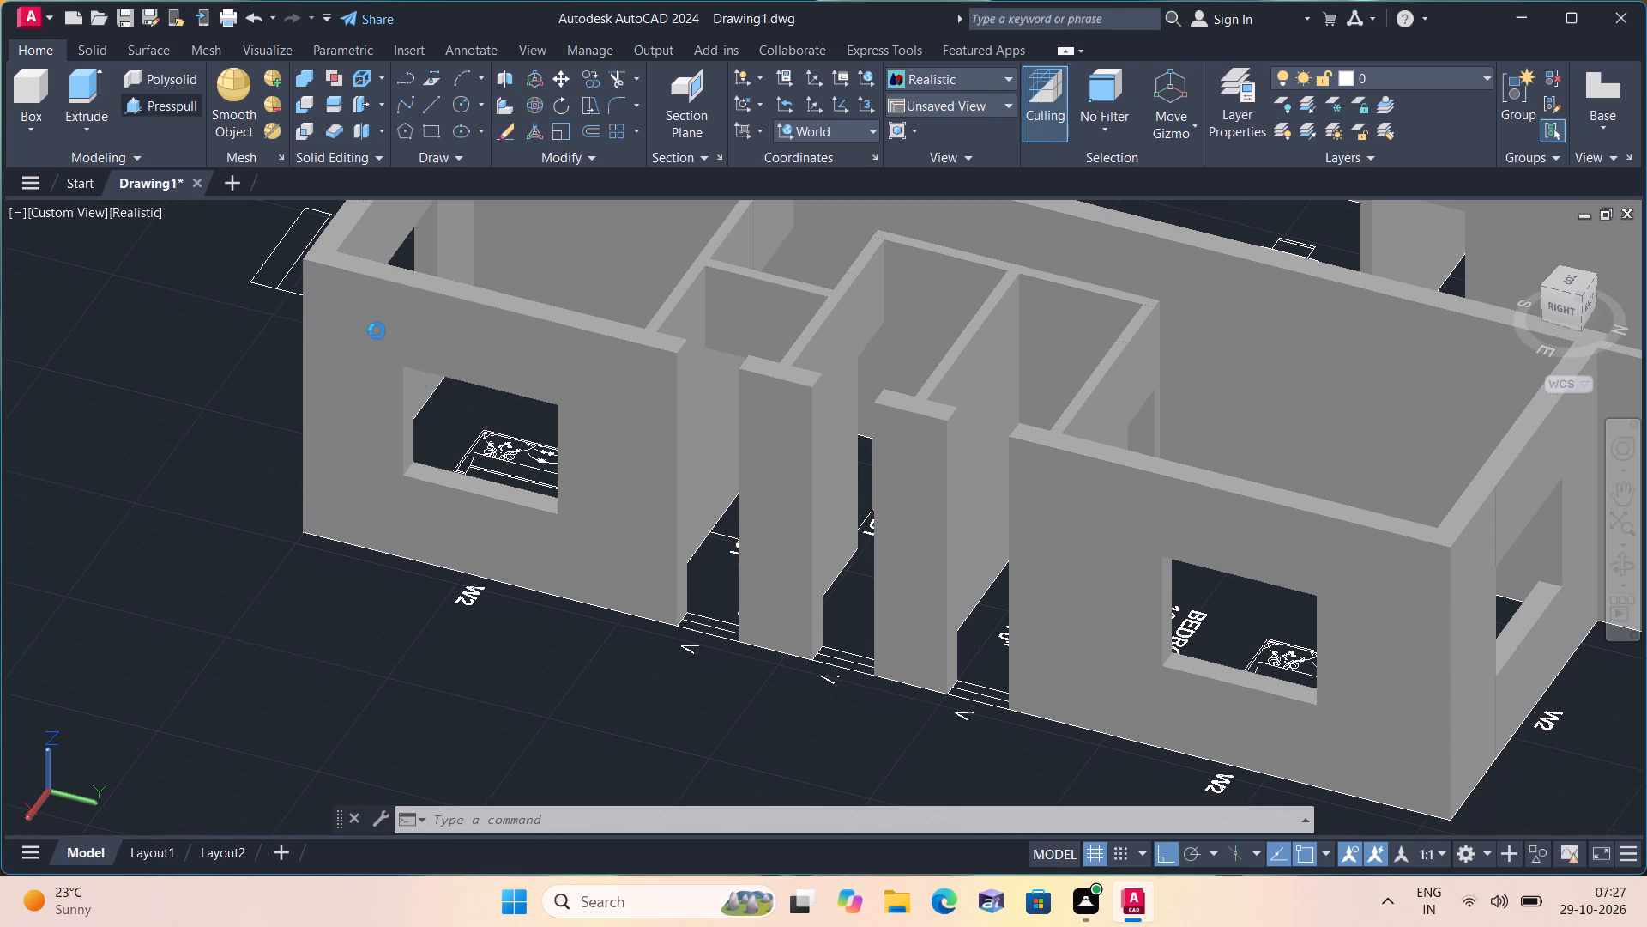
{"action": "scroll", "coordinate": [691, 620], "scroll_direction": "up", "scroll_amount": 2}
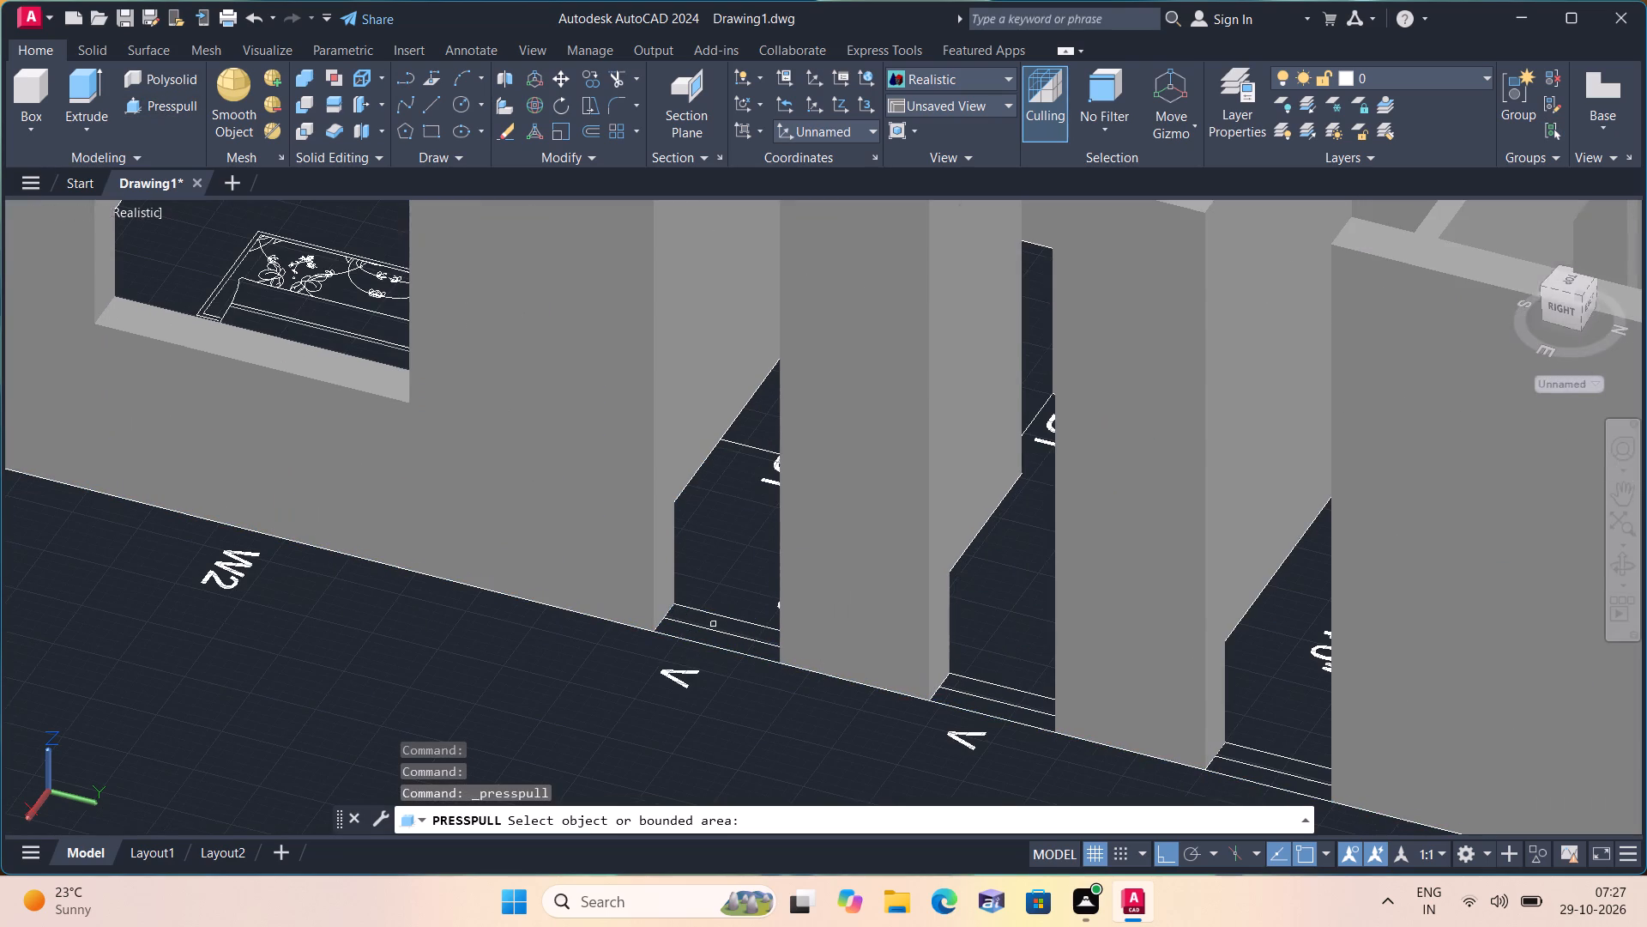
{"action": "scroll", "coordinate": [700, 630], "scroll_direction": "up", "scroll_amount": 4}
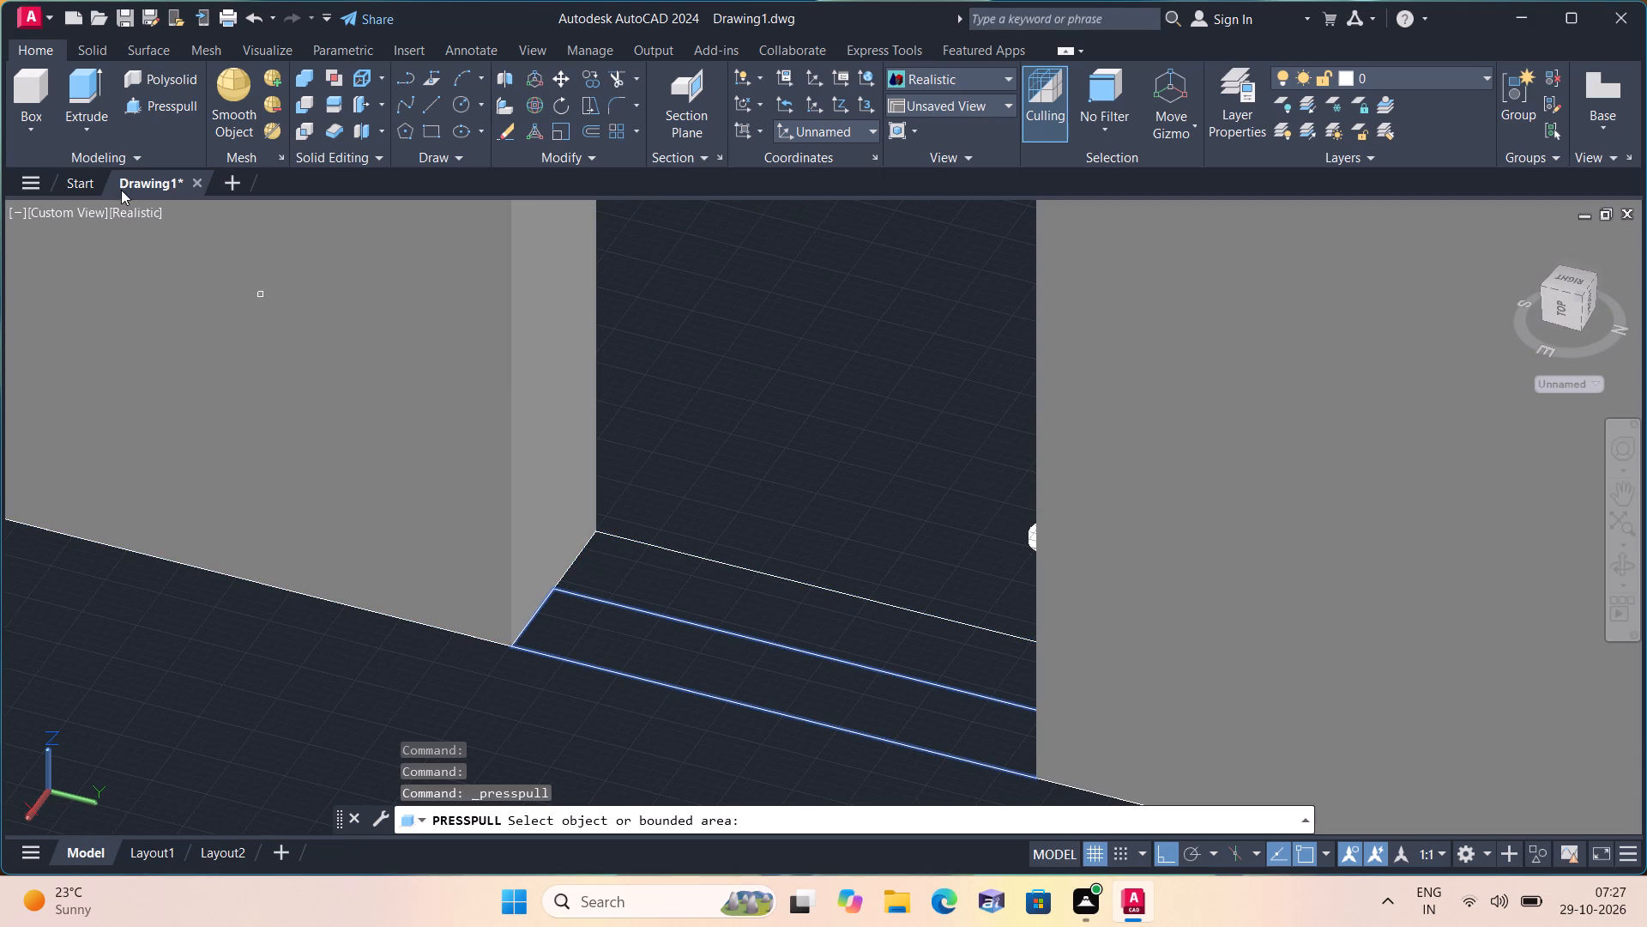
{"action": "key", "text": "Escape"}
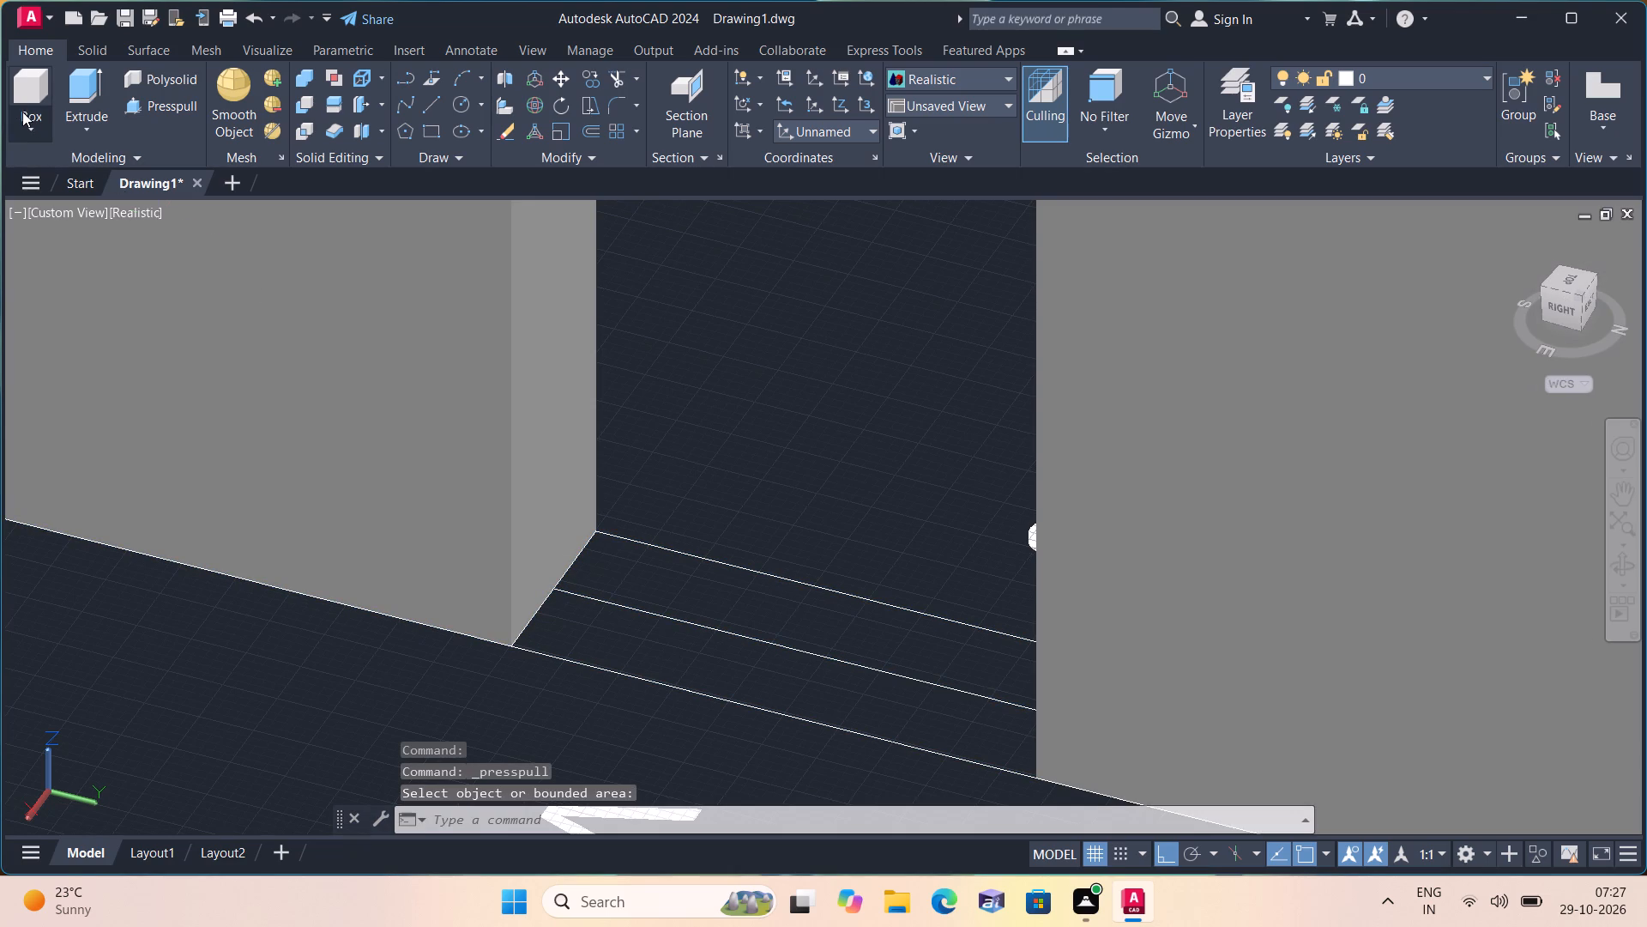
Draw a 7' high box across the V opening nearest the W2 window, from its W2-side inner corner to the opposite outer corner.
{"action": "left_click", "coordinate": [26, 118]}
{"action": "left_click", "coordinate": [63, 163]}
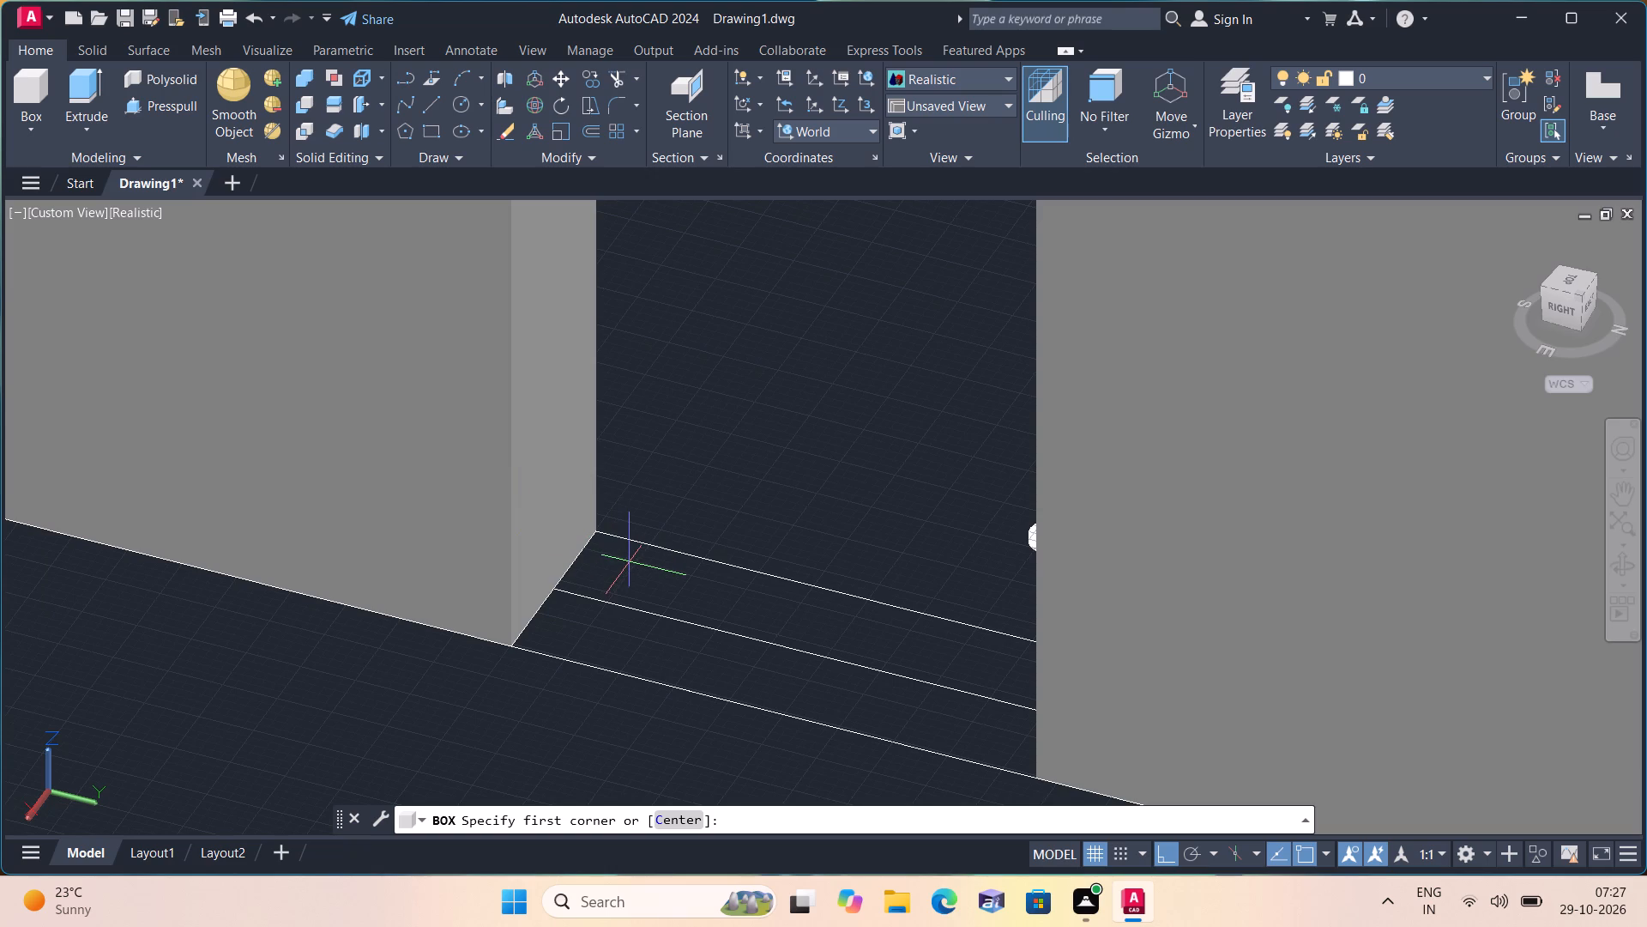
{"action": "scroll", "coordinate": [593, 533], "scroll_direction": "up", "scroll_amount": 2}
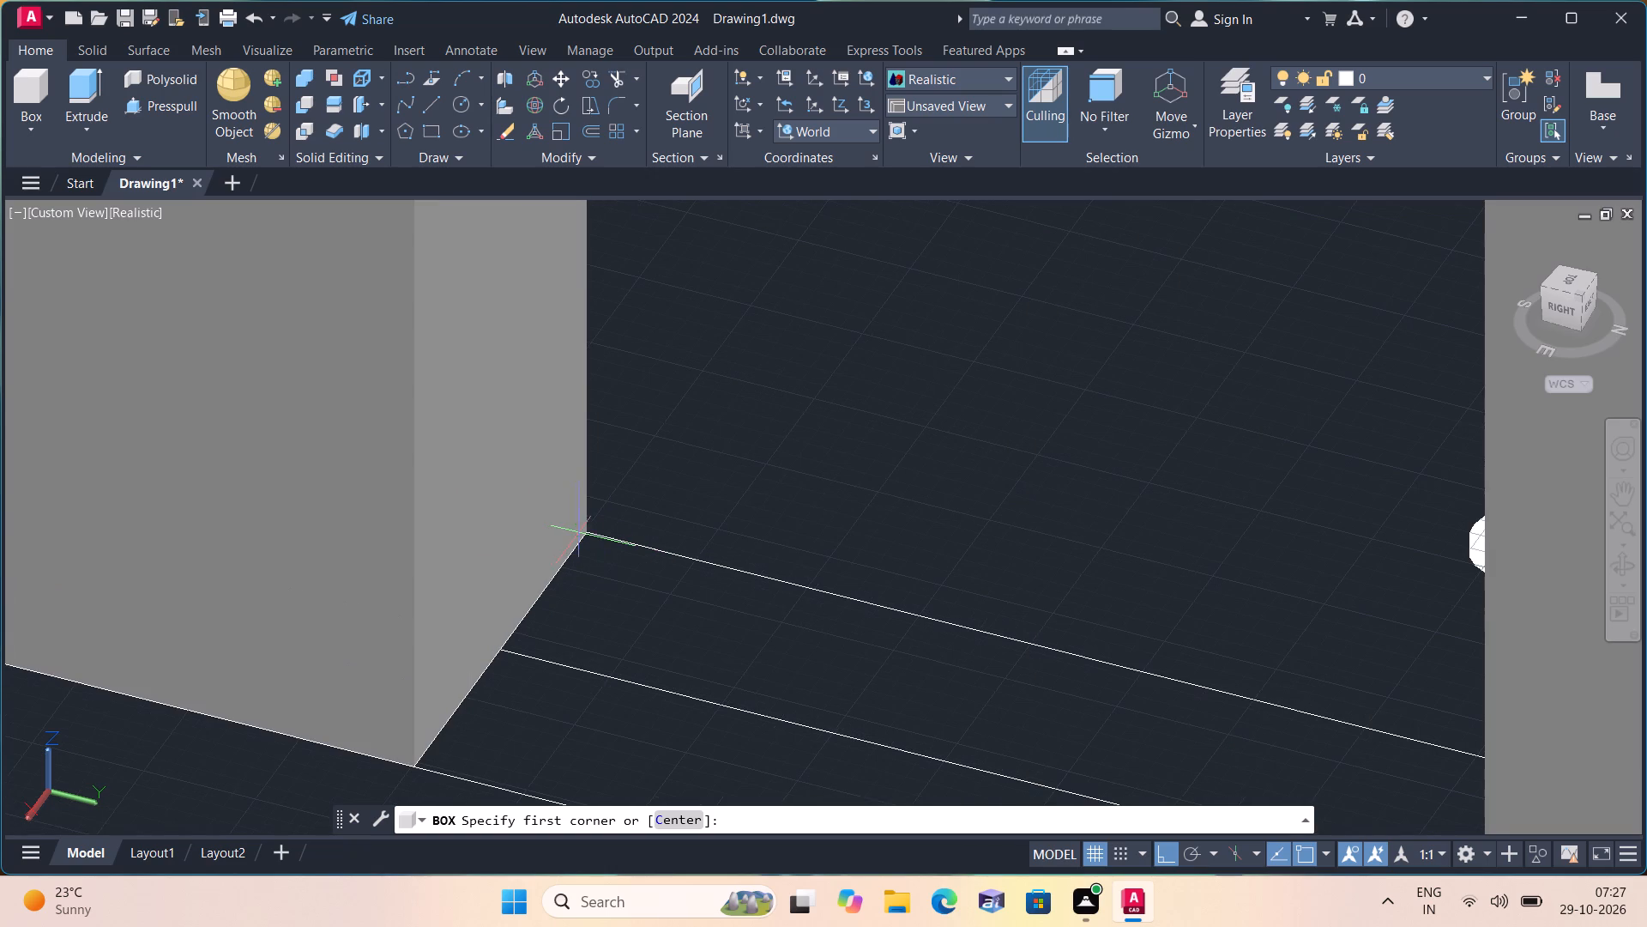
{"action": "left_click", "coordinate": [595, 533]}
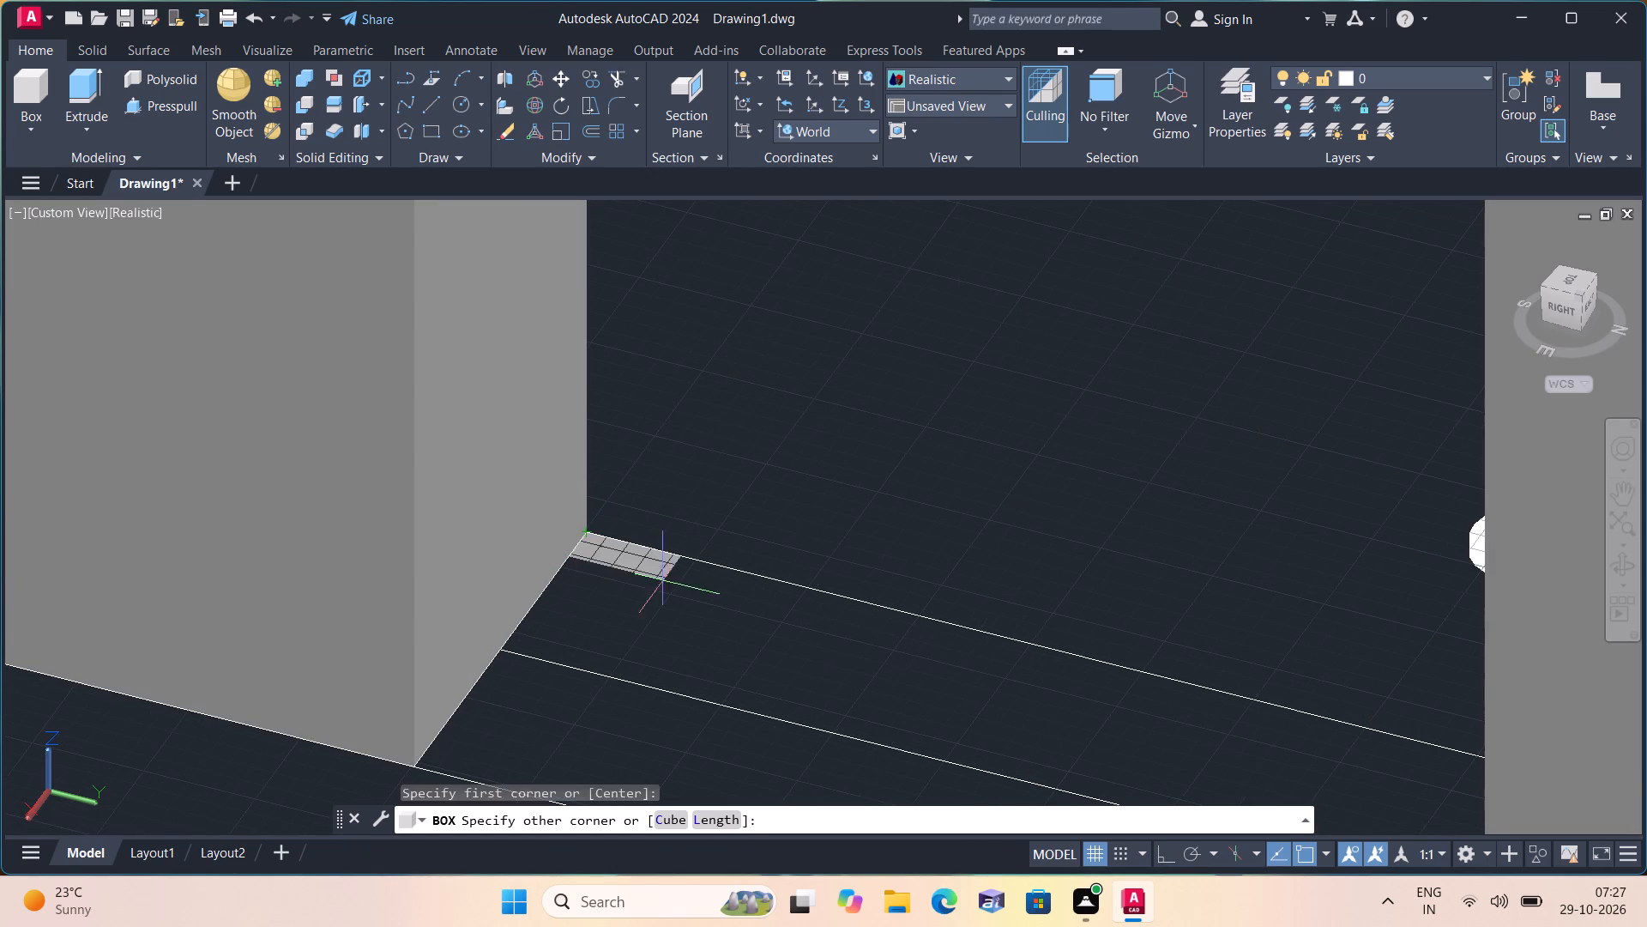
{"action": "middle_click_drag", "start_coordinate": [986, 641], "coordinate": [1033, 543]}
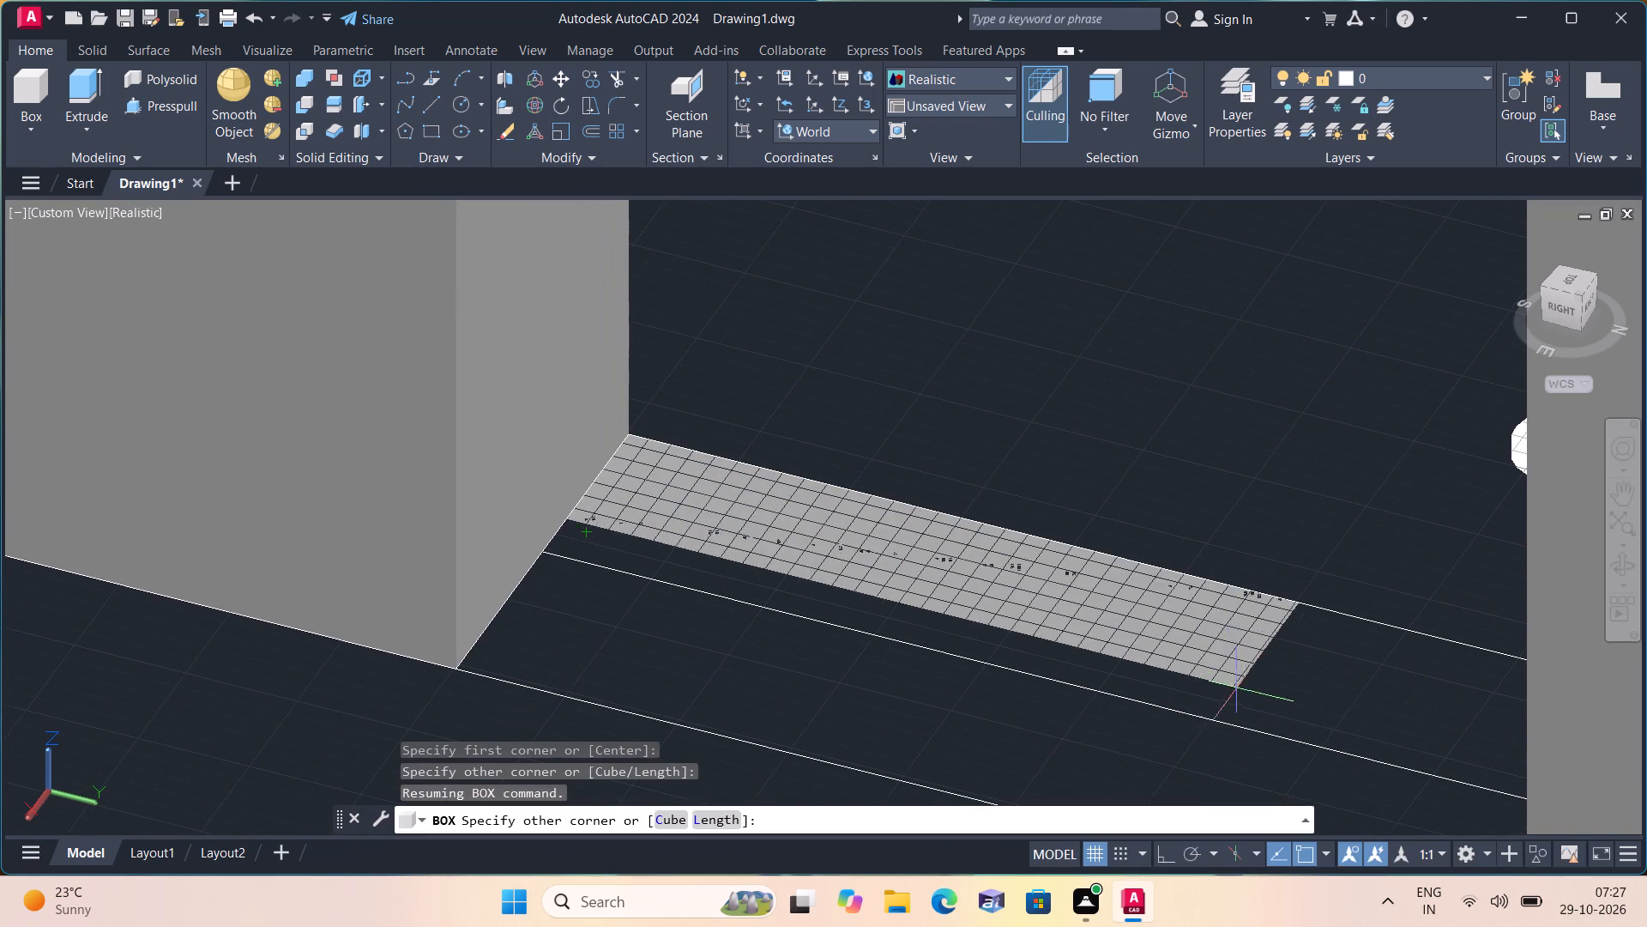
{"action": "middle_click_drag", "start_coordinate": [1277, 719], "coordinate": [1390, 687], "text": "shift"}
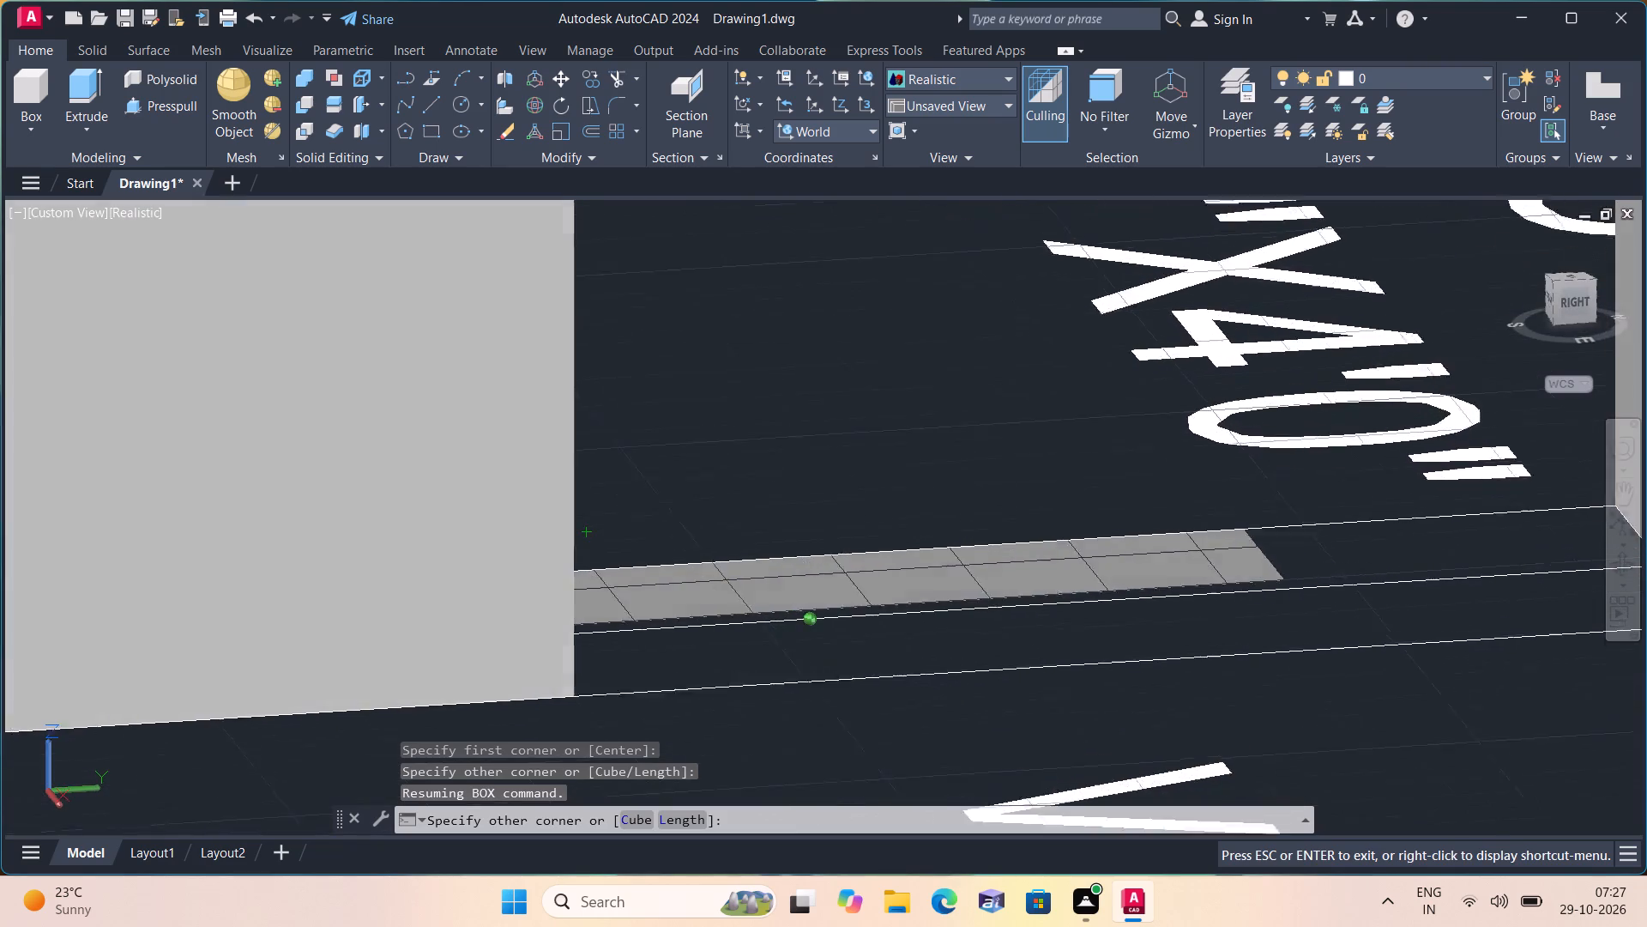
{"action": "middle_click_drag", "start_coordinate": [1390, 687], "coordinate": [1407, 692], "text": "shift"}
{"action": "scroll", "coordinate": [1414, 633], "scroll_direction": "down", "scroll_amount": 1}
{"action": "middle_click_drag", "start_coordinate": [1404, 628], "coordinate": [1114, 639]}
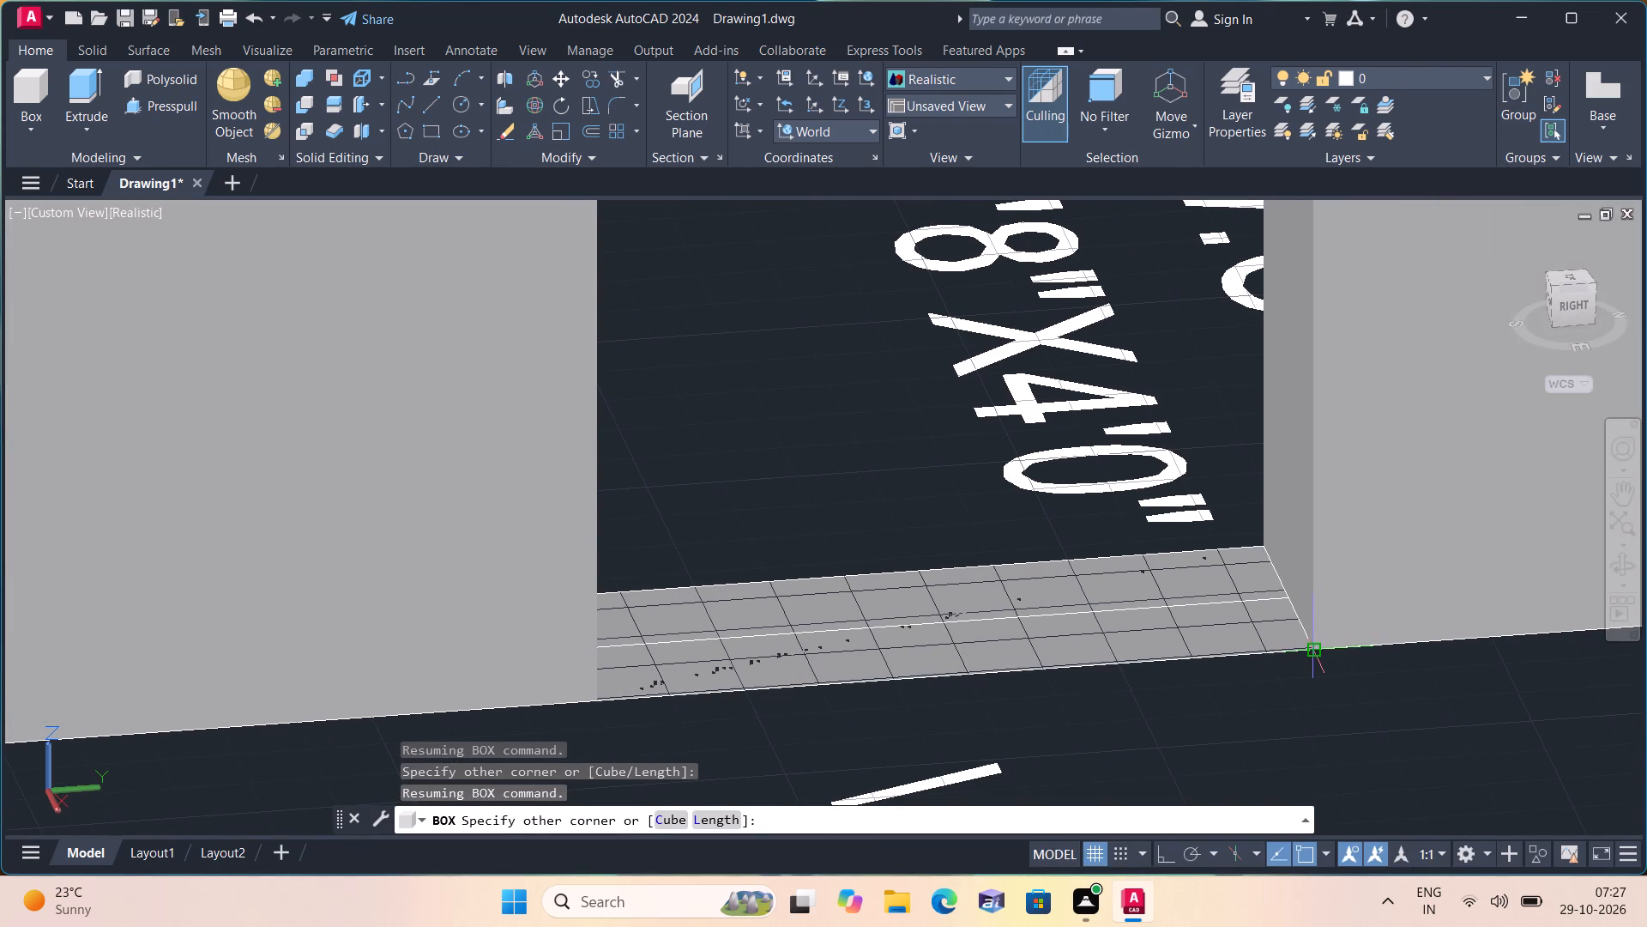
{"action": "left_click", "coordinate": [1320, 652]}
{"action": "scroll", "coordinate": [1294, 500], "scroll_direction": "down", "scroll_amount": 1}
{"action": "type", "text": "7'"}
{"action": "key", "text": "space"}
Draw a 7' high box across the bathroom's V opening, from its inner corner on the W2 side to the opposite outer corner.
{"action": "scroll", "coordinate": [1293, 462], "scroll_direction": "down", "scroll_amount": 2}
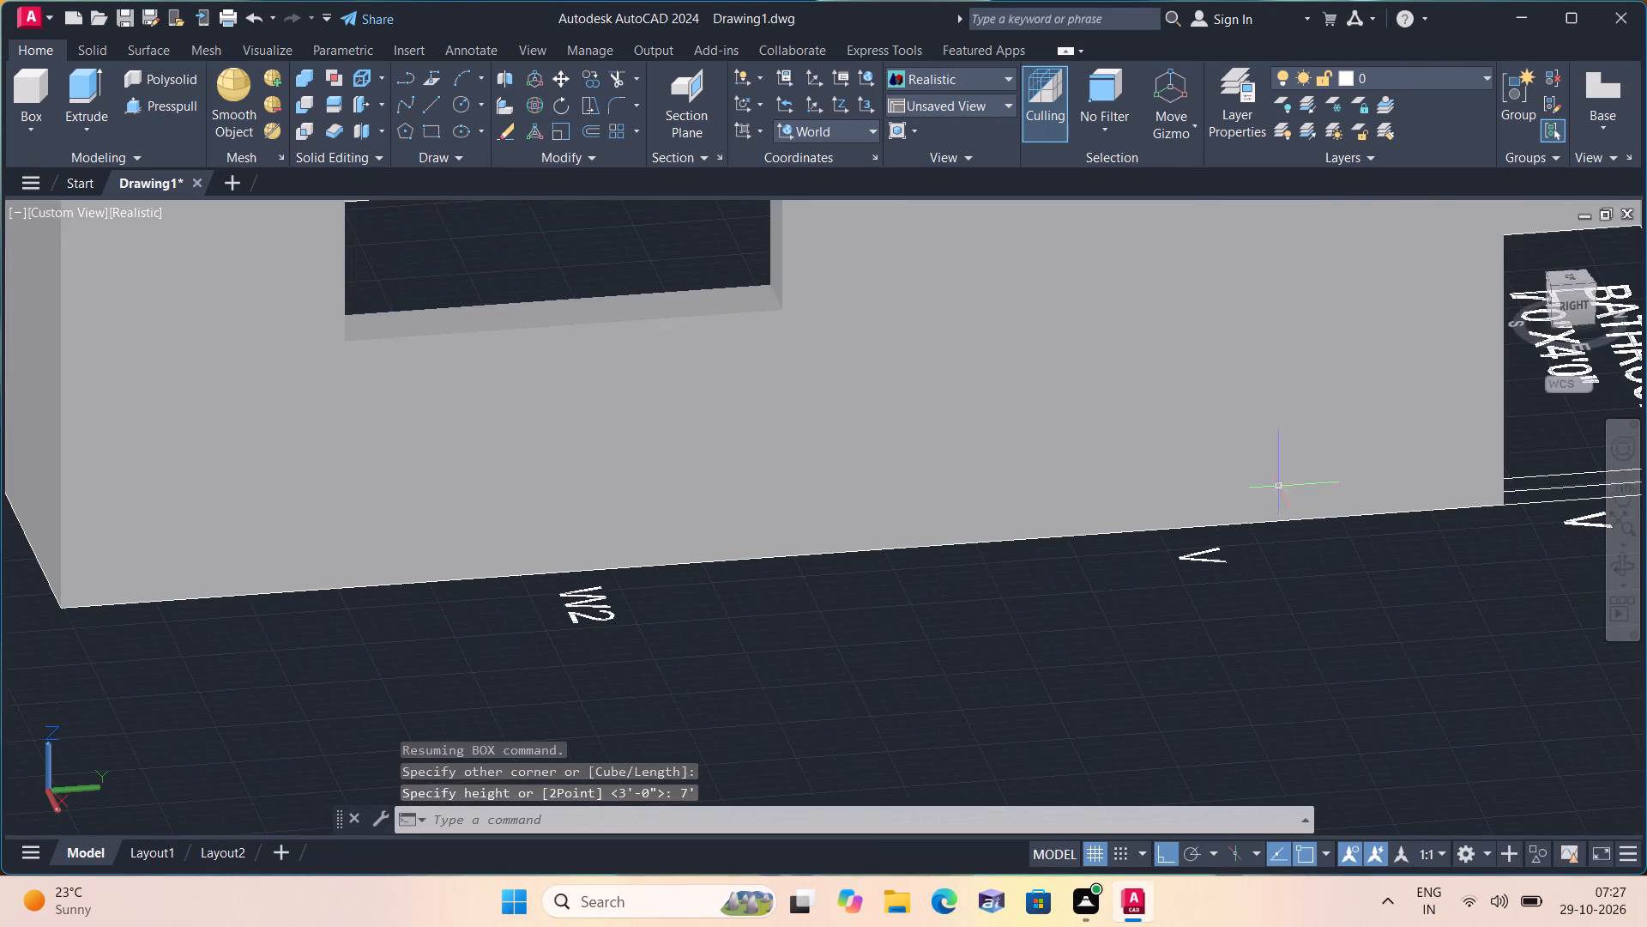
{"action": "scroll", "coordinate": [1209, 503], "scroll_direction": "down", "scroll_amount": 1}
{"action": "scroll", "coordinate": [1348, 519], "scroll_direction": "down", "scroll_amount": 2}
{"action": "scroll", "coordinate": [1477, 524], "scroll_direction": "up", "scroll_amount": 1}
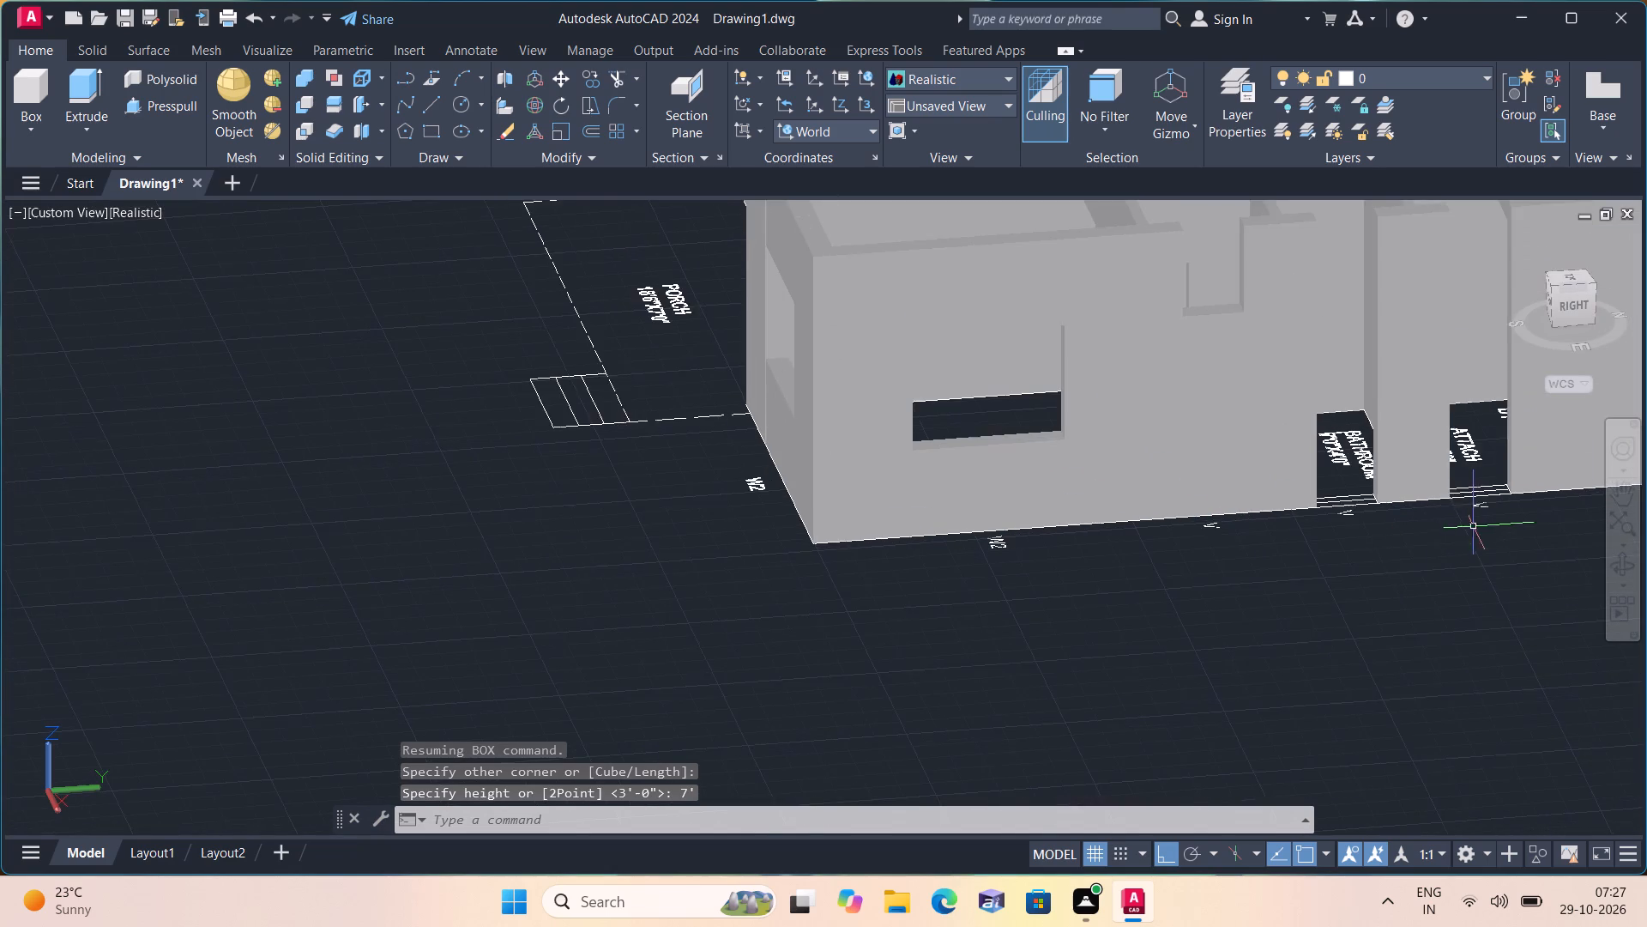
{"action": "scroll", "coordinate": [1409, 548], "scroll_direction": "up", "scroll_amount": 1}
{"action": "middle_click_drag", "start_coordinate": [1389, 548], "coordinate": [1289, 591], "text": "shift"}
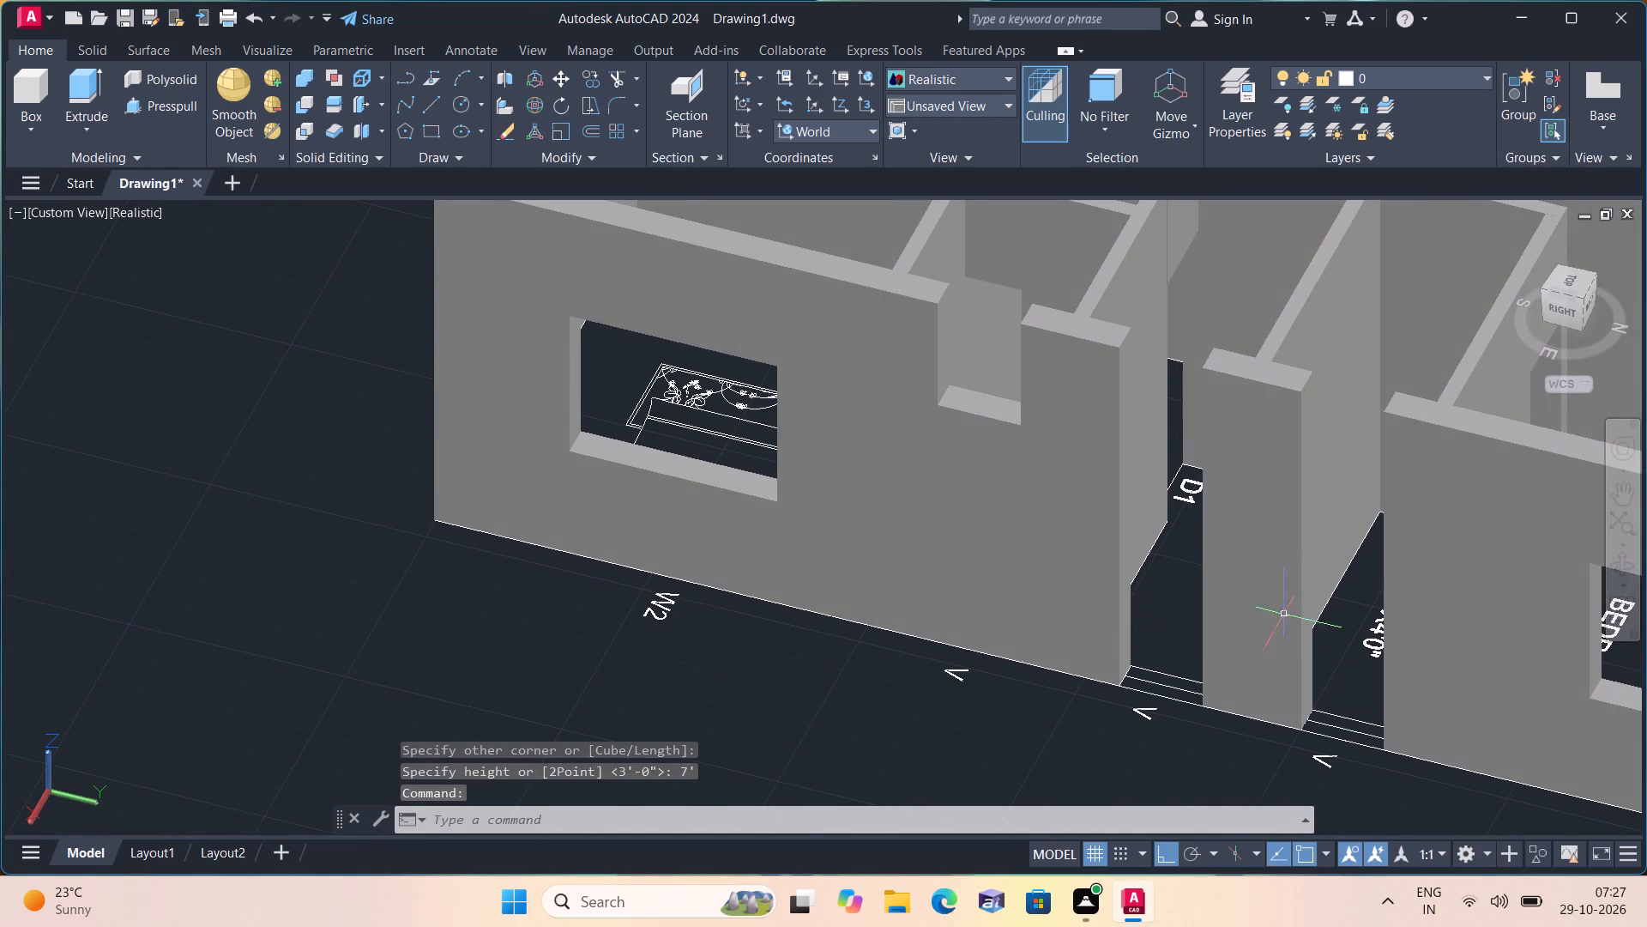
{"action": "left_click", "coordinate": [24, 126]}
{"action": "left_click", "coordinate": [61, 173]}
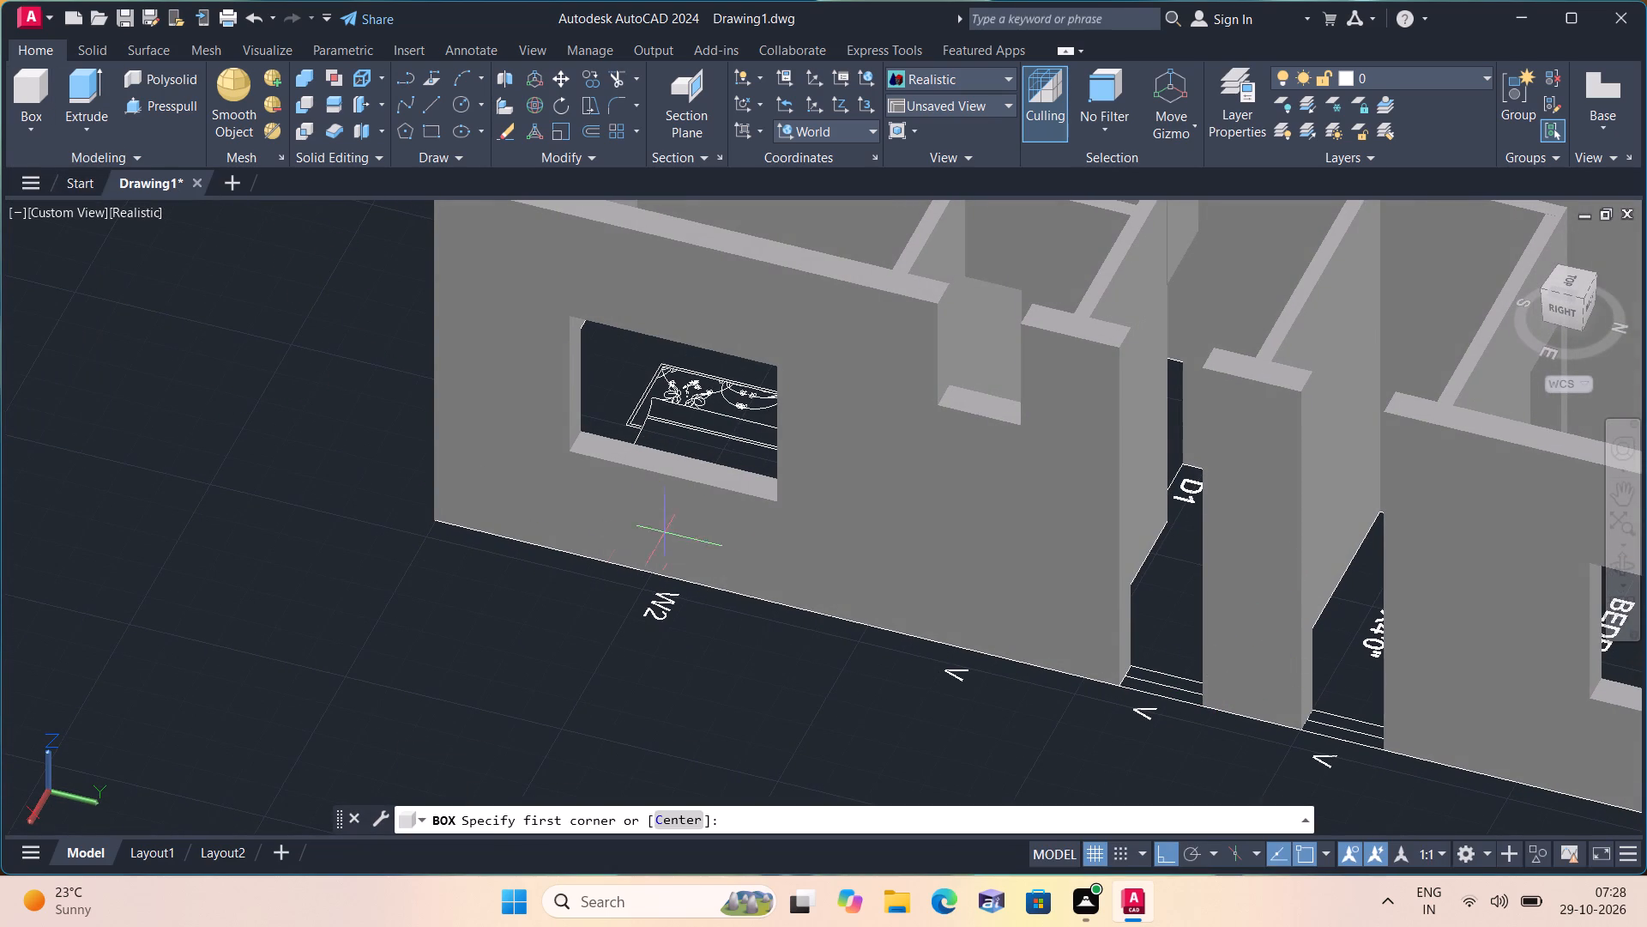
{"action": "middle_click_drag", "start_coordinate": [878, 688], "coordinate": [929, 726], "text": "shift"}
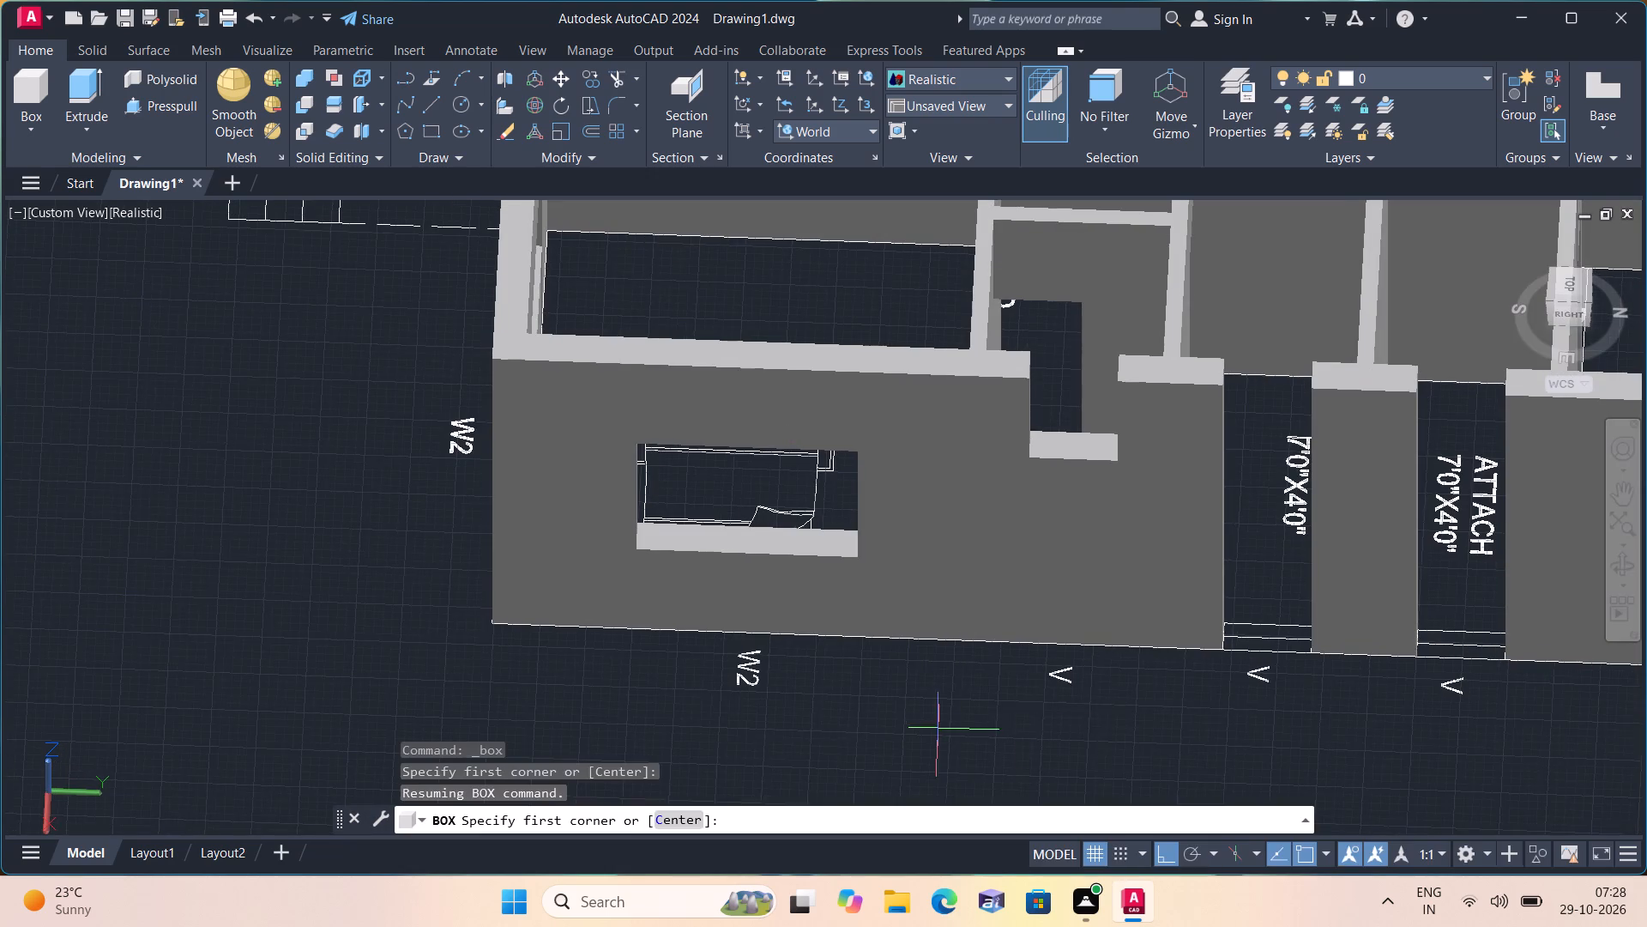
{"action": "scroll", "coordinate": [1275, 664], "scroll_direction": "up", "scroll_amount": 5}
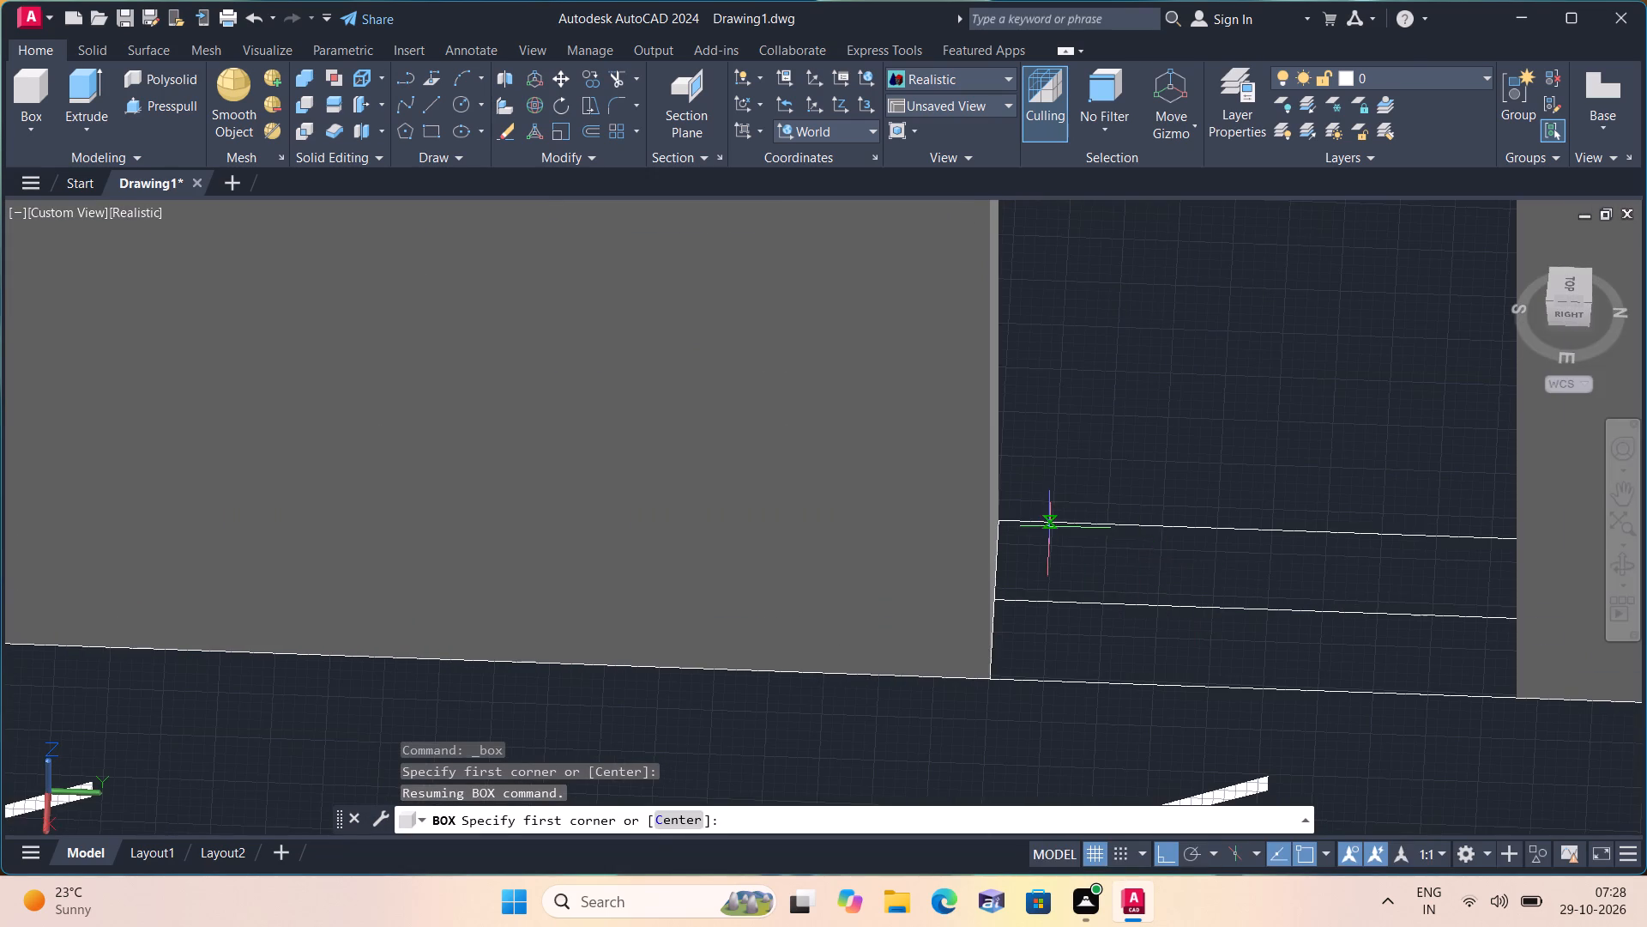
{"action": "scroll", "coordinate": [1048, 525], "scroll_direction": "up", "scroll_amount": 4}
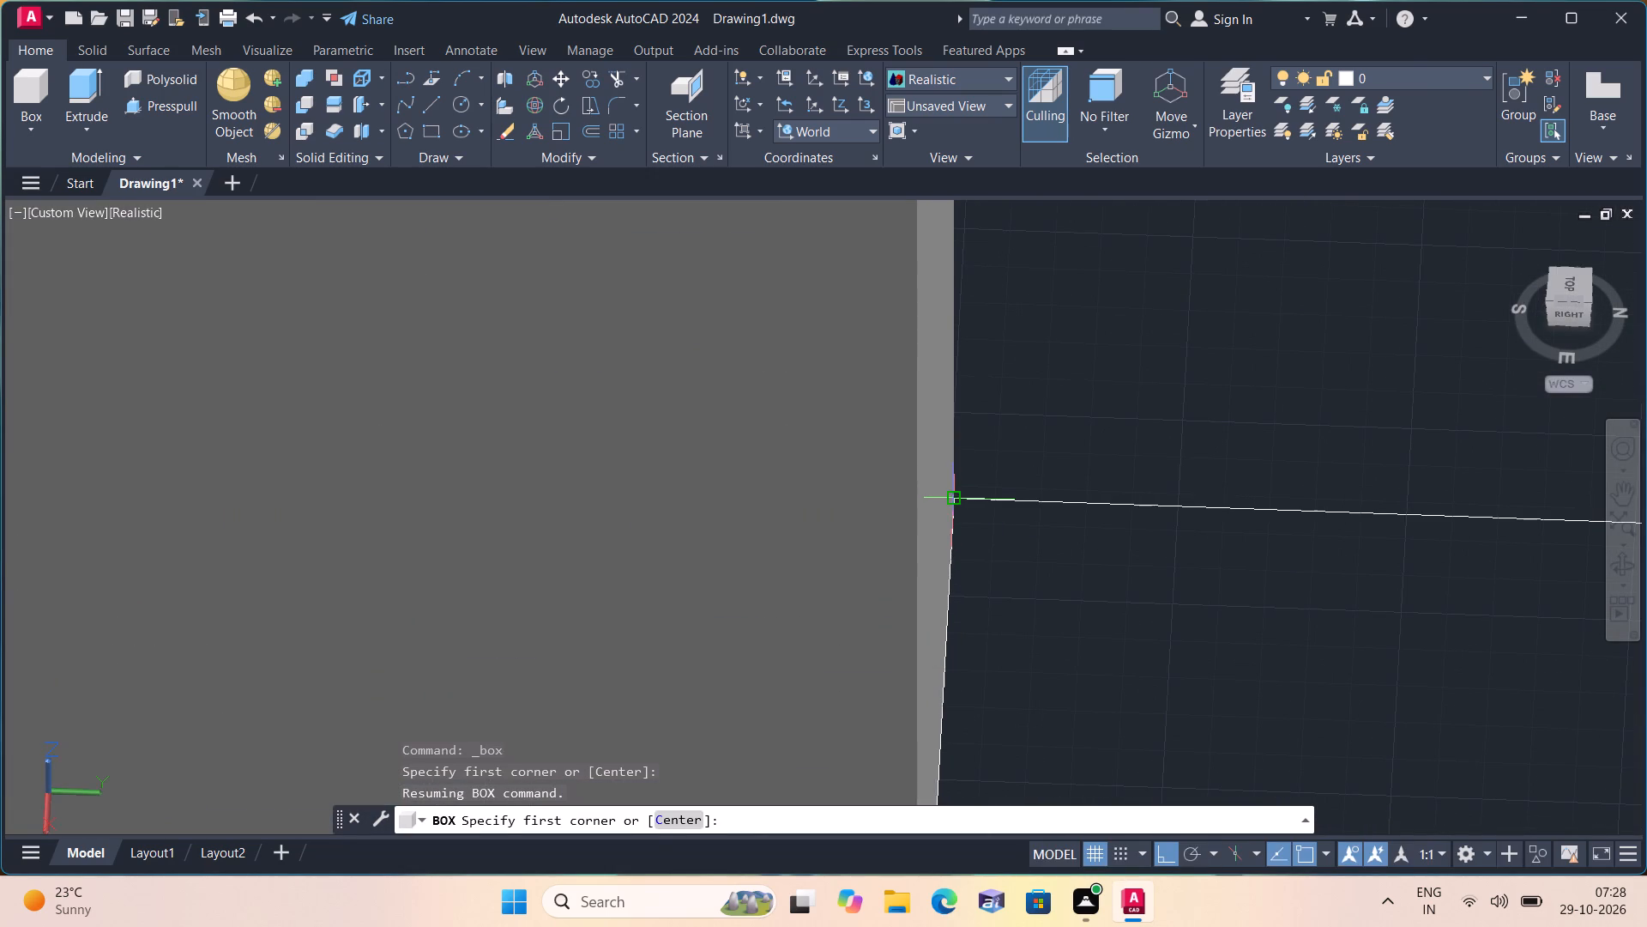
{"action": "left_click", "coordinate": [959, 499]}
{"action": "middle_click_drag", "start_coordinate": [1170, 619], "coordinate": [836, 415]}
{"action": "scroll", "coordinate": [1072, 542], "scroll_direction": "down", "scroll_amount": 1}
{"action": "scroll", "coordinate": [836, 415], "scroll_direction": "down", "scroll_amount": 1}
{"action": "scroll", "coordinate": [991, 534], "scroll_direction": "down", "scroll_amount": 2}
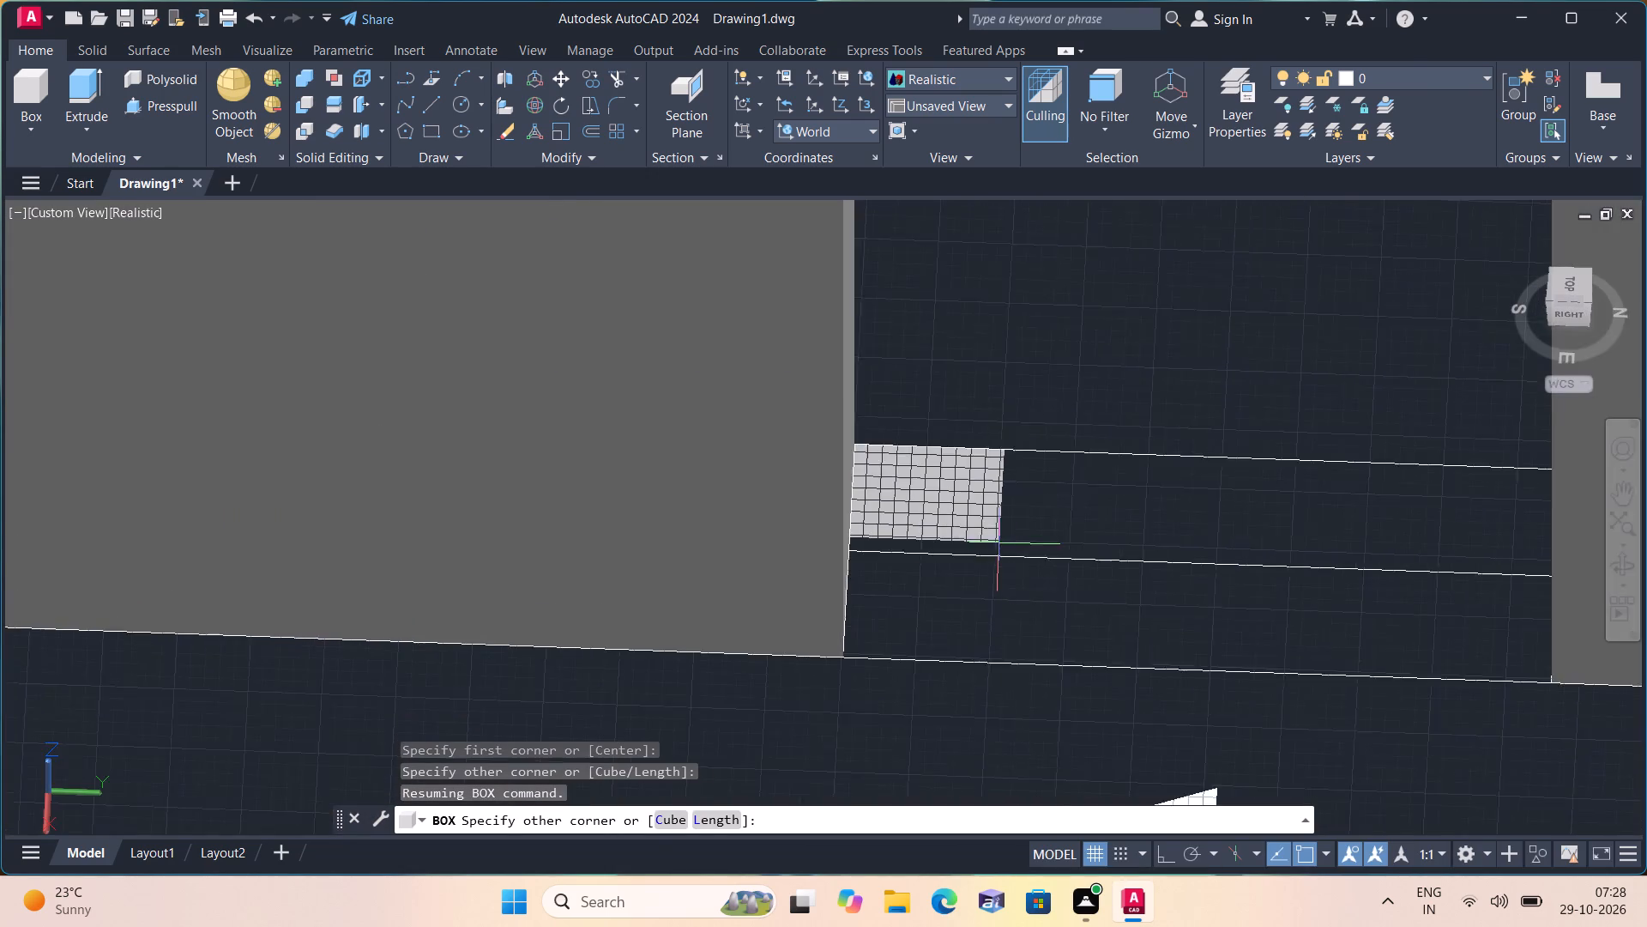
{"action": "scroll", "coordinate": [1023, 561], "scroll_direction": "down", "scroll_amount": 2}
{"action": "scroll", "coordinate": [1221, 607], "scroll_direction": "up", "scroll_amount": 3}
{"action": "middle_click_drag", "start_coordinate": [1221, 607], "coordinate": [1265, 624], "text": "shift"}
{"action": "left_click", "coordinate": [1296, 554]}
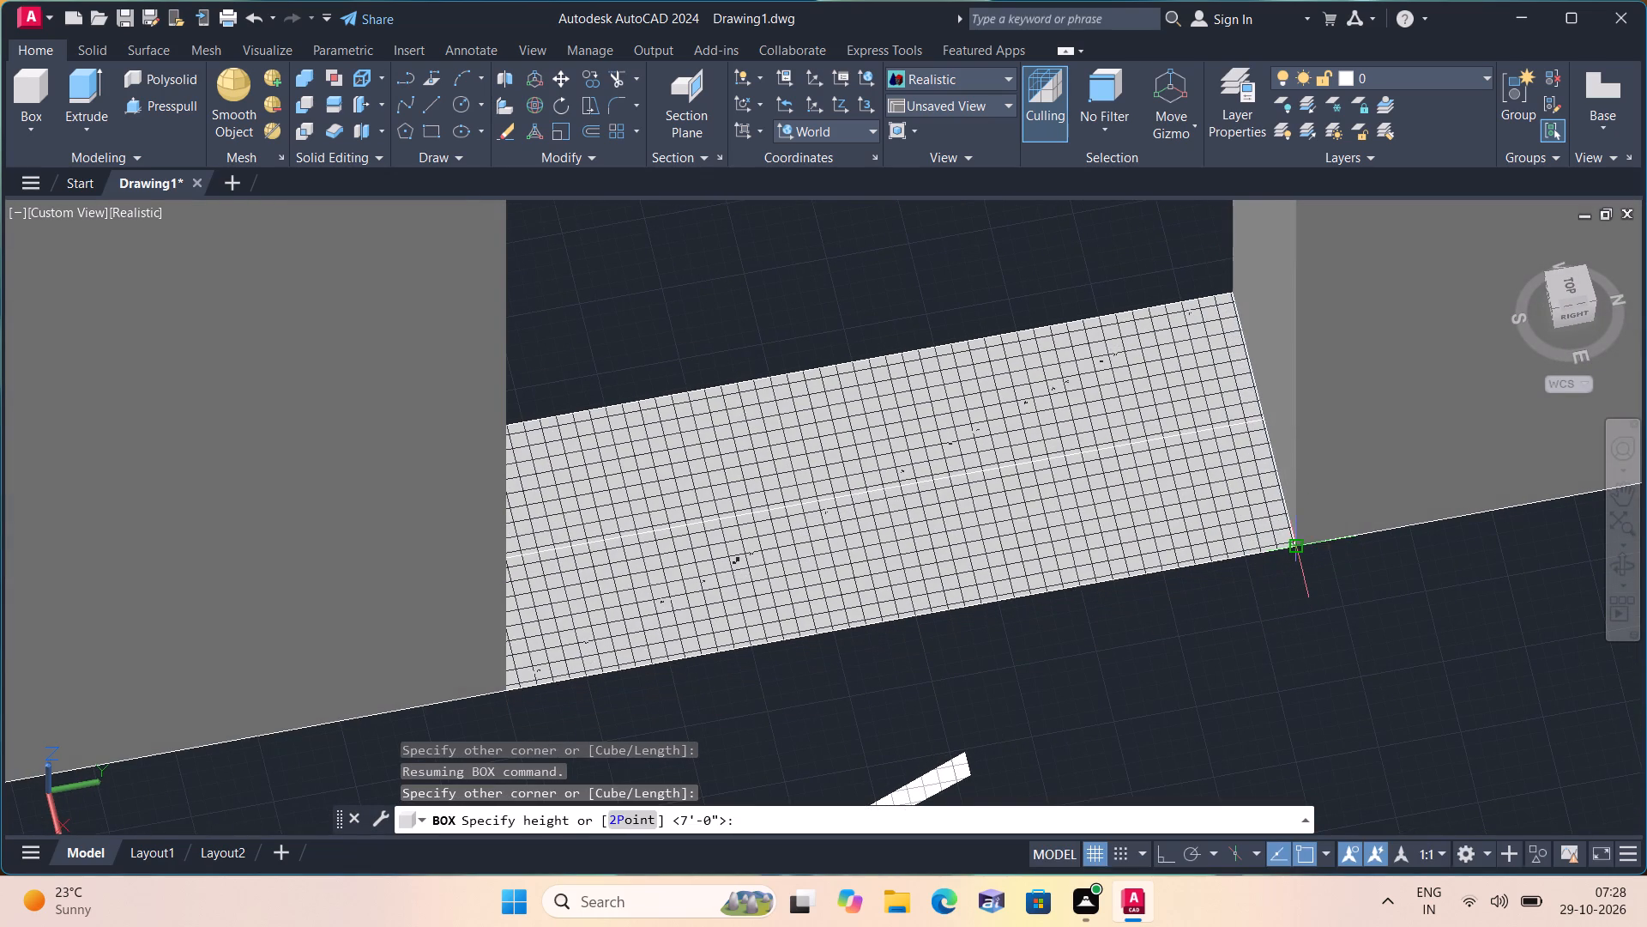
{"action": "scroll", "coordinate": [1269, 450], "scroll_direction": "down", "scroll_amount": 1}
{"action": "key", "text": "7"}
{"action": "key", "text": "apostrophe"}
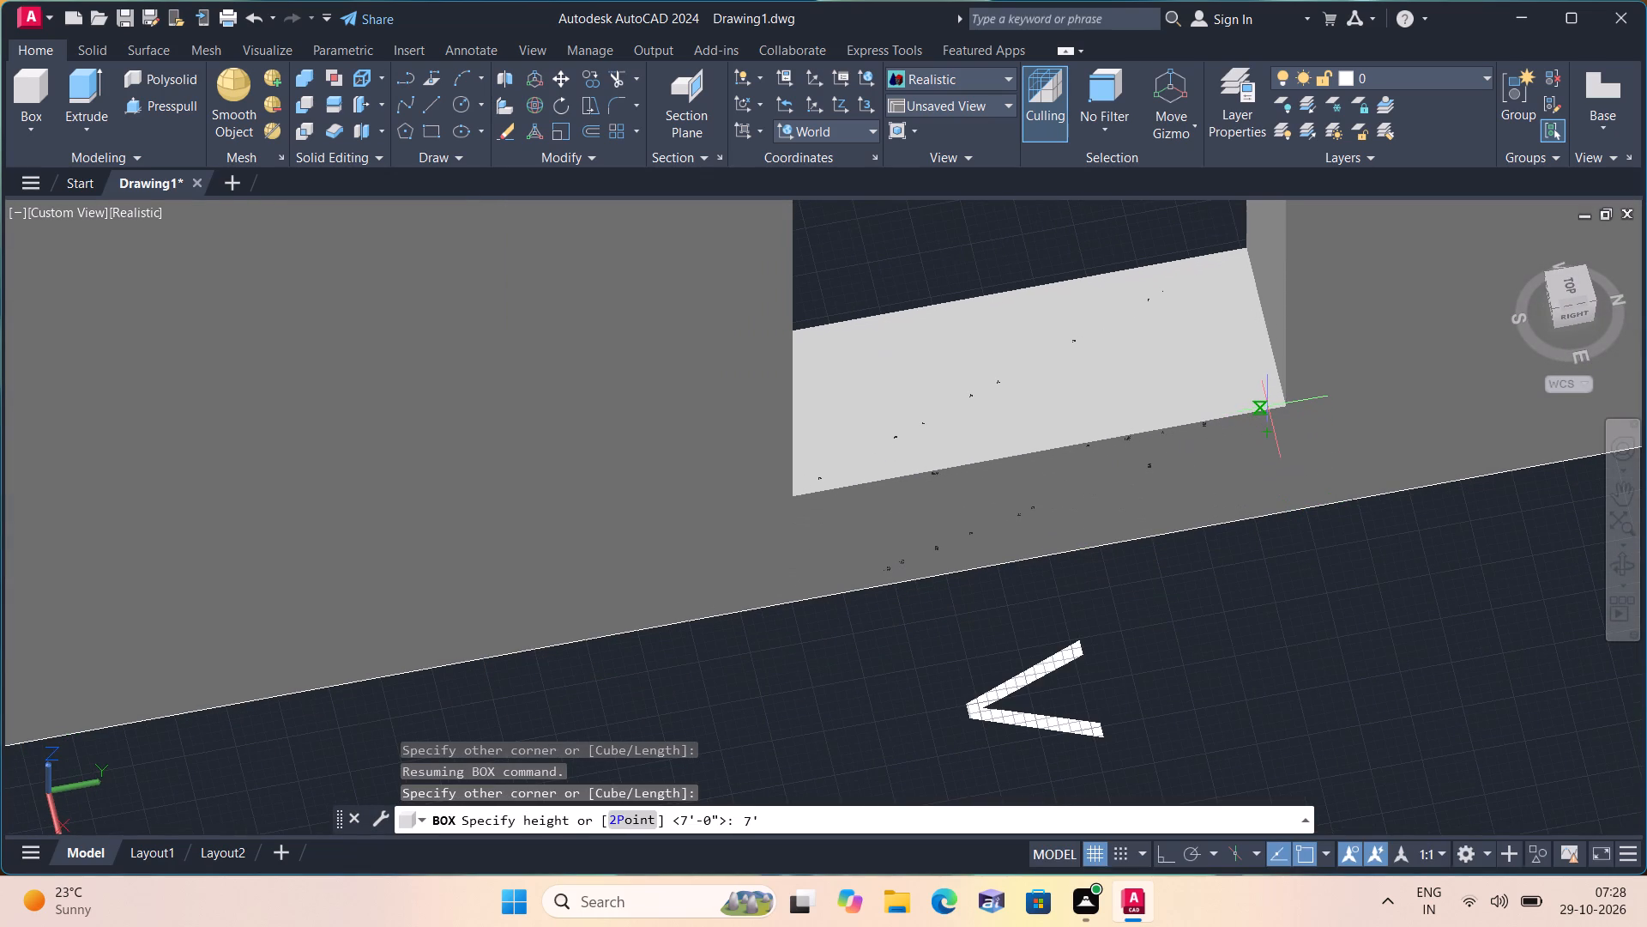
{"action": "key", "text": "space"}
Draw a 7' high box across the attached bathroom's V opening, from its bedroom-side inner corner to the opposite outer corner.
{"action": "scroll", "coordinate": [1268, 407], "scroll_direction": "down", "scroll_amount": 2}
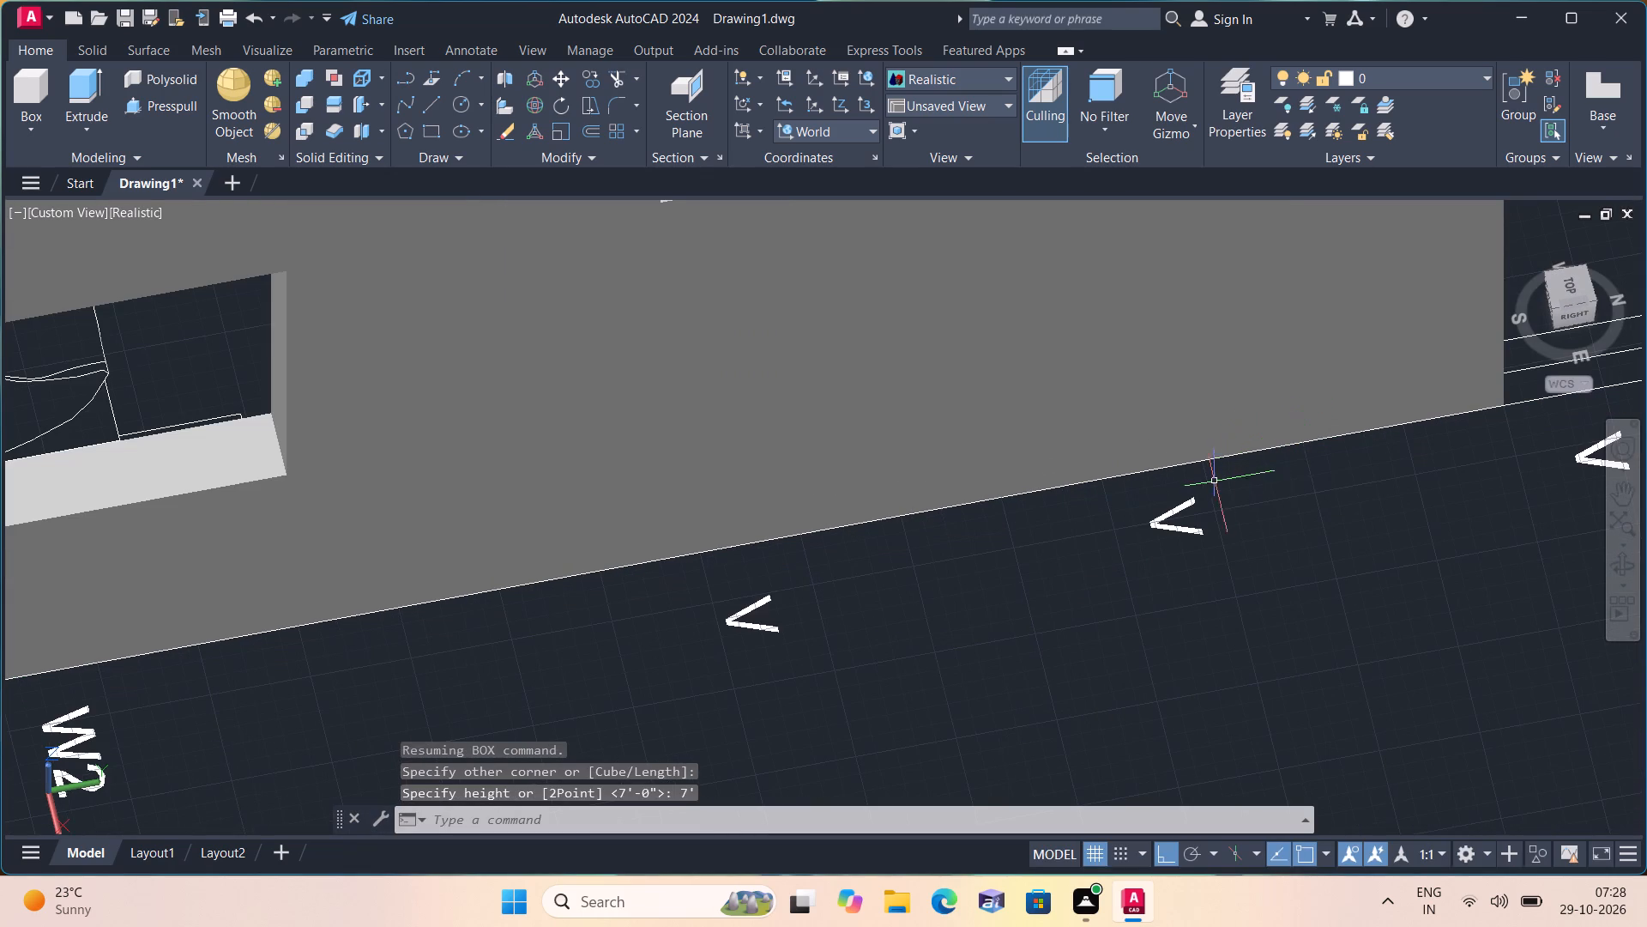
{"action": "middle_click_drag", "start_coordinate": [1309, 497], "coordinate": [861, 631]}
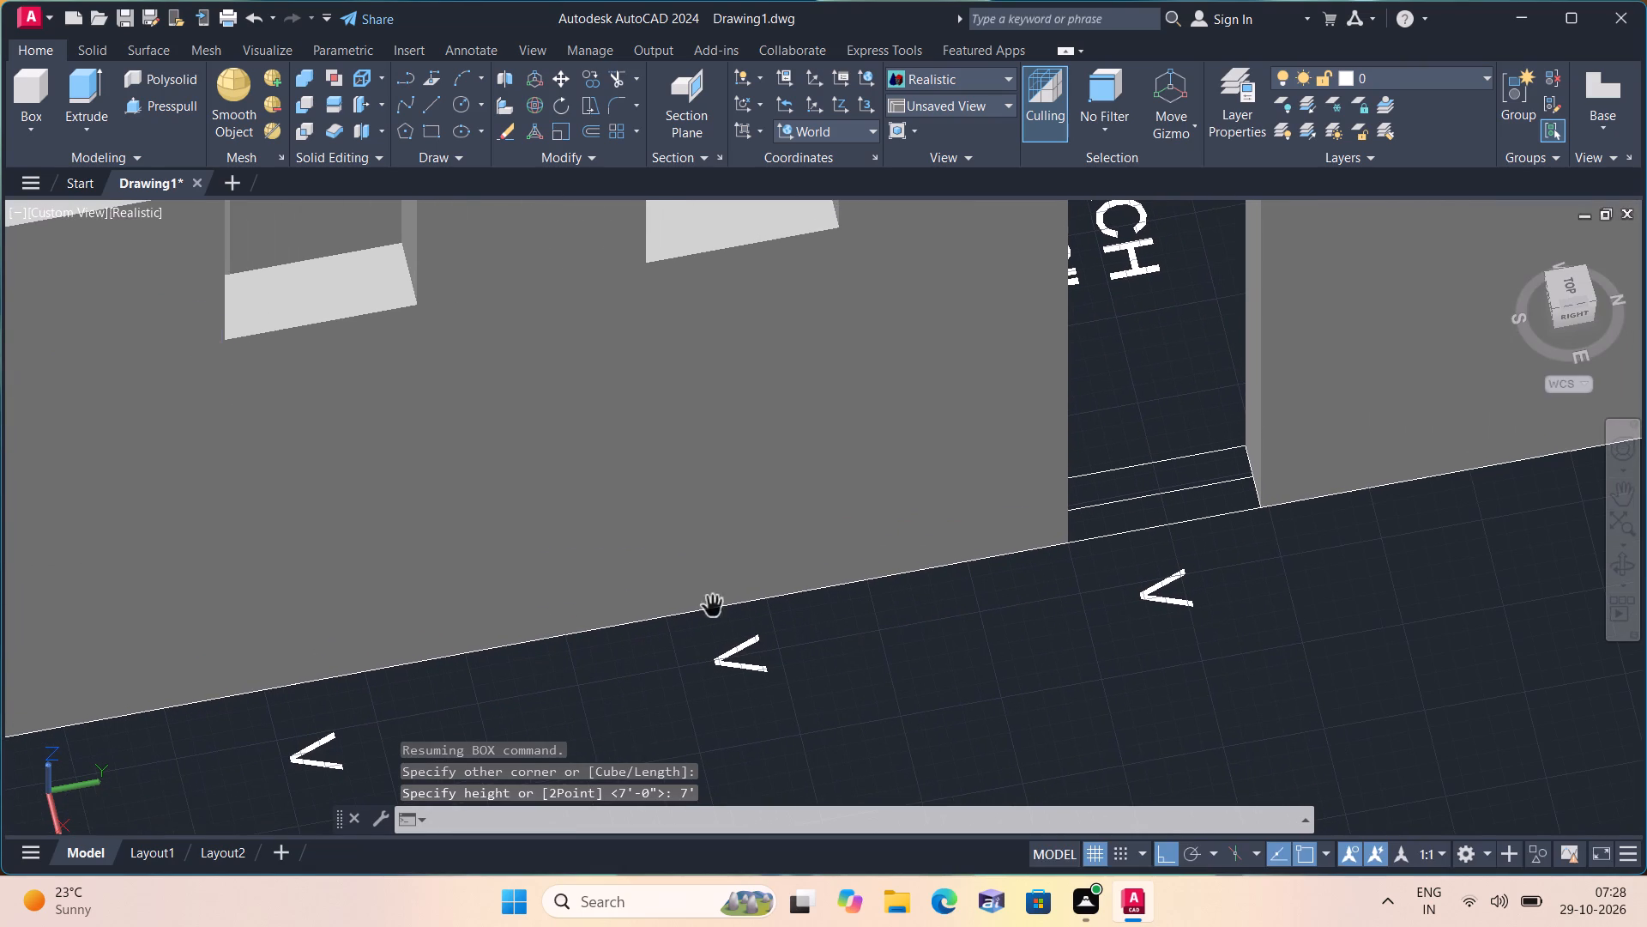
{"action": "left_click", "coordinate": [28, 118]}
{"action": "left_click", "coordinate": [60, 159]}
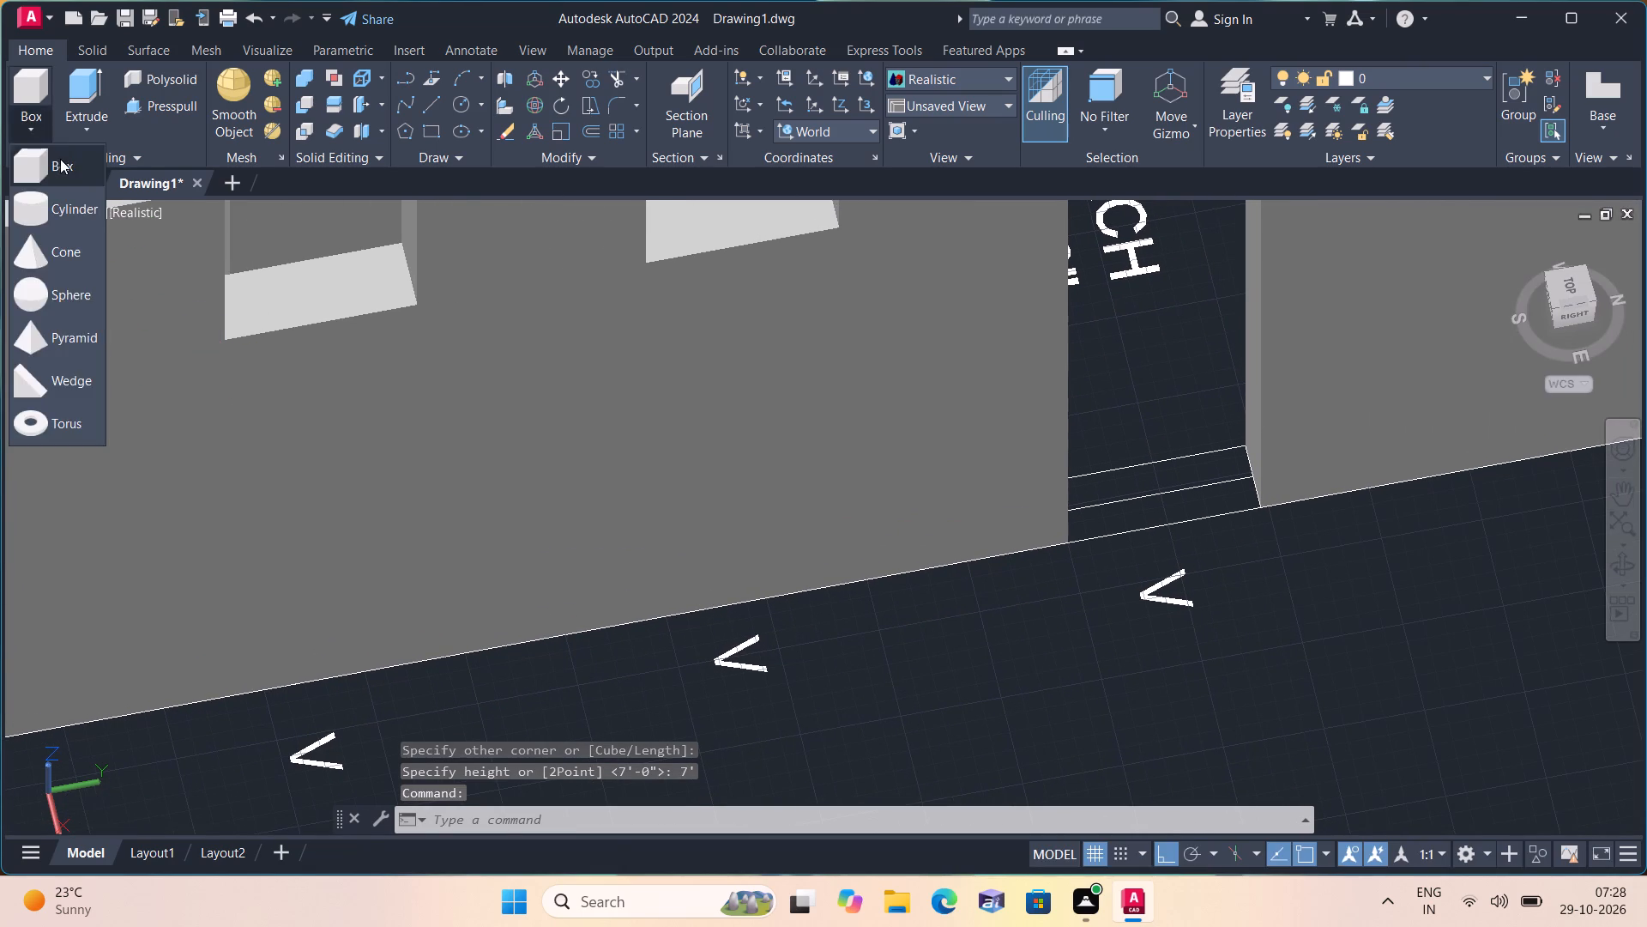
{"action": "middle_click_drag", "start_coordinate": [1210, 505], "coordinate": [1198, 518]}
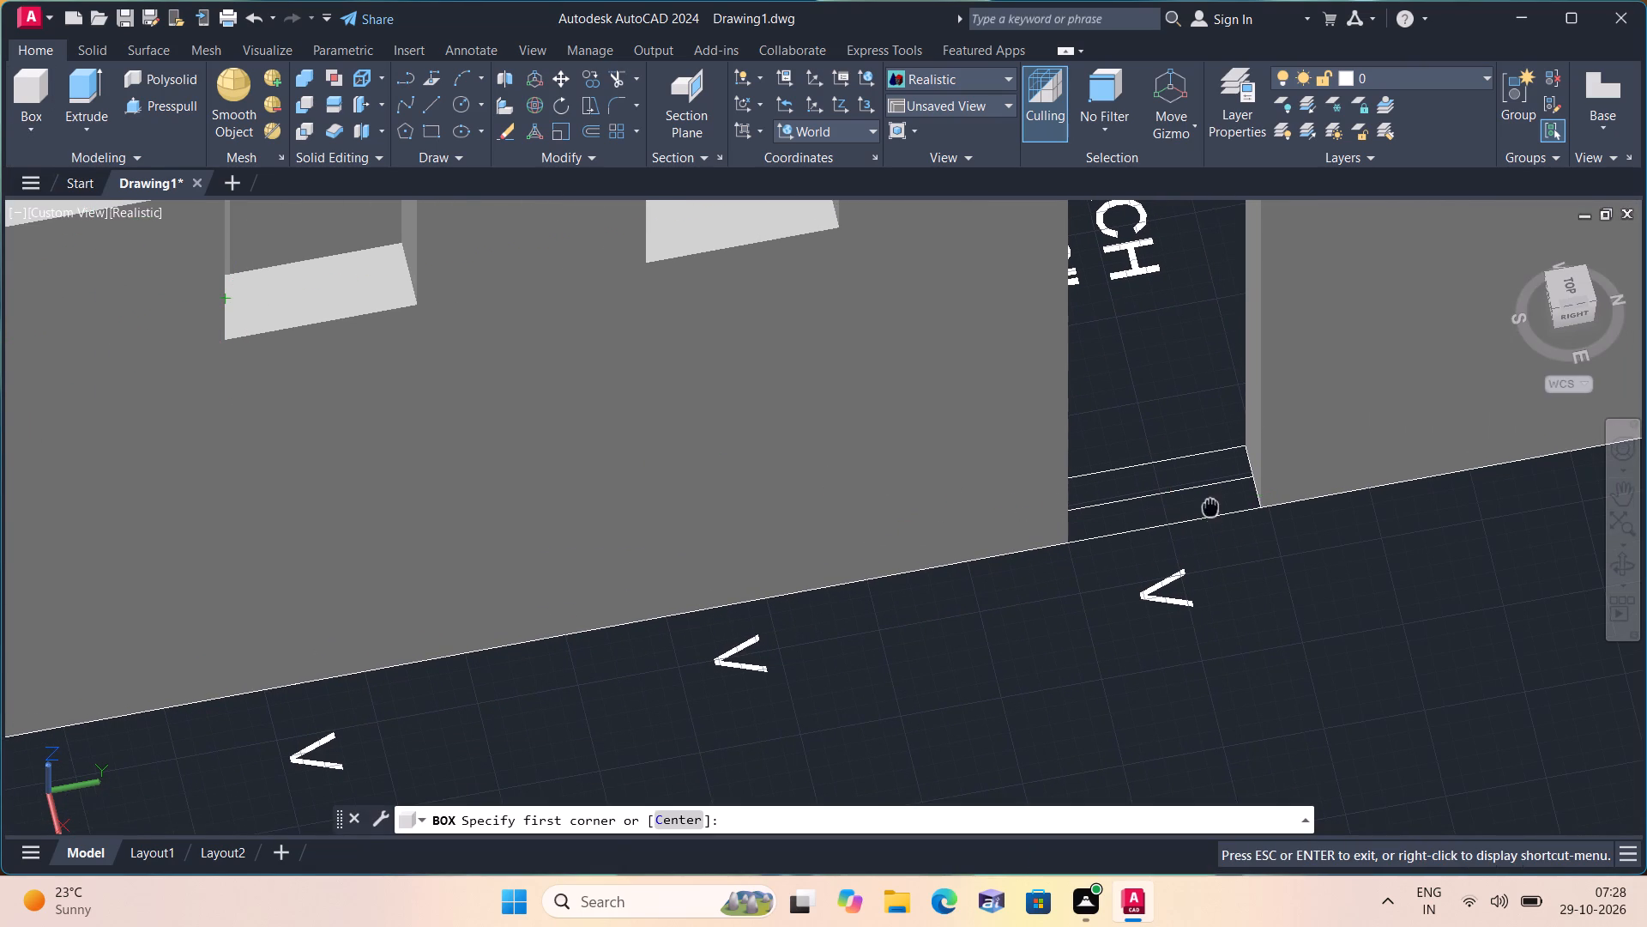
{"action": "middle_click_drag", "start_coordinate": [1198, 518], "coordinate": [1117, 597]}
{"action": "scroll", "coordinate": [1122, 579], "scroll_direction": "up", "scroll_amount": 1}
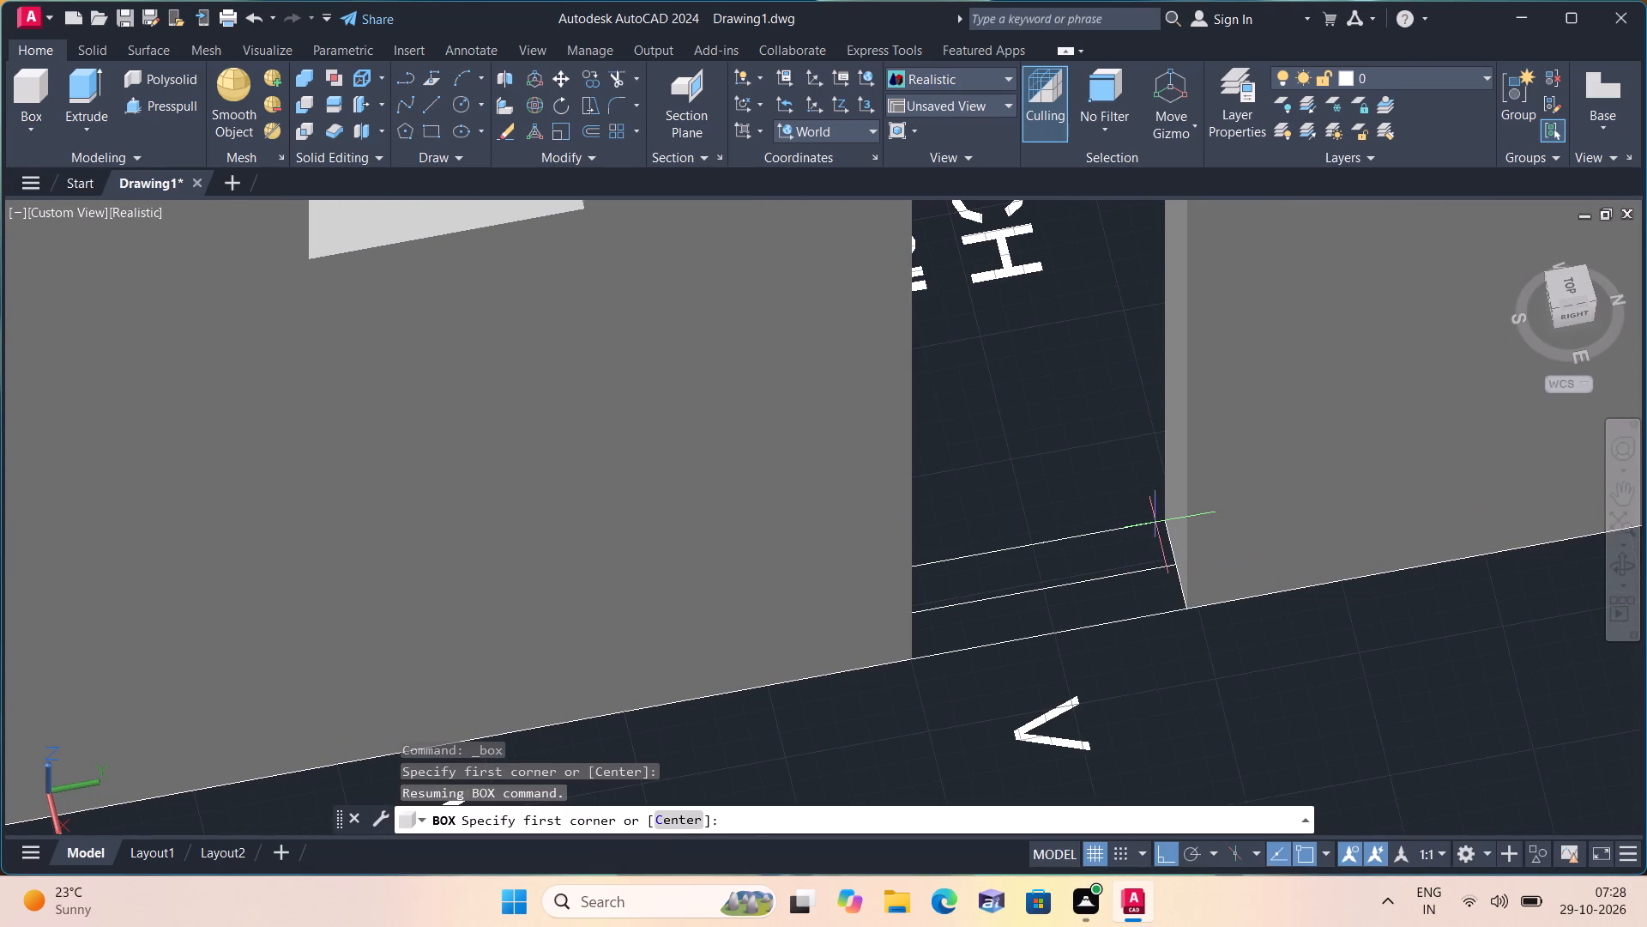
{"action": "left_click", "coordinate": [1162, 523]}
{"action": "middle_click_drag", "start_coordinate": [1182, 621], "coordinate": [1028, 660], "text": "shift"}
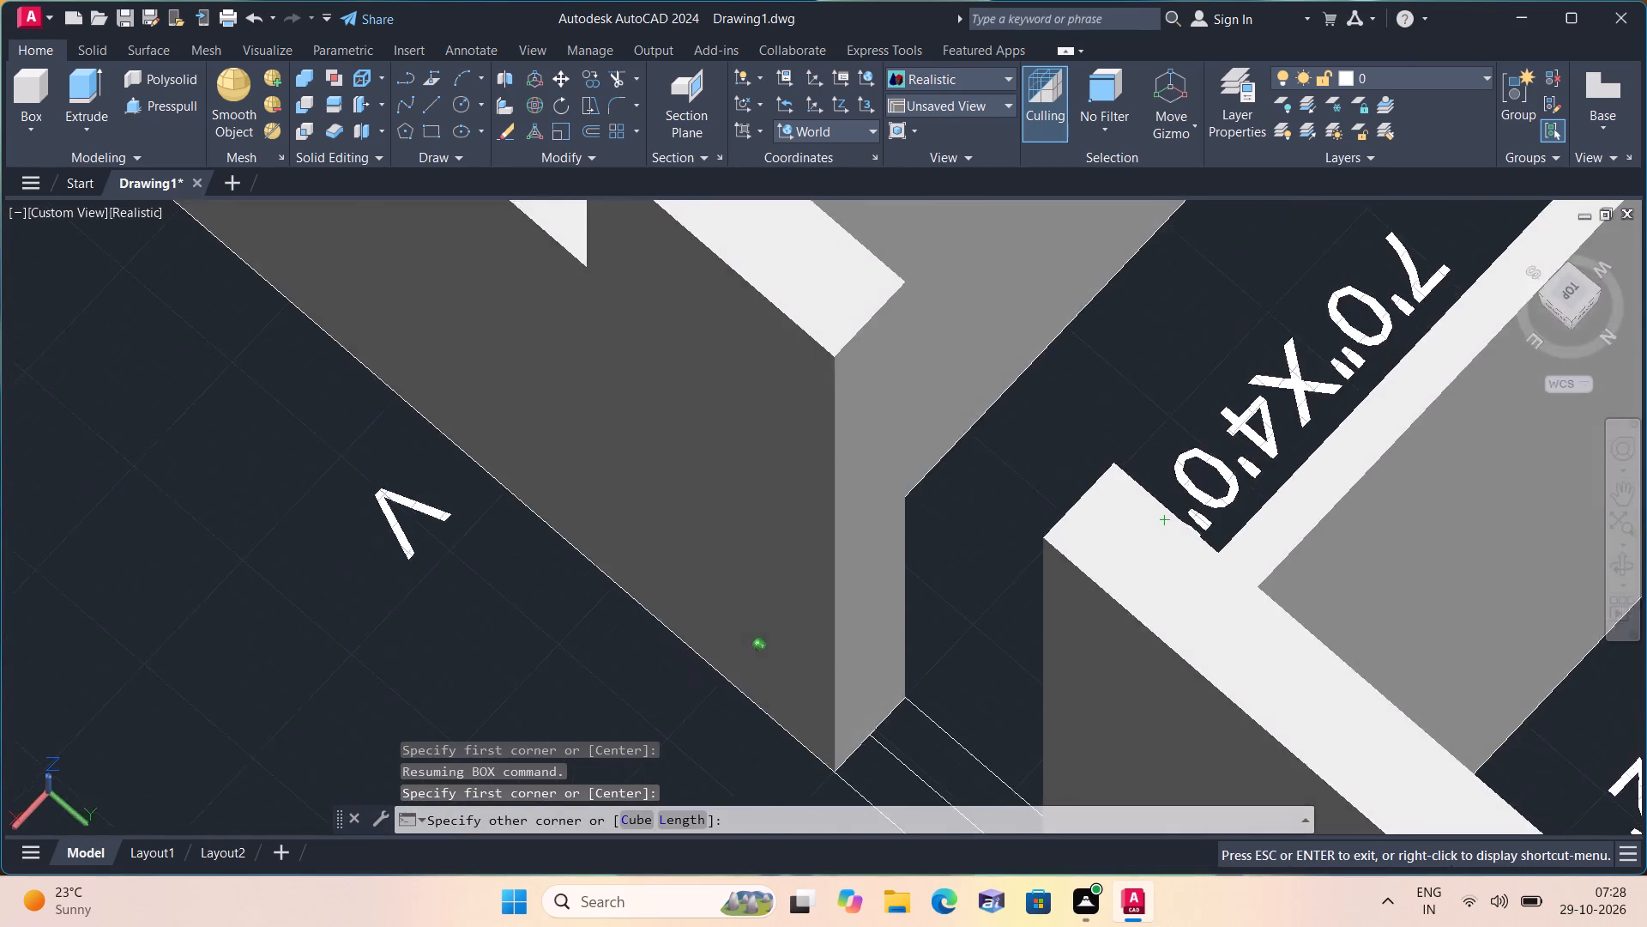
{"action": "middle_click_drag", "start_coordinate": [1028, 660], "coordinate": [984, 659], "text": "shift"}
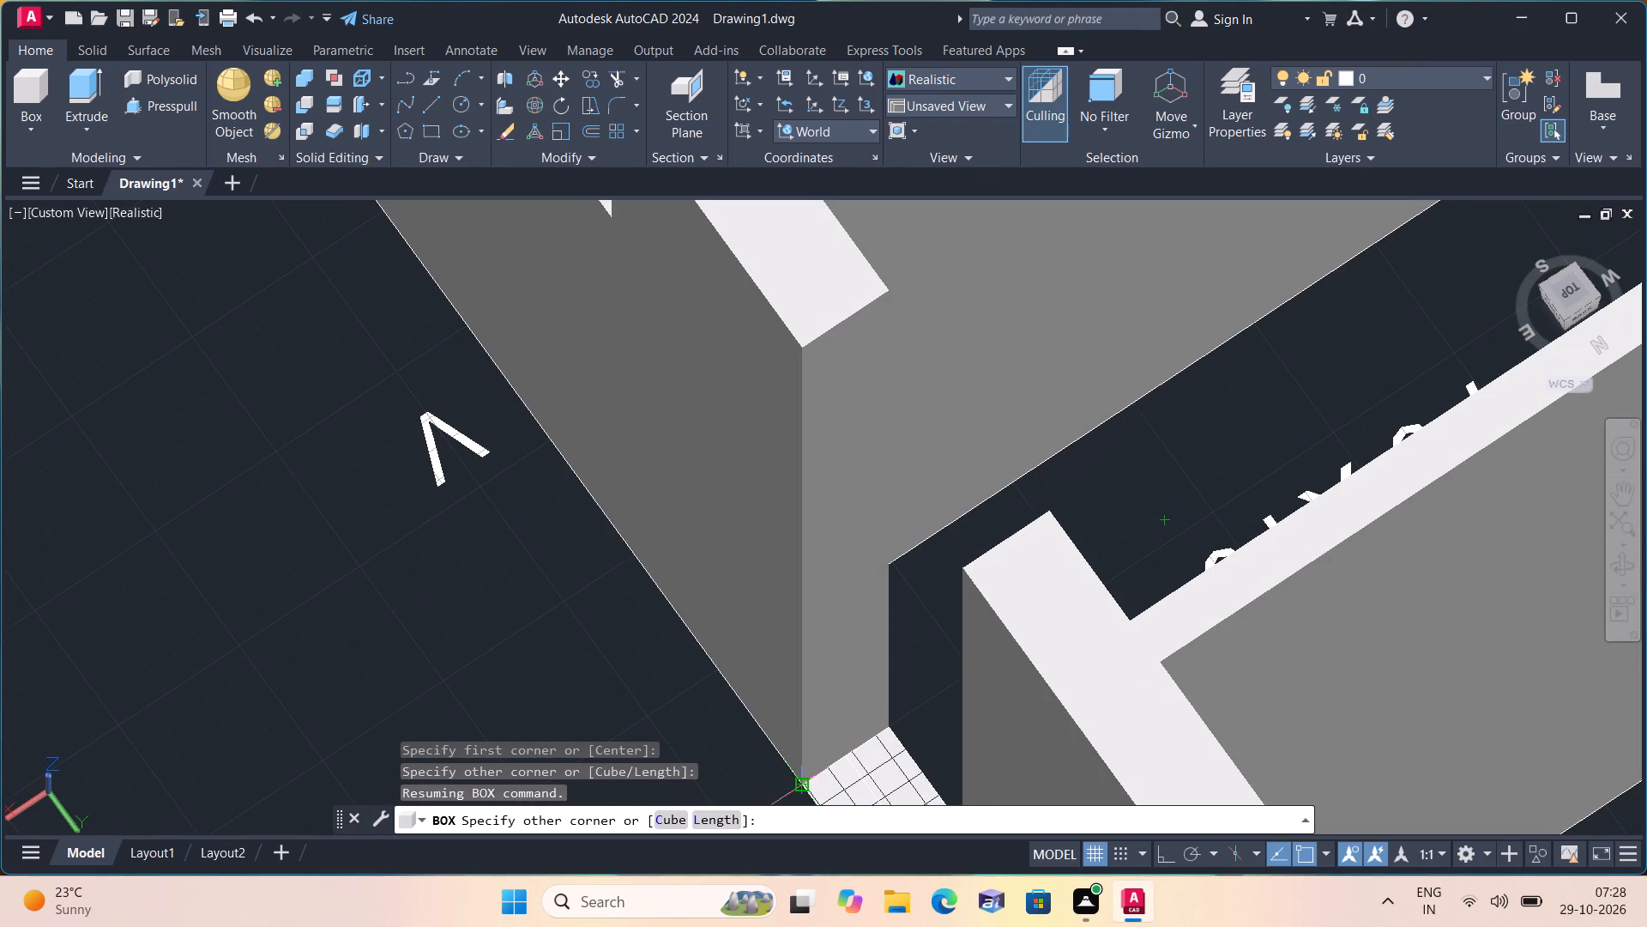
{"action": "left_click", "coordinate": [799, 782]}
{"action": "type", "text": "7'"}
{"action": "key", "text": "space"}
{"action": "key", "text": "Escape"}
Examine the D1 and D door openings along the wall line between the 10'4"X12'2" bedroom and the attached bathroom and passage.
{"action": "scroll", "coordinate": [828, 658], "scroll_direction": "down", "scroll_amount": 2}
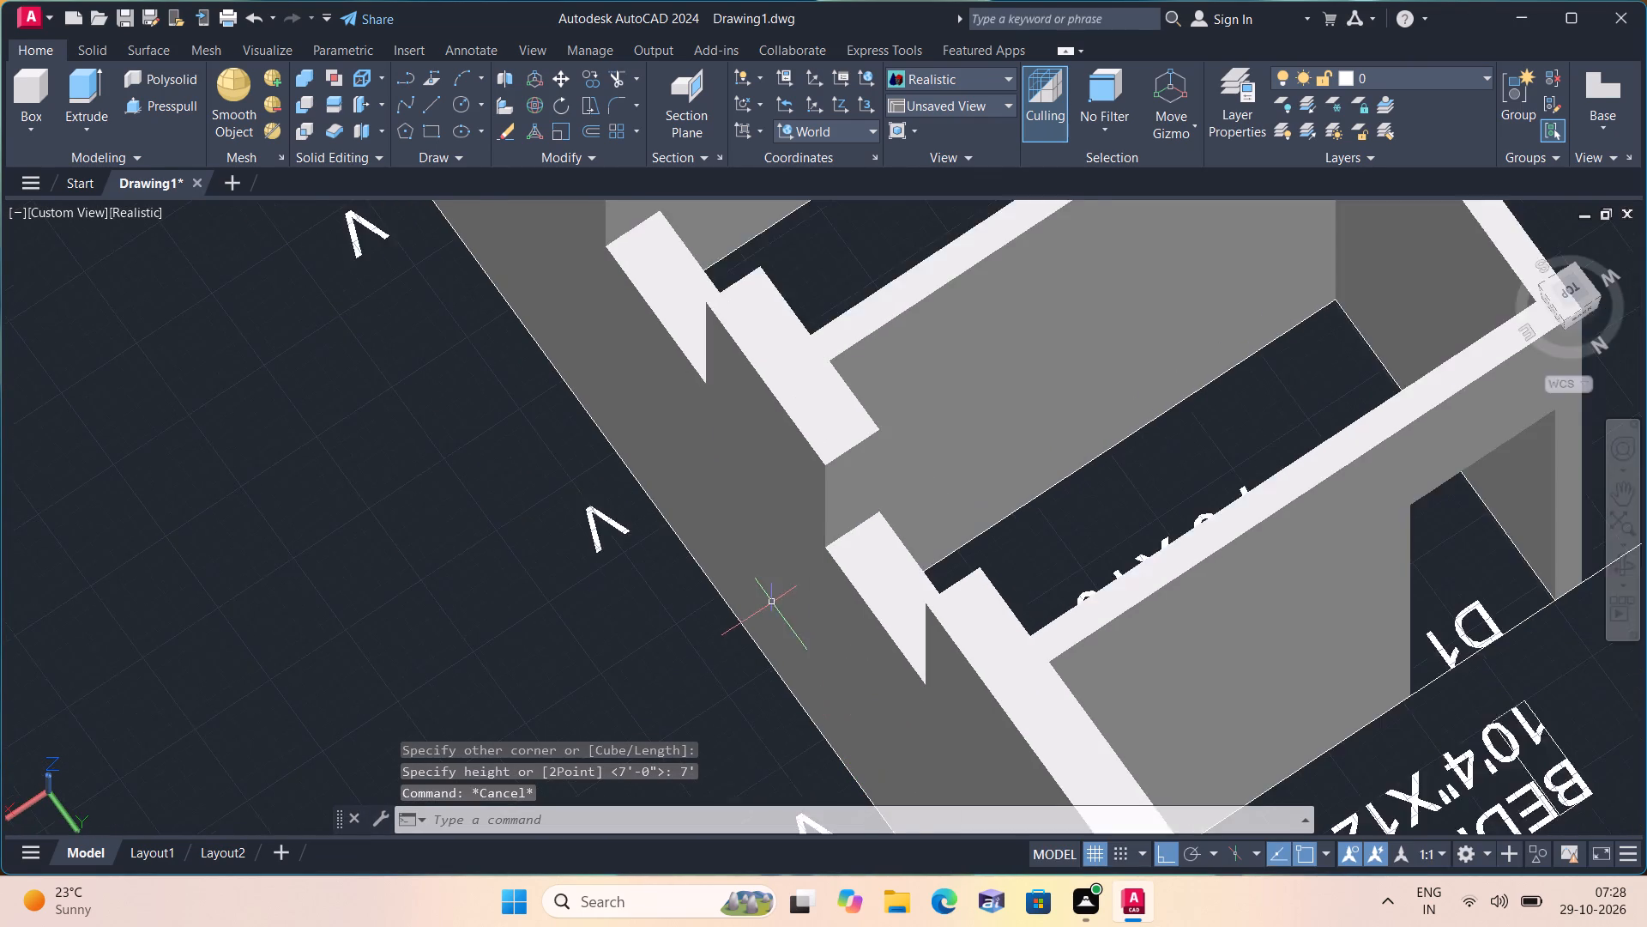
{"action": "scroll", "coordinate": [792, 603], "scroll_direction": "down", "scroll_amount": 1}
{"action": "scroll", "coordinate": [1047, 601], "scroll_direction": "down", "scroll_amount": 1}
{"action": "scroll", "coordinate": [1136, 604], "scroll_direction": "up", "scroll_amount": 2}
{"action": "middle_click_drag", "start_coordinate": [1138, 628], "coordinate": [959, 613], "text": "shift"}
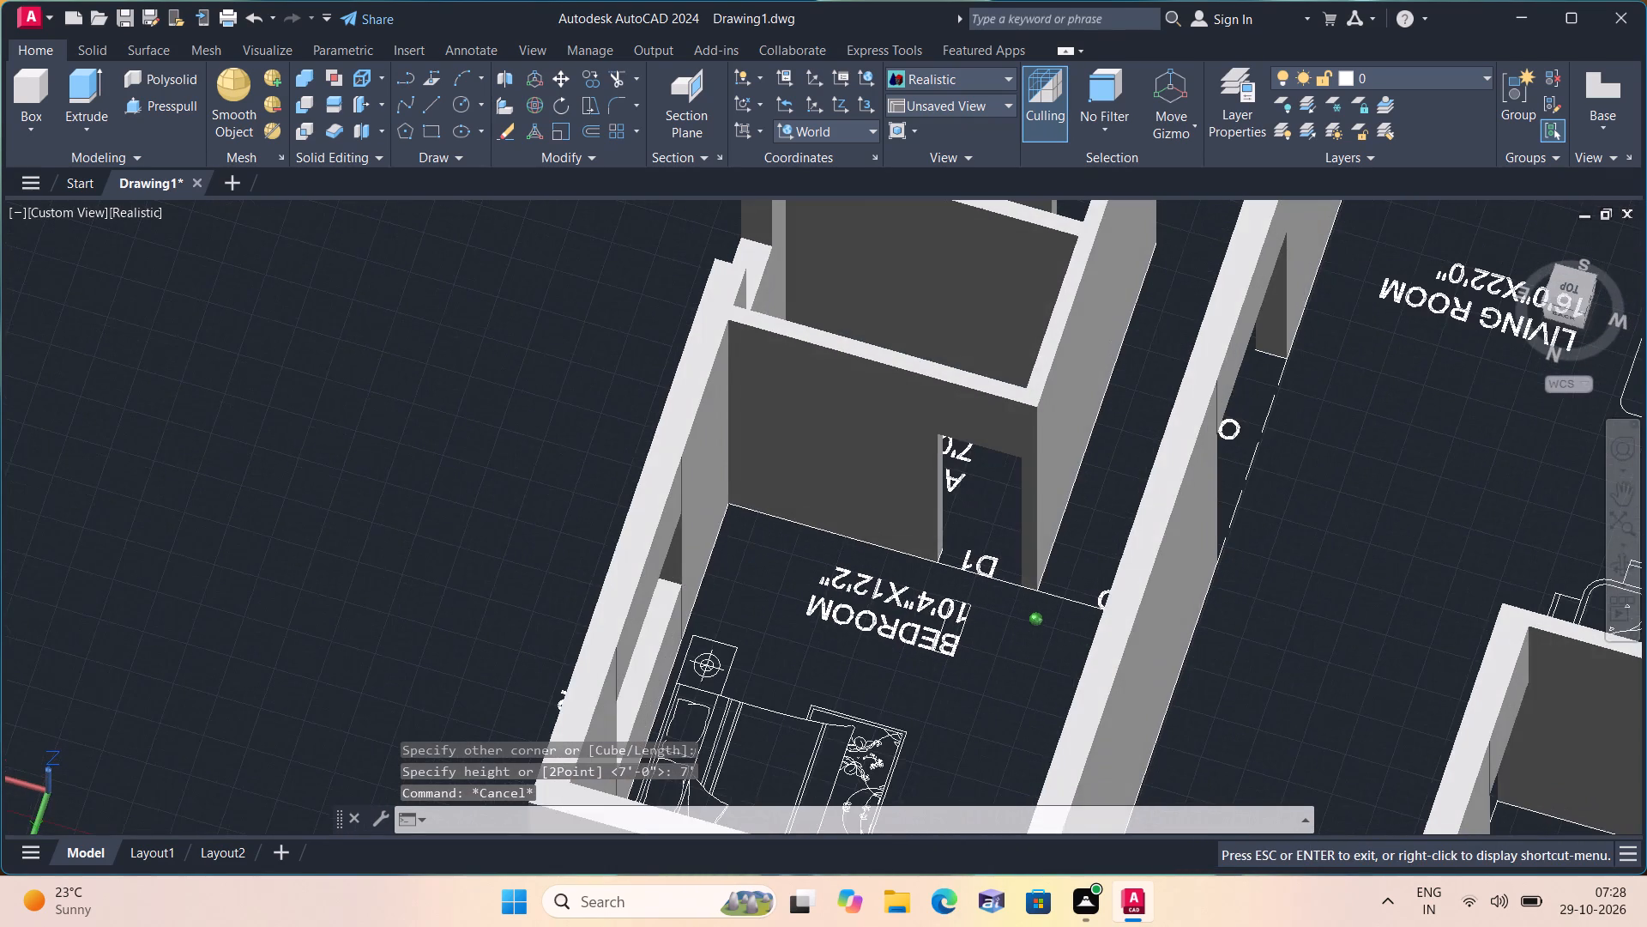
{"action": "middle_click_drag", "start_coordinate": [959, 613], "coordinate": [968, 621], "text": "shift"}
{"action": "scroll", "coordinate": [1077, 573], "scroll_direction": "up", "scroll_amount": 2}
{"action": "scroll", "coordinate": [1083, 657], "scroll_direction": "down", "scroll_amount": 1}
{"action": "scroll", "coordinate": [1060, 611], "scroll_direction": "up", "scroll_amount": 1}
{"action": "middle_click_drag", "start_coordinate": [1012, 627], "coordinate": [1016, 627], "text": "shift"}
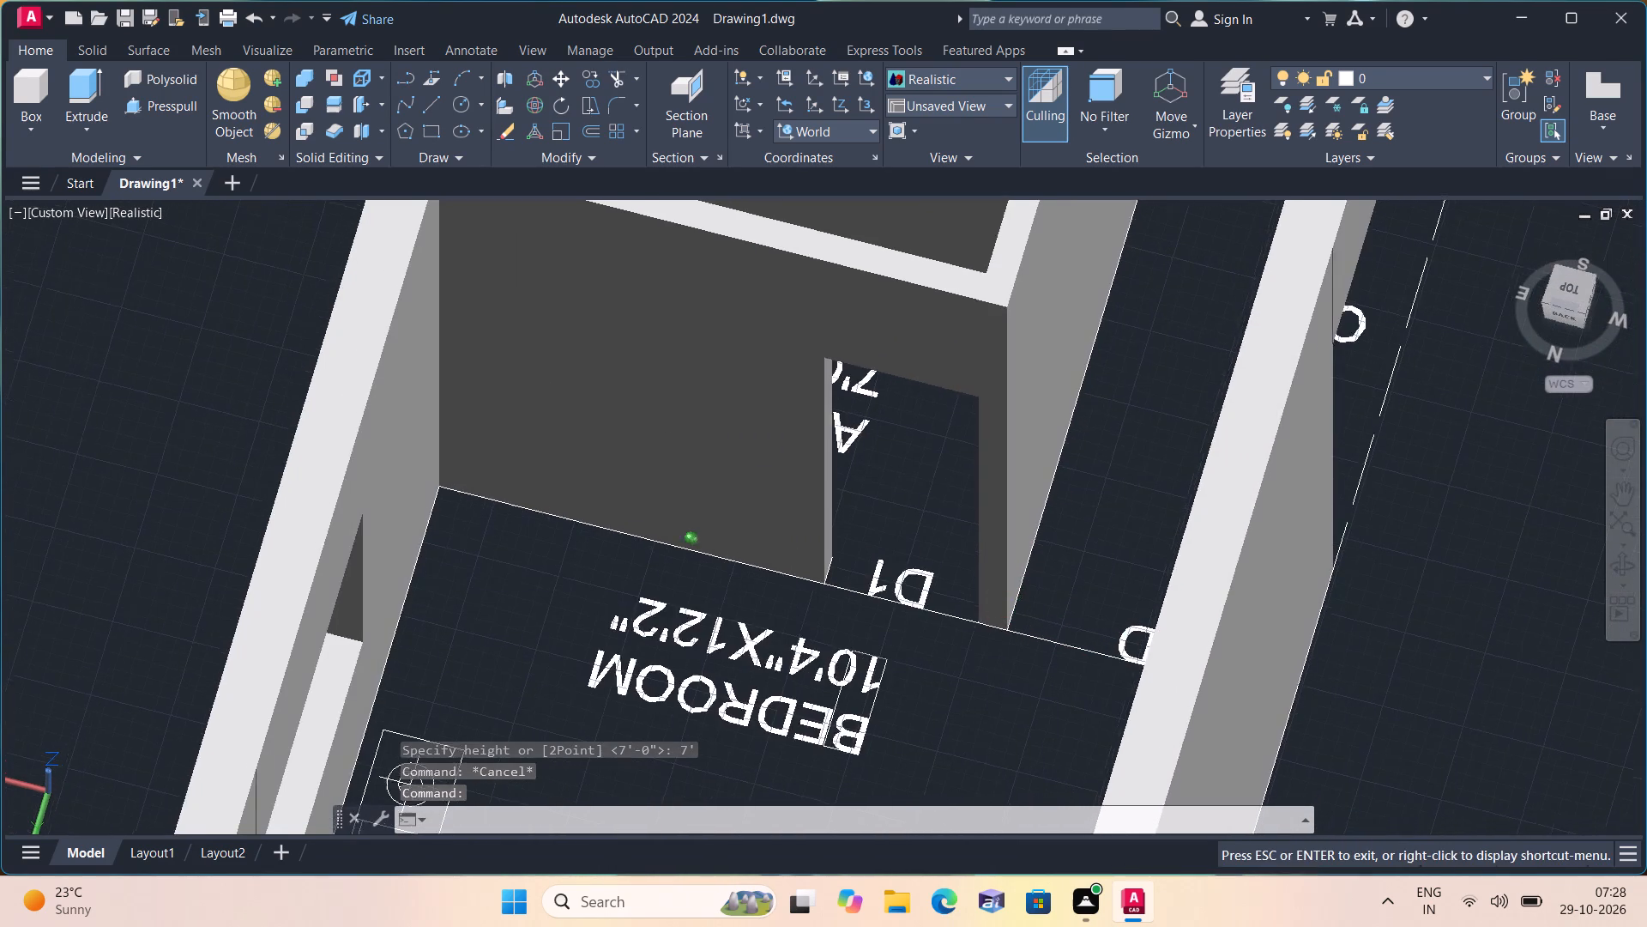
{"action": "middle_click_drag", "start_coordinate": [1016, 627], "coordinate": [1125, 663], "text": "shift"}
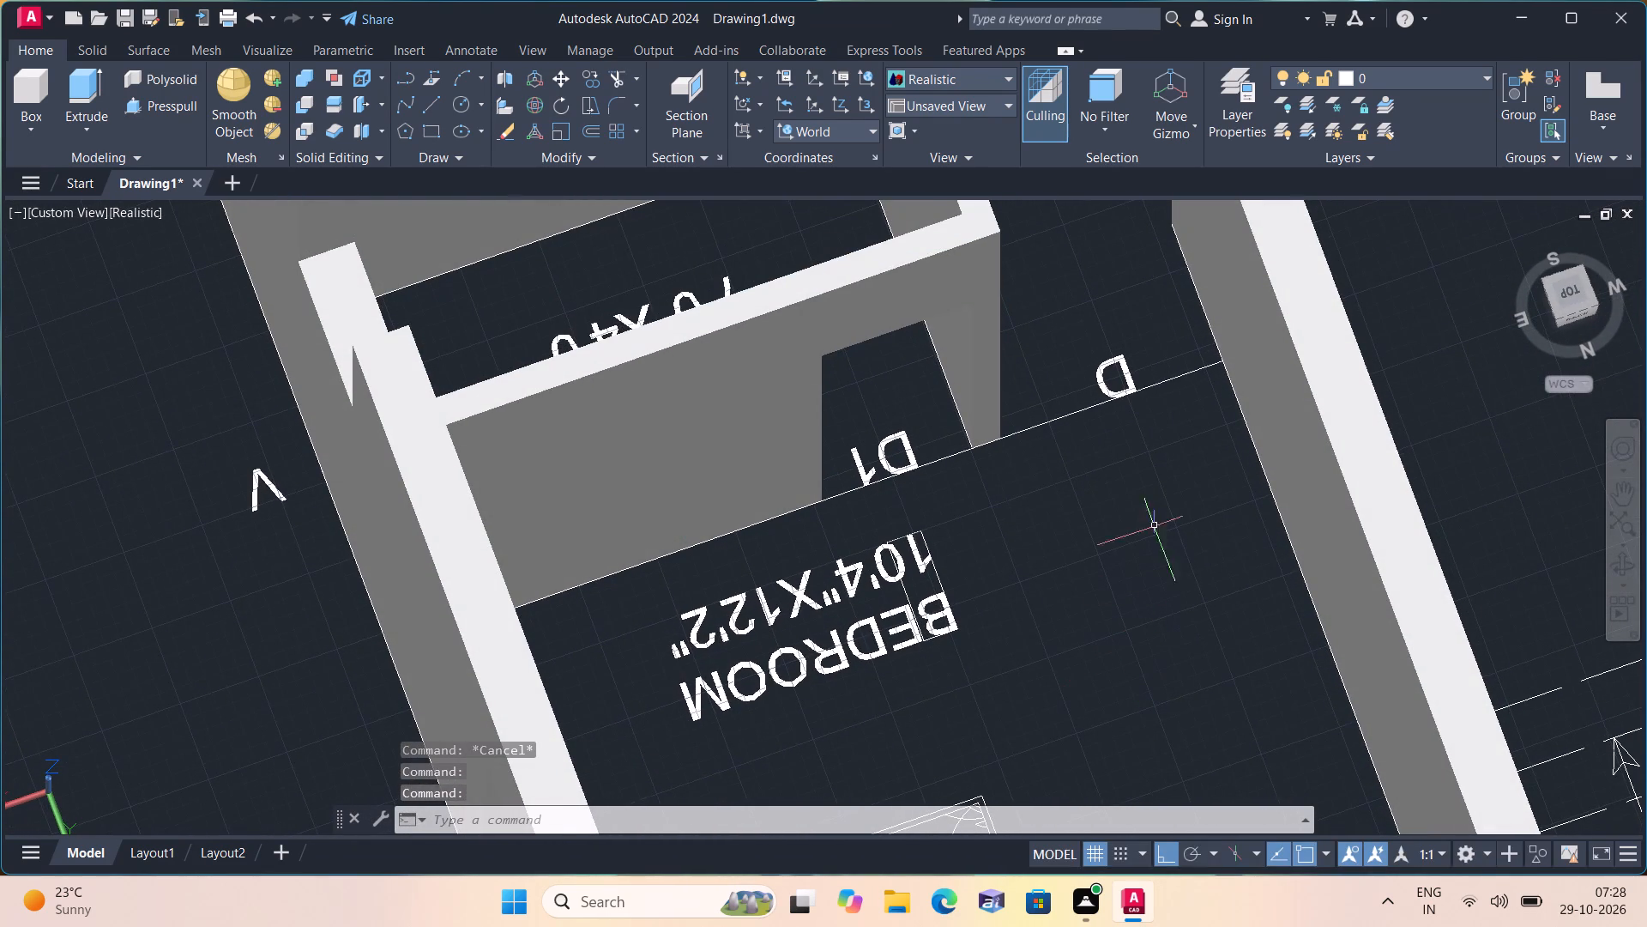
{"action": "middle_click_drag", "start_coordinate": [1104, 433], "coordinate": [1106, 491]}
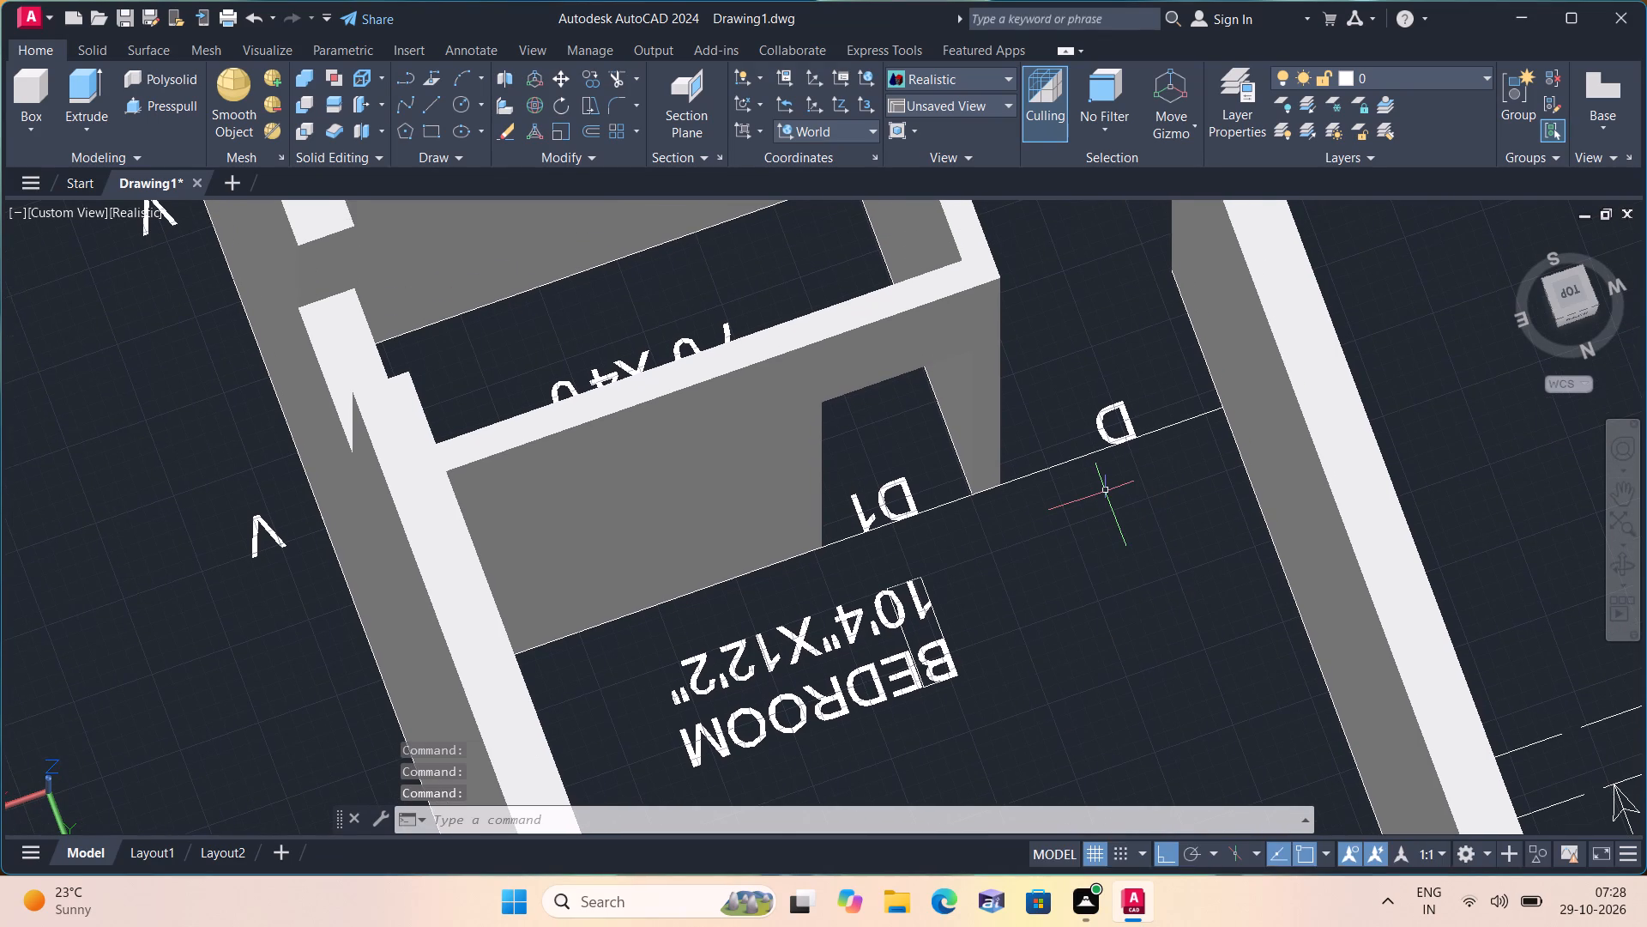
{"action": "scroll", "coordinate": [1106, 491], "scroll_direction": "up", "scroll_amount": 1}
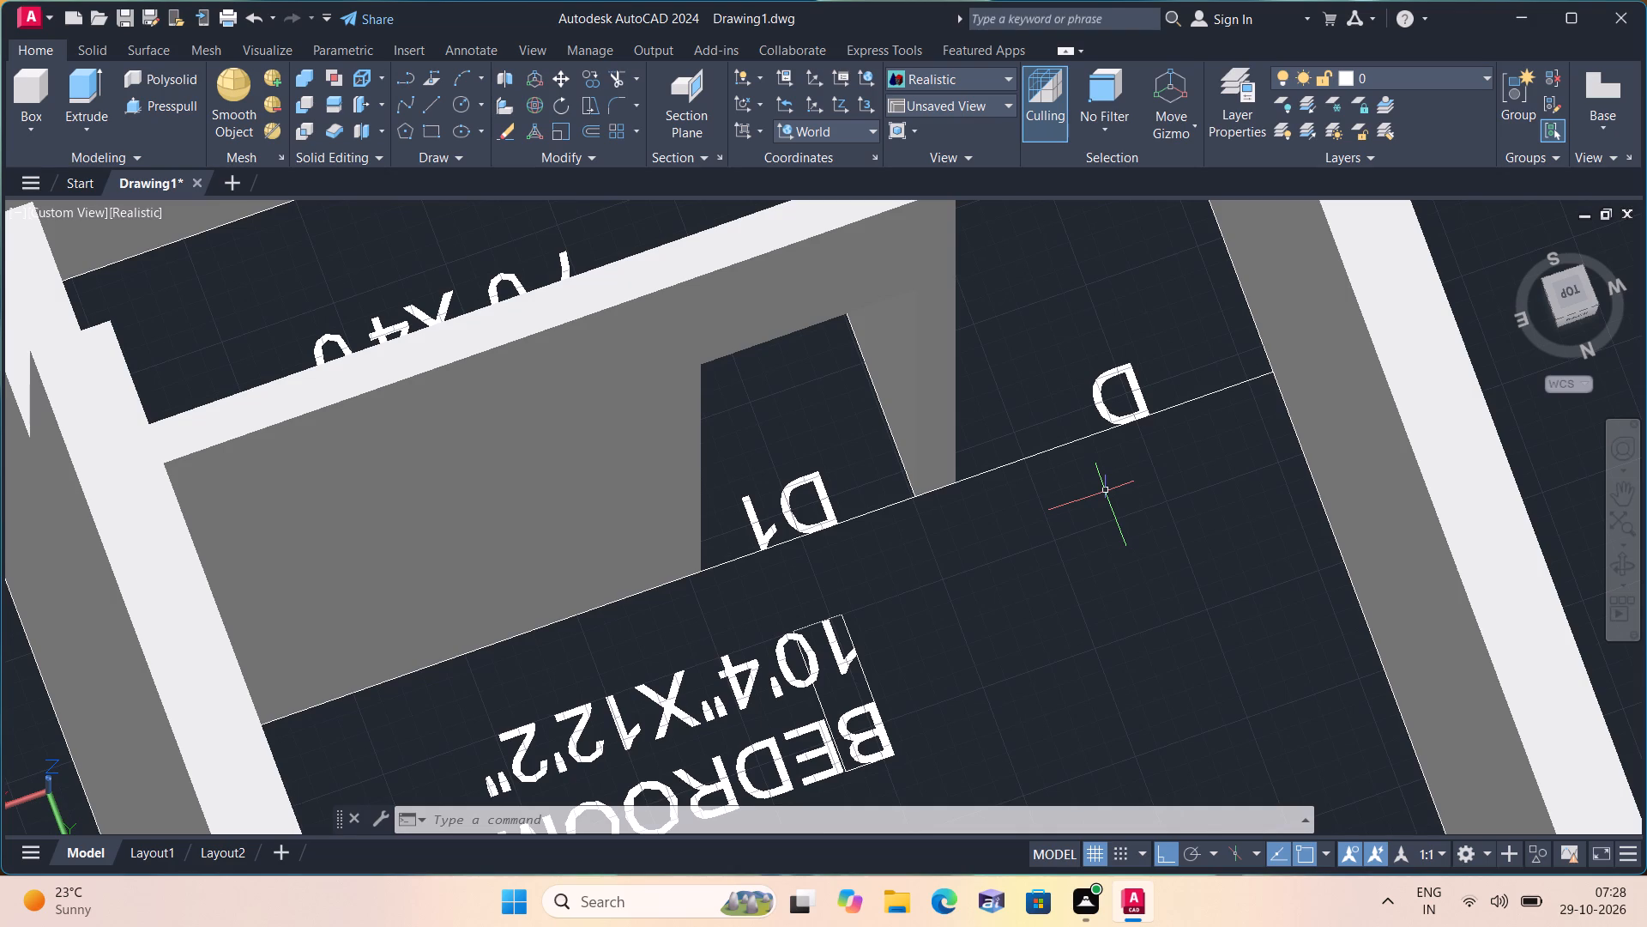
{"action": "scroll", "coordinate": [1106, 491], "scroll_direction": "up", "scroll_amount": 1}
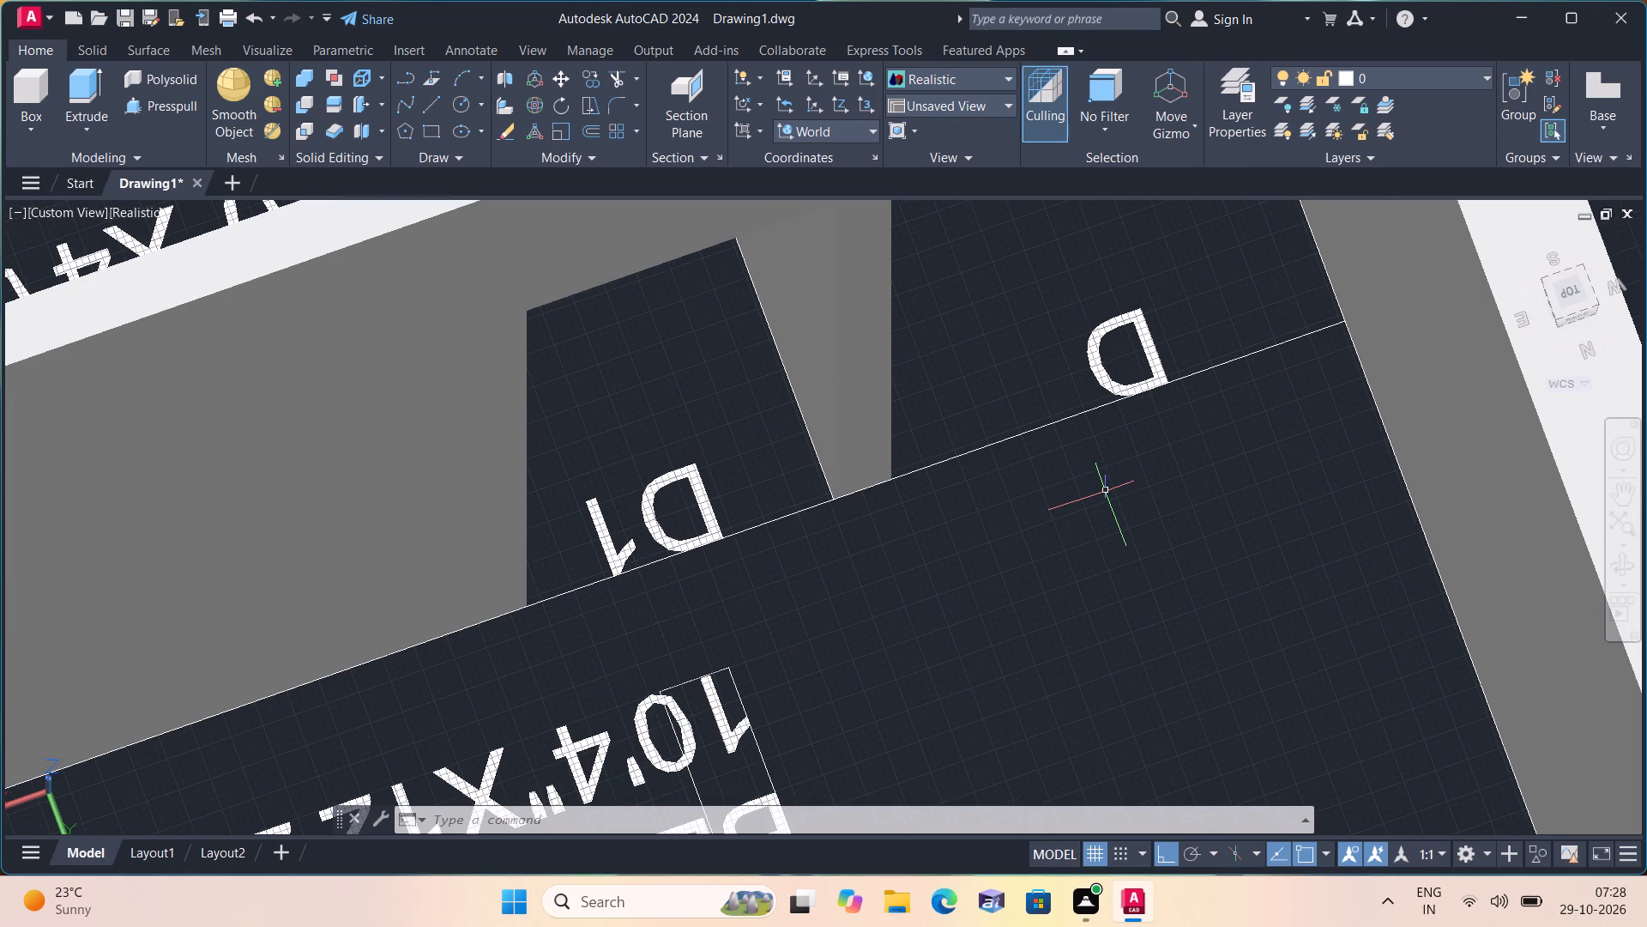
{"action": "scroll", "coordinate": [1106, 491], "scroll_direction": "down", "scroll_amount": 1}
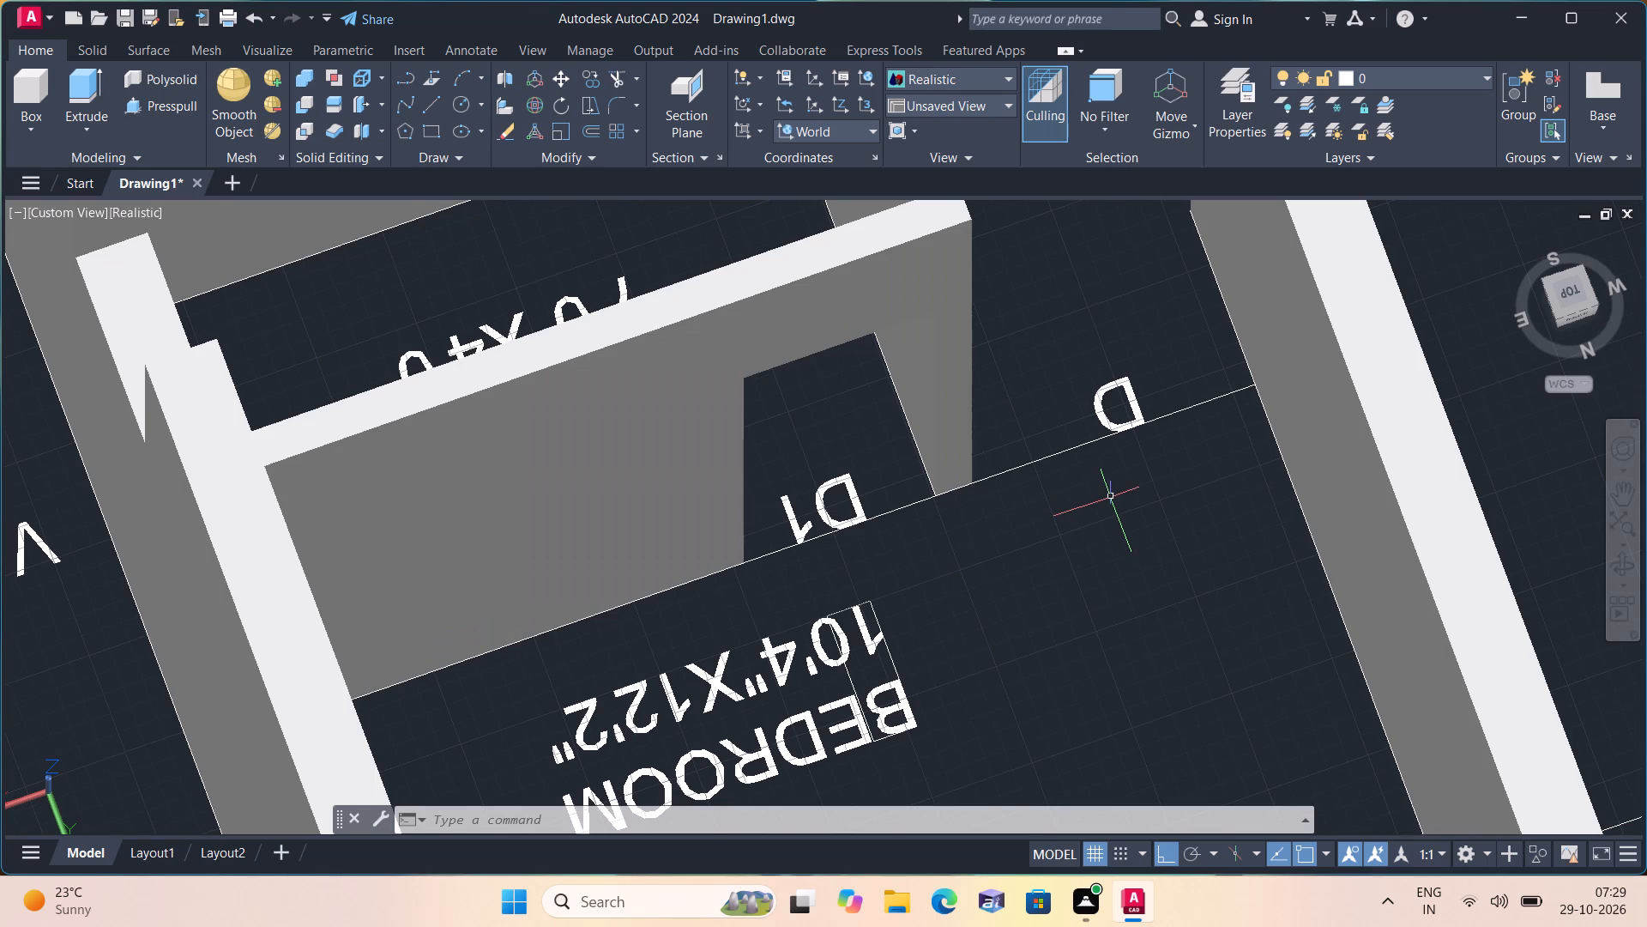
{"action": "scroll", "coordinate": [1111, 497], "scroll_direction": "down", "scroll_amount": 1}
{"action": "scroll", "coordinate": [1108, 522], "scroll_direction": "up", "scroll_amount": 1}
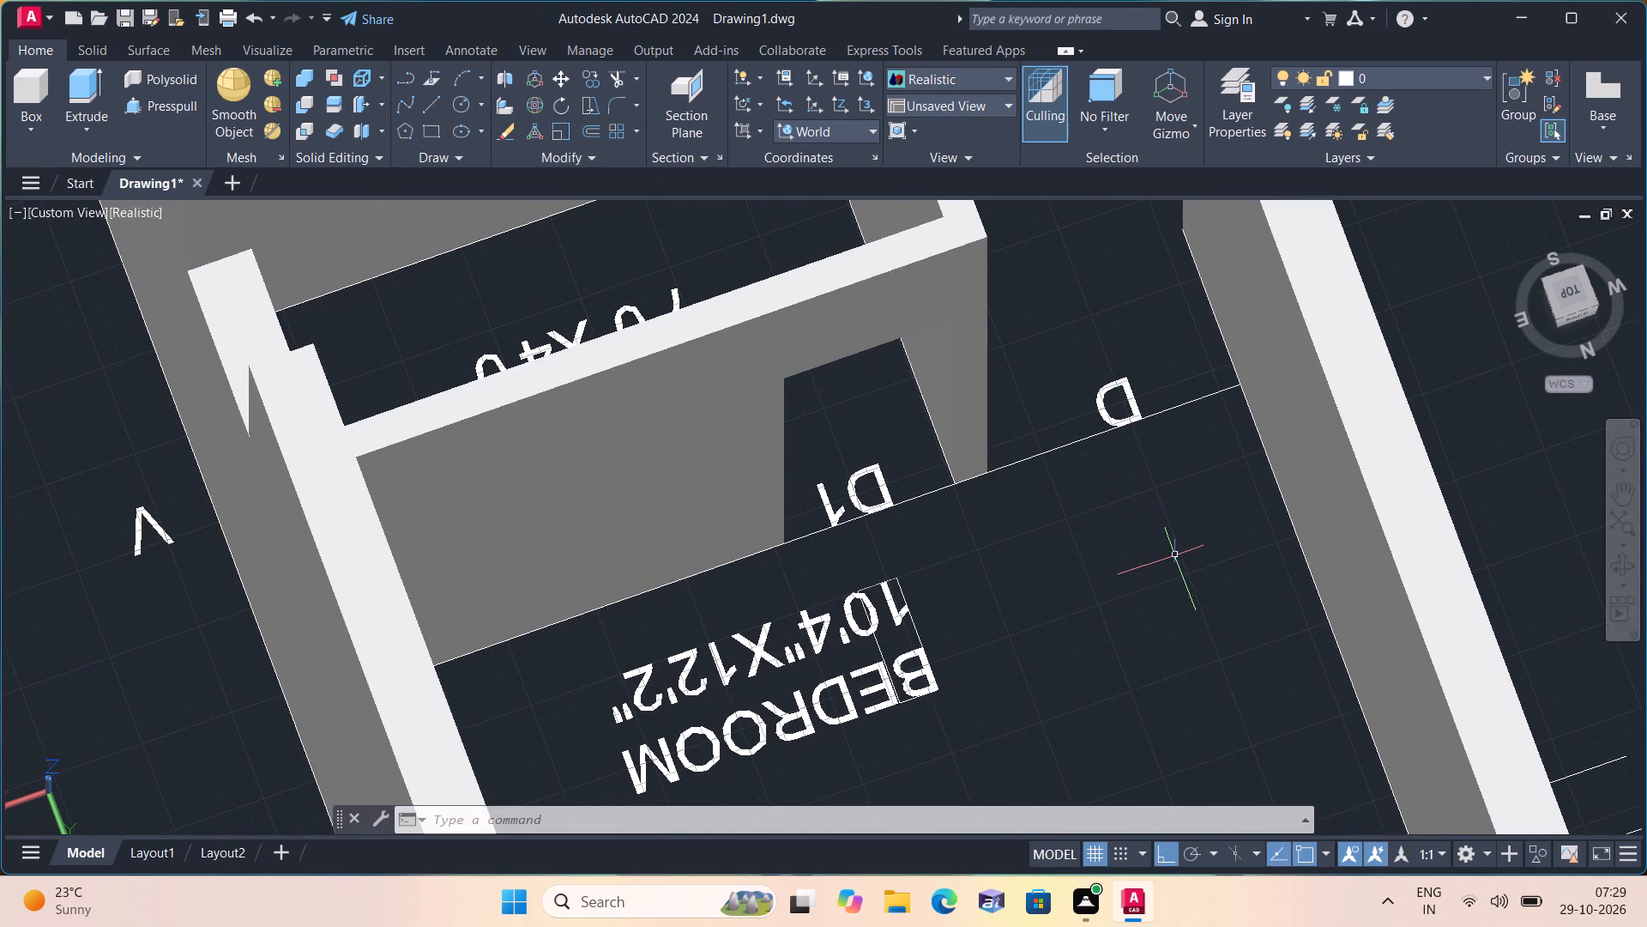
{"action": "middle_click_drag", "start_coordinate": [1162, 548], "coordinate": [1119, 548]}
{"action": "key", "text": "Escape"}
{"action": "middle_click_drag", "start_coordinate": [1122, 520], "coordinate": [1029, 523], "text": "shift"}
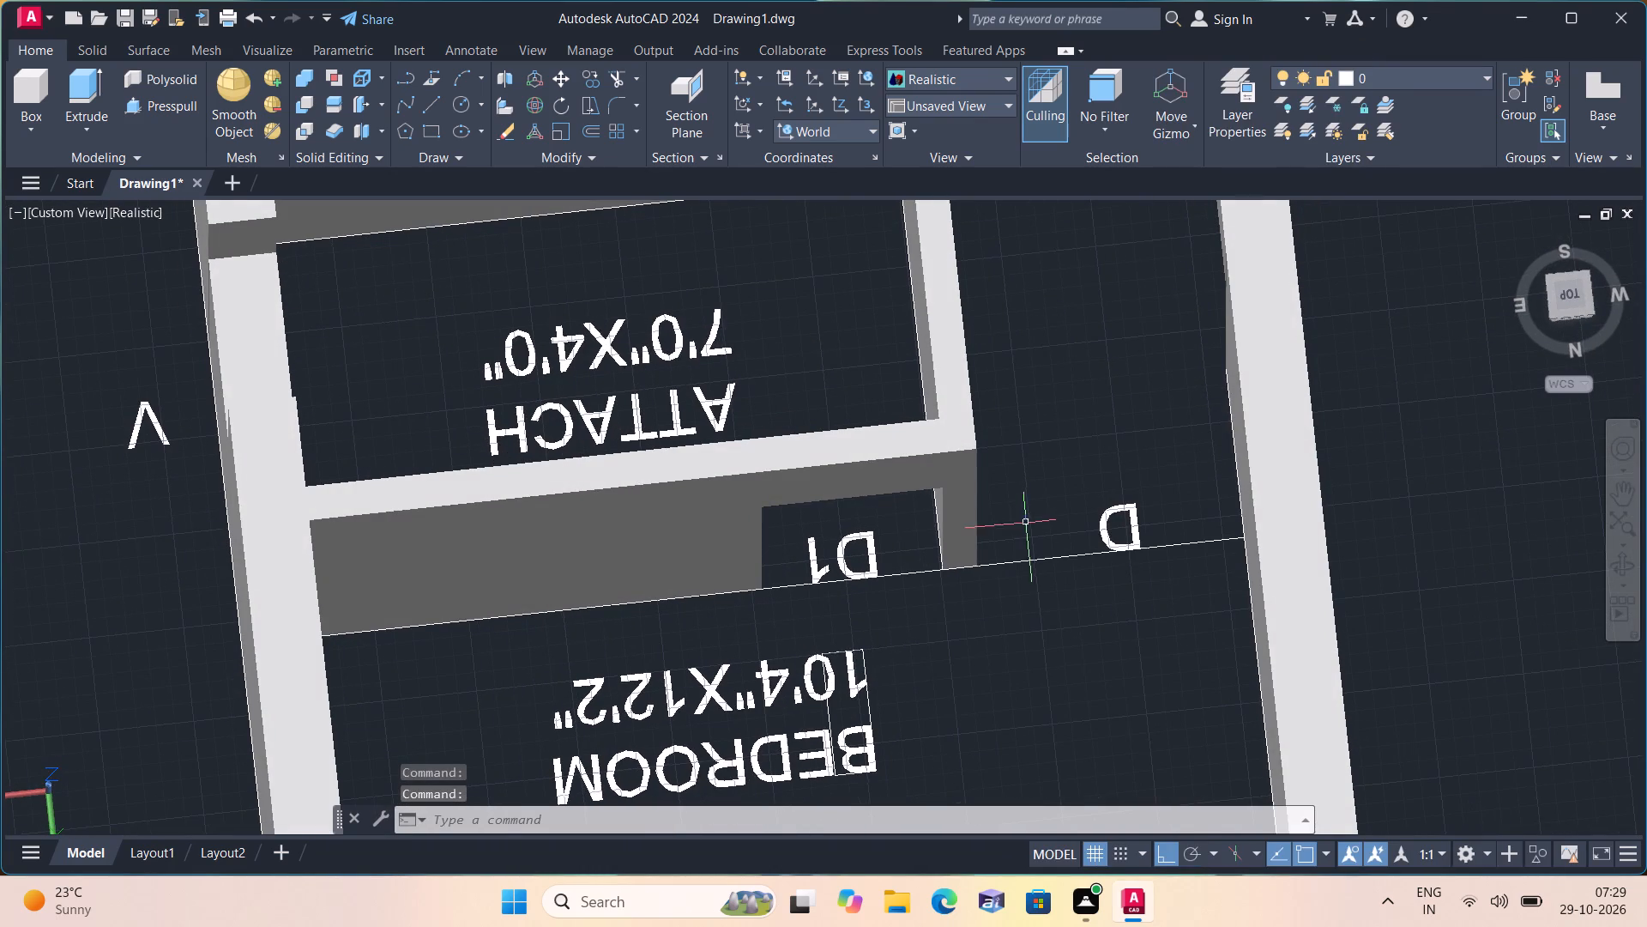
{"action": "scroll", "coordinate": [1012, 511], "scroll_direction": "up", "scroll_amount": 5}
{"action": "middle_click_drag", "start_coordinate": [1039, 535], "coordinate": [977, 492]}
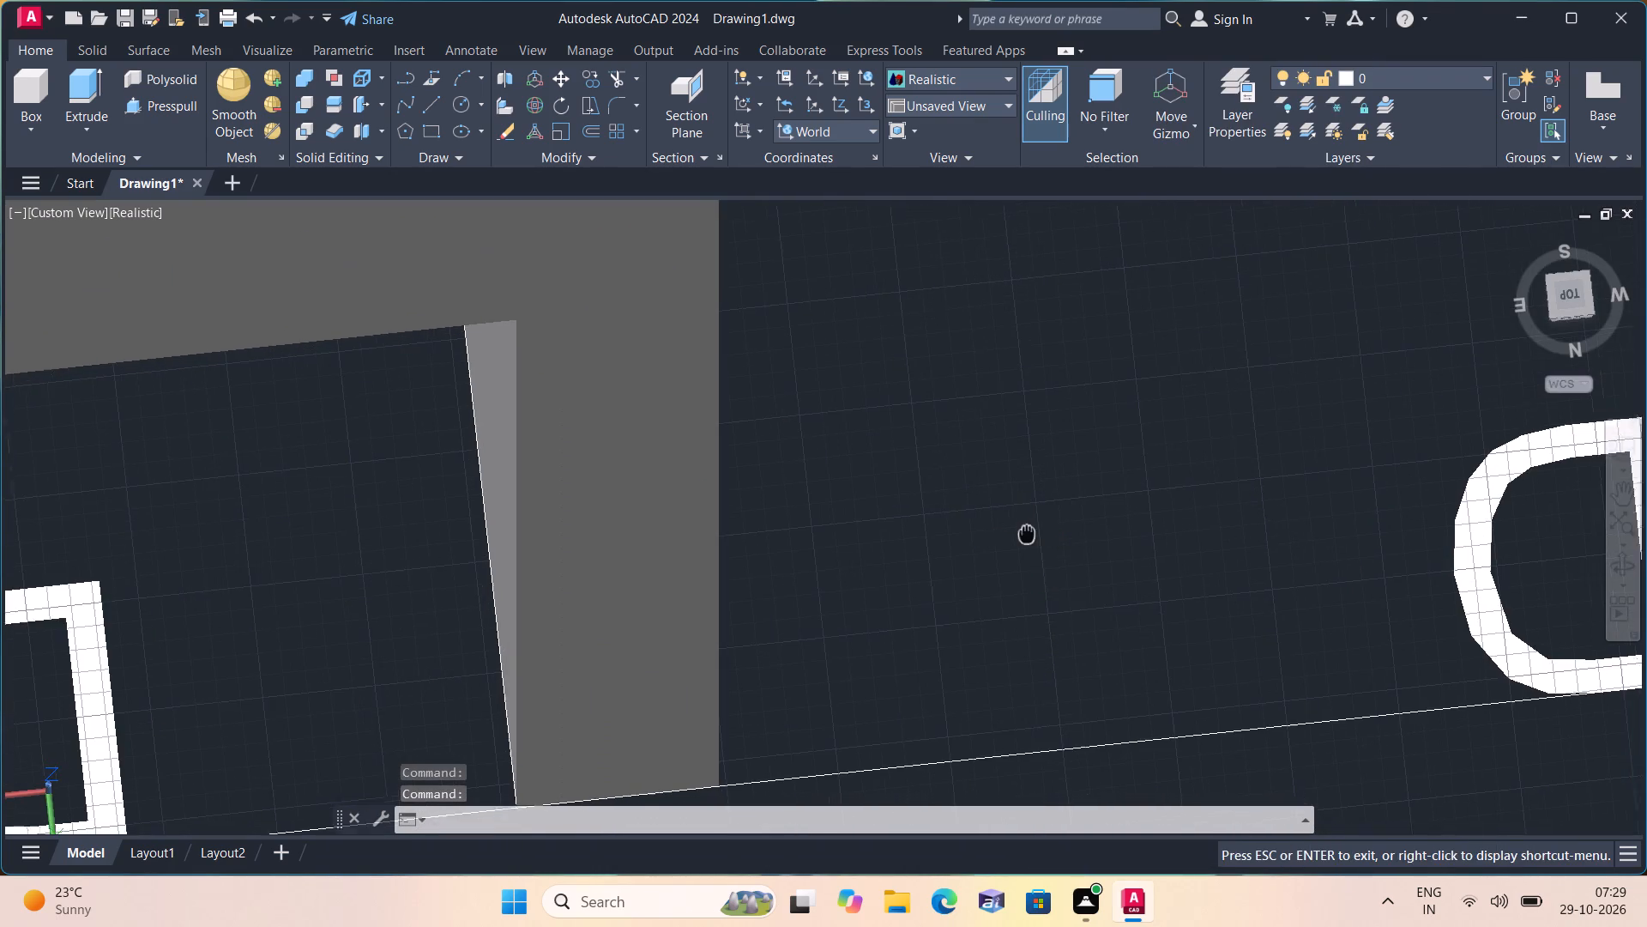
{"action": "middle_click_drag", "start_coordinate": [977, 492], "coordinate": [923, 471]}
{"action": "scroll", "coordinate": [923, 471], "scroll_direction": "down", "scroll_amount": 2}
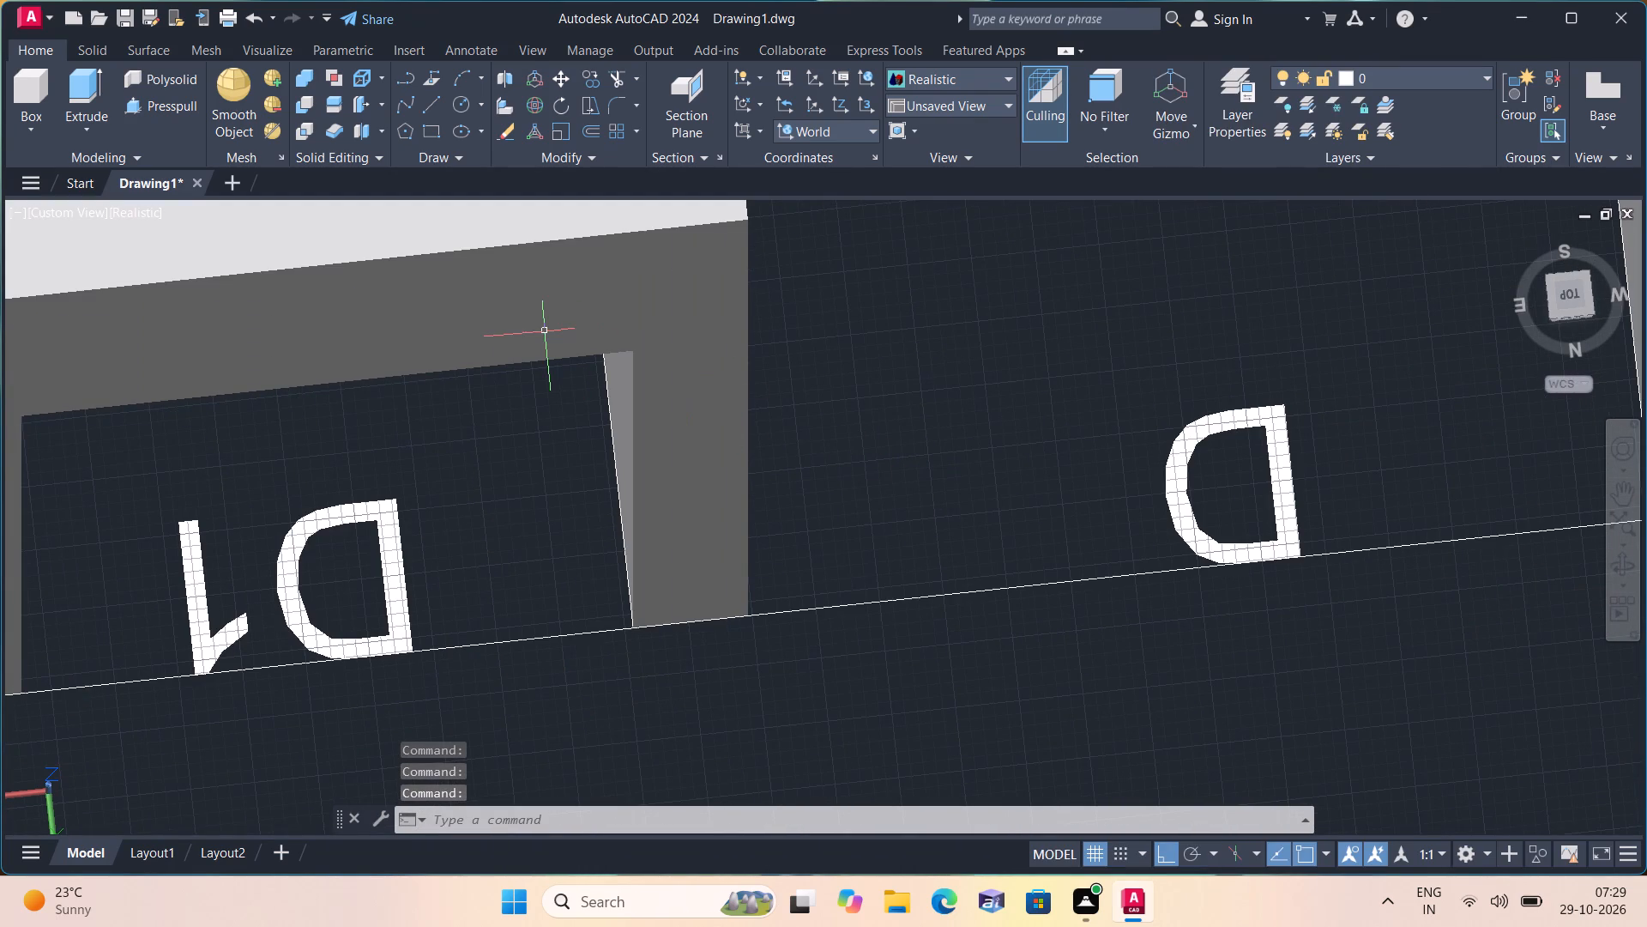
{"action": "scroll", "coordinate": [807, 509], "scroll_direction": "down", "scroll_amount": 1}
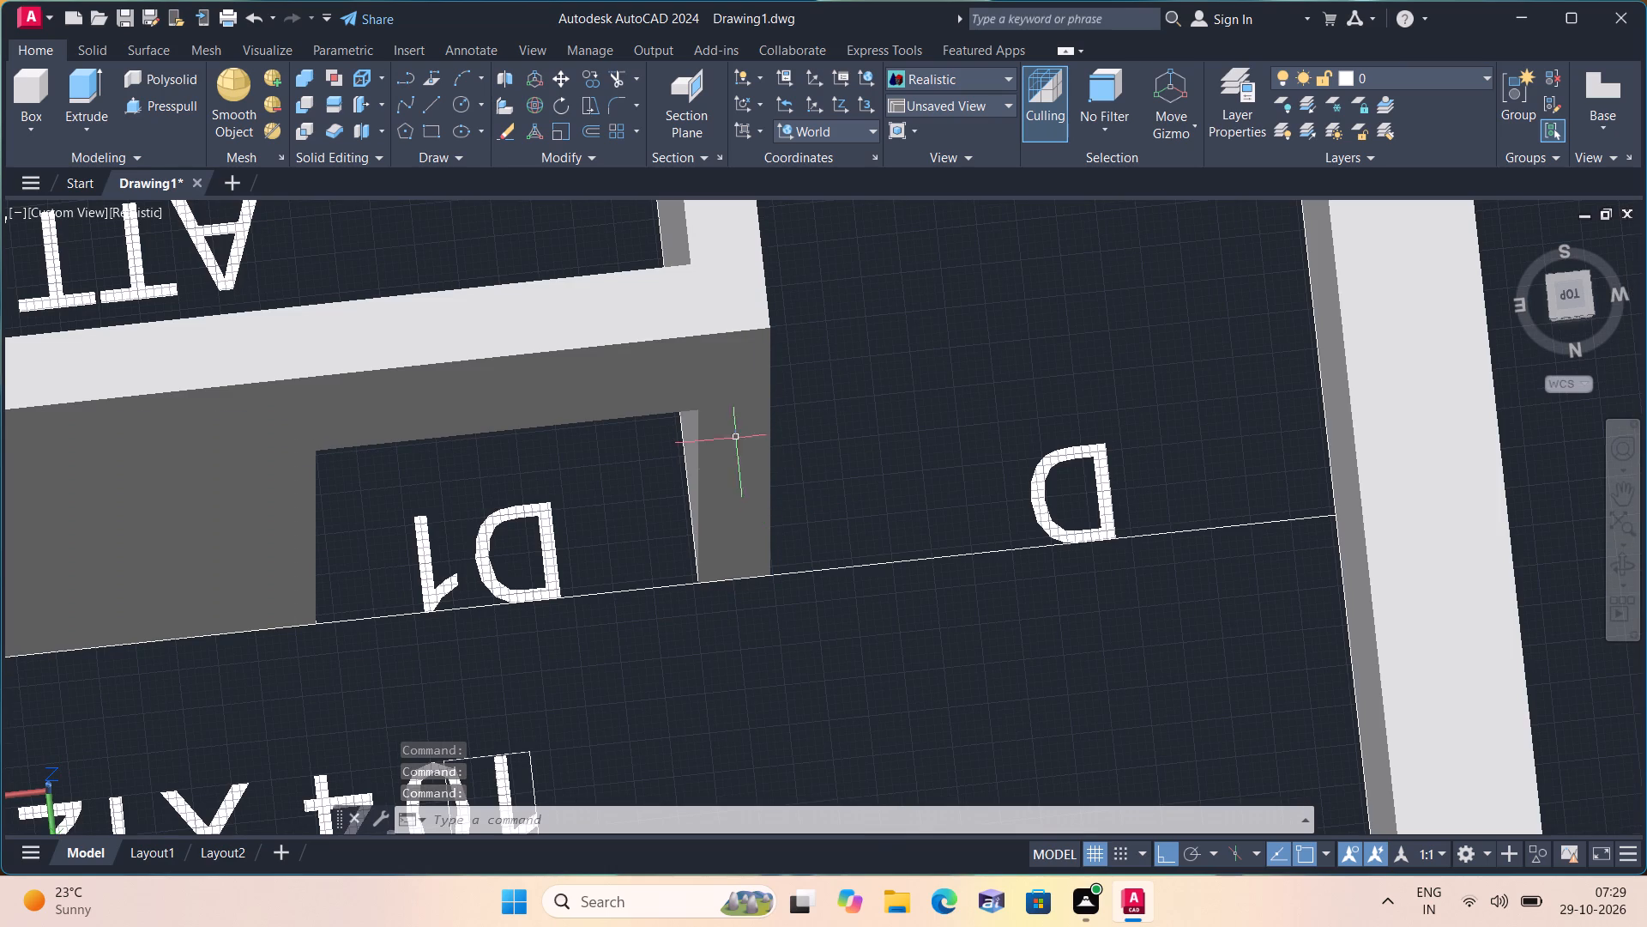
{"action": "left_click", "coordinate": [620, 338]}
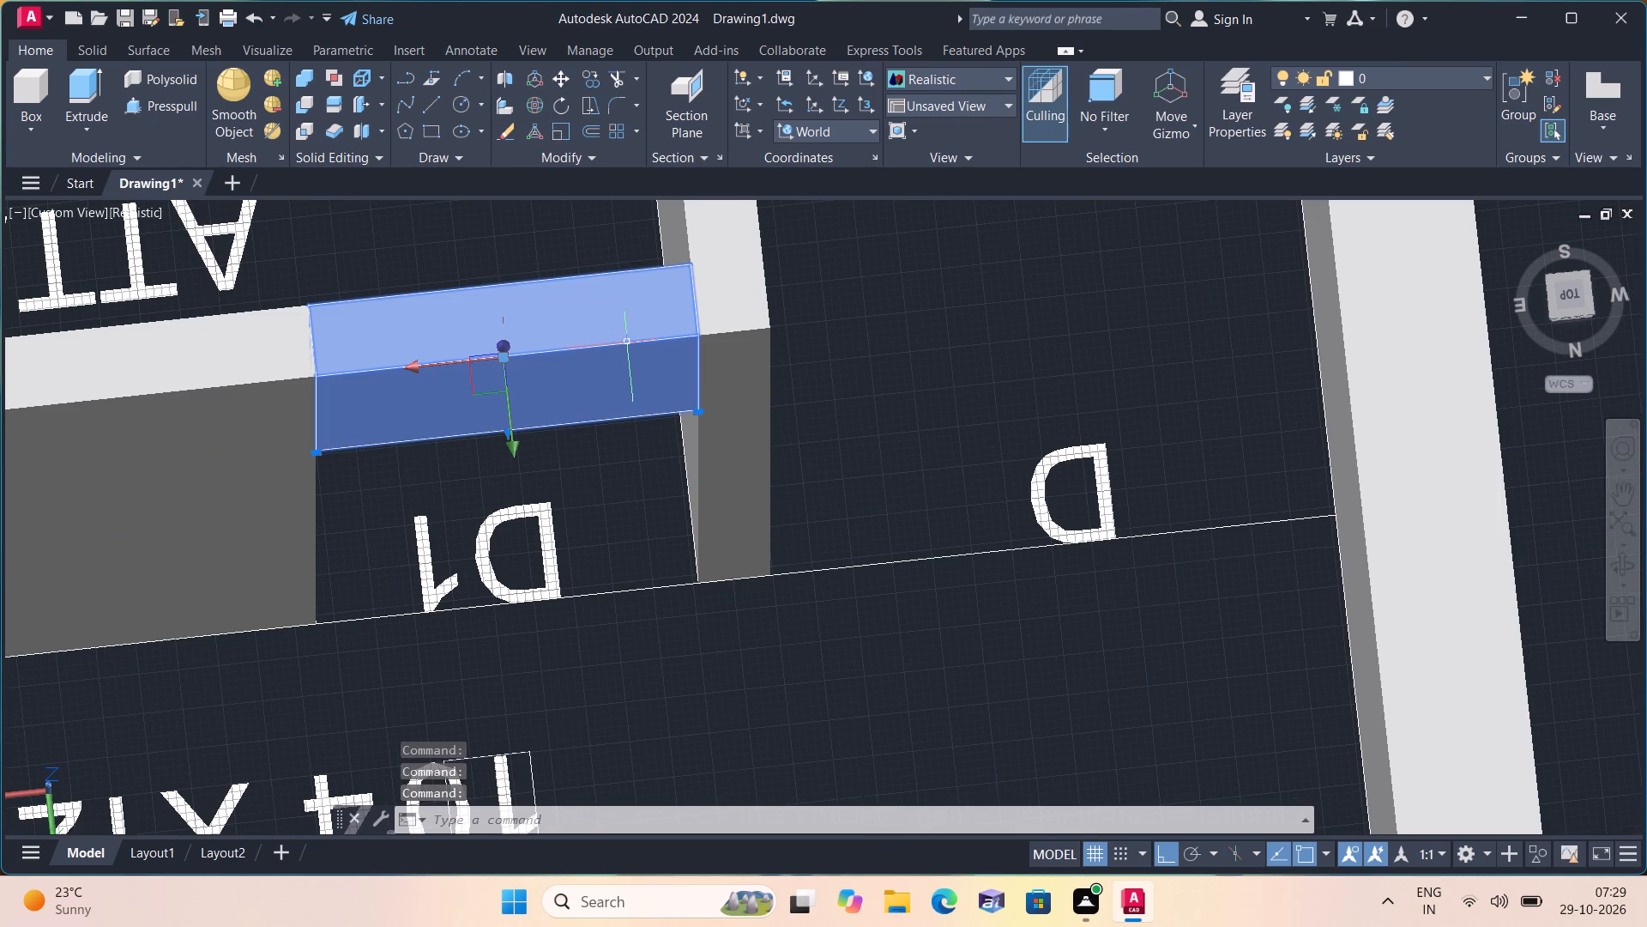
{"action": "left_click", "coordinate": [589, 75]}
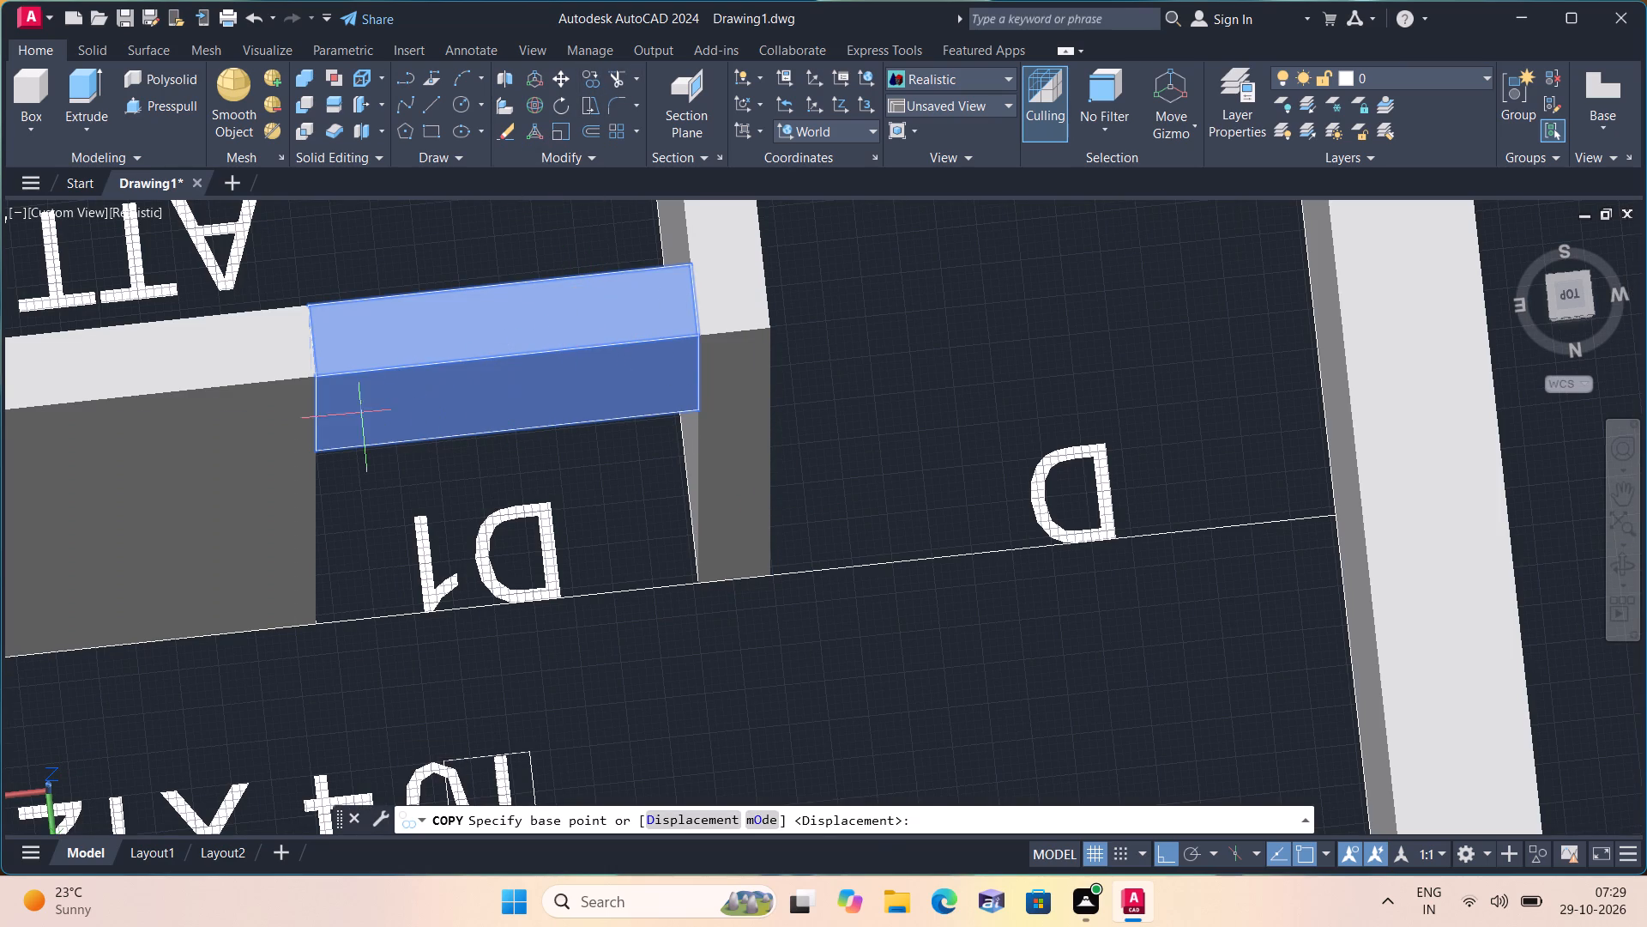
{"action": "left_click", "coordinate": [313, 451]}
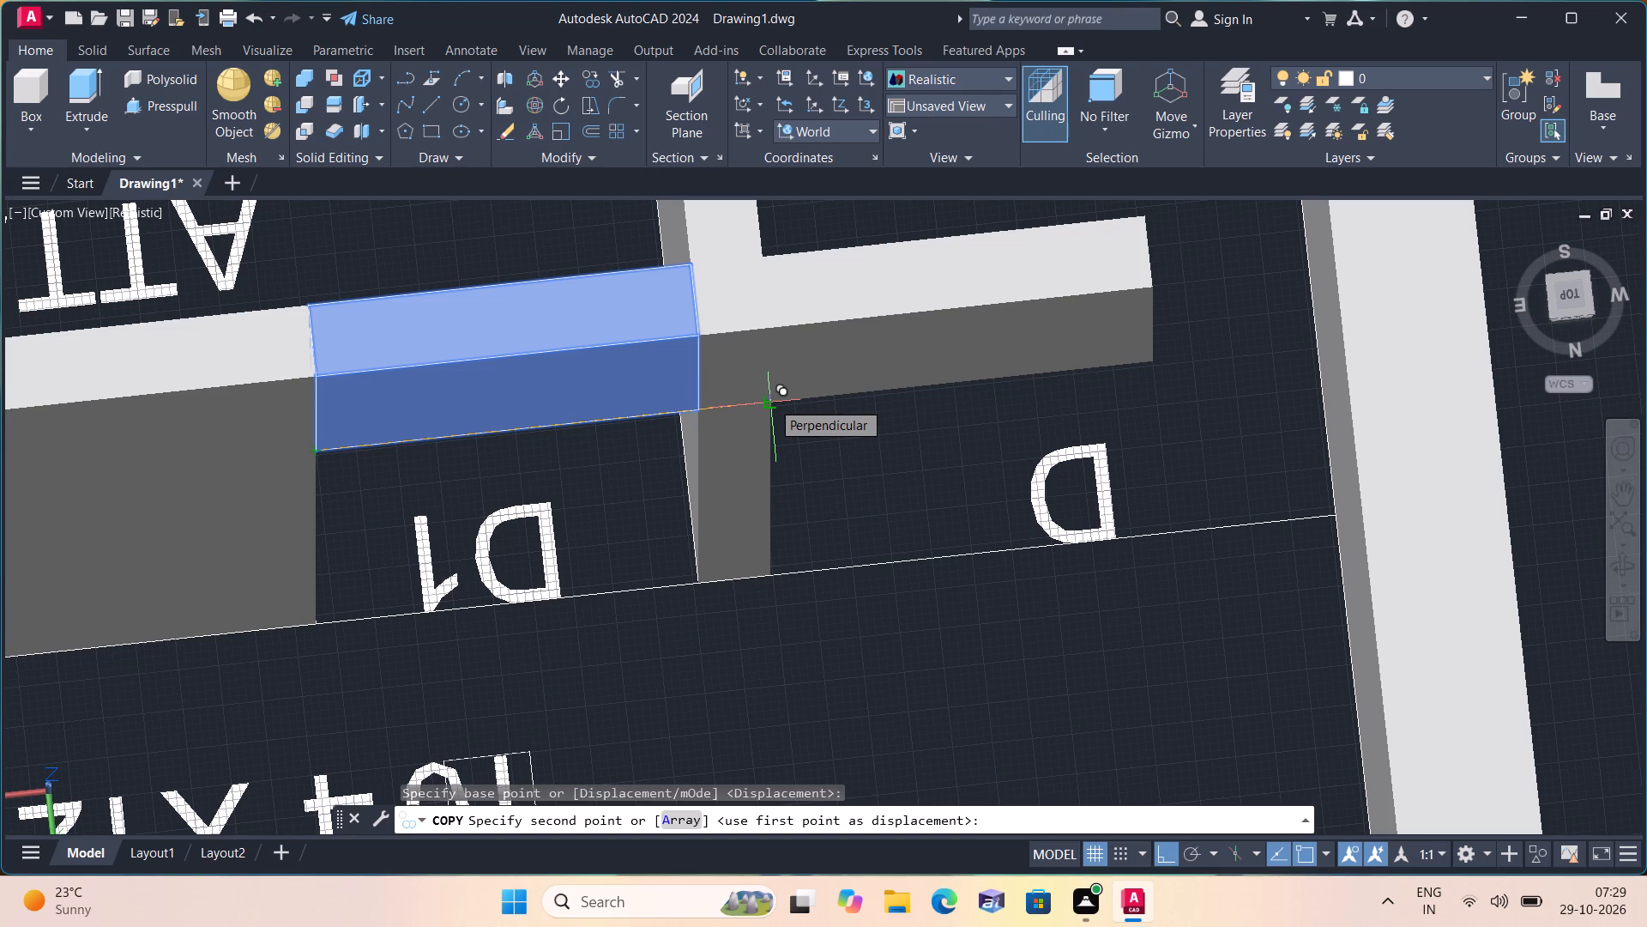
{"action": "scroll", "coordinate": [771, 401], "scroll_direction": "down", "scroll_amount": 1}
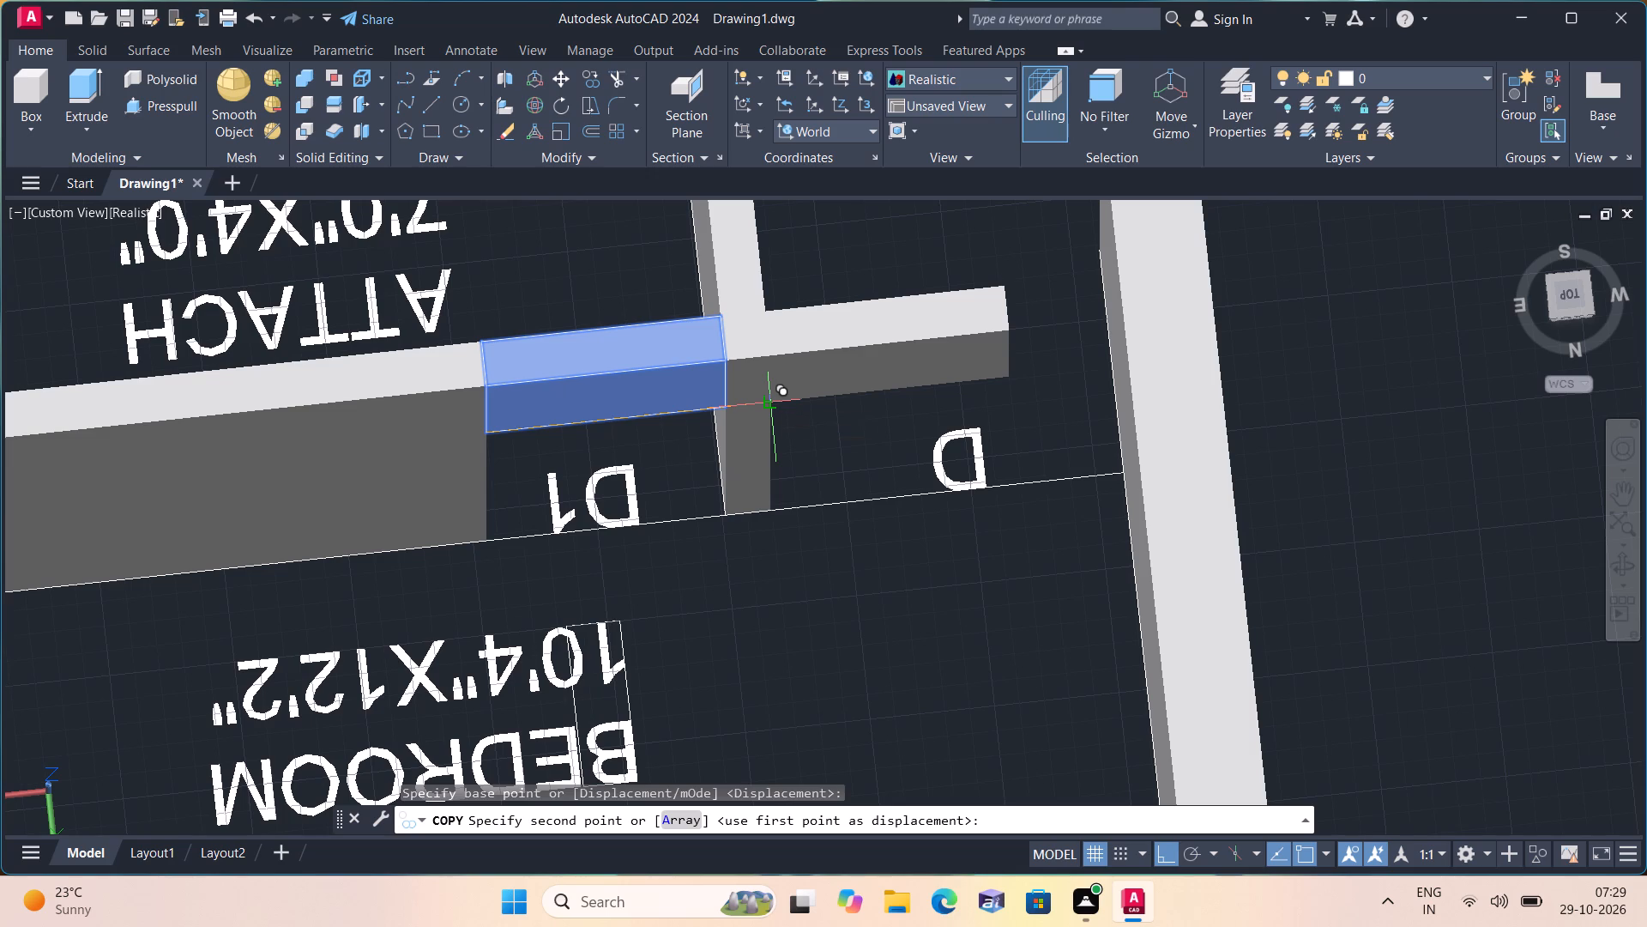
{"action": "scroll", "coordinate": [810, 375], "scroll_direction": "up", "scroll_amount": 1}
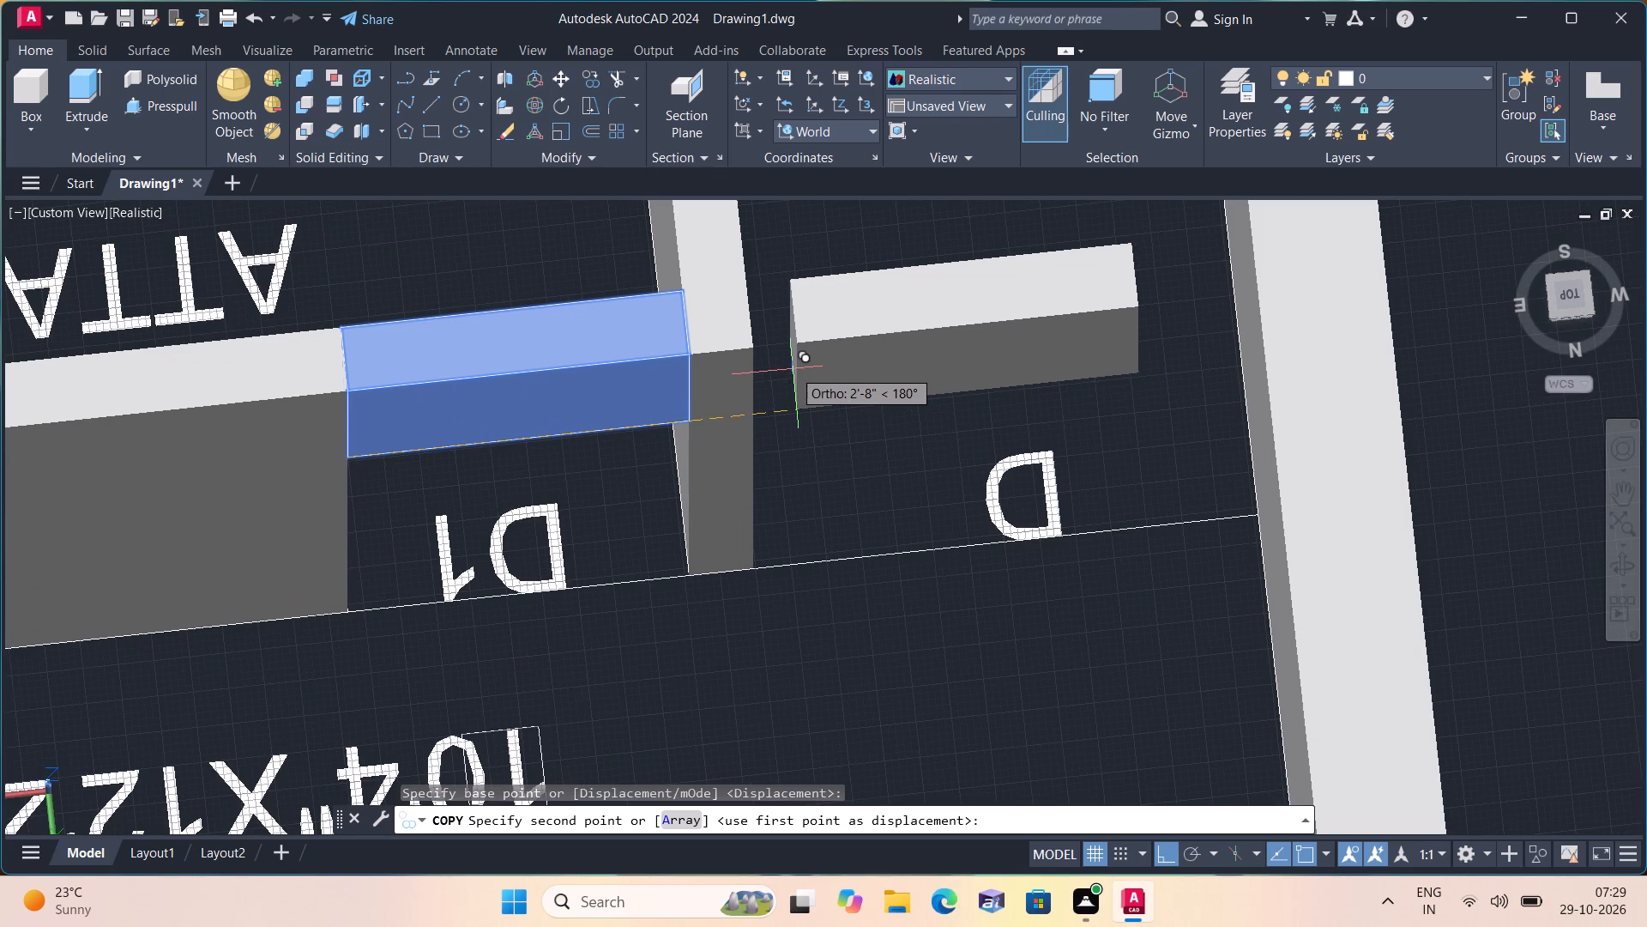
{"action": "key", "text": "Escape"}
Examine the walls and the door, window and ventilator openings around the bedrooms, bathrooms, living room and porch side.
{"action": "scroll", "coordinate": [834, 446], "scroll_direction": "down", "scroll_amount": 1}
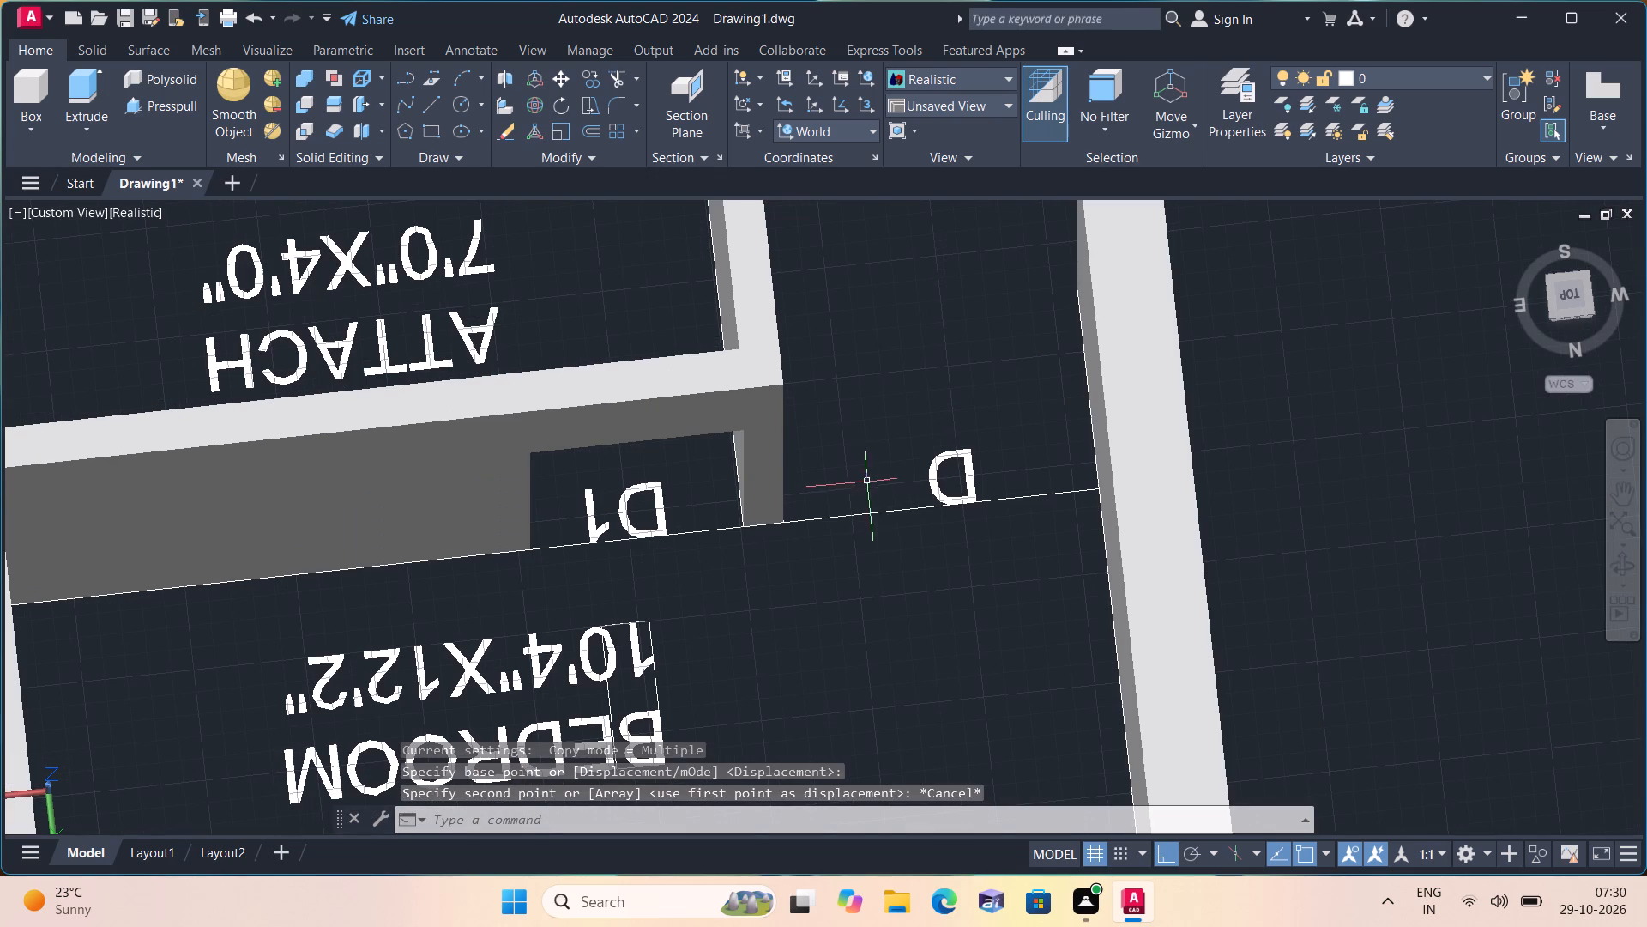
{"action": "middle_click_drag", "start_coordinate": [894, 572], "coordinate": [920, 514], "text": "shift"}
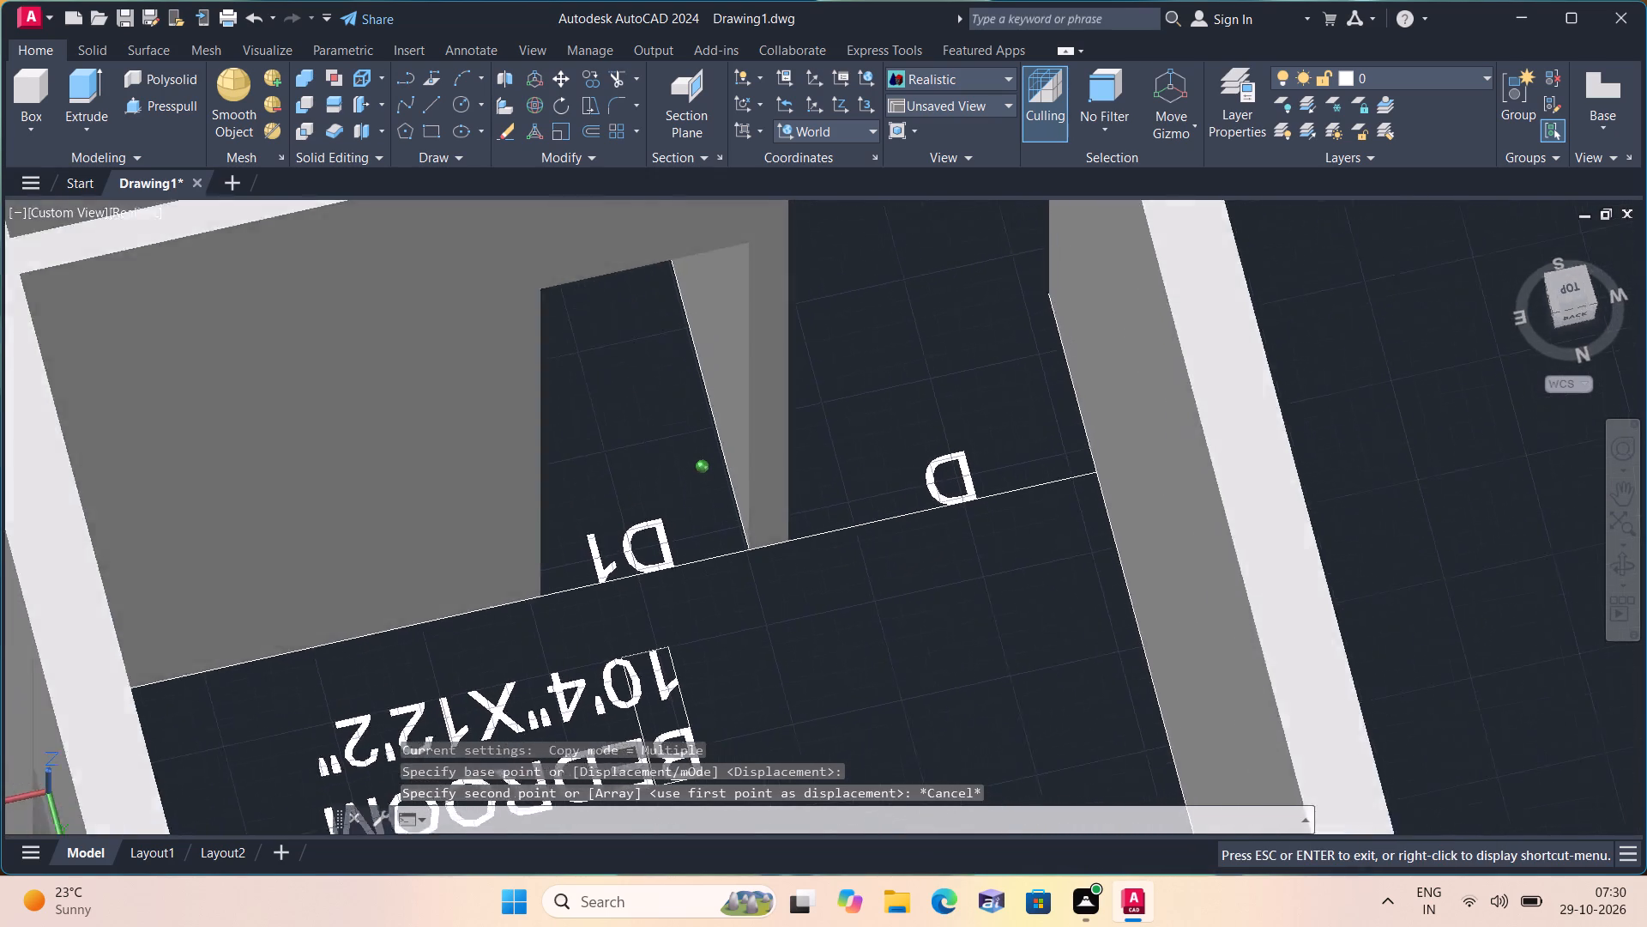
{"action": "middle_click_drag", "start_coordinate": [920, 514], "coordinate": [877, 447], "text": "shift"}
{"action": "scroll", "coordinate": [903, 427], "scroll_direction": "down", "scroll_amount": 1}
{"action": "middle_click_drag", "start_coordinate": [931, 405], "coordinate": [930, 481]}
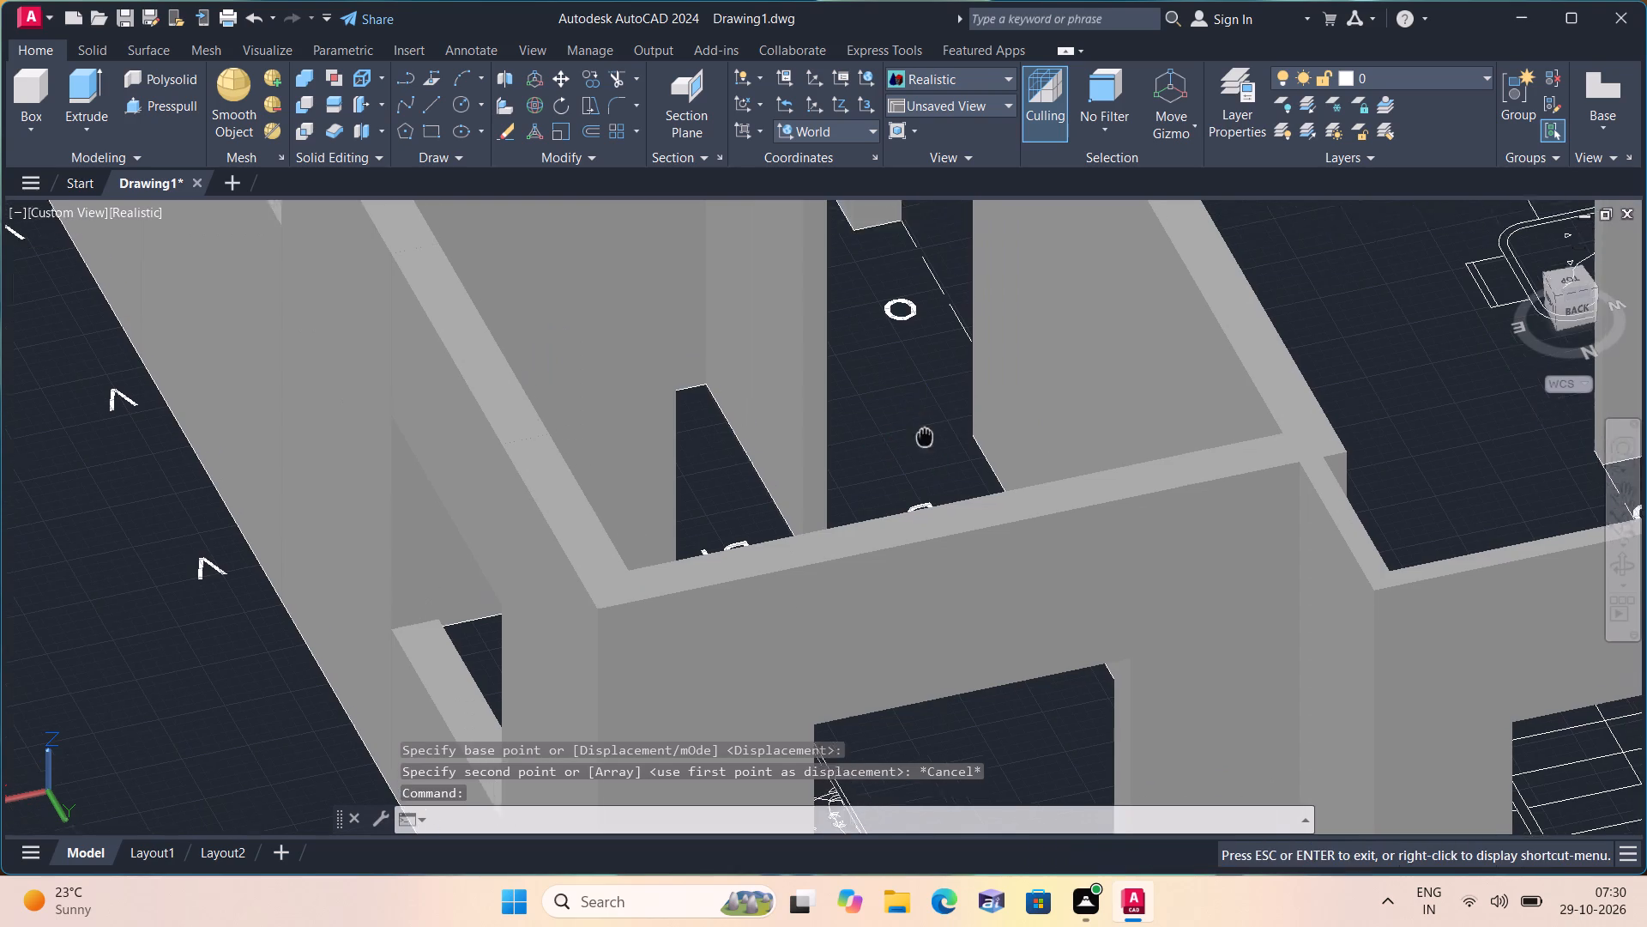
{"action": "middle_click_drag", "start_coordinate": [930, 481], "coordinate": [960, 573]}
{"action": "scroll", "coordinate": [1030, 575], "scroll_direction": "down", "scroll_amount": 2}
{"action": "scroll", "coordinate": [1198, 524], "scroll_direction": "up", "scroll_amount": 1}
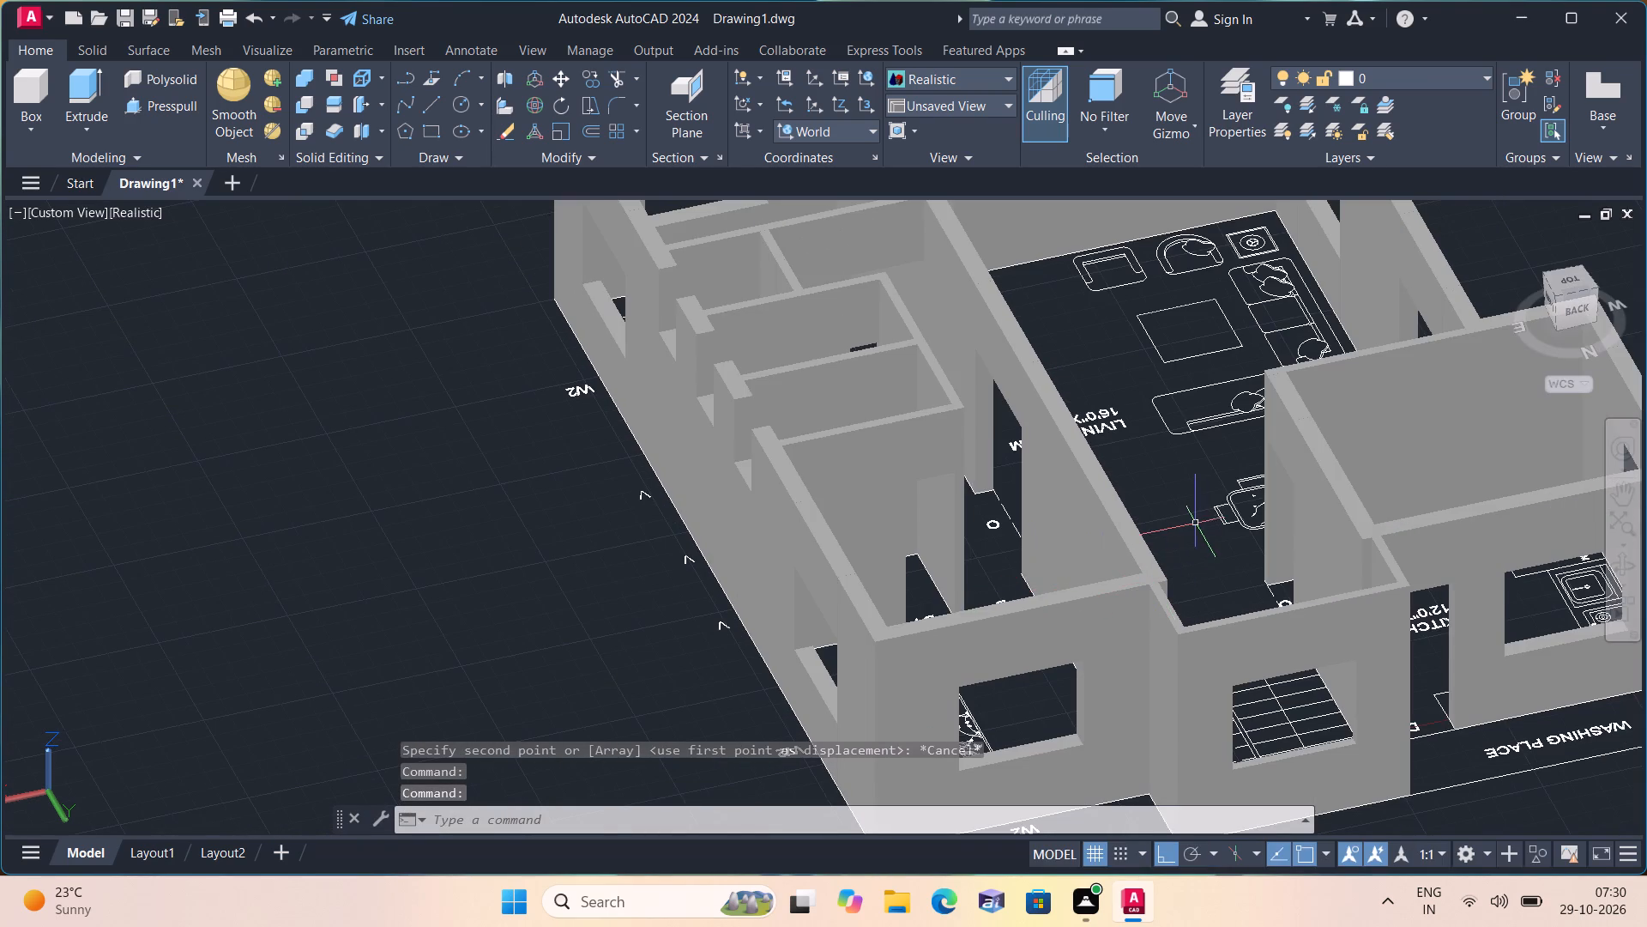
{"action": "middle_click_drag", "start_coordinate": [1192, 548], "coordinate": [896, 577], "text": "shift"}
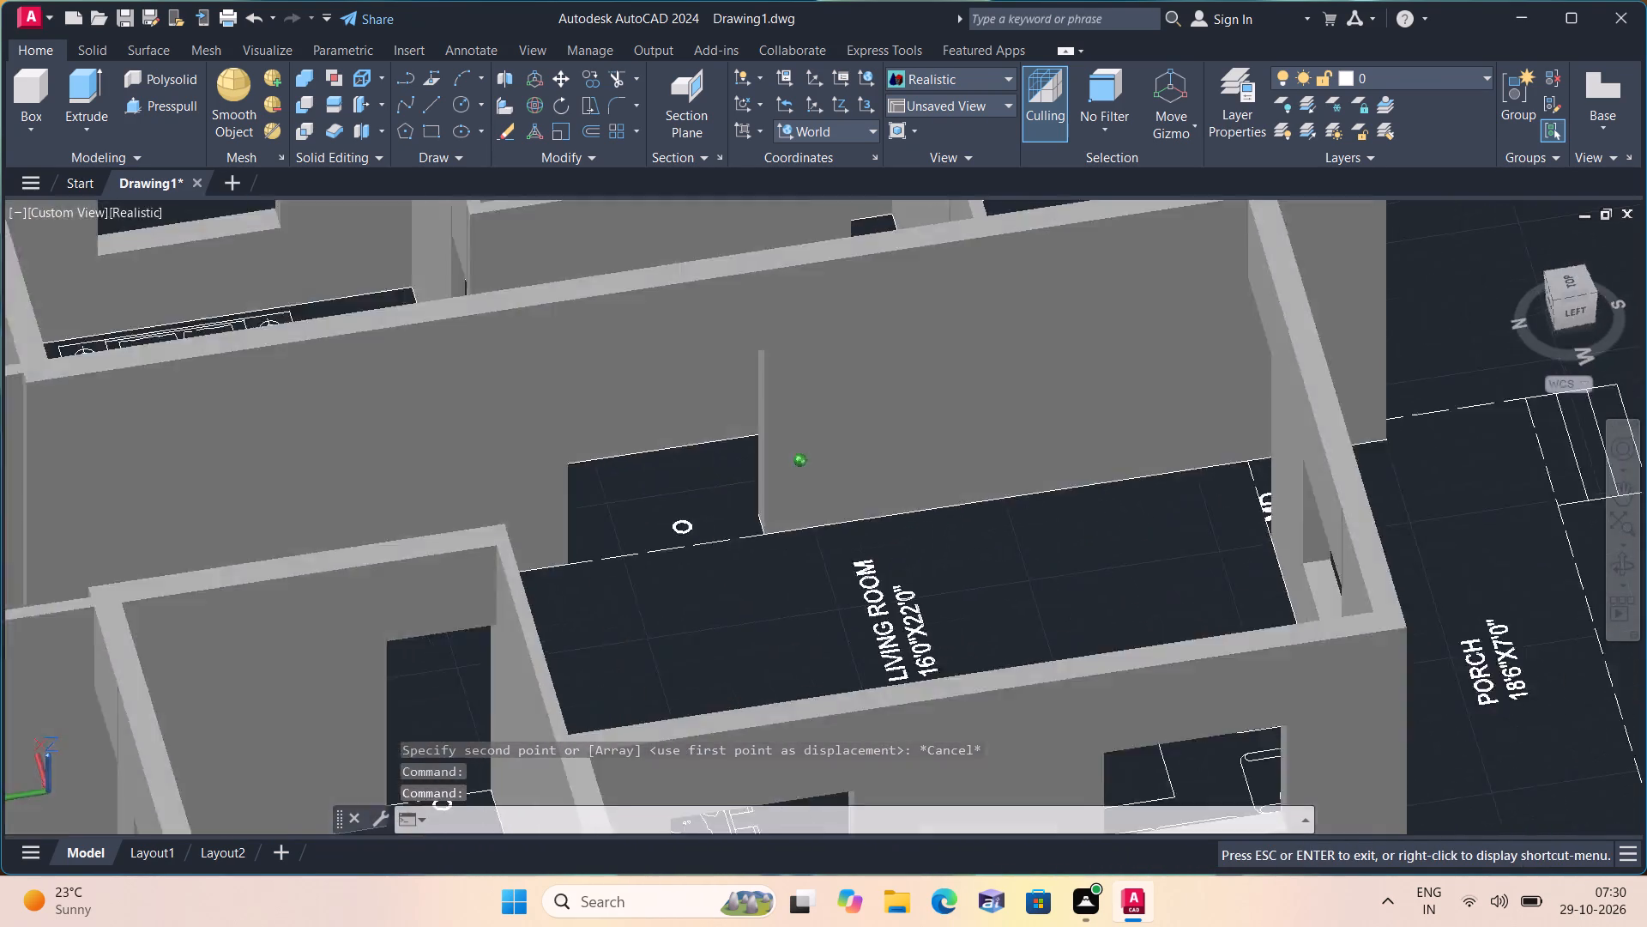
{"action": "middle_click_drag", "start_coordinate": [896, 577], "coordinate": [749, 601], "text": "shift"}
{"action": "scroll", "coordinate": [893, 329], "scroll_direction": "up", "scroll_amount": 1}
{"action": "middle_click_drag", "start_coordinate": [884, 335], "coordinate": [814, 479]}
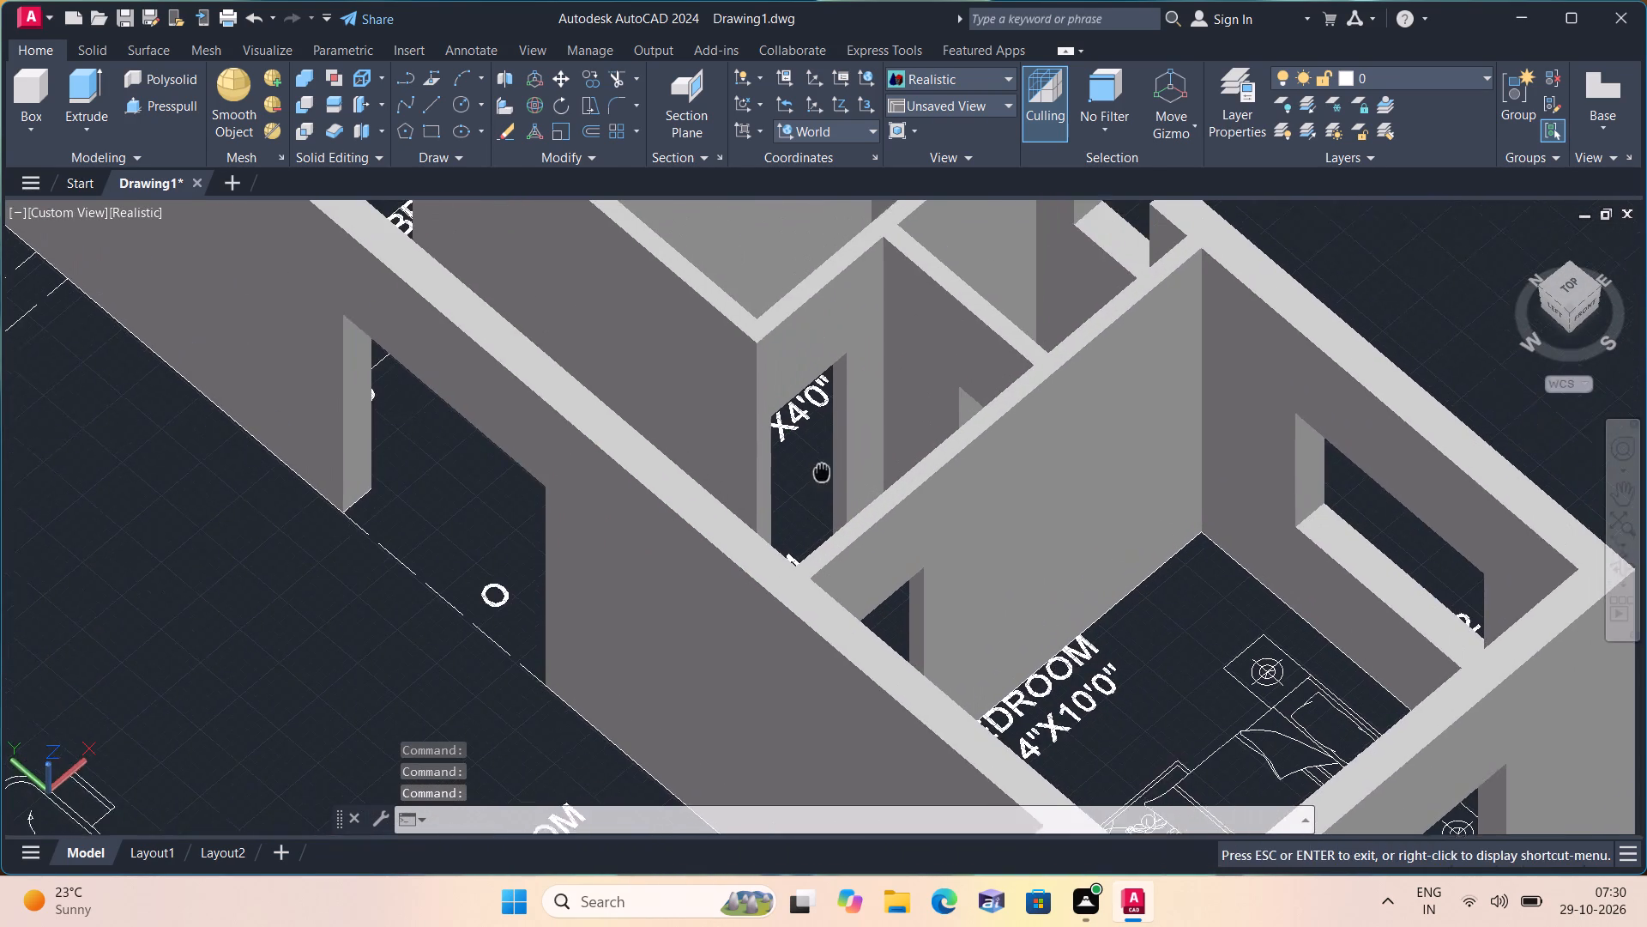
{"action": "middle_click_drag", "start_coordinate": [814, 479], "coordinate": [813, 480]}
{"action": "middle_click_drag", "start_coordinate": [825, 476], "coordinate": [755, 533], "text": "shift"}
{"action": "scroll", "coordinate": [823, 477], "scroll_direction": "down", "scroll_amount": 1, "text": "shift"}
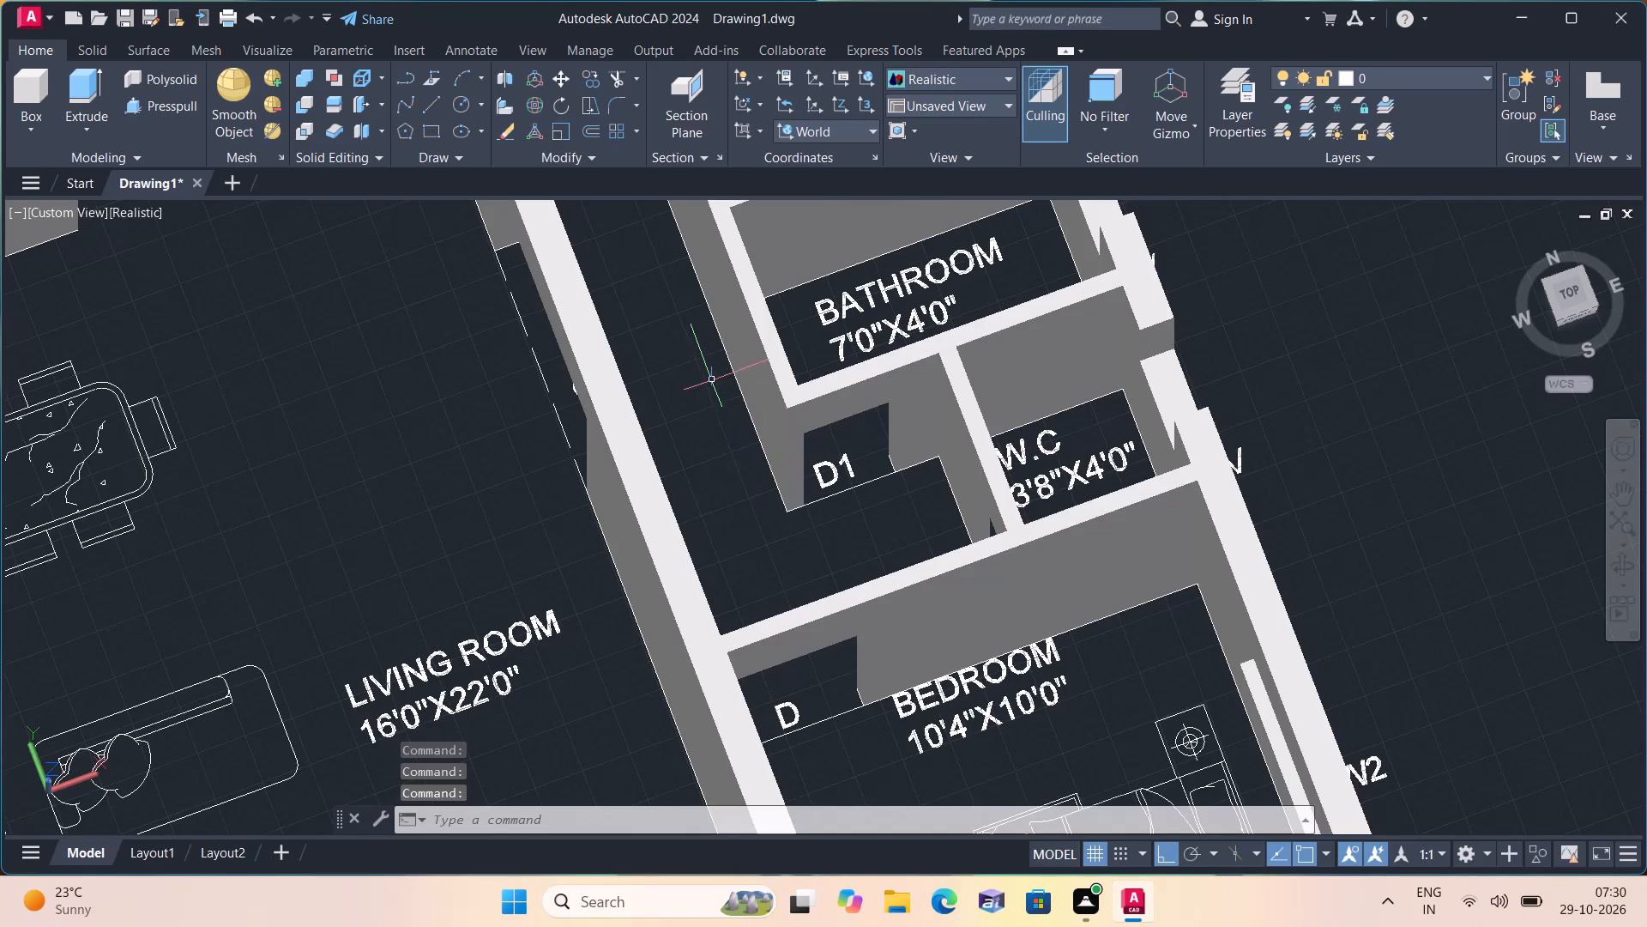
{"action": "scroll", "coordinate": [714, 382], "scroll_direction": "down", "scroll_amount": 2}
{"action": "middle_click_drag", "start_coordinate": [758, 423], "coordinate": [948, 371]}
{"action": "scroll", "coordinate": [923, 382], "scroll_direction": "down", "scroll_amount": 3}
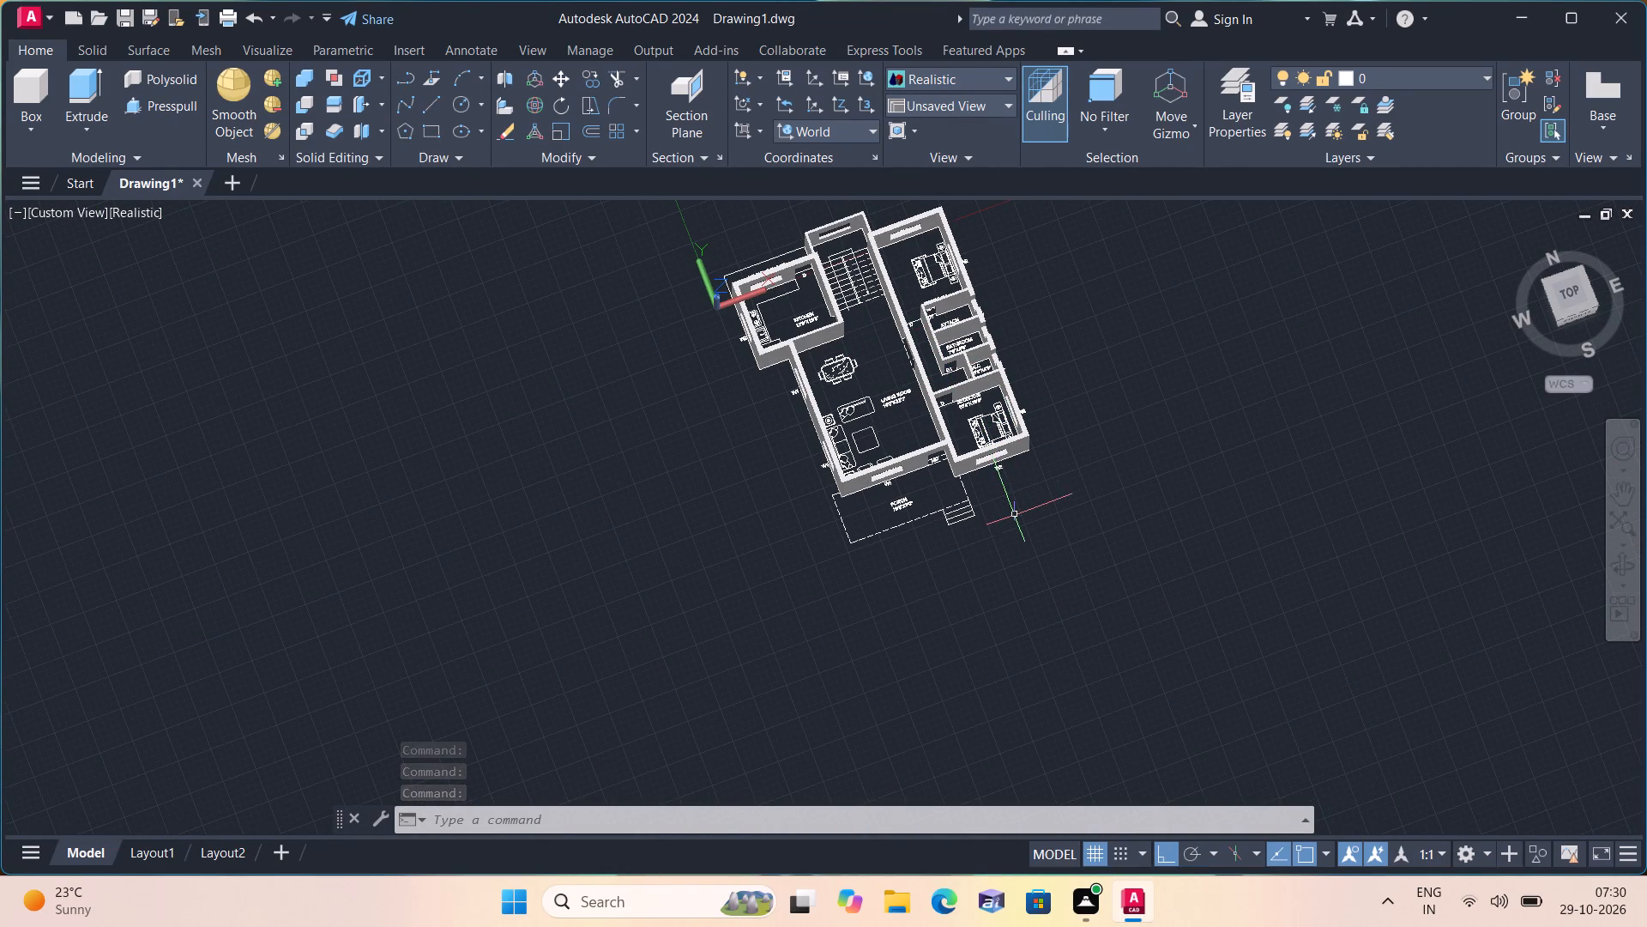
{"action": "middle_click_drag", "start_coordinate": [954, 515], "coordinate": [886, 414], "text": "shift"}
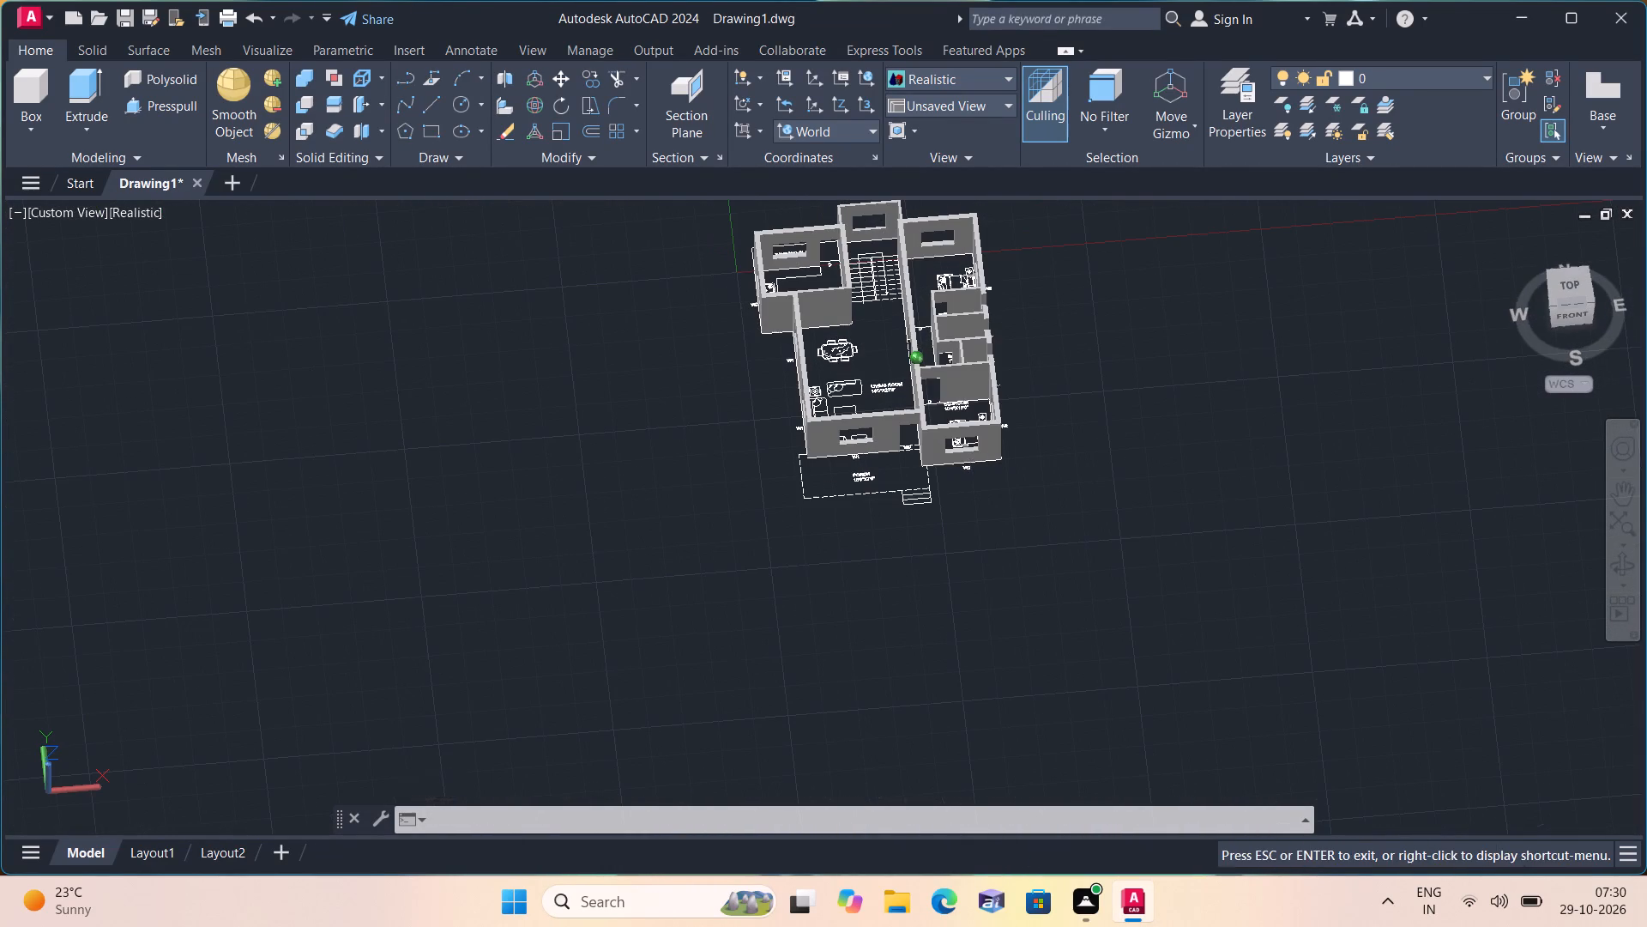
{"action": "middle_click_drag", "start_coordinate": [886, 414], "coordinate": [874, 346], "text": "shift"}
{"action": "scroll", "coordinate": [938, 484], "scroll_direction": "up", "scroll_amount": 2}
{"action": "scroll", "coordinate": [927, 351], "scroll_direction": "up", "scroll_amount": 1}
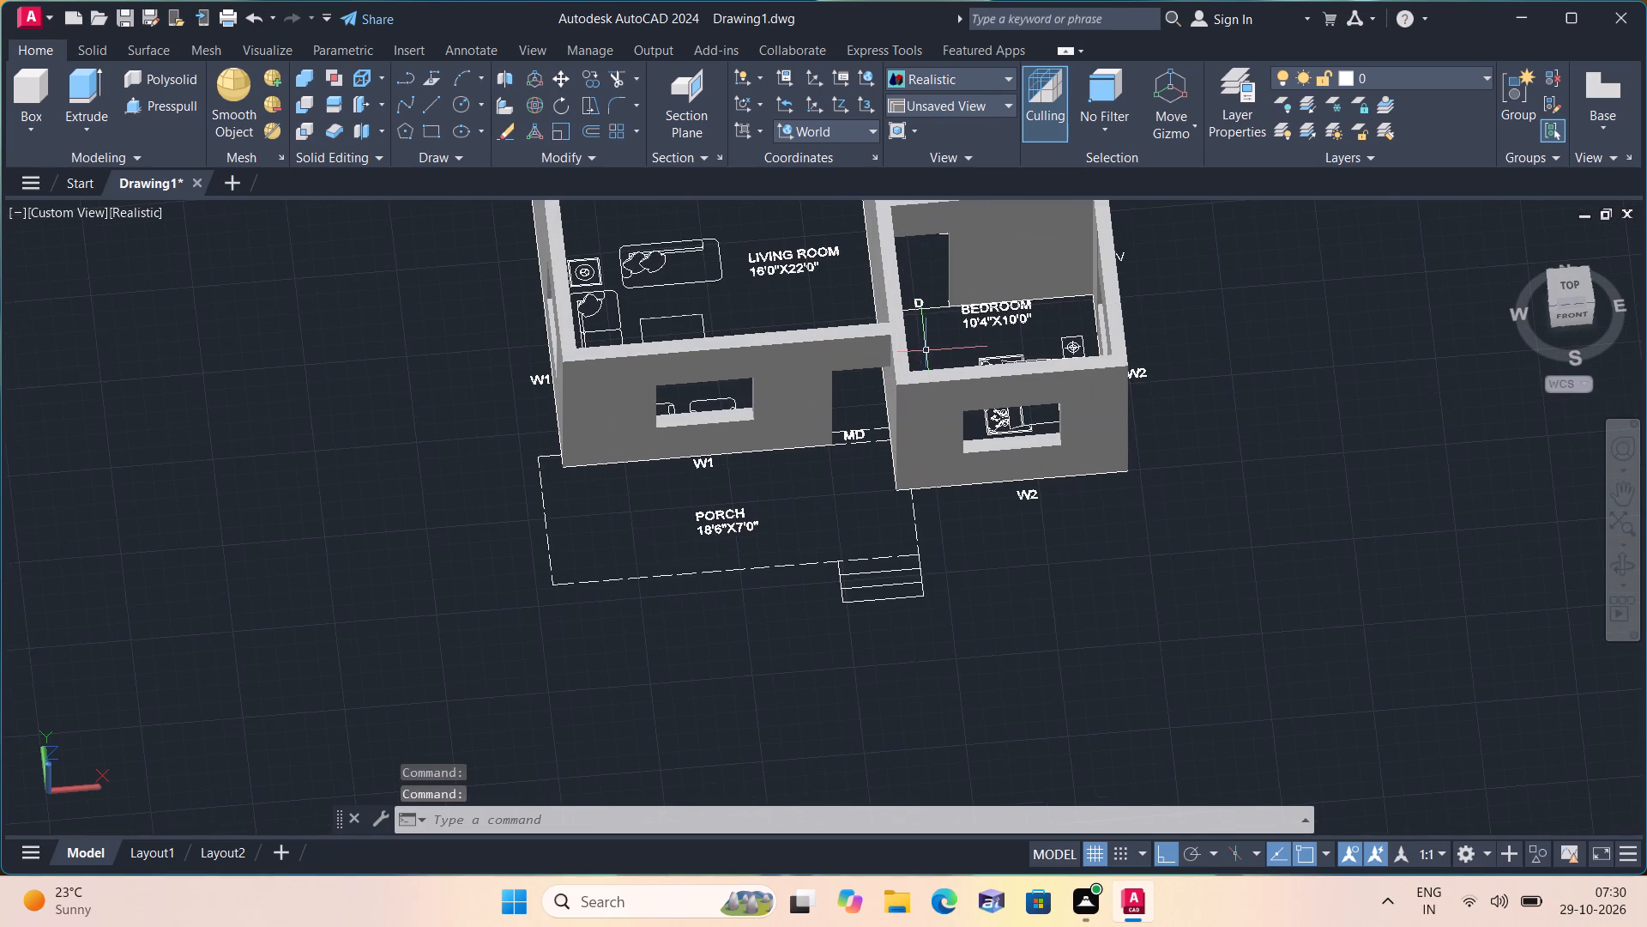
{"action": "middle_click_drag", "start_coordinate": [912, 355], "coordinate": [914, 489]}
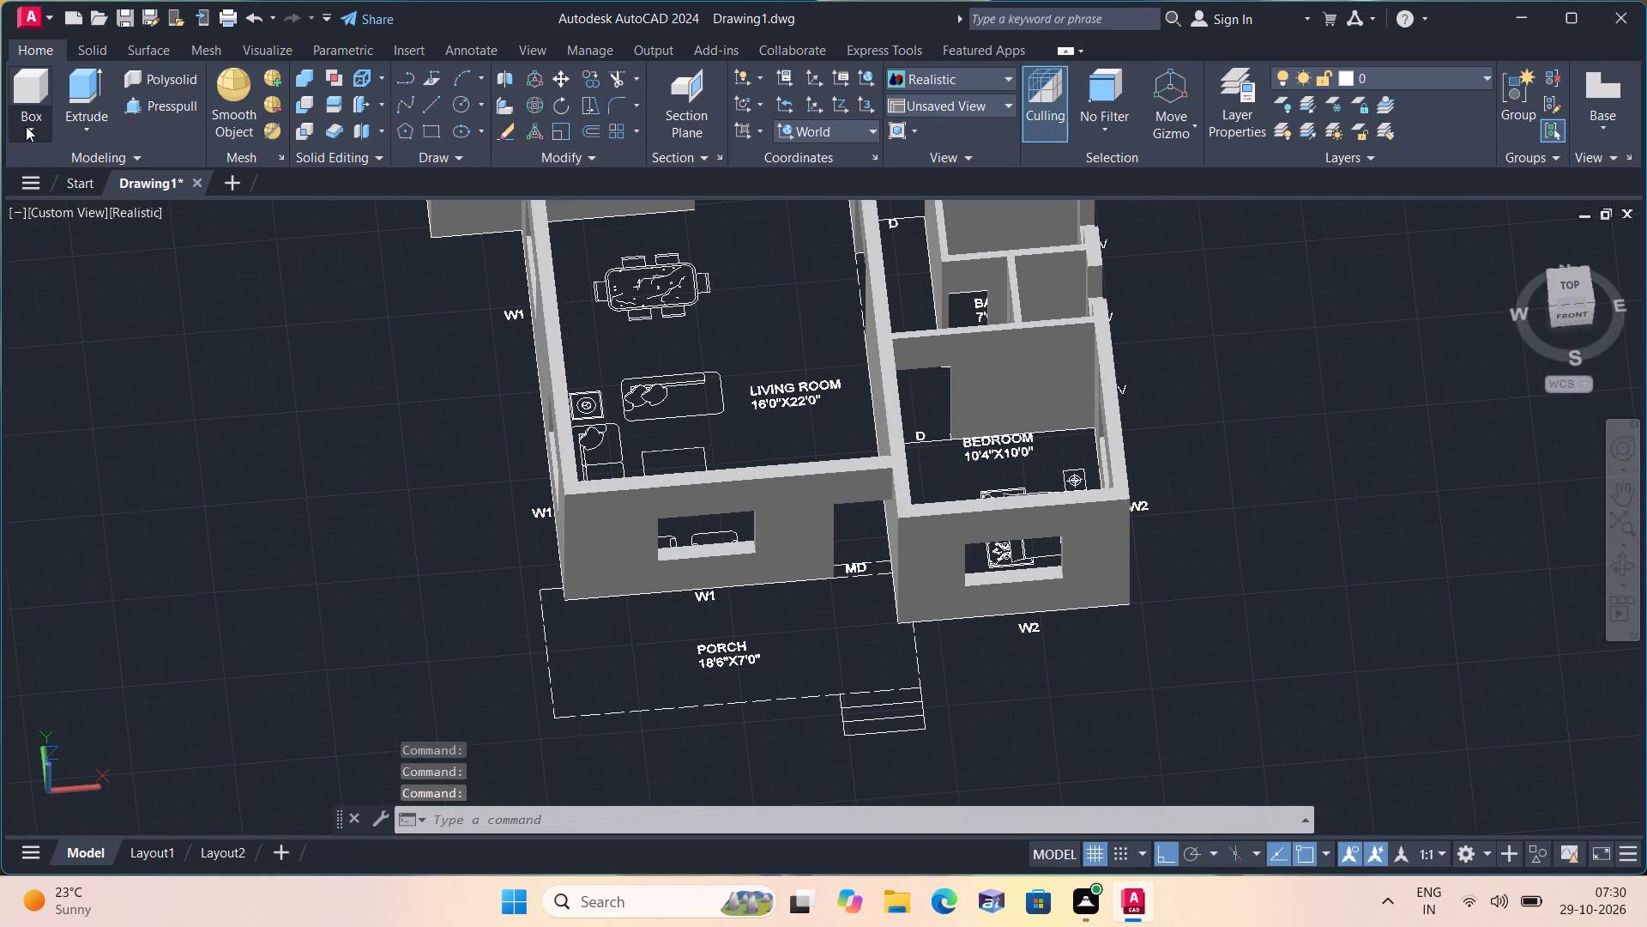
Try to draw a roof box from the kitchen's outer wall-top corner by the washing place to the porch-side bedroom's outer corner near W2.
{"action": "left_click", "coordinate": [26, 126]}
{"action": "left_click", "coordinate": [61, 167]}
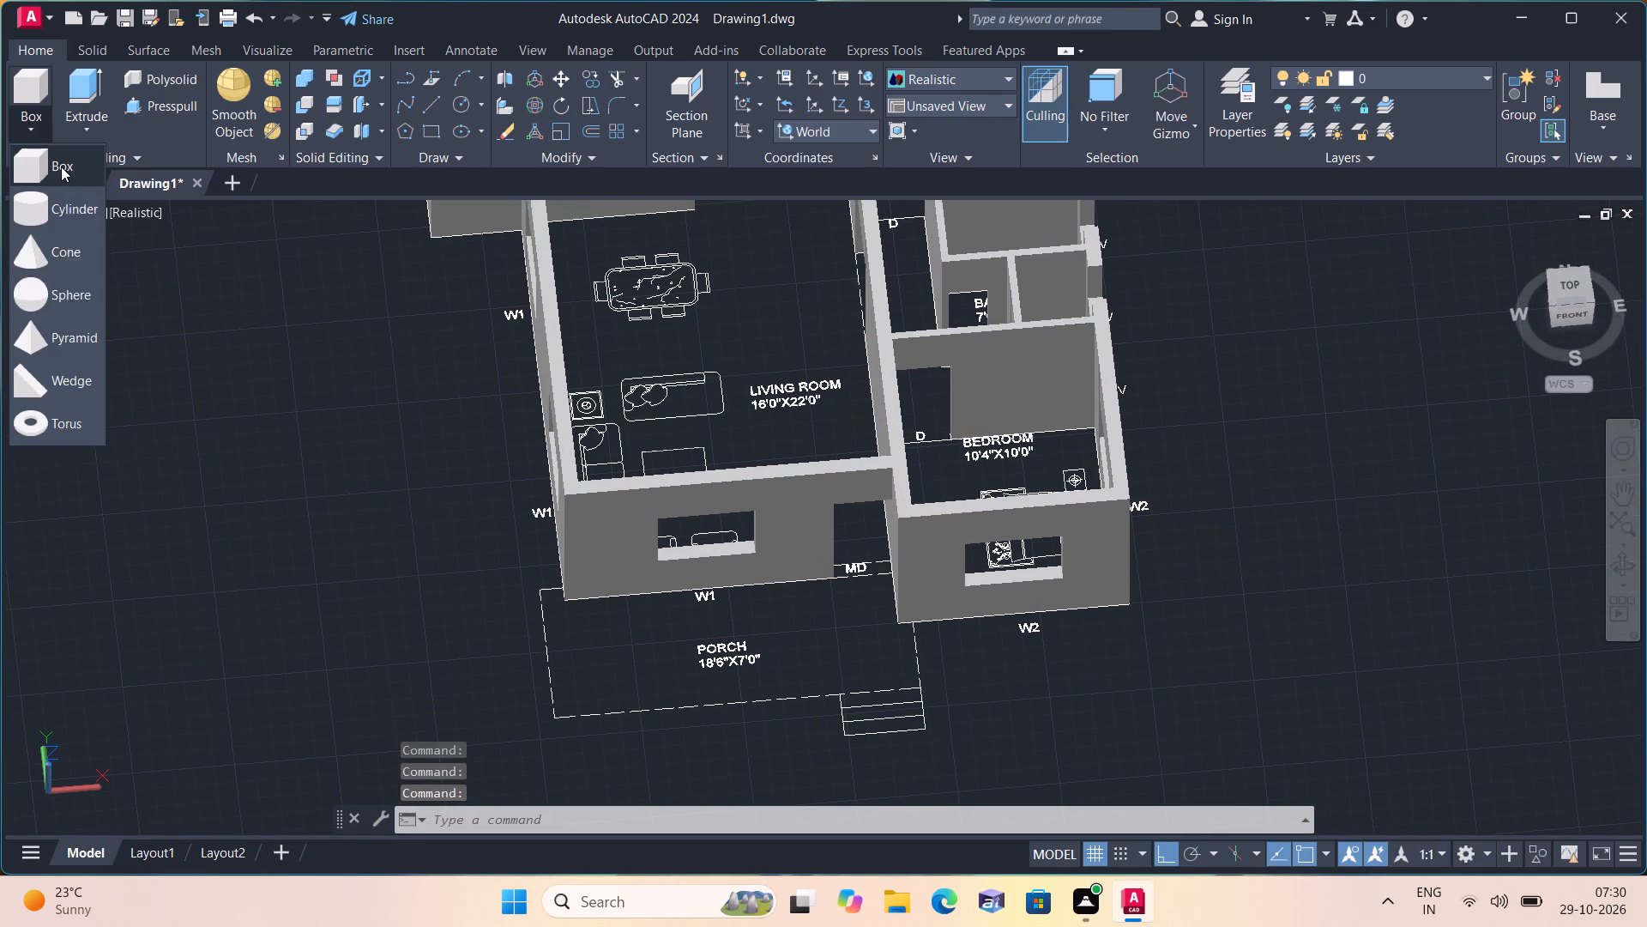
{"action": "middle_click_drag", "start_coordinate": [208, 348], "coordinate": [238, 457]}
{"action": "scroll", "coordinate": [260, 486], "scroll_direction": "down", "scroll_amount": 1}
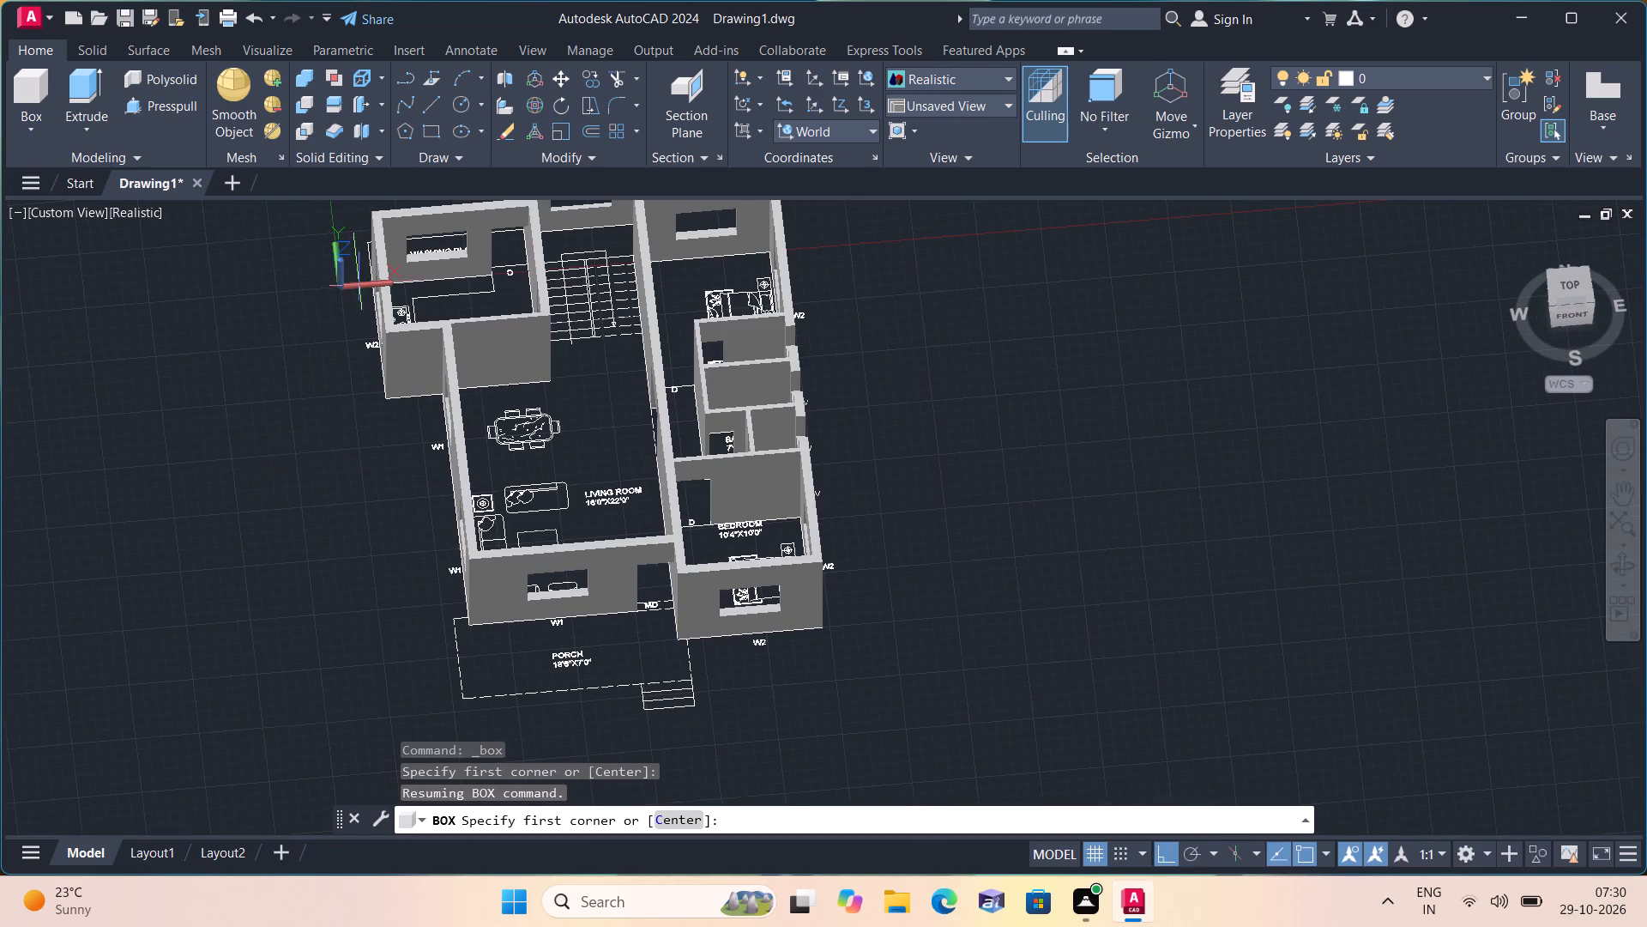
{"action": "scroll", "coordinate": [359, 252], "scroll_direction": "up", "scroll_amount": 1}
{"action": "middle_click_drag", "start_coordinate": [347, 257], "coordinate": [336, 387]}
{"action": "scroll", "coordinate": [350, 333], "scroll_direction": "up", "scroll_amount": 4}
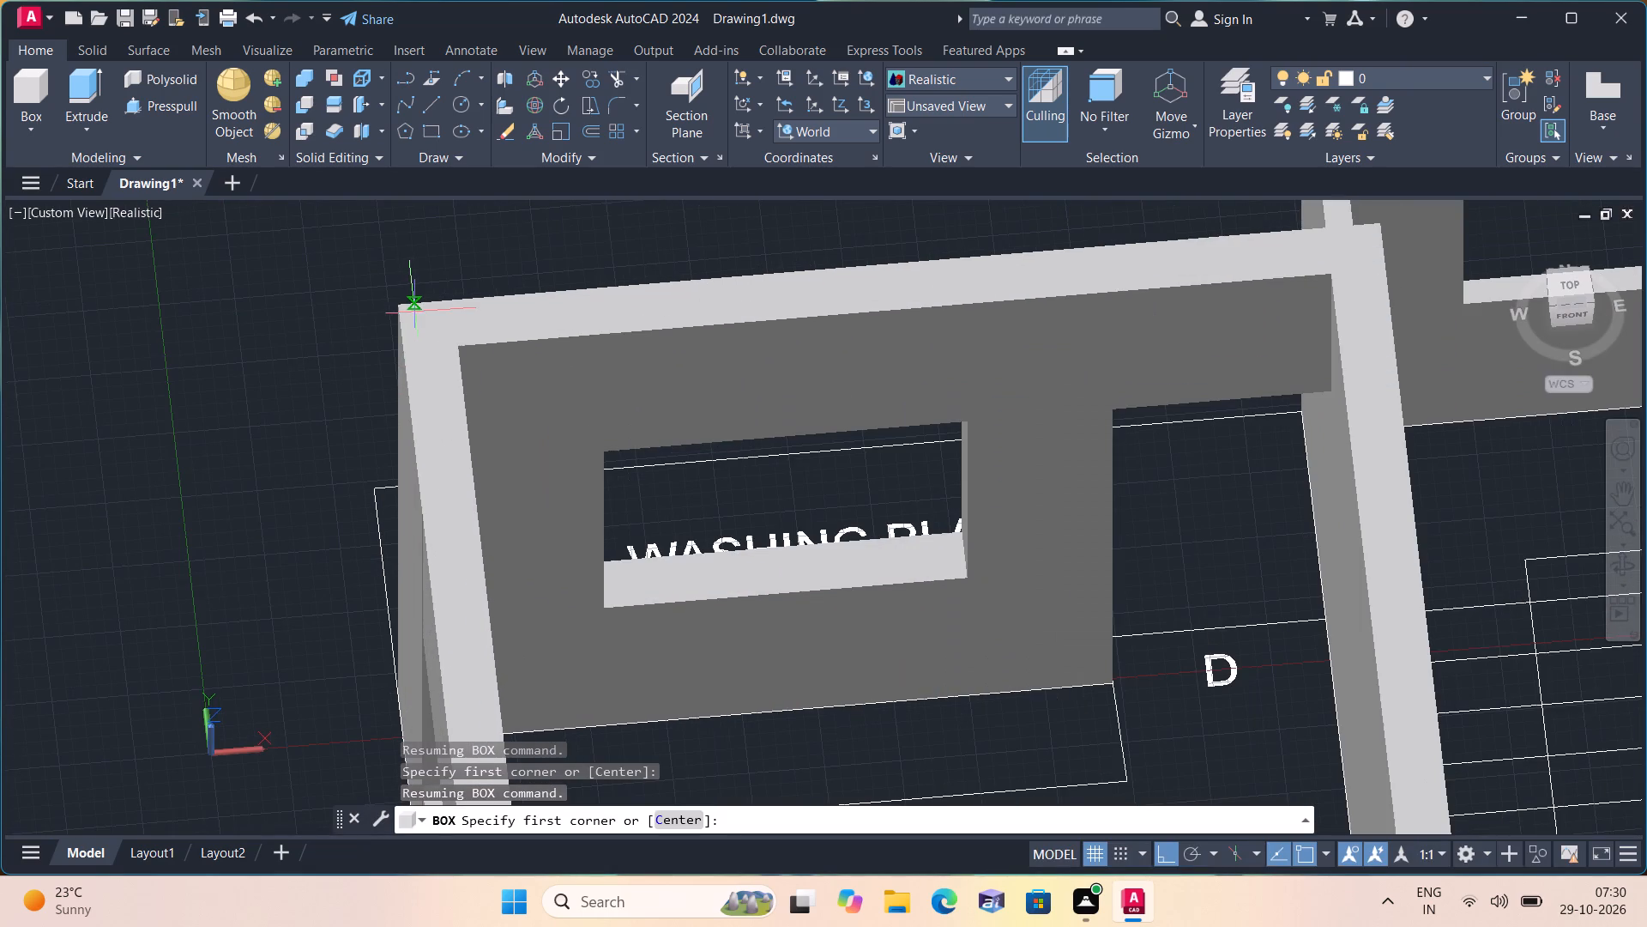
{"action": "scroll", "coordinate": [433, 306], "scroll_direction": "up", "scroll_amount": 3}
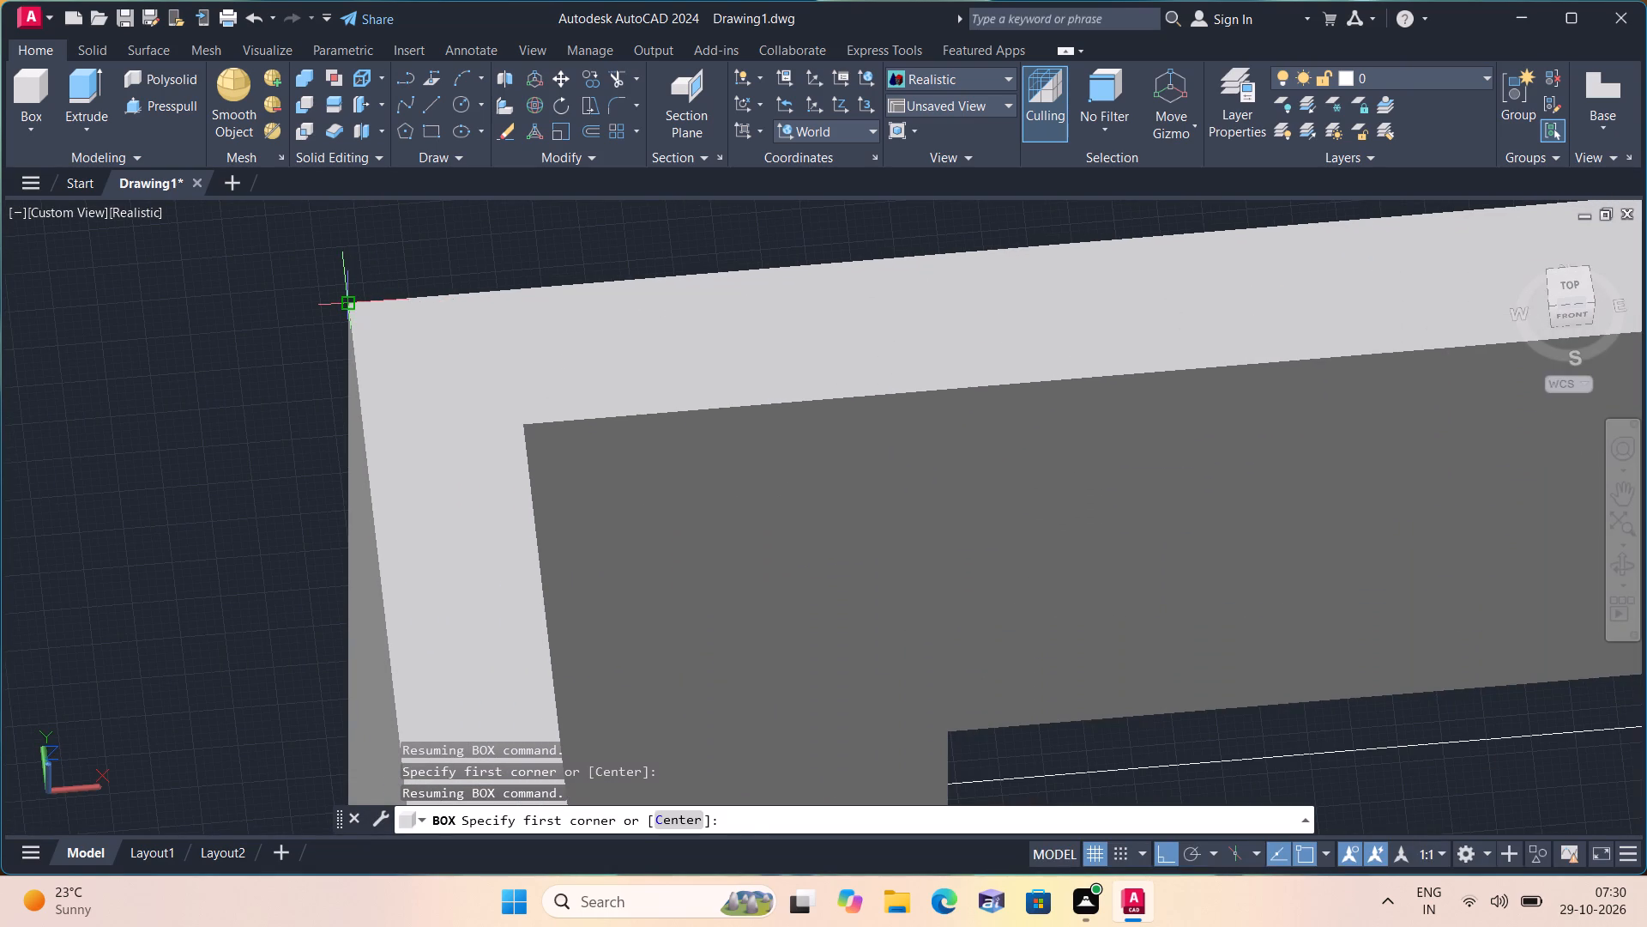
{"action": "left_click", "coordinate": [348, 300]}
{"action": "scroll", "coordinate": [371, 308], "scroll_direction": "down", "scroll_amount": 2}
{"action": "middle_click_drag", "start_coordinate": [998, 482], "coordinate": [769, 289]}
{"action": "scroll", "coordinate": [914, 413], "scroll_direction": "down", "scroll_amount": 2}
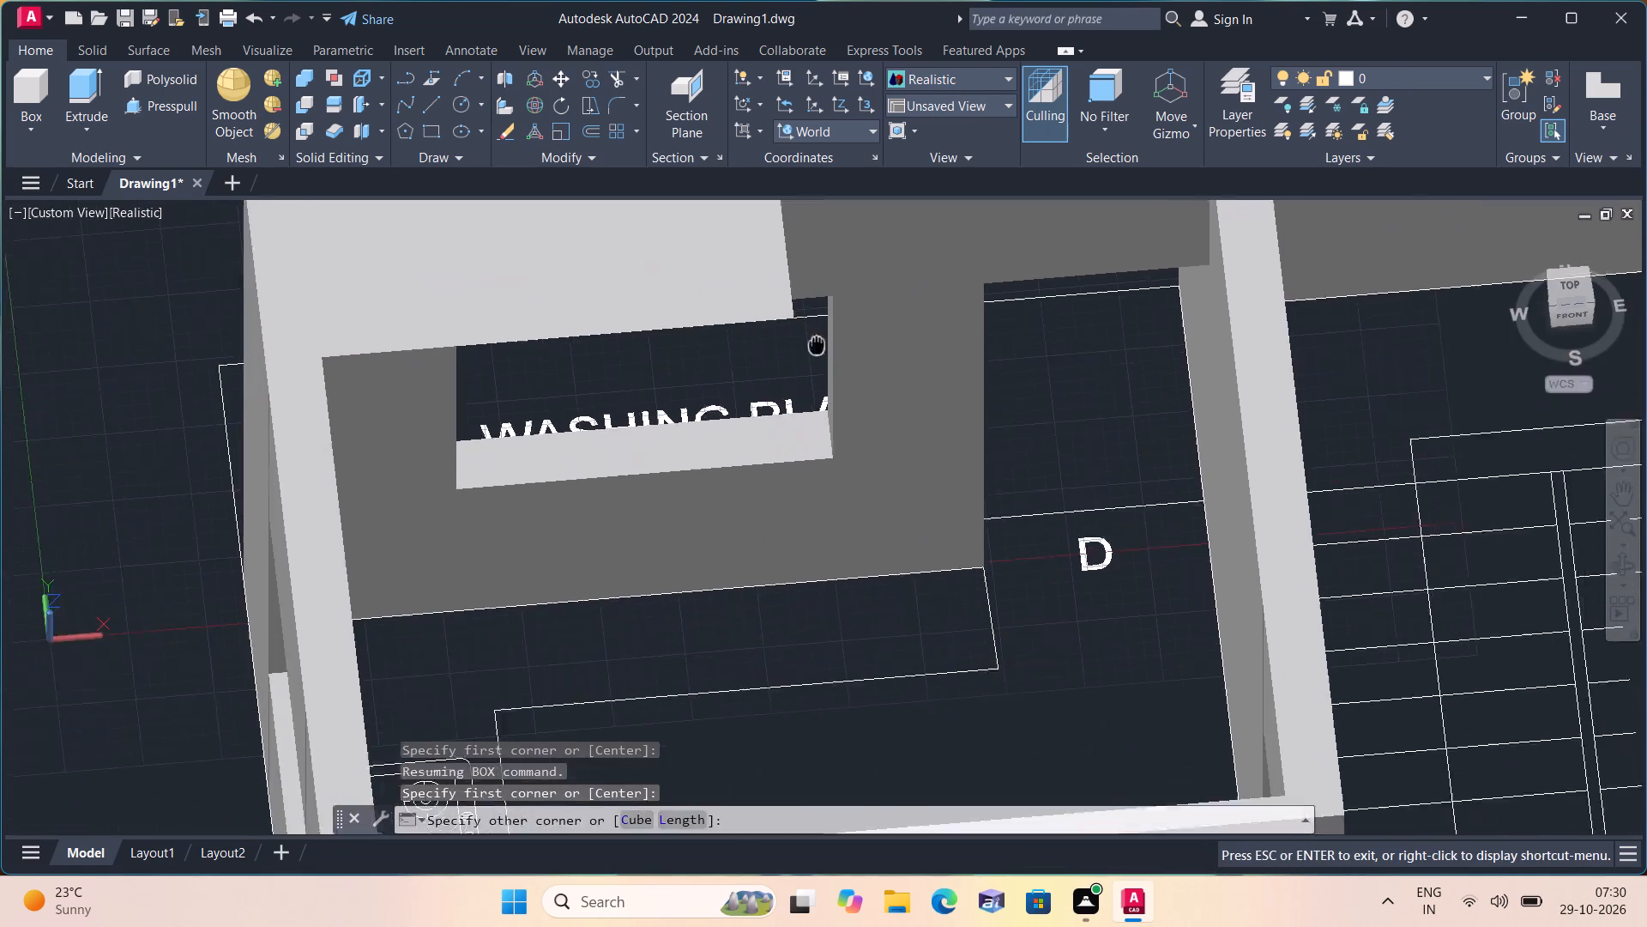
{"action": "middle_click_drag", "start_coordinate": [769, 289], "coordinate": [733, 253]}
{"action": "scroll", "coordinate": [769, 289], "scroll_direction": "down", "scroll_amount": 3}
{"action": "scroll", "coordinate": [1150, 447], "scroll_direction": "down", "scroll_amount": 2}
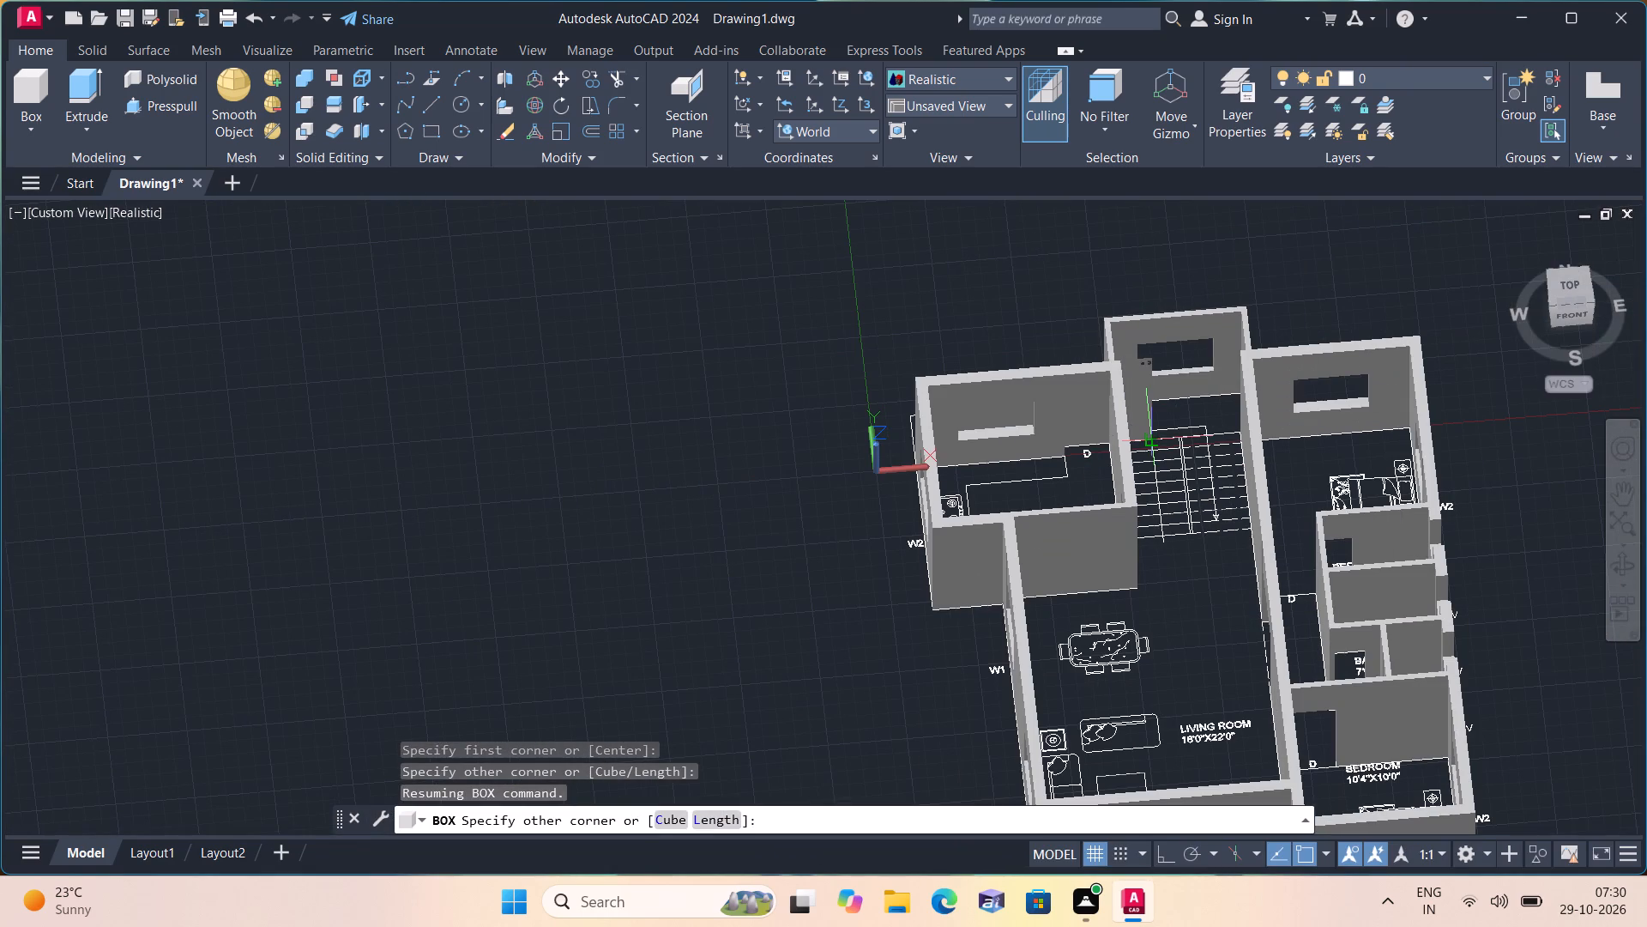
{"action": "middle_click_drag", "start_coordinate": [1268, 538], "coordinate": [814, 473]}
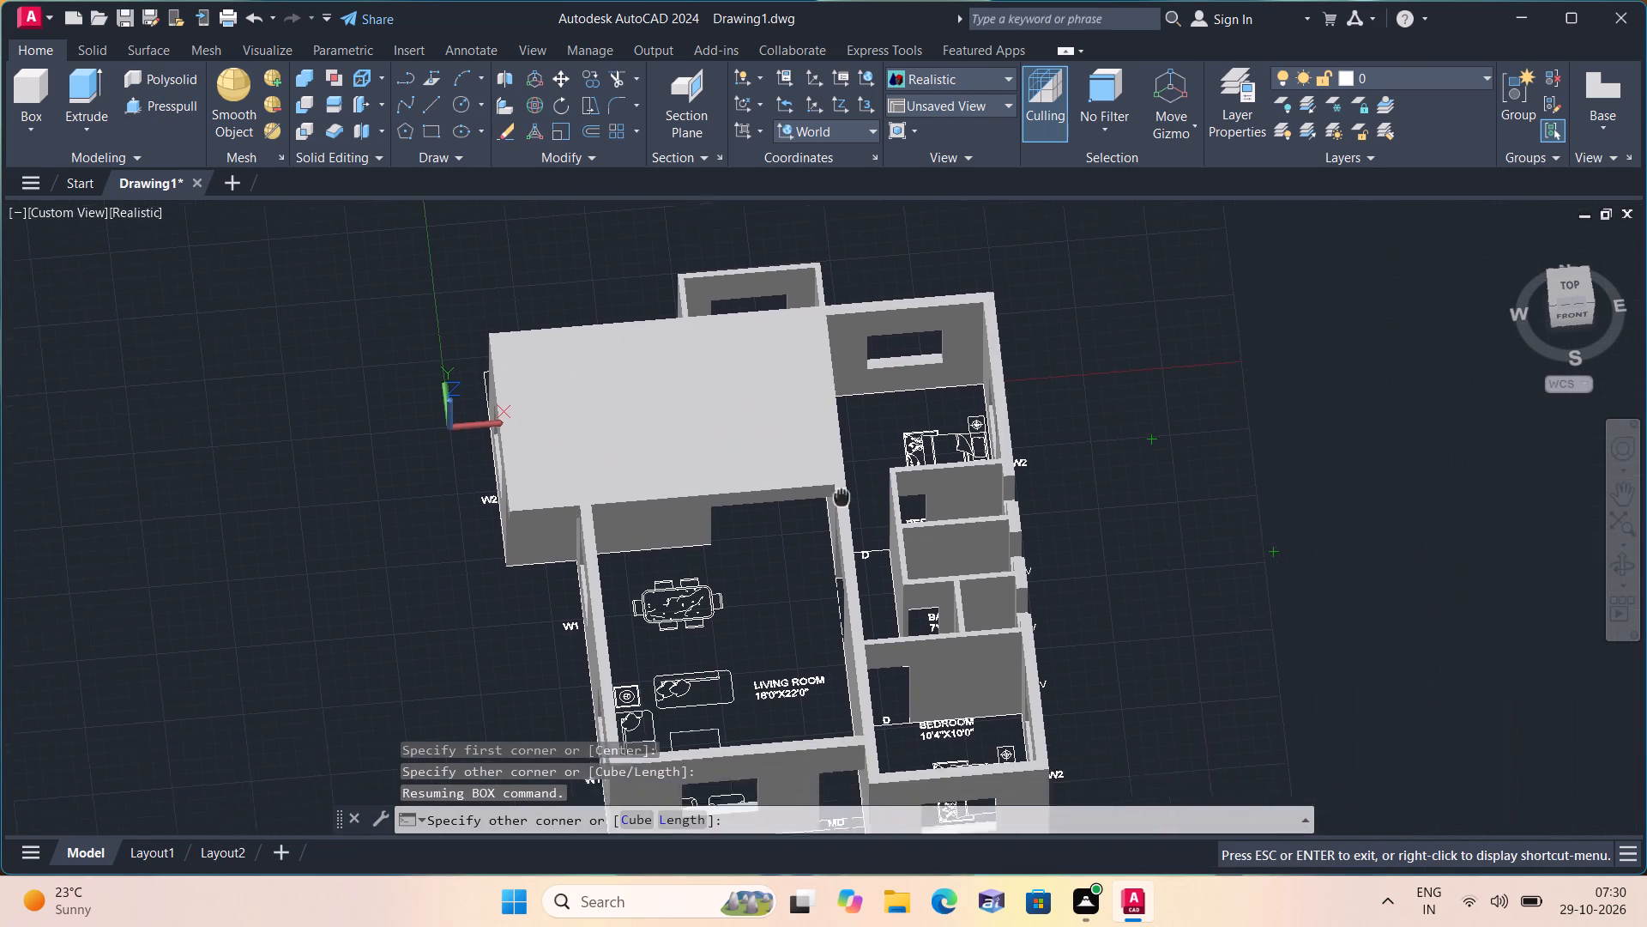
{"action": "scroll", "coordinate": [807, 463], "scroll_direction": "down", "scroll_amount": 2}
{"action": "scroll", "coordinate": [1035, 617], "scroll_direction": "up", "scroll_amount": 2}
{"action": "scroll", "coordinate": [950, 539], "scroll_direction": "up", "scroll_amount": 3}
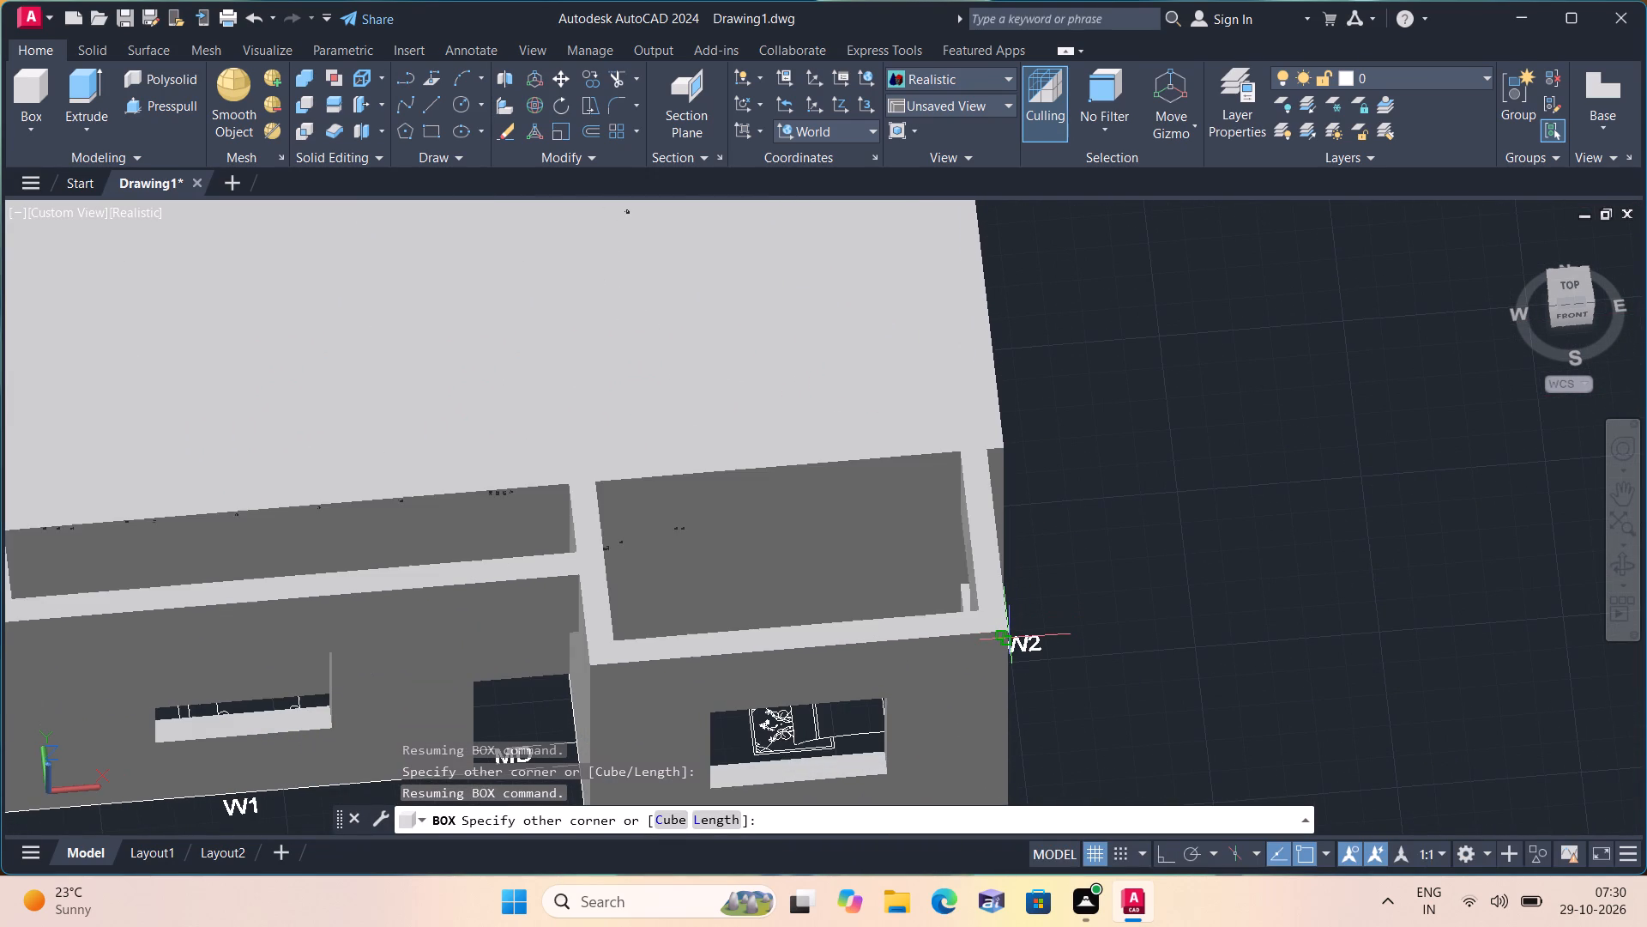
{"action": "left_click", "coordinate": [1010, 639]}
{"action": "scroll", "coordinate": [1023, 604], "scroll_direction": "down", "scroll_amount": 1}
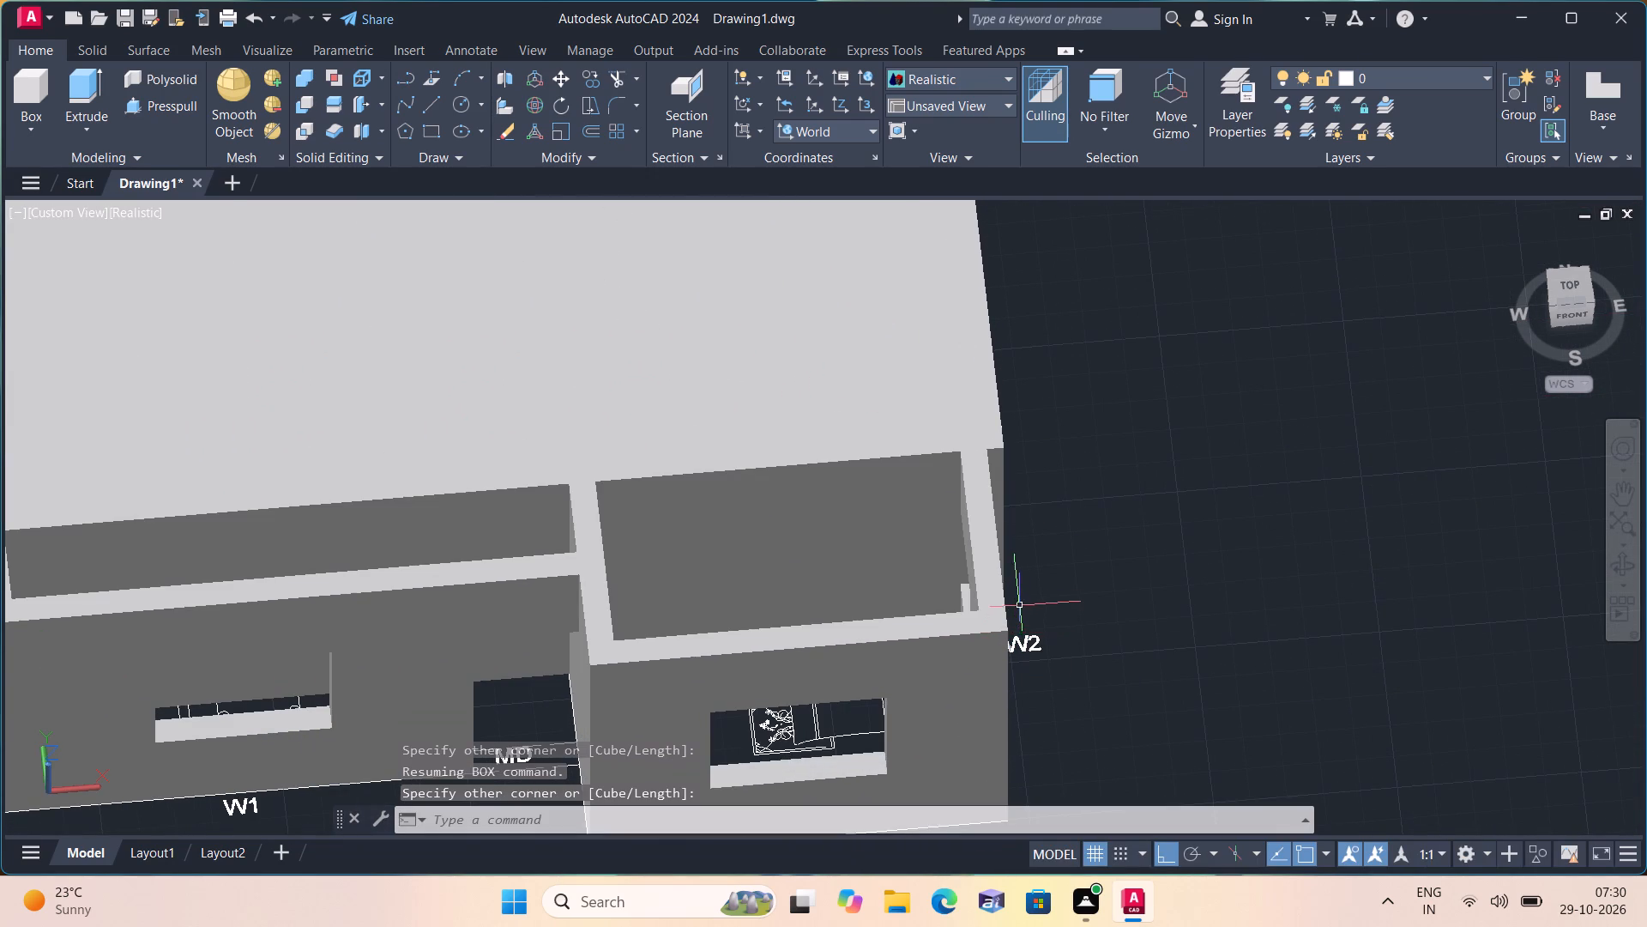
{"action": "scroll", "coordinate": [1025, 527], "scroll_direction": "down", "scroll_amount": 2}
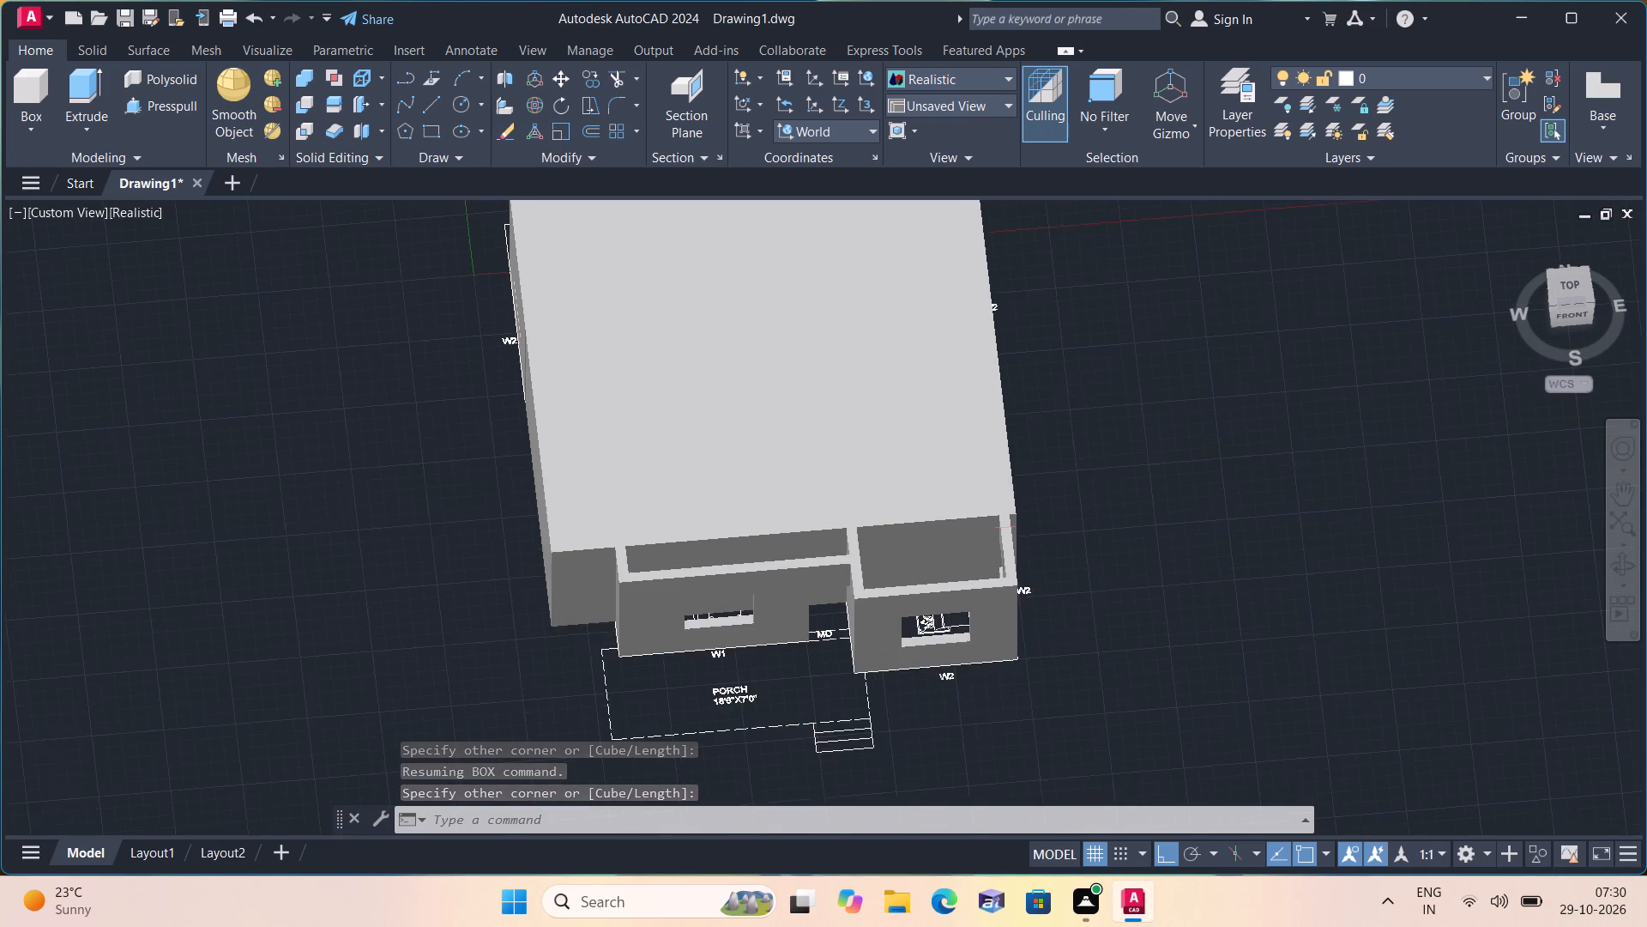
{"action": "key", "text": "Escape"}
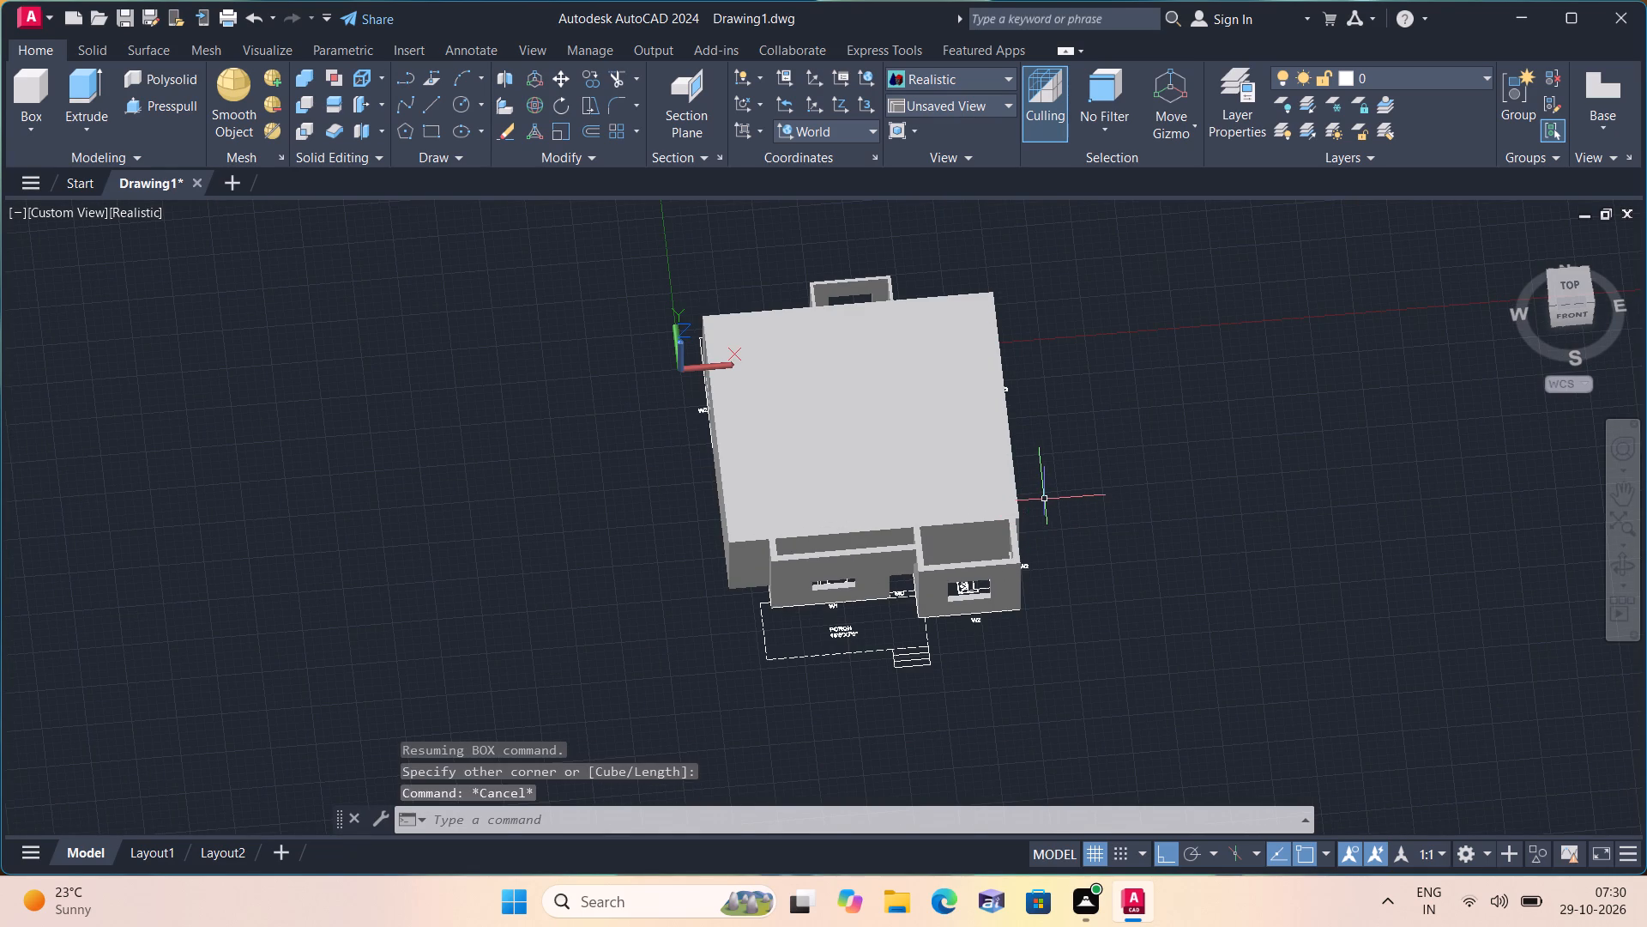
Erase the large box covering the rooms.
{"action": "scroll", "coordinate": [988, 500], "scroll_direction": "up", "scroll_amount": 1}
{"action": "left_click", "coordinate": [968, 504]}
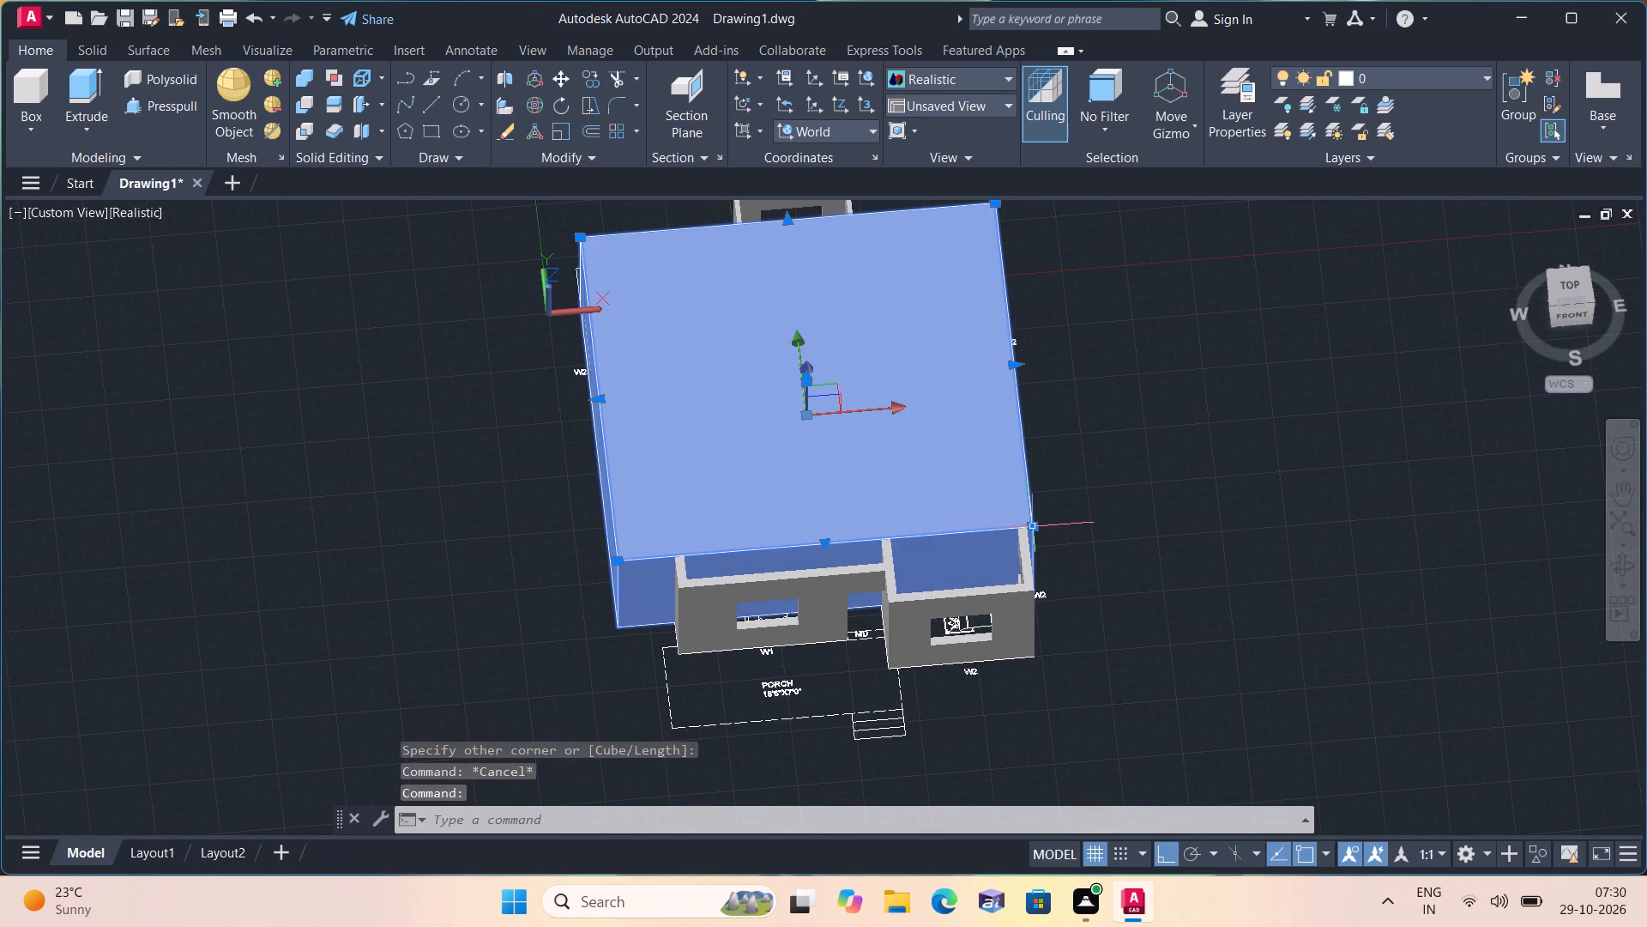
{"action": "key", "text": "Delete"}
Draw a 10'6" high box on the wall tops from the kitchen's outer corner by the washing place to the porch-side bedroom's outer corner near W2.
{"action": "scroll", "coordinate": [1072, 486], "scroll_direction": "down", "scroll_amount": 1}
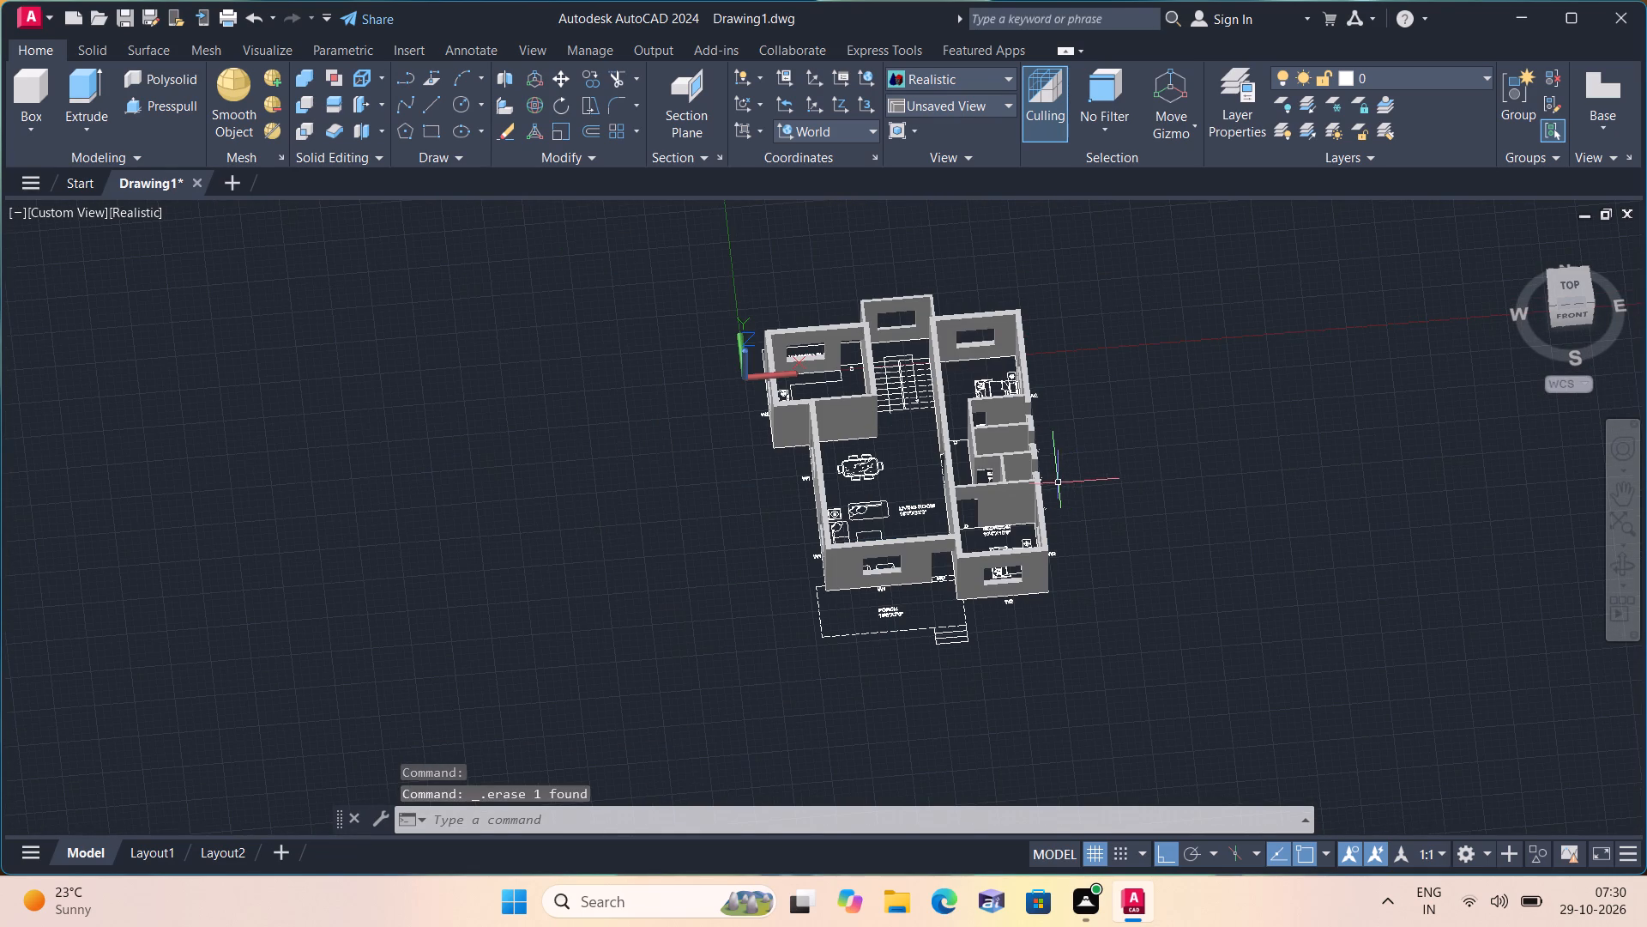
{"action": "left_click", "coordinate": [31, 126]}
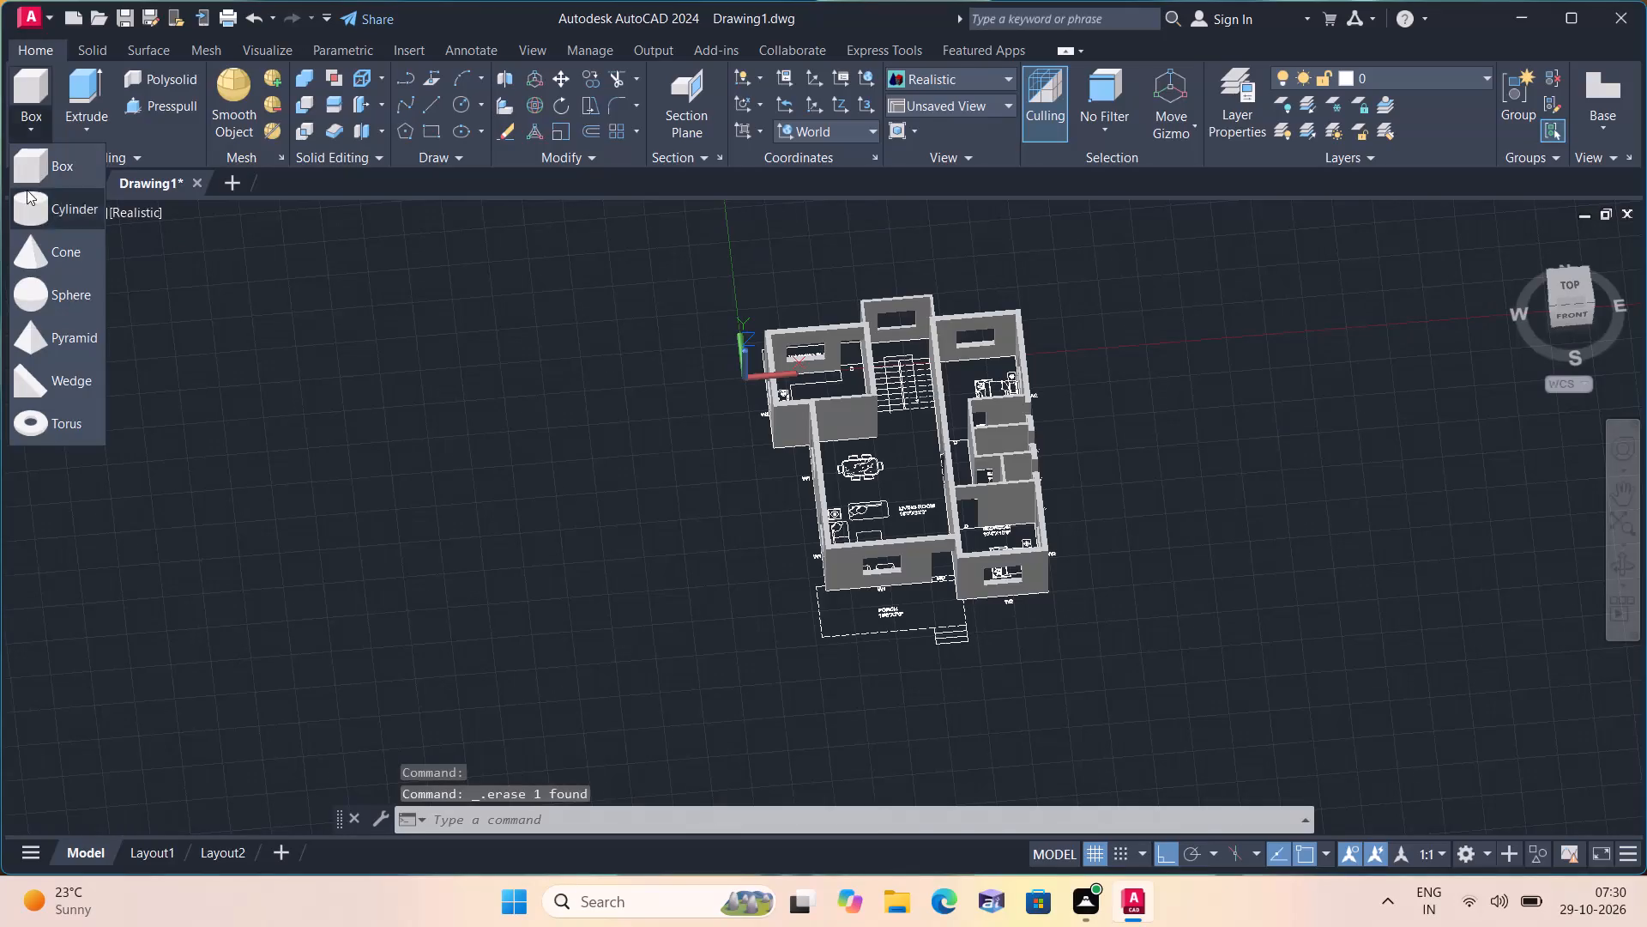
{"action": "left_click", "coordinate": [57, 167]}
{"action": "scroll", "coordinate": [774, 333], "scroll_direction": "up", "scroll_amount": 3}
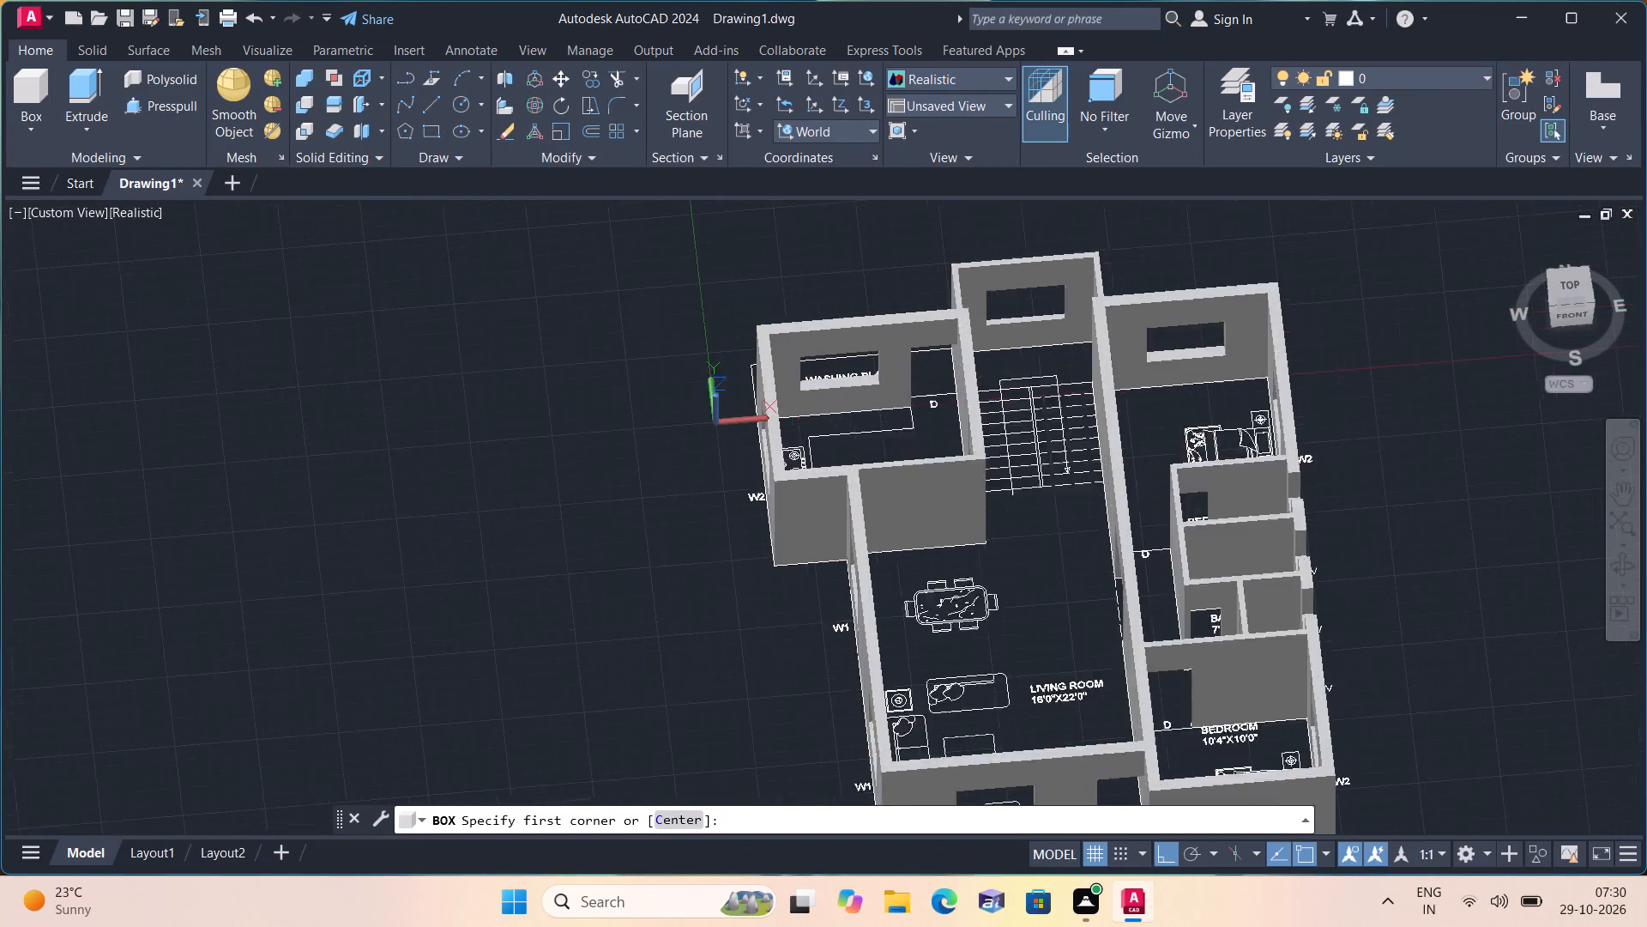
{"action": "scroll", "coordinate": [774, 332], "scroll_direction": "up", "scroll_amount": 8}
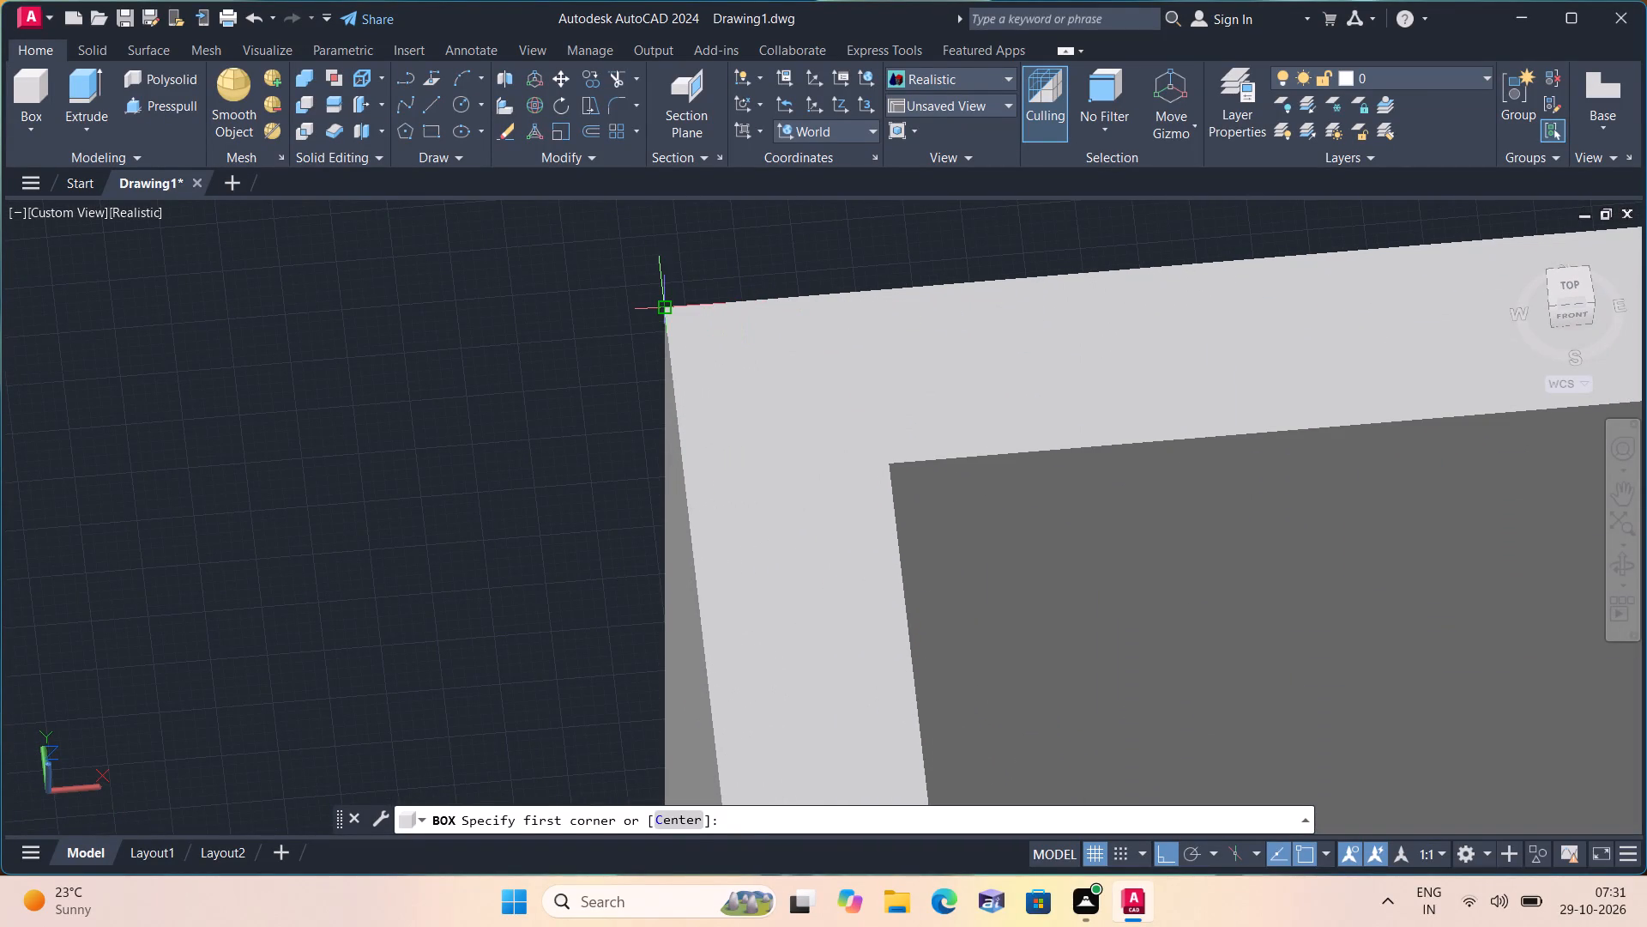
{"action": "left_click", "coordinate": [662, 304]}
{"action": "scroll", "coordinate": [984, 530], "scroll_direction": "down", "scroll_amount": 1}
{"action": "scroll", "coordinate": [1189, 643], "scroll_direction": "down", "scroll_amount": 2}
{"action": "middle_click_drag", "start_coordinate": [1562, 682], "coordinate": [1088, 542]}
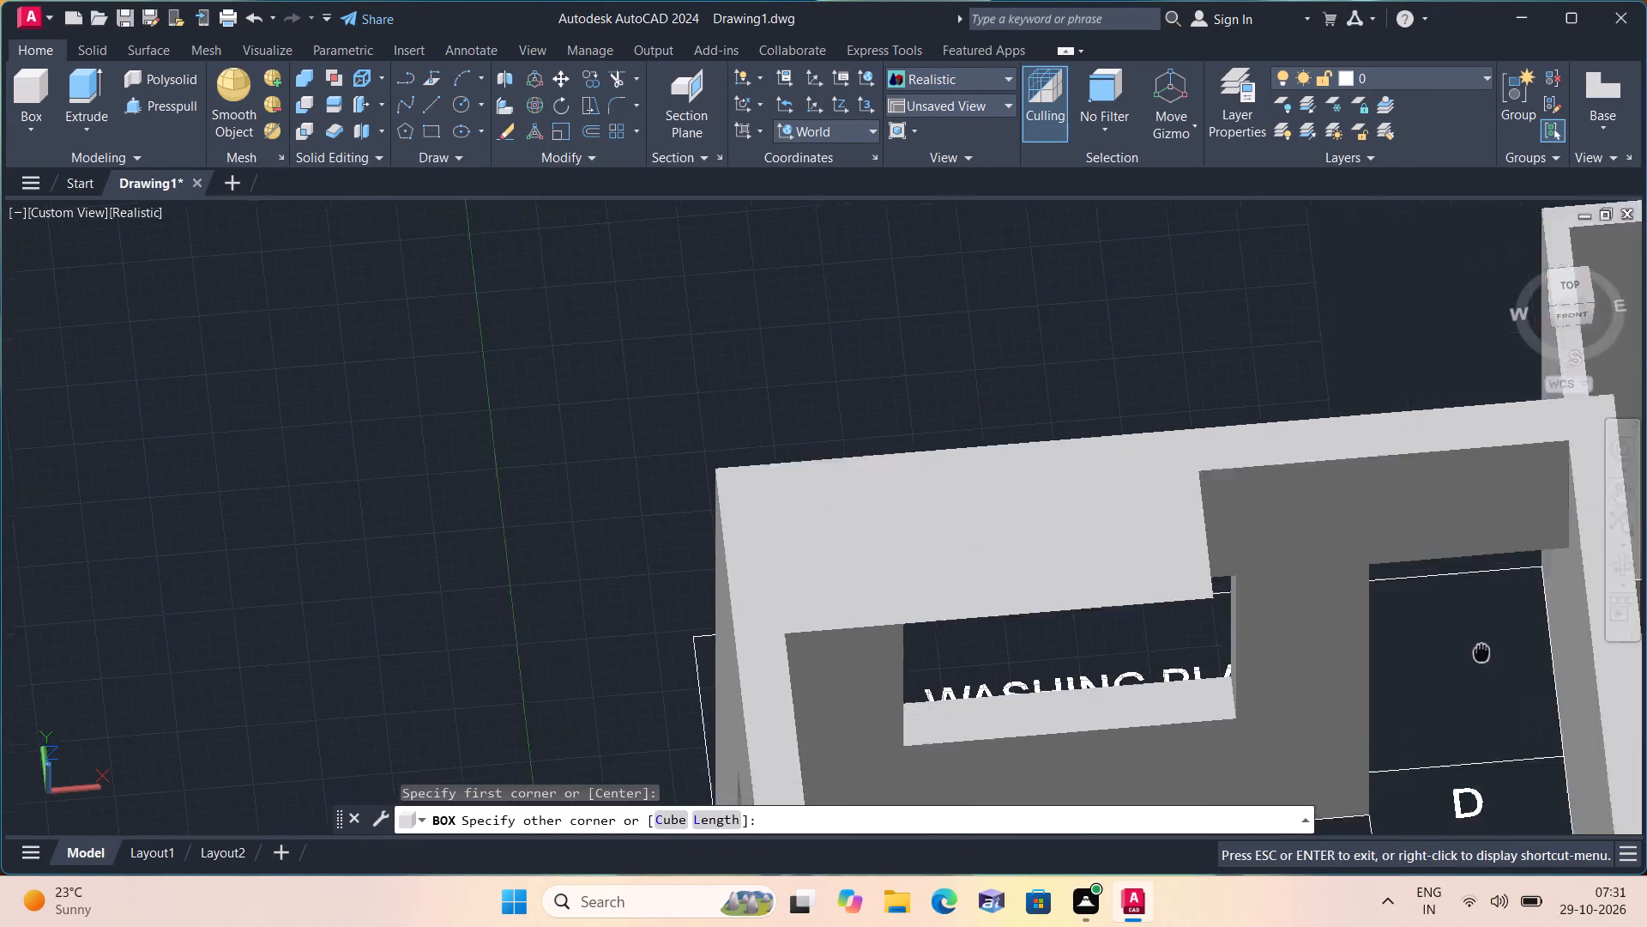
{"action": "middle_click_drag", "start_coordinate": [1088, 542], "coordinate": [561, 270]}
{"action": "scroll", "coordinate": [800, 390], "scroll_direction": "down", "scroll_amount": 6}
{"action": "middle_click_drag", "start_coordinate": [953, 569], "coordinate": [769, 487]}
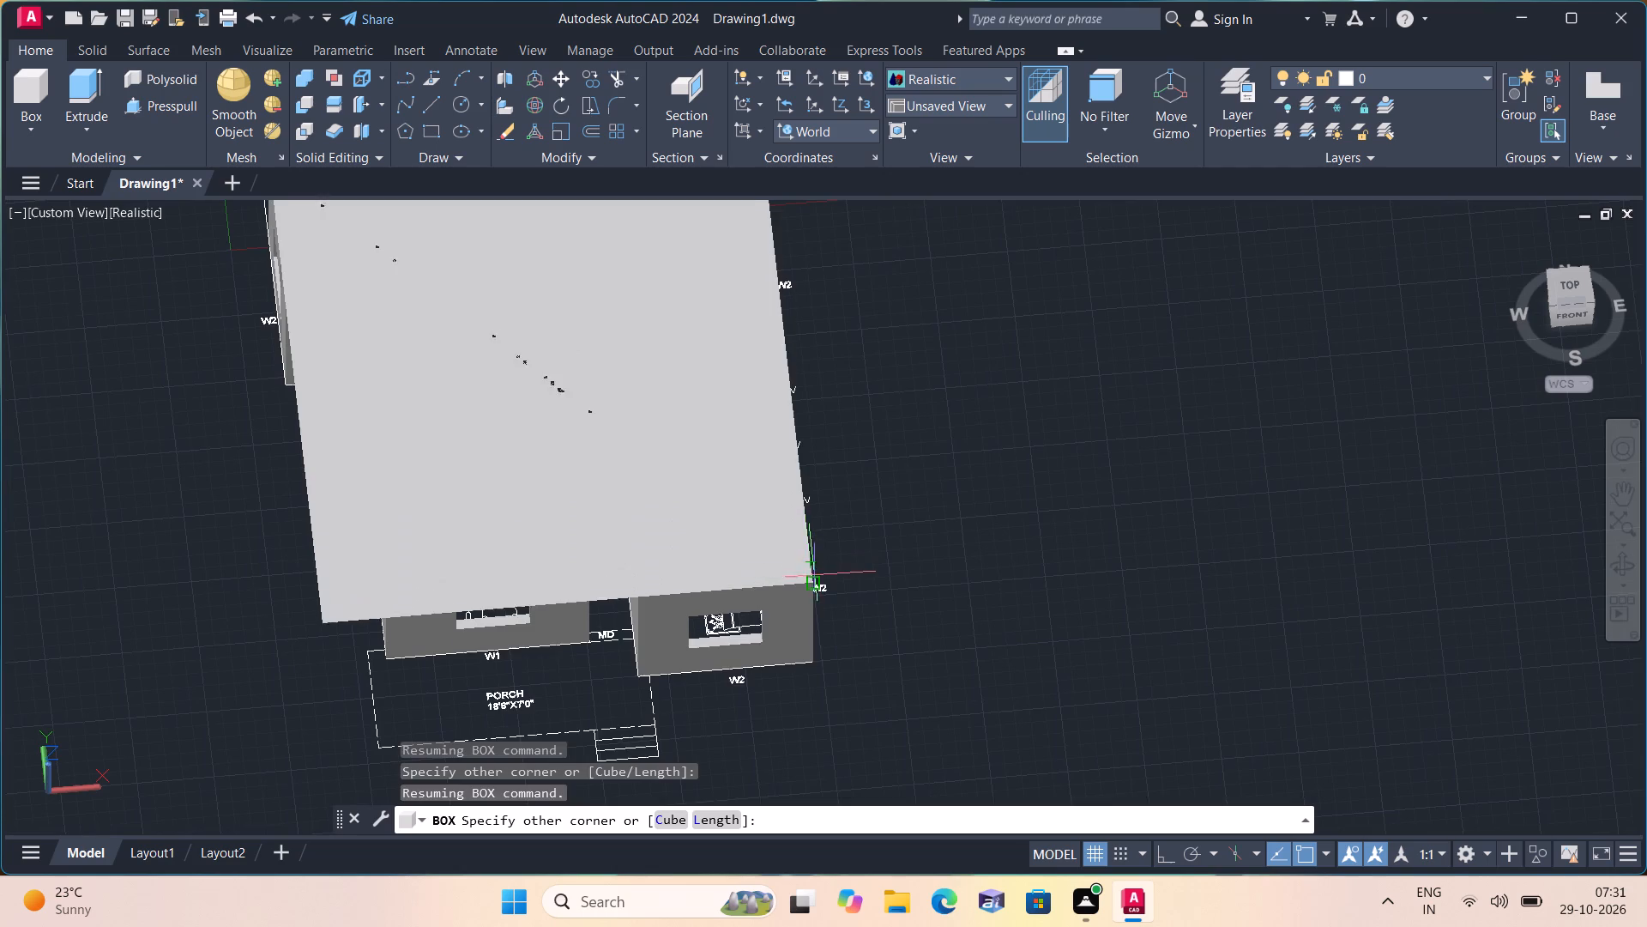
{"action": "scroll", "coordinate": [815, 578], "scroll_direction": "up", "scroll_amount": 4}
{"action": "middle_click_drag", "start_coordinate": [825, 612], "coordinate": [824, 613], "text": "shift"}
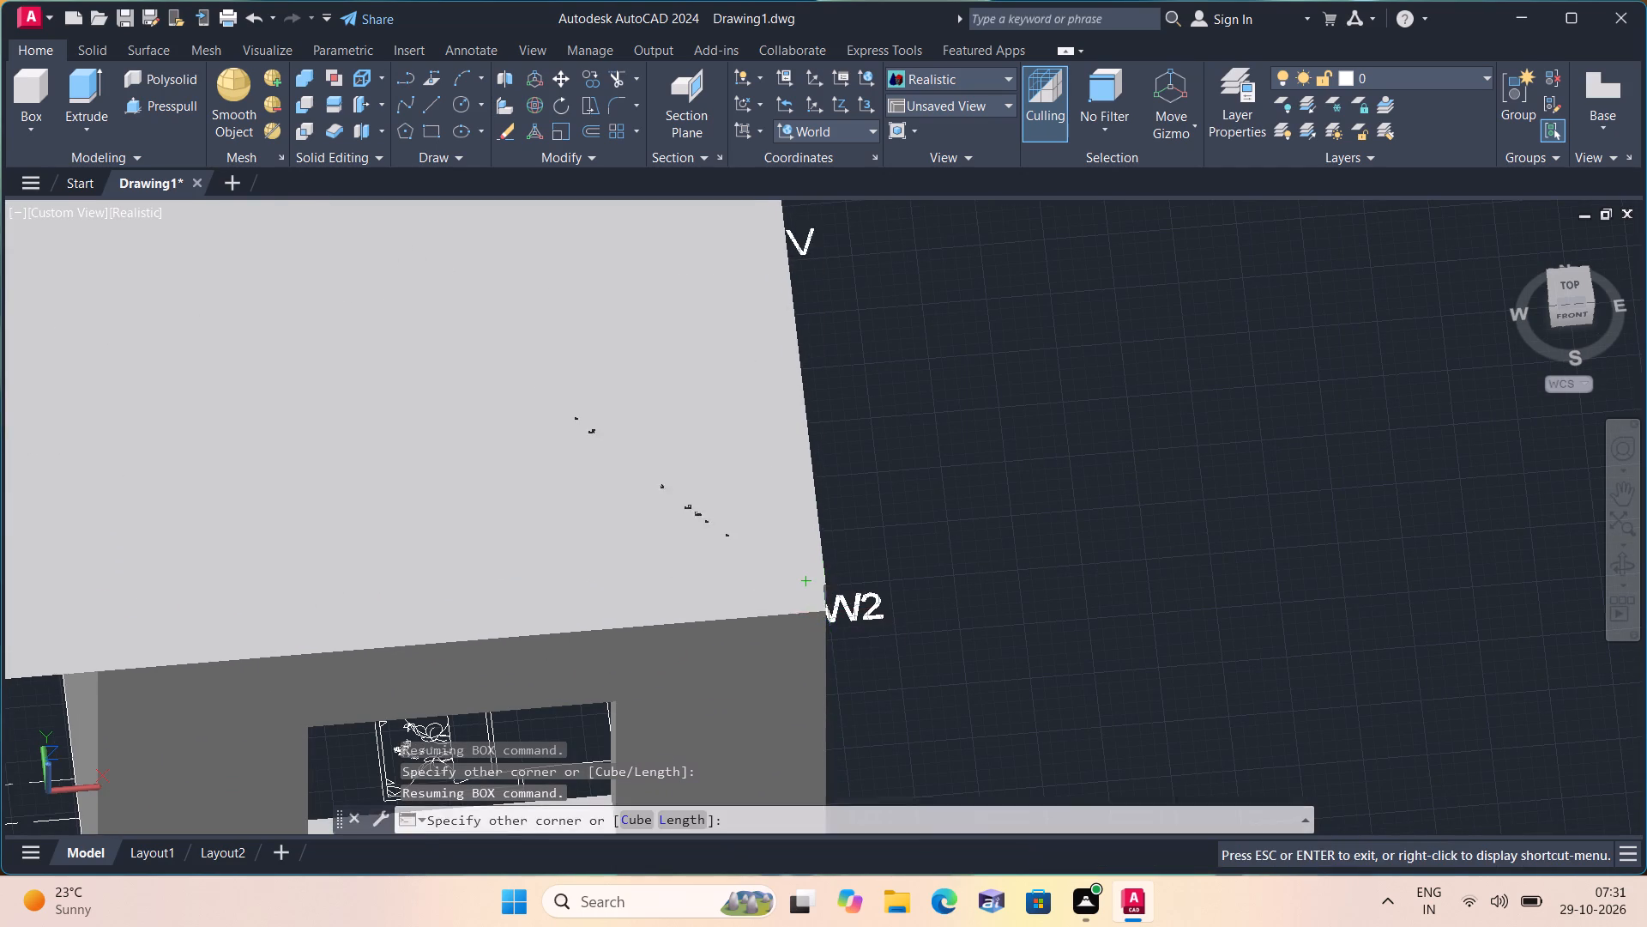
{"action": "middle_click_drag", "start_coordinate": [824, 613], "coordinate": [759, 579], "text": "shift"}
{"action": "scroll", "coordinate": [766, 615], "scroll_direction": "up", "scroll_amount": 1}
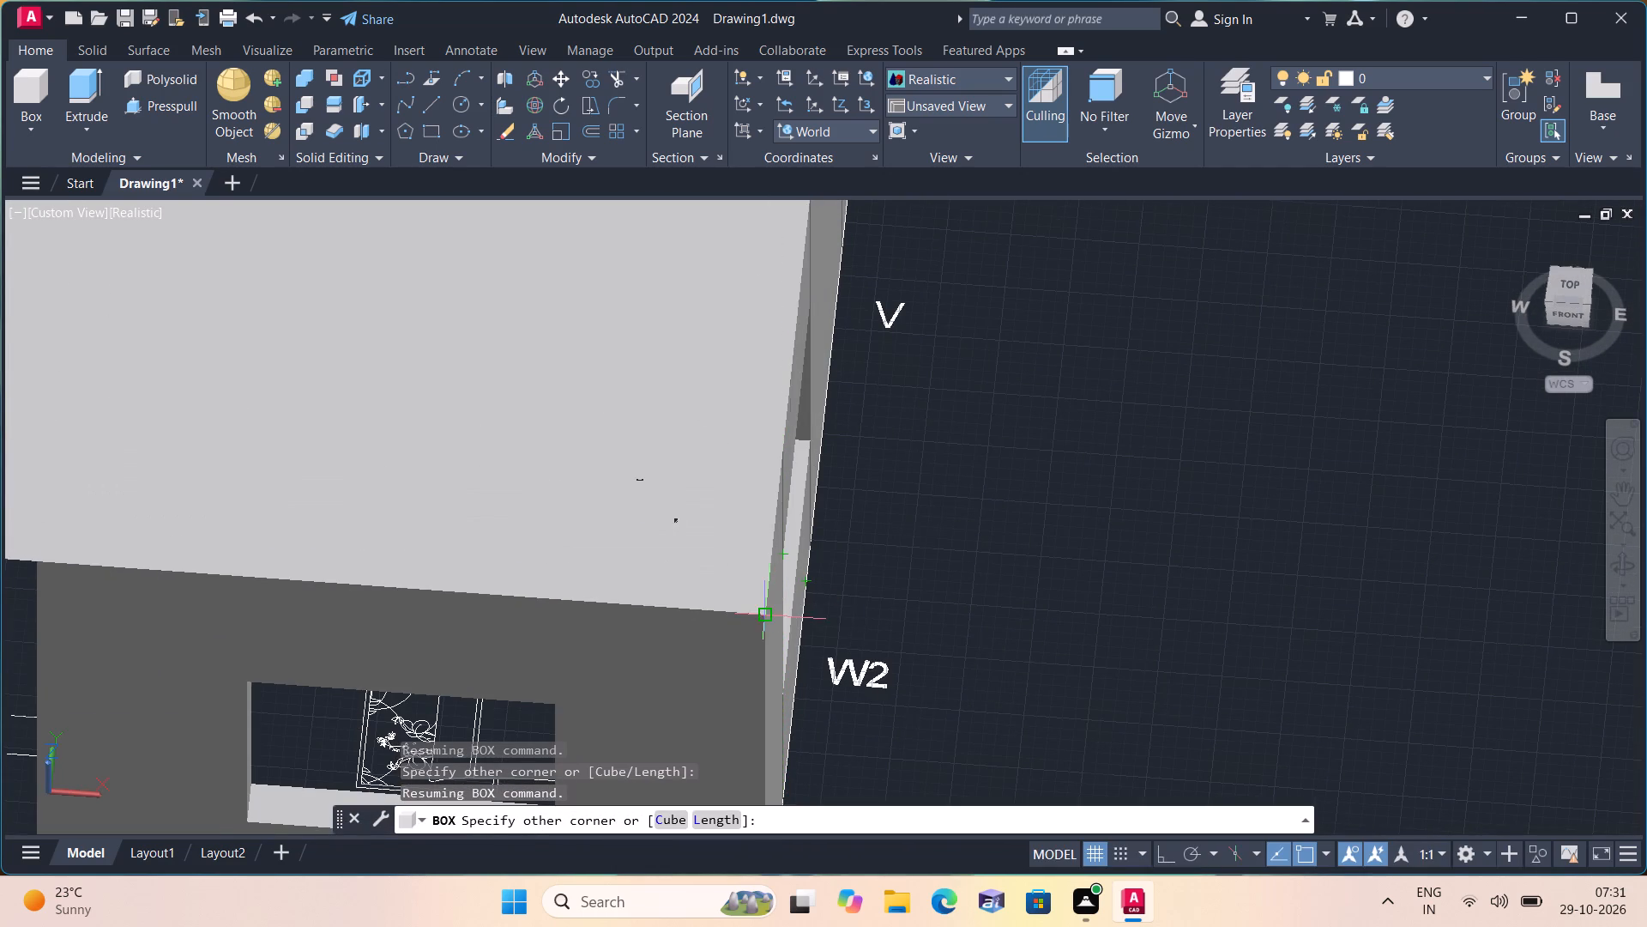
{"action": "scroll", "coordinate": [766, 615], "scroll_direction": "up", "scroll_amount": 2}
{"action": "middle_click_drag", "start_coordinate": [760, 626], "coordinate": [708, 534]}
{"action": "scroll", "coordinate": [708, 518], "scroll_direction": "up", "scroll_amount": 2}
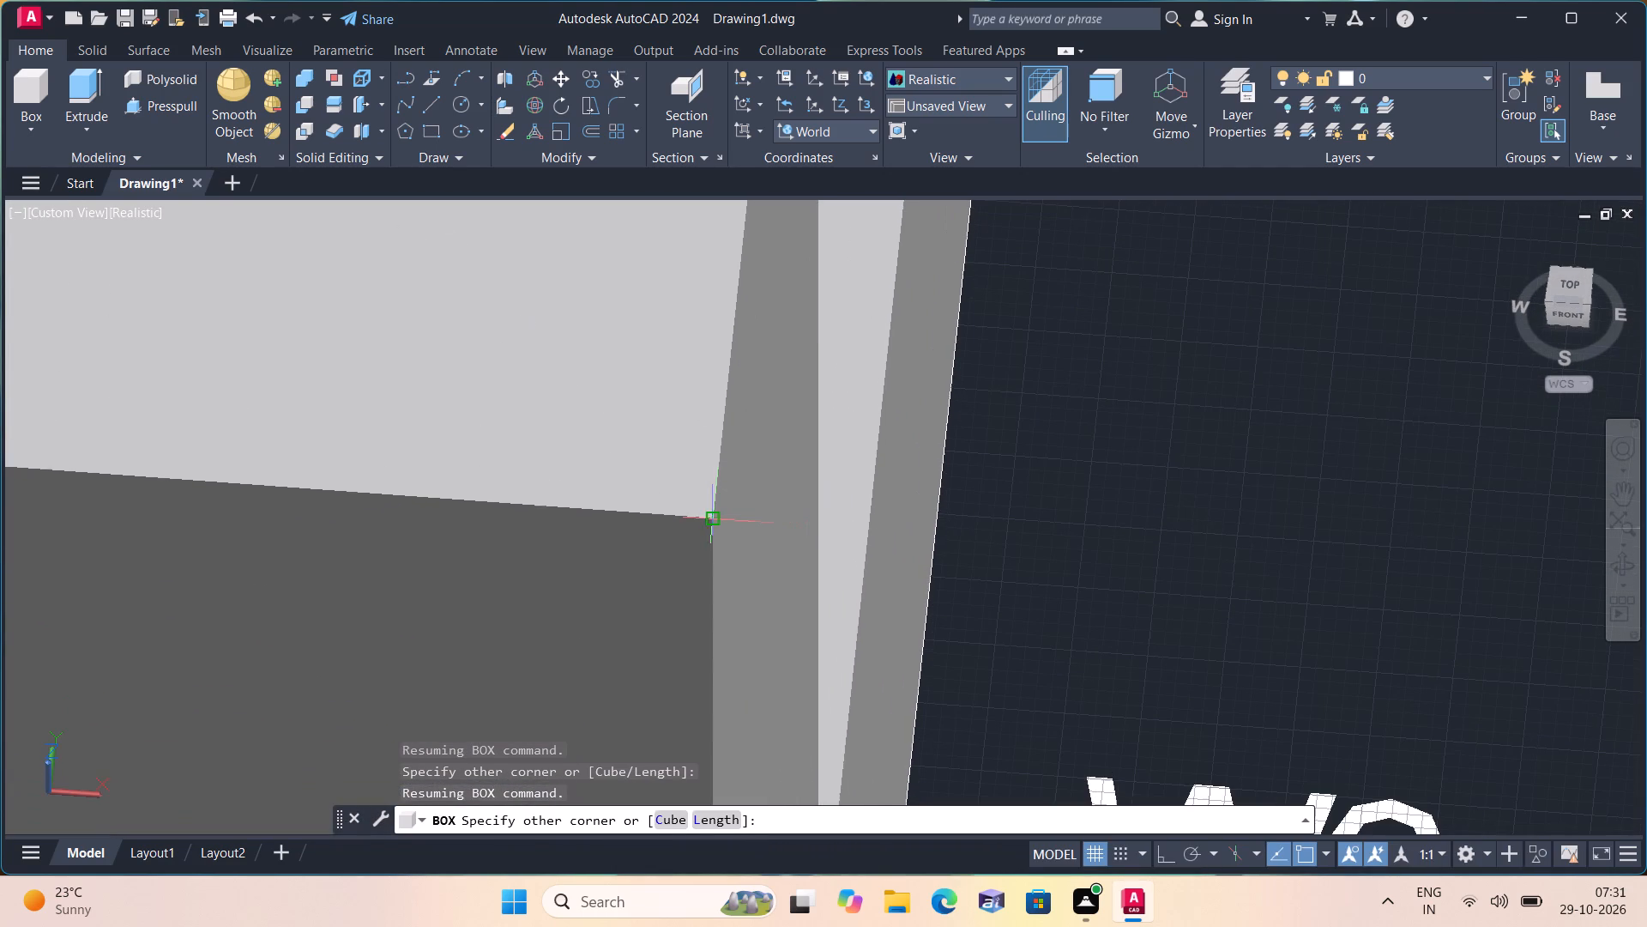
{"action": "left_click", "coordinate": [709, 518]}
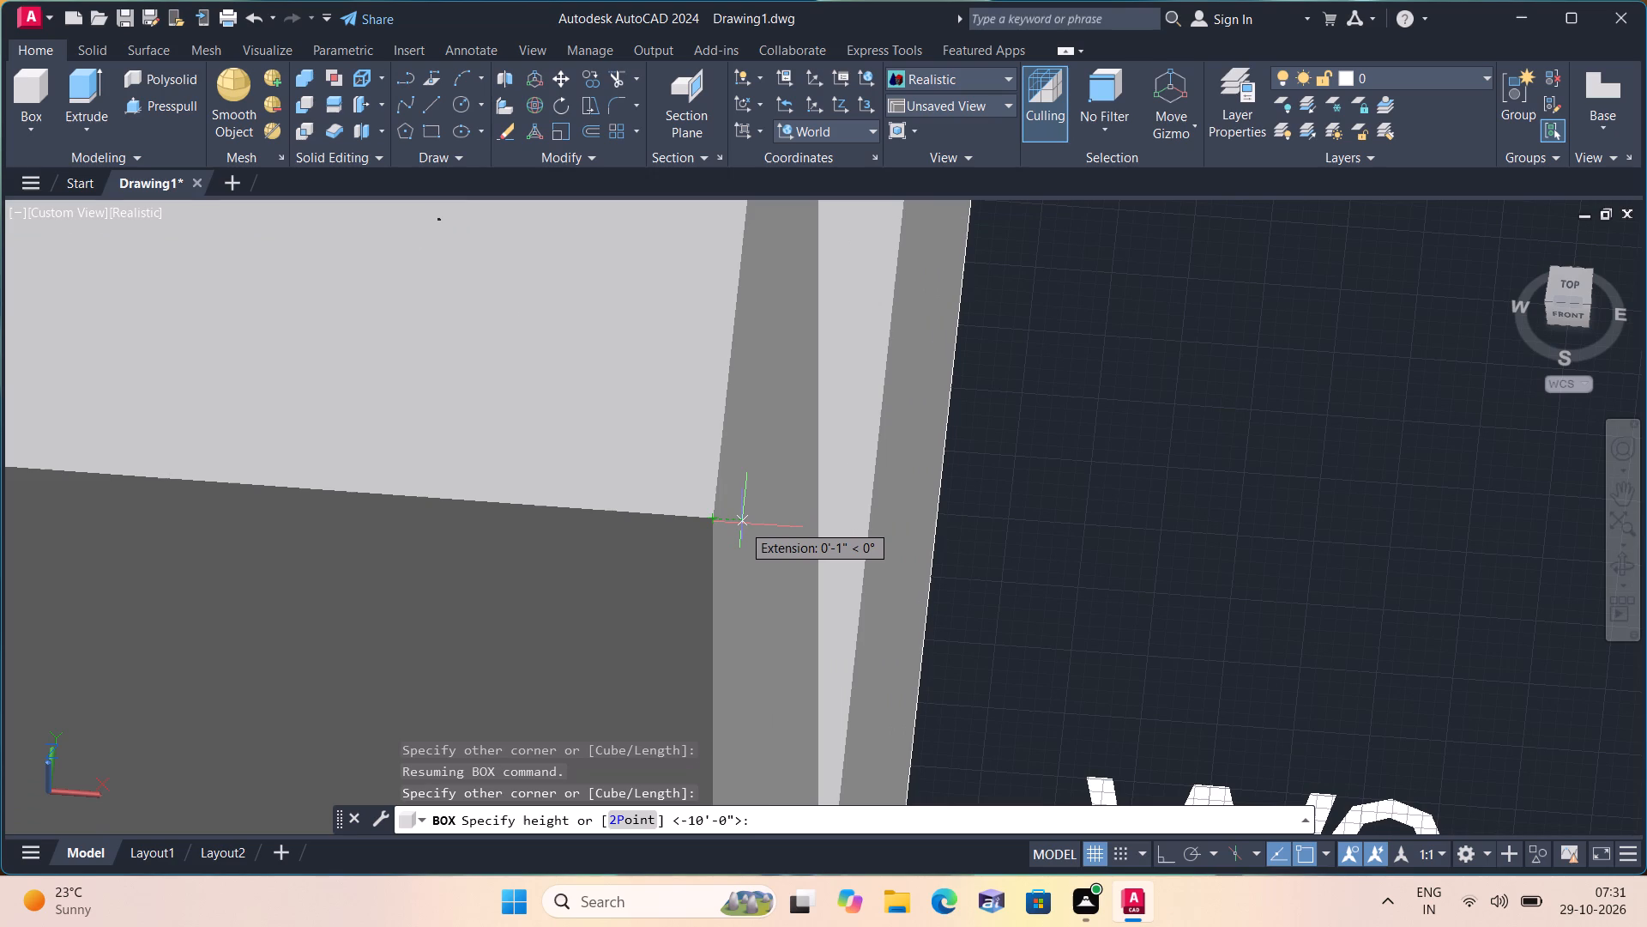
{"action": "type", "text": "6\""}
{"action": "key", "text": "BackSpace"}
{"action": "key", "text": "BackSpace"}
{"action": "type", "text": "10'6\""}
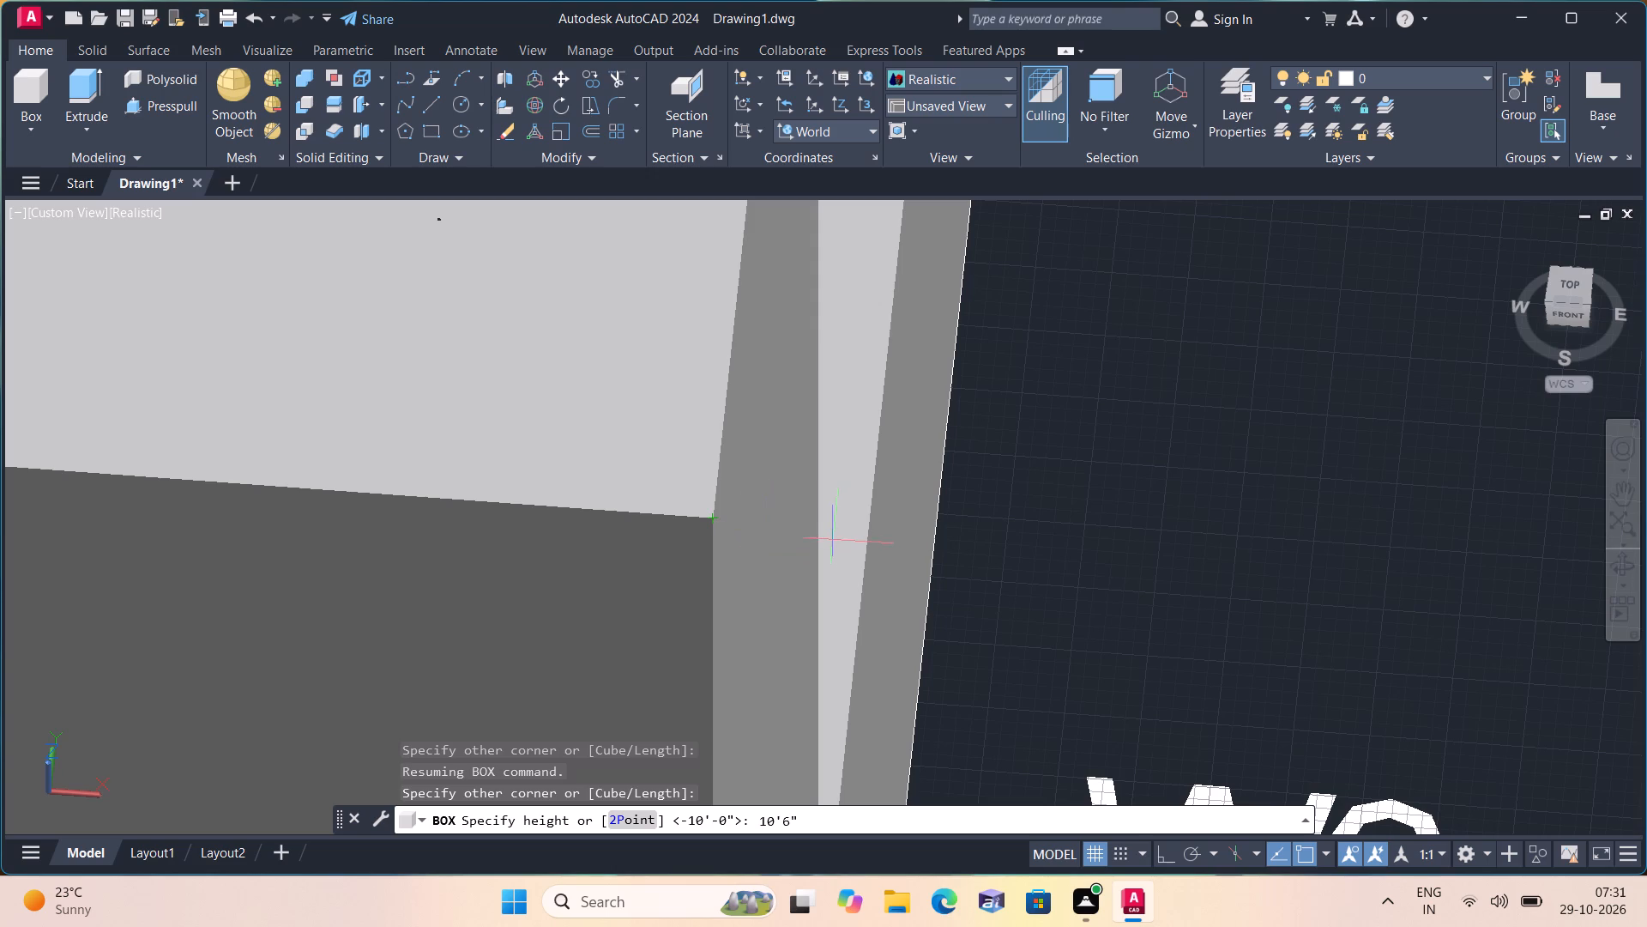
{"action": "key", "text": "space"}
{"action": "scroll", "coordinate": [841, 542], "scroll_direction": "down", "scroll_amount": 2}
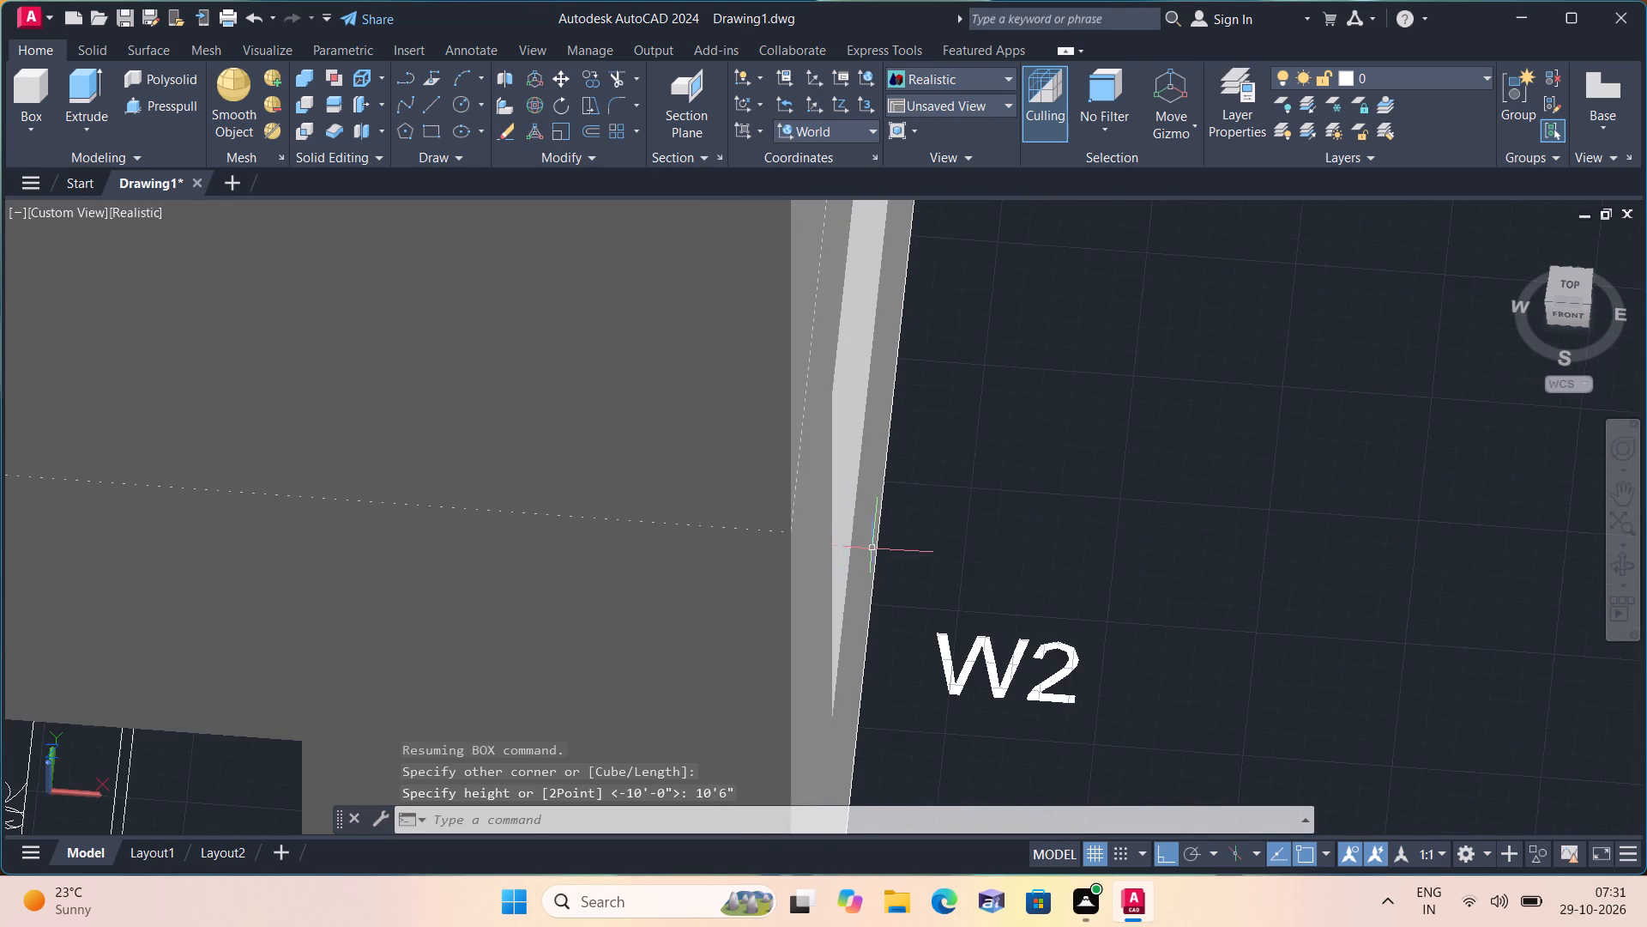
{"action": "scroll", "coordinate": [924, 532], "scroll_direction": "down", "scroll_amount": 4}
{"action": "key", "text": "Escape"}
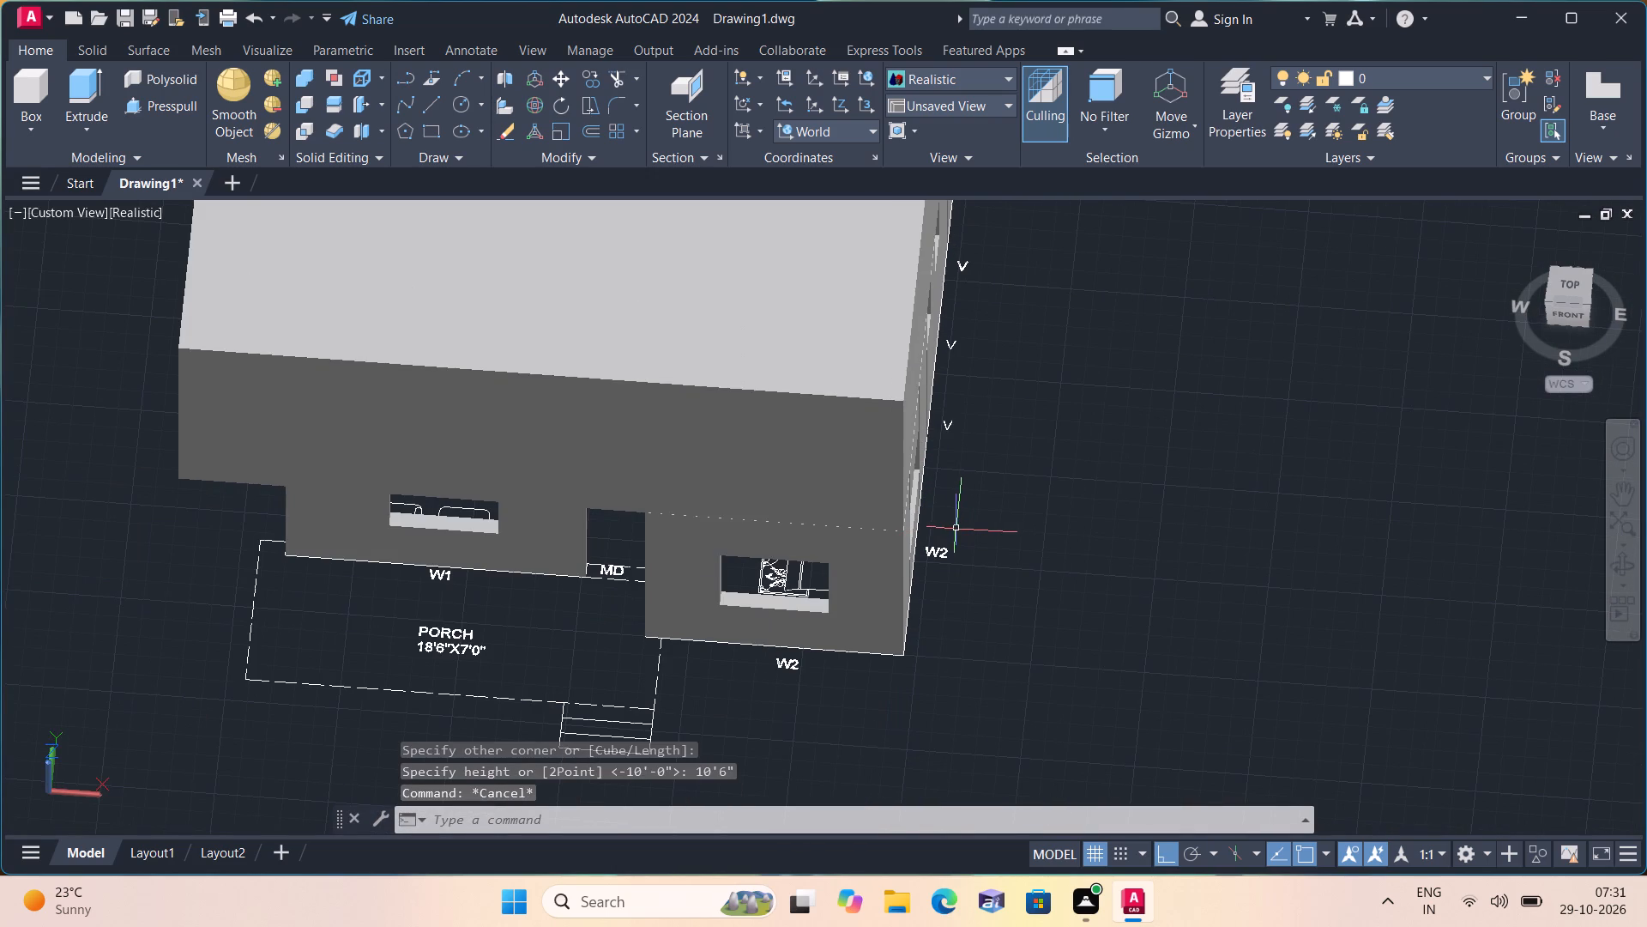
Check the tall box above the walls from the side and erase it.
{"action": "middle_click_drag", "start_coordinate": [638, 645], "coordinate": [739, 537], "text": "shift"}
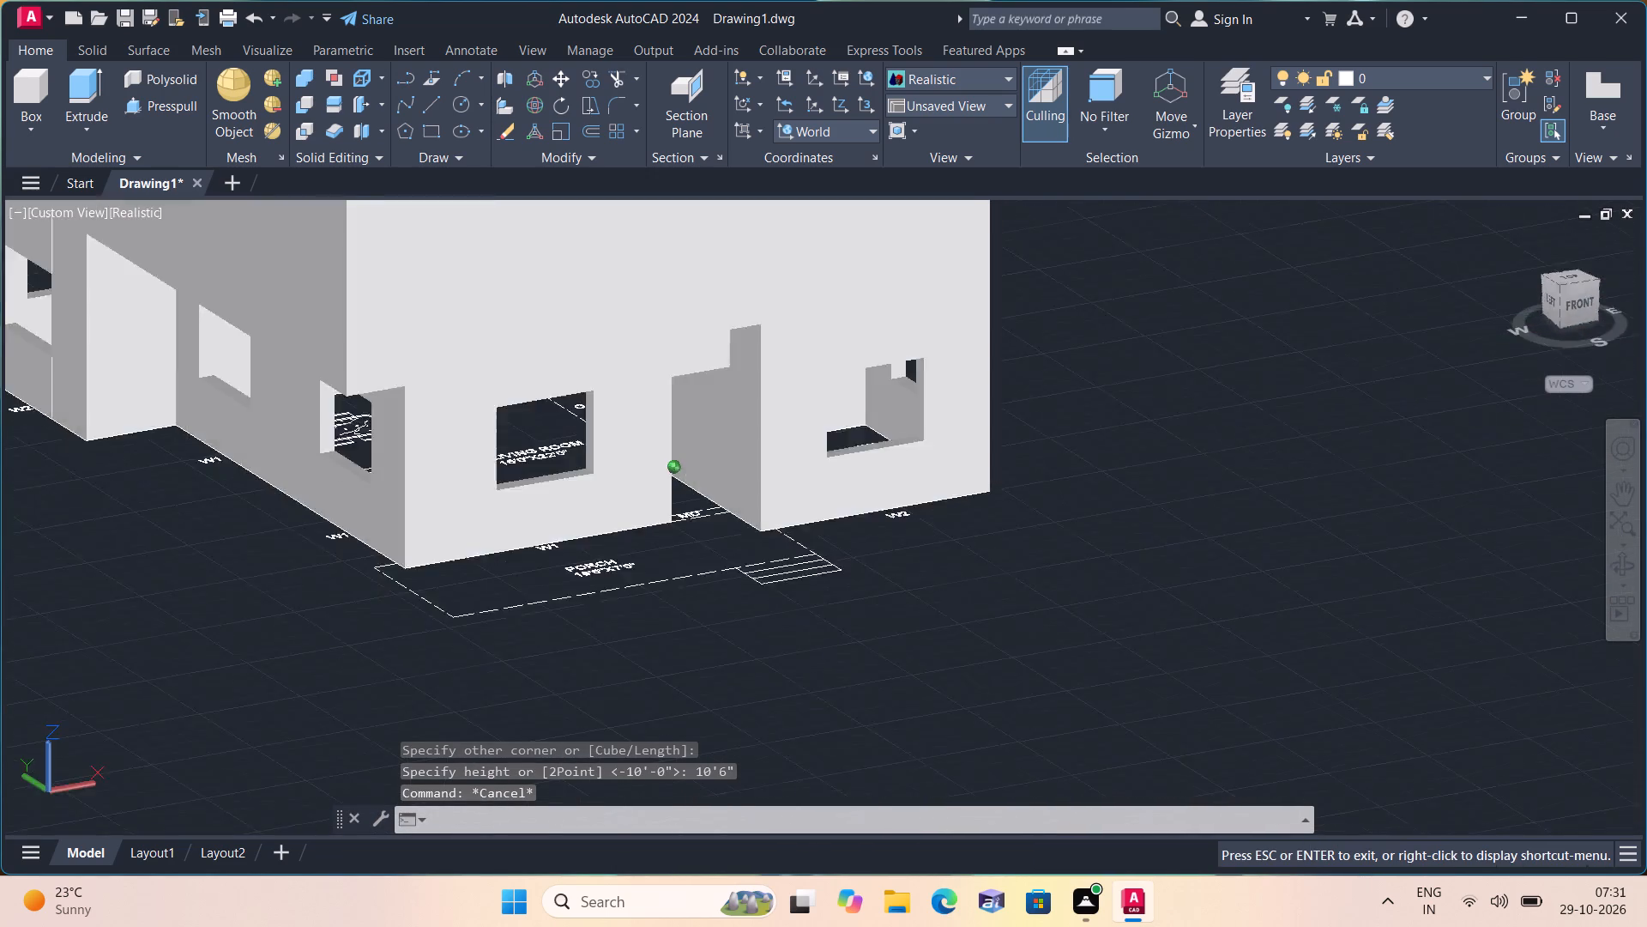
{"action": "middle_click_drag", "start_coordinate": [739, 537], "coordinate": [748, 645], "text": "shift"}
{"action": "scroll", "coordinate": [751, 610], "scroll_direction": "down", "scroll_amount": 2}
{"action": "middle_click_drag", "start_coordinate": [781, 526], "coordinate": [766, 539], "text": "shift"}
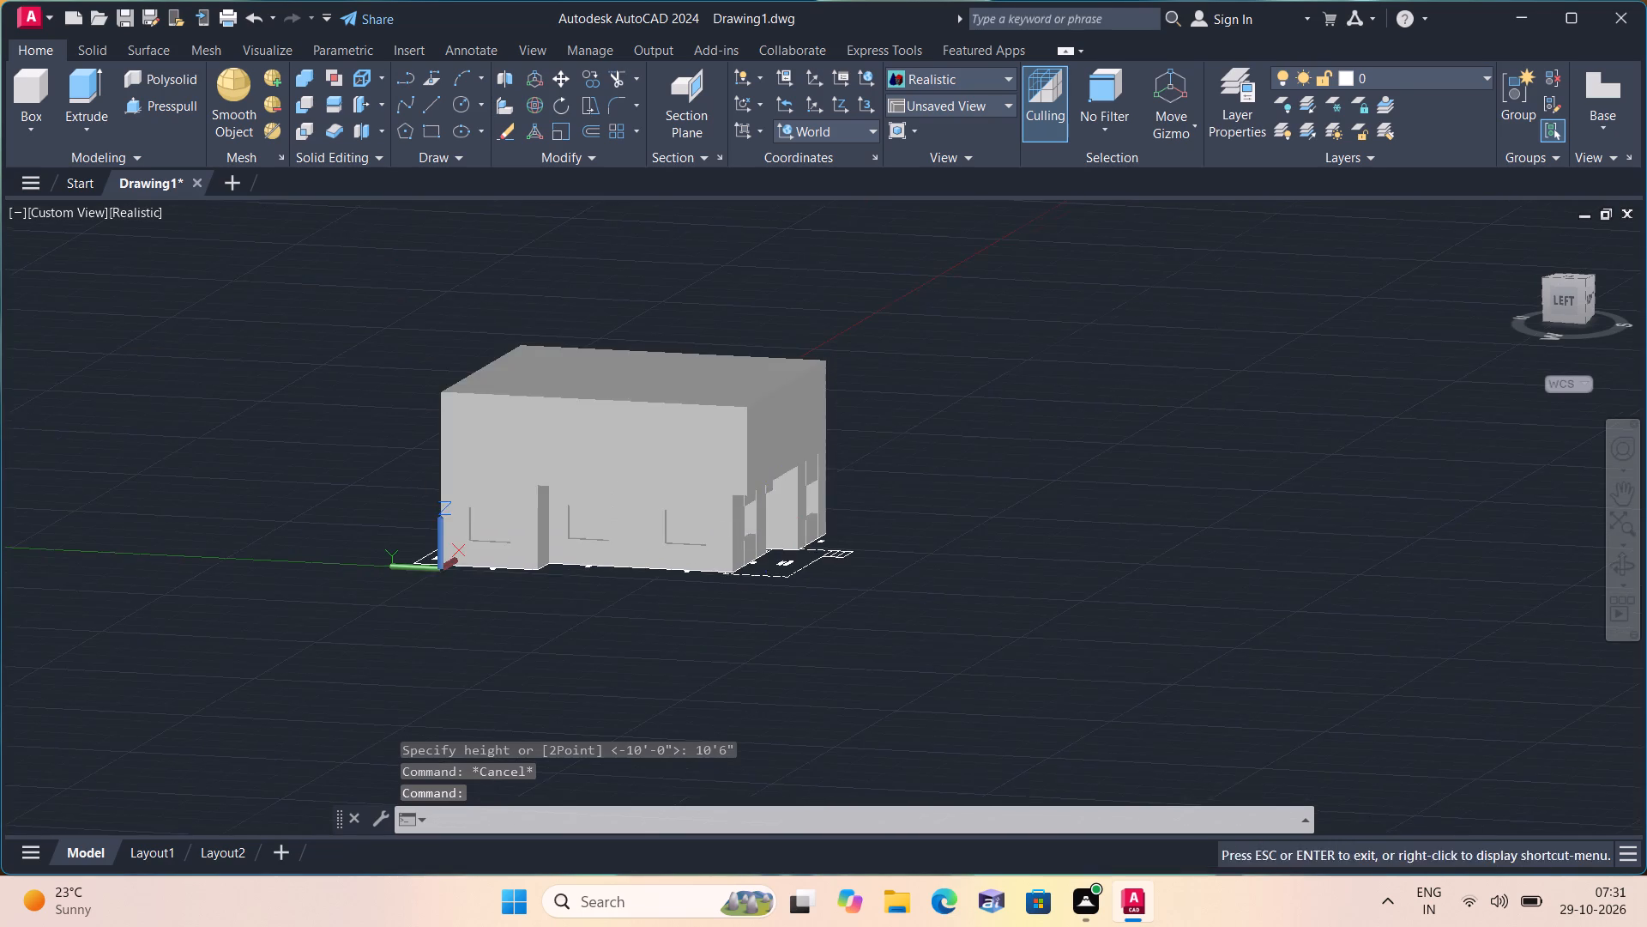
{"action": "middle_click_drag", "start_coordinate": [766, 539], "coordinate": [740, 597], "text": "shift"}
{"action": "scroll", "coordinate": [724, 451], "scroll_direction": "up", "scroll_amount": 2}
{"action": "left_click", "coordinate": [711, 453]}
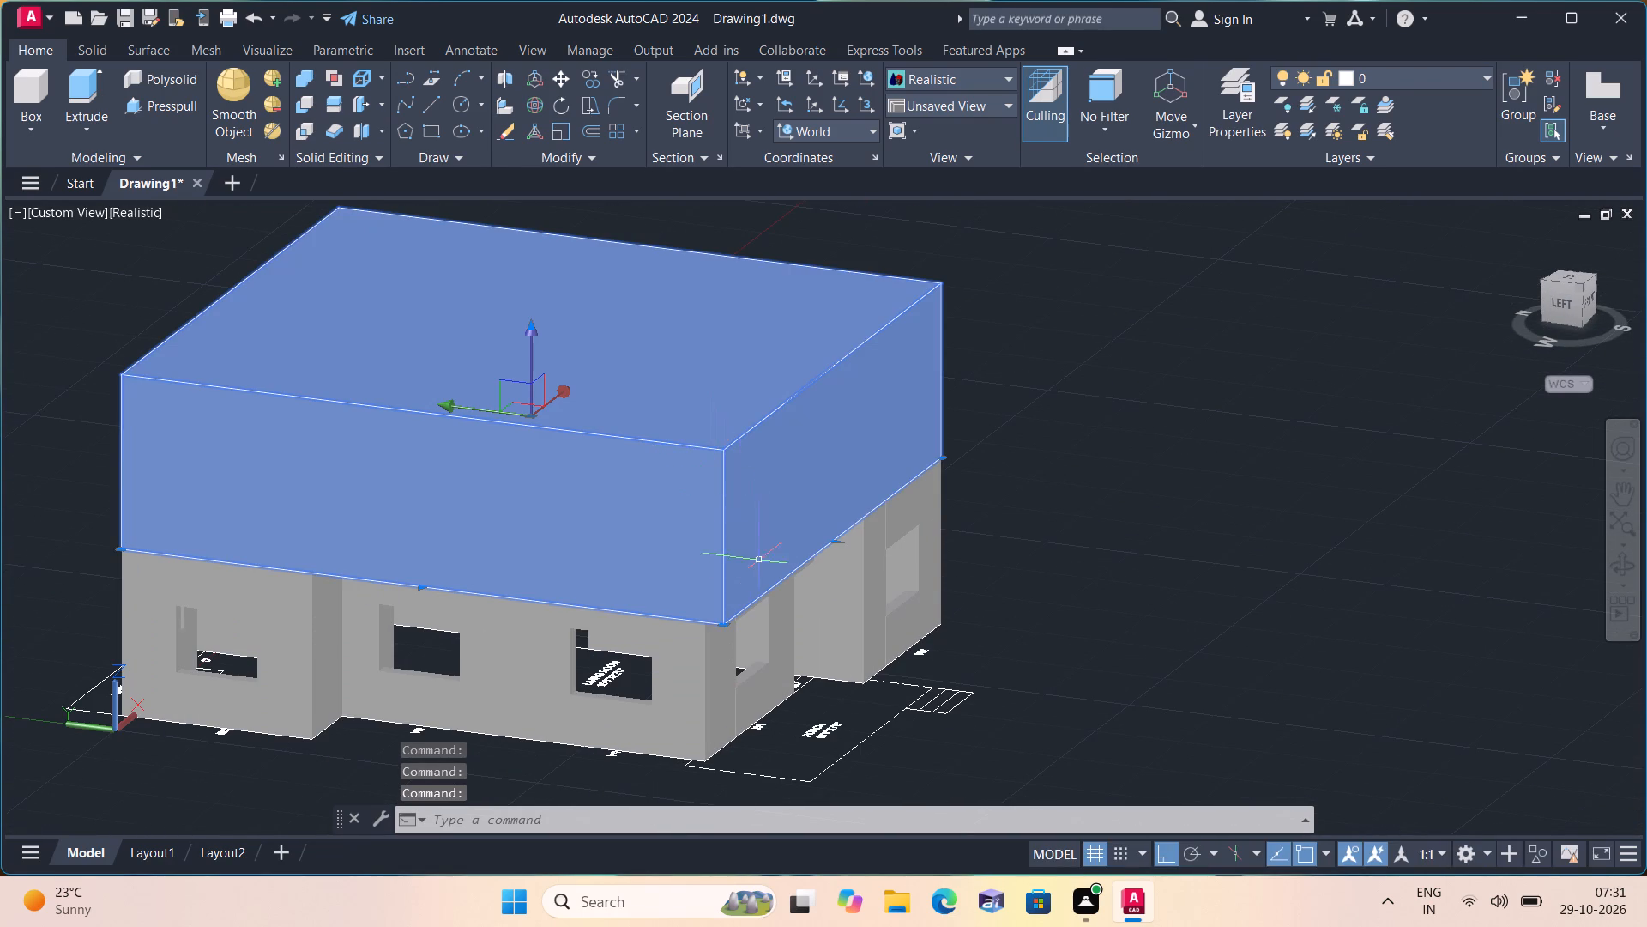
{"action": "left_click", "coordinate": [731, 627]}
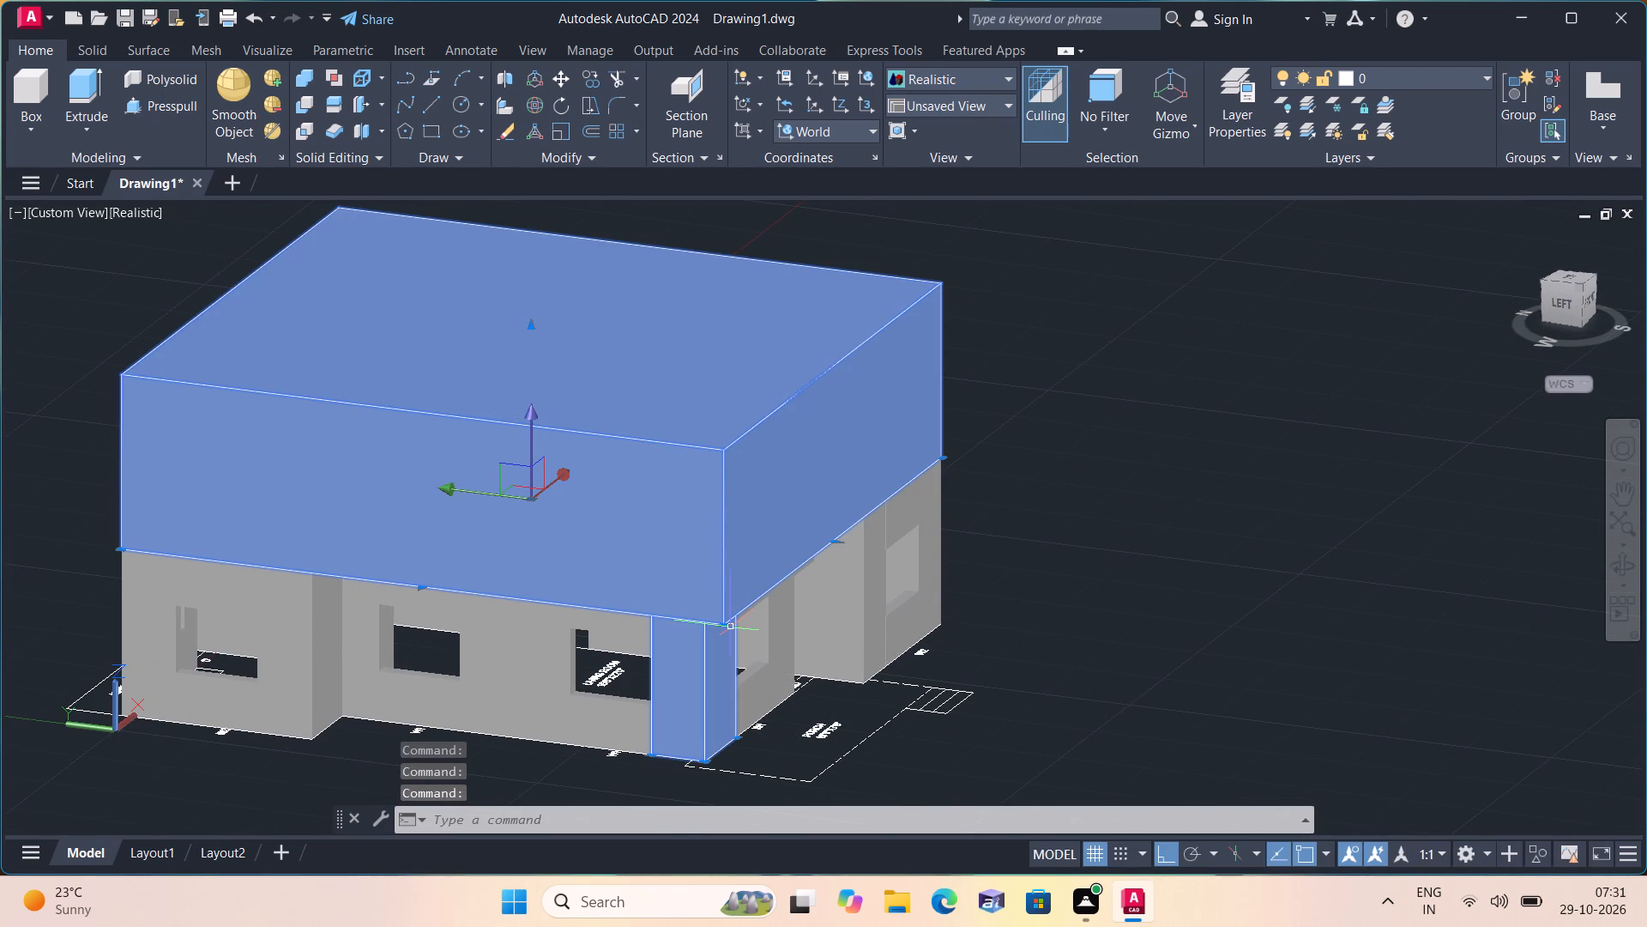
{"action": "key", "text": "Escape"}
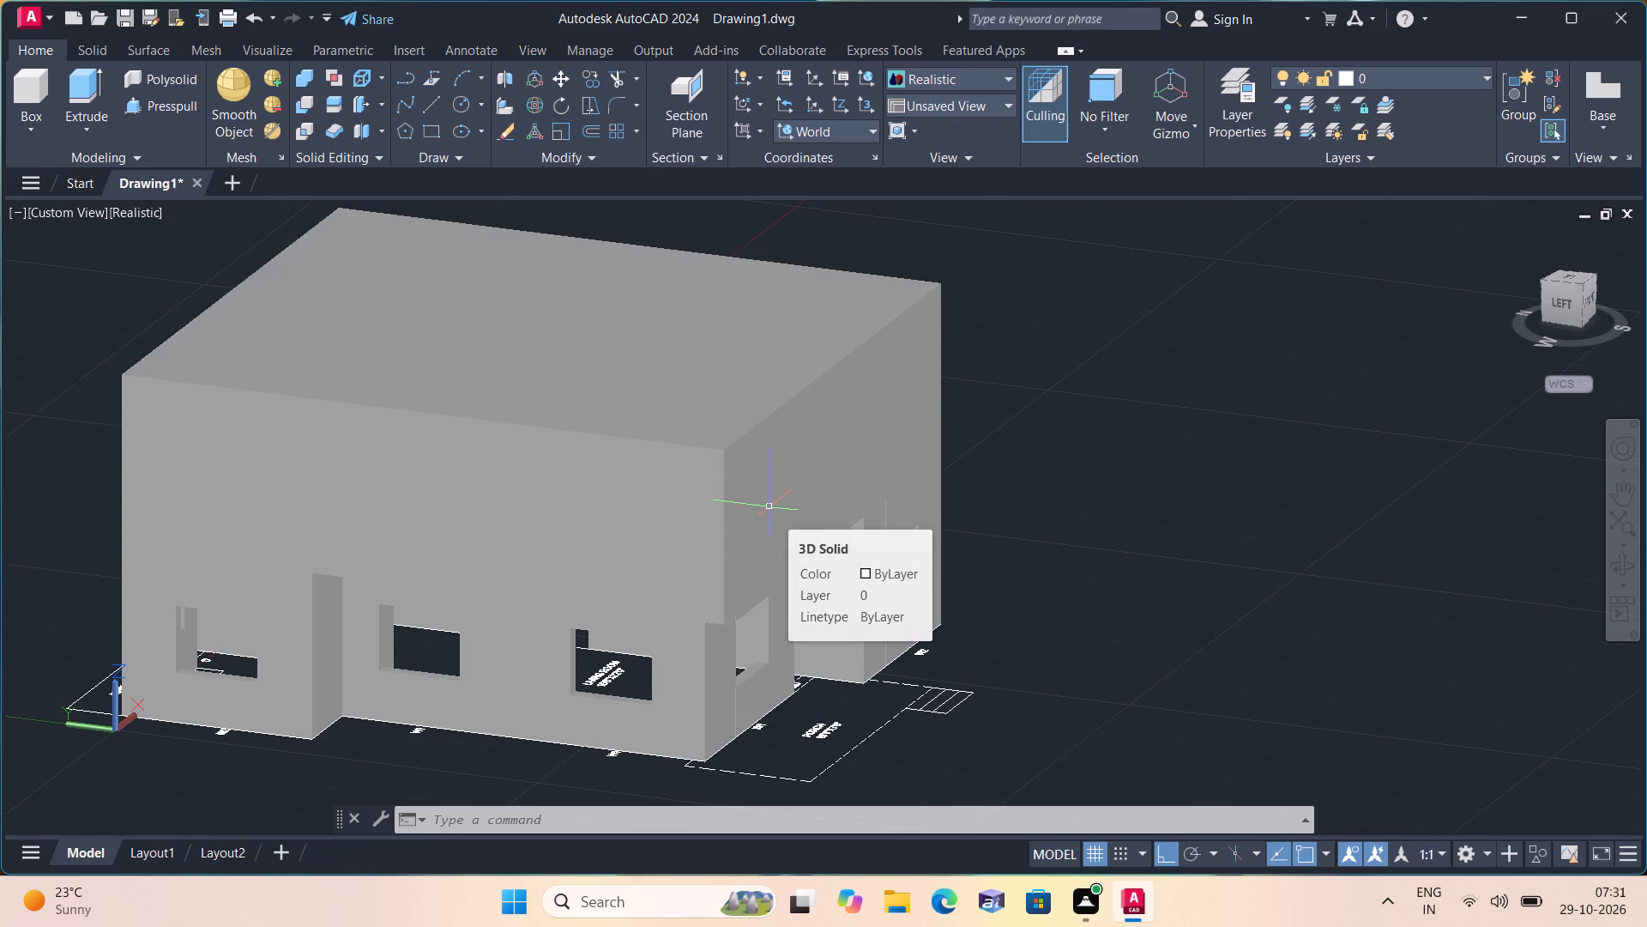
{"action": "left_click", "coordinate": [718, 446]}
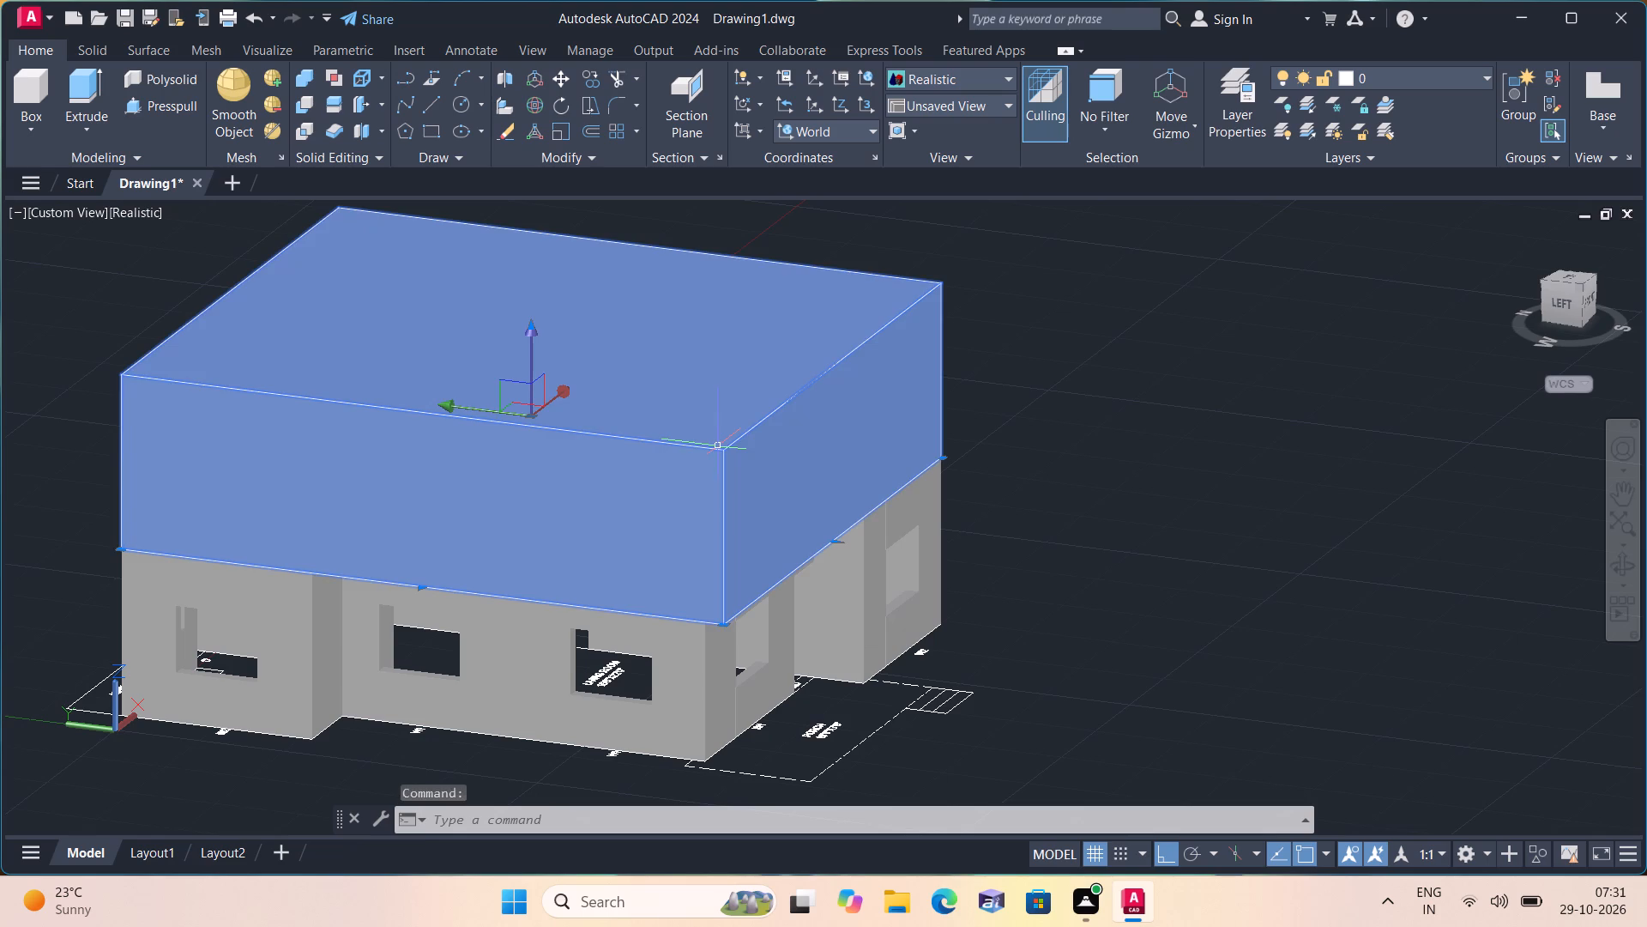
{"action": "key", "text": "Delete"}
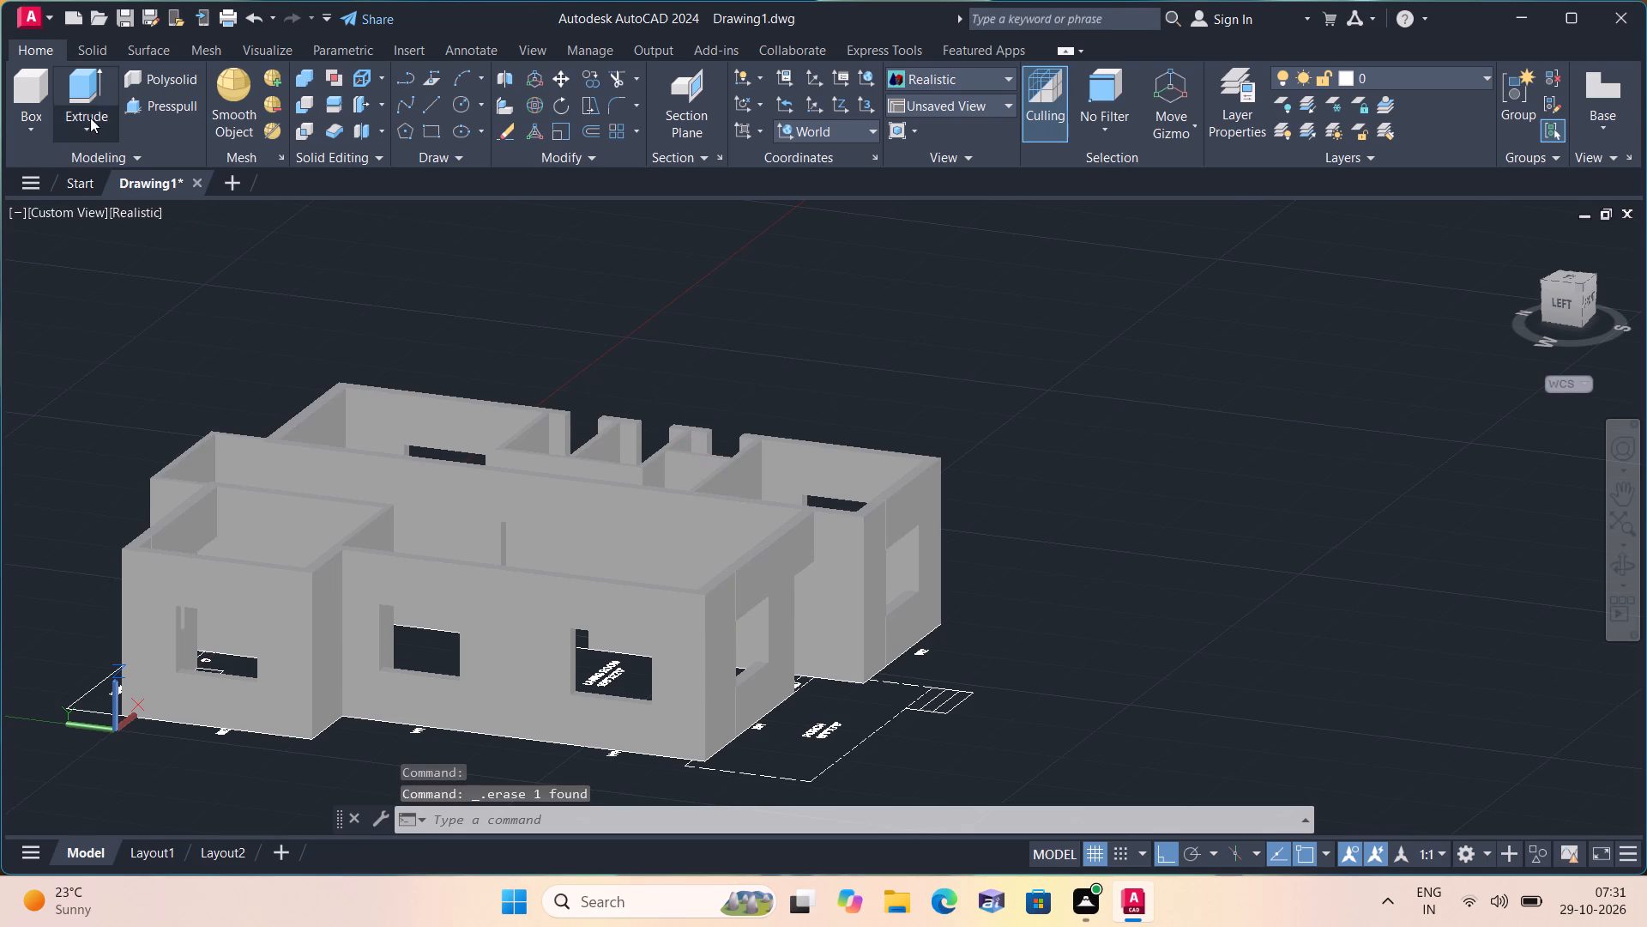
Draw a 6" high roof box on the wall tops from the kitchen's outer corner by the washing place to the porch-side bedroom's outer corner near W2.
{"action": "left_click", "coordinate": [26, 128]}
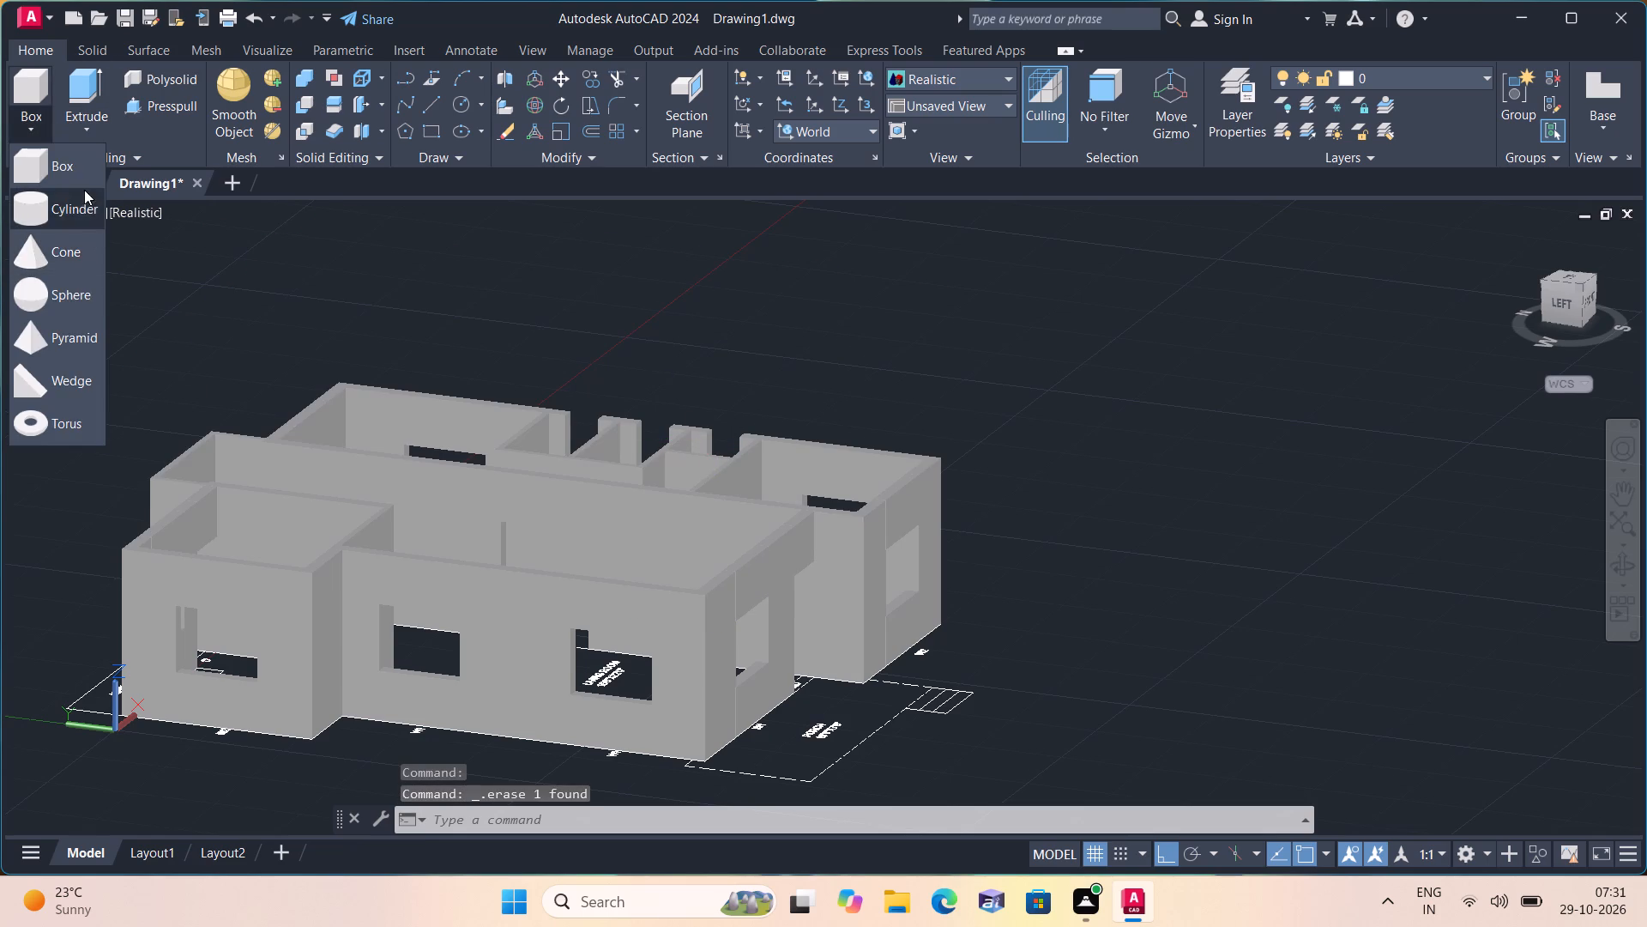
{"action": "left_click", "coordinate": [69, 169]}
{"action": "middle_click_drag", "start_coordinate": [521, 512], "coordinate": [480, 582], "text": "shift"}
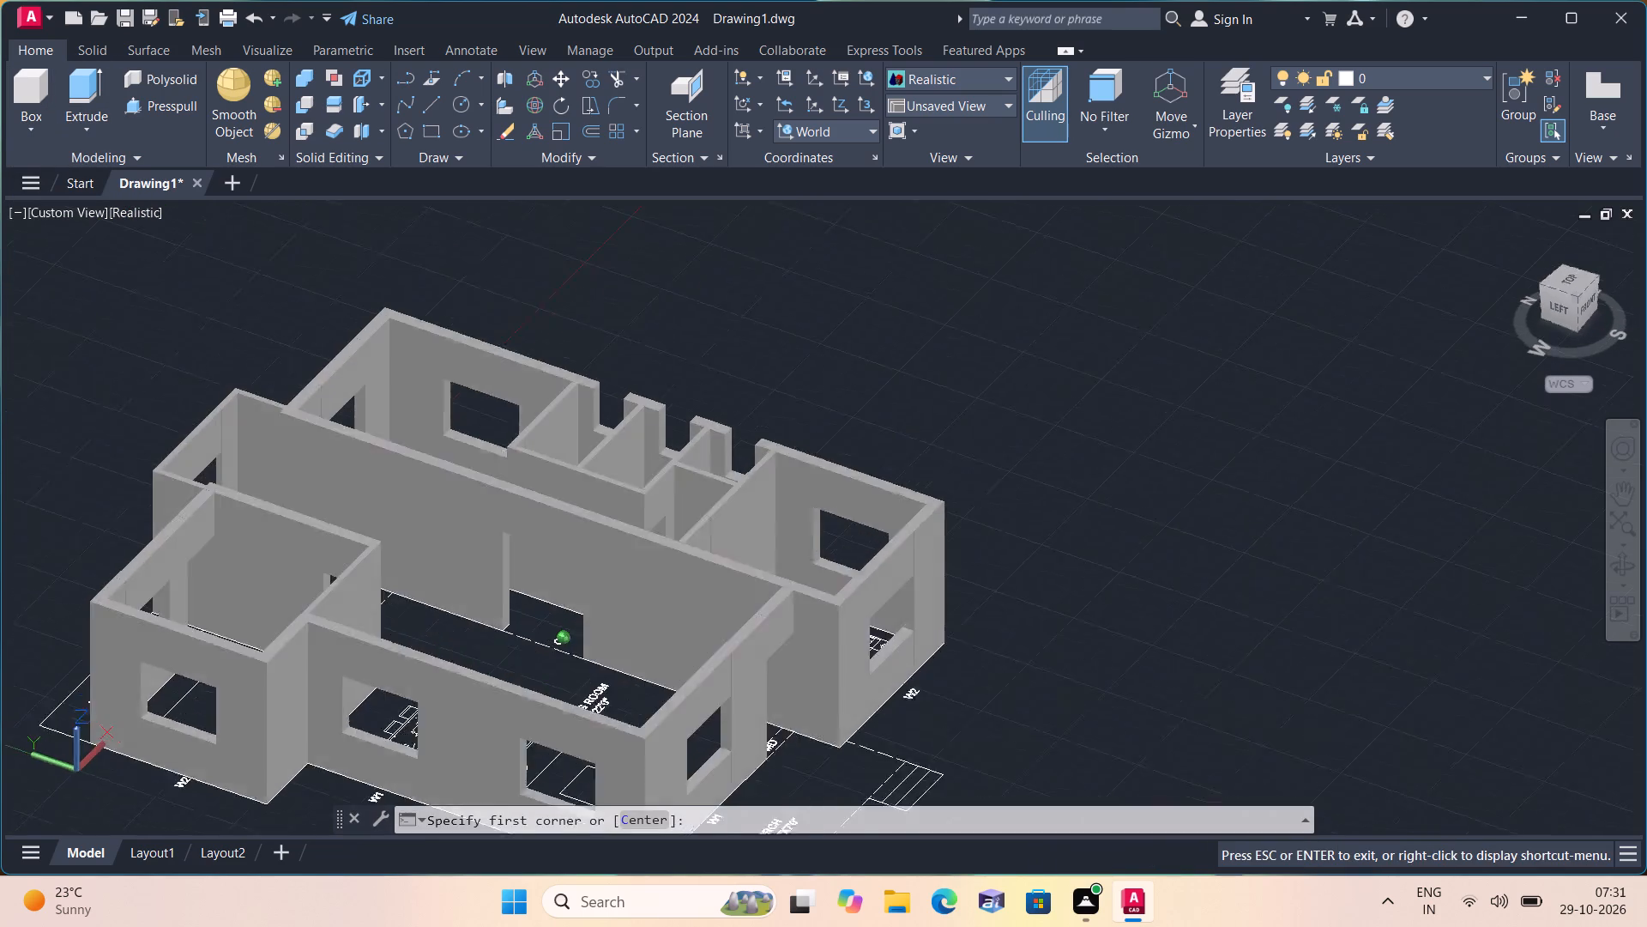
{"action": "middle_click_drag", "start_coordinate": [480, 582], "coordinate": [406, 678], "text": "shift"}
{"action": "scroll", "coordinate": [176, 477], "scroll_direction": "up", "scroll_amount": 2}
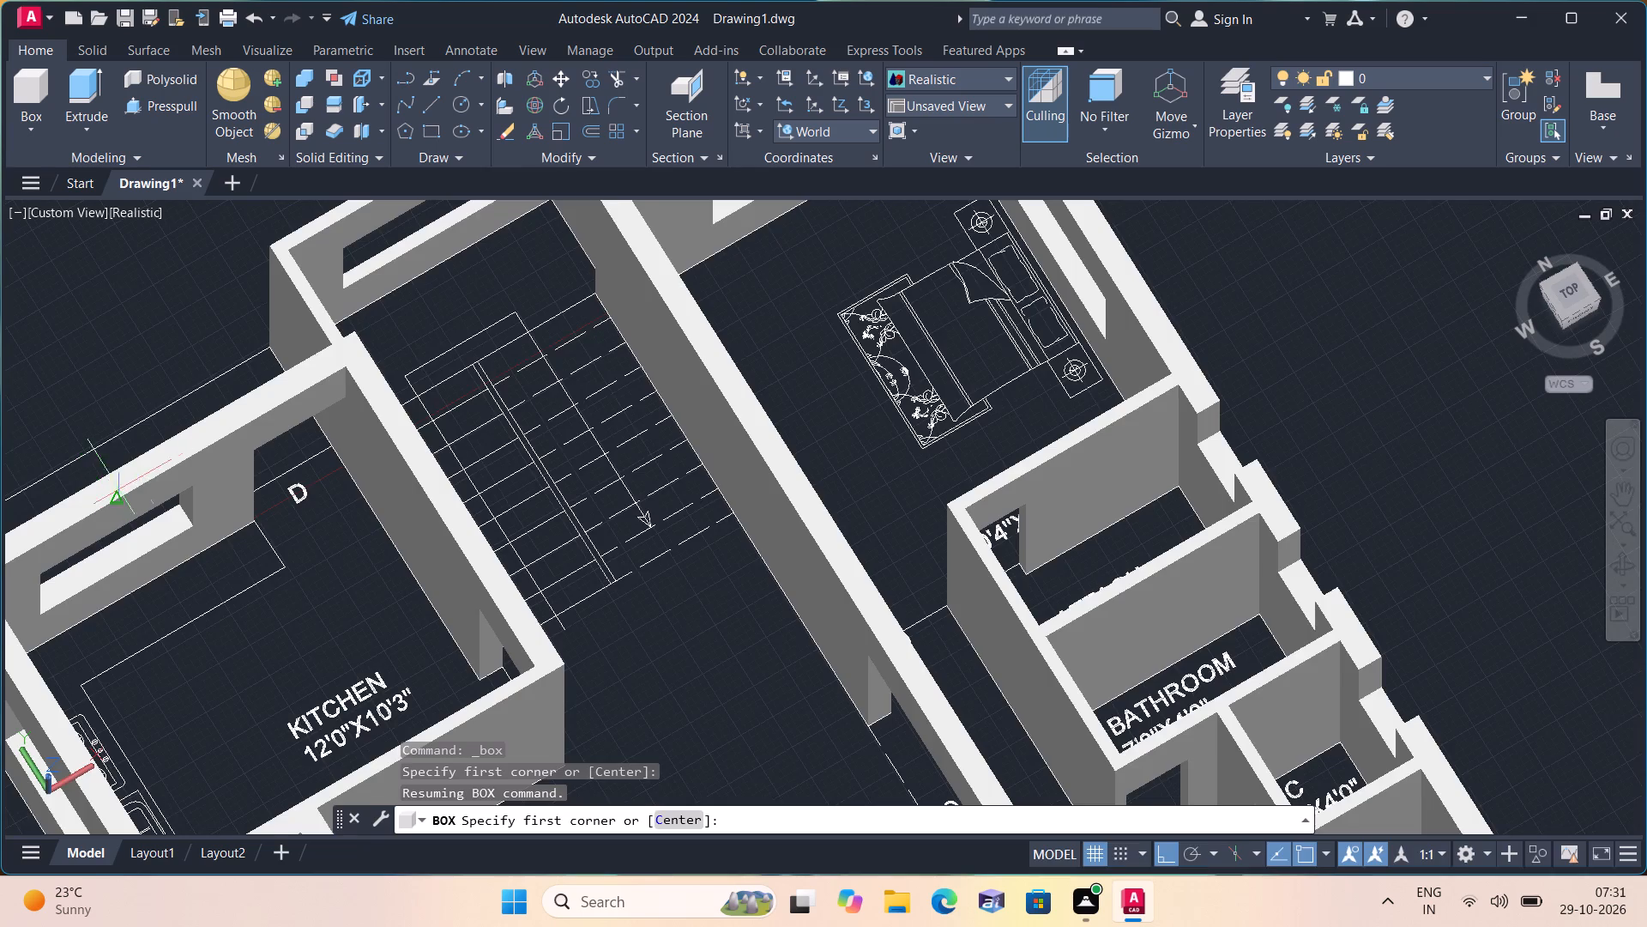
{"action": "scroll", "coordinate": [143, 471], "scroll_direction": "down", "scroll_amount": 1}
{"action": "middle_click_drag", "start_coordinate": [143, 471], "coordinate": [279, 383]}
{"action": "scroll", "coordinate": [121, 440], "scroll_direction": "up", "scroll_amount": 2}
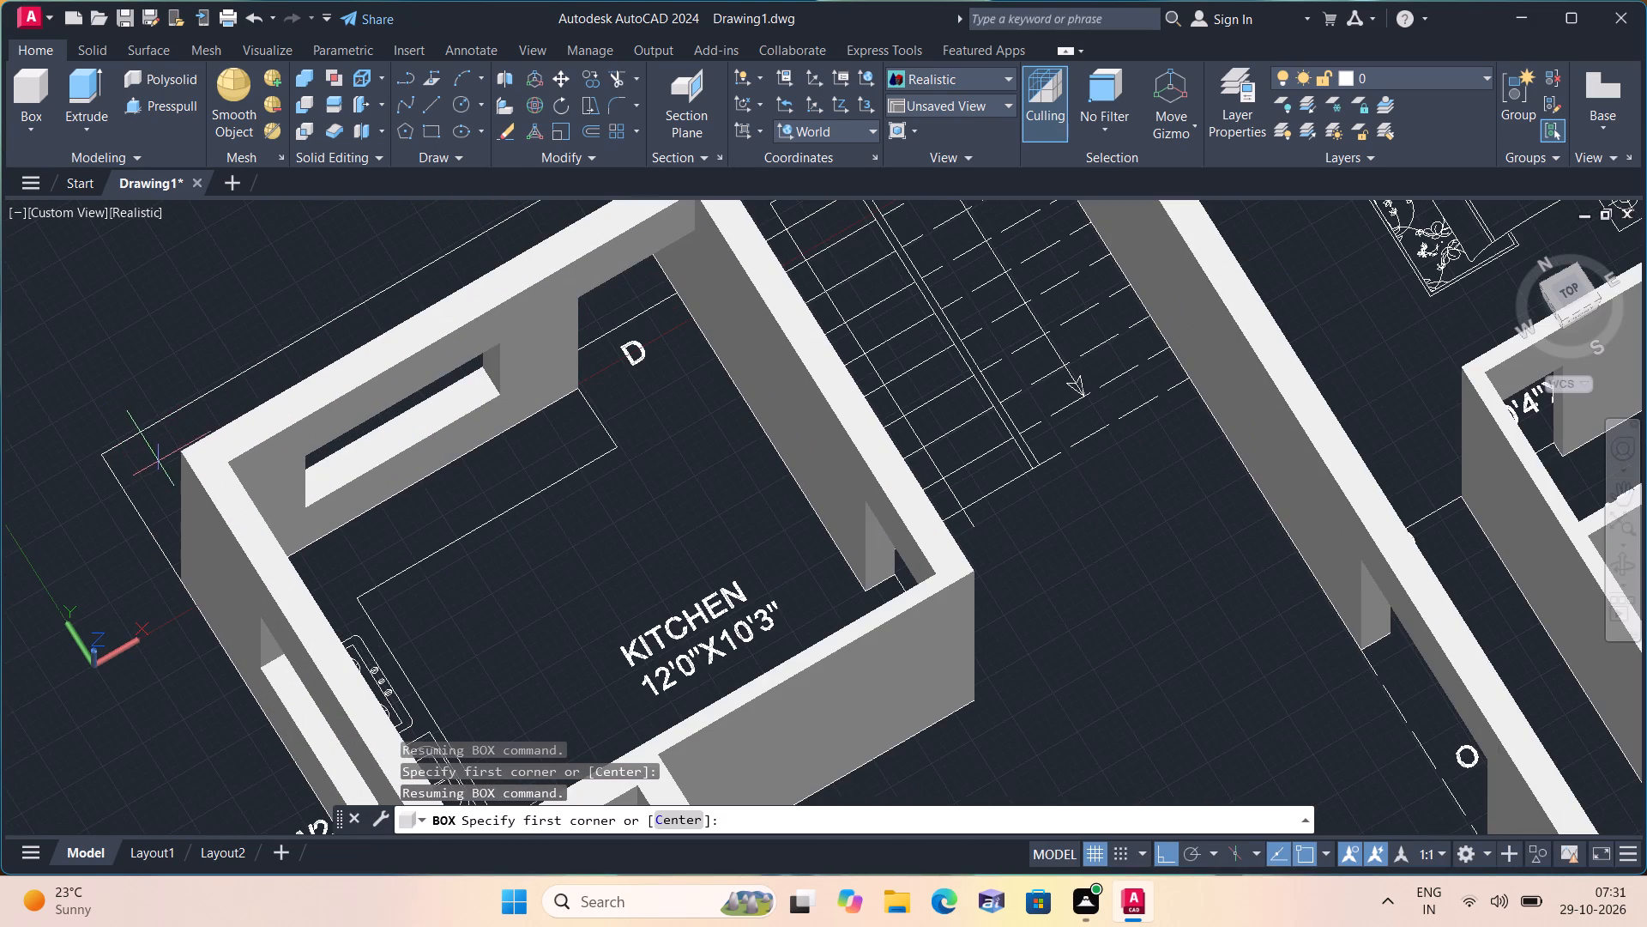
{"action": "left_click", "coordinate": [188, 456]}
{"action": "scroll", "coordinate": [559, 563], "scroll_direction": "down", "scroll_amount": 2}
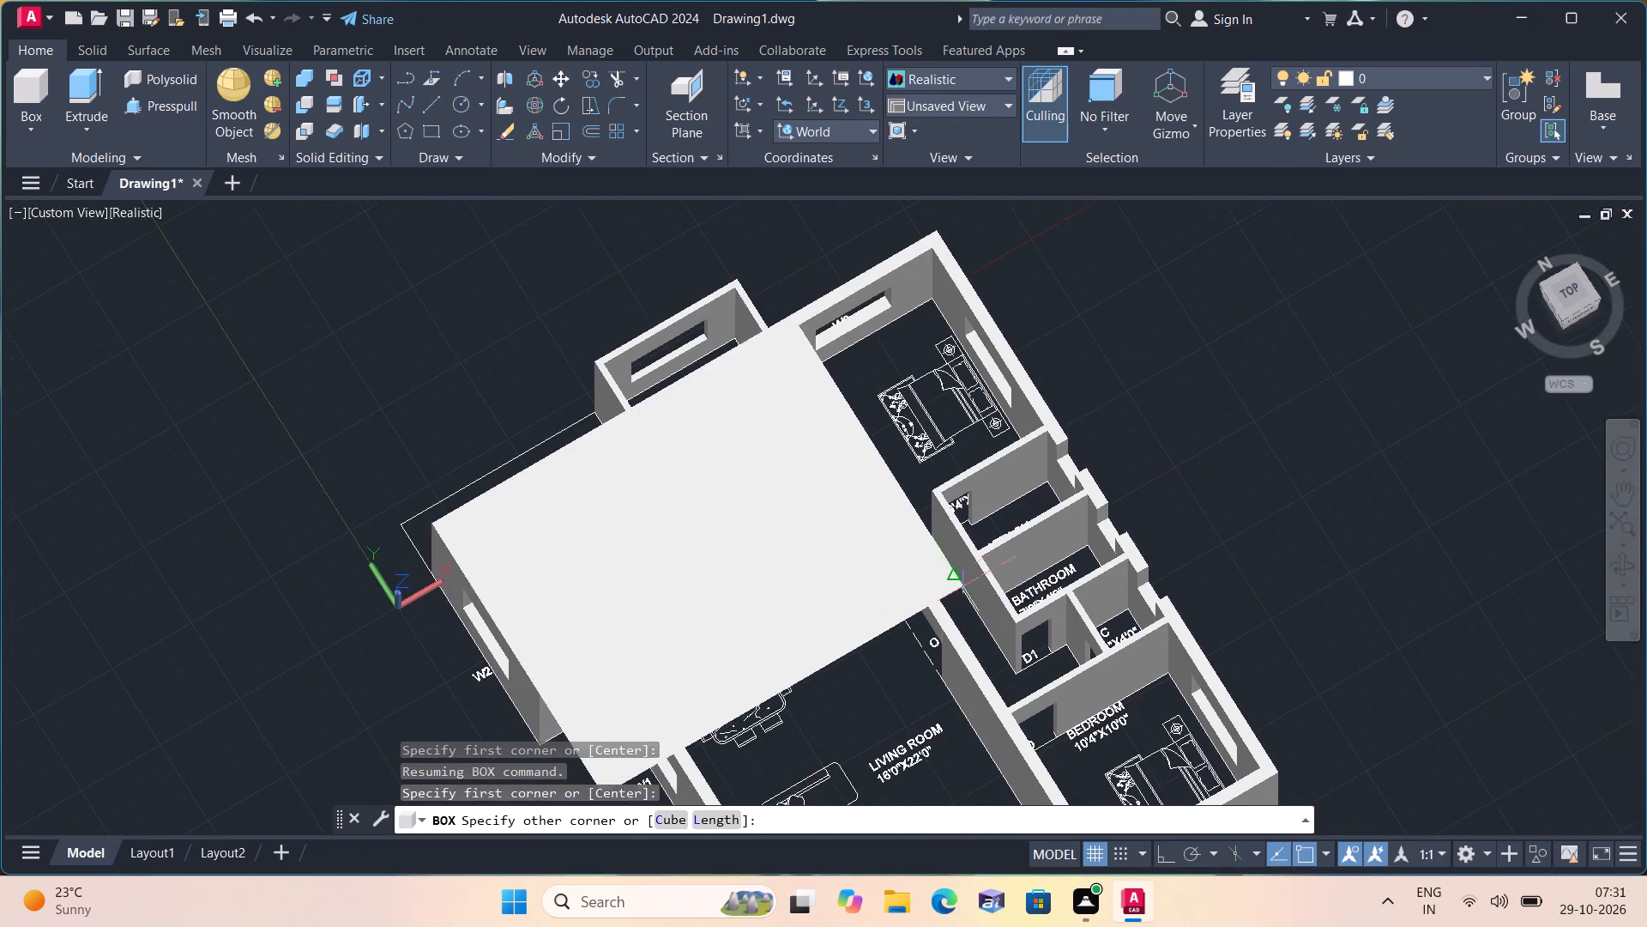
{"action": "middle_click_drag", "start_coordinate": [963, 586], "coordinate": [536, 342]}
{"action": "scroll", "coordinate": [538, 346], "scroll_direction": "down", "scroll_amount": 1}
{"action": "scroll", "coordinate": [767, 478], "scroll_direction": "up", "scroll_amount": 2}
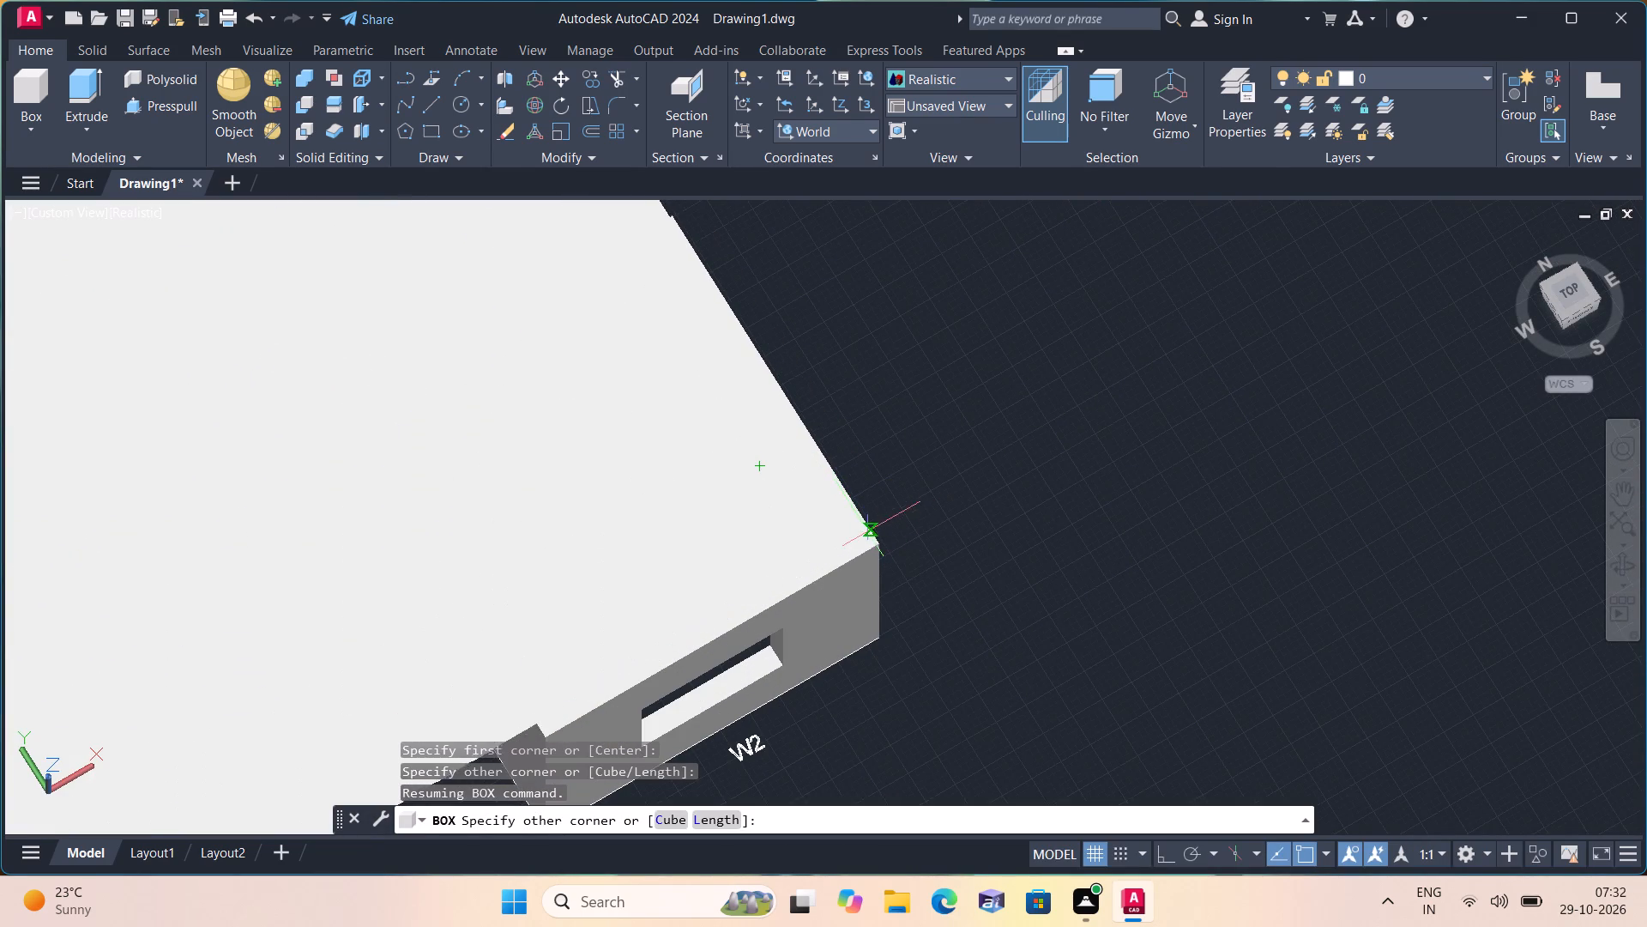
{"action": "scroll", "coordinate": [879, 542], "scroll_direction": "up", "scroll_amount": 2}
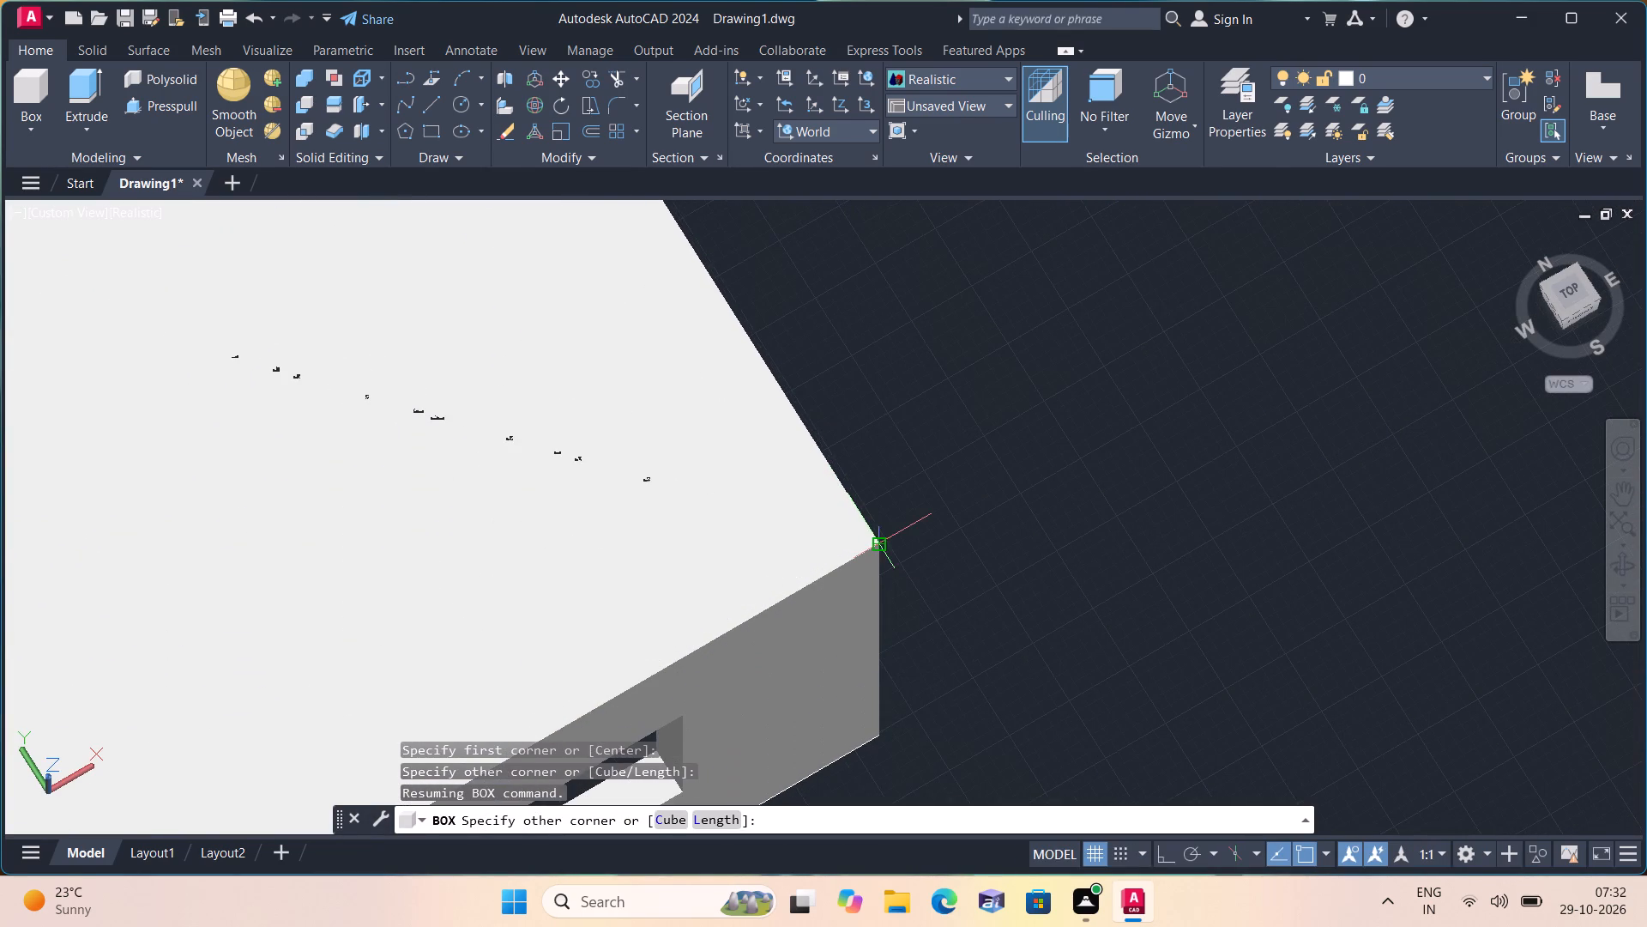
{"action": "left_click", "coordinate": [879, 542]}
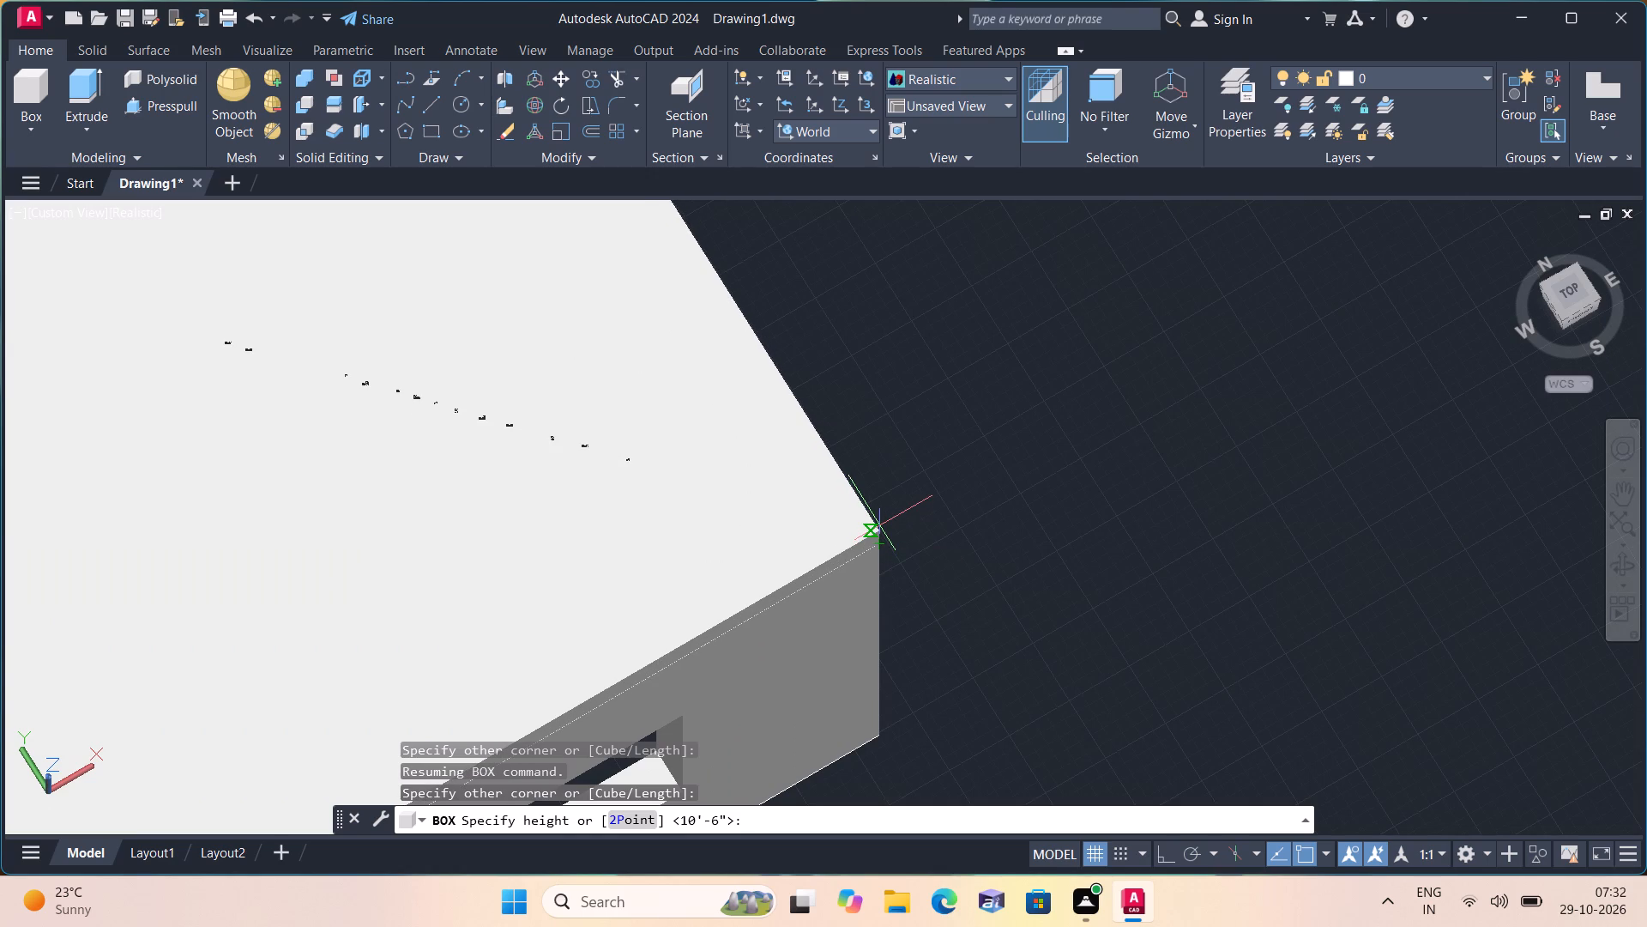
{"action": "type", "text": "6\""}
{"action": "key", "text": "space"}
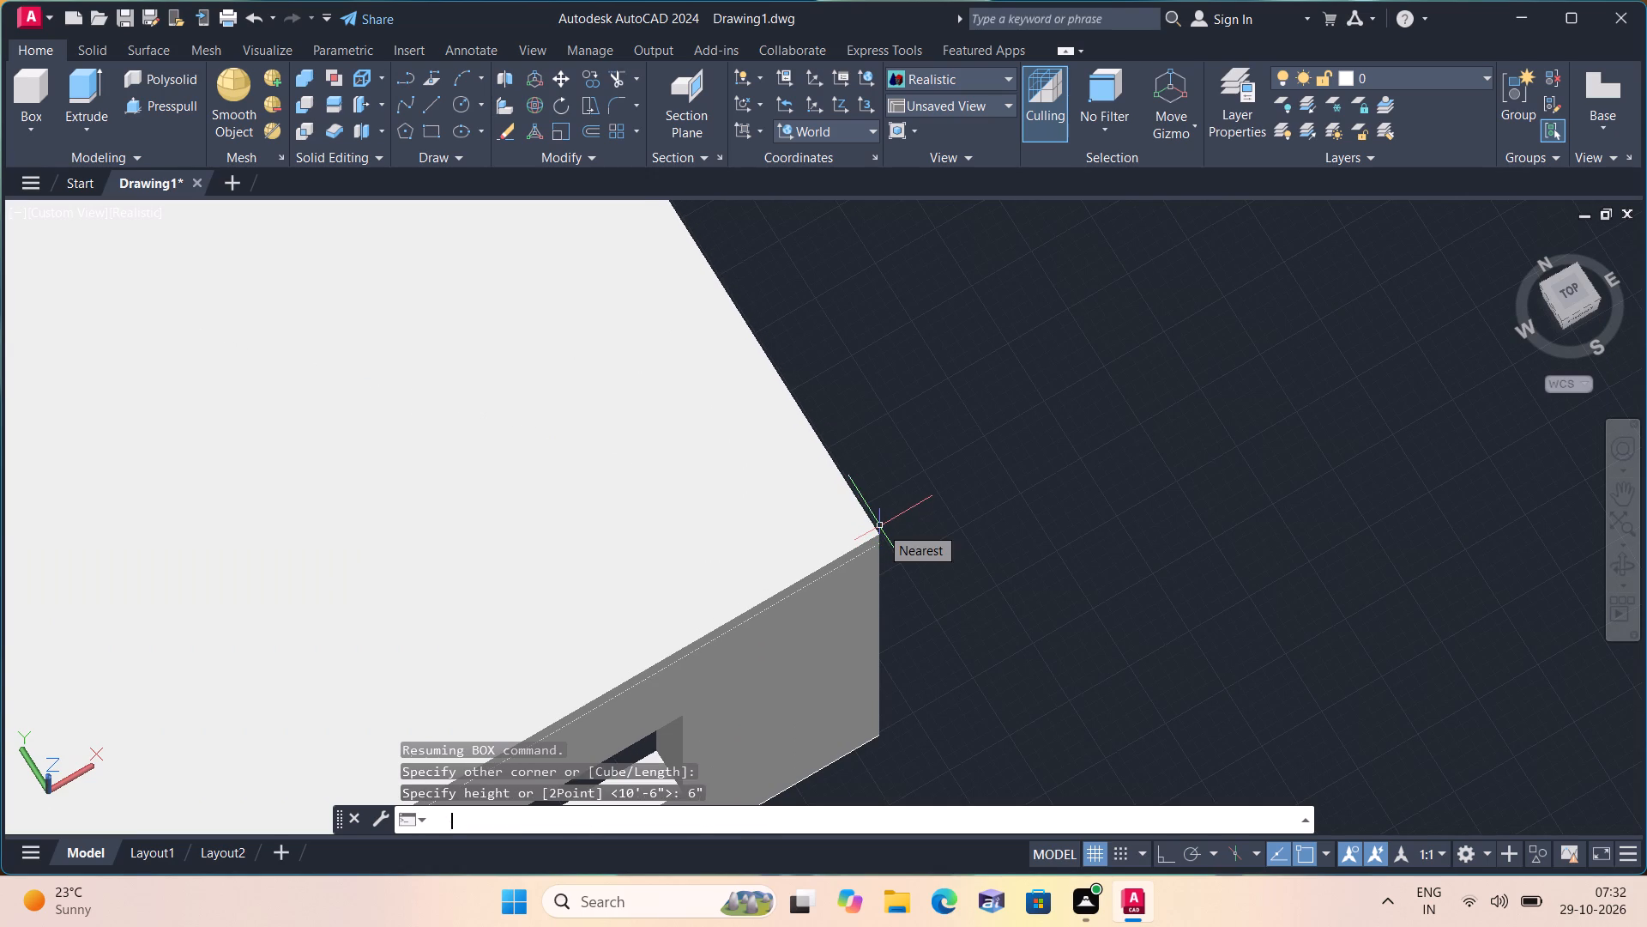
{"action": "key", "text": "Escape"}
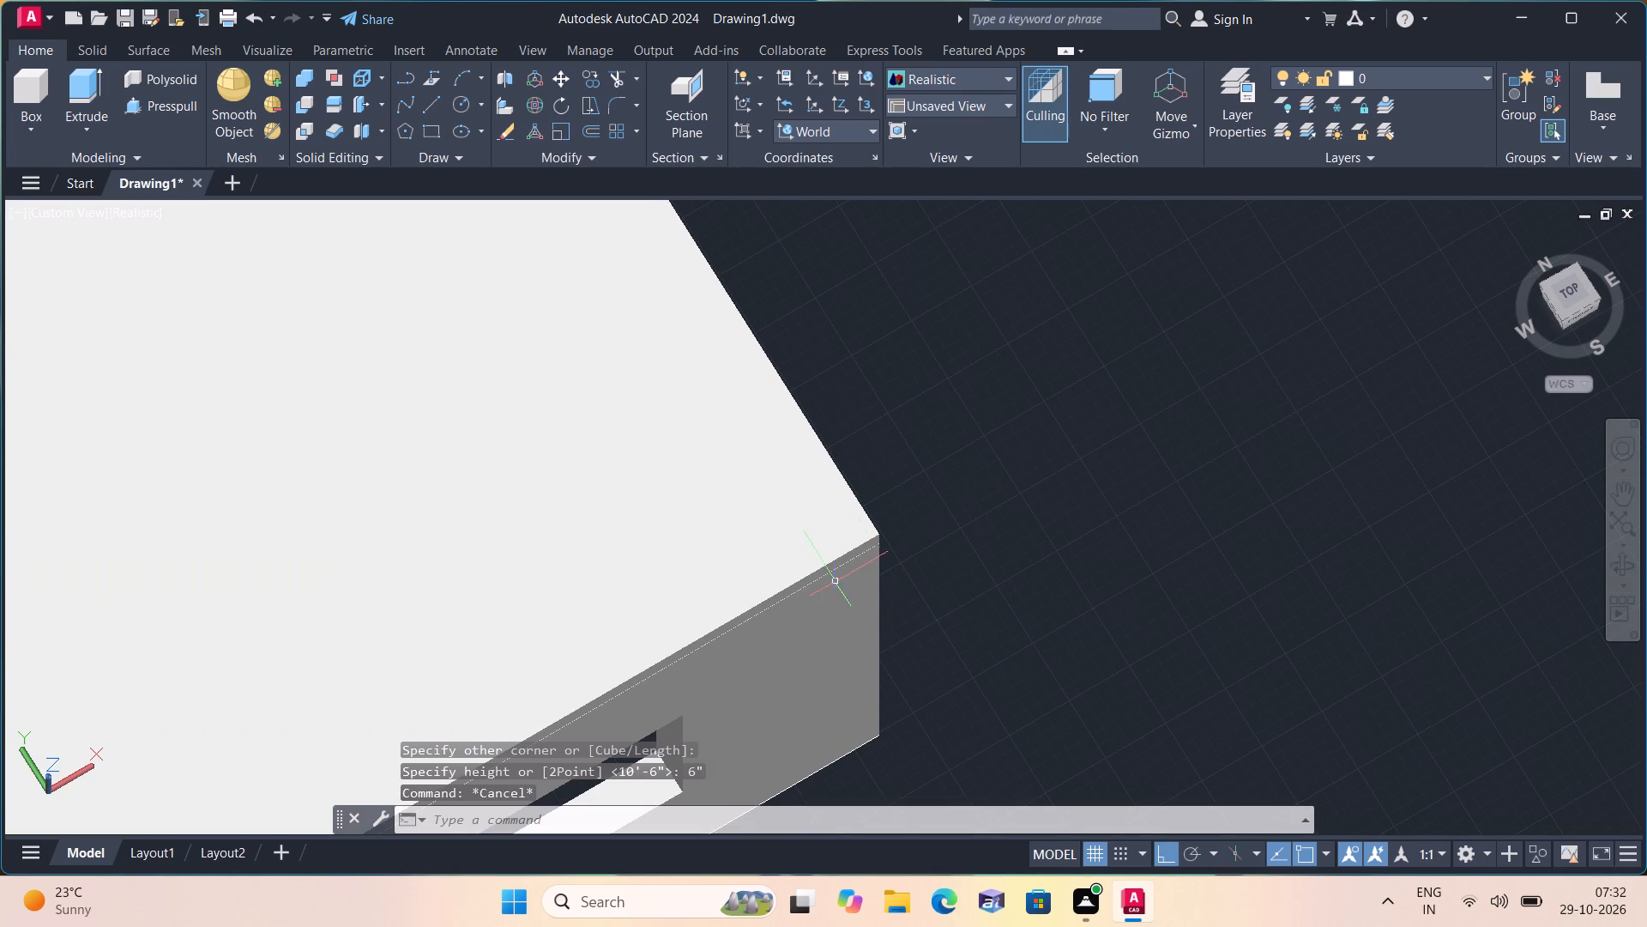
Examine how the roof slab sits over the walls along the porch side and around the rest of the house.
{"action": "middle_click_drag", "start_coordinate": [822, 574], "coordinate": [851, 348]}
{"action": "scroll", "coordinate": [843, 412], "scroll_direction": "down", "scroll_amount": 2}
{"action": "scroll", "coordinate": [455, 633], "scroll_direction": "up", "scroll_amount": 1}
{"action": "middle_click_drag", "start_coordinate": [432, 564], "coordinate": [448, 548]}
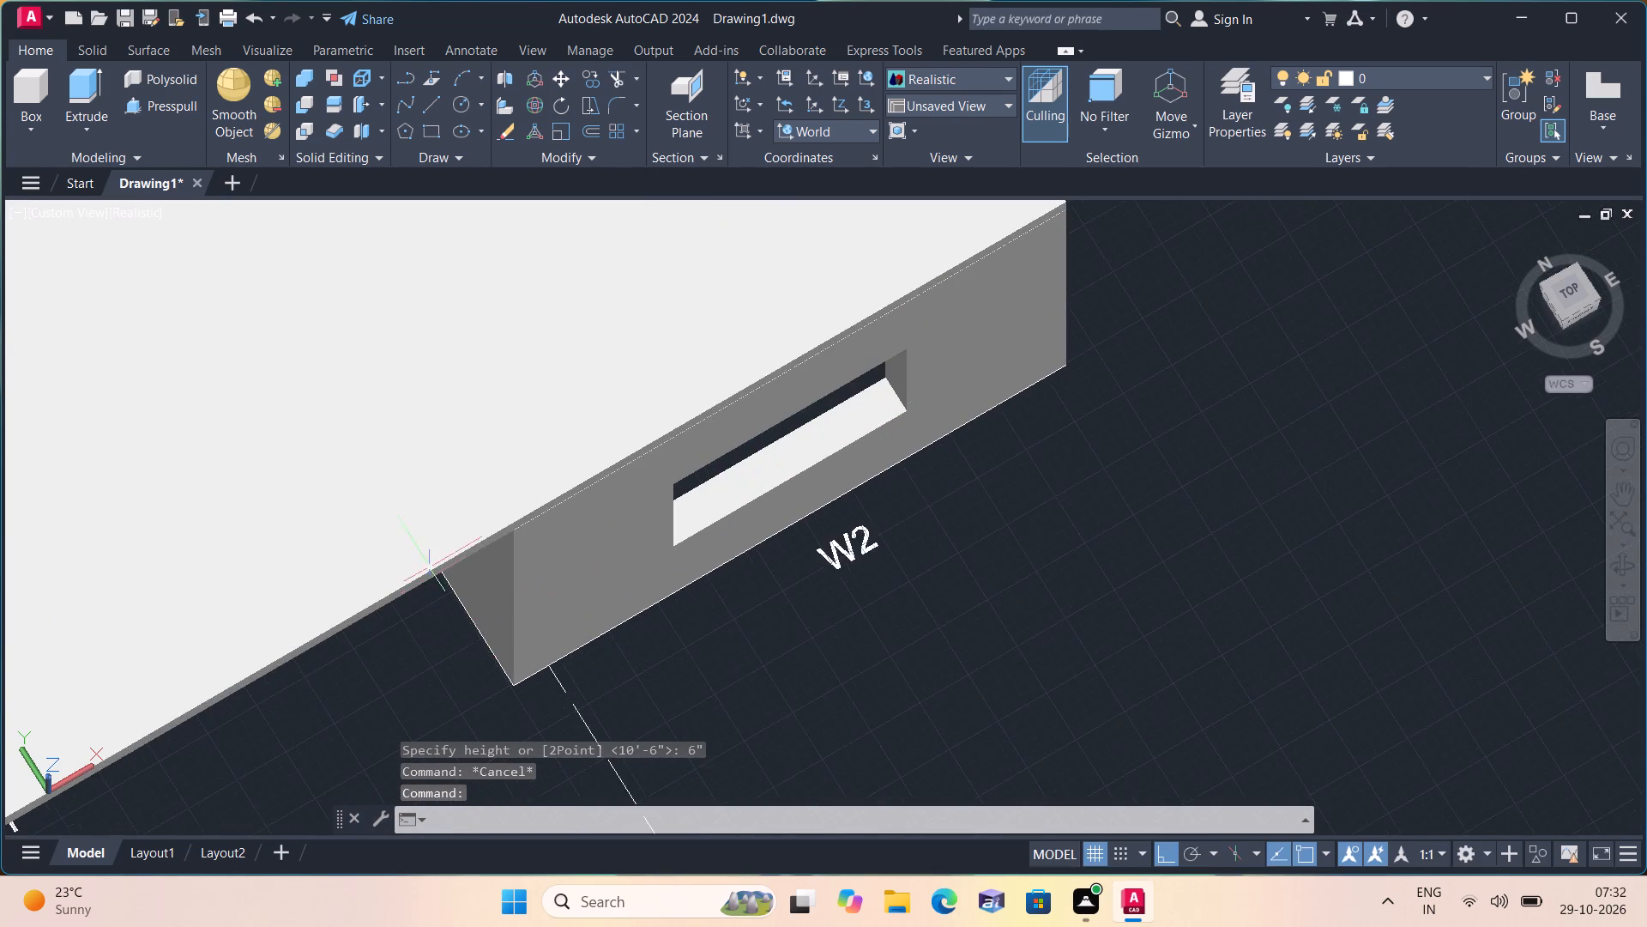
{"action": "middle_click_drag", "start_coordinate": [448, 548], "coordinate": [662, 412]}
{"action": "middle_click_drag", "start_coordinate": [454, 629], "coordinate": [547, 563], "text": "shift"}
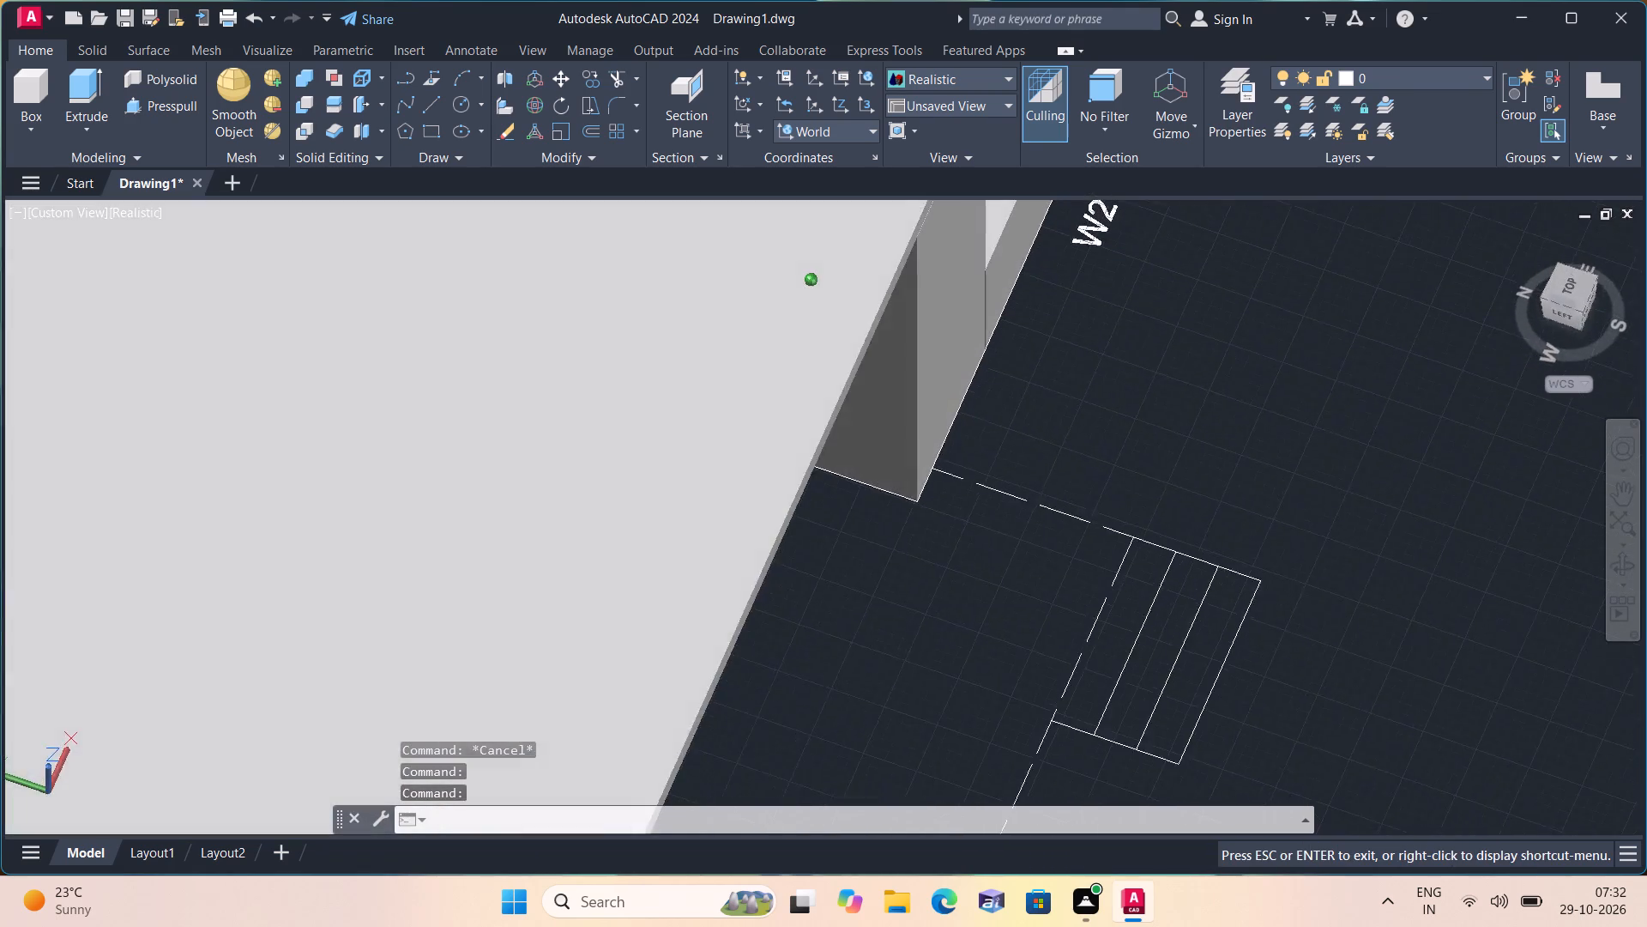
{"action": "middle_click_drag", "start_coordinate": [547, 563], "coordinate": [631, 548], "text": "shift"}
{"action": "scroll", "coordinate": [624, 548], "scroll_direction": "down", "scroll_amount": 2}
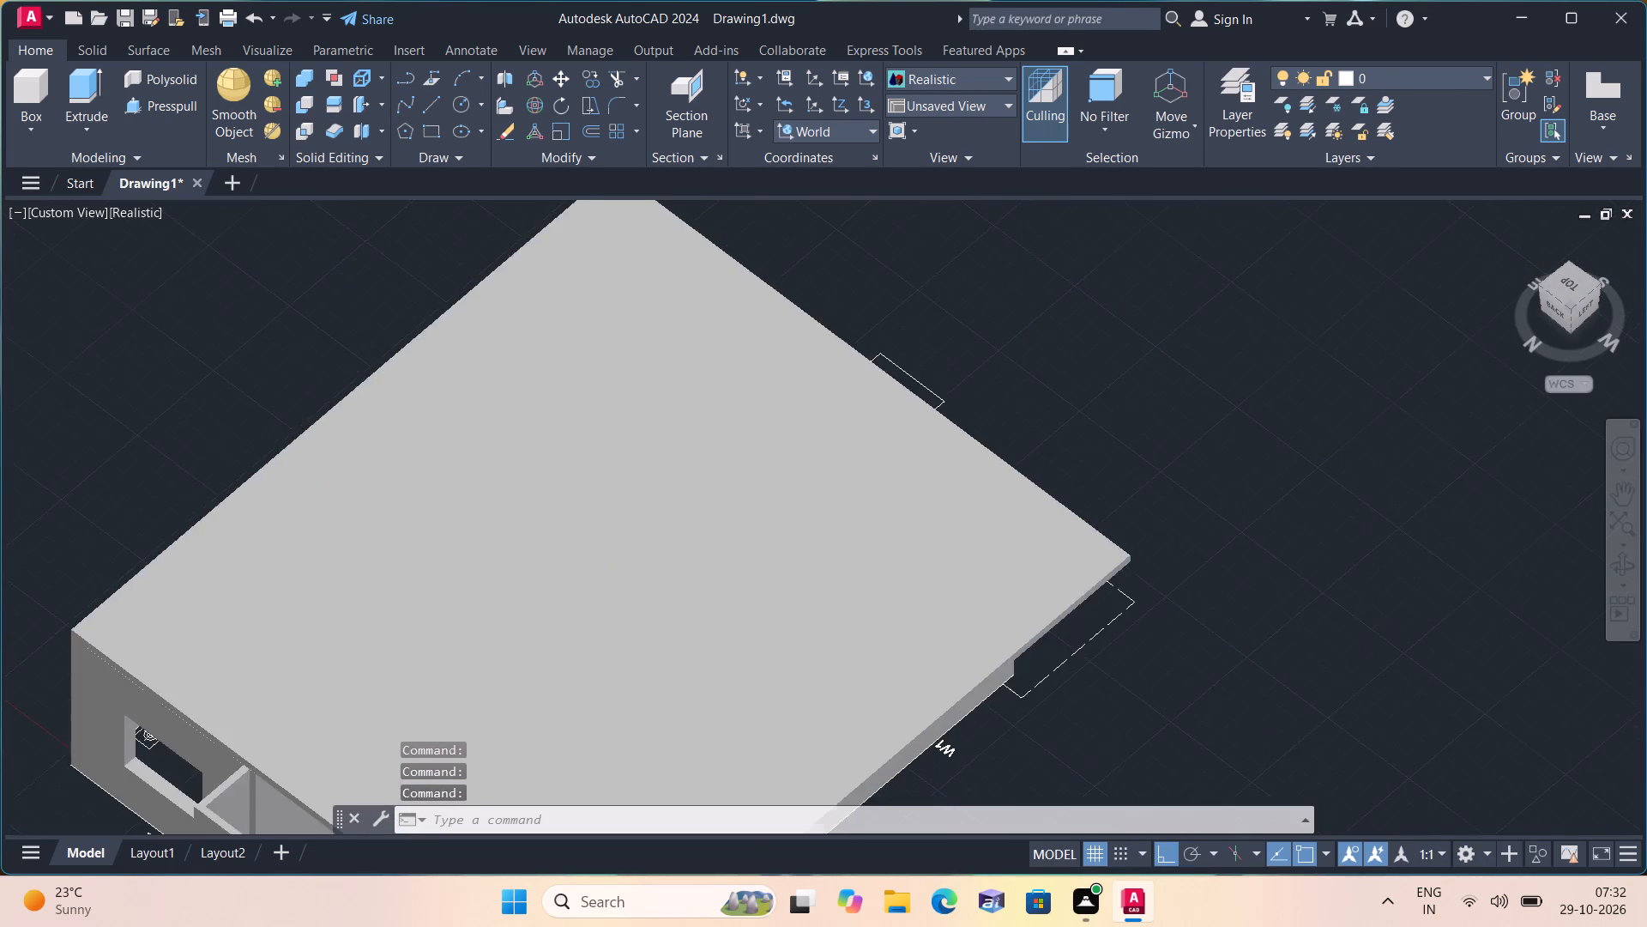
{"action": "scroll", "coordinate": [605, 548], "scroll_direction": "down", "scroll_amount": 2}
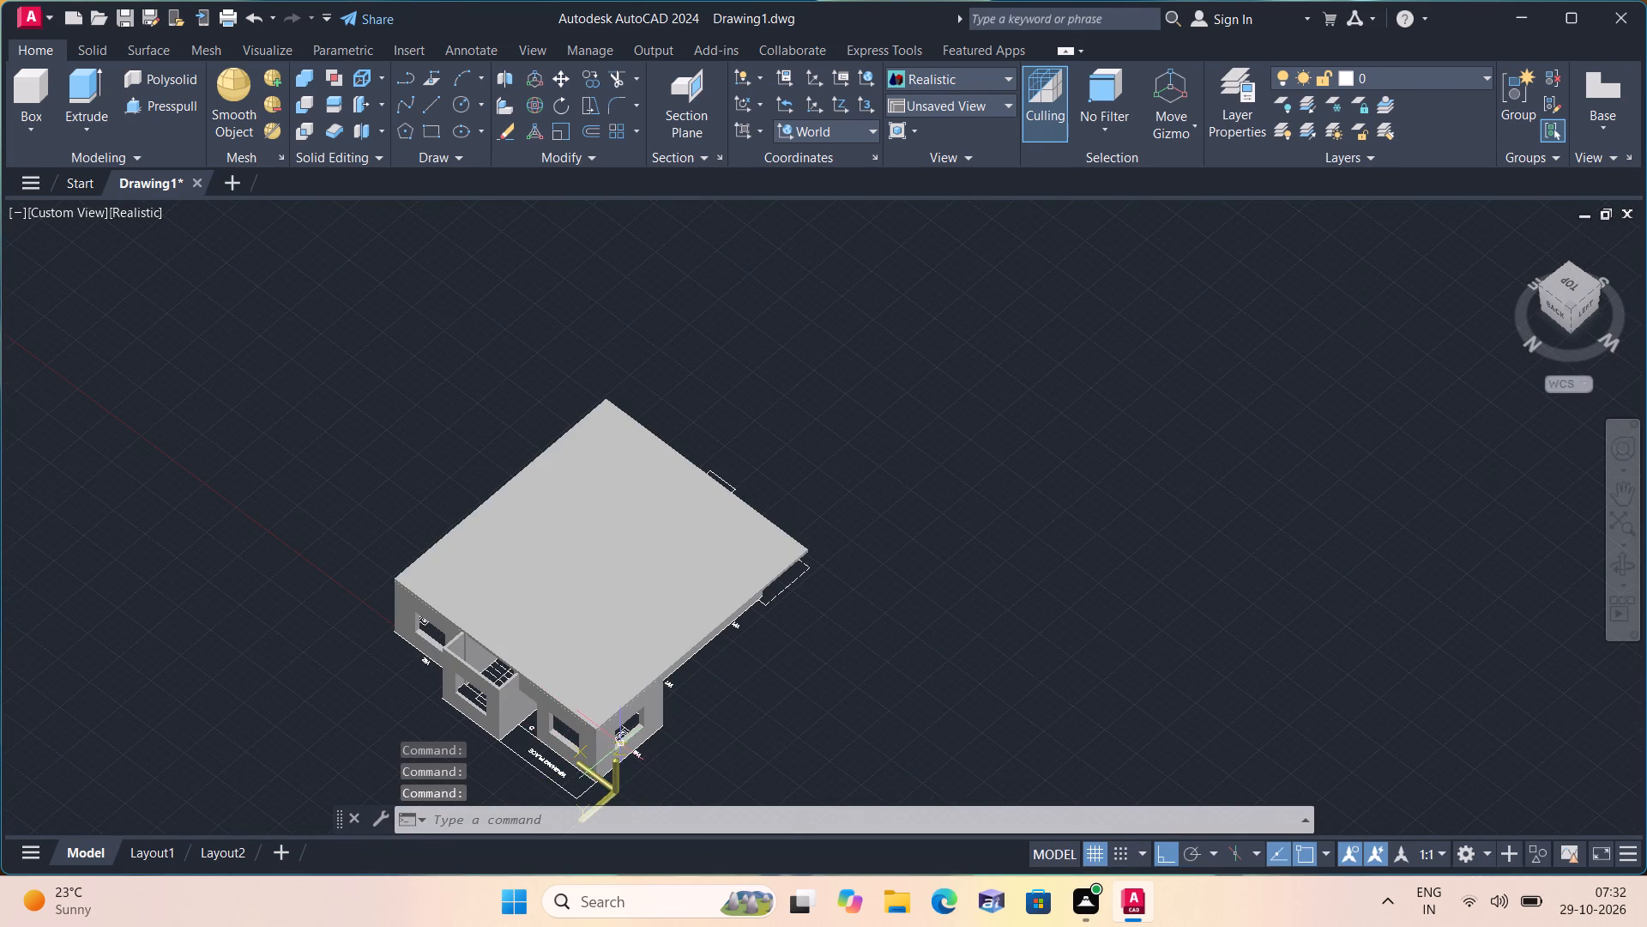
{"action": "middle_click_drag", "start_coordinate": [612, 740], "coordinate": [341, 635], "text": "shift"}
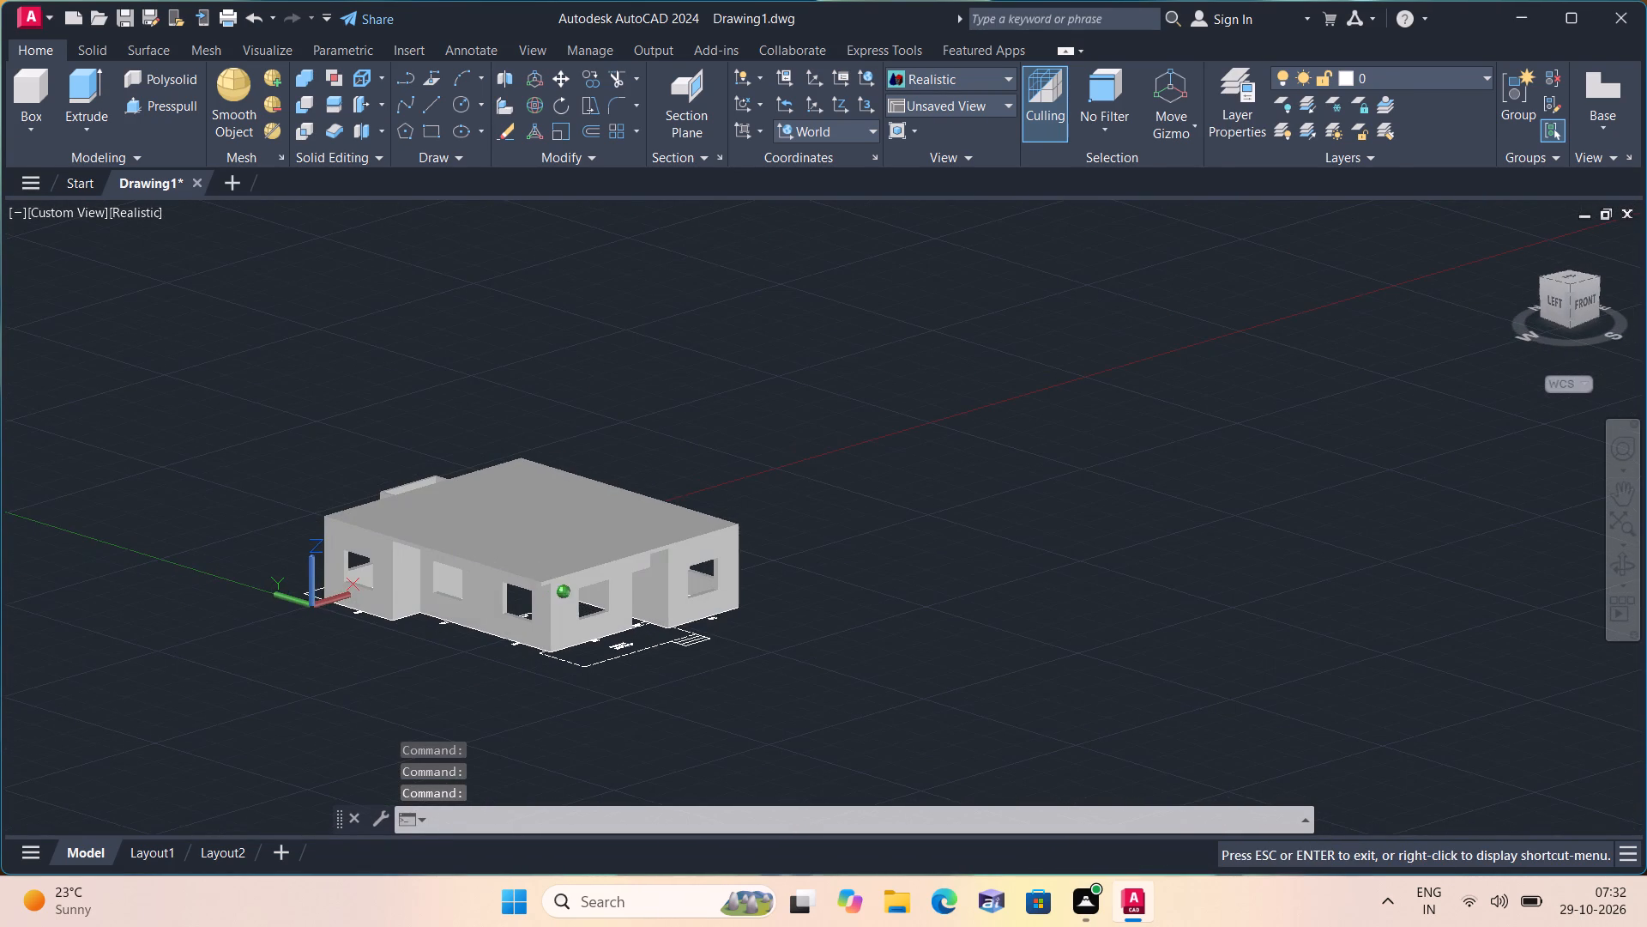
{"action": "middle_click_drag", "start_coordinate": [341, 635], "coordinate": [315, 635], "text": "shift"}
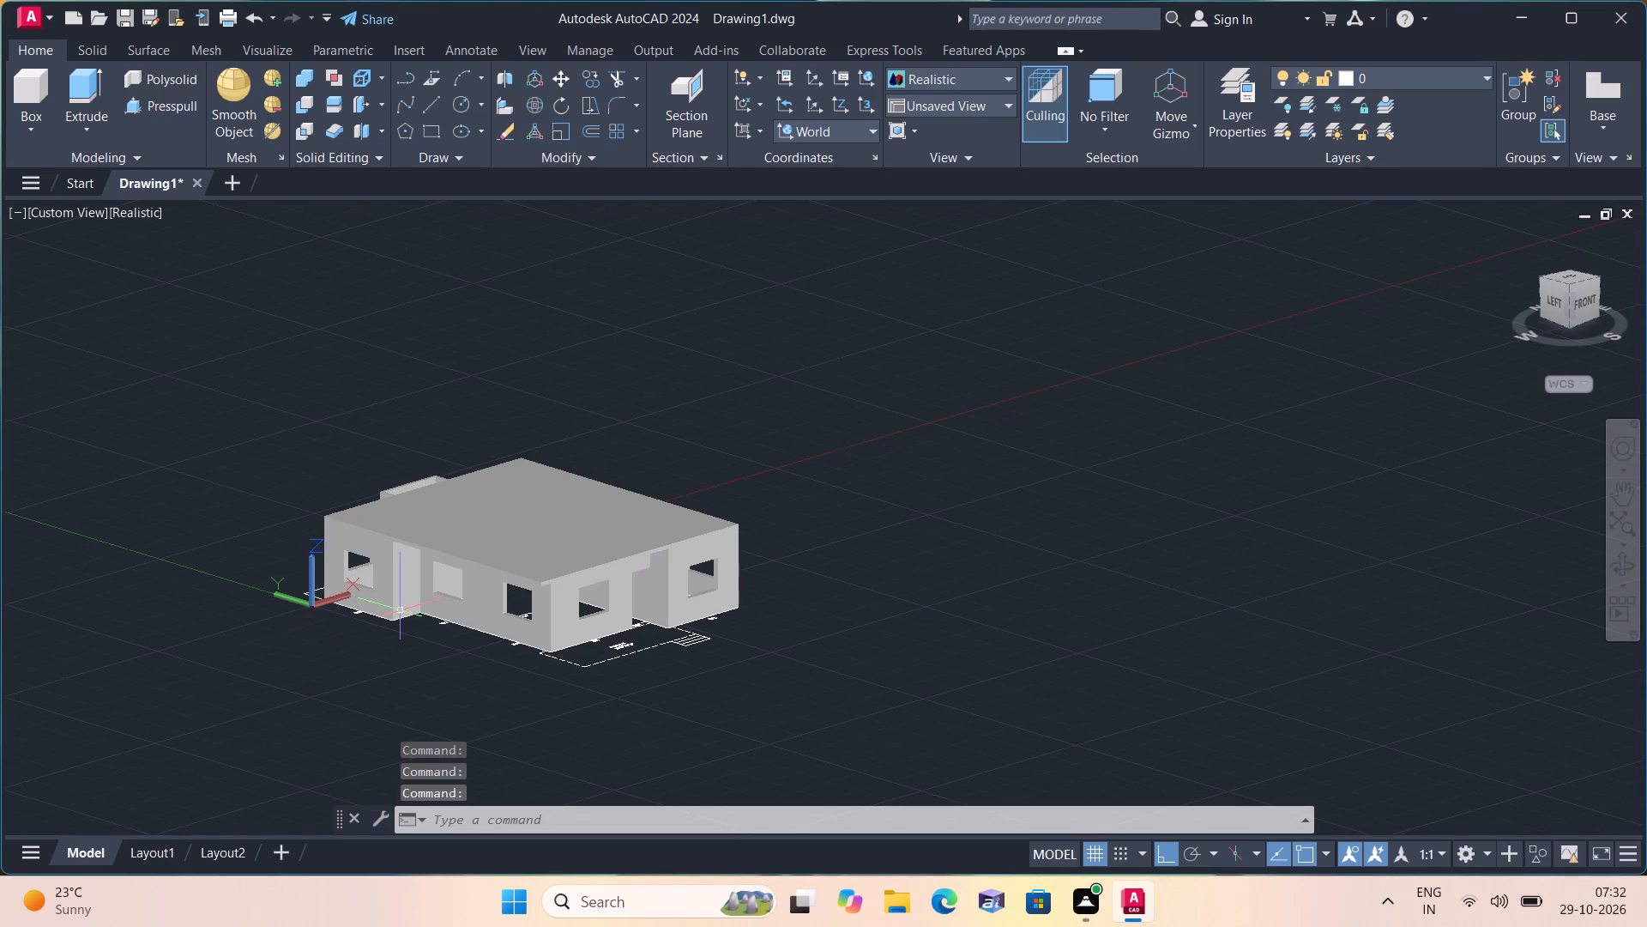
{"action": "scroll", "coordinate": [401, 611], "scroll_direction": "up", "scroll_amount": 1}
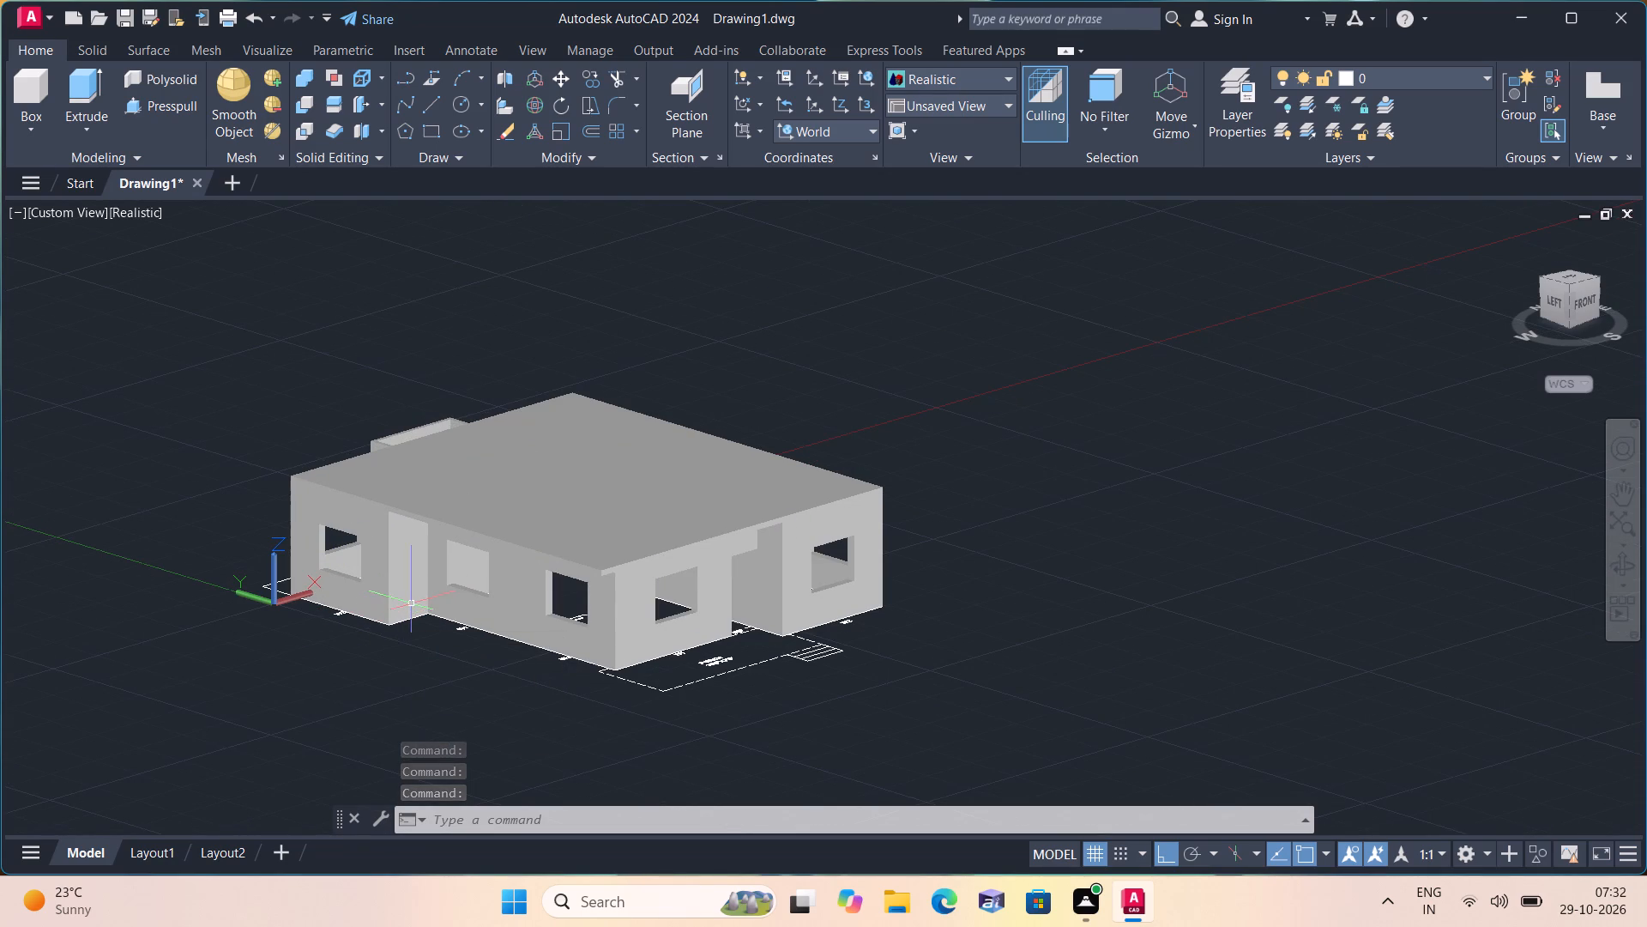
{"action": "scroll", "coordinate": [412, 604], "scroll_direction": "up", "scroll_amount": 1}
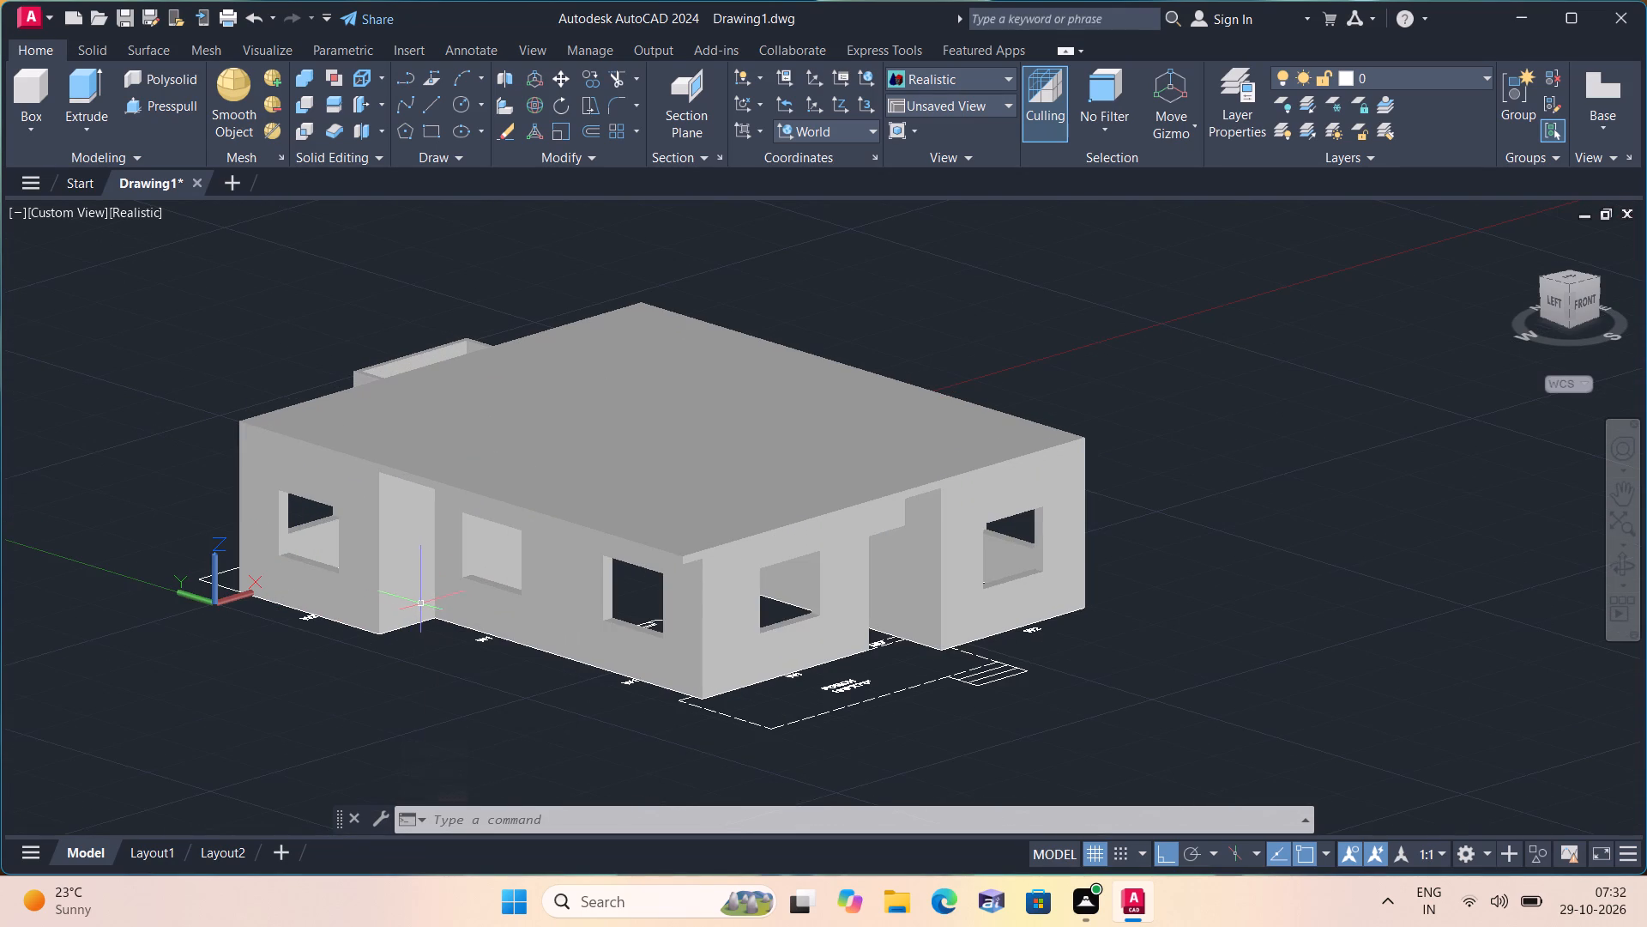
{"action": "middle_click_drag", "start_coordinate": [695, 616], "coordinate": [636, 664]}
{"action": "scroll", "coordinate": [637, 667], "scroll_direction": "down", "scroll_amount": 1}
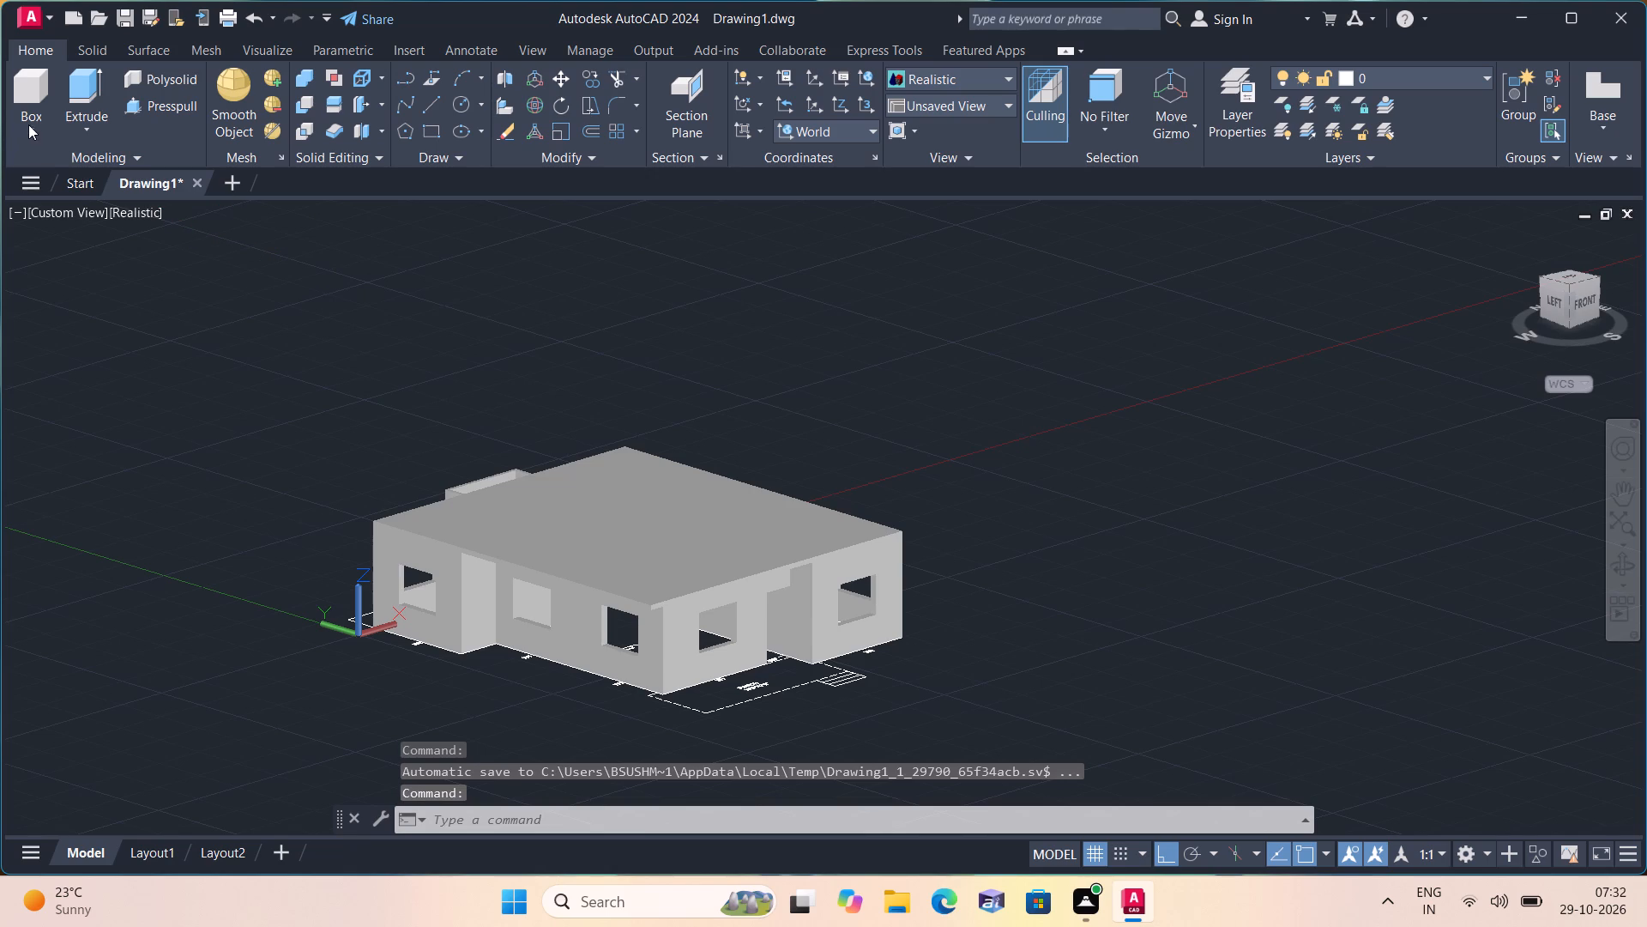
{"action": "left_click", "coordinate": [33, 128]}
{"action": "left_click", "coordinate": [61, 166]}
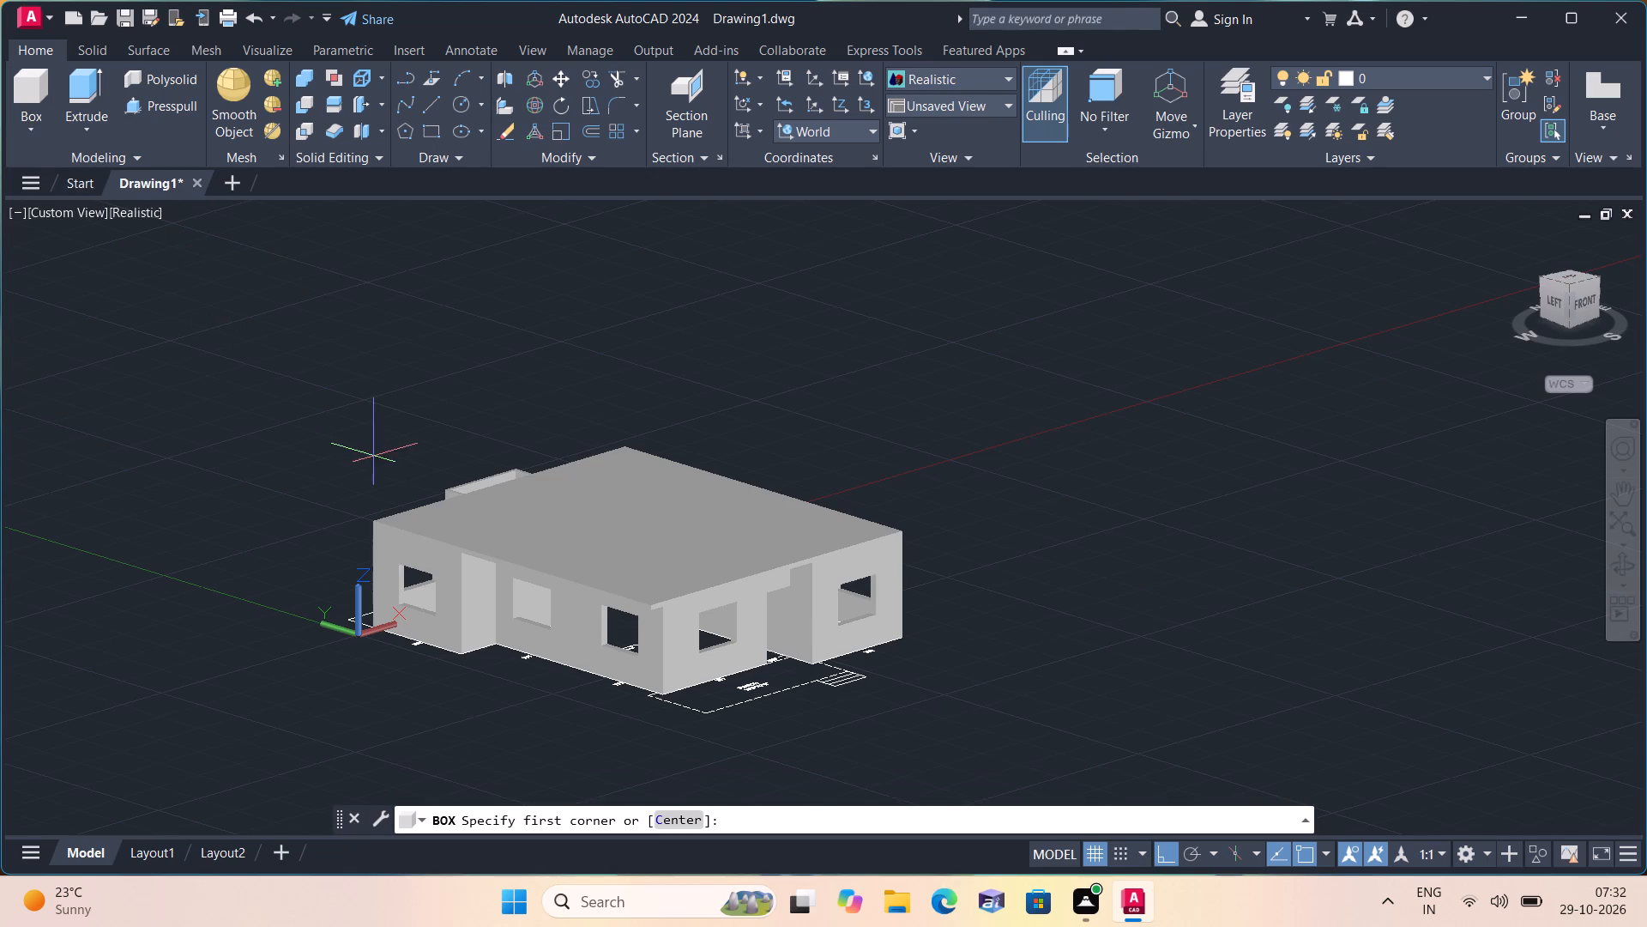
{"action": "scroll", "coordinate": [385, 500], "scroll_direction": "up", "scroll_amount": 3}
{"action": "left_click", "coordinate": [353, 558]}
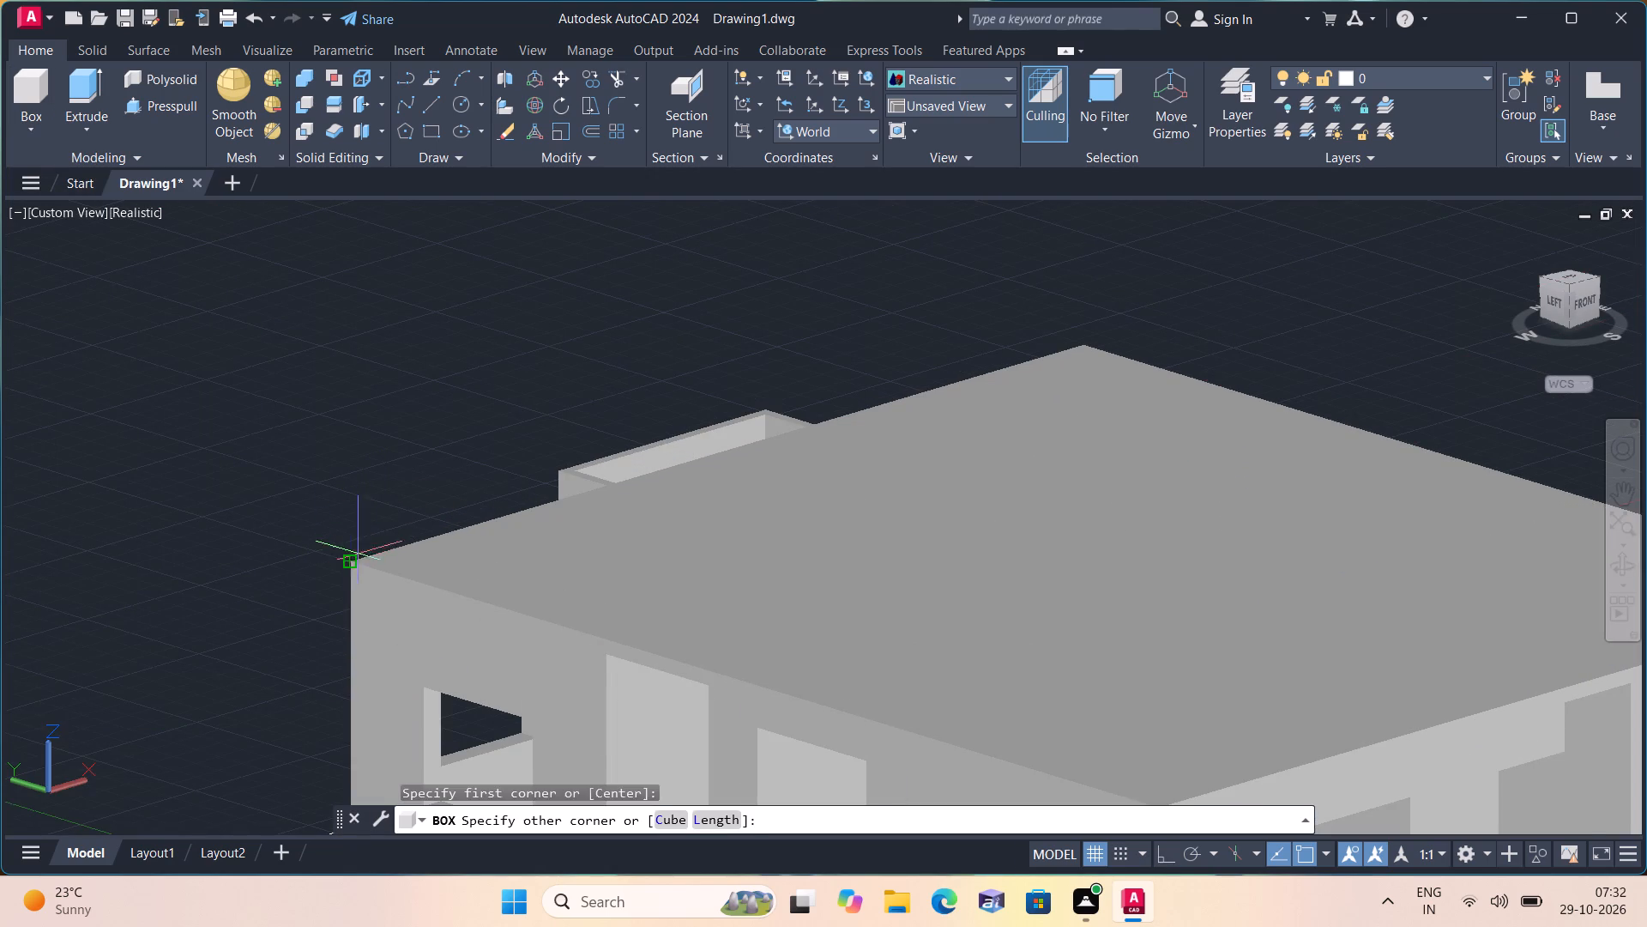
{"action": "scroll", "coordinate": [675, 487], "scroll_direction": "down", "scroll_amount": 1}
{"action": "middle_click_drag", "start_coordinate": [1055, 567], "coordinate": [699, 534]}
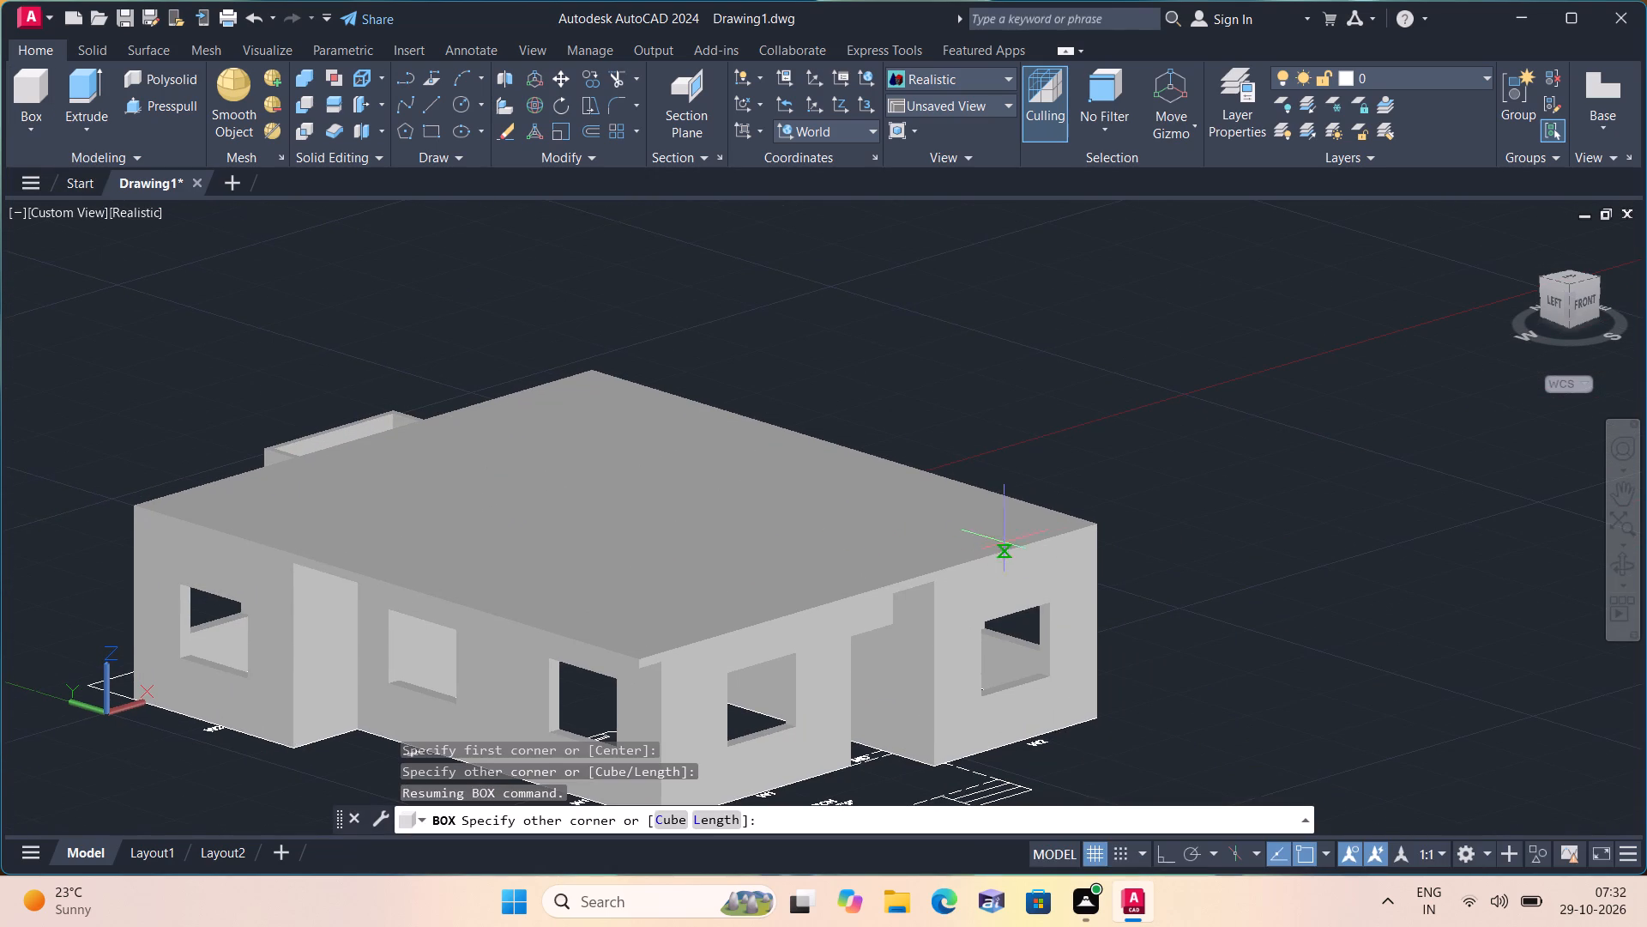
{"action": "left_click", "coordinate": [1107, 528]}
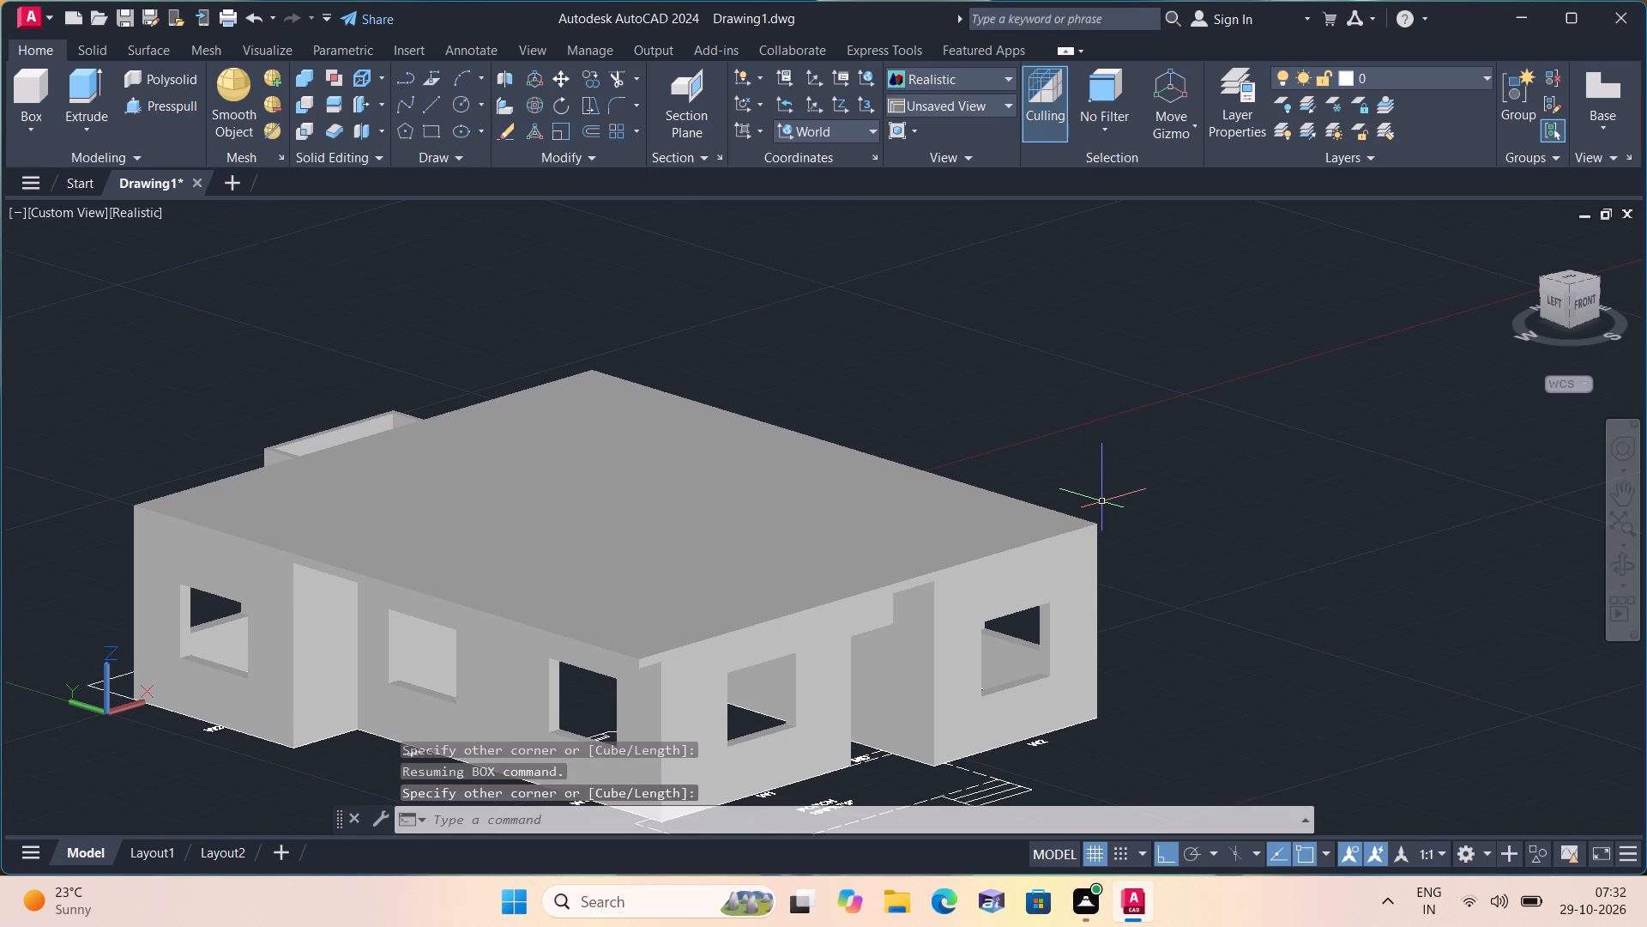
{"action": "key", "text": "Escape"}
Draw a 3'6" high box over the roof slab, from its north-east corner to the diagonally opposite south-west corner.
{"action": "scroll", "coordinate": [1043, 548], "scroll_direction": "down", "scroll_amount": 1}
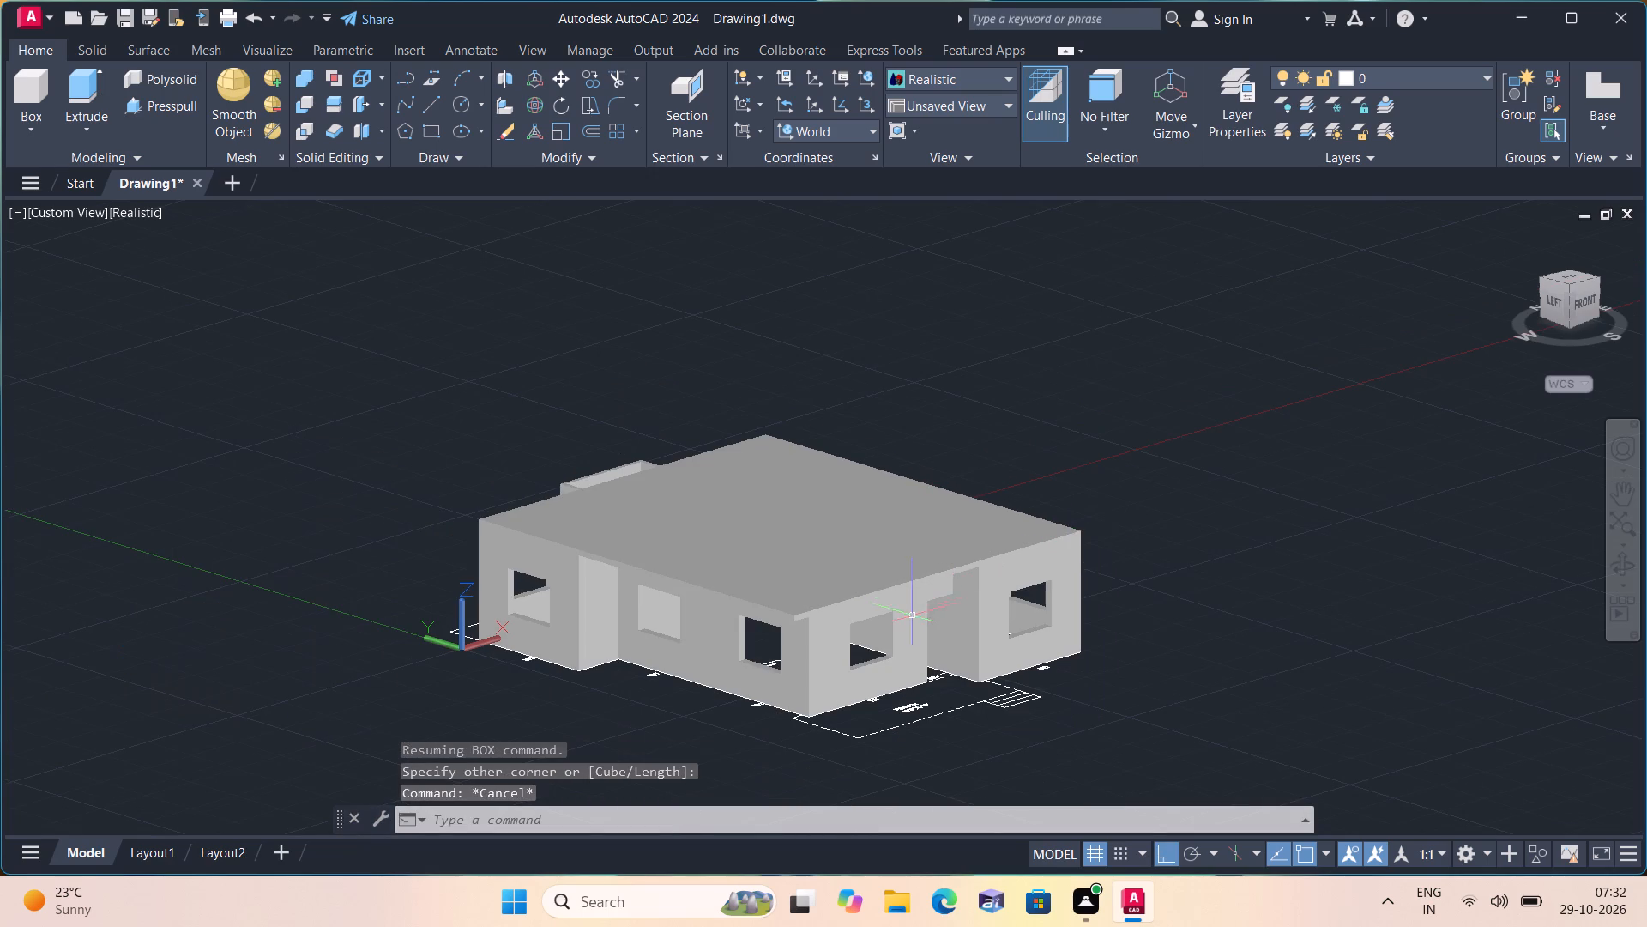
{"action": "scroll", "coordinate": [782, 654], "scroll_direction": "up", "scroll_amount": 4}
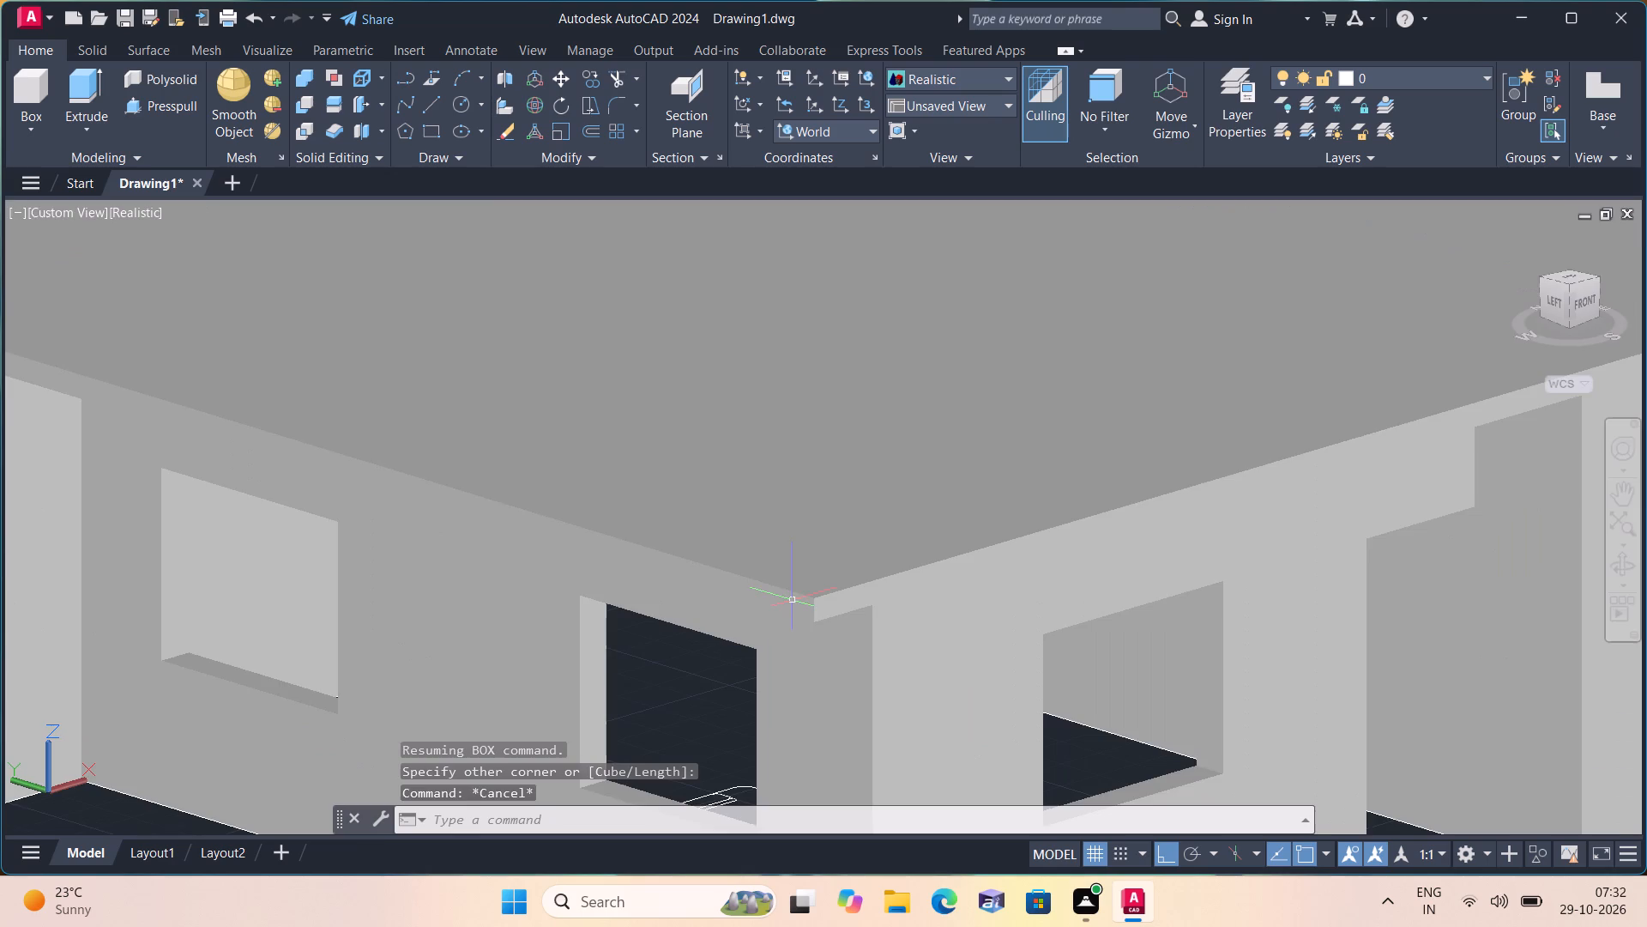
{"action": "scroll", "coordinate": [746, 609], "scroll_direction": "down", "scroll_amount": 3}
{"action": "left_click", "coordinate": [29, 128]}
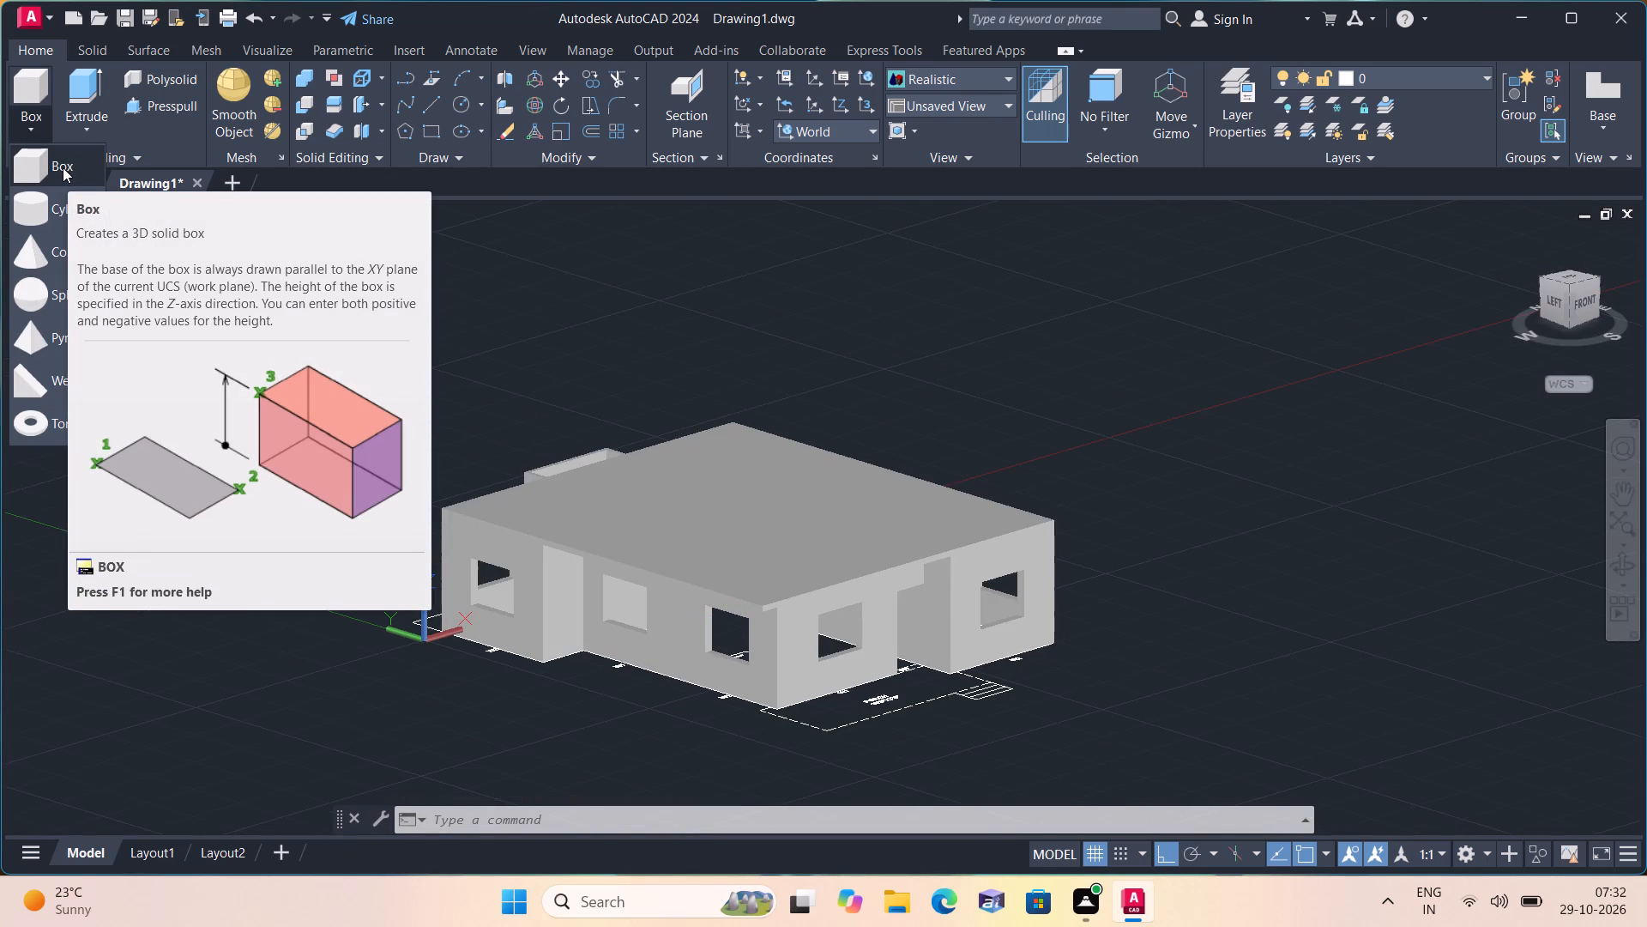
{"action": "left_click", "coordinate": [63, 167]}
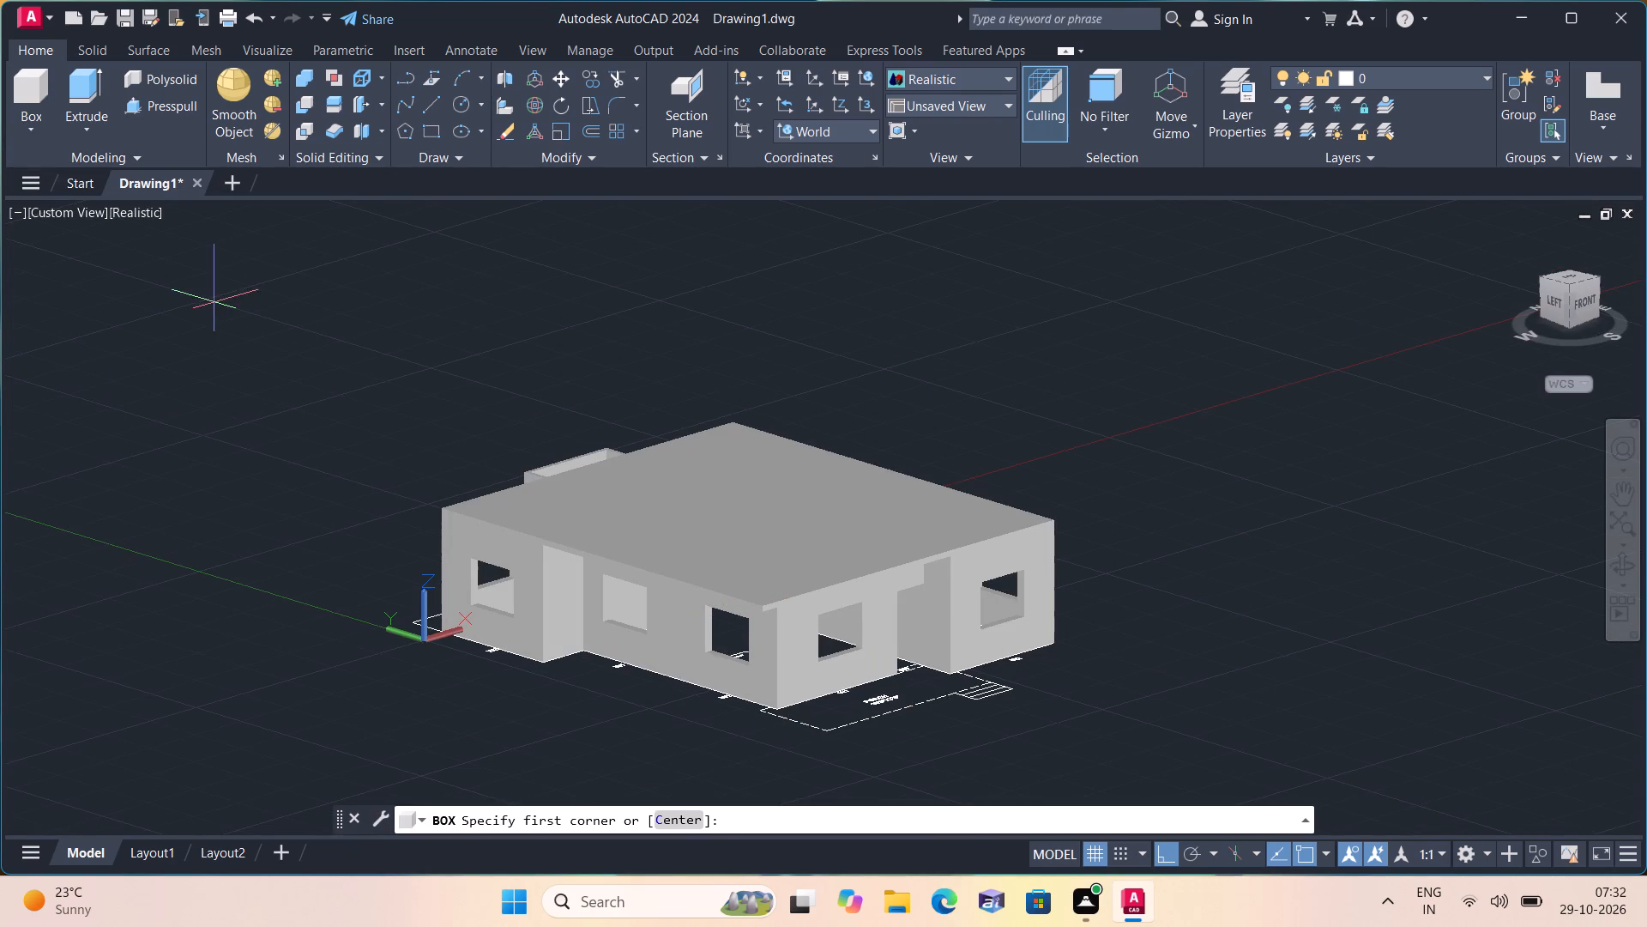
{"action": "middle_click_drag", "start_coordinate": [389, 568], "coordinate": [744, 644], "text": "shift"}
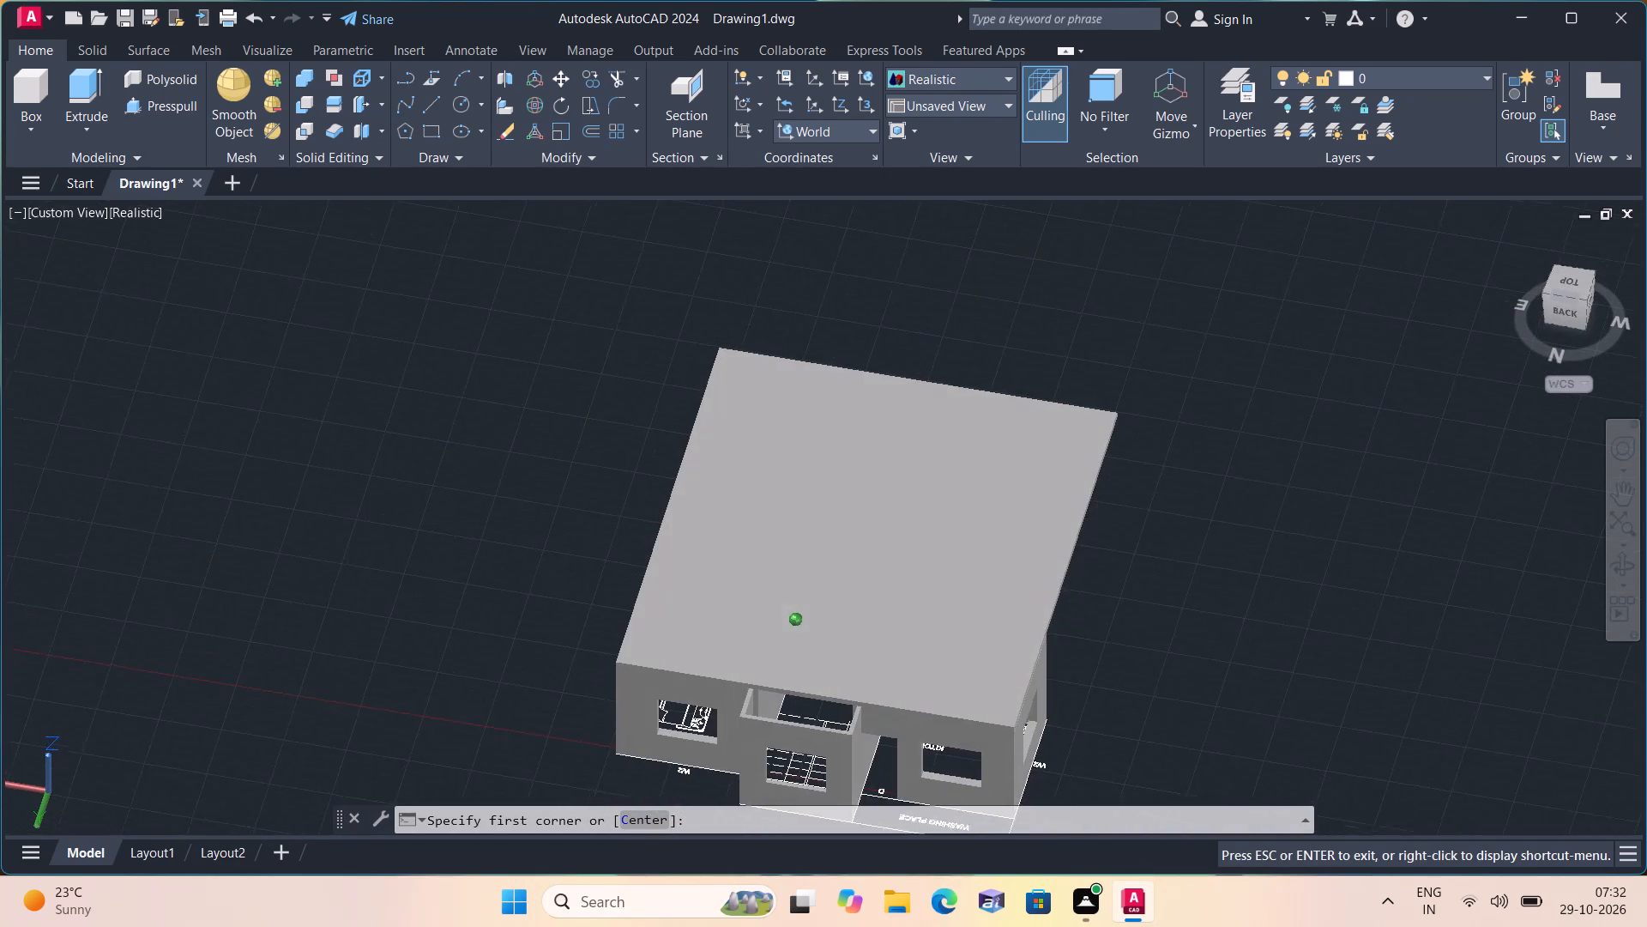
{"action": "middle_click_drag", "start_coordinate": [744, 644], "coordinate": [747, 644], "text": "shift"}
{"action": "scroll", "coordinate": [672, 656], "scroll_direction": "up", "scroll_amount": 2}
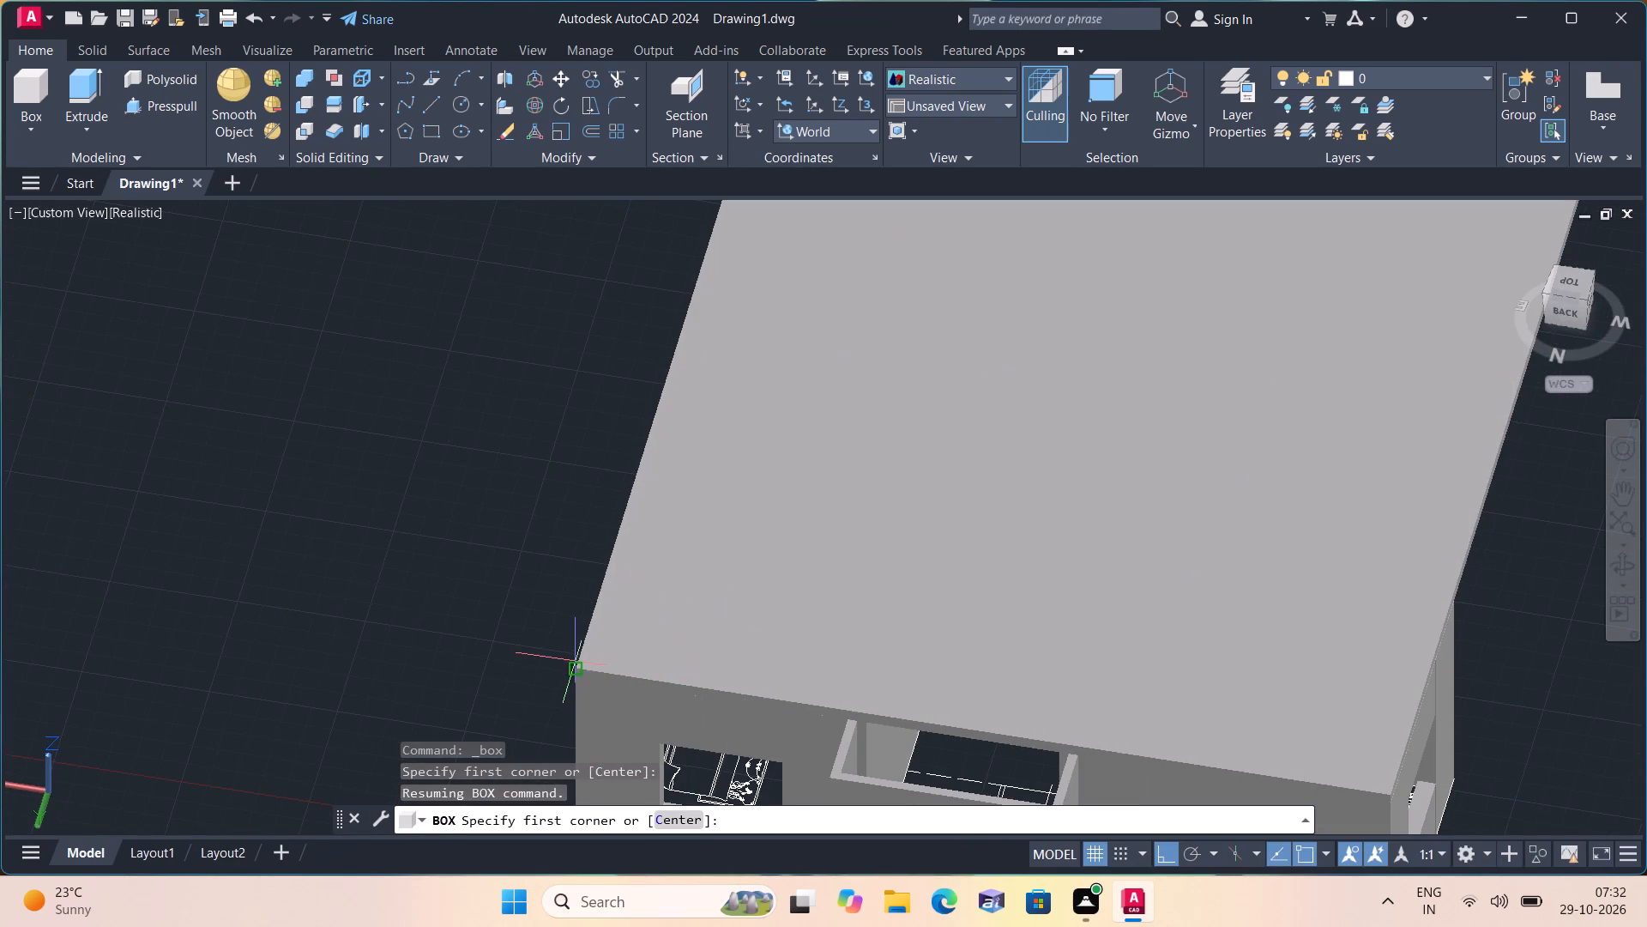
{"action": "left_click", "coordinate": [581, 662]}
{"action": "scroll", "coordinate": [827, 642], "scroll_direction": "down", "scroll_amount": 1}
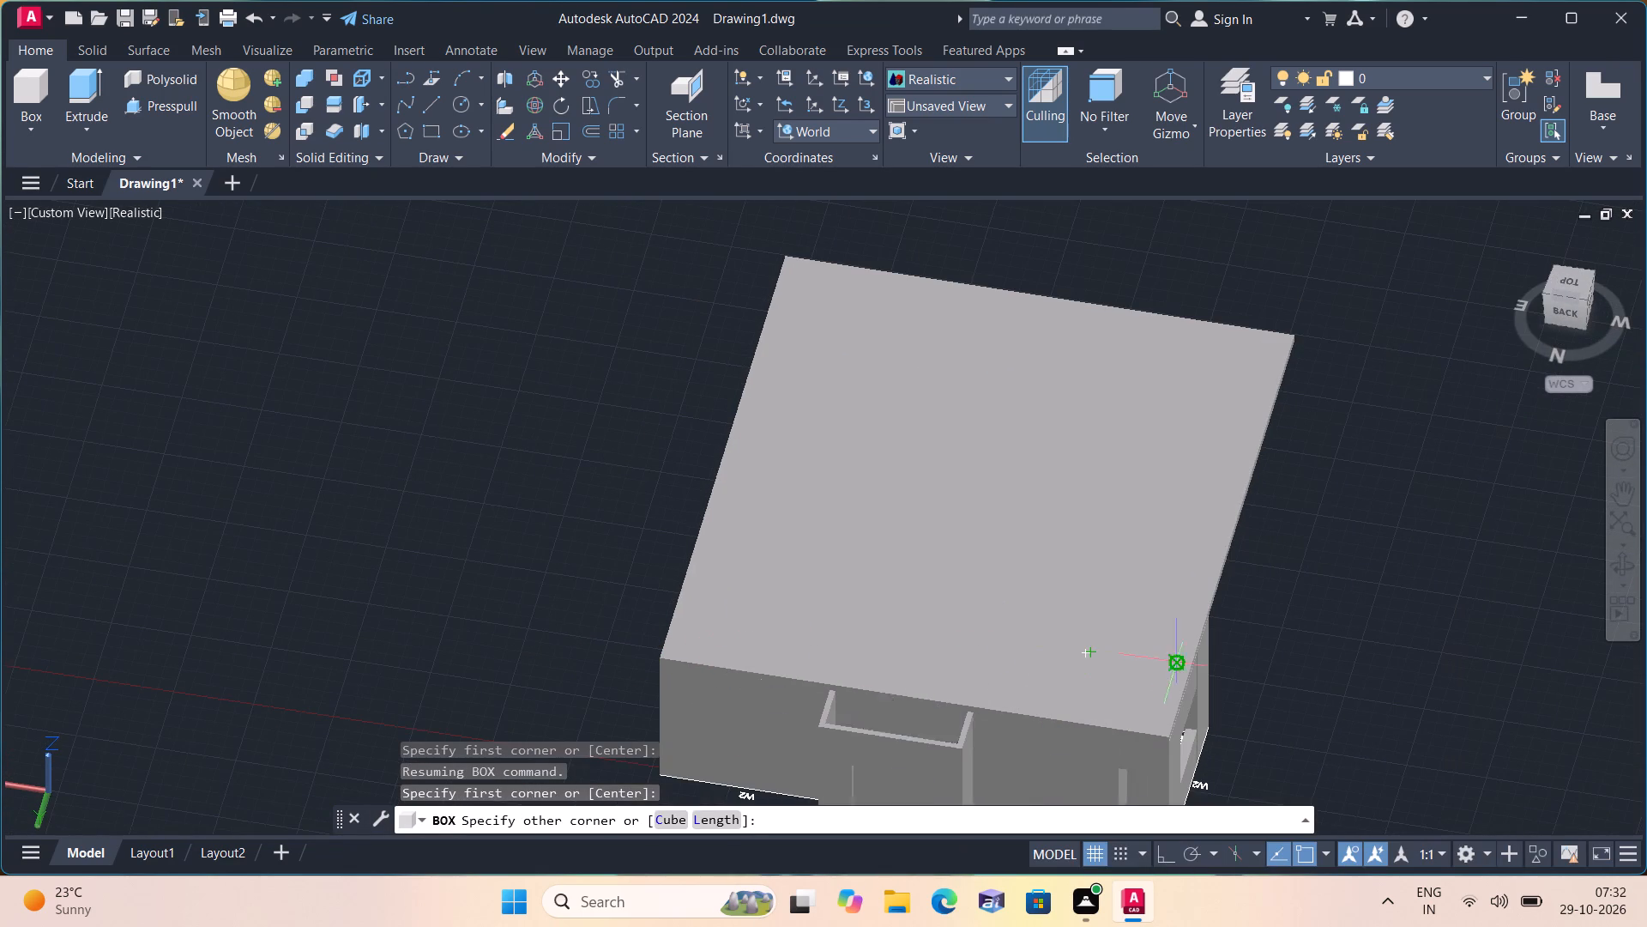
{"action": "middle_click_drag", "start_coordinate": [1271, 582], "coordinate": [1004, 720]}
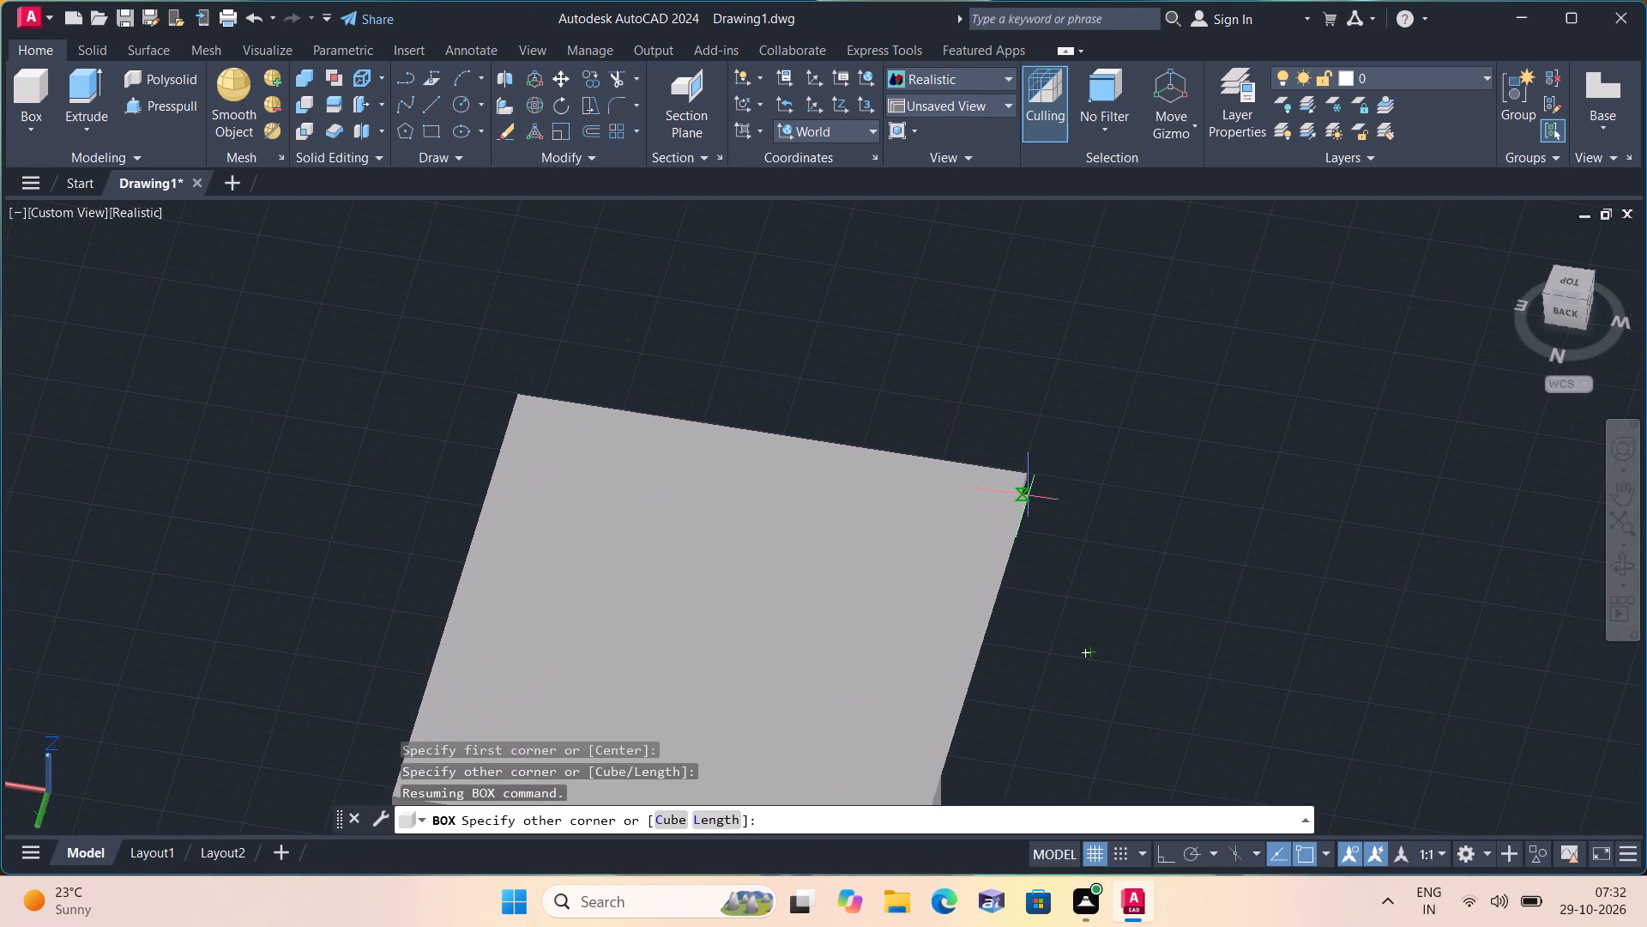
{"action": "scroll", "coordinate": [1032, 493], "scroll_direction": "up", "scroll_amount": 1}
{"action": "left_click", "coordinate": [1027, 461]}
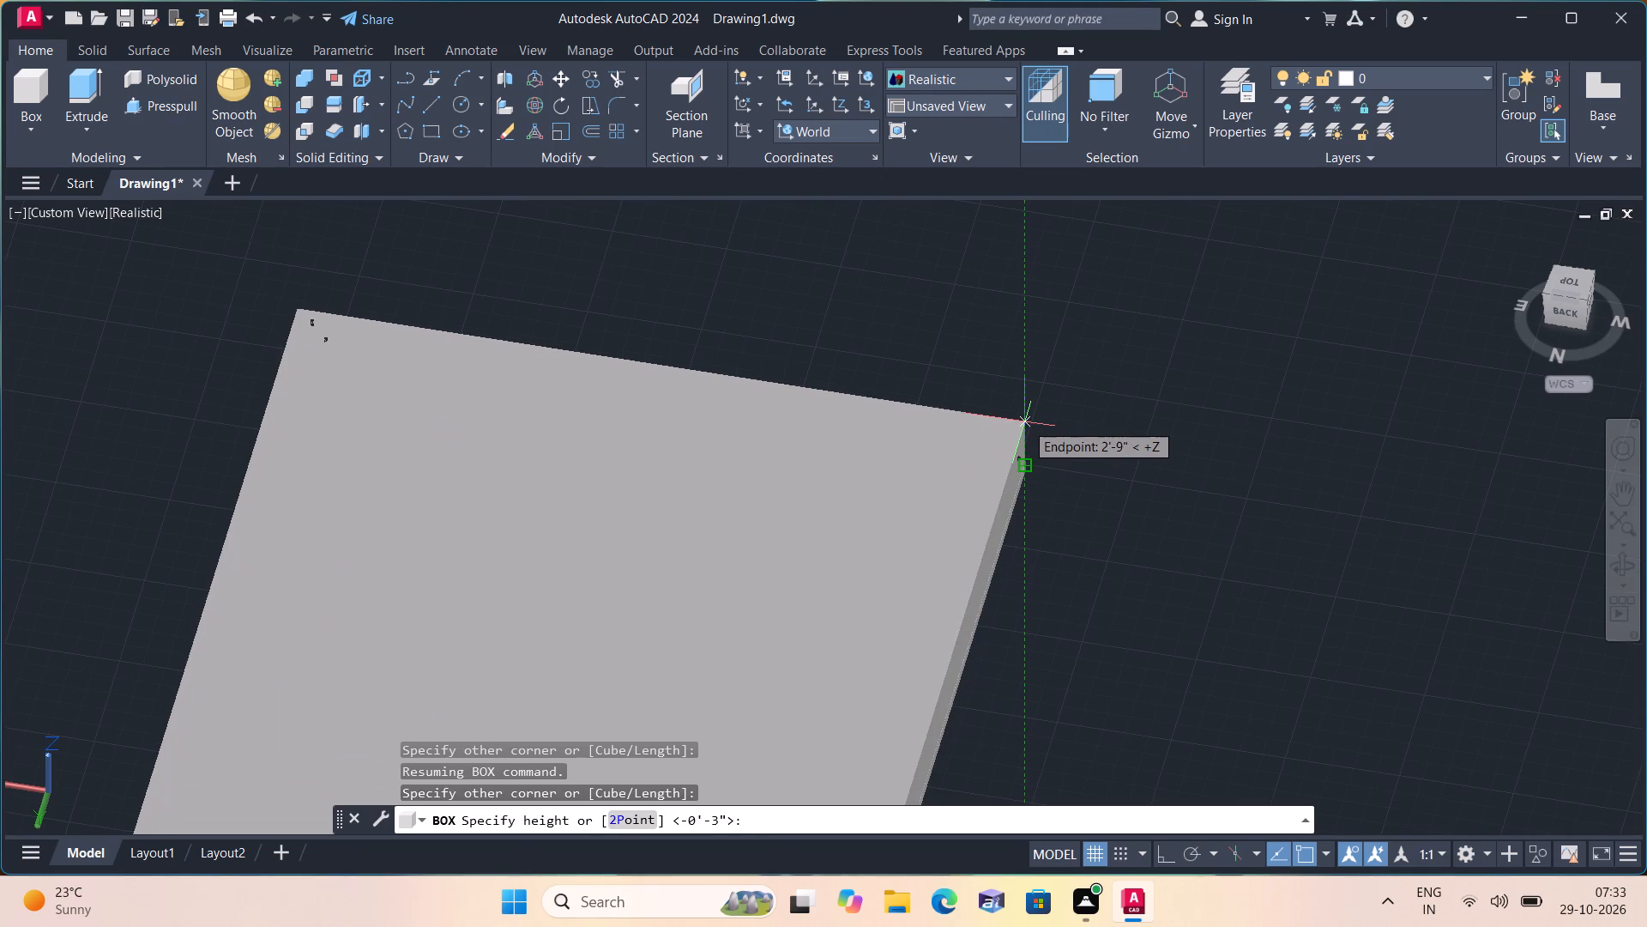
{"action": "type", "text": "3'6\""}
{"action": "key", "text": "space"}
{"action": "key", "text": "Escape"}
{"action": "scroll", "coordinate": [1029, 437], "scroll_direction": "down", "scroll_amount": 1}
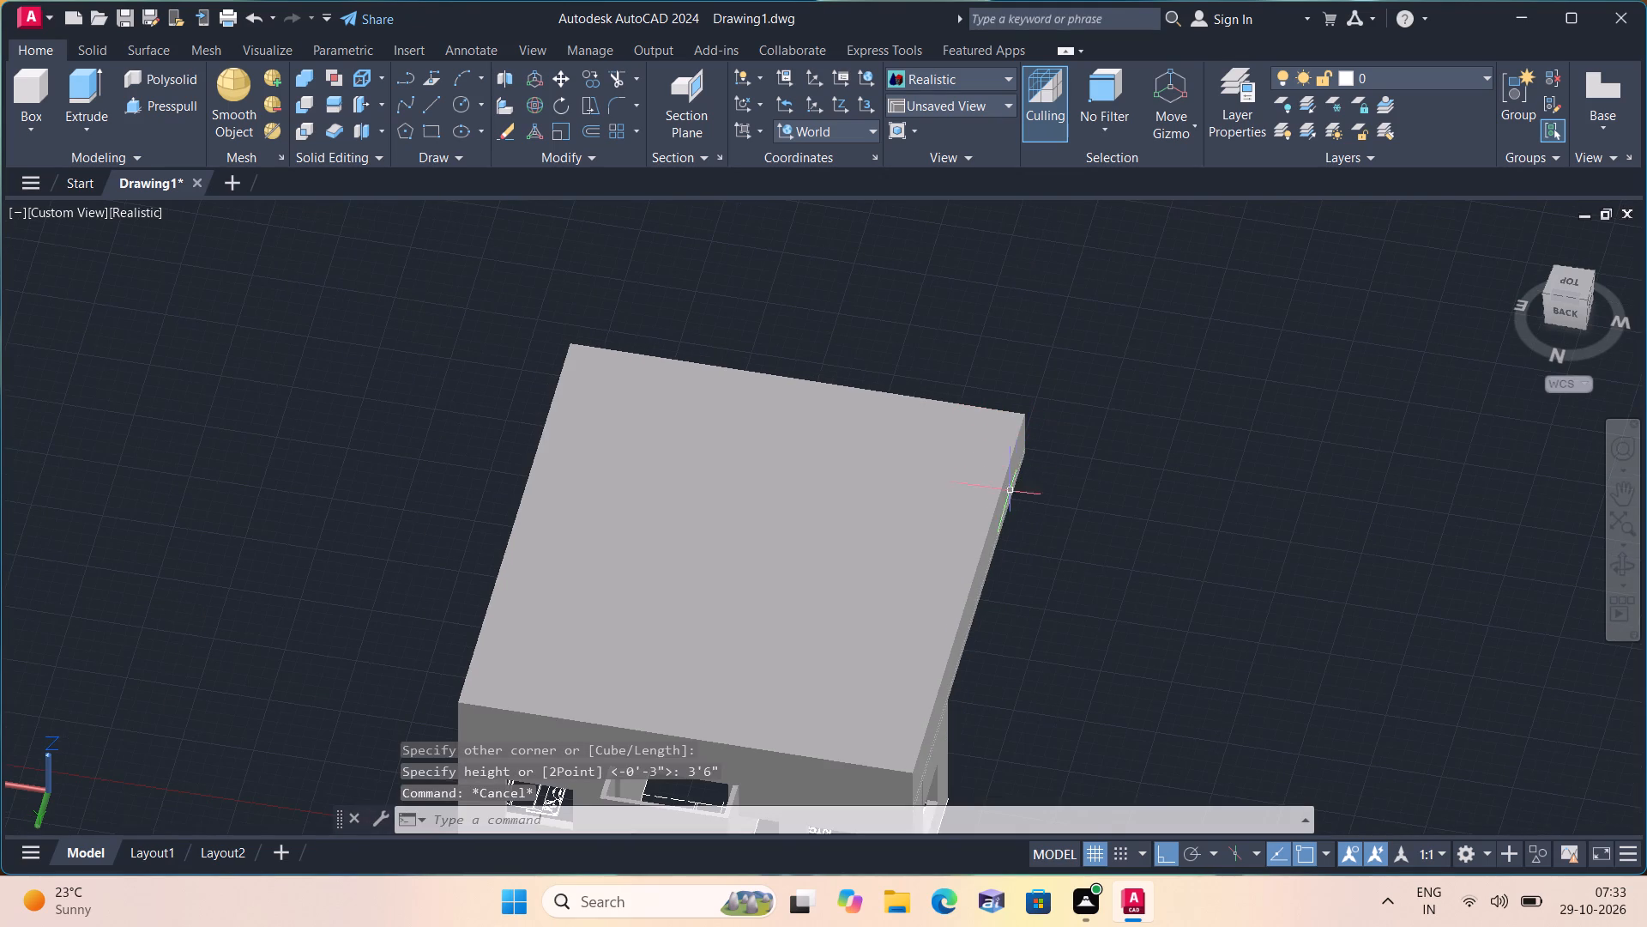
Examine the tall box over the roof slab from the west side and the porch front.
{"action": "middle_click_drag", "start_coordinate": [898, 637], "coordinate": [670, 518], "text": "shift"}
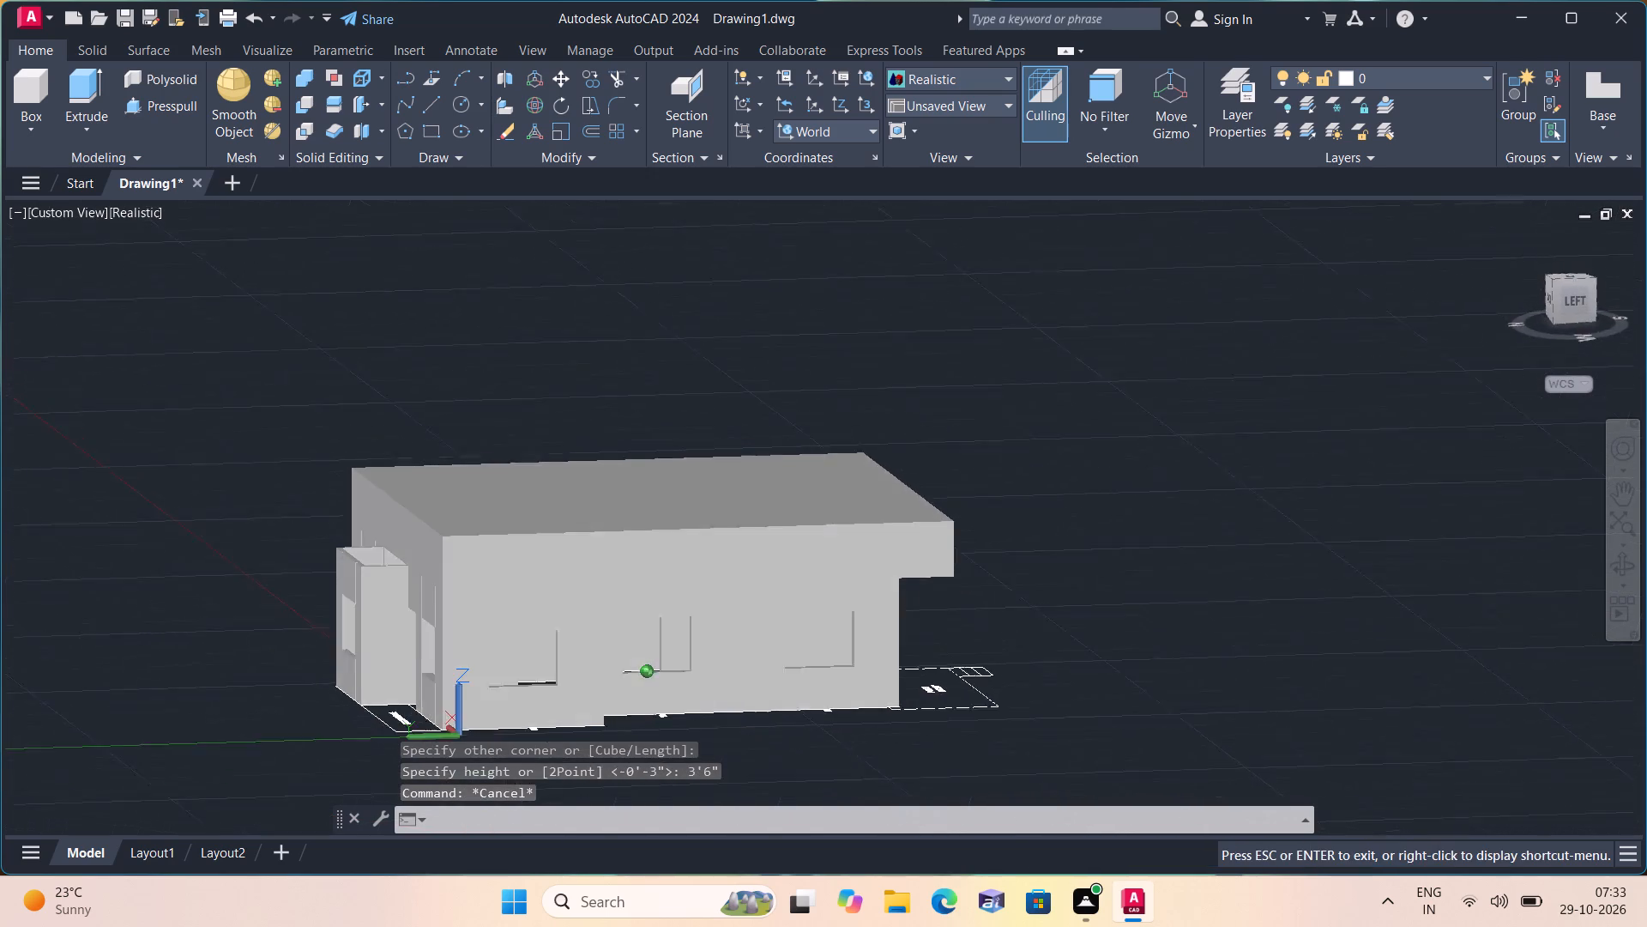
{"action": "middle_click_drag", "start_coordinate": [670, 518], "coordinate": [551, 570], "text": "shift"}
{"action": "middle_click_drag", "start_coordinate": [908, 558], "coordinate": [636, 677], "text": "shift"}
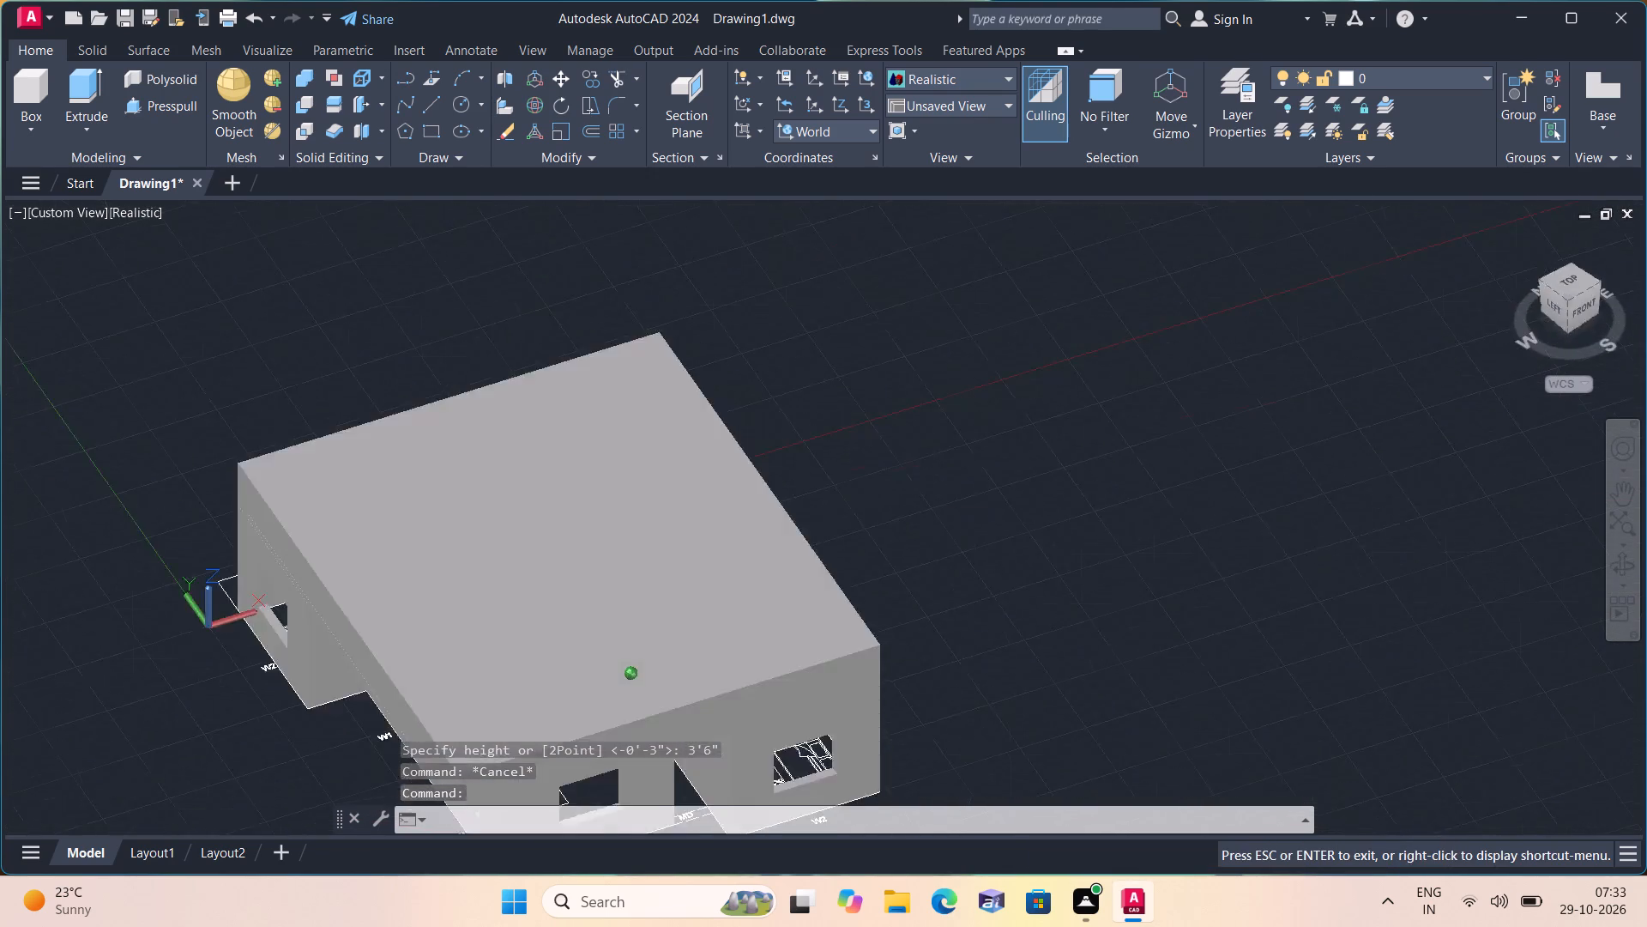
{"action": "middle_click_drag", "start_coordinate": [636, 677], "coordinate": [606, 668], "text": "shift"}
{"action": "scroll", "coordinate": [606, 650], "scroll_direction": "down", "scroll_amount": 1}
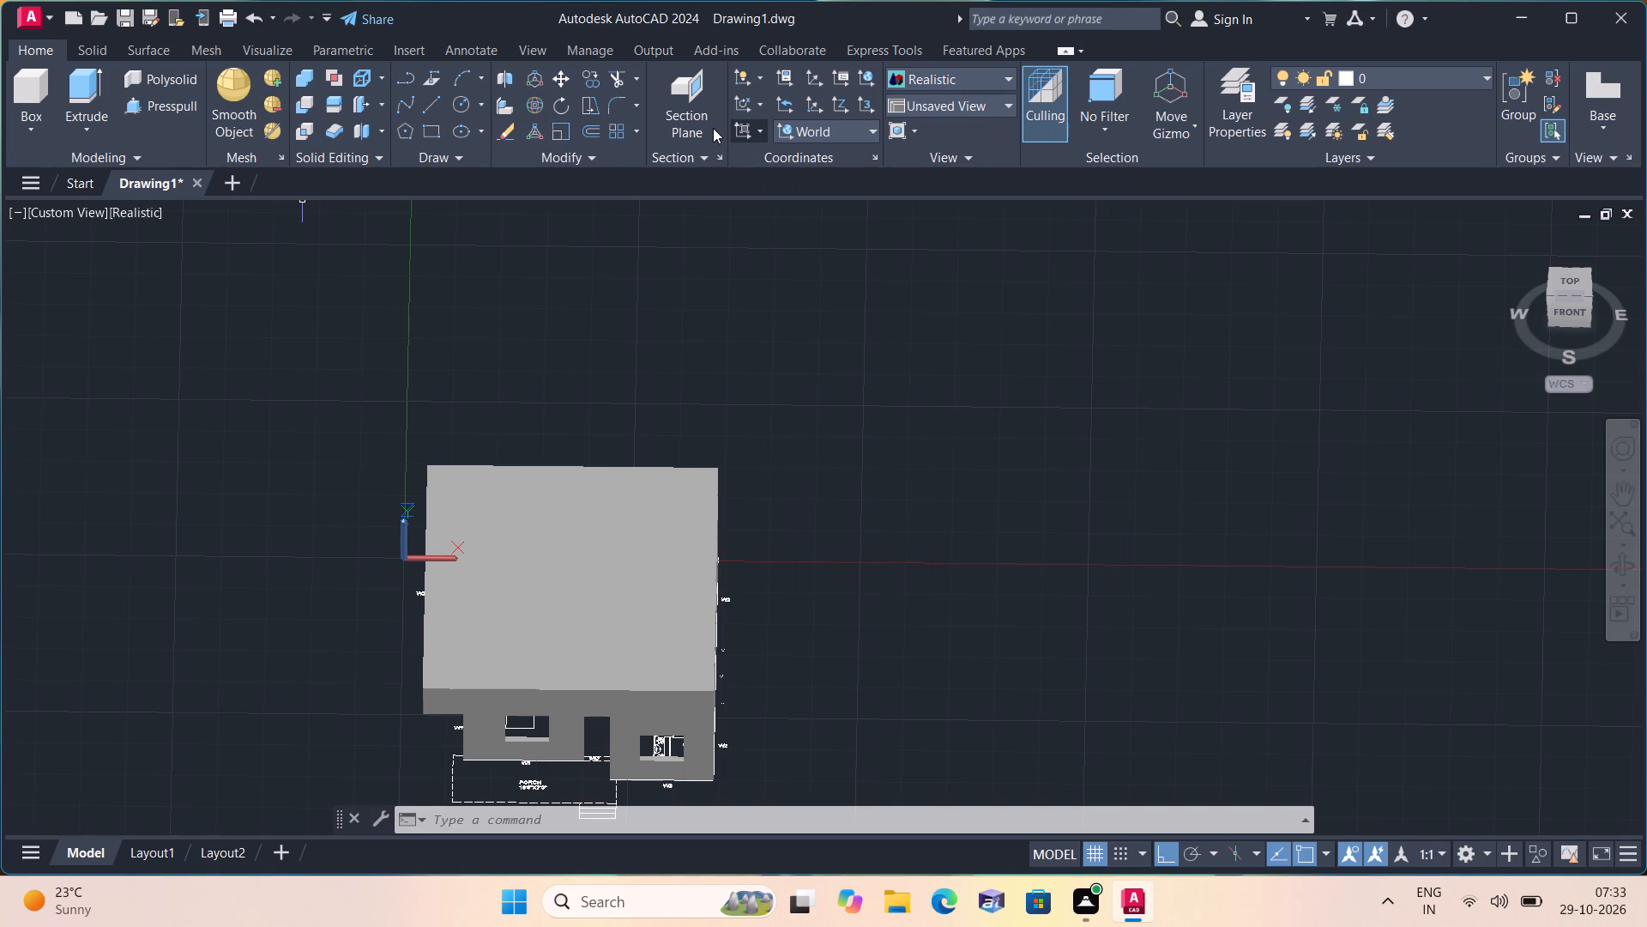
{"action": "scroll", "coordinate": [713, 128], "scroll_direction": "down", "scroll_amount": 1}
{"action": "scroll", "coordinate": [713, 128], "scroll_direction": "up", "scroll_amount": 1}
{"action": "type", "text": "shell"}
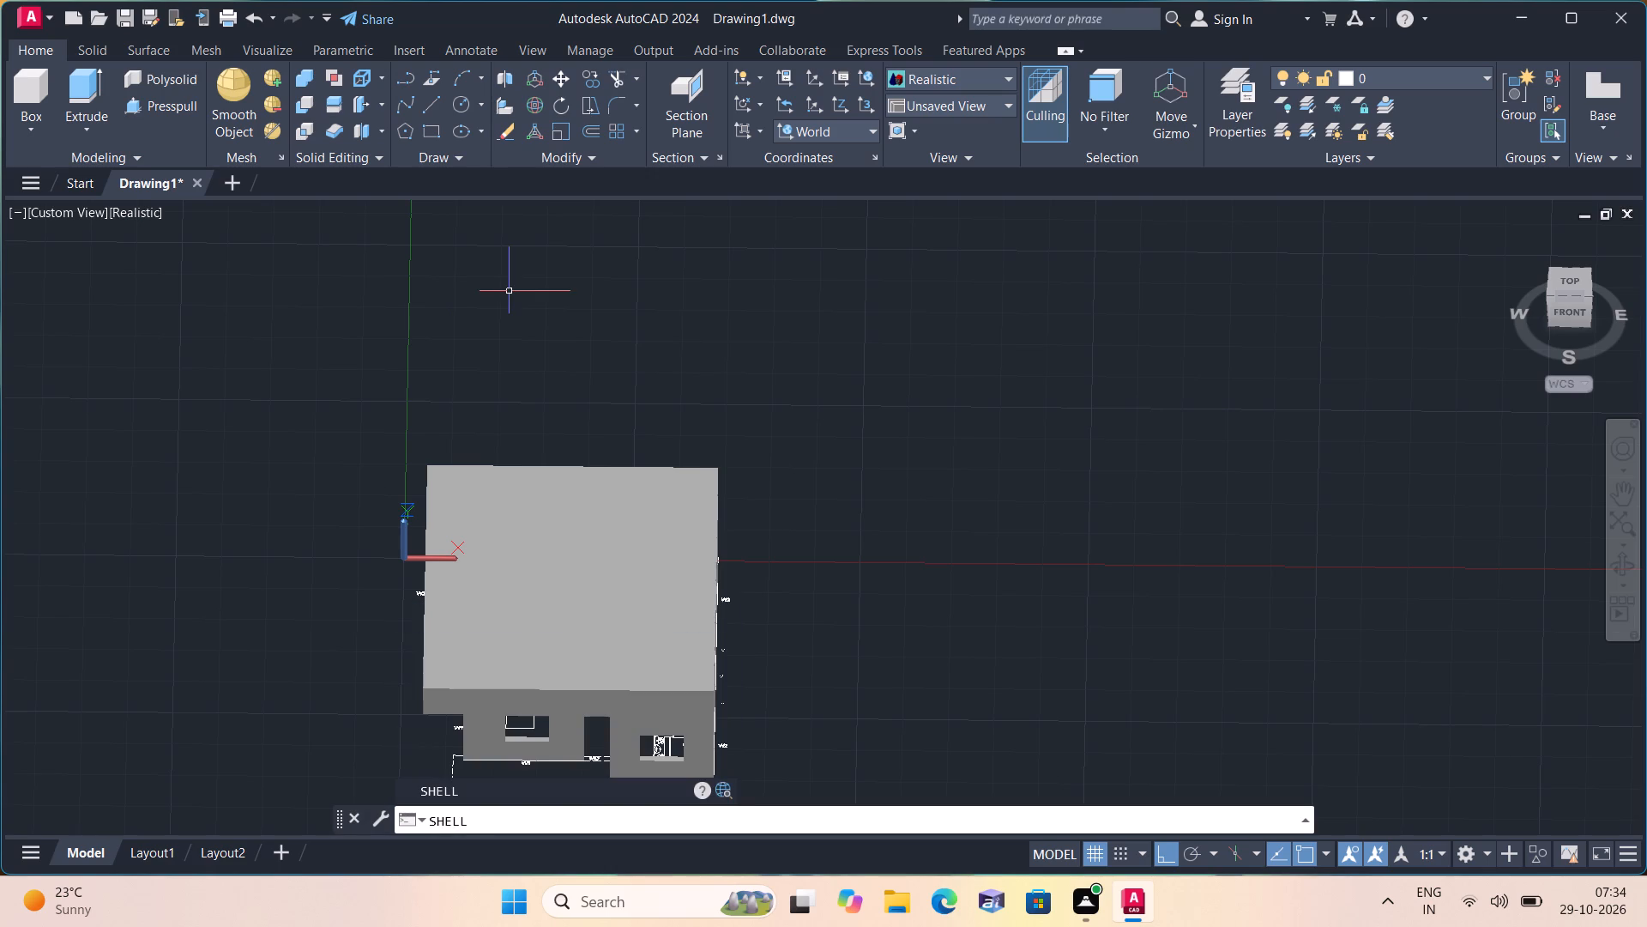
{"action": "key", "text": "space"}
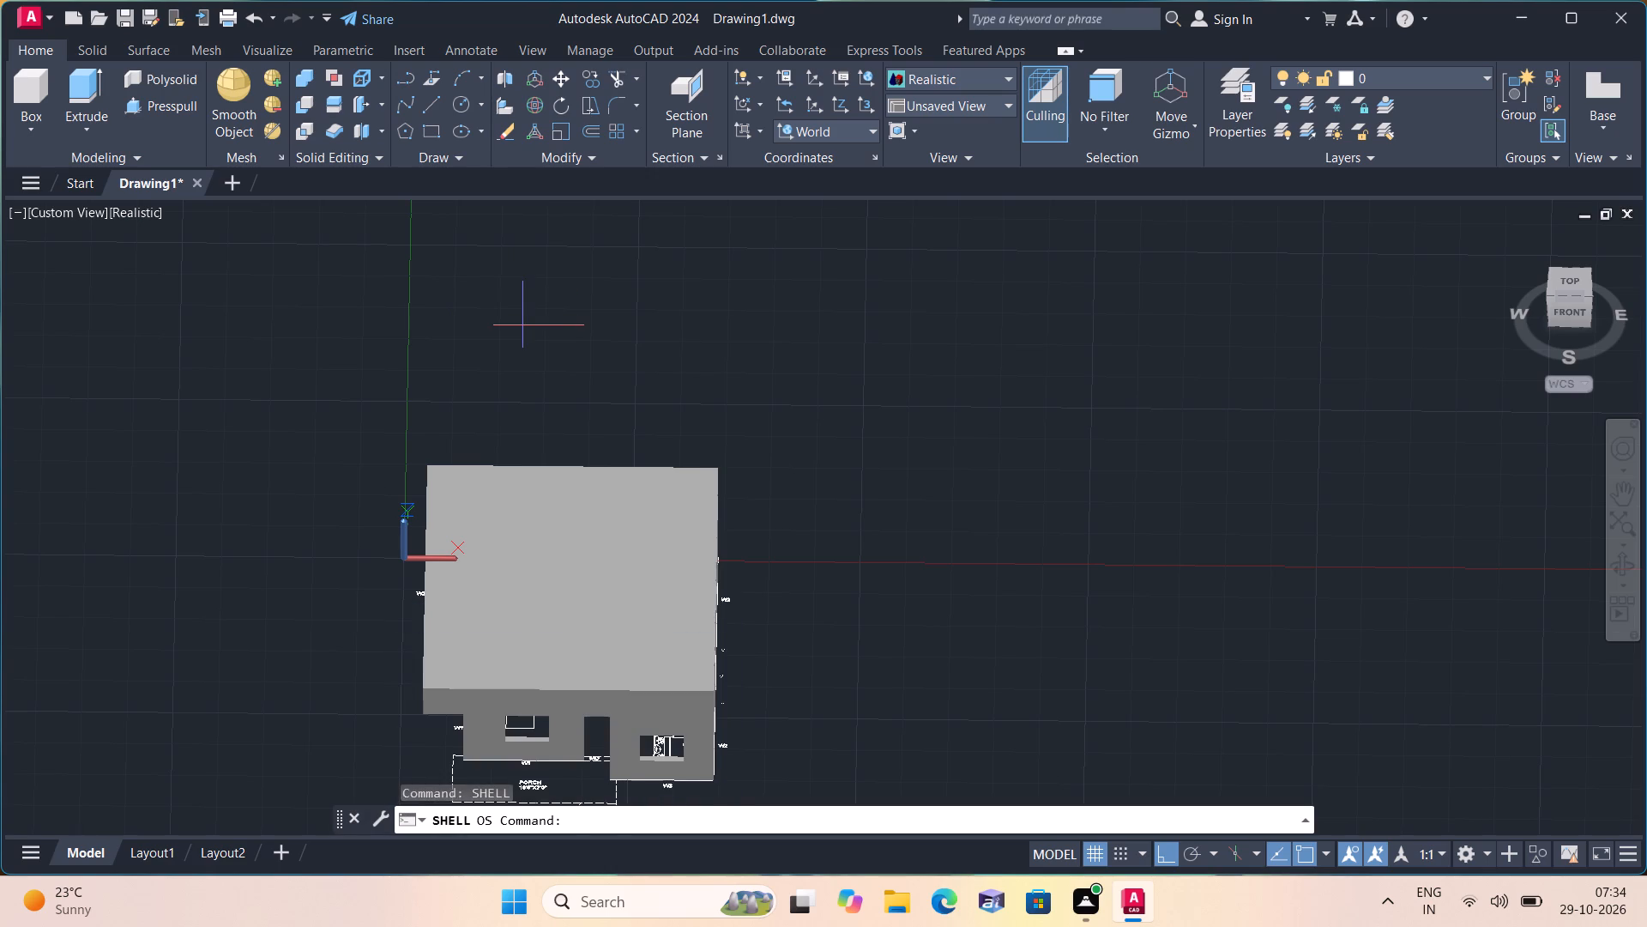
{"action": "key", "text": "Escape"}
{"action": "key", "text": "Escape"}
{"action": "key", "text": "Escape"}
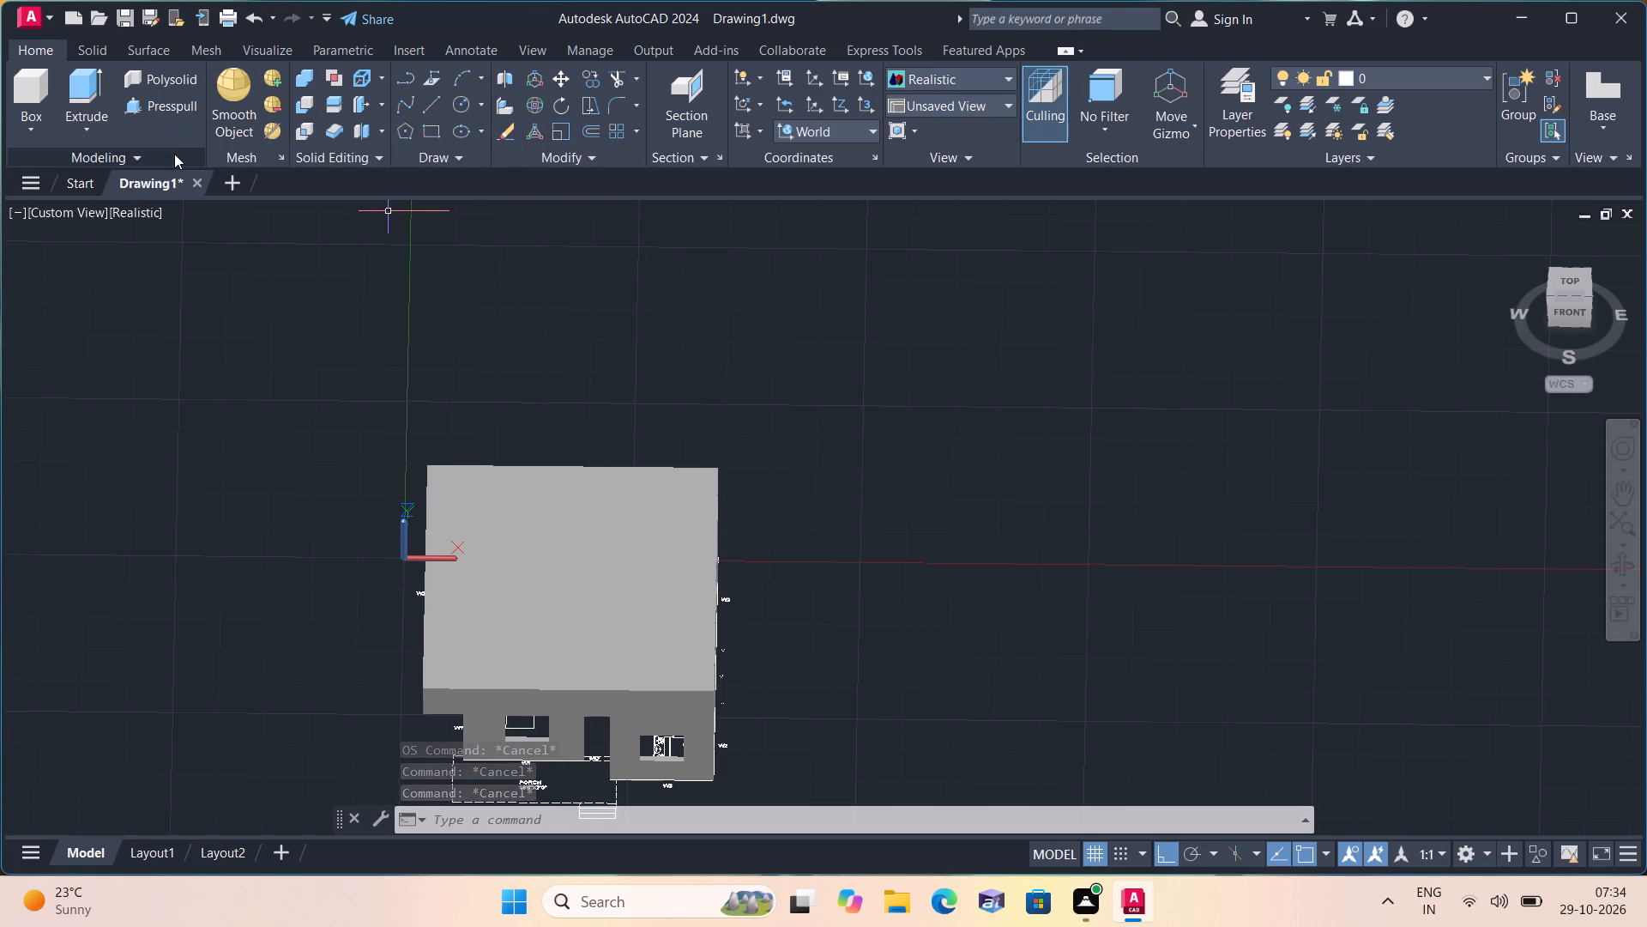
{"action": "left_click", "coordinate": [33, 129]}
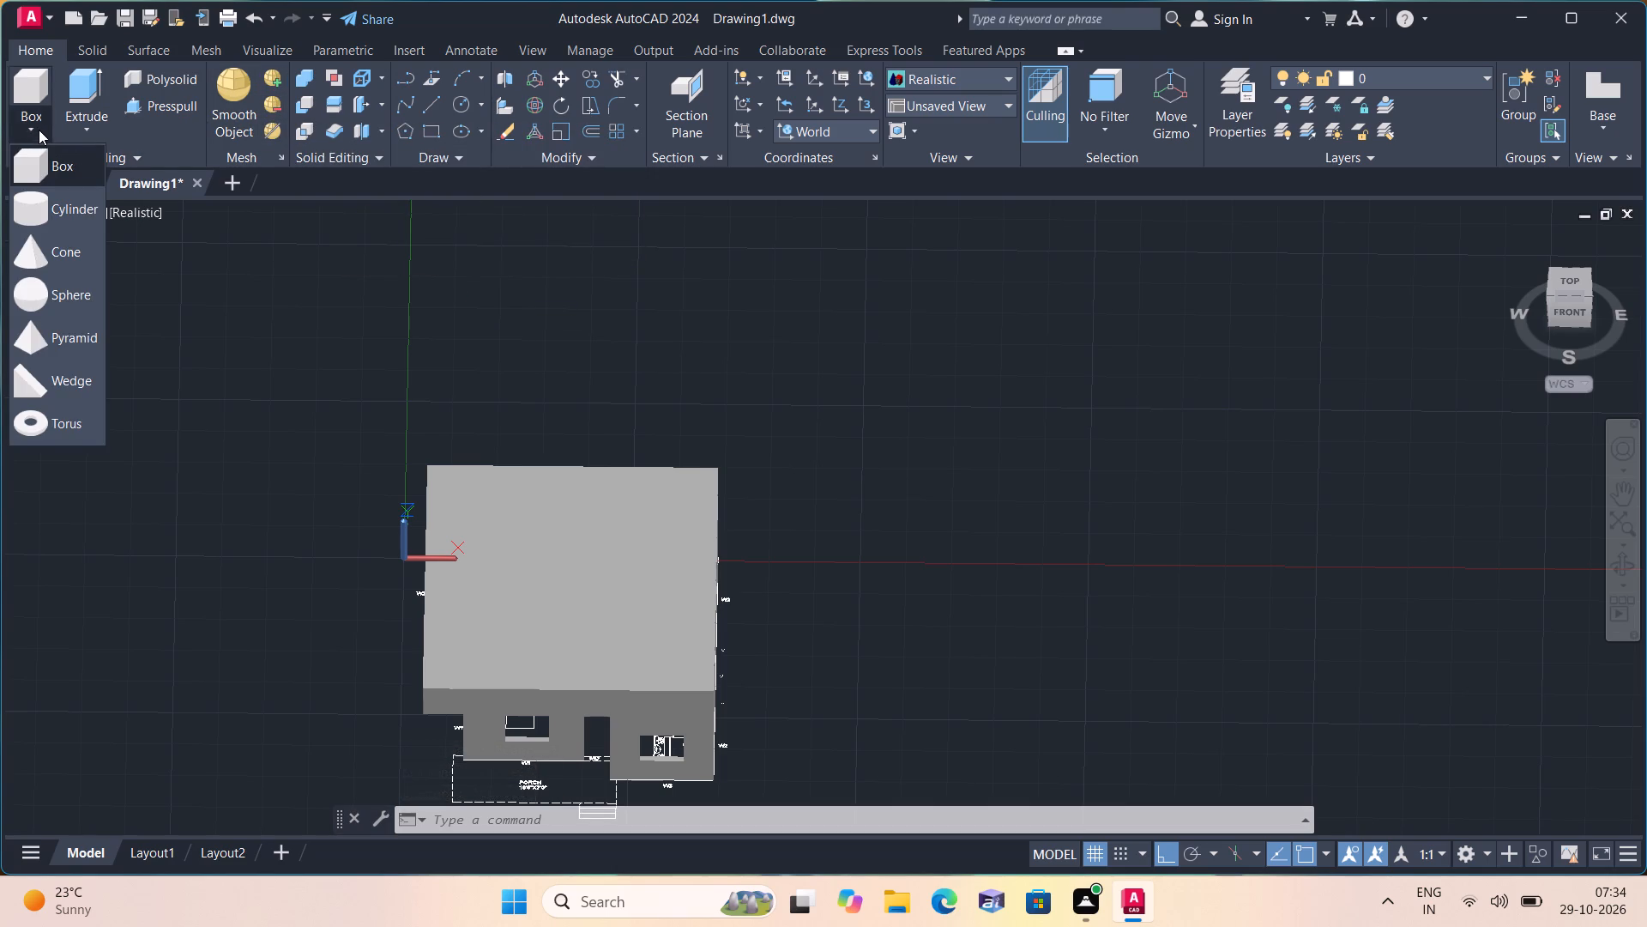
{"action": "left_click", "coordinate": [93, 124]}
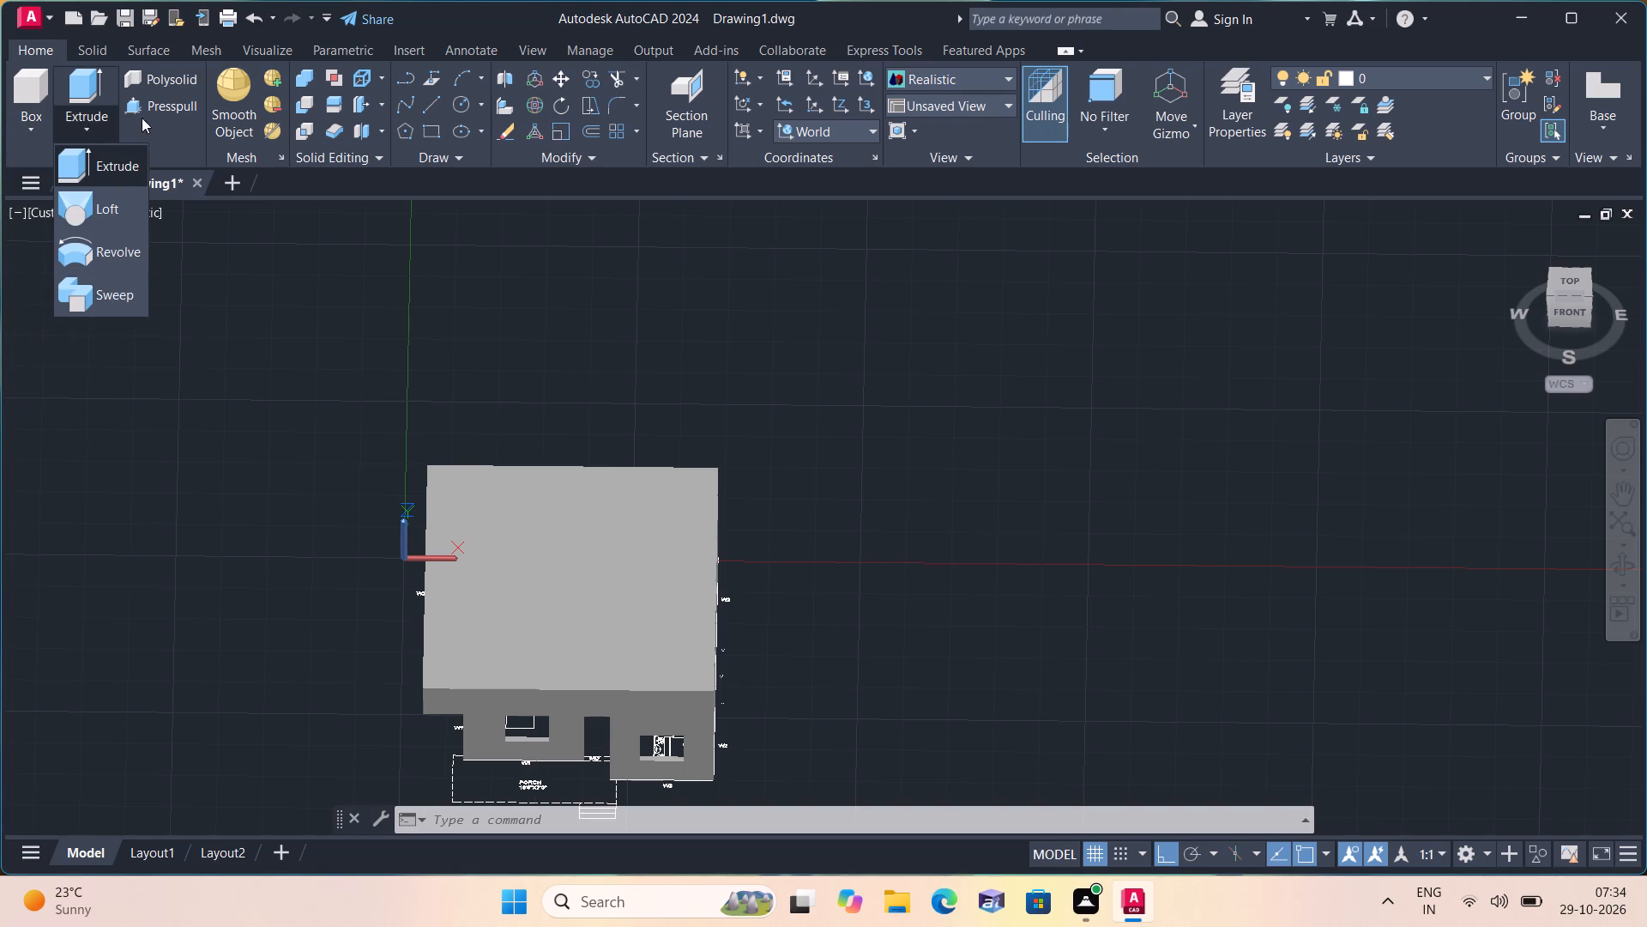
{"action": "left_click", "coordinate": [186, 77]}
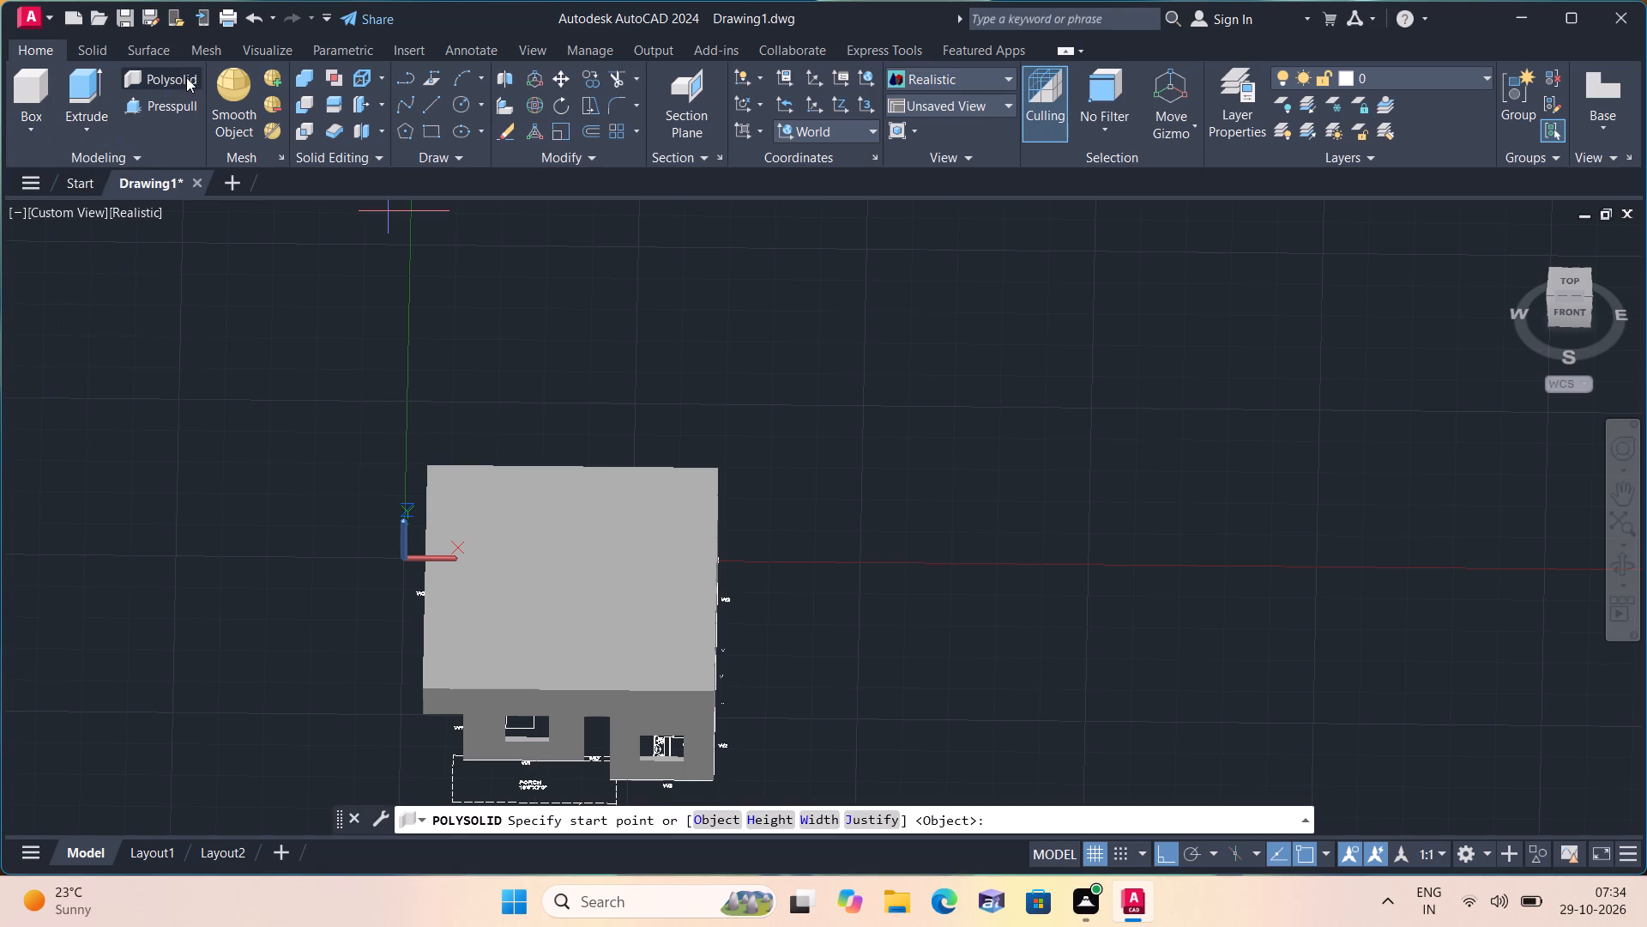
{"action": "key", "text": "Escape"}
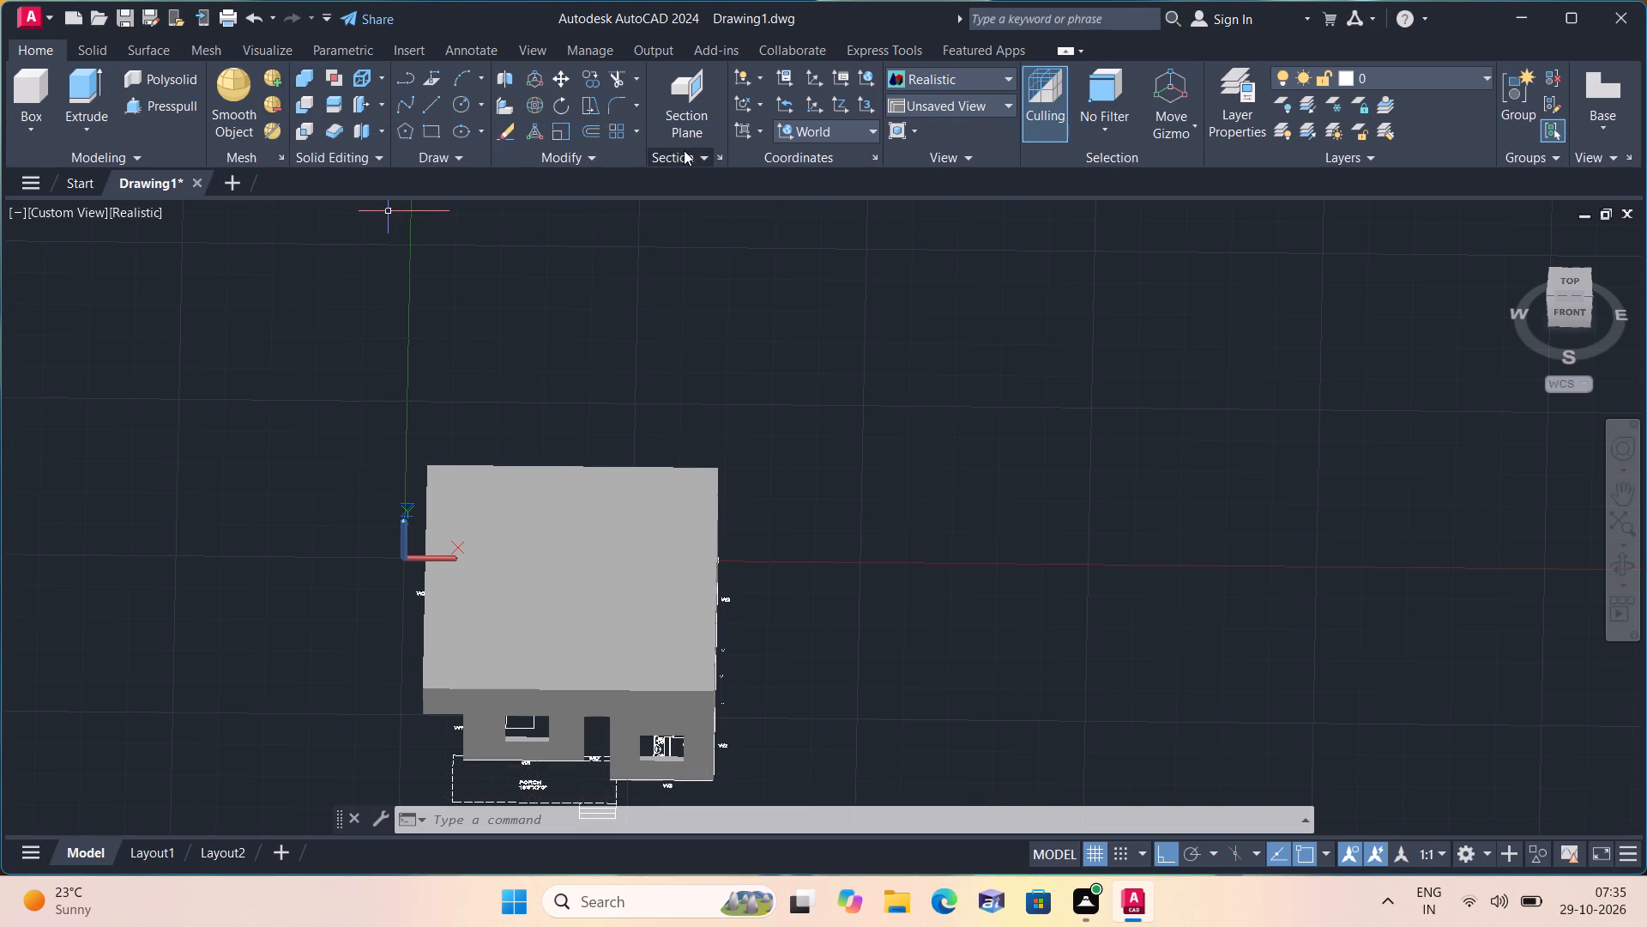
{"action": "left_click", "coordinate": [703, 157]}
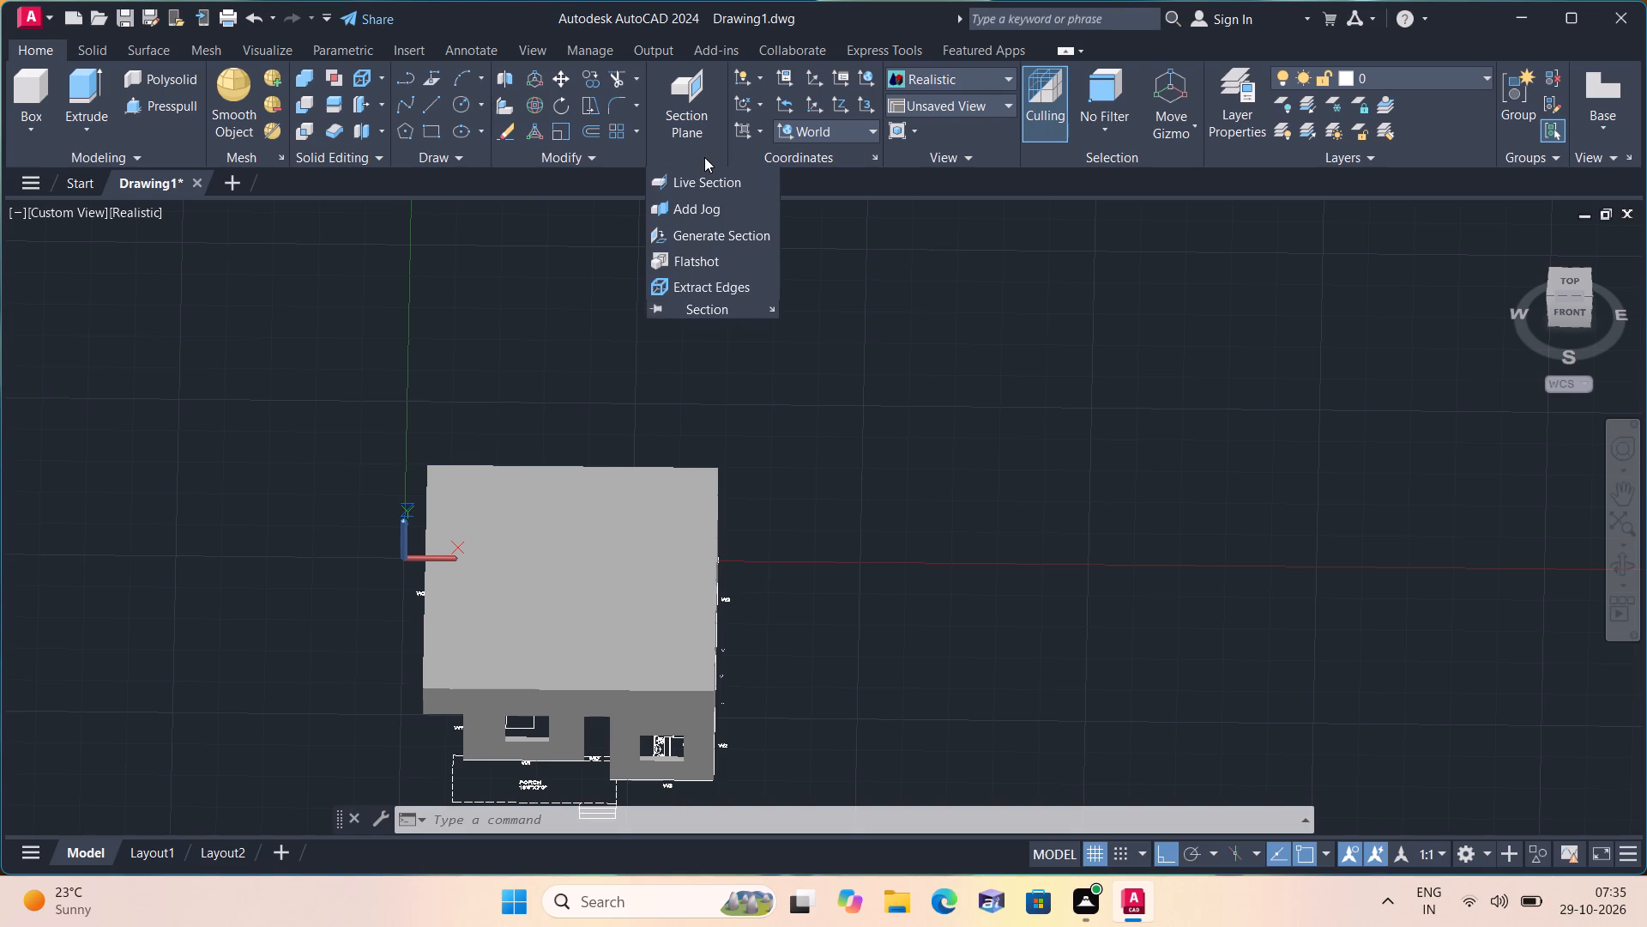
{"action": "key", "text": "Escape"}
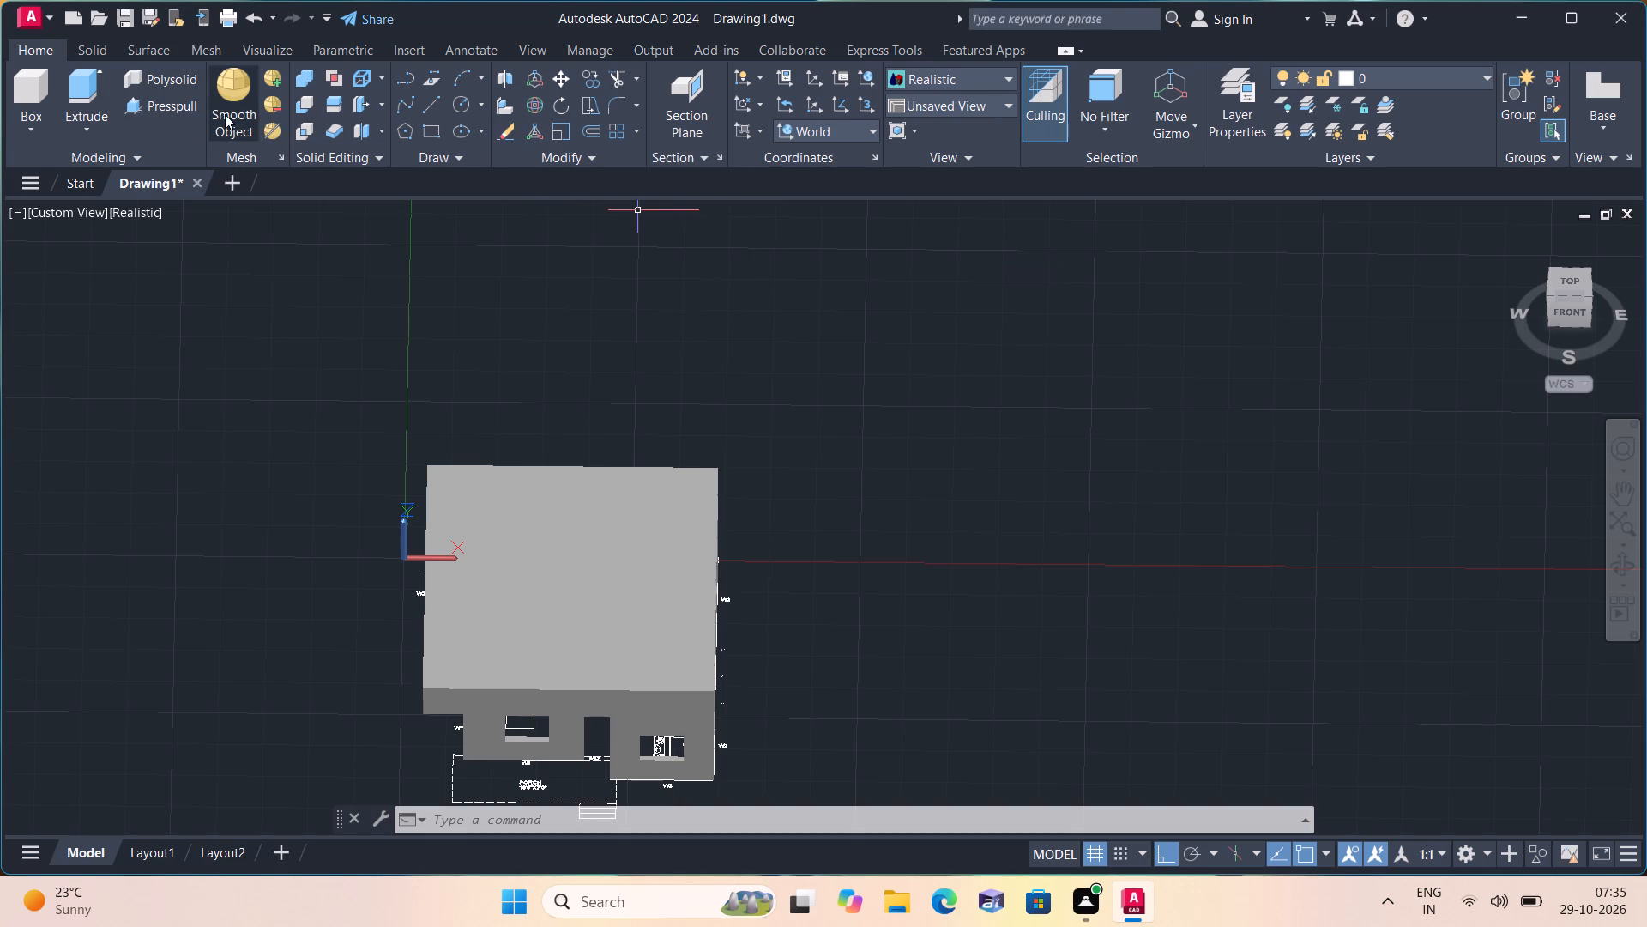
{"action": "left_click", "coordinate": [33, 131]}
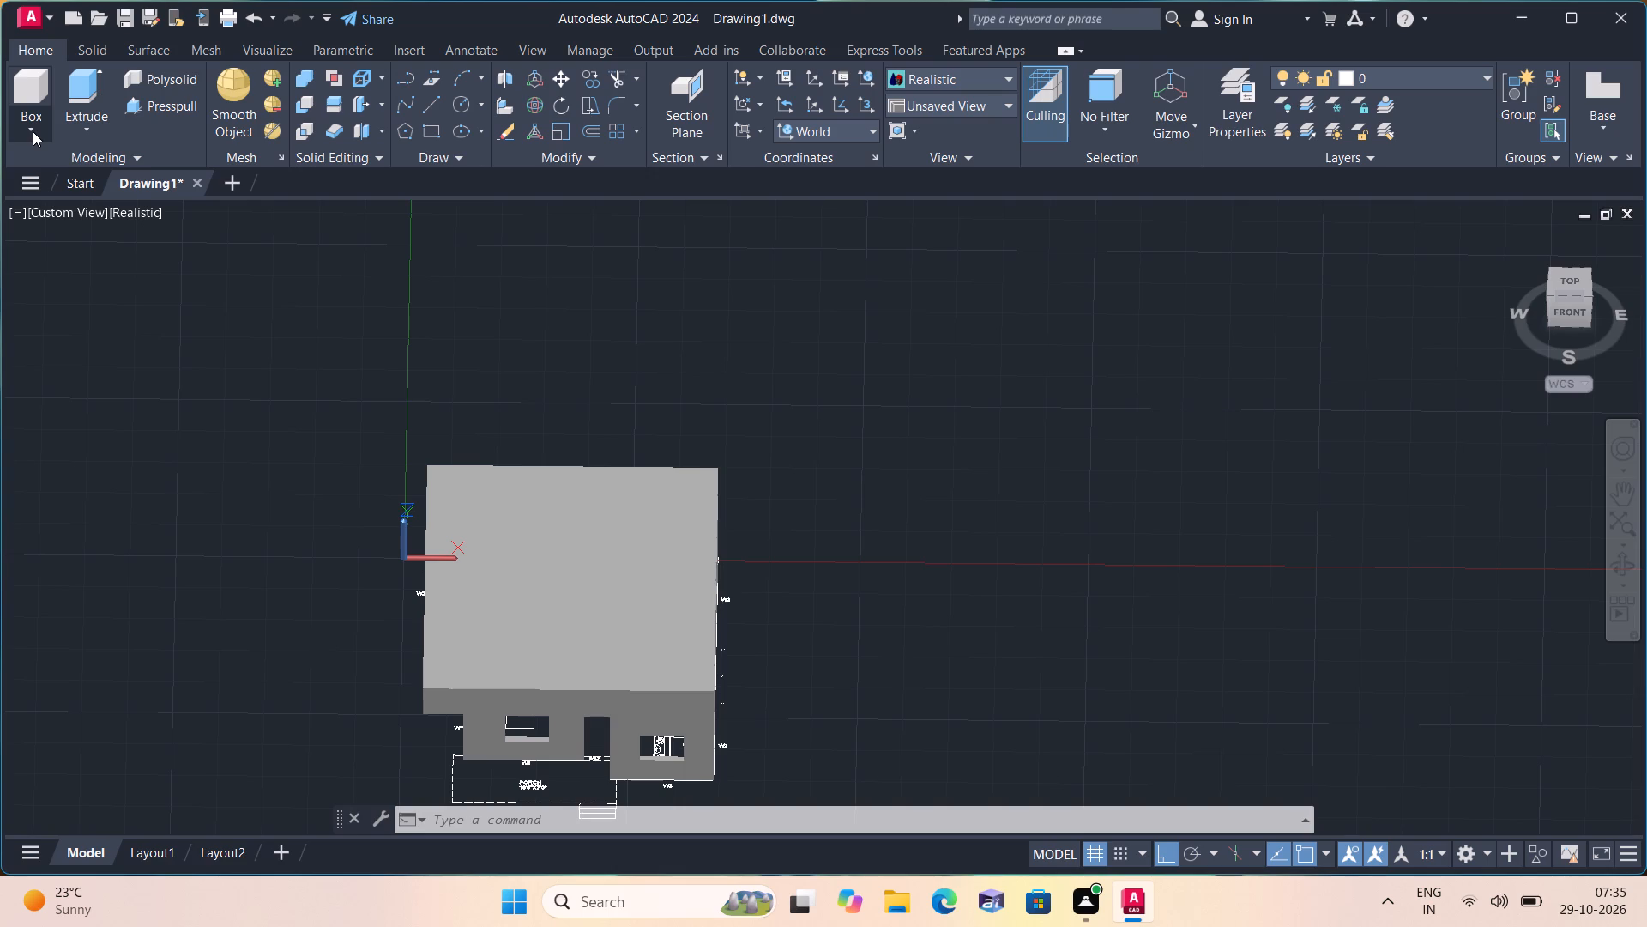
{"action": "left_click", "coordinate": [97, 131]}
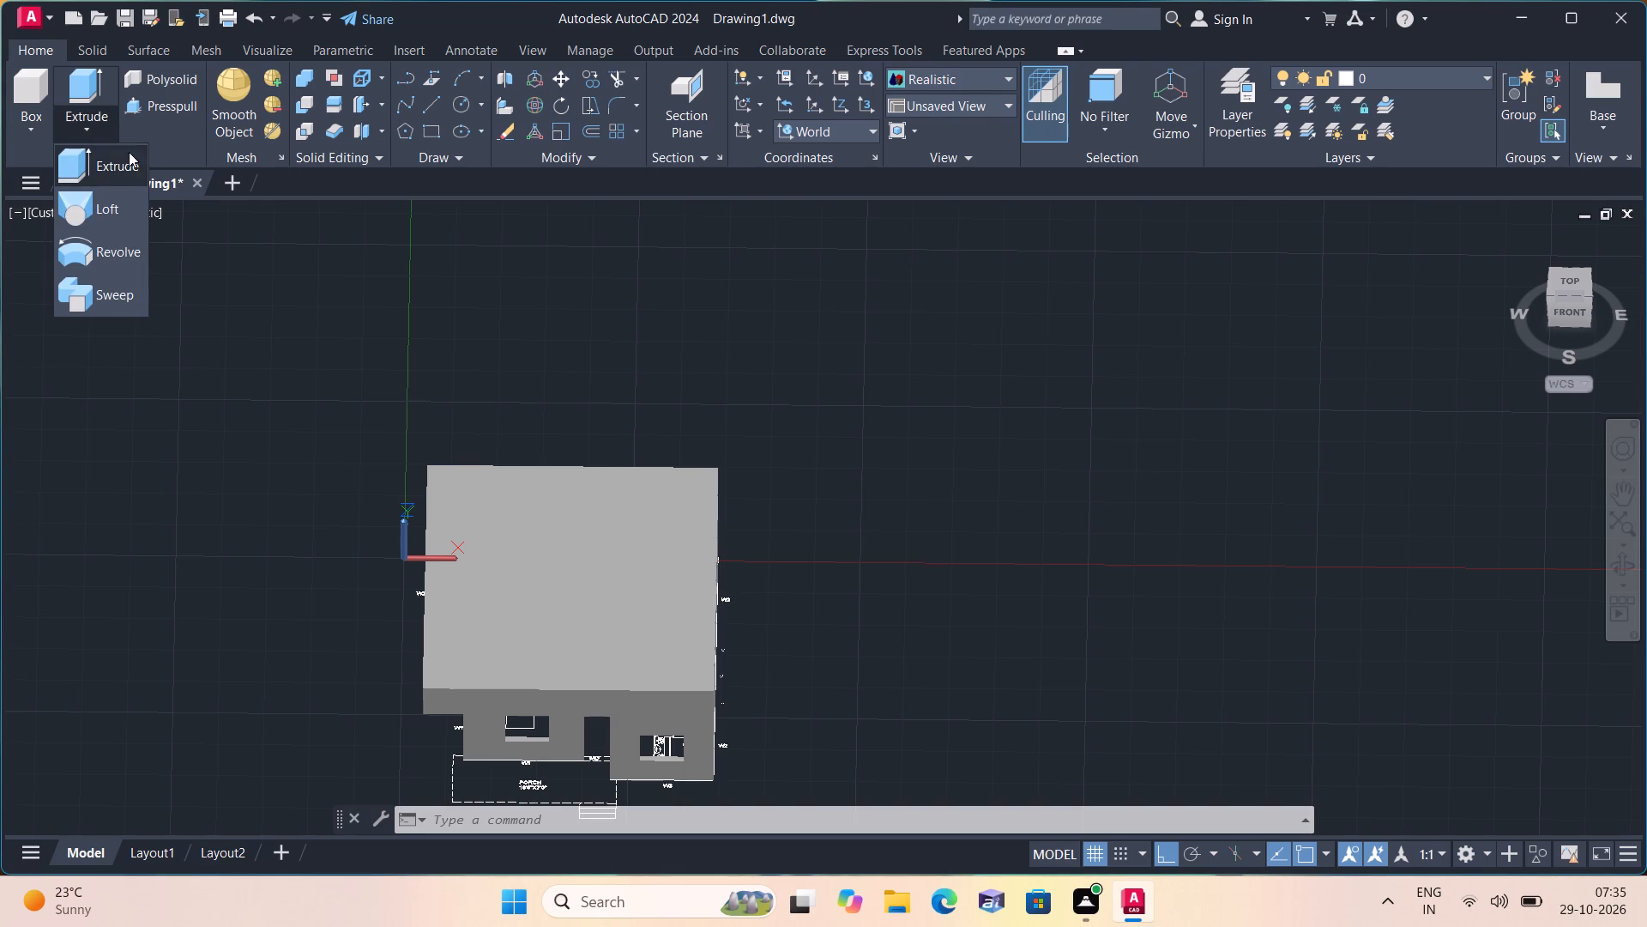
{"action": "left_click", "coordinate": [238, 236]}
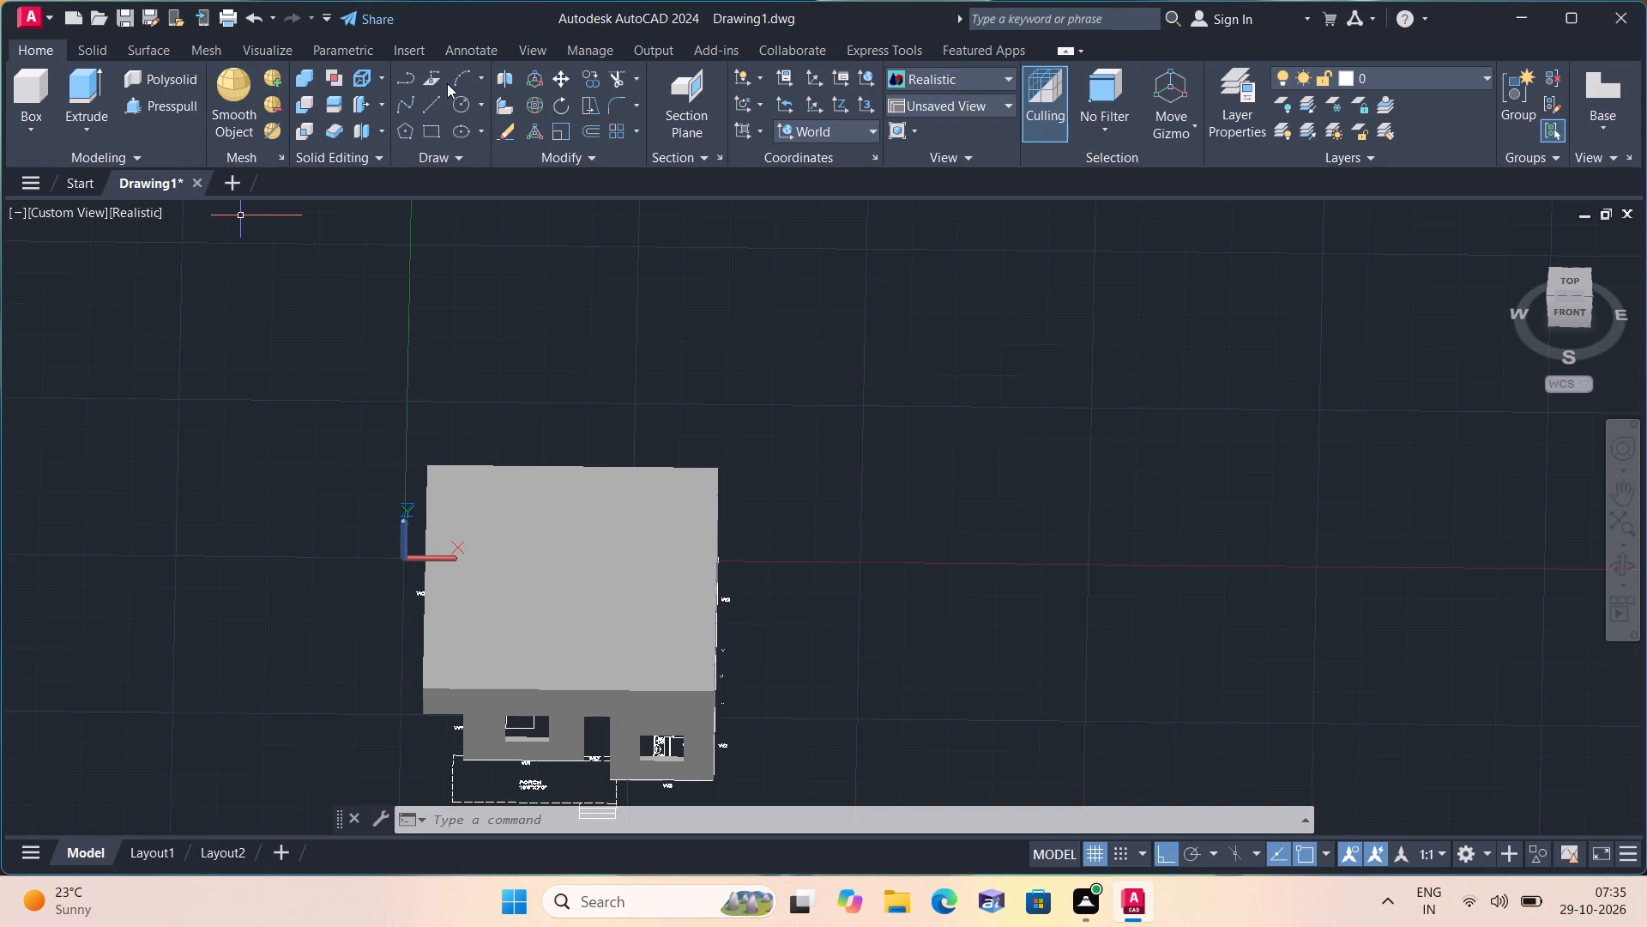
Start a Subtract operation with the 3'6" high box over the roof as the solid to subtract from.
{"action": "left_click", "coordinate": [302, 82]}
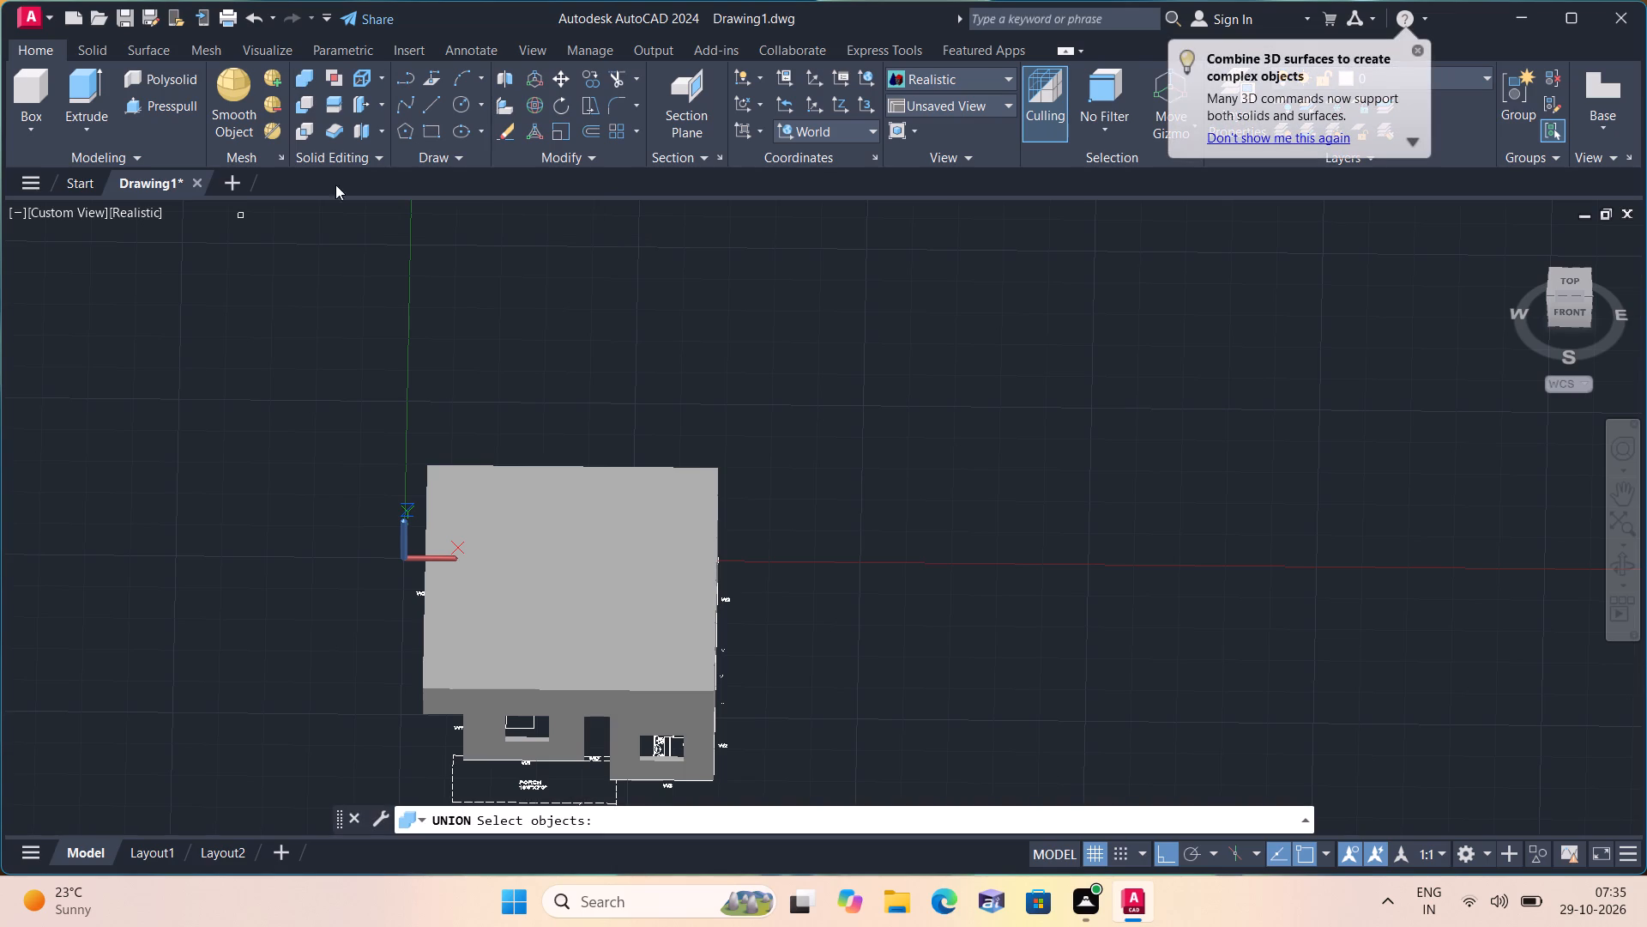
{"action": "left_click", "coordinate": [308, 100]}
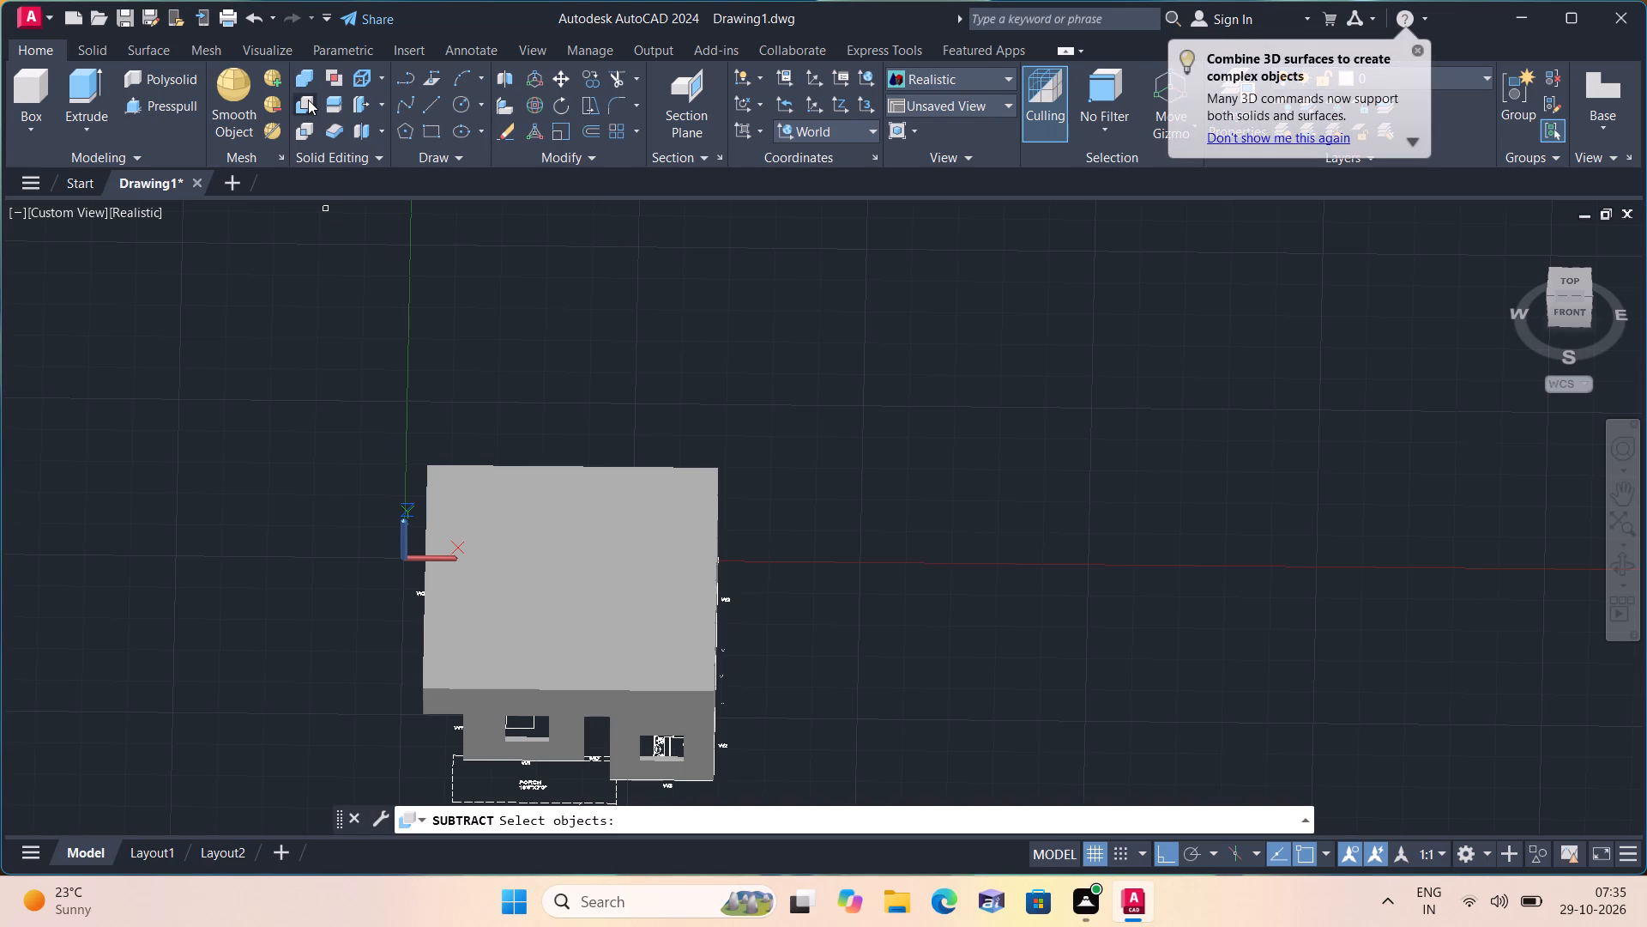
{"action": "left_click", "coordinate": [511, 543]}
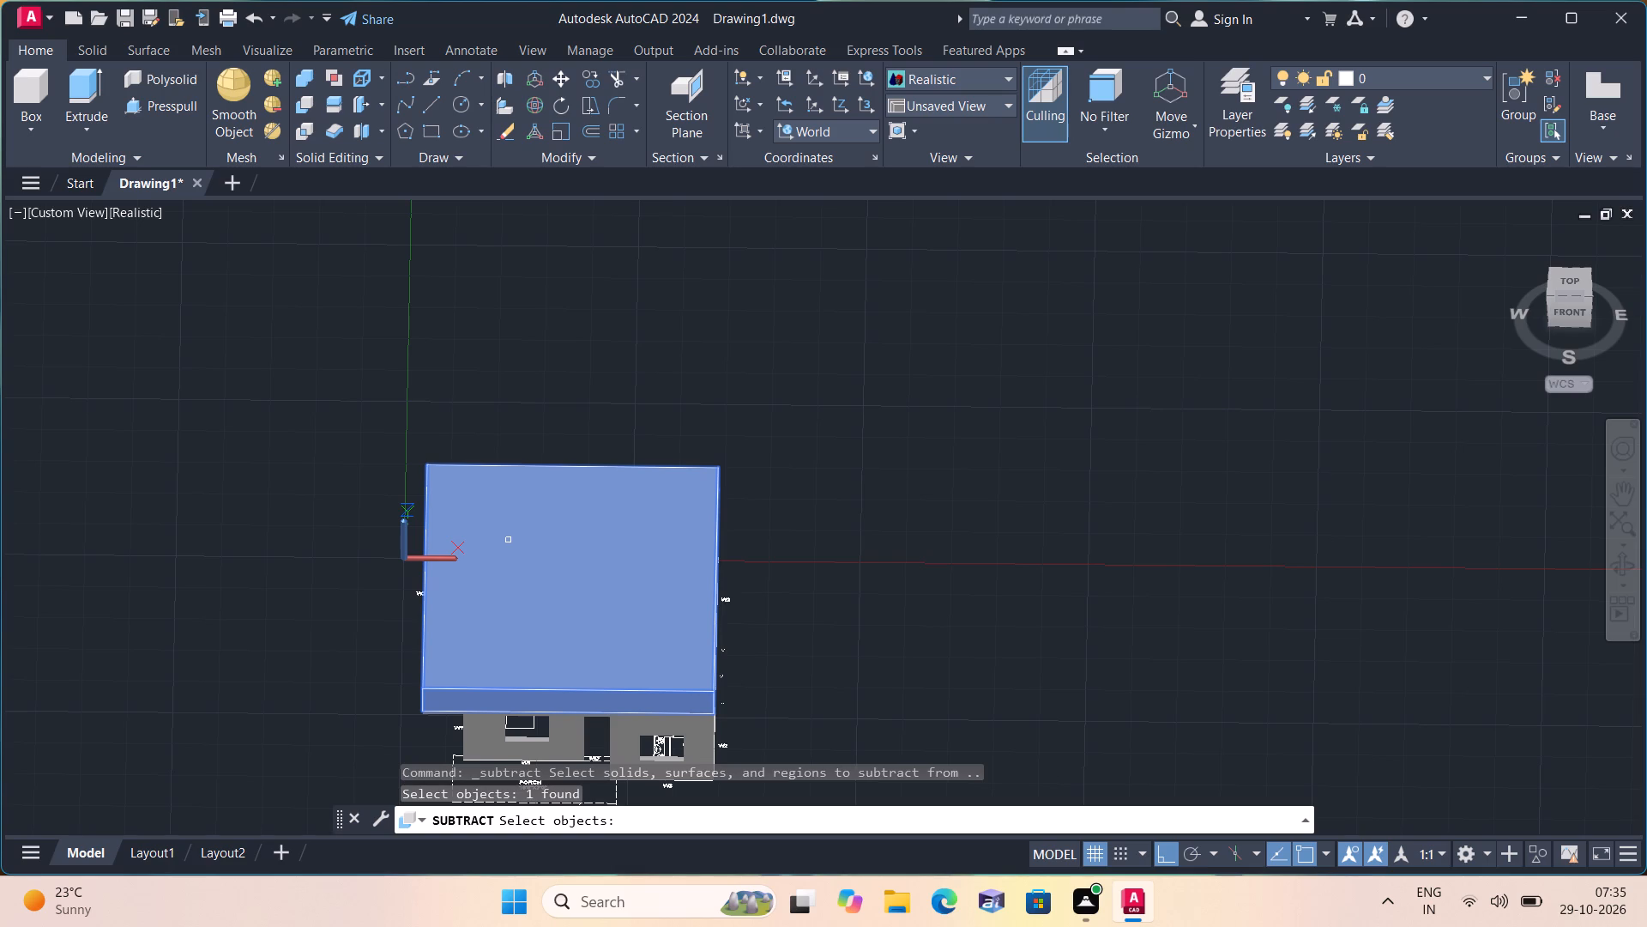
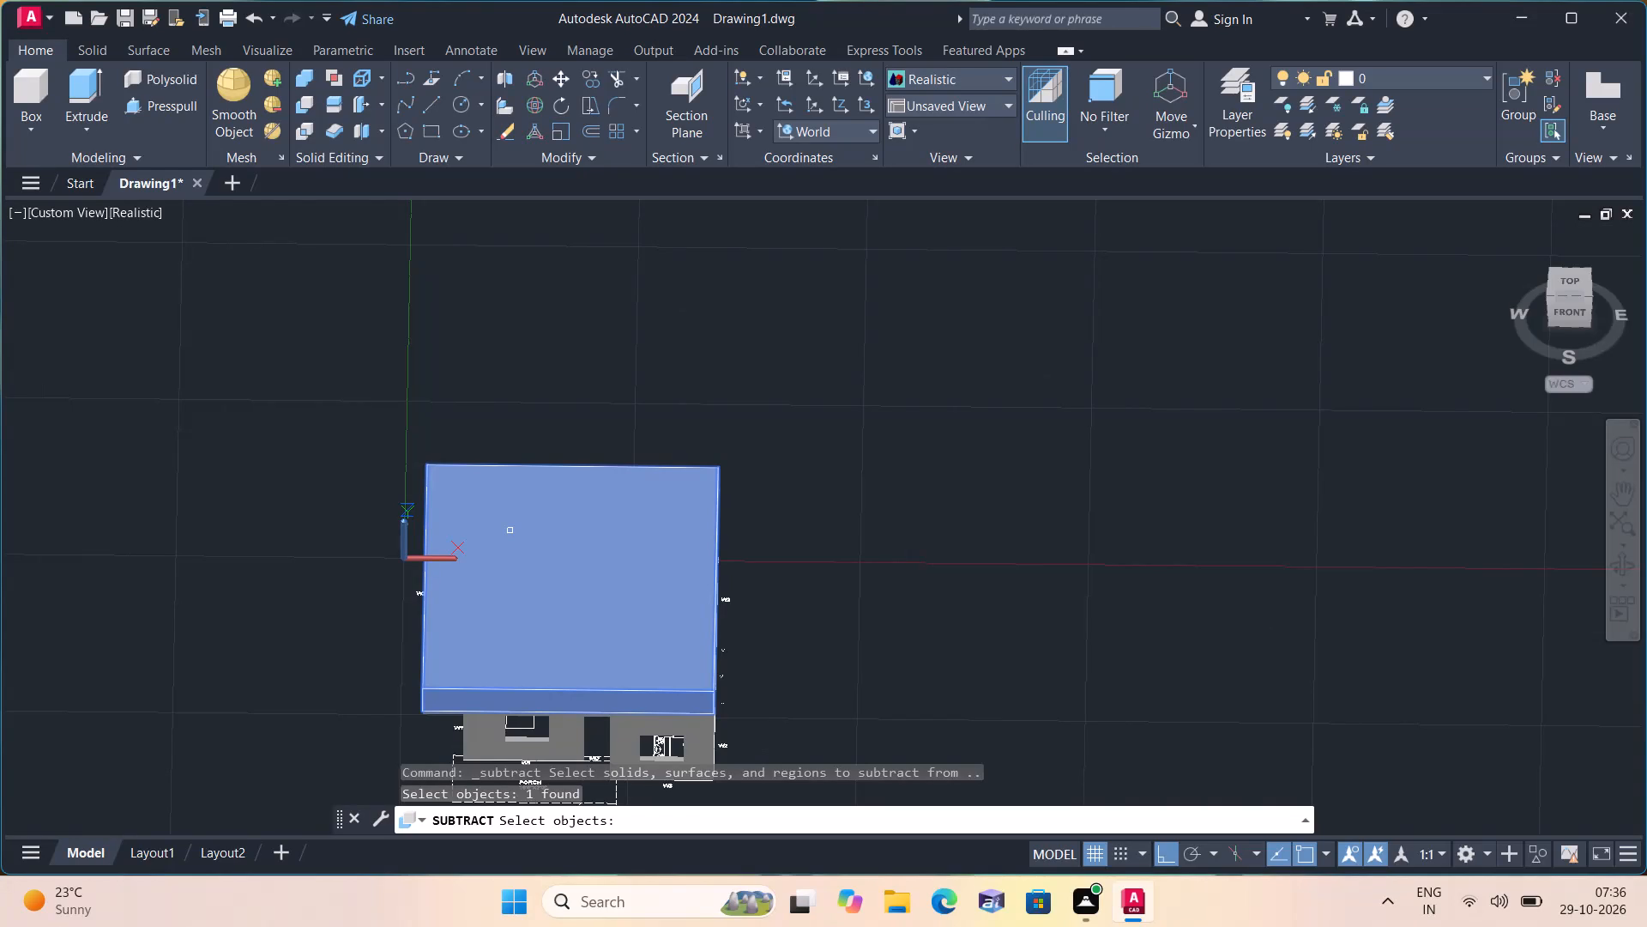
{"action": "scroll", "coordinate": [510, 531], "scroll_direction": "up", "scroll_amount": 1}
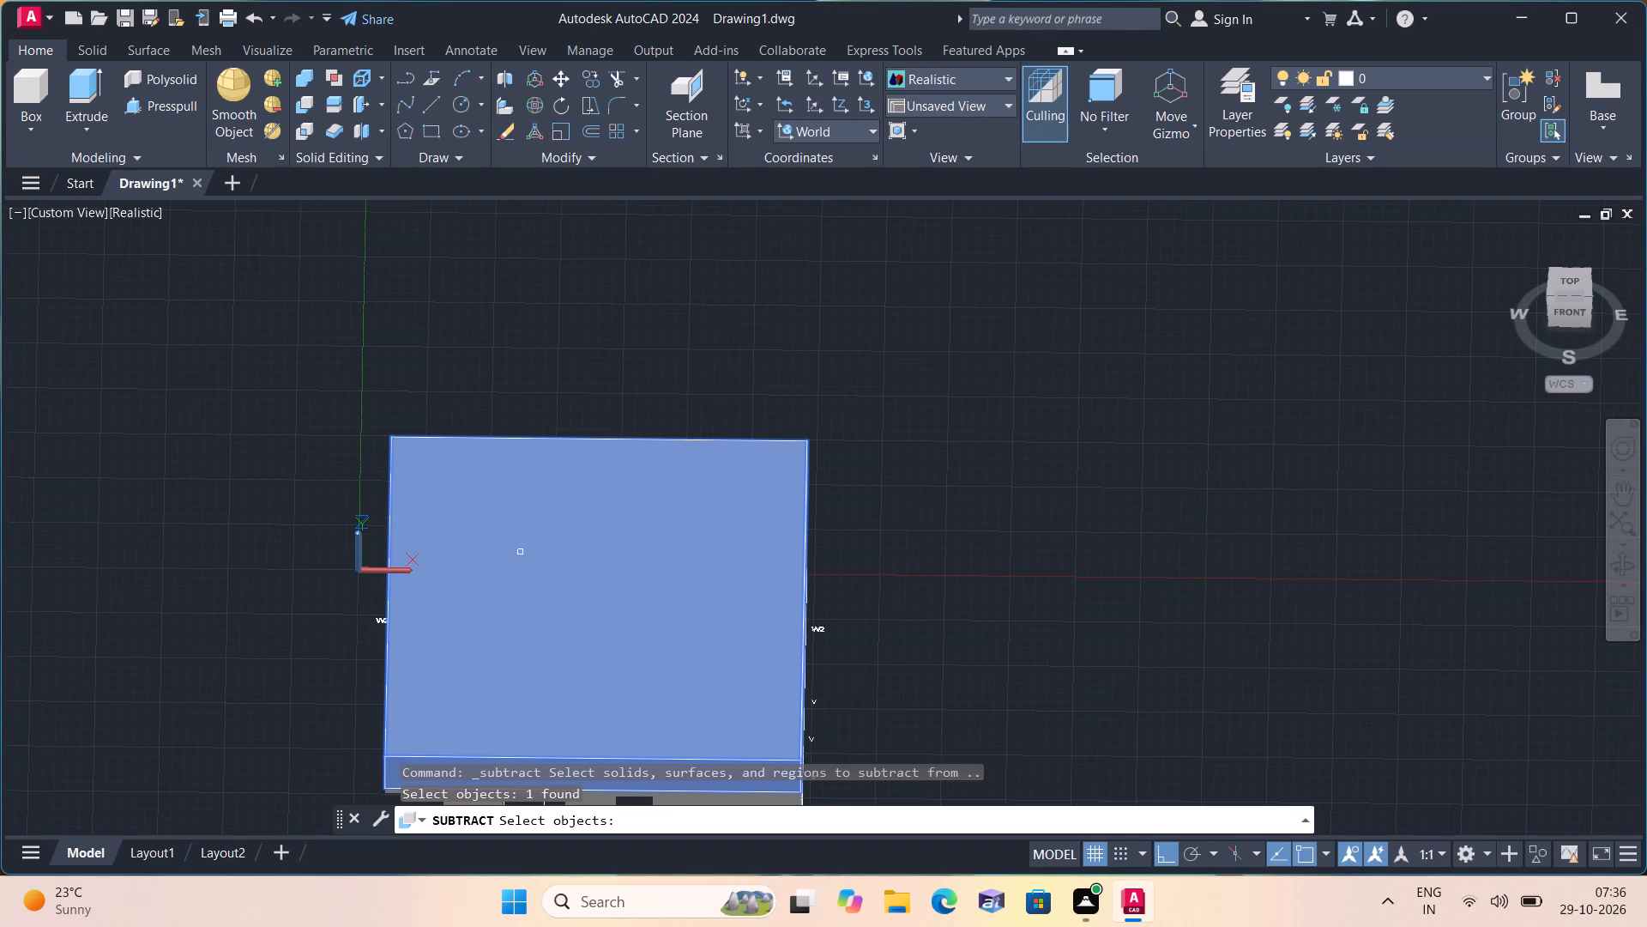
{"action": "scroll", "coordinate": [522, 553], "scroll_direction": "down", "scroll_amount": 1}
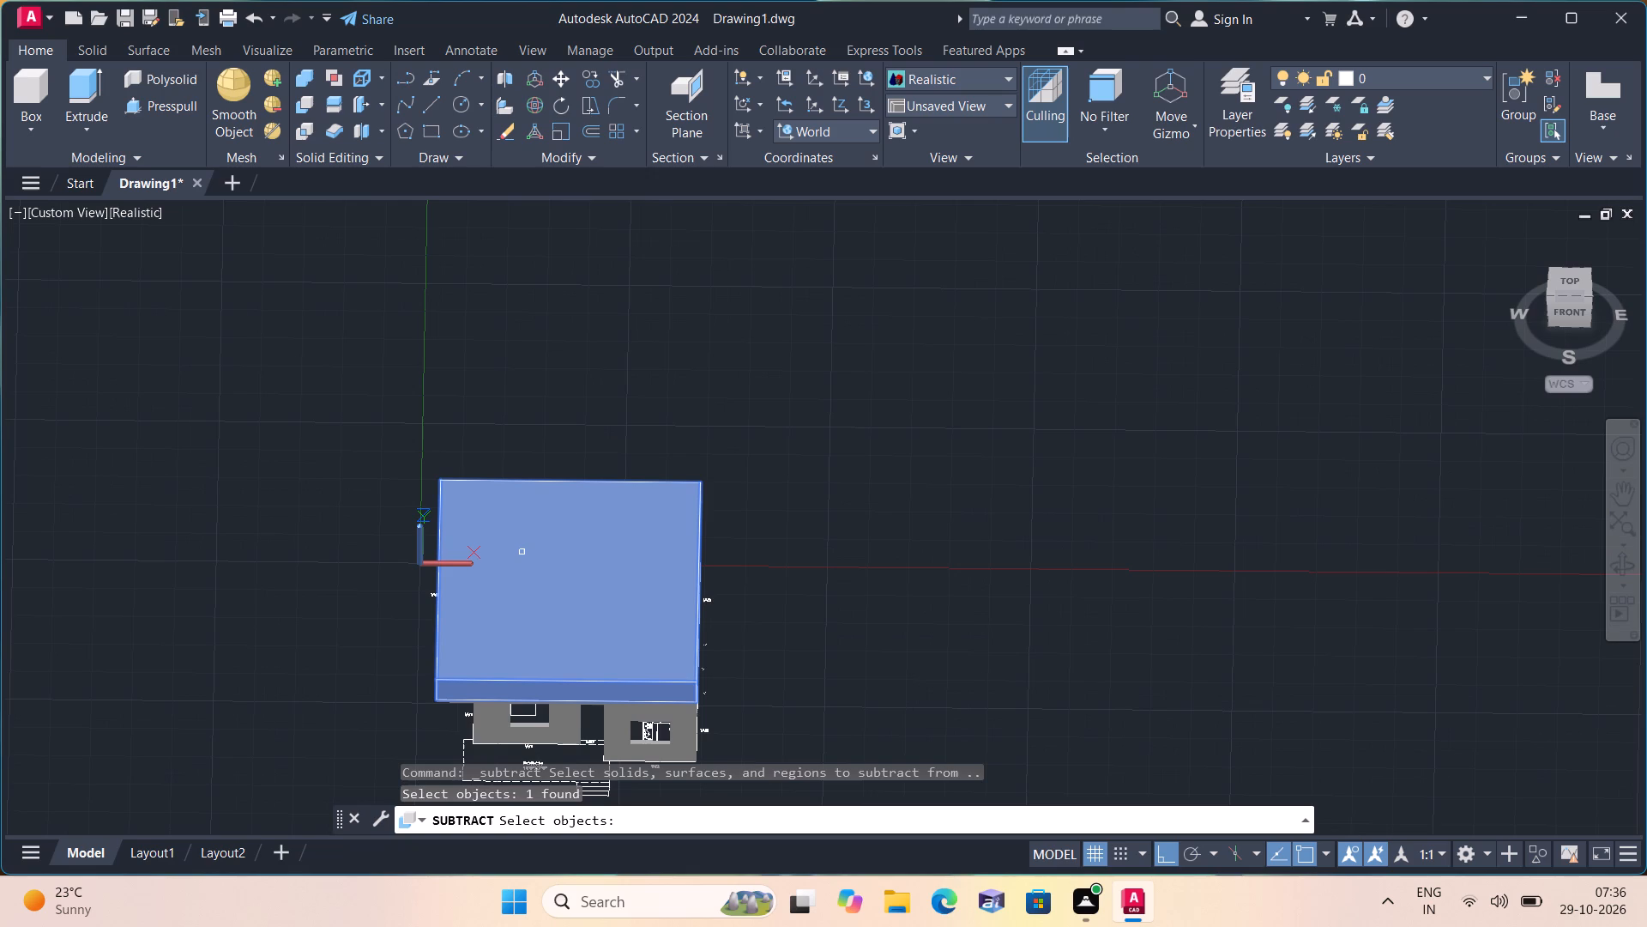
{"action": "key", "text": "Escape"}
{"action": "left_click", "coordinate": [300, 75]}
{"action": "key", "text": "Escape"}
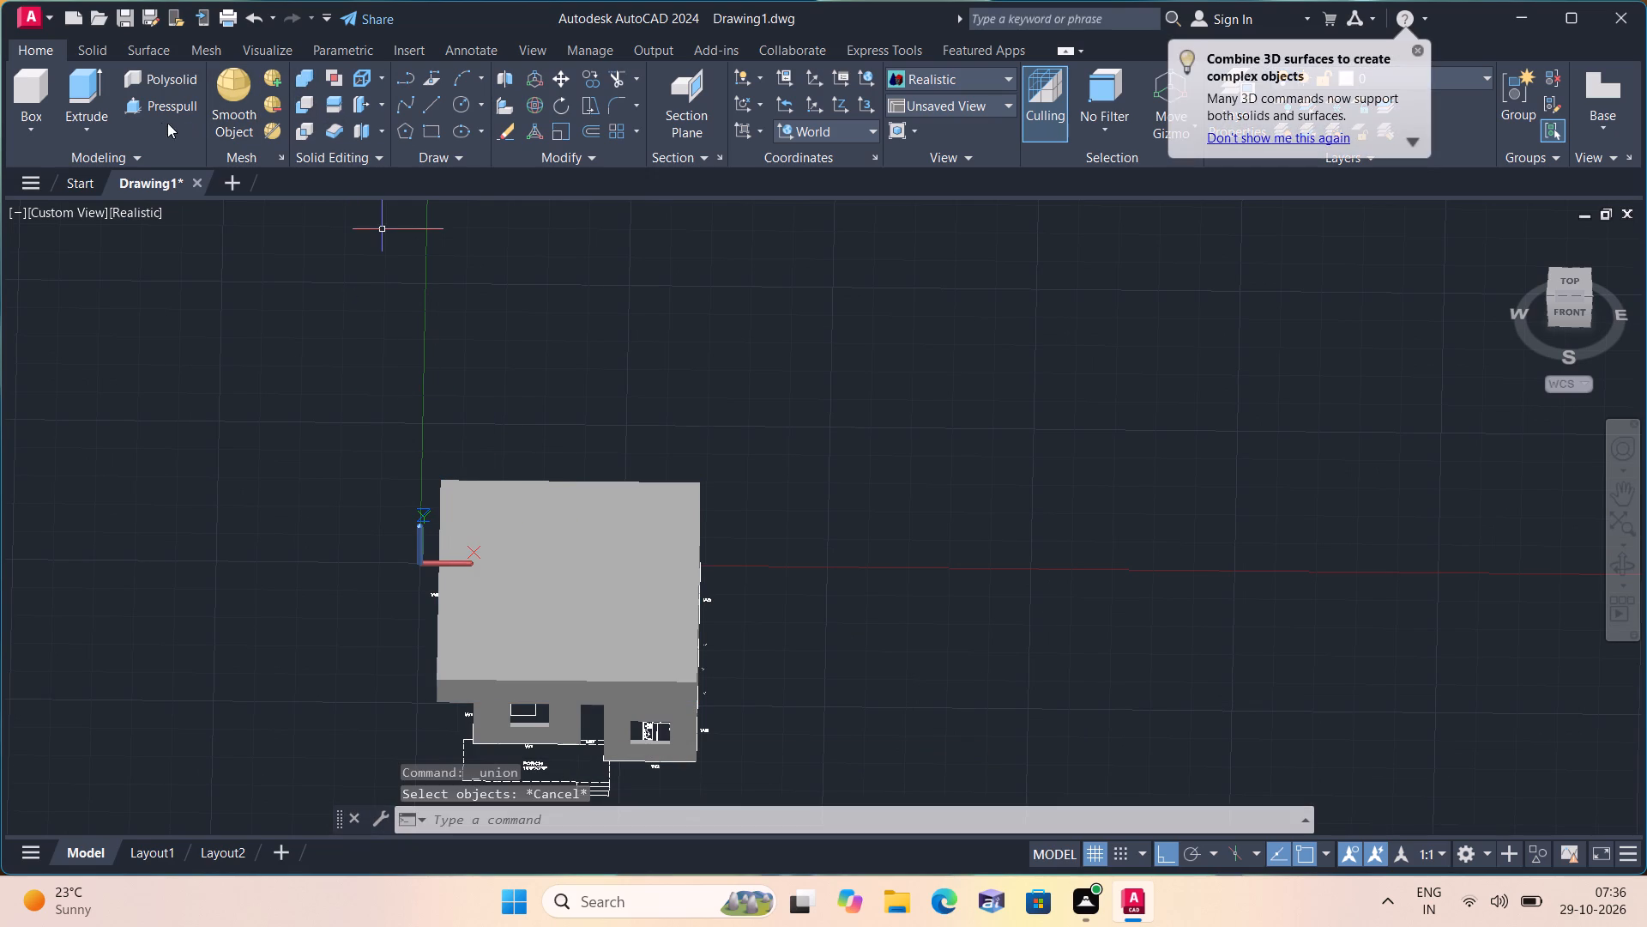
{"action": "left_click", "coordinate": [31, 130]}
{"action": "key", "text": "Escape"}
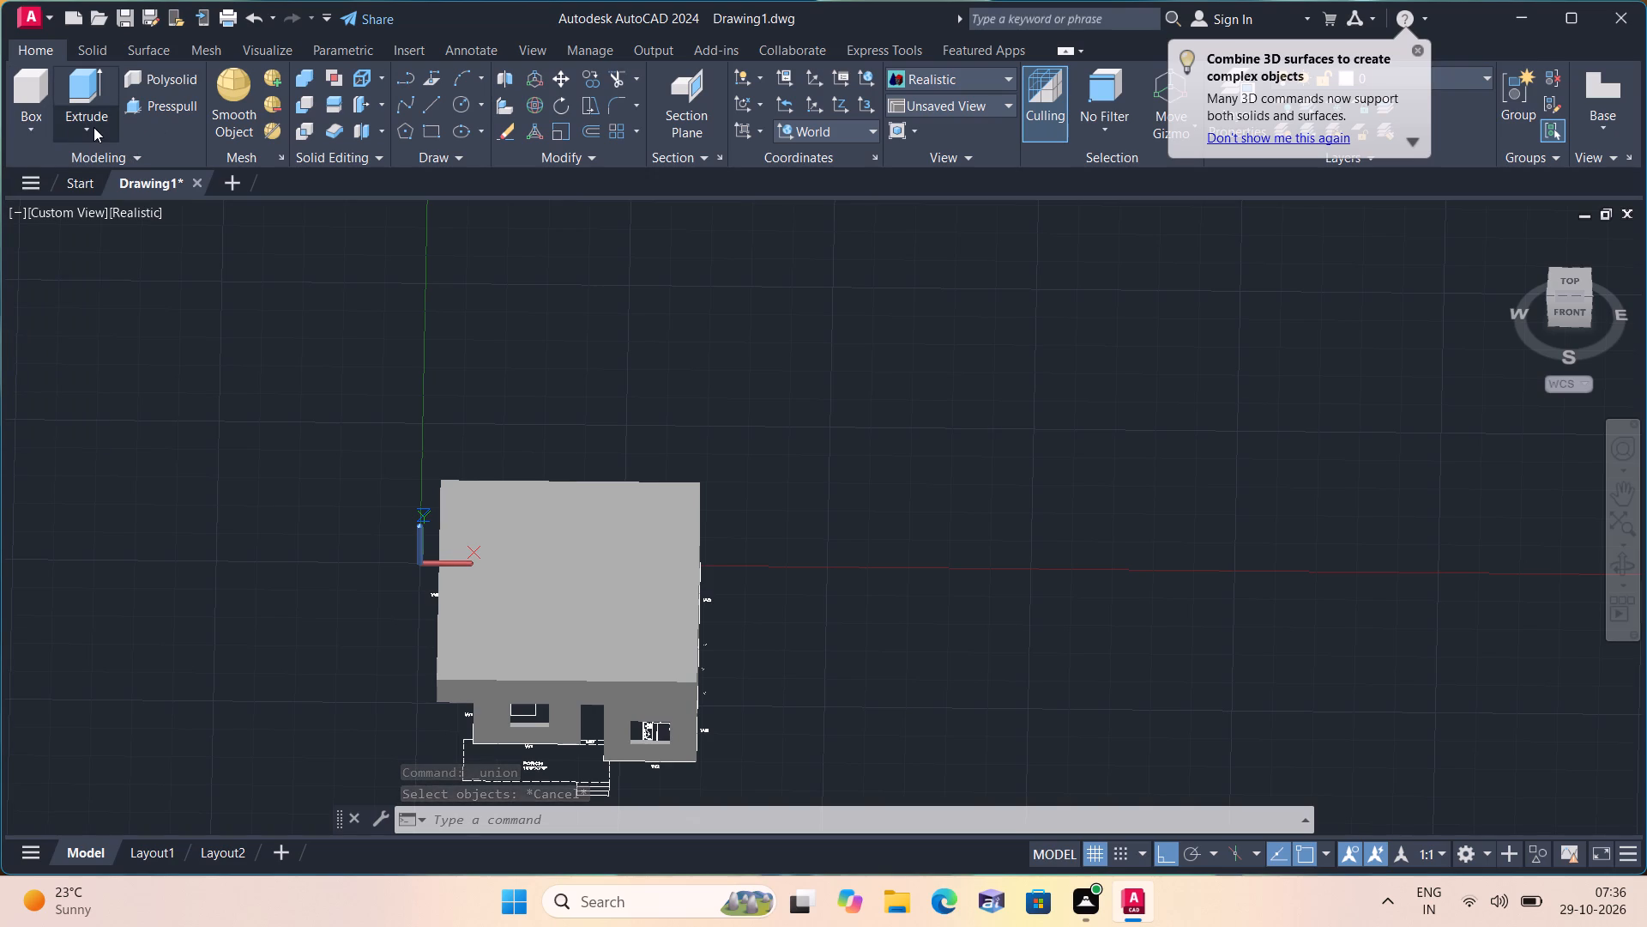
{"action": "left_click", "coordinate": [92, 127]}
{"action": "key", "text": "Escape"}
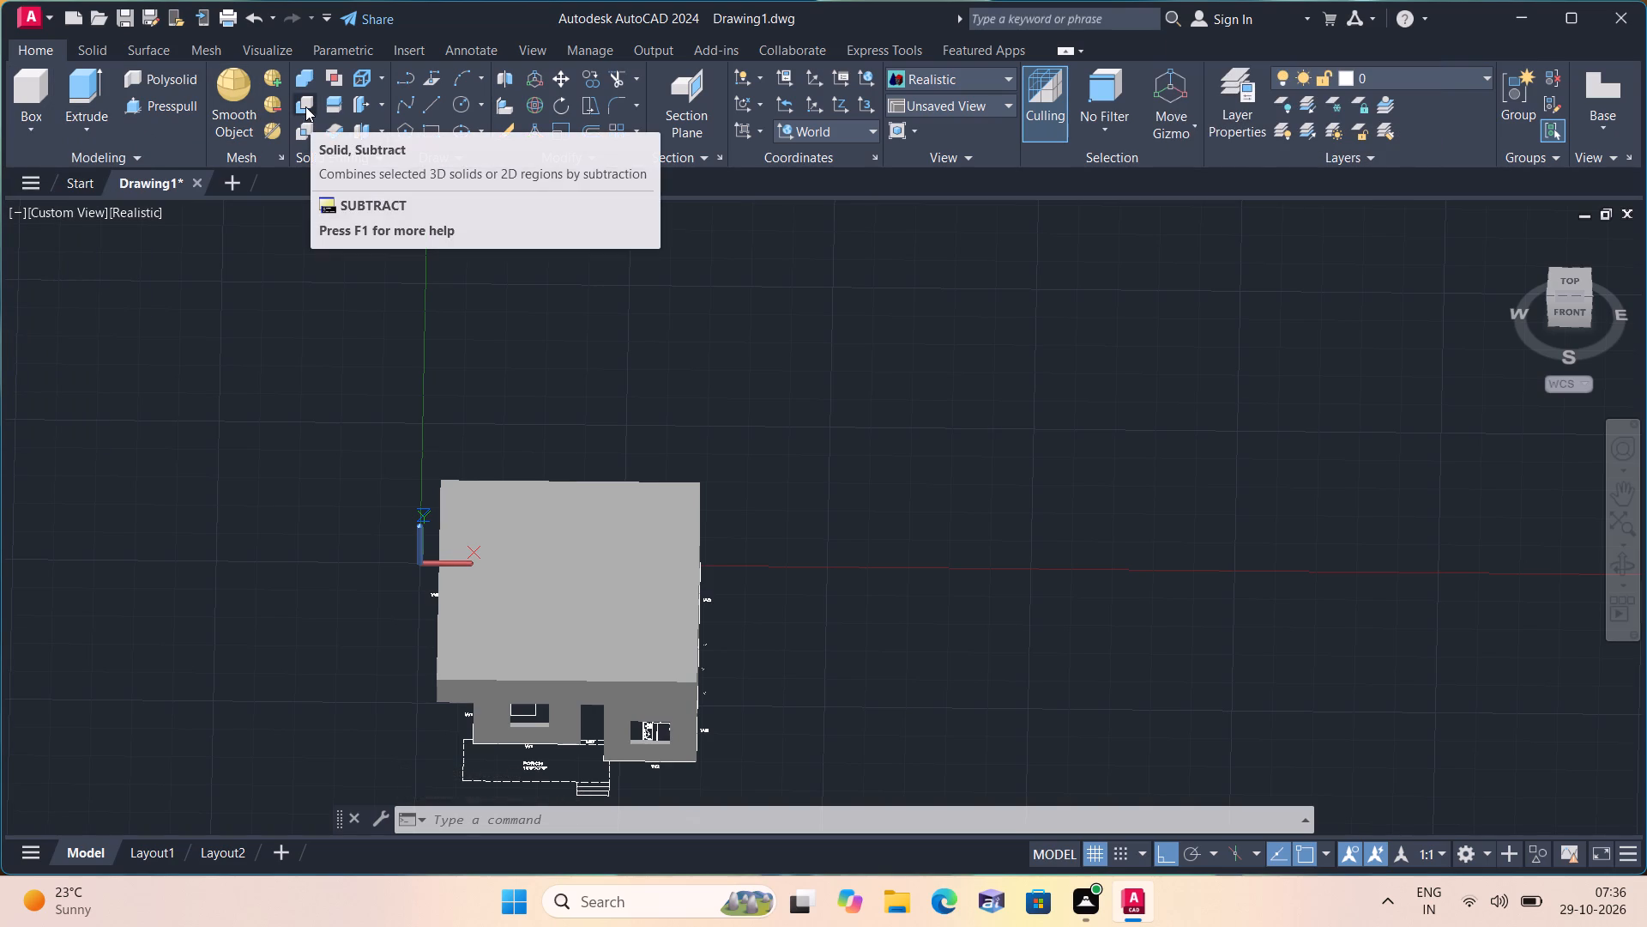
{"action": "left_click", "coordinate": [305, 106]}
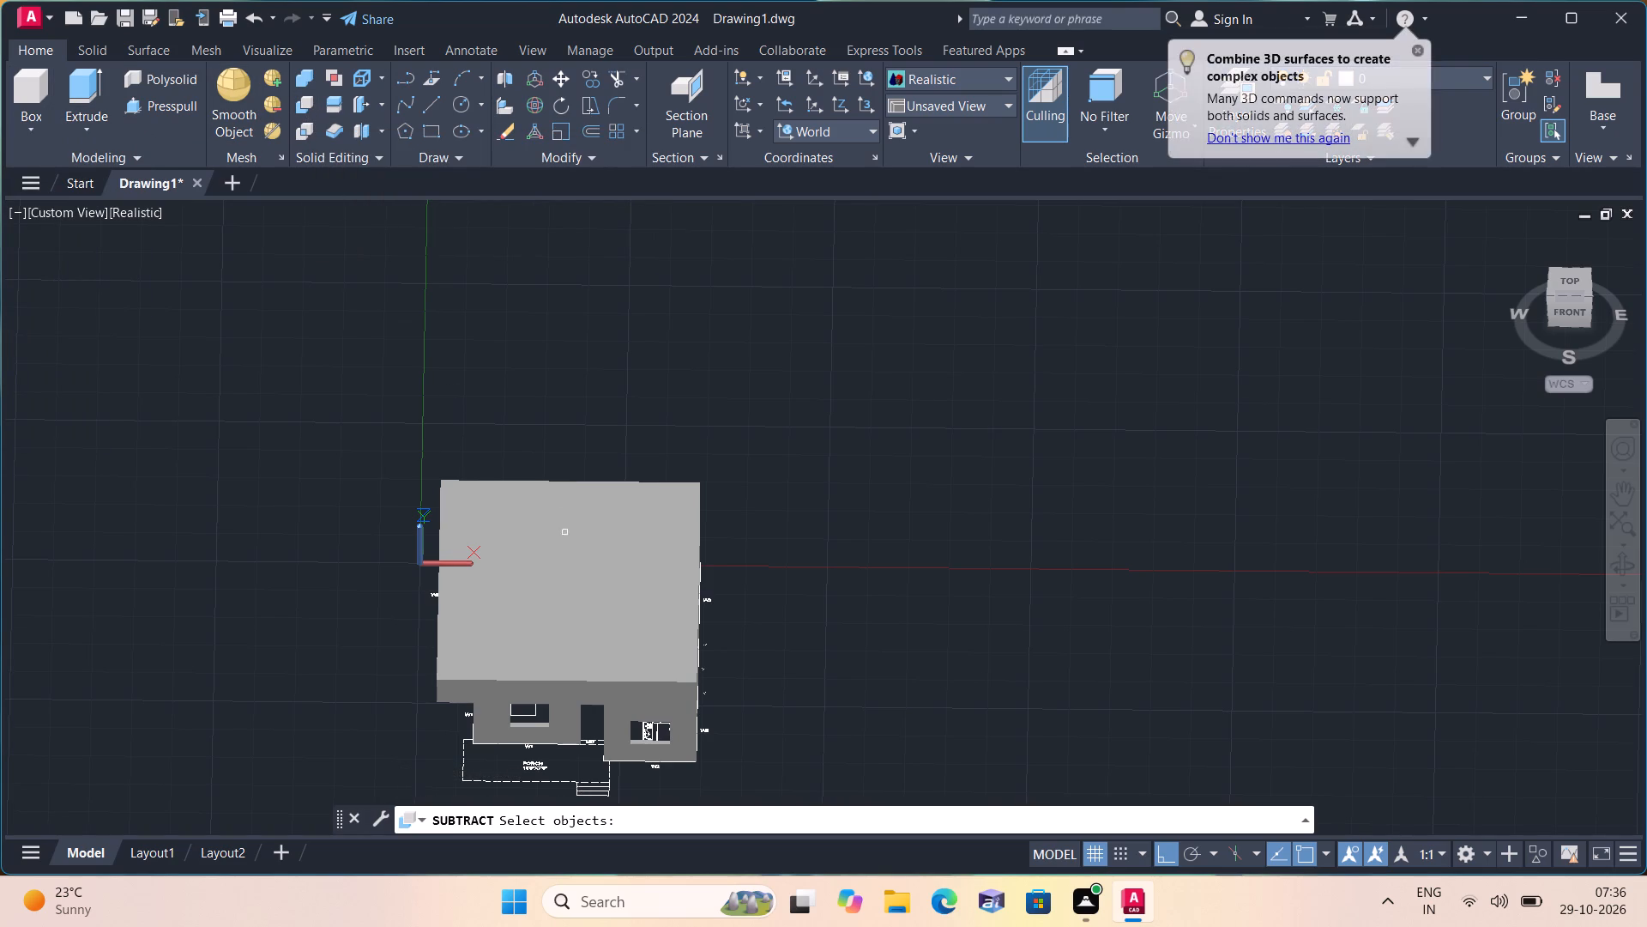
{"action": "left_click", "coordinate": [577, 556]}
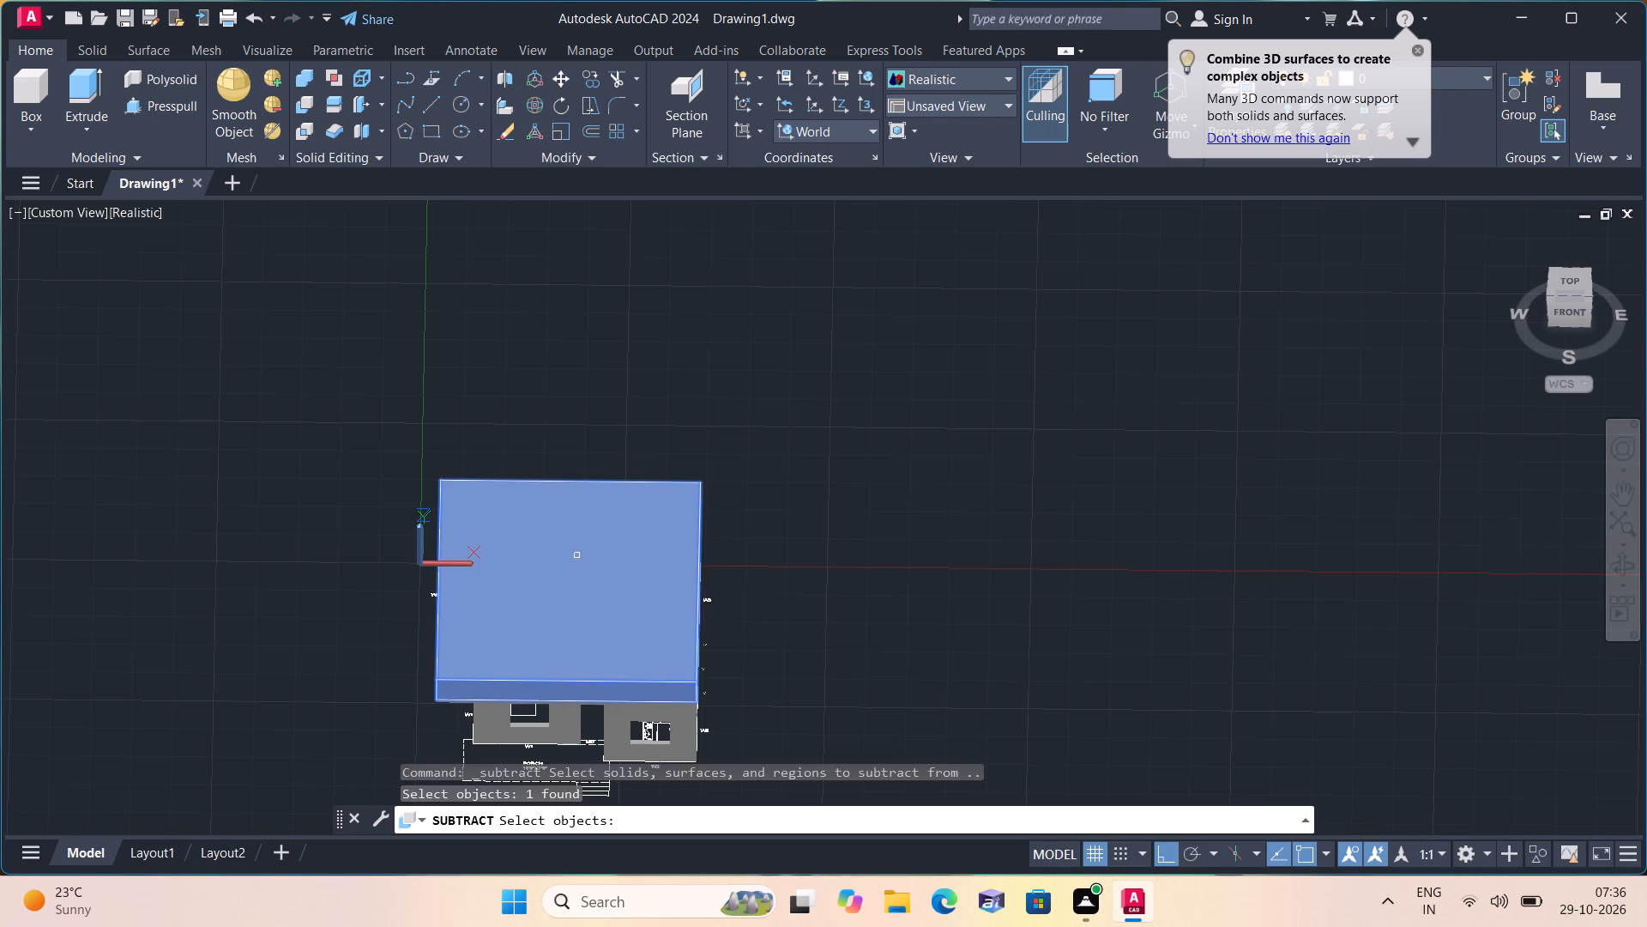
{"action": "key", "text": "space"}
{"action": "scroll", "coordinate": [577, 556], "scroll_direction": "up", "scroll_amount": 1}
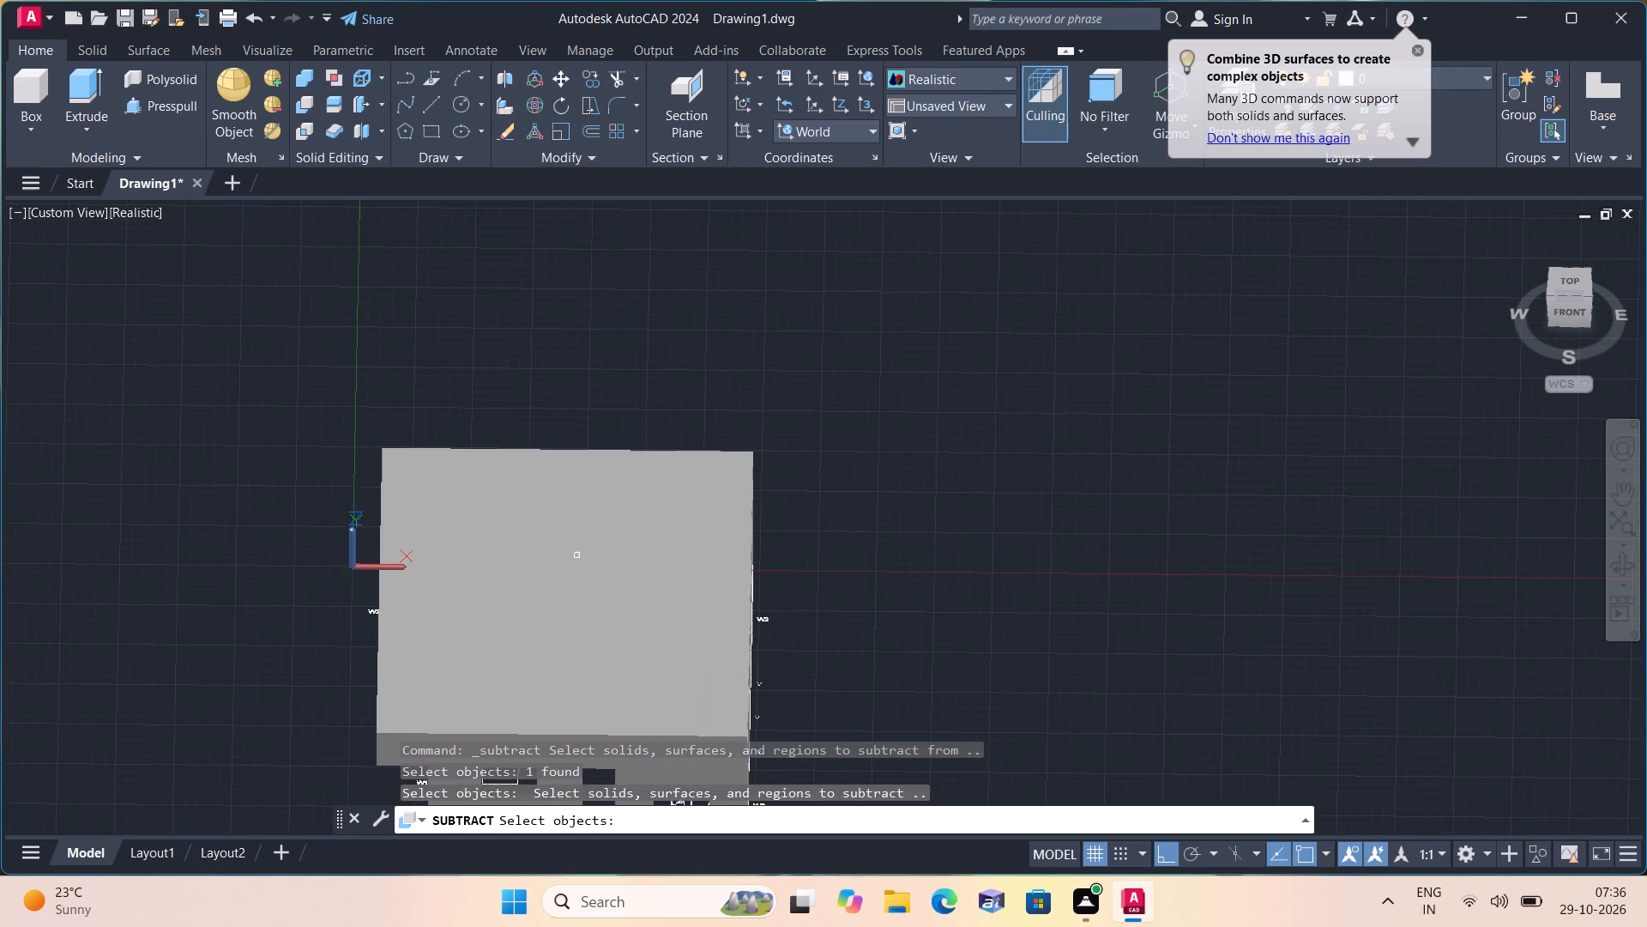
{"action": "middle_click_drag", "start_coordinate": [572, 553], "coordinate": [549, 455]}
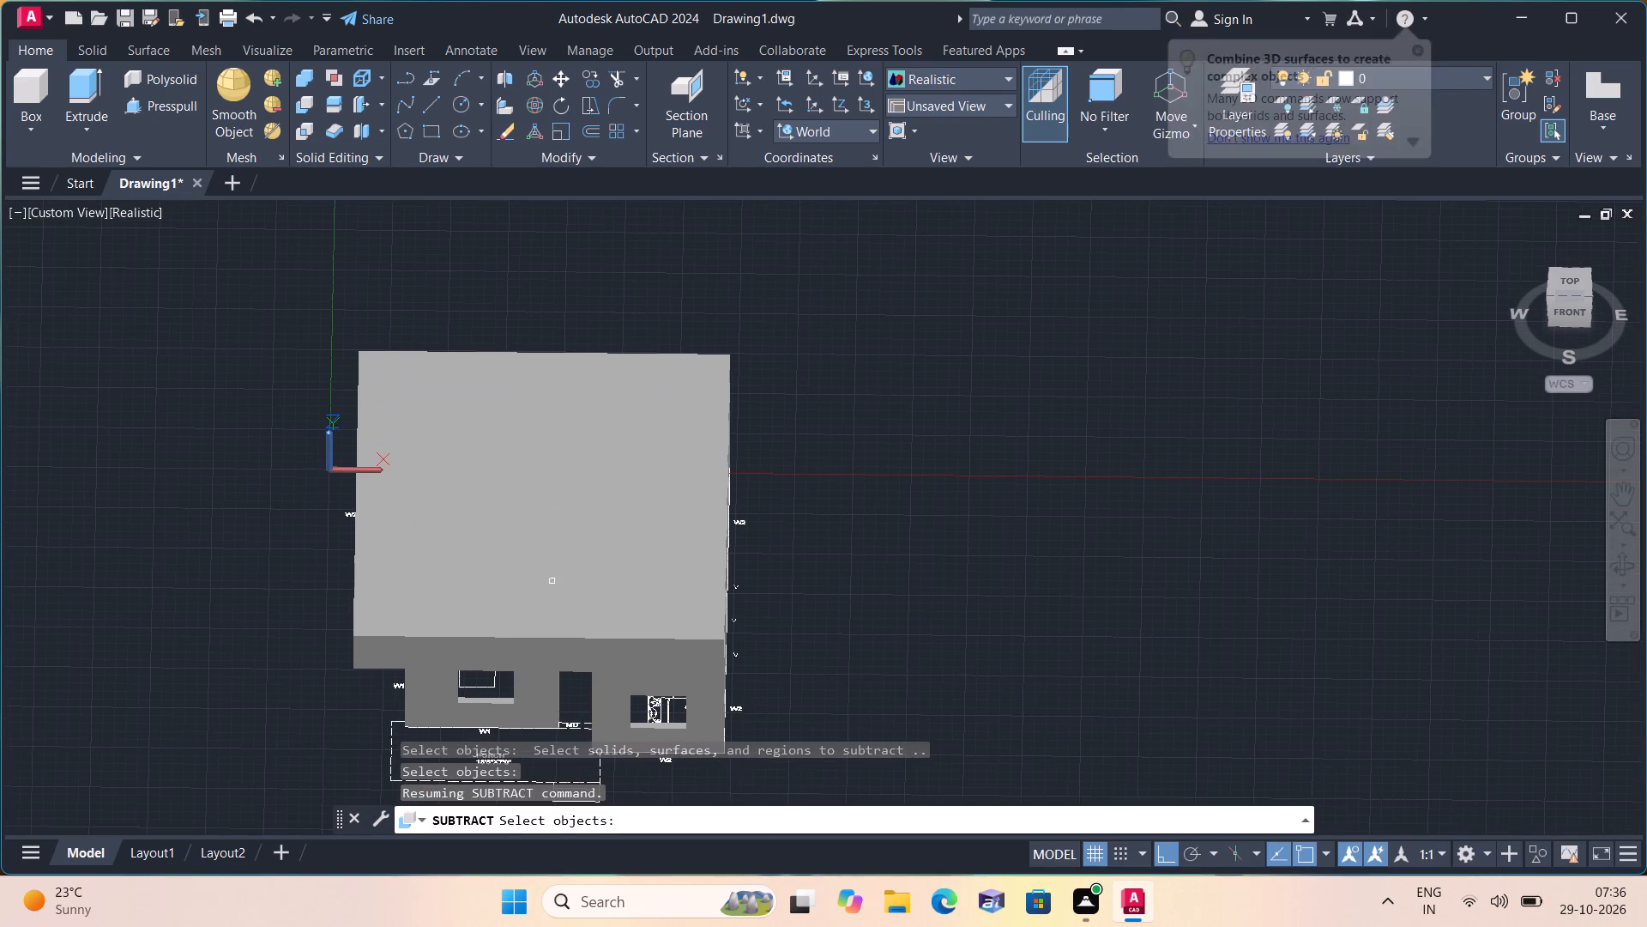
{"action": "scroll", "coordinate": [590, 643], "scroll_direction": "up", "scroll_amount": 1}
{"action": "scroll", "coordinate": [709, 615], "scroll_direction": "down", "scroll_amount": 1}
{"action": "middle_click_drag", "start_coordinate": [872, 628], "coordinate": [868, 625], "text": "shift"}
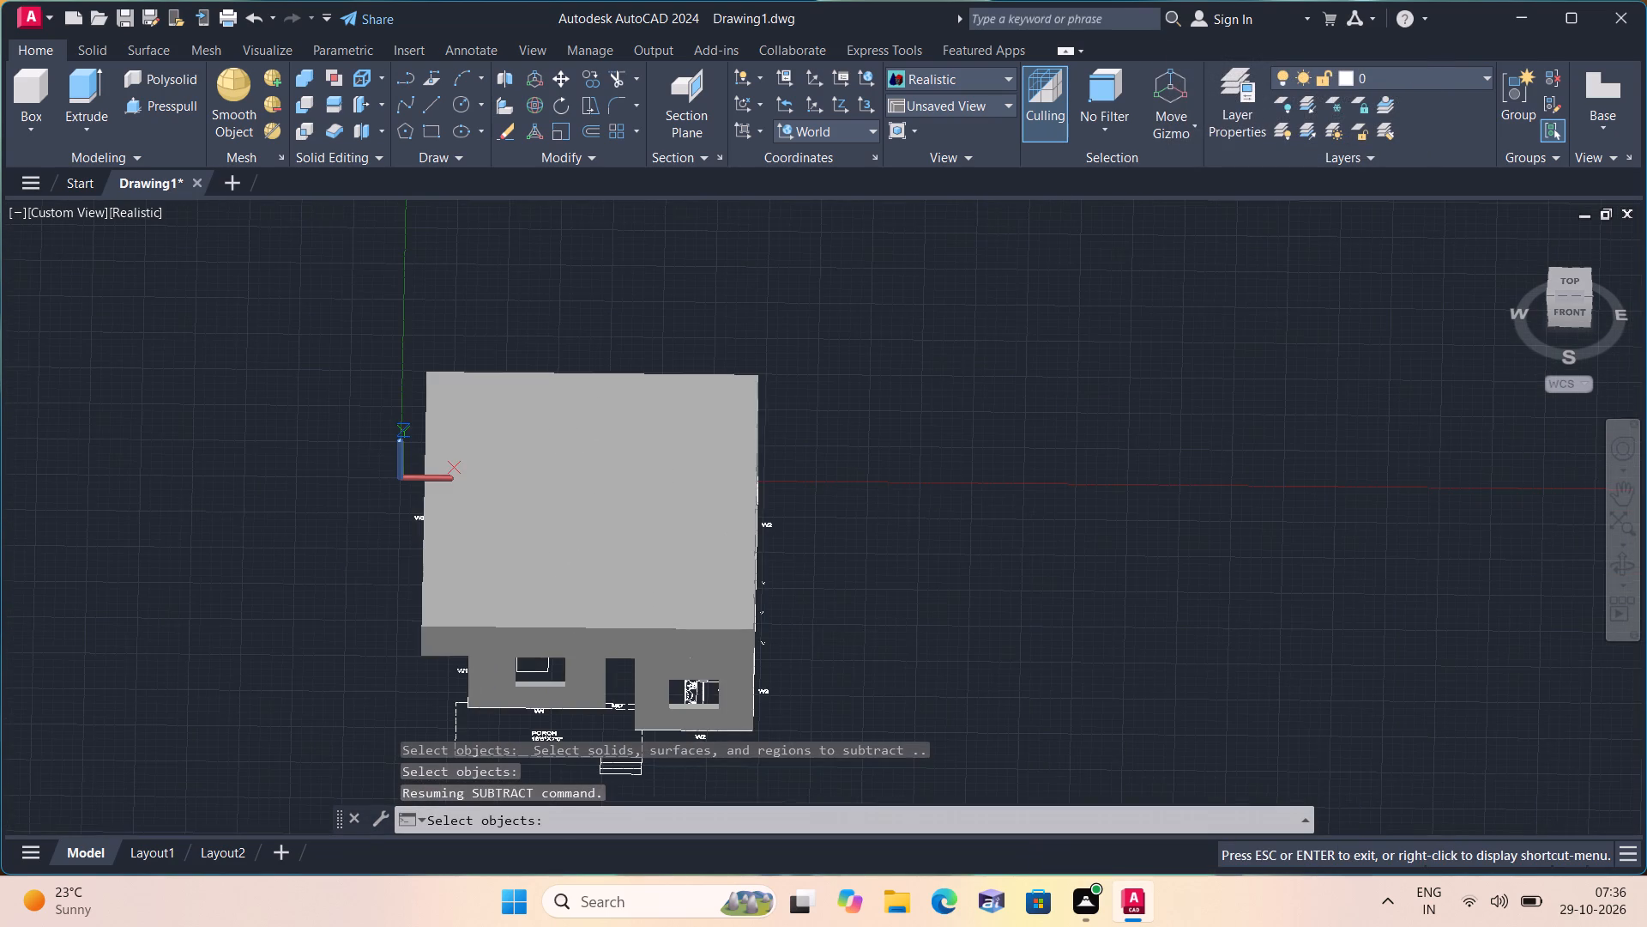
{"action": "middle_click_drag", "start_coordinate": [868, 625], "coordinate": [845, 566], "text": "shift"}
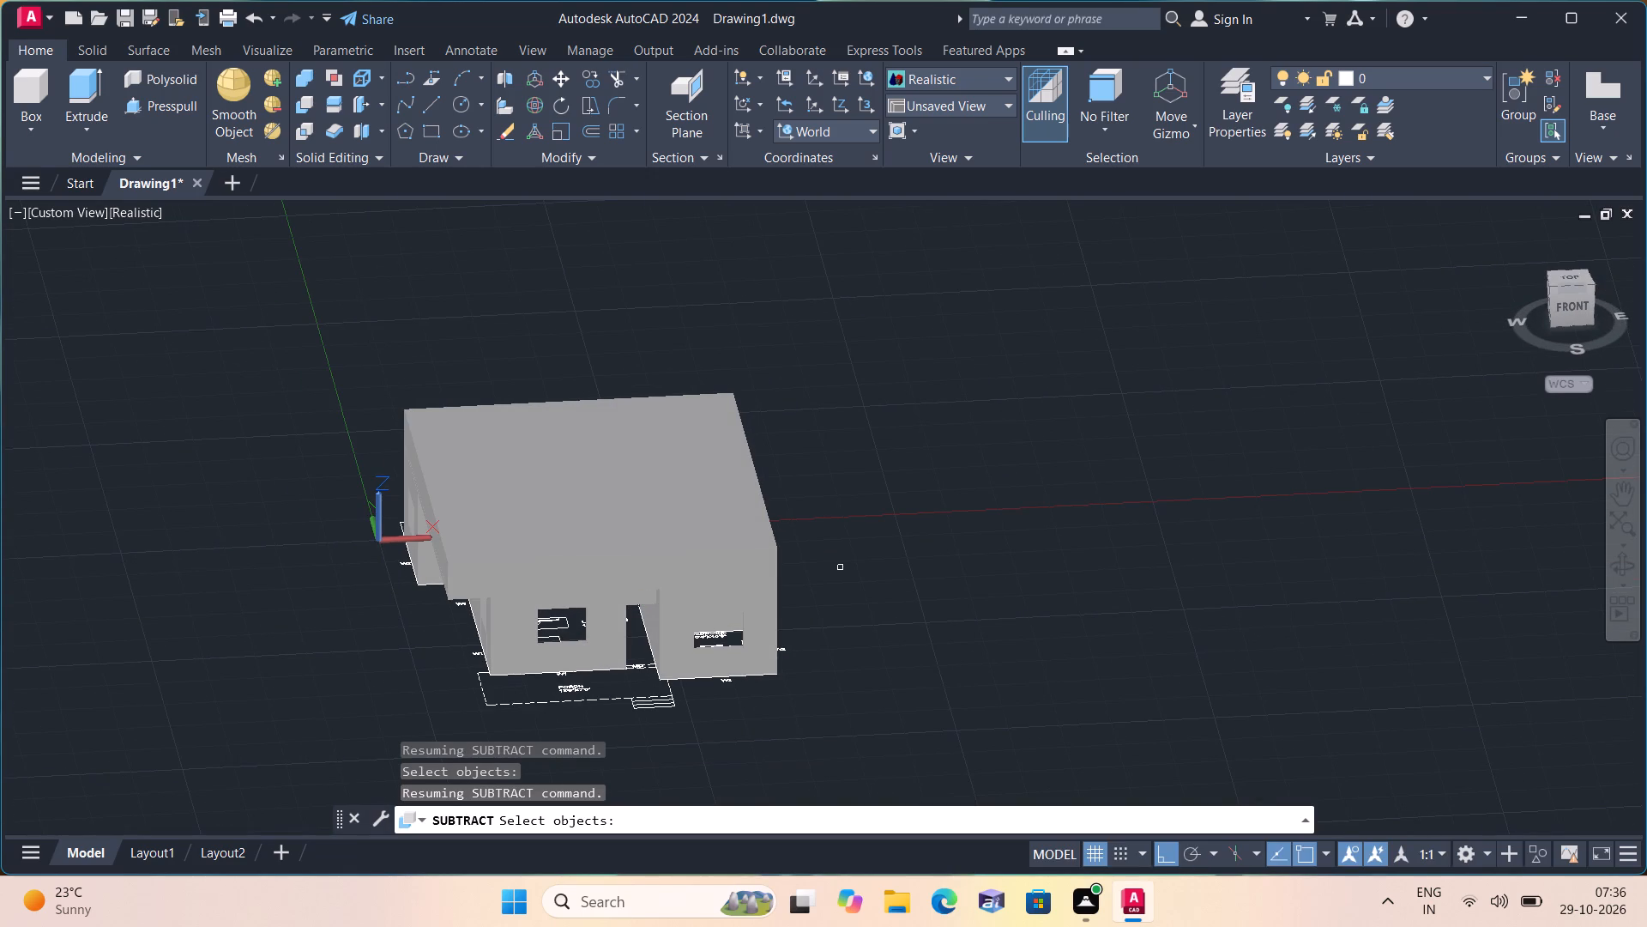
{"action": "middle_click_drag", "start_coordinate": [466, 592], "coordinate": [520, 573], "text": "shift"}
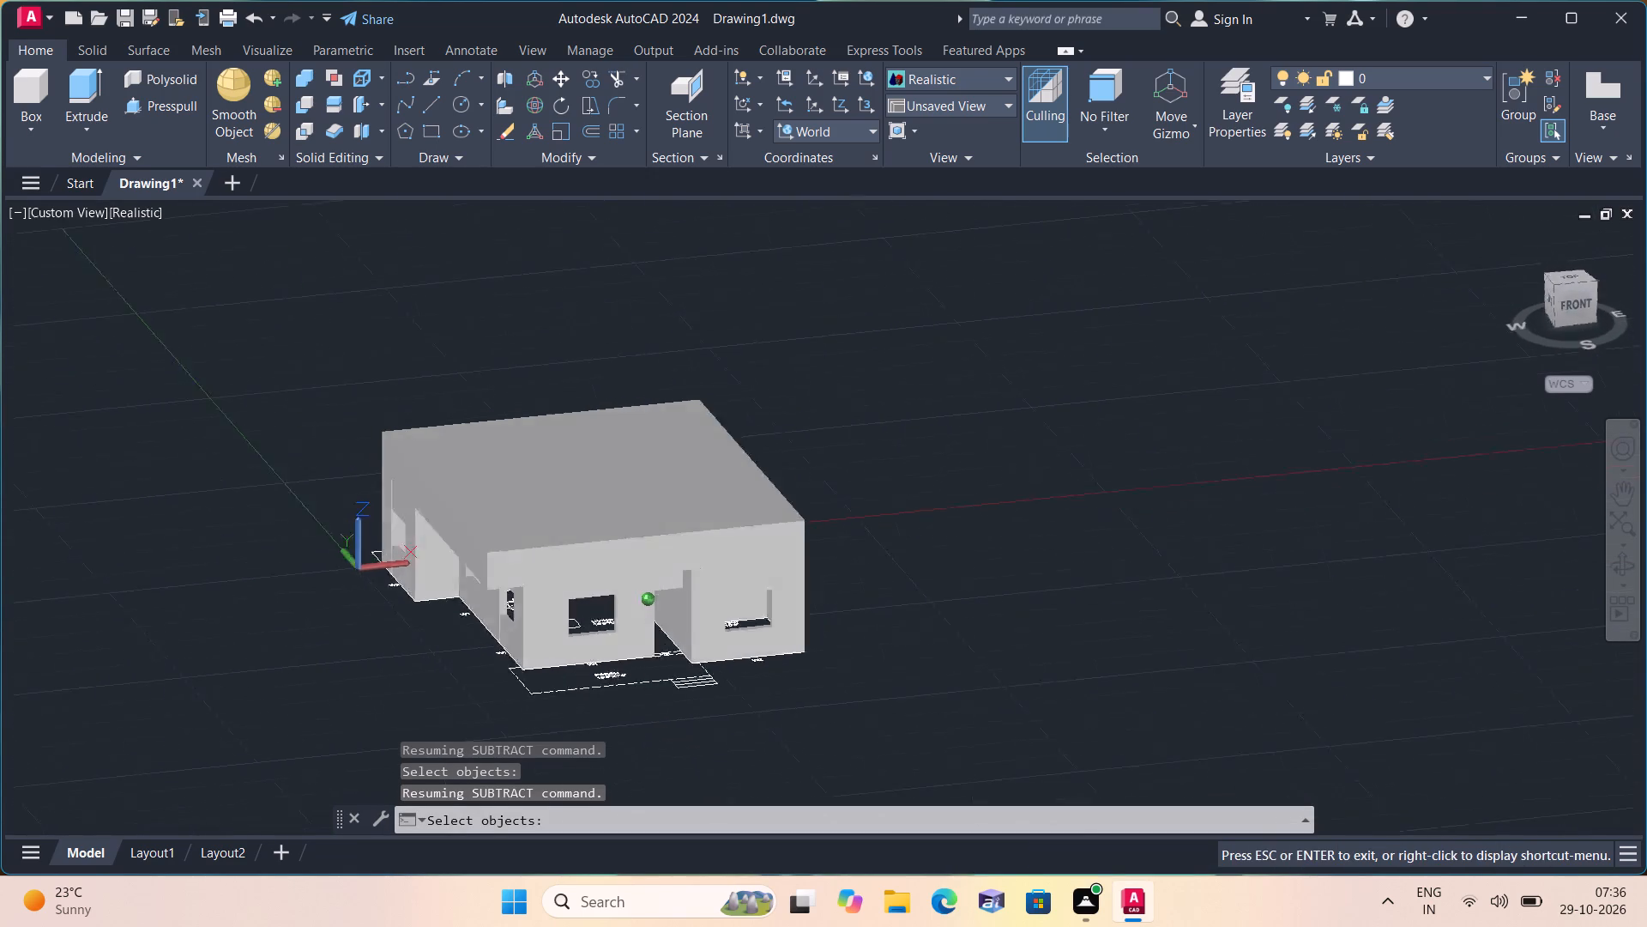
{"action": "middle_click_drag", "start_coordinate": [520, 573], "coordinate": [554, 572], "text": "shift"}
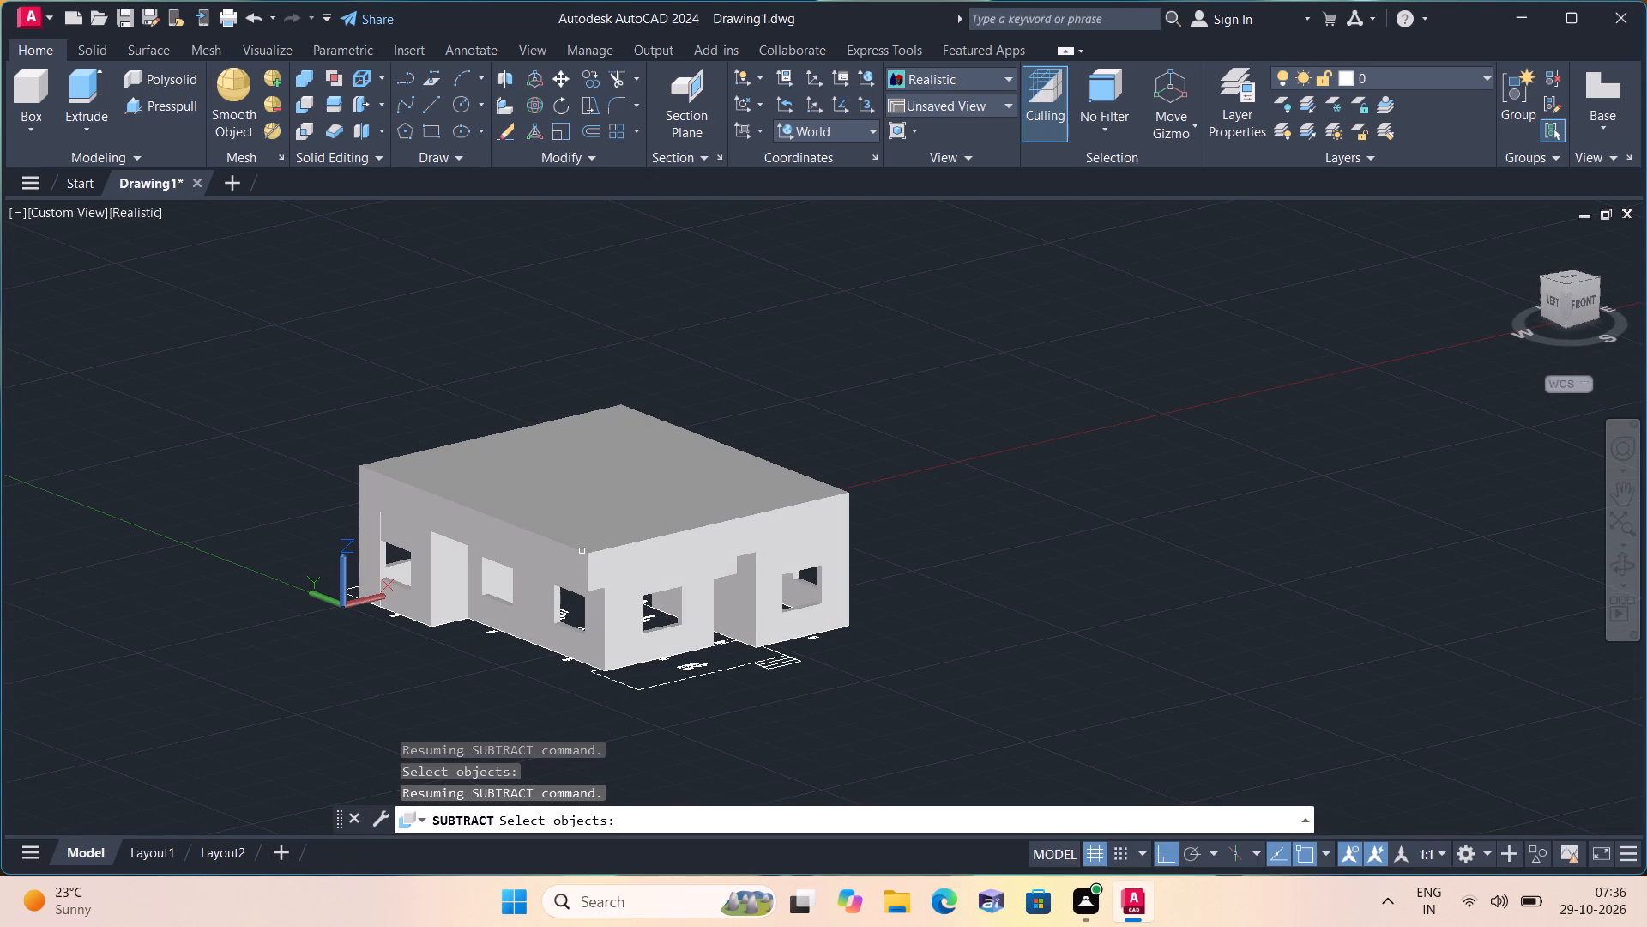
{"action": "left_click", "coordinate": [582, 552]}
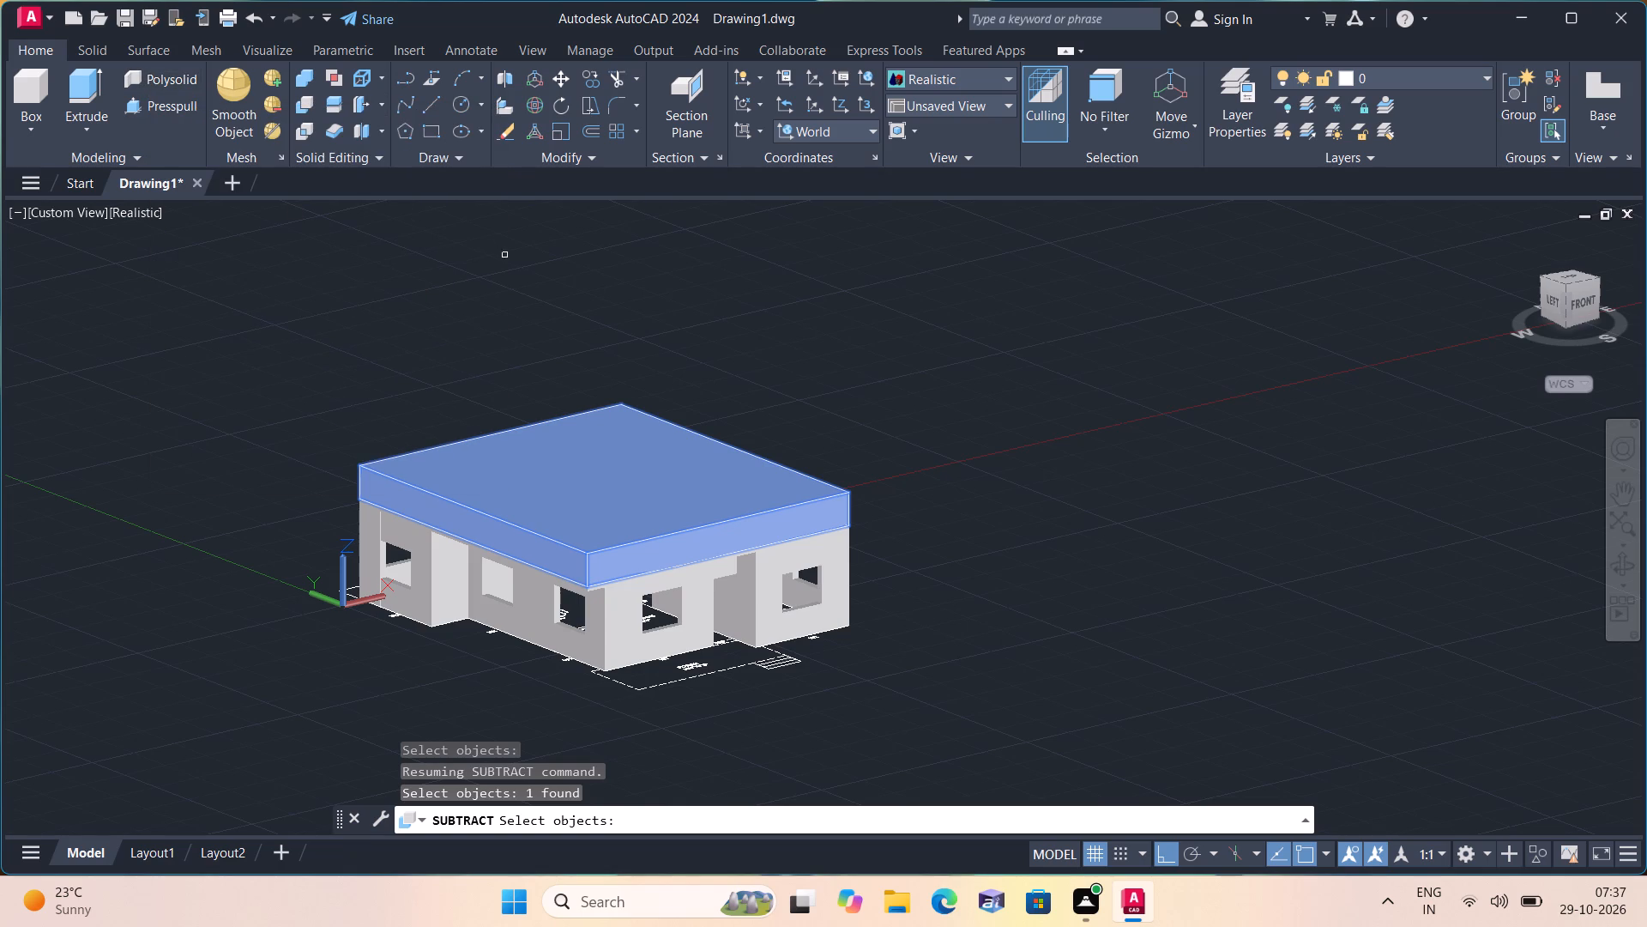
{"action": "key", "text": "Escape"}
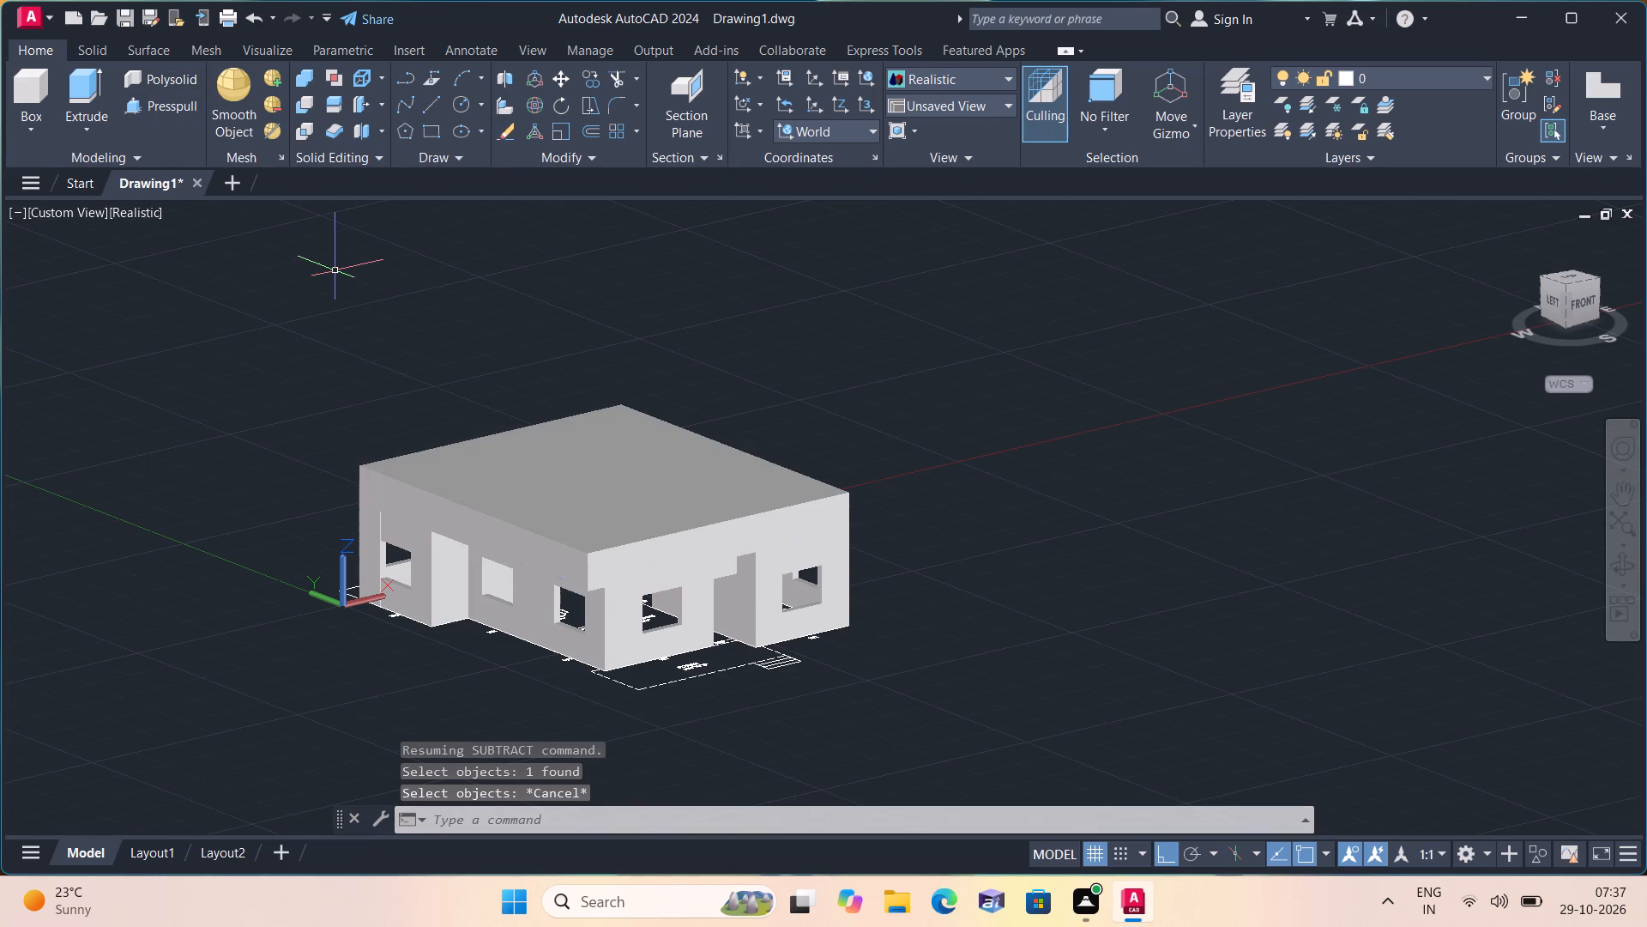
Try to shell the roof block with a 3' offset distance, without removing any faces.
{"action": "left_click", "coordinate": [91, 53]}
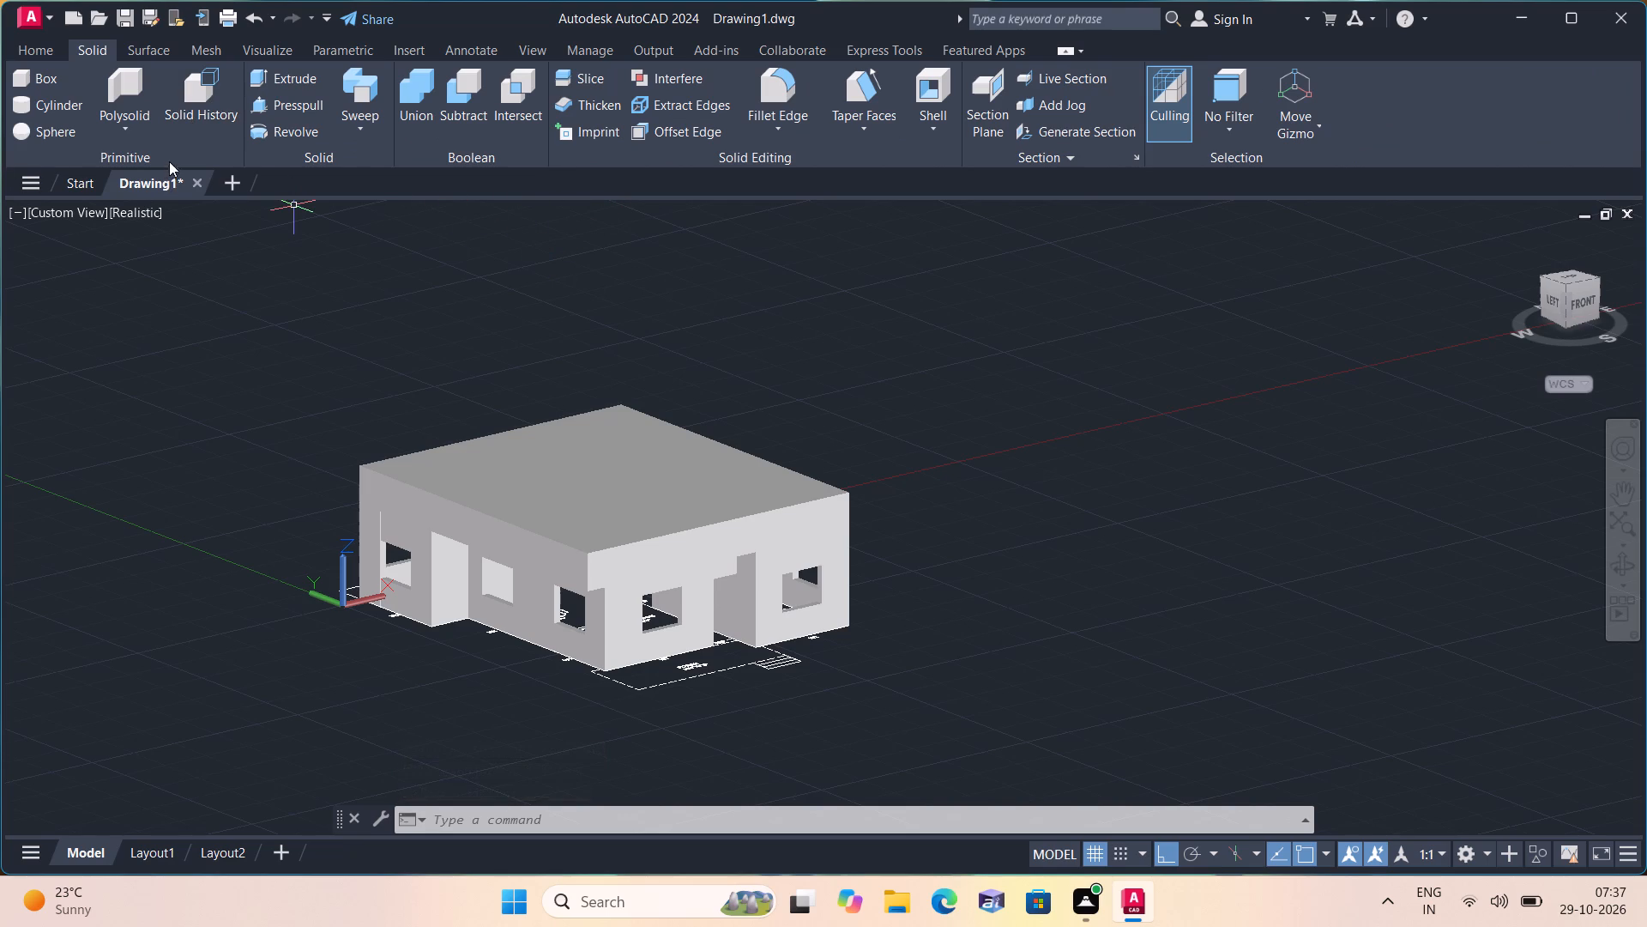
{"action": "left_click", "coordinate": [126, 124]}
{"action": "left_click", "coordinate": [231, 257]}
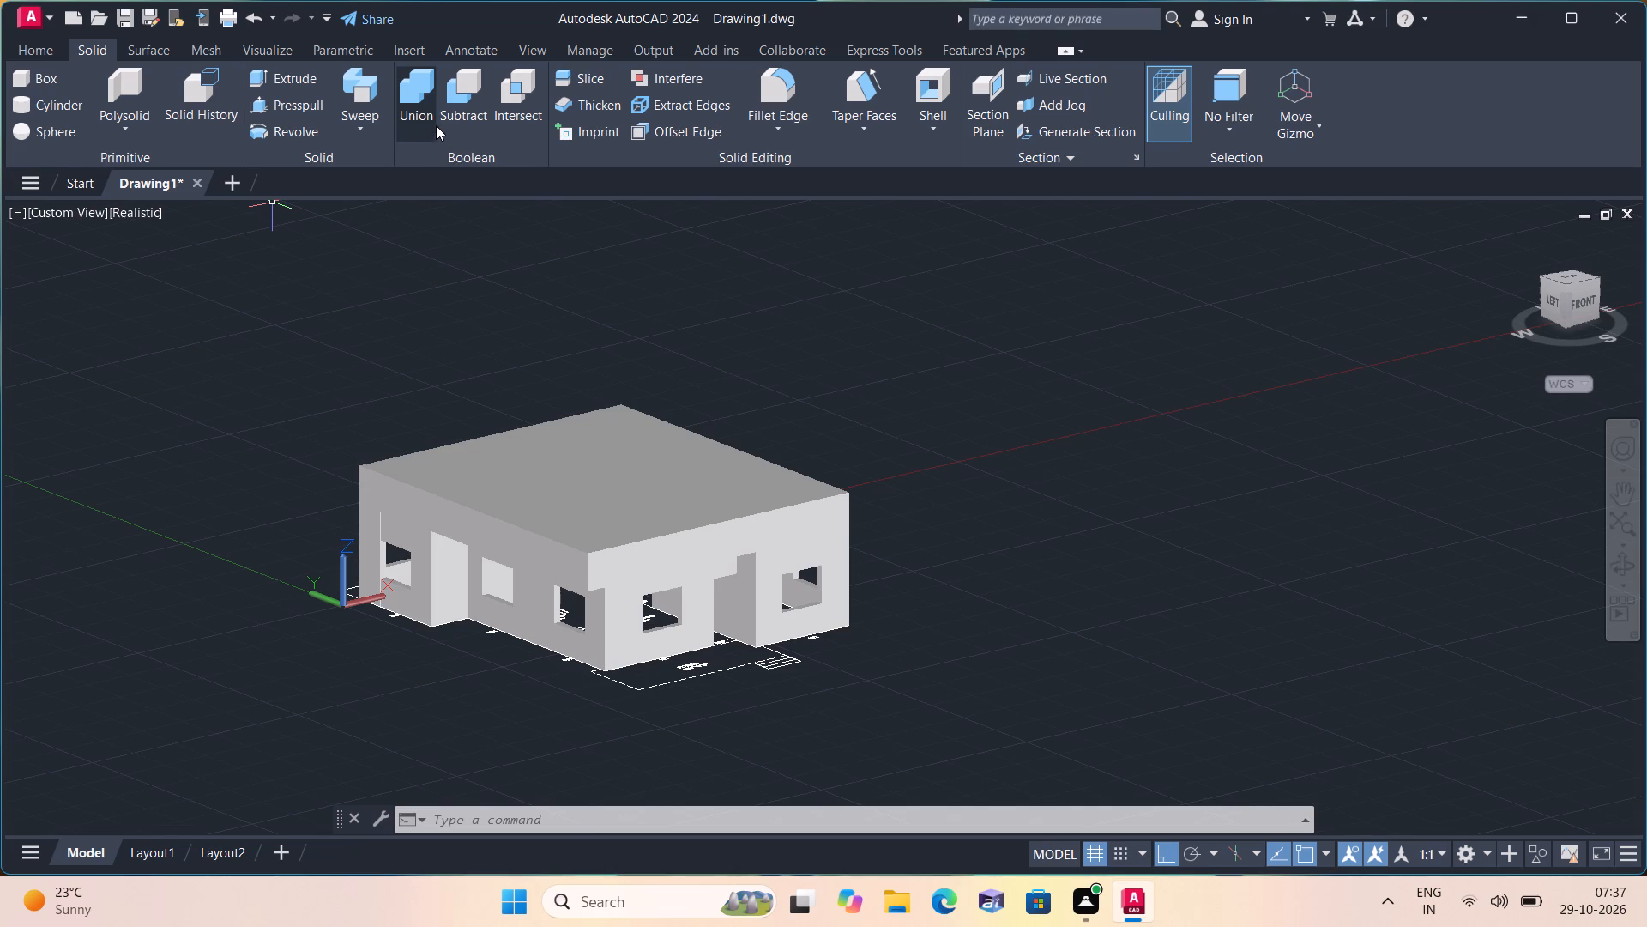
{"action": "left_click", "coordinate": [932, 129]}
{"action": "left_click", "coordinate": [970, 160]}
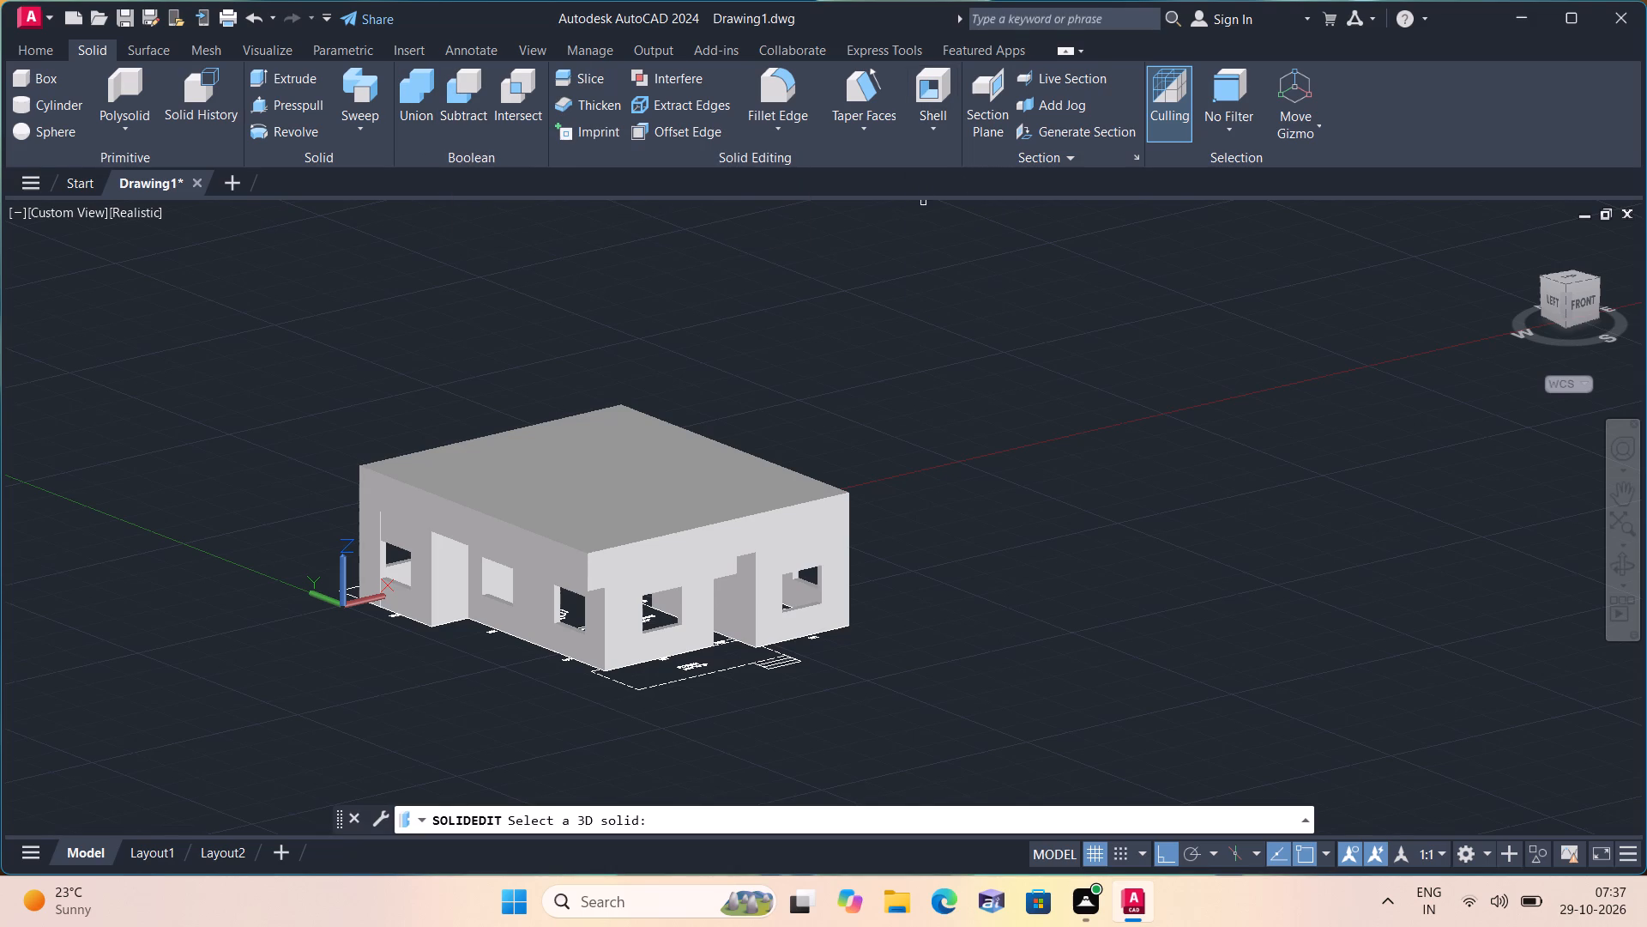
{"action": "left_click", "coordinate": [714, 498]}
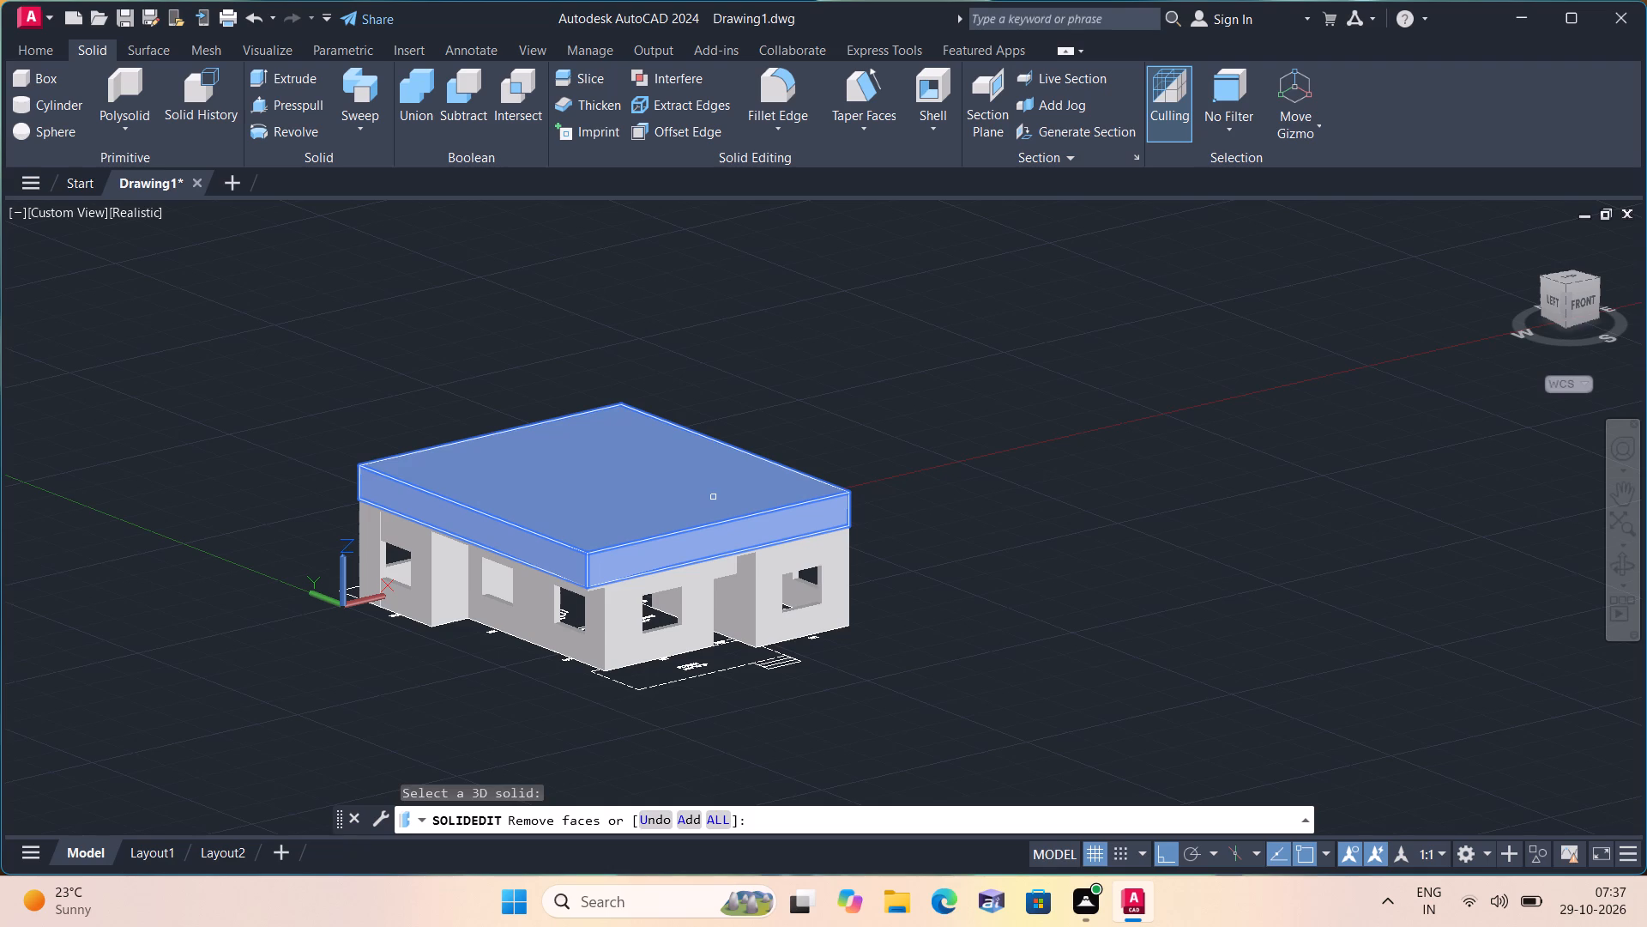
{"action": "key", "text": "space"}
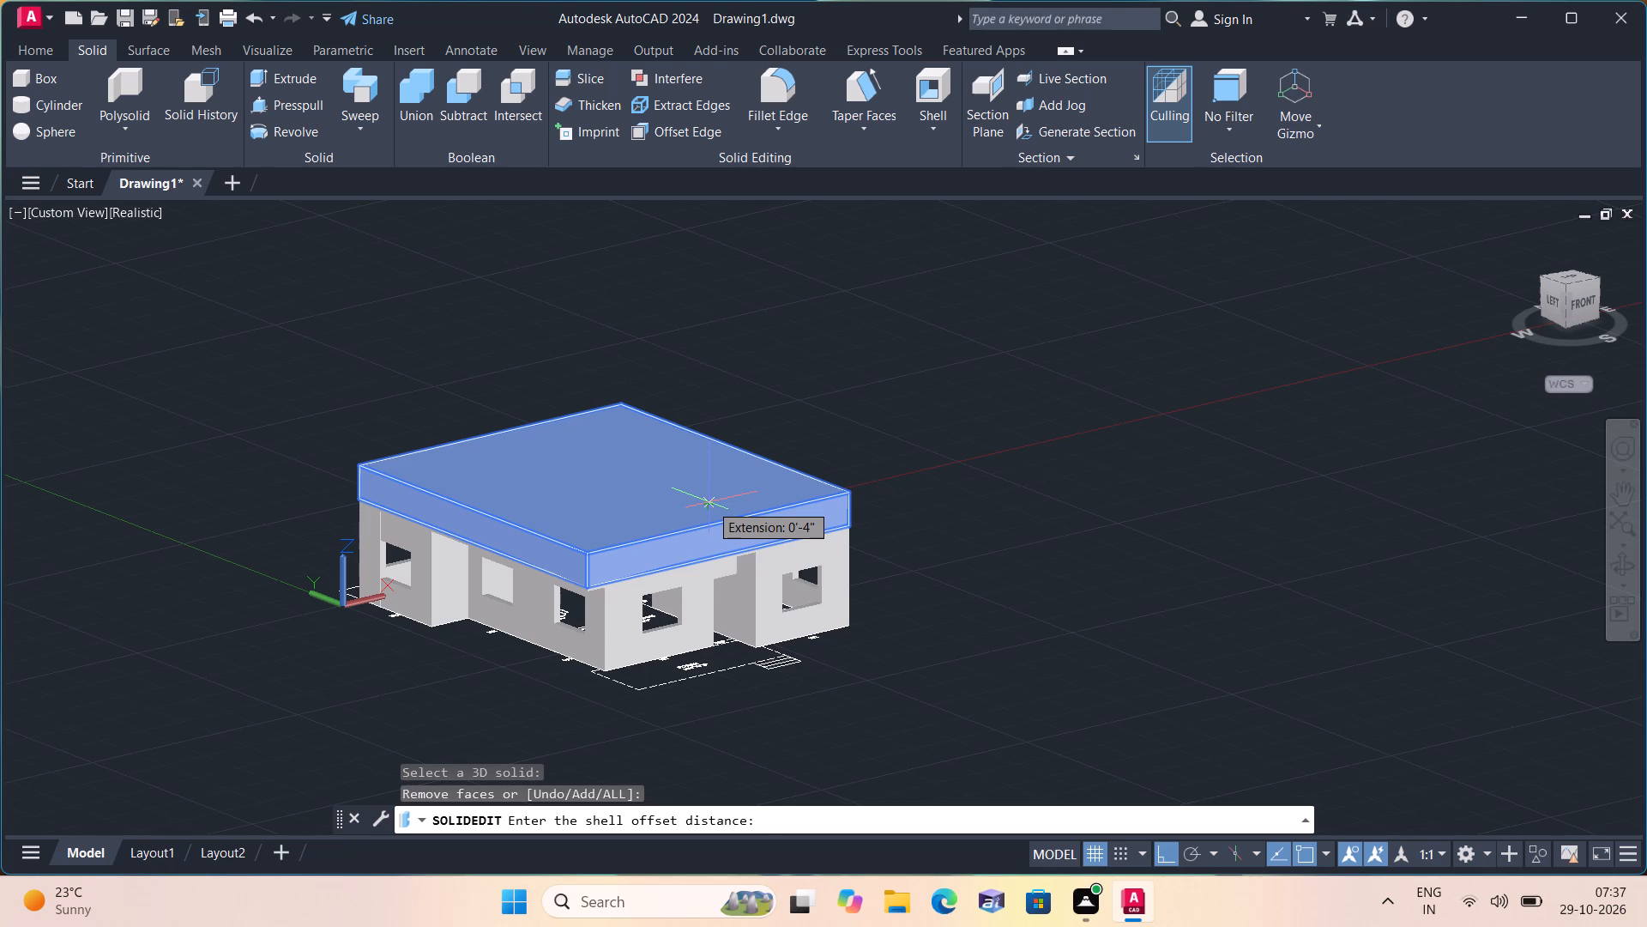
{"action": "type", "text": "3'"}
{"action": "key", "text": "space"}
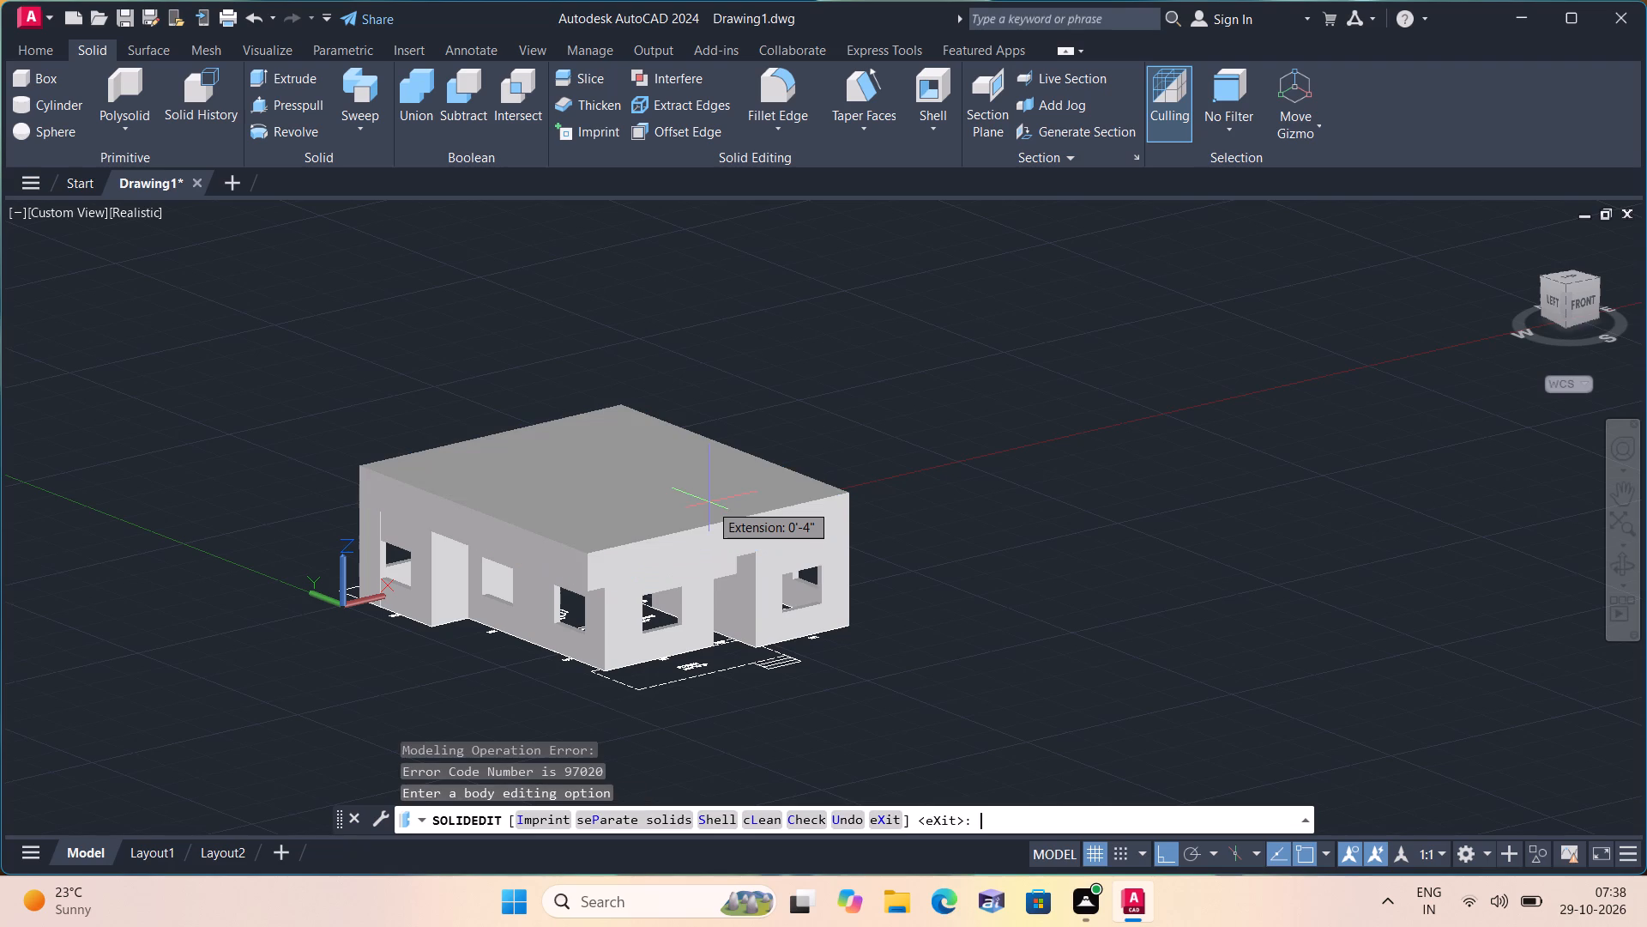
Examine the roof block and walls from the front and side of the house, and end the solid editing command.
{"action": "scroll", "coordinate": [691, 513], "scroll_direction": "up", "scroll_amount": 2}
{"action": "scroll", "coordinate": [878, 633], "scroll_direction": "down", "scroll_amount": 1}
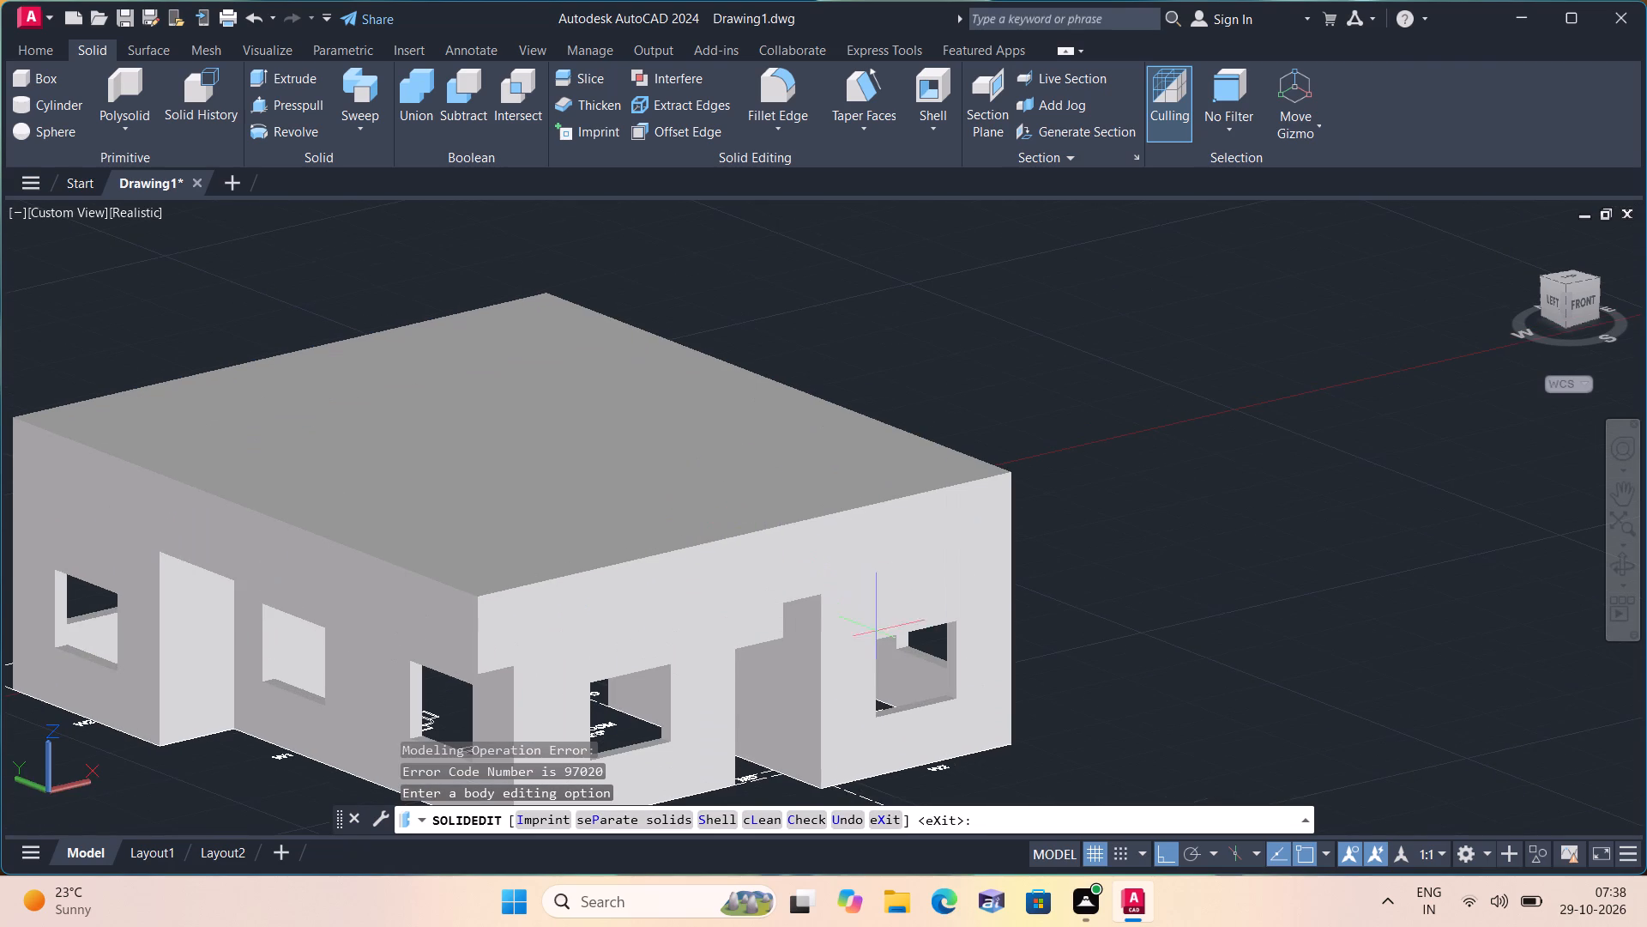
{"action": "middle_click_drag", "start_coordinate": [835, 672], "coordinate": [573, 683], "text": "shift"}
{"action": "scroll", "coordinate": [797, 707], "scroll_direction": "down", "scroll_amount": 1, "text": "shift"}
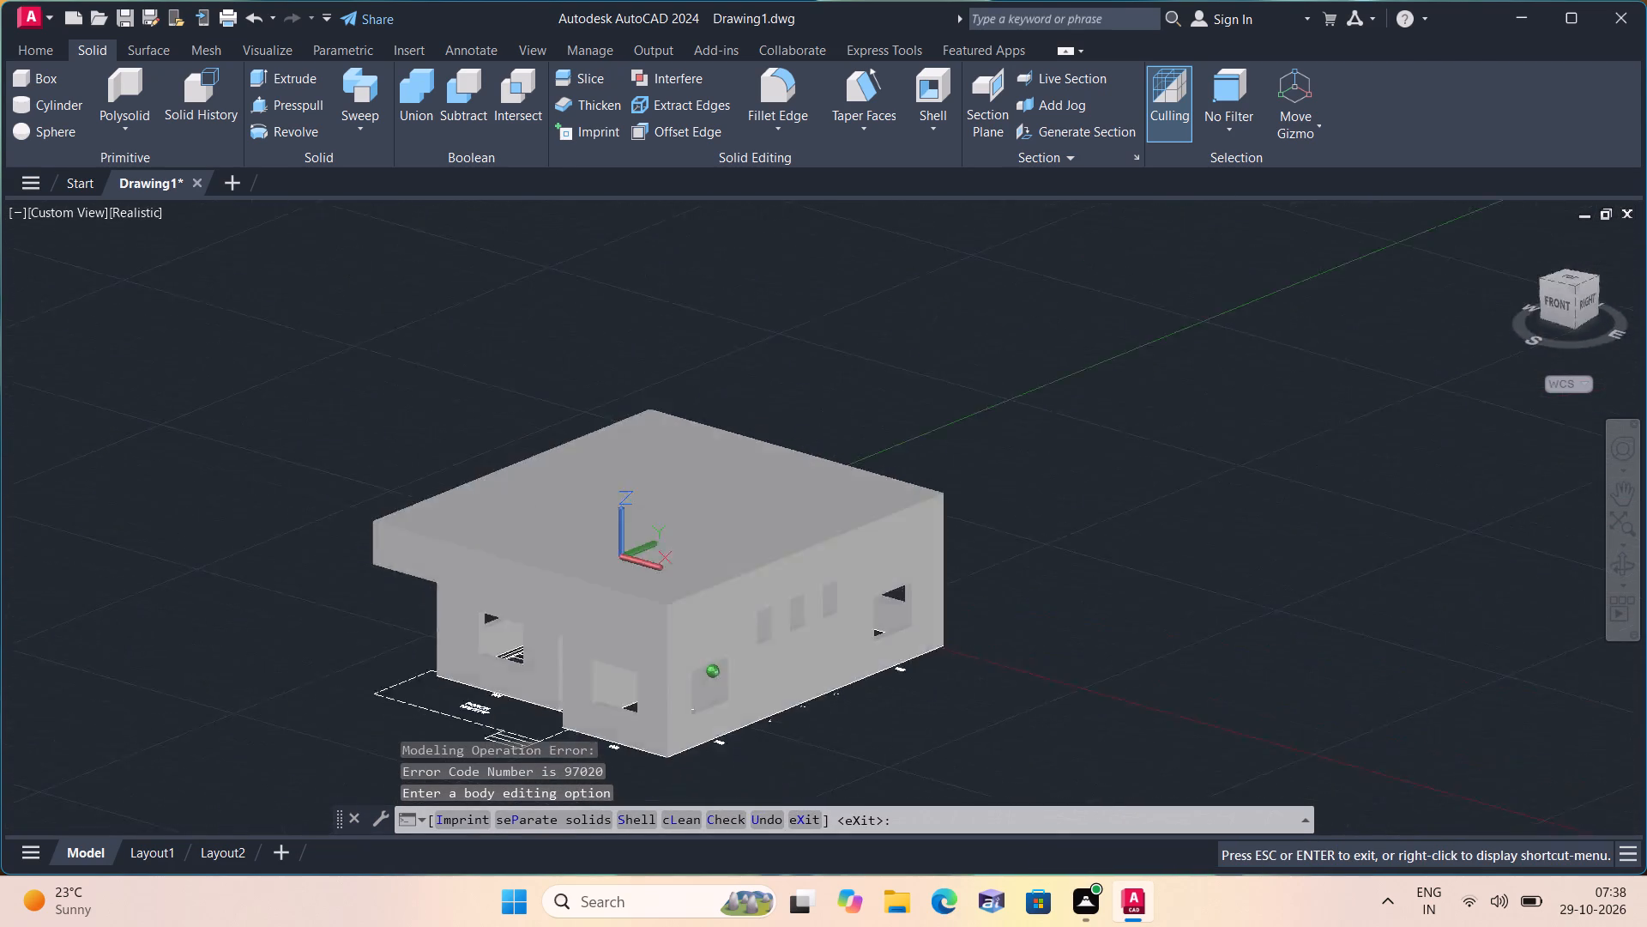
{"action": "middle_click_drag", "start_coordinate": [573, 683], "coordinate": [473, 646], "text": "shift"}
{"action": "scroll", "coordinate": [506, 612], "scroll_direction": "up", "scroll_amount": 2}
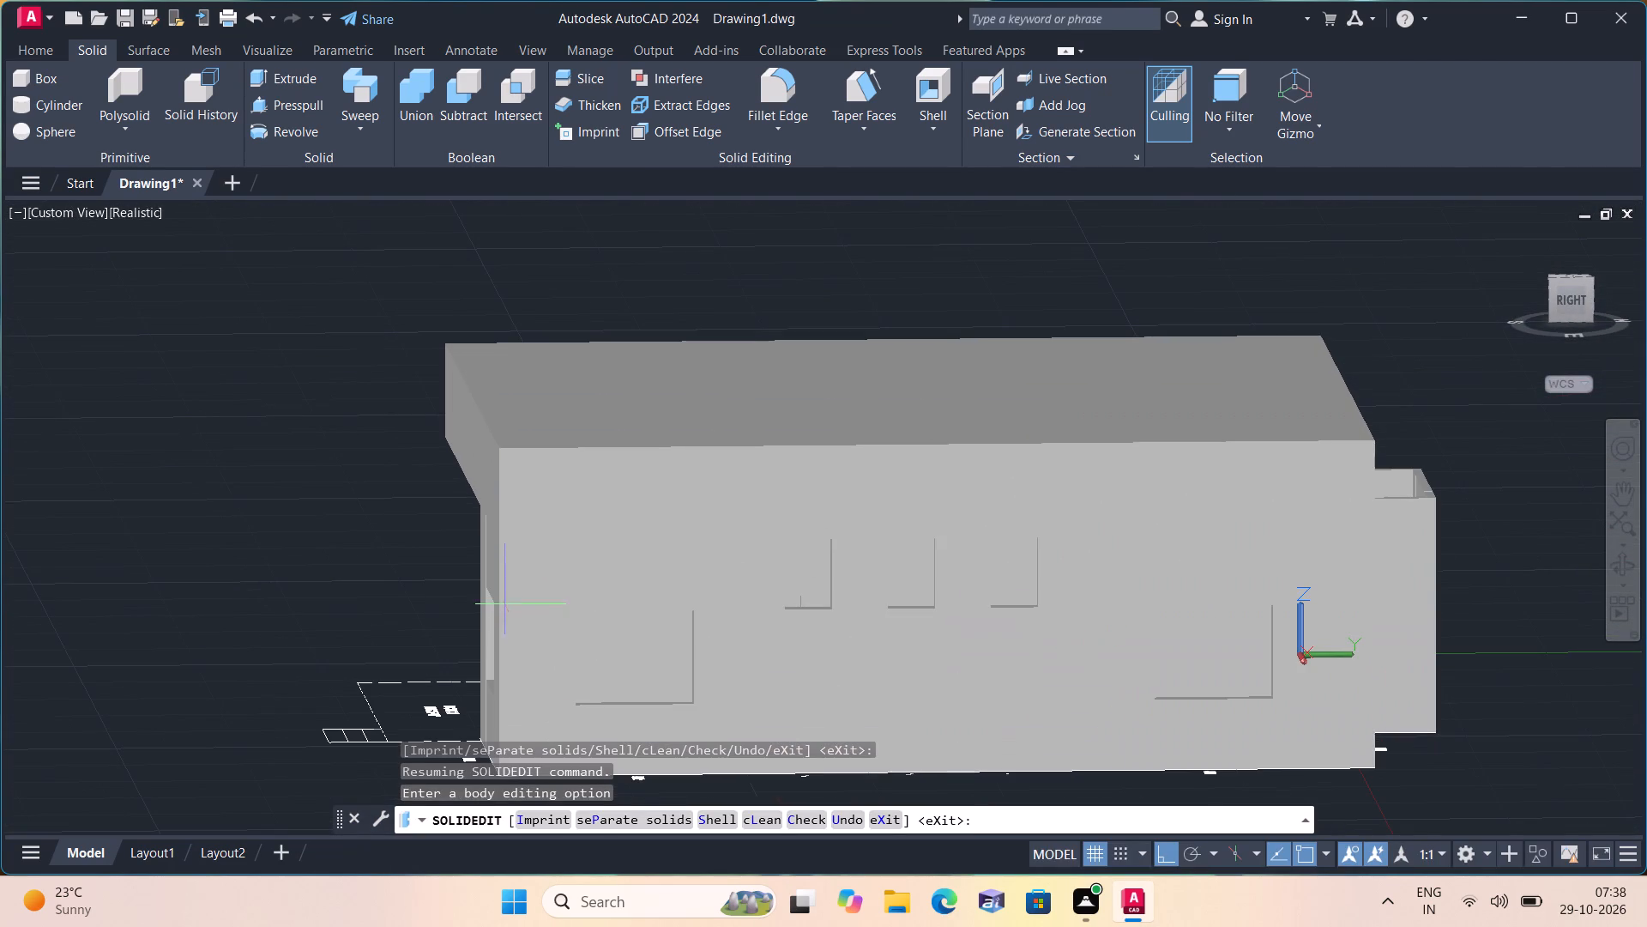
{"action": "scroll", "coordinate": [563, 474], "scroll_direction": "up", "scroll_amount": 2}
{"action": "scroll", "coordinate": [564, 471], "scroll_direction": "down", "scroll_amount": 3}
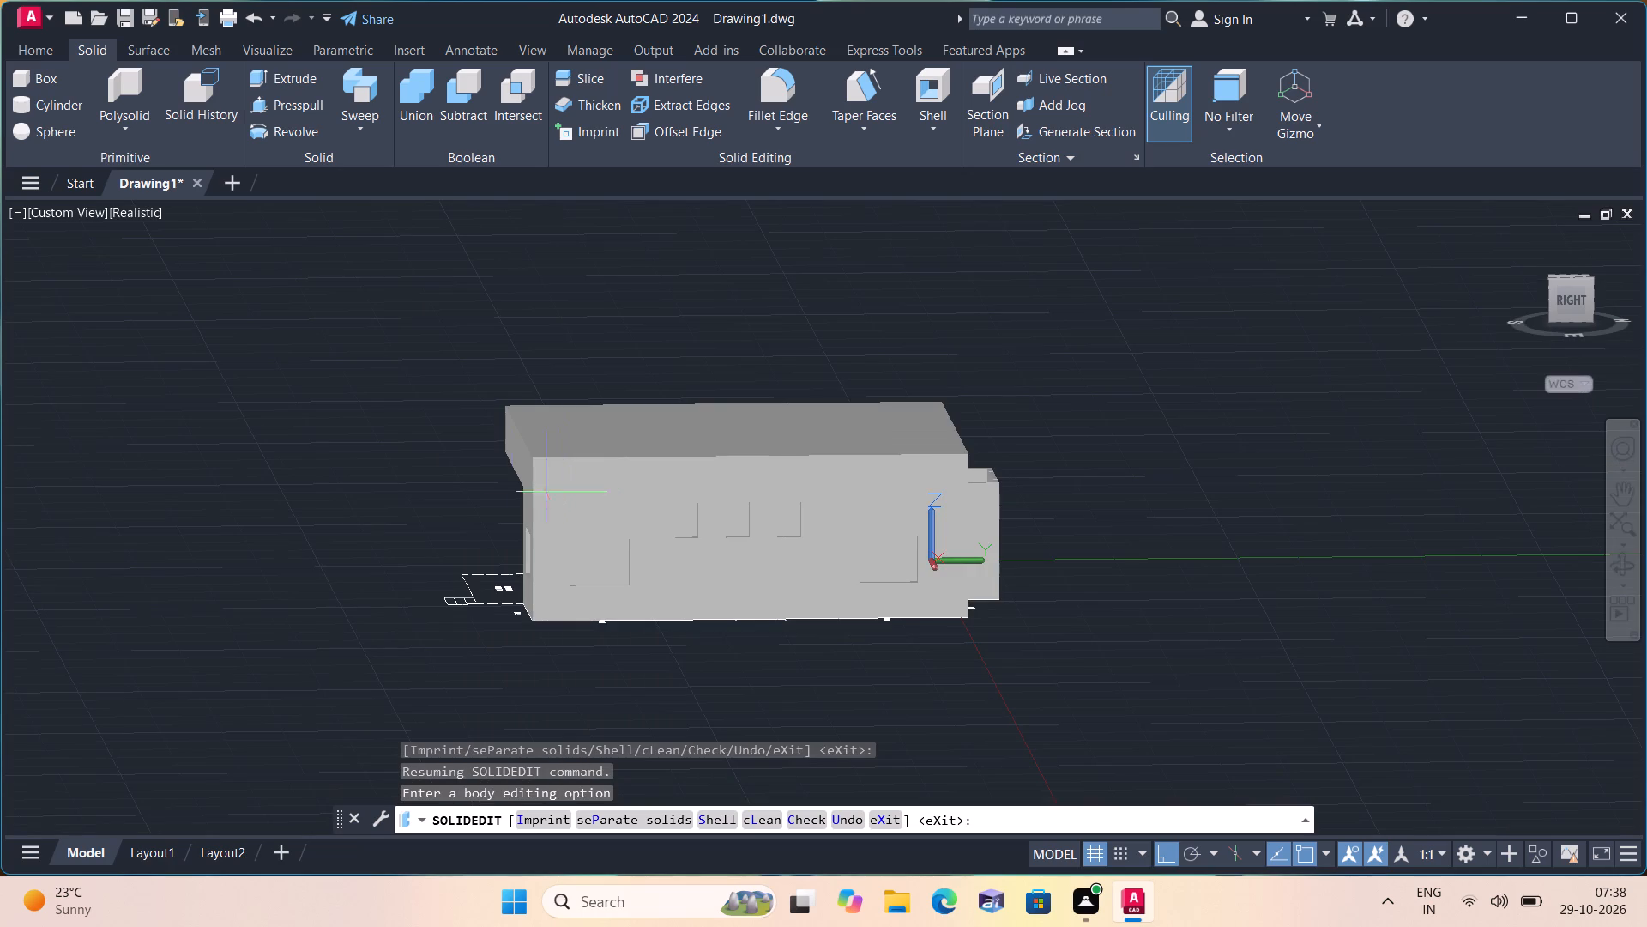
{"action": "scroll", "coordinate": [407, 454], "scroll_direction": "up", "scroll_amount": 1}
{"action": "middle_click_drag", "start_coordinate": [445, 473], "coordinate": [486, 528]}
{"action": "scroll", "coordinate": [547, 534], "scroll_direction": "down", "scroll_amount": 1}
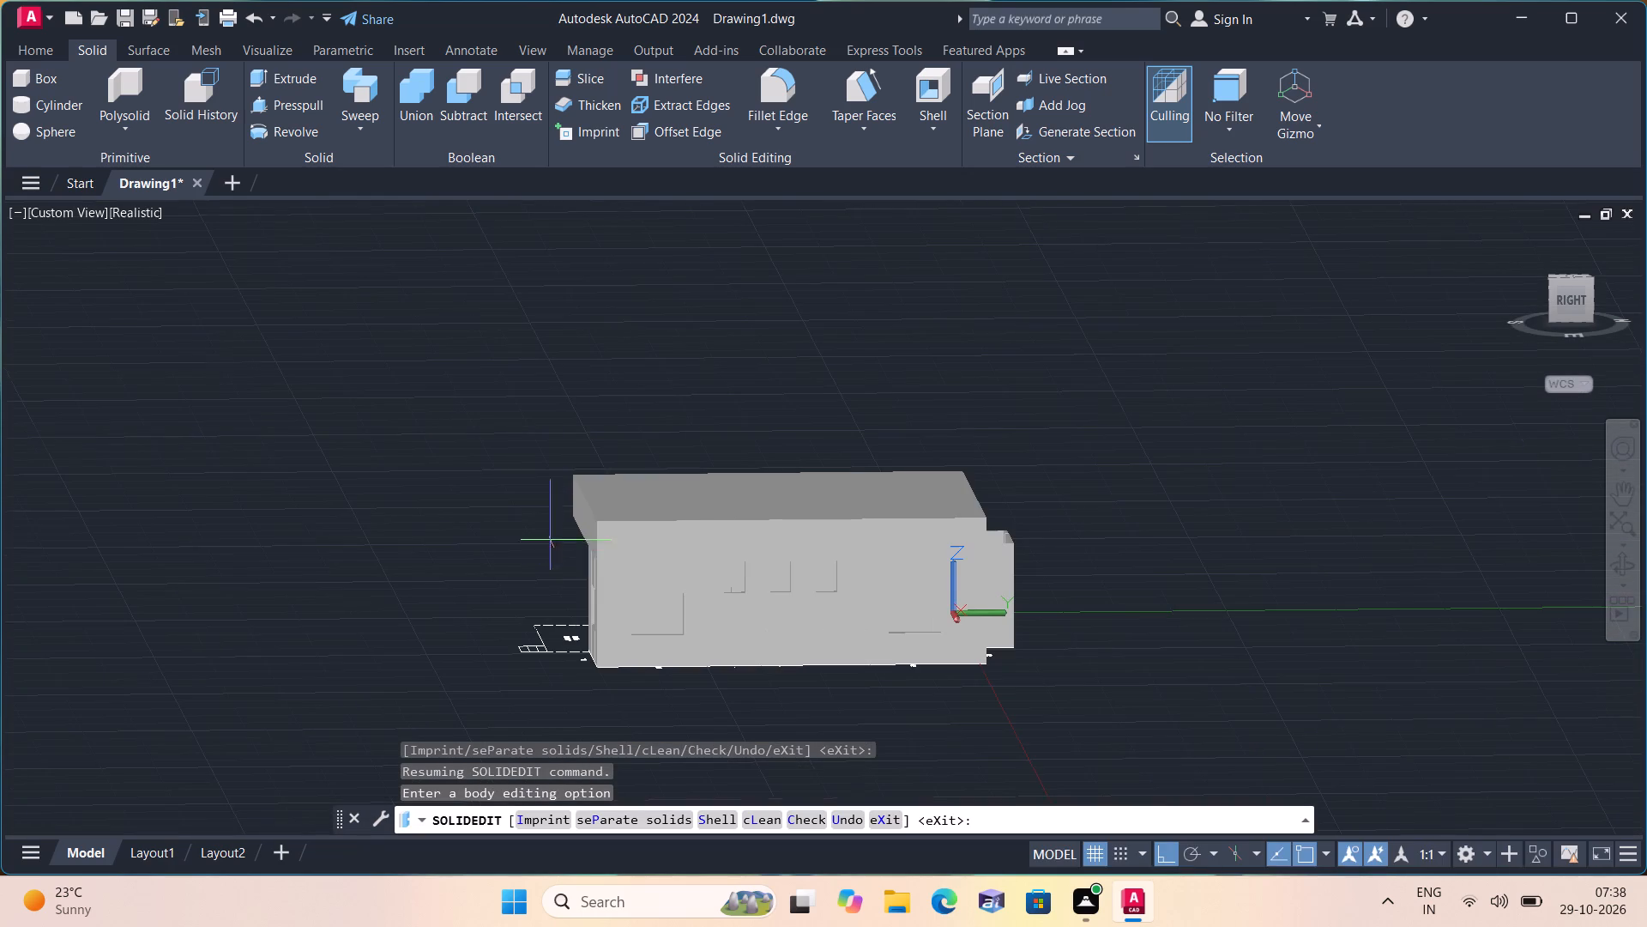
{"action": "scroll", "coordinate": [700, 525], "scroll_direction": "up", "scroll_amount": 1}
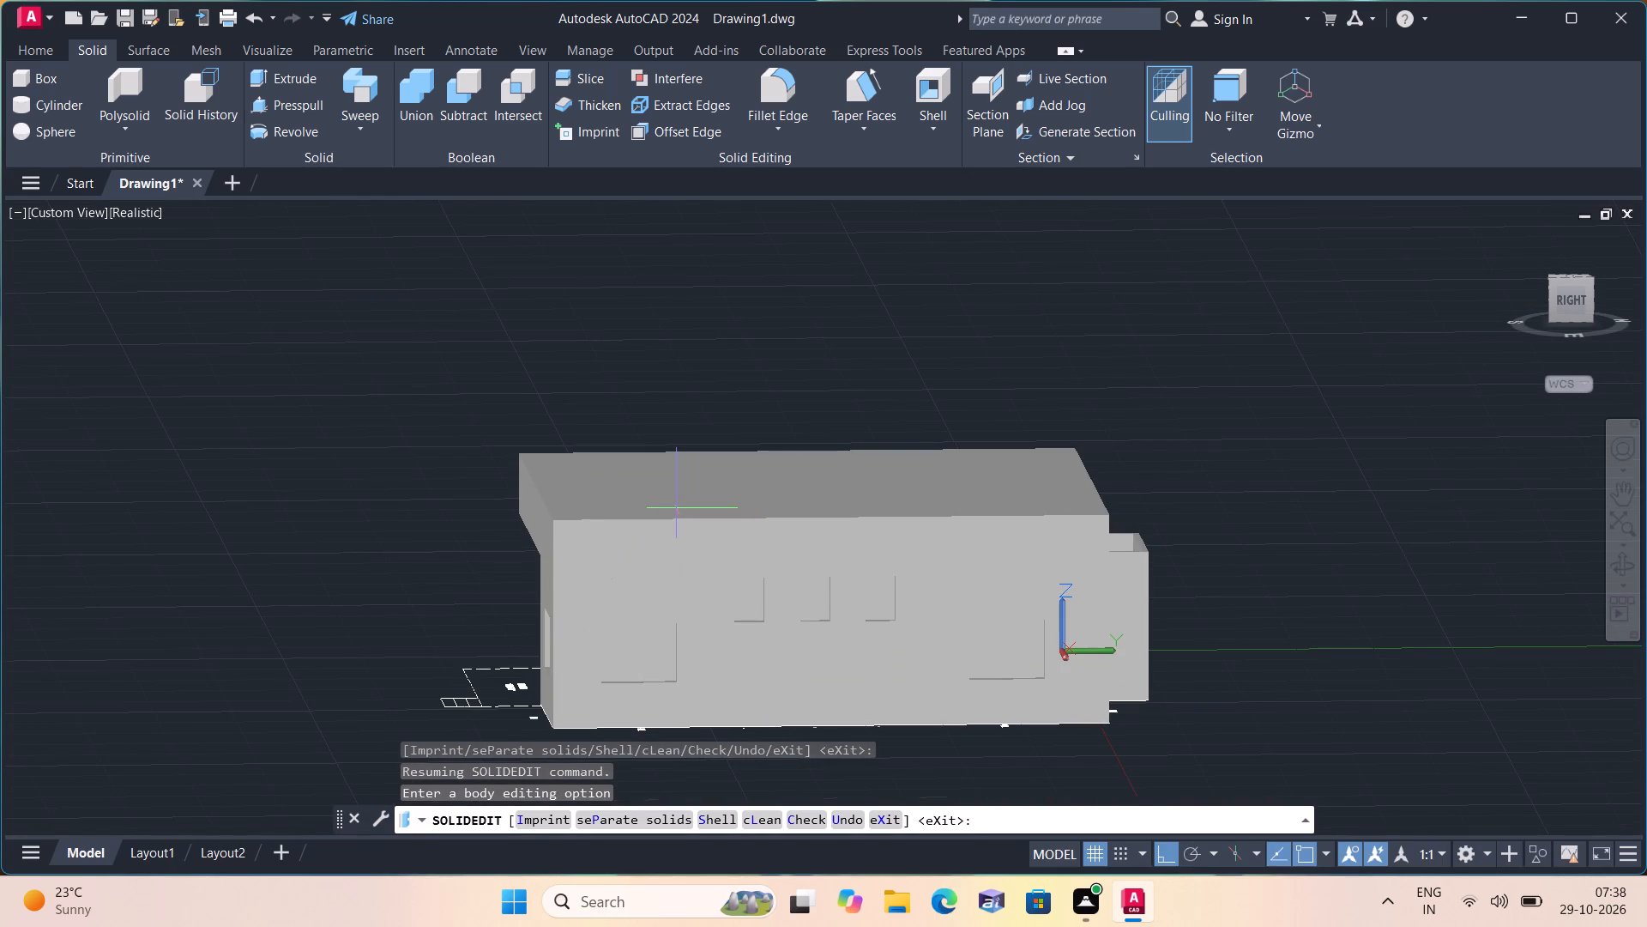
{"action": "left_click", "coordinate": [677, 509]}
{"action": "middle_click_drag", "start_coordinate": [630, 547], "coordinate": [652, 577]}
{"action": "middle_click_drag", "start_coordinate": [578, 573], "coordinate": [760, 620], "text": "shift"}
{"action": "scroll", "coordinate": [581, 580], "scroll_direction": "down", "scroll_amount": 1, "text": "shift"}
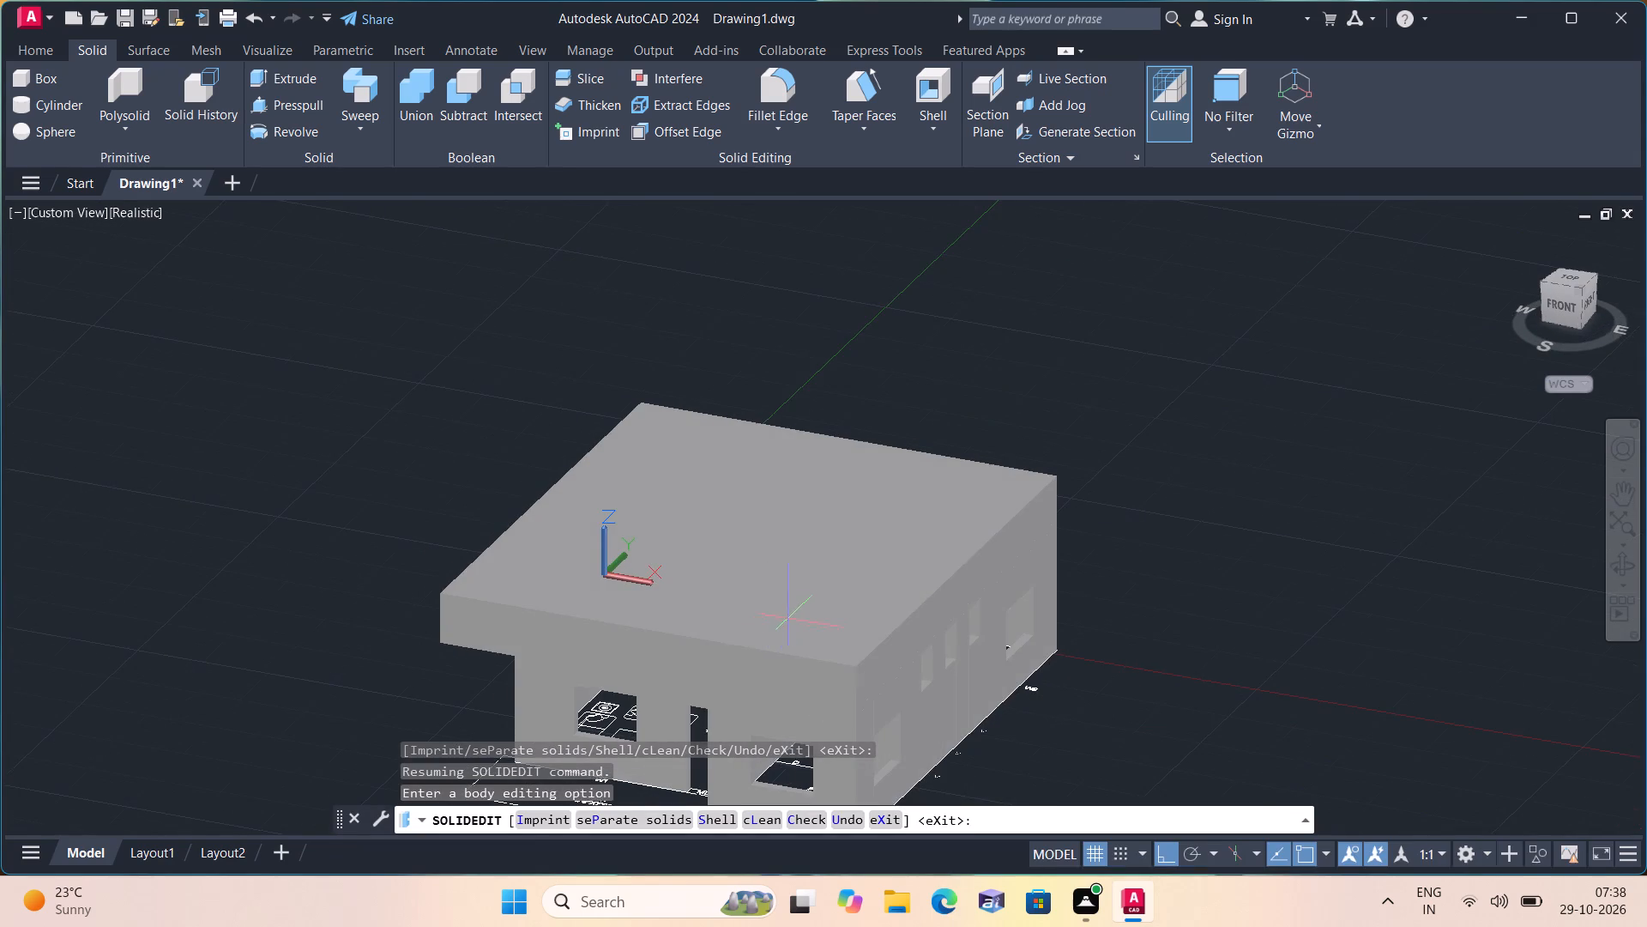
{"action": "scroll", "coordinate": [795, 614], "scroll_direction": "up", "scroll_amount": 1}
{"action": "middle_click_drag", "start_coordinate": [797, 614], "coordinate": [852, 536]}
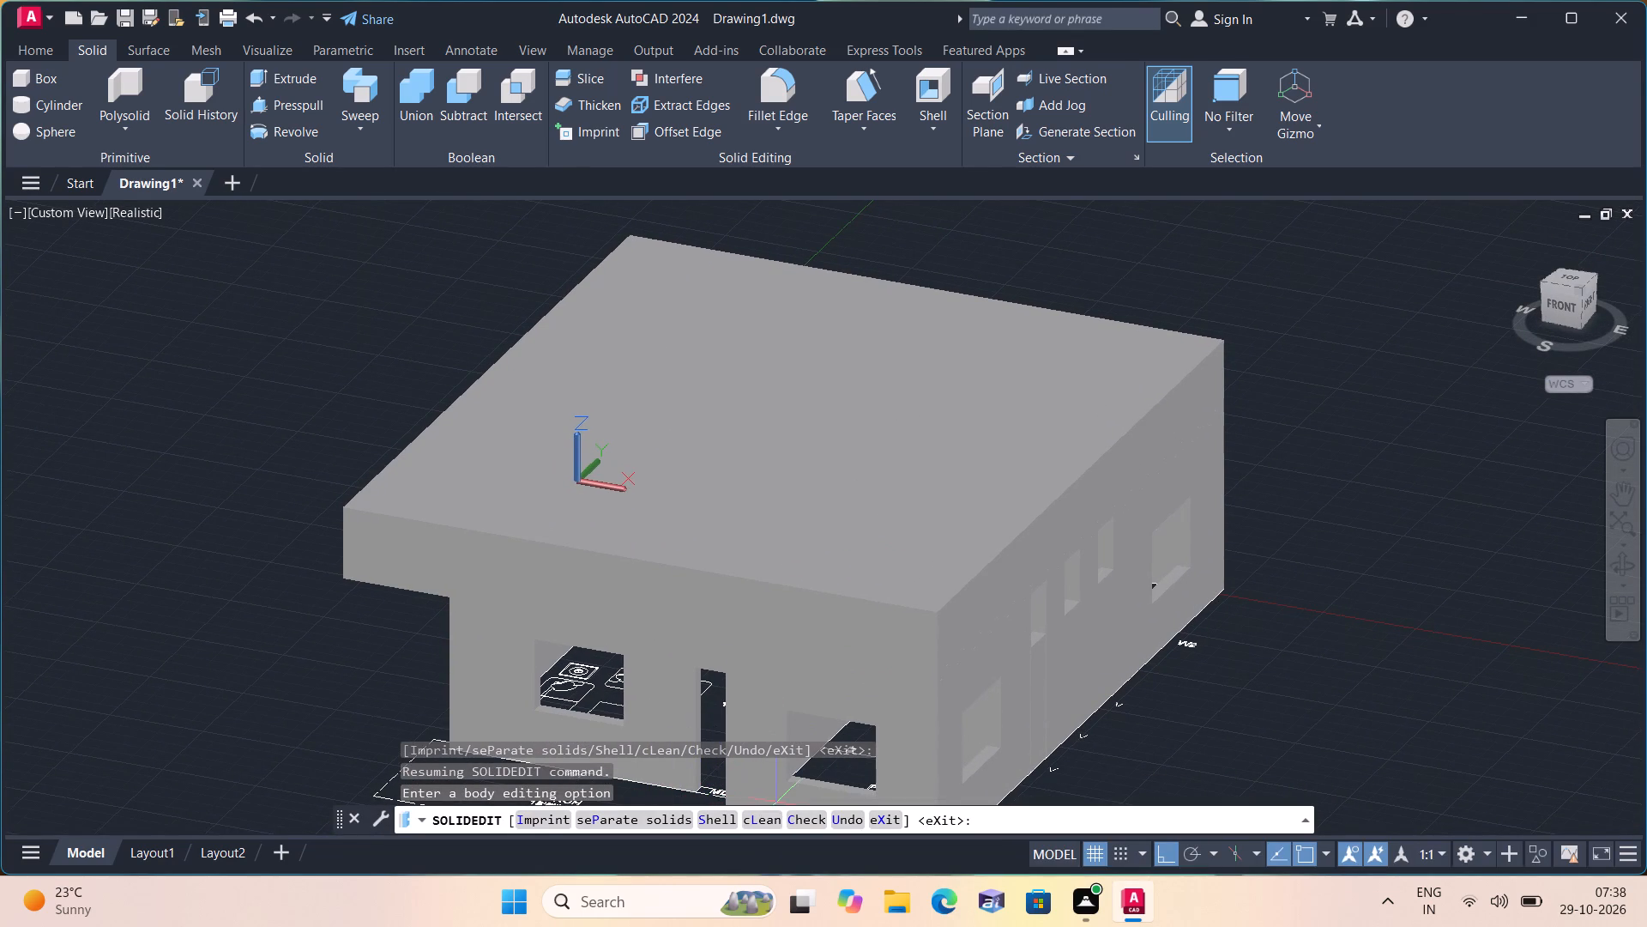
{"action": "key", "text": "Escape"}
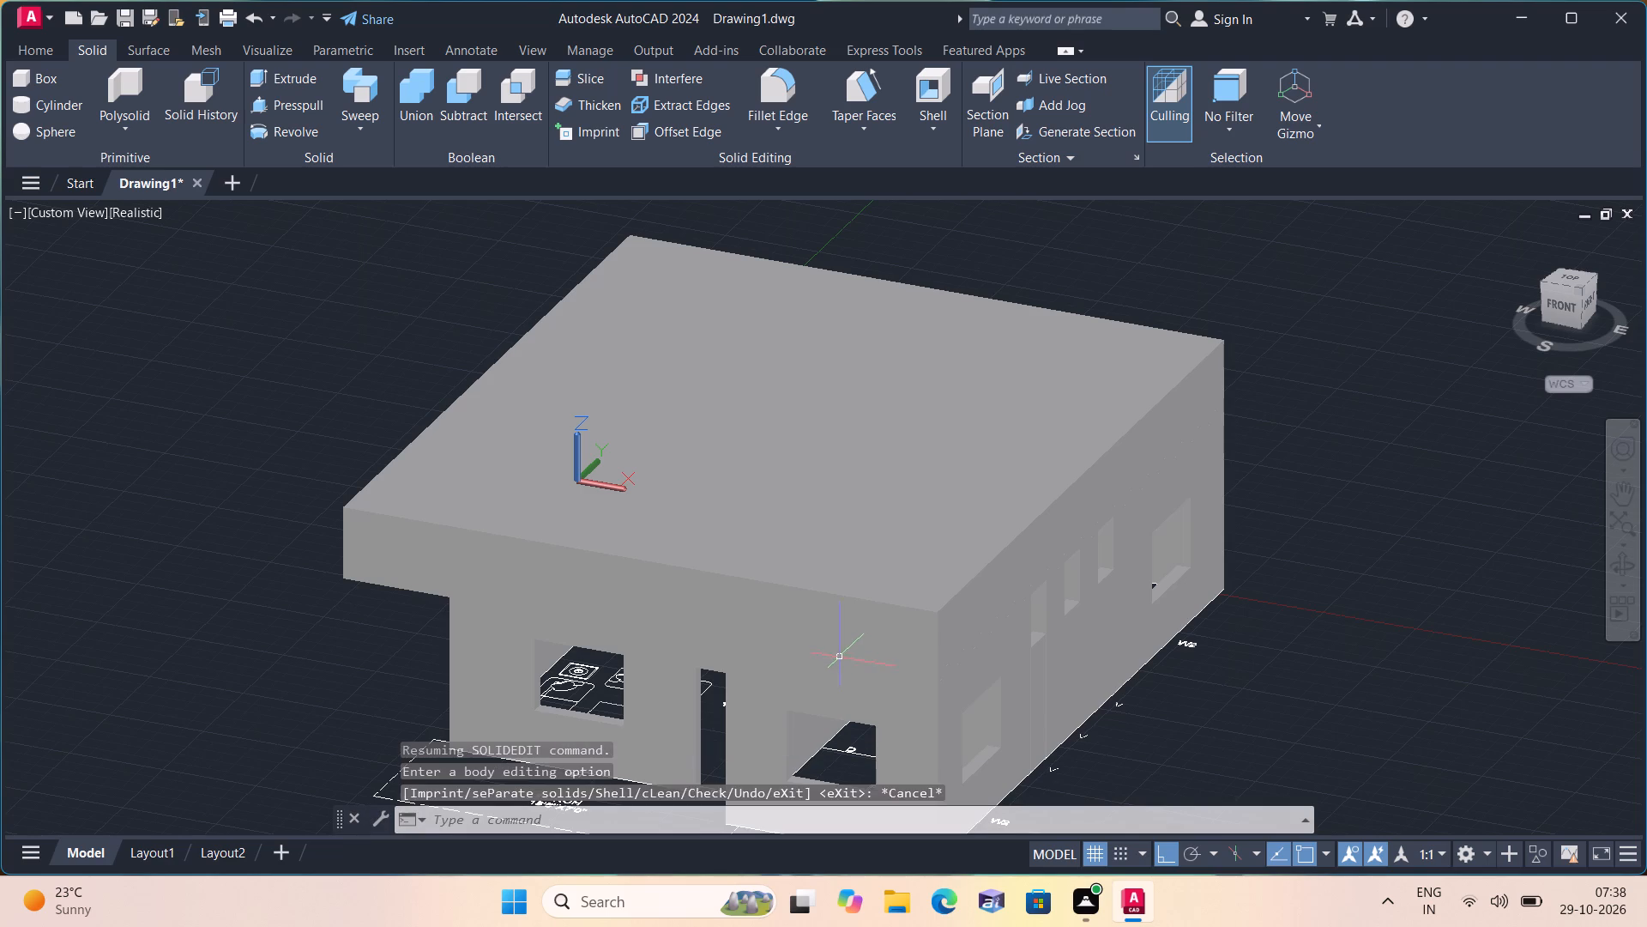
{"action": "key", "text": "Escape"}
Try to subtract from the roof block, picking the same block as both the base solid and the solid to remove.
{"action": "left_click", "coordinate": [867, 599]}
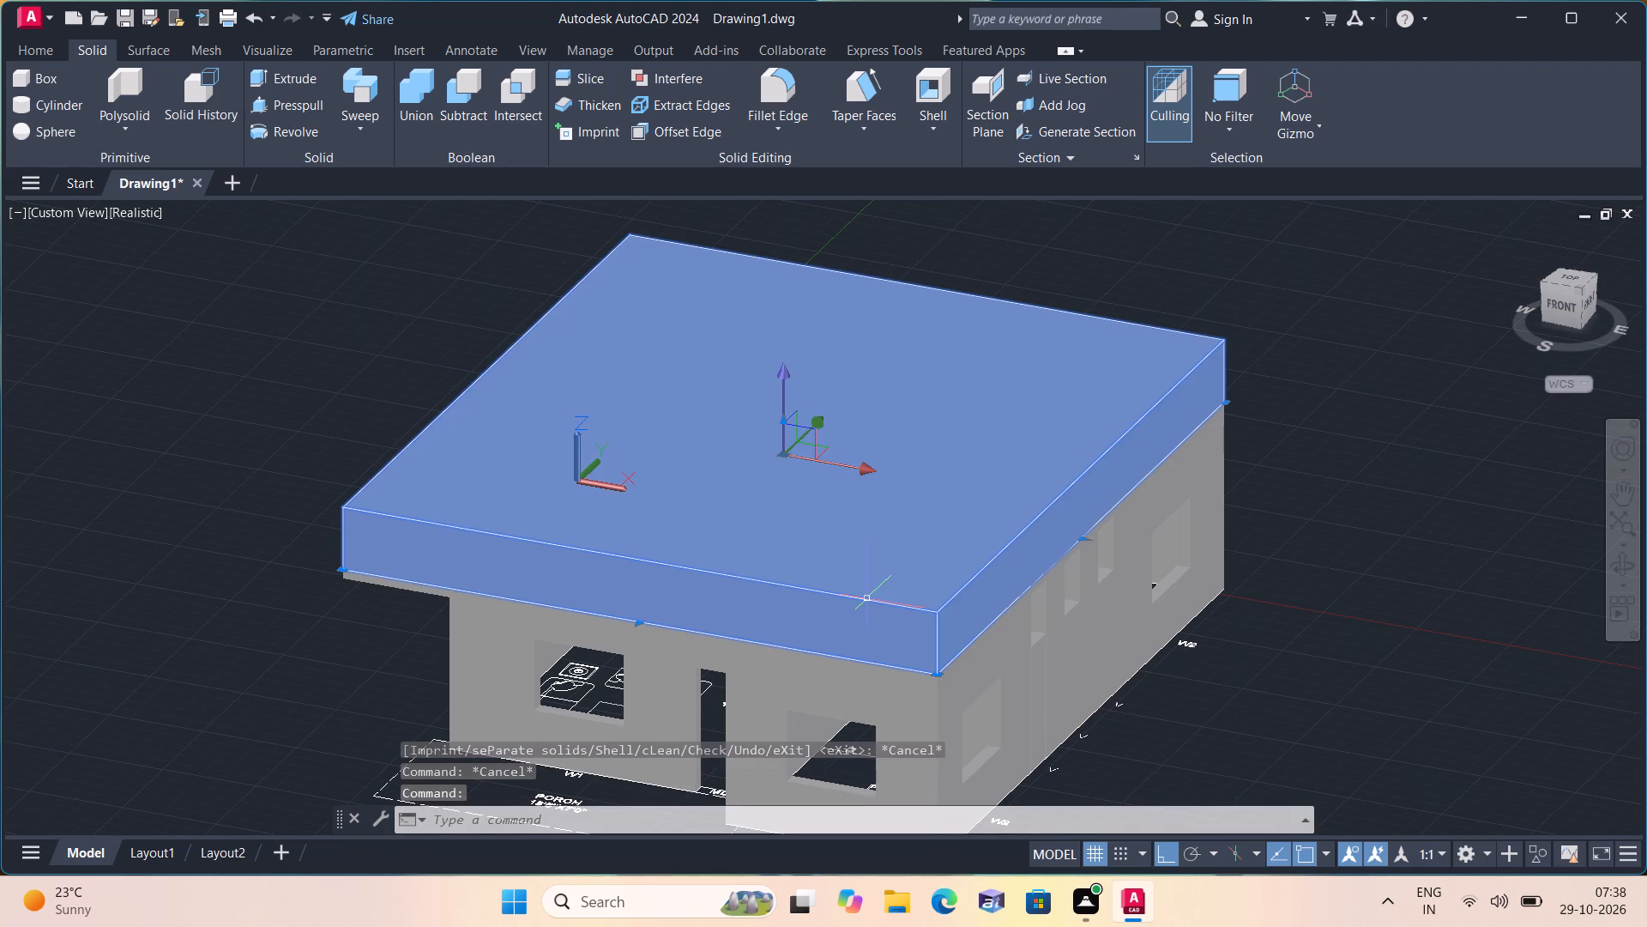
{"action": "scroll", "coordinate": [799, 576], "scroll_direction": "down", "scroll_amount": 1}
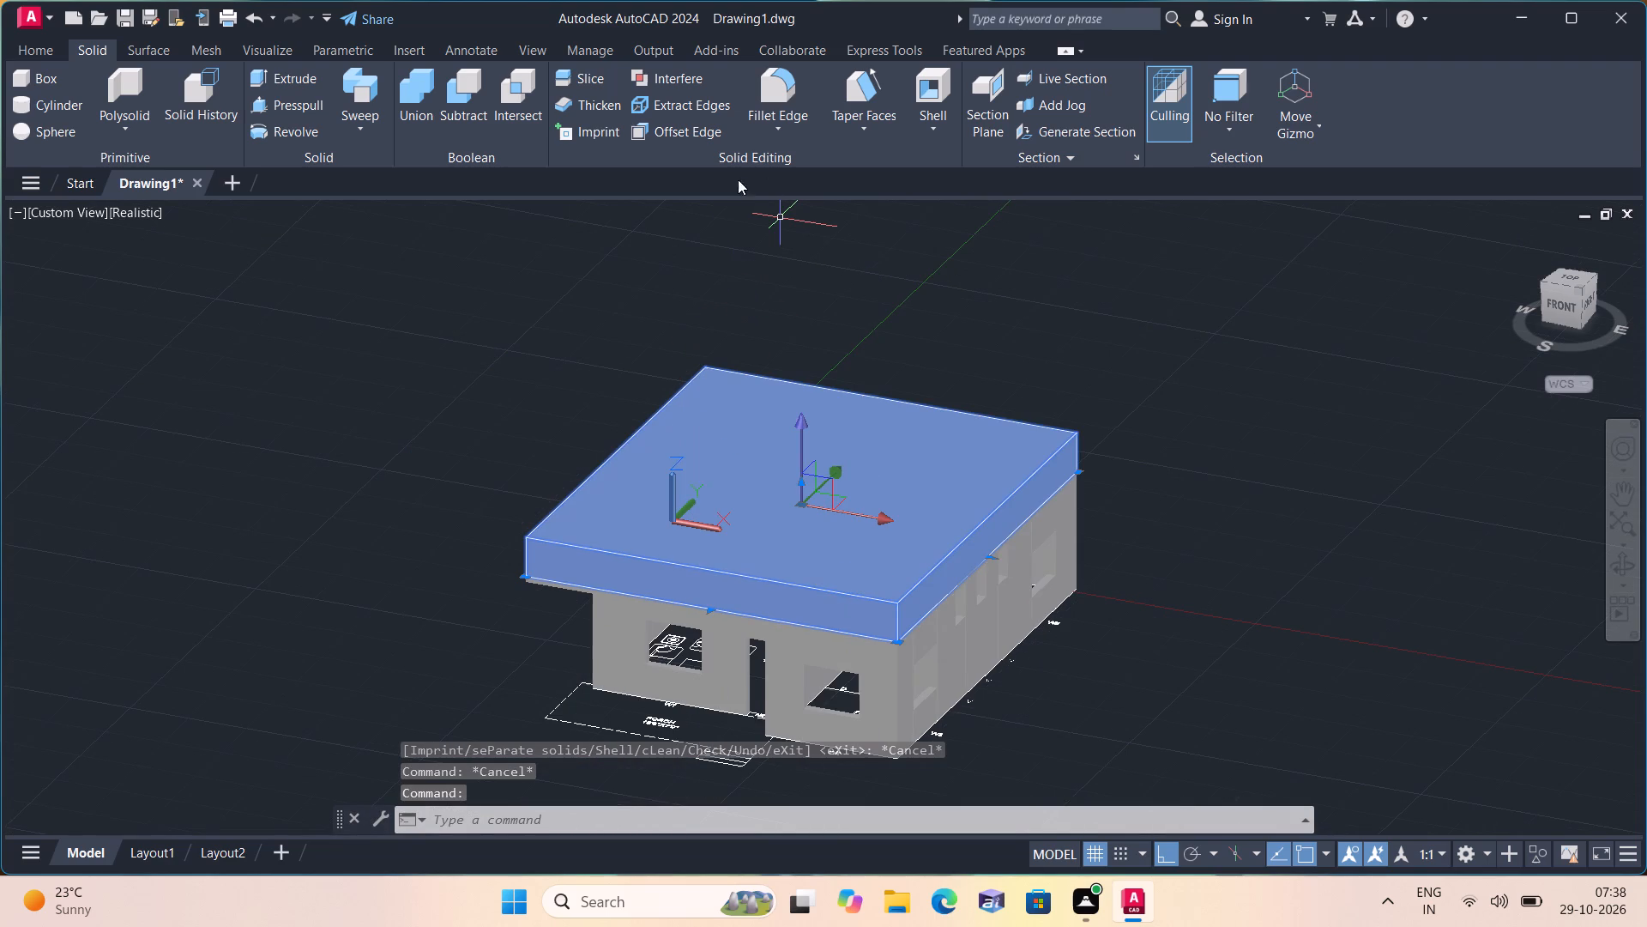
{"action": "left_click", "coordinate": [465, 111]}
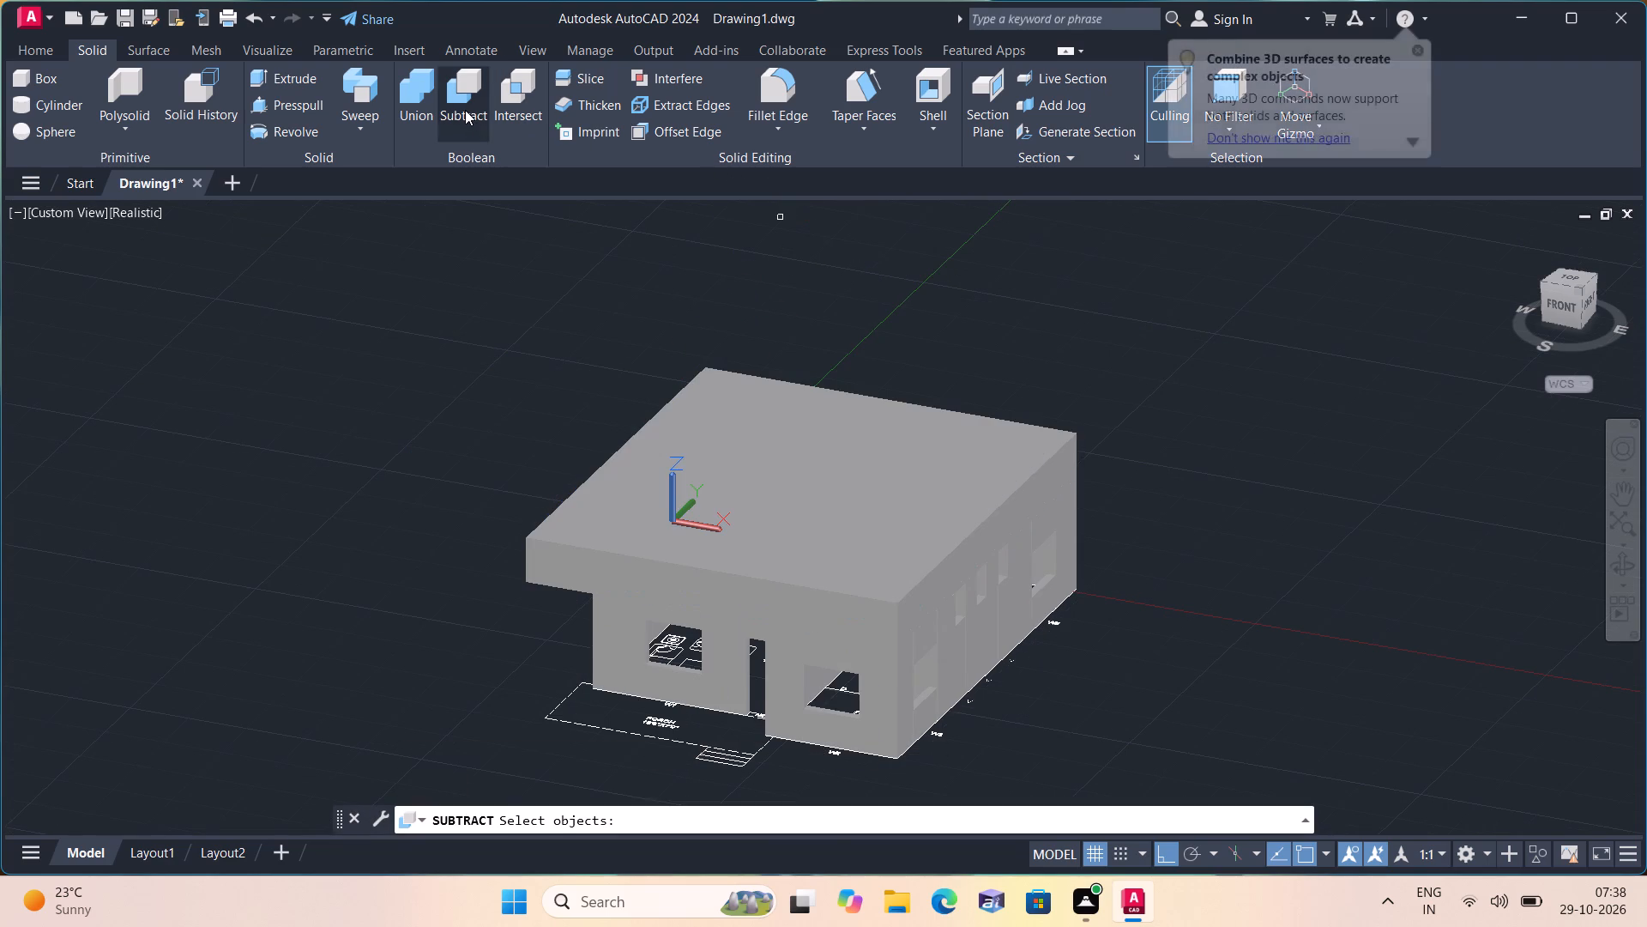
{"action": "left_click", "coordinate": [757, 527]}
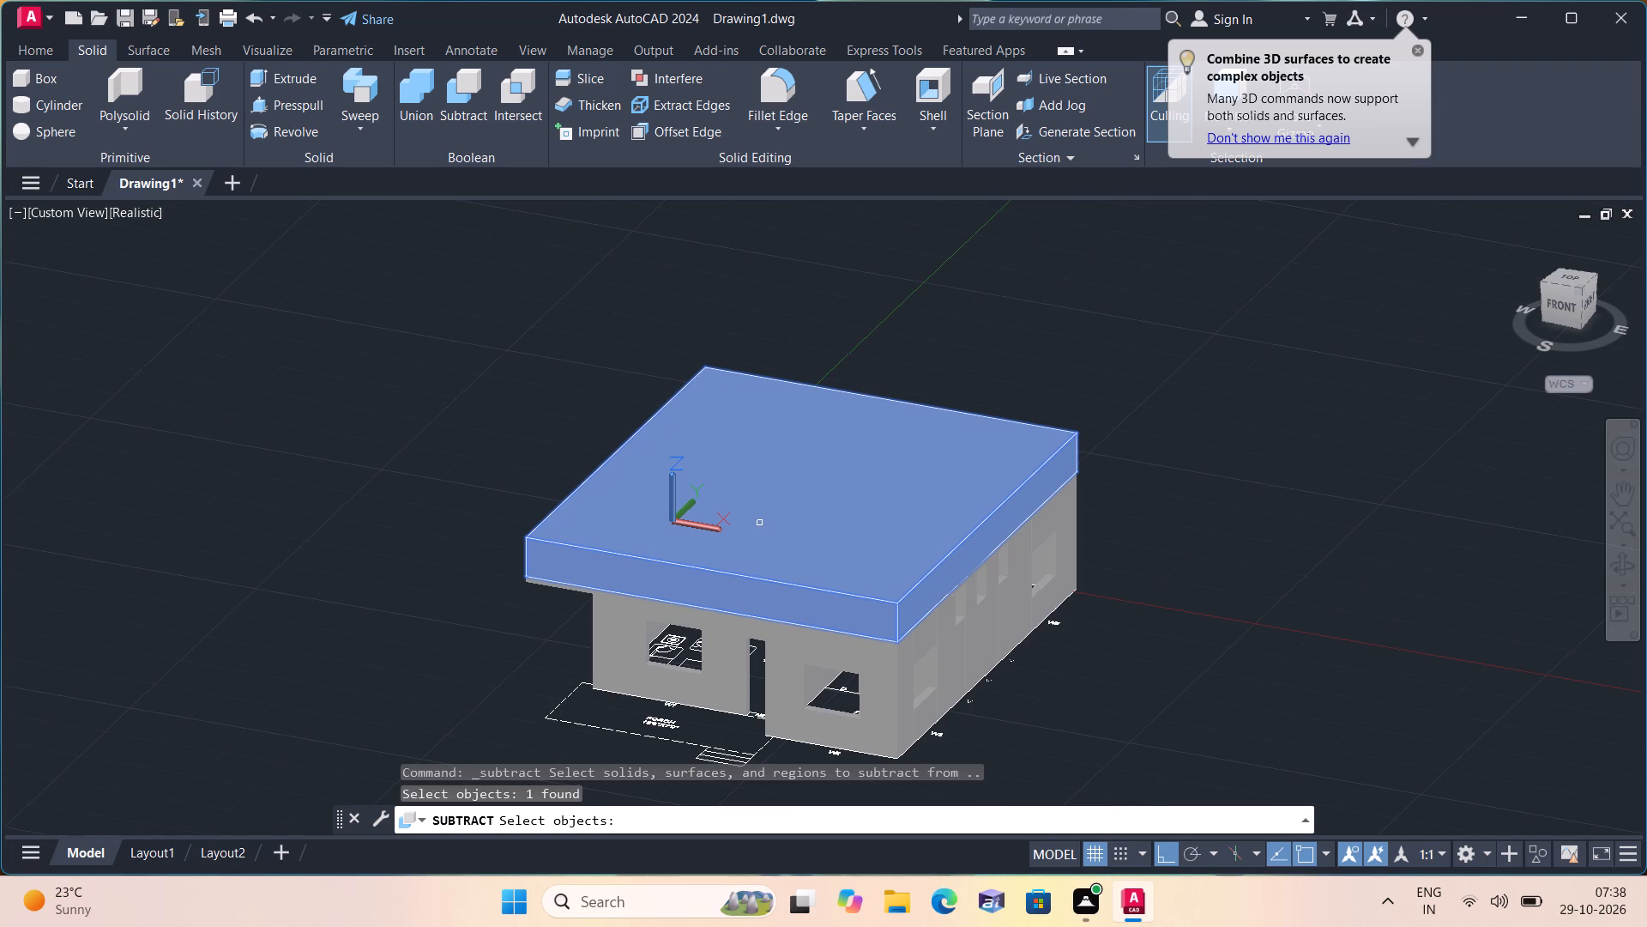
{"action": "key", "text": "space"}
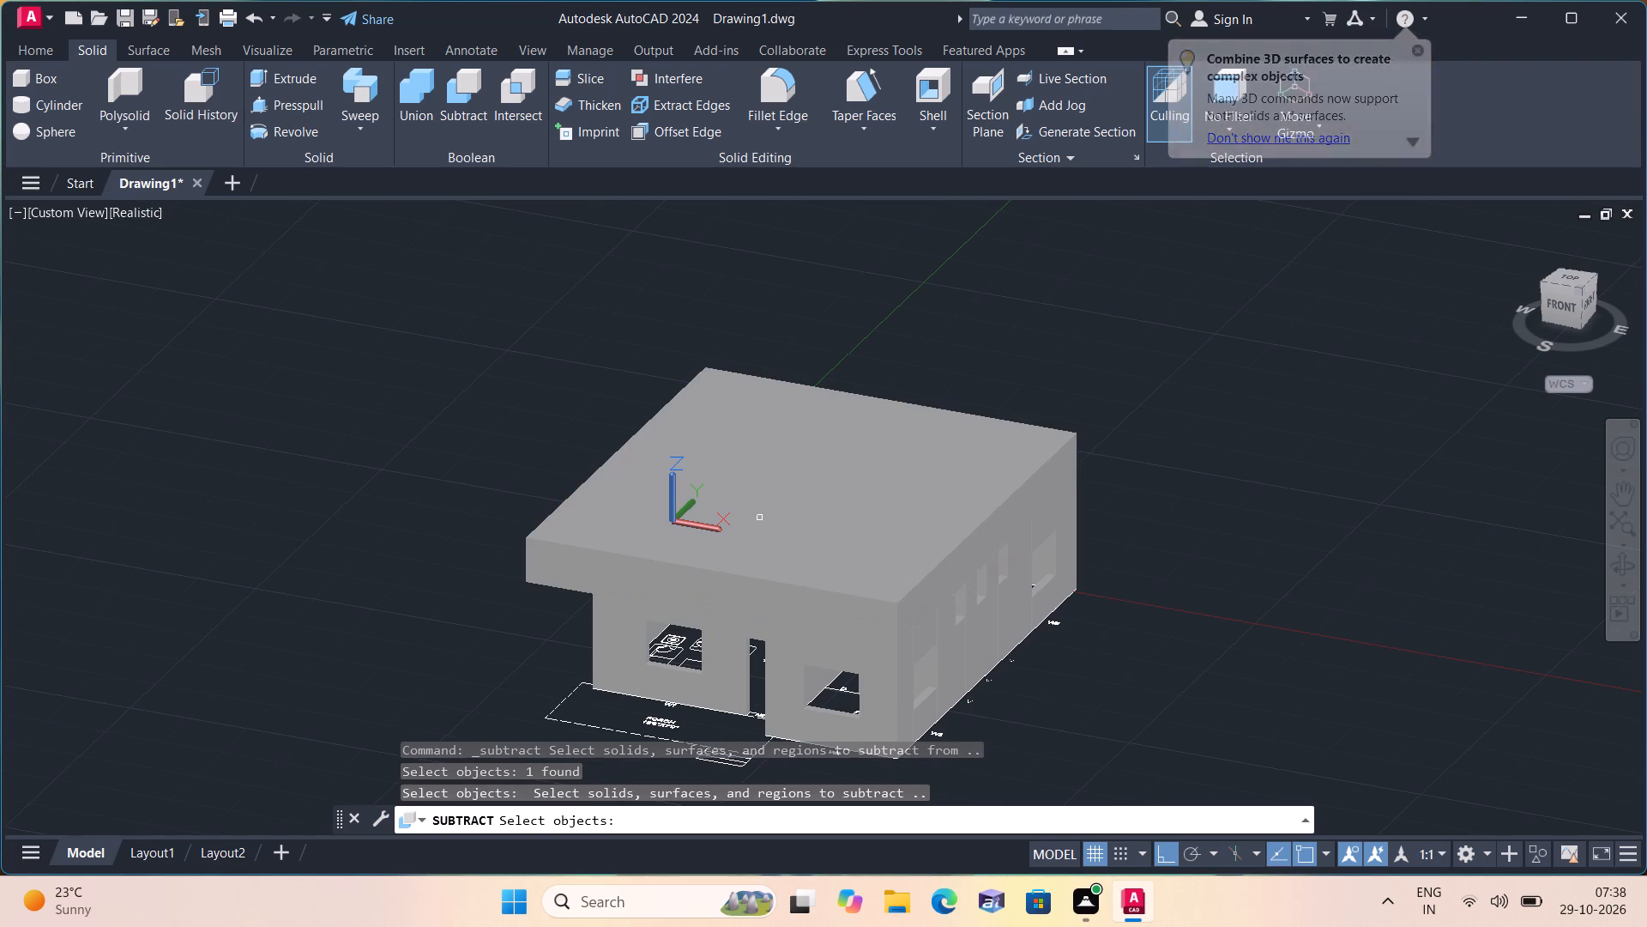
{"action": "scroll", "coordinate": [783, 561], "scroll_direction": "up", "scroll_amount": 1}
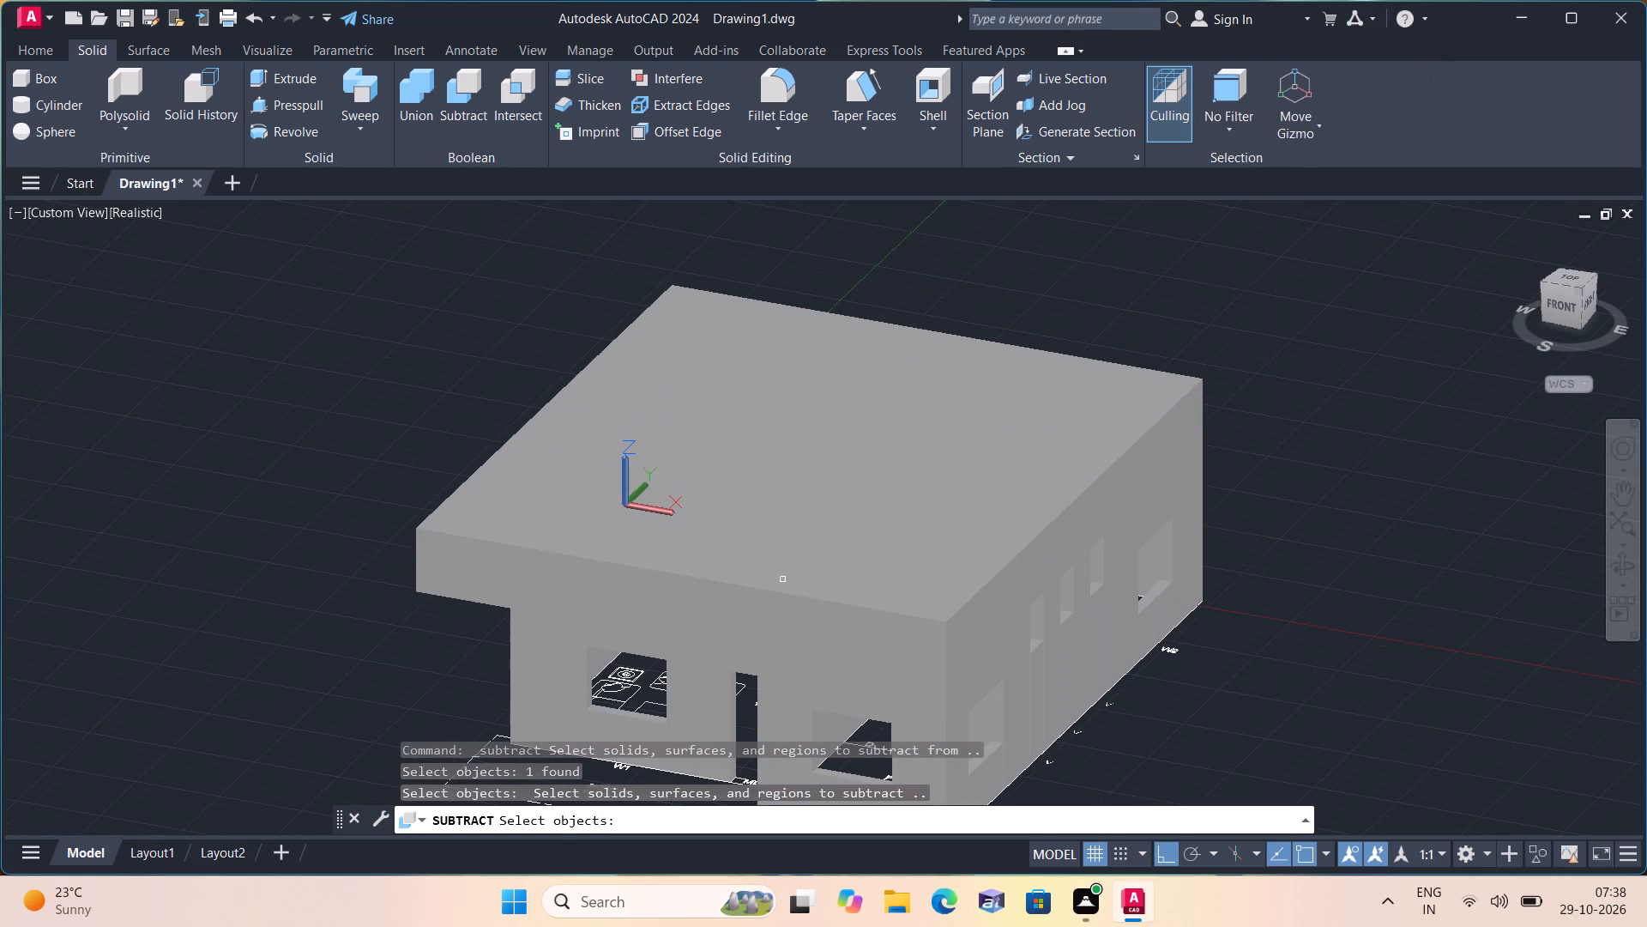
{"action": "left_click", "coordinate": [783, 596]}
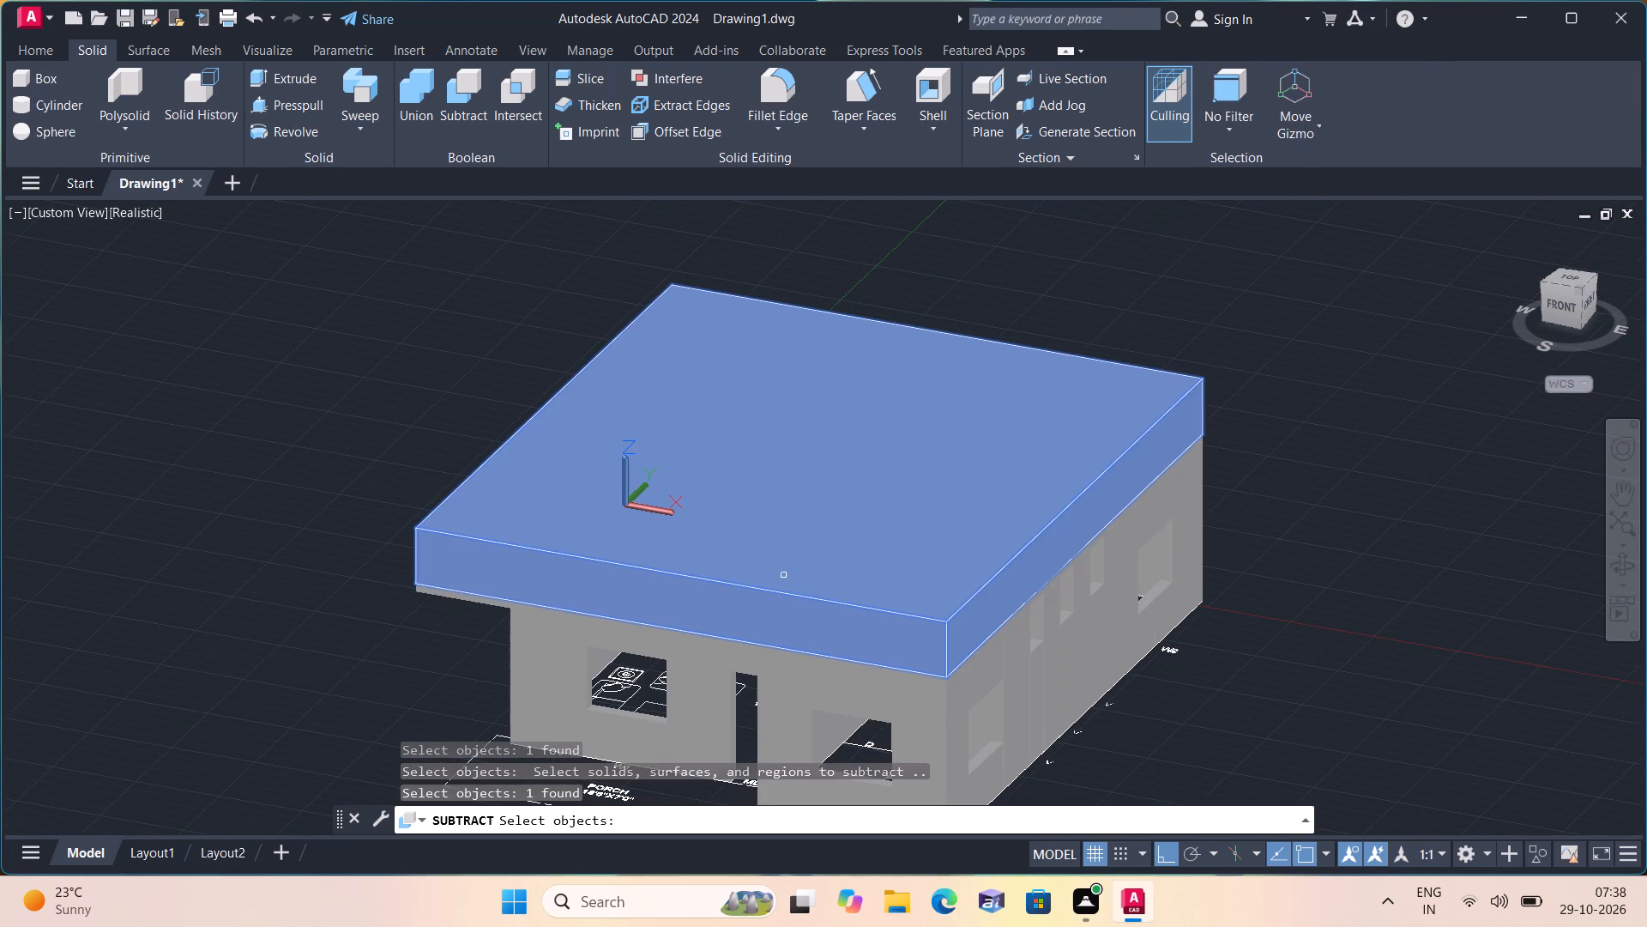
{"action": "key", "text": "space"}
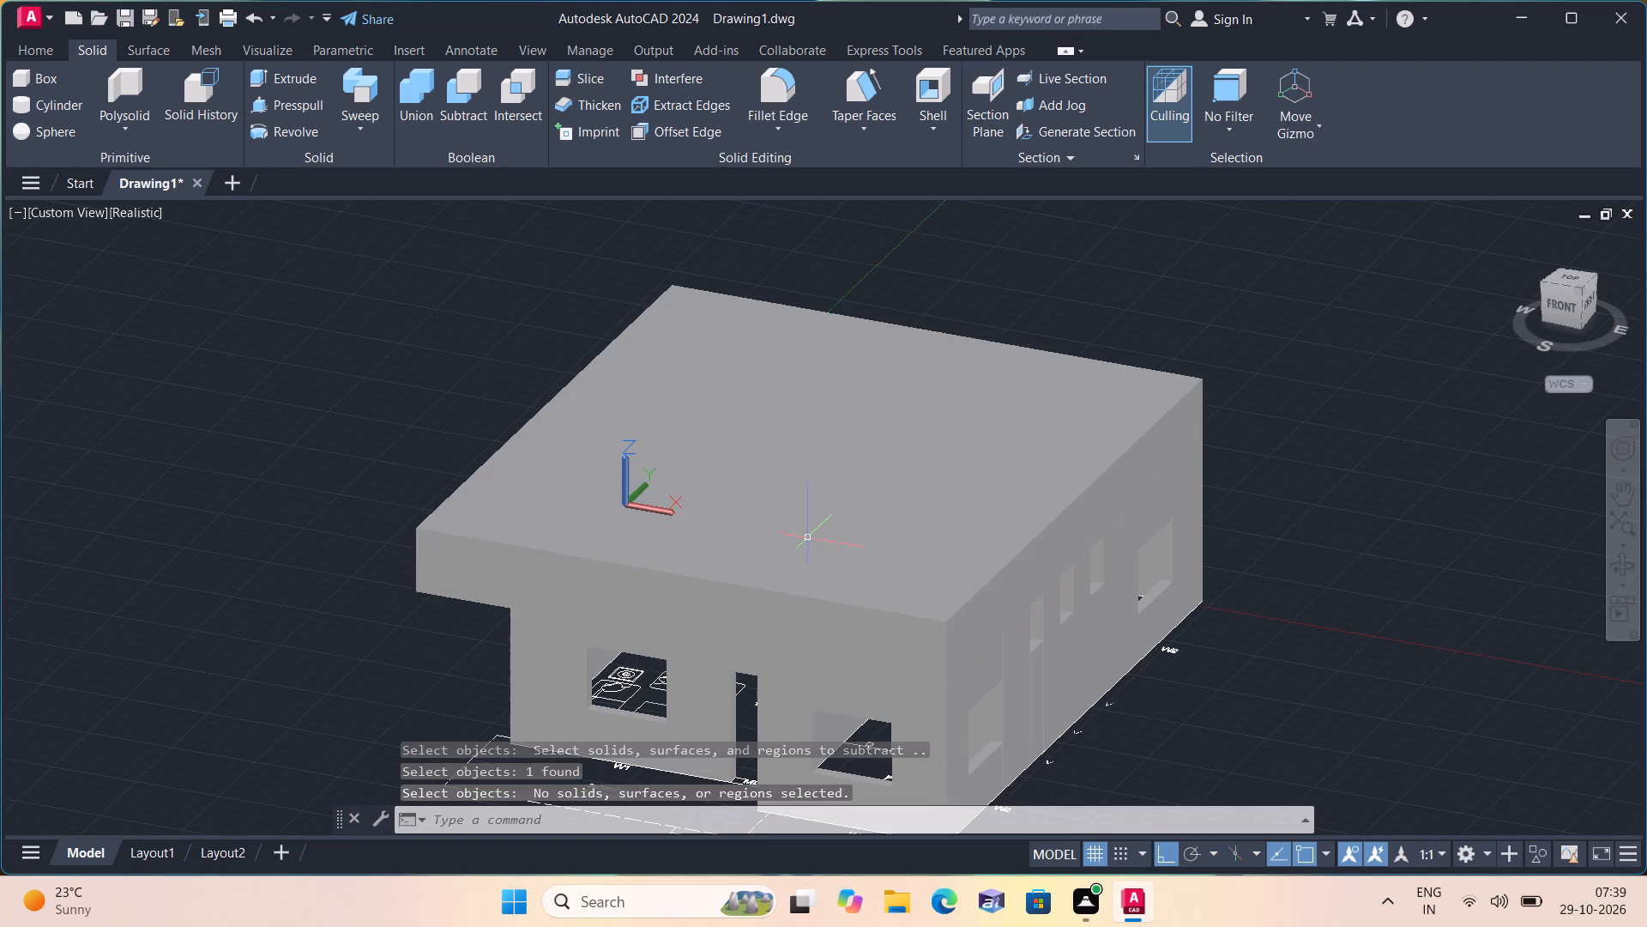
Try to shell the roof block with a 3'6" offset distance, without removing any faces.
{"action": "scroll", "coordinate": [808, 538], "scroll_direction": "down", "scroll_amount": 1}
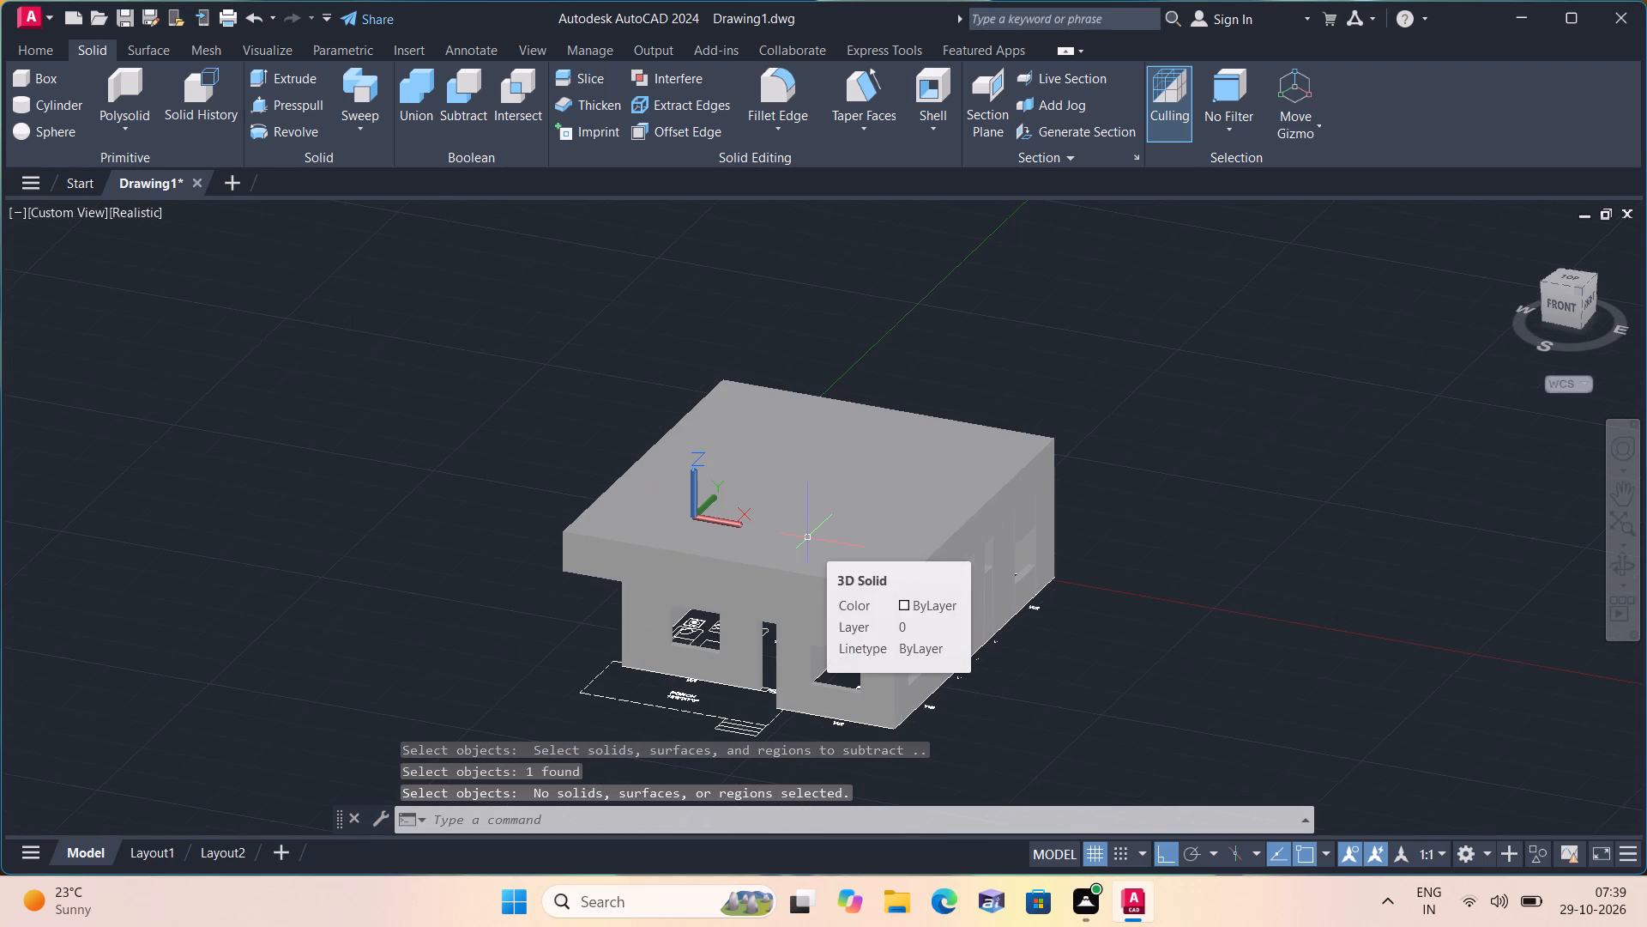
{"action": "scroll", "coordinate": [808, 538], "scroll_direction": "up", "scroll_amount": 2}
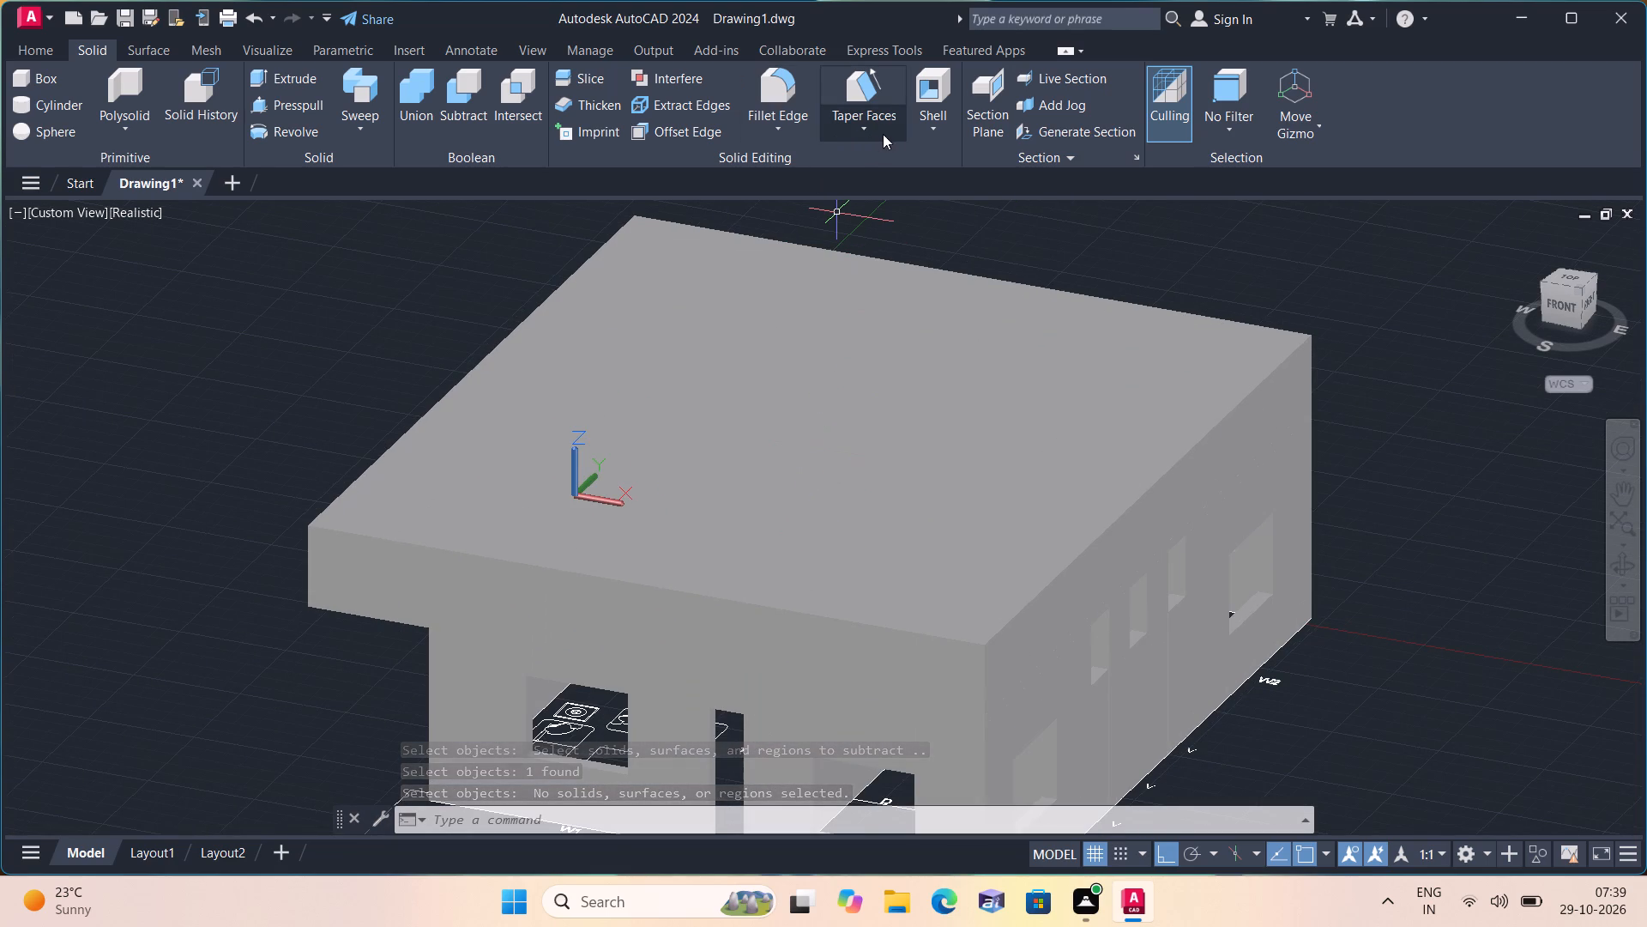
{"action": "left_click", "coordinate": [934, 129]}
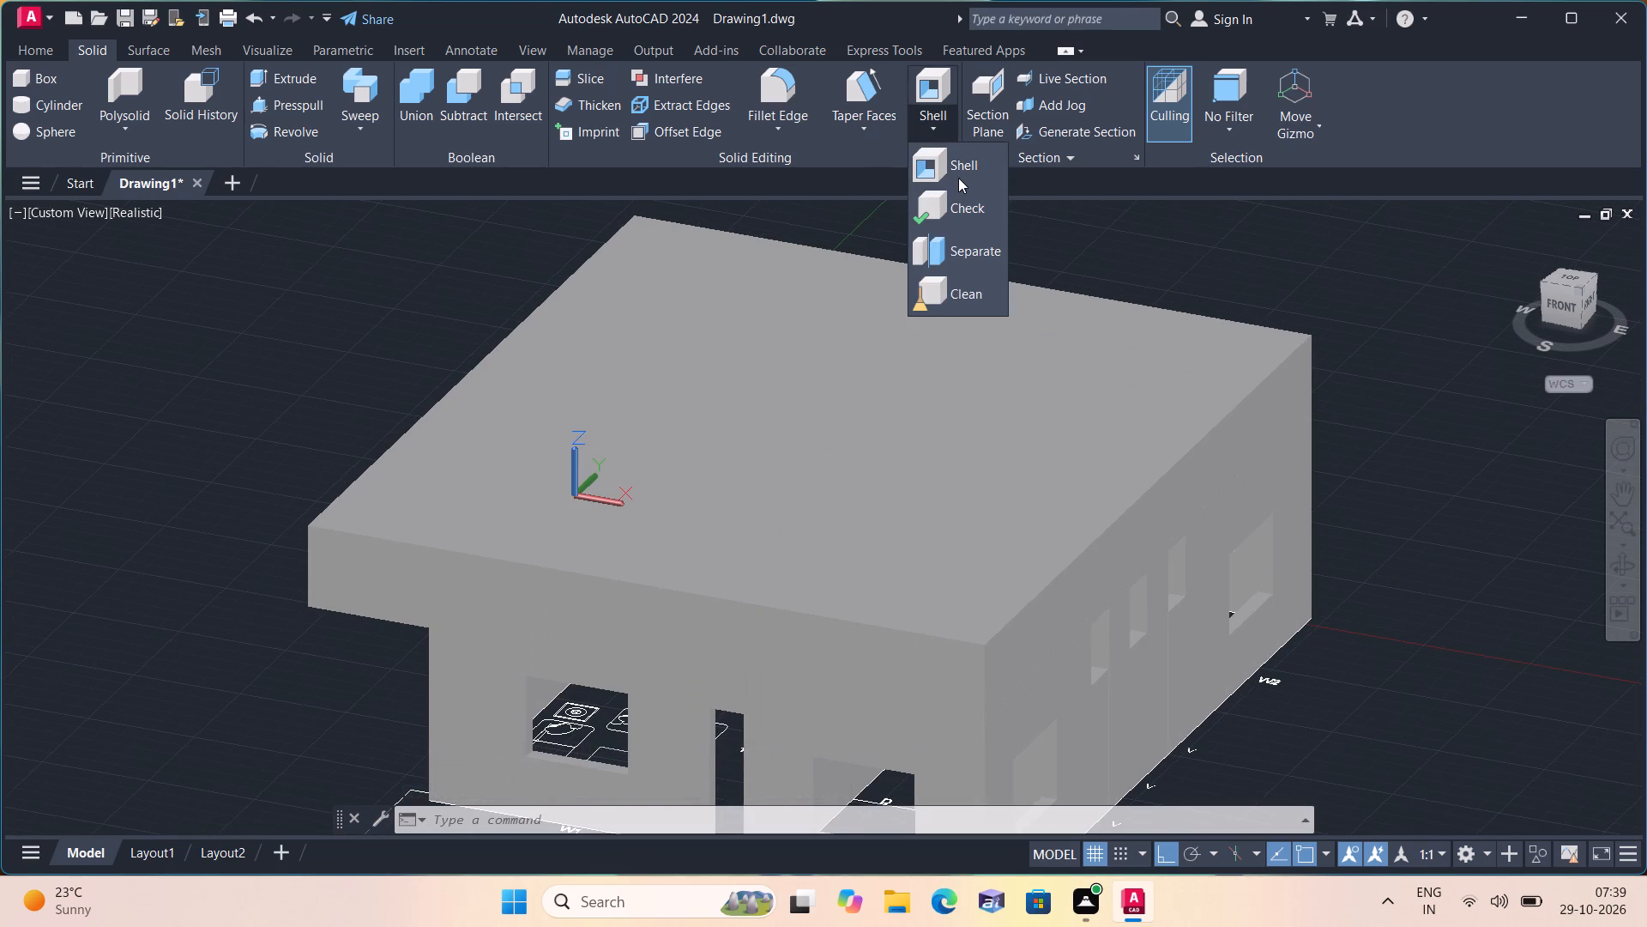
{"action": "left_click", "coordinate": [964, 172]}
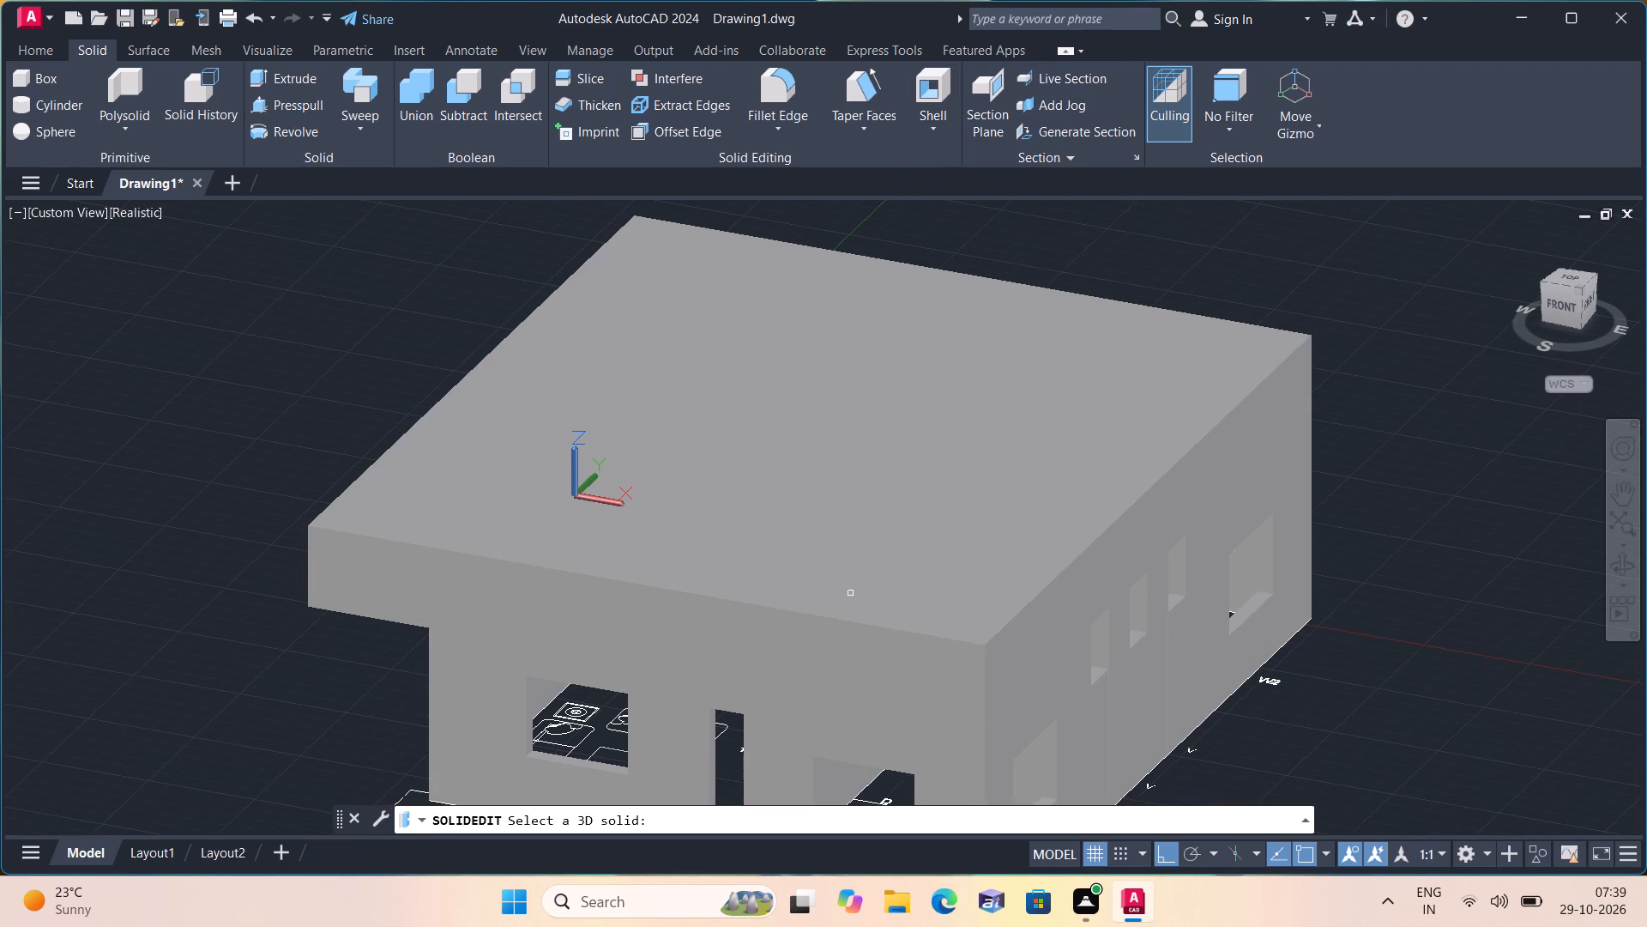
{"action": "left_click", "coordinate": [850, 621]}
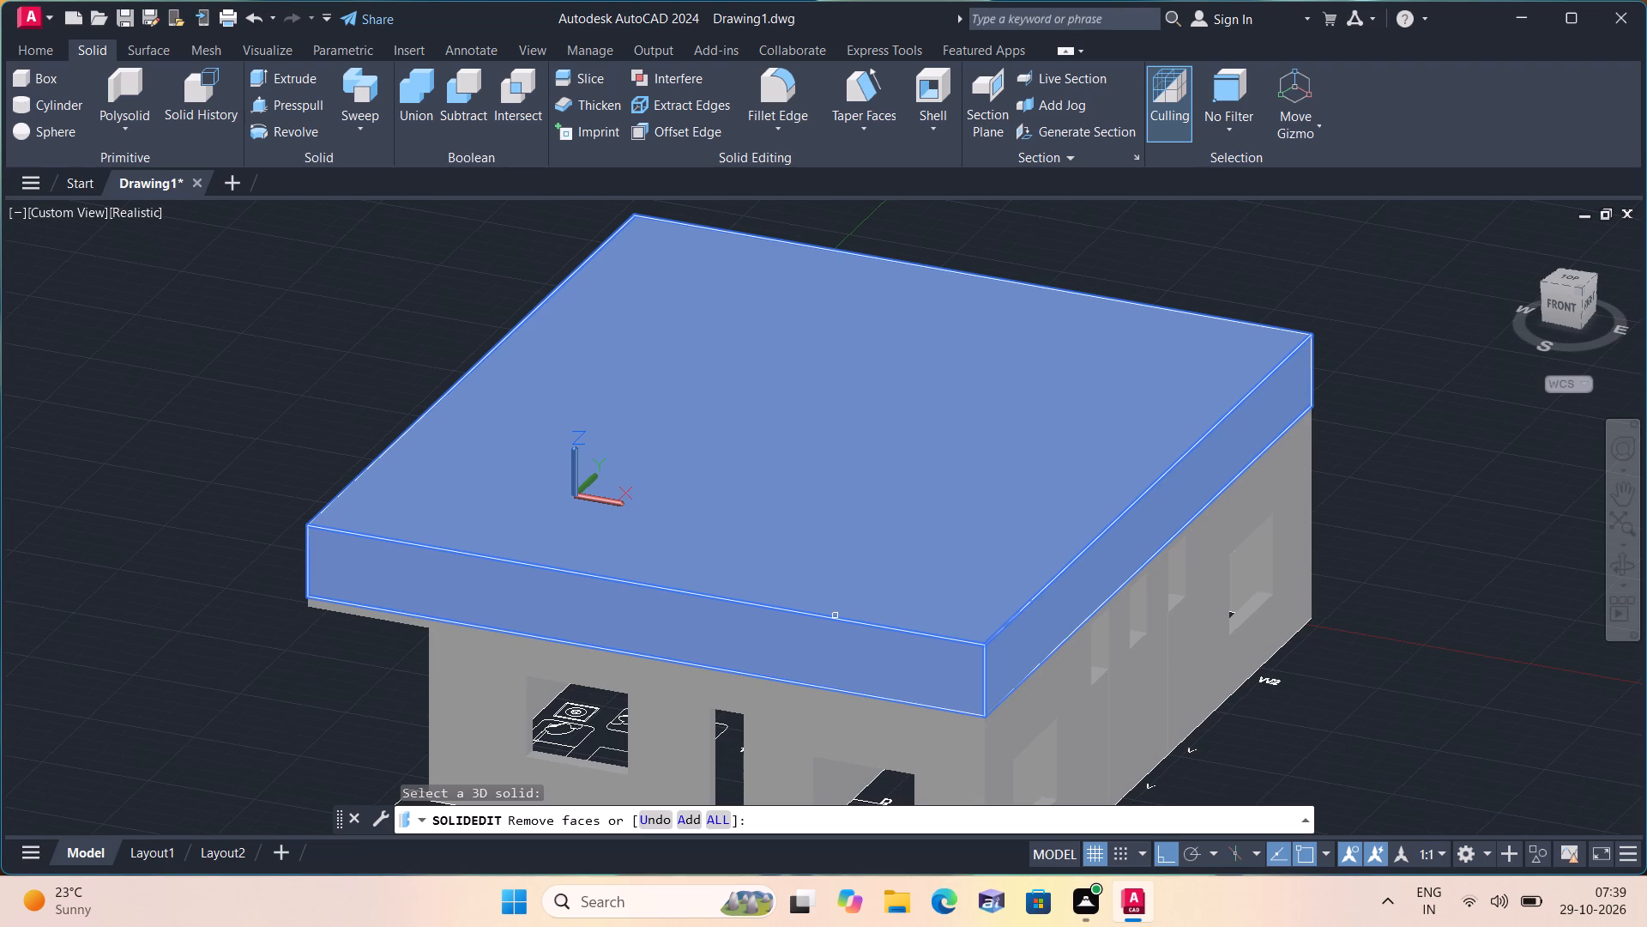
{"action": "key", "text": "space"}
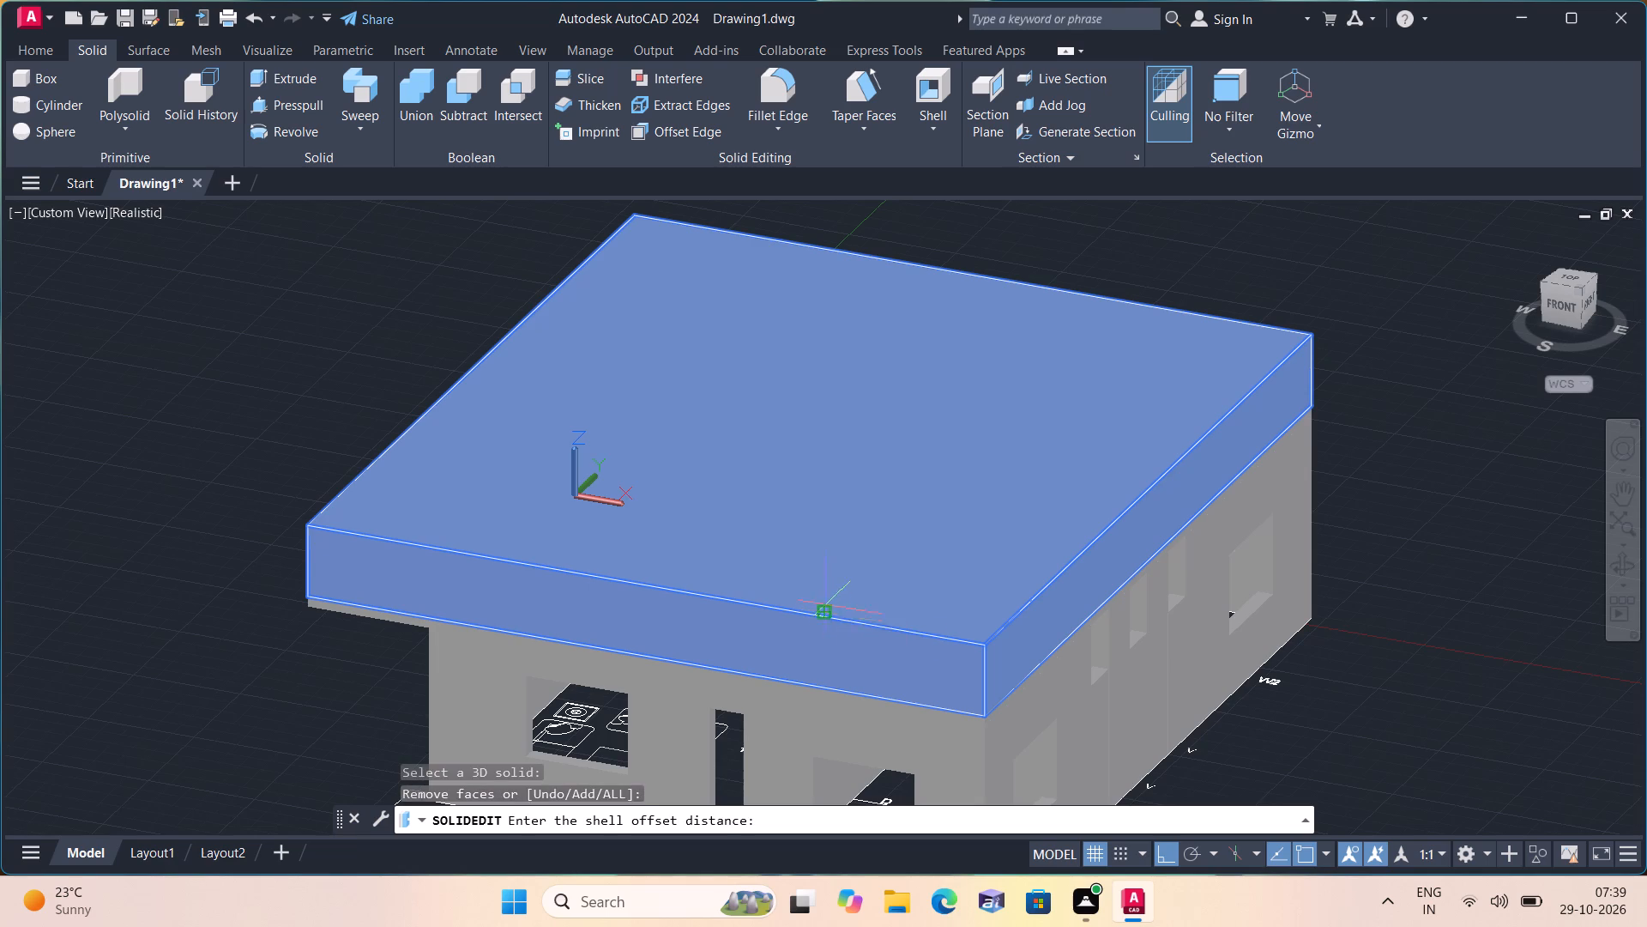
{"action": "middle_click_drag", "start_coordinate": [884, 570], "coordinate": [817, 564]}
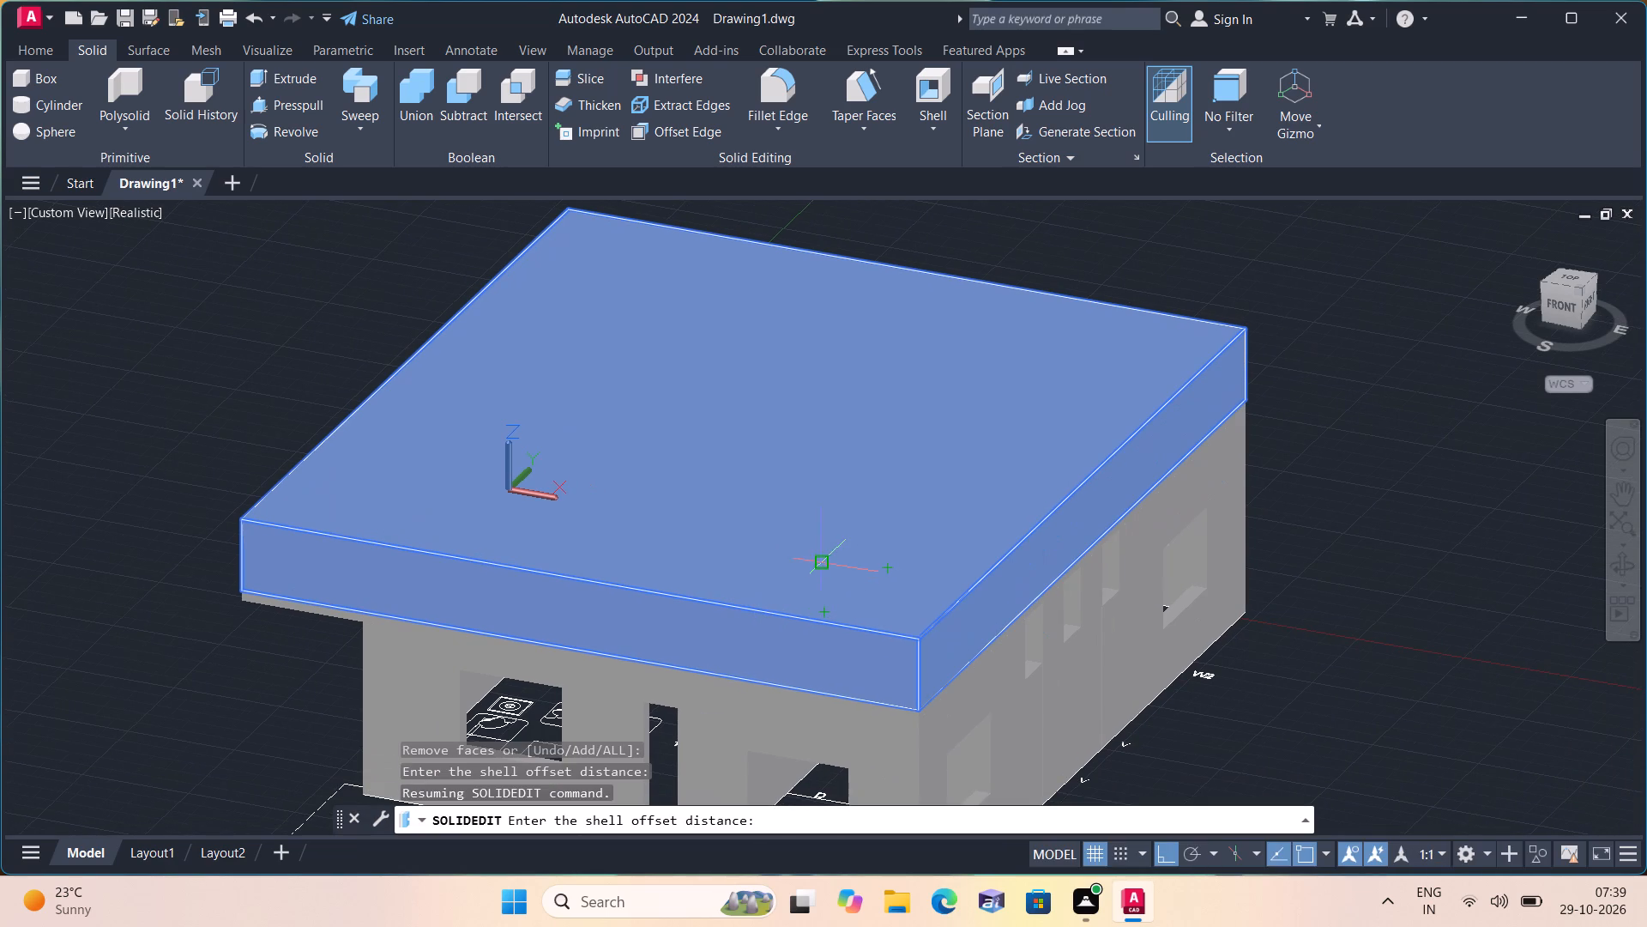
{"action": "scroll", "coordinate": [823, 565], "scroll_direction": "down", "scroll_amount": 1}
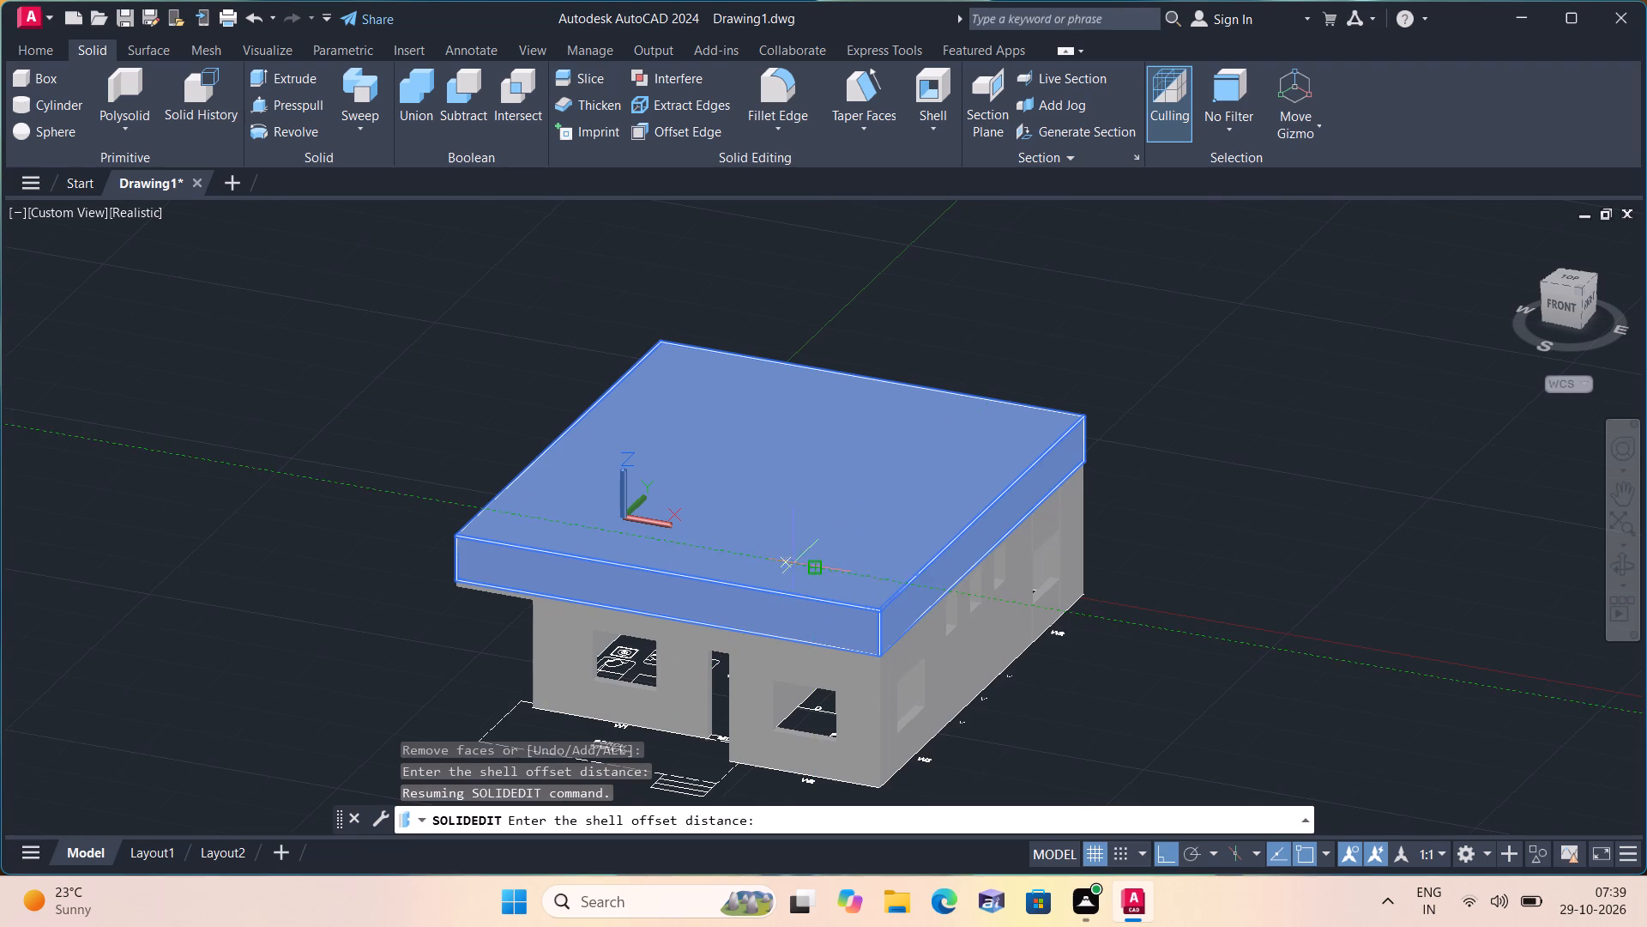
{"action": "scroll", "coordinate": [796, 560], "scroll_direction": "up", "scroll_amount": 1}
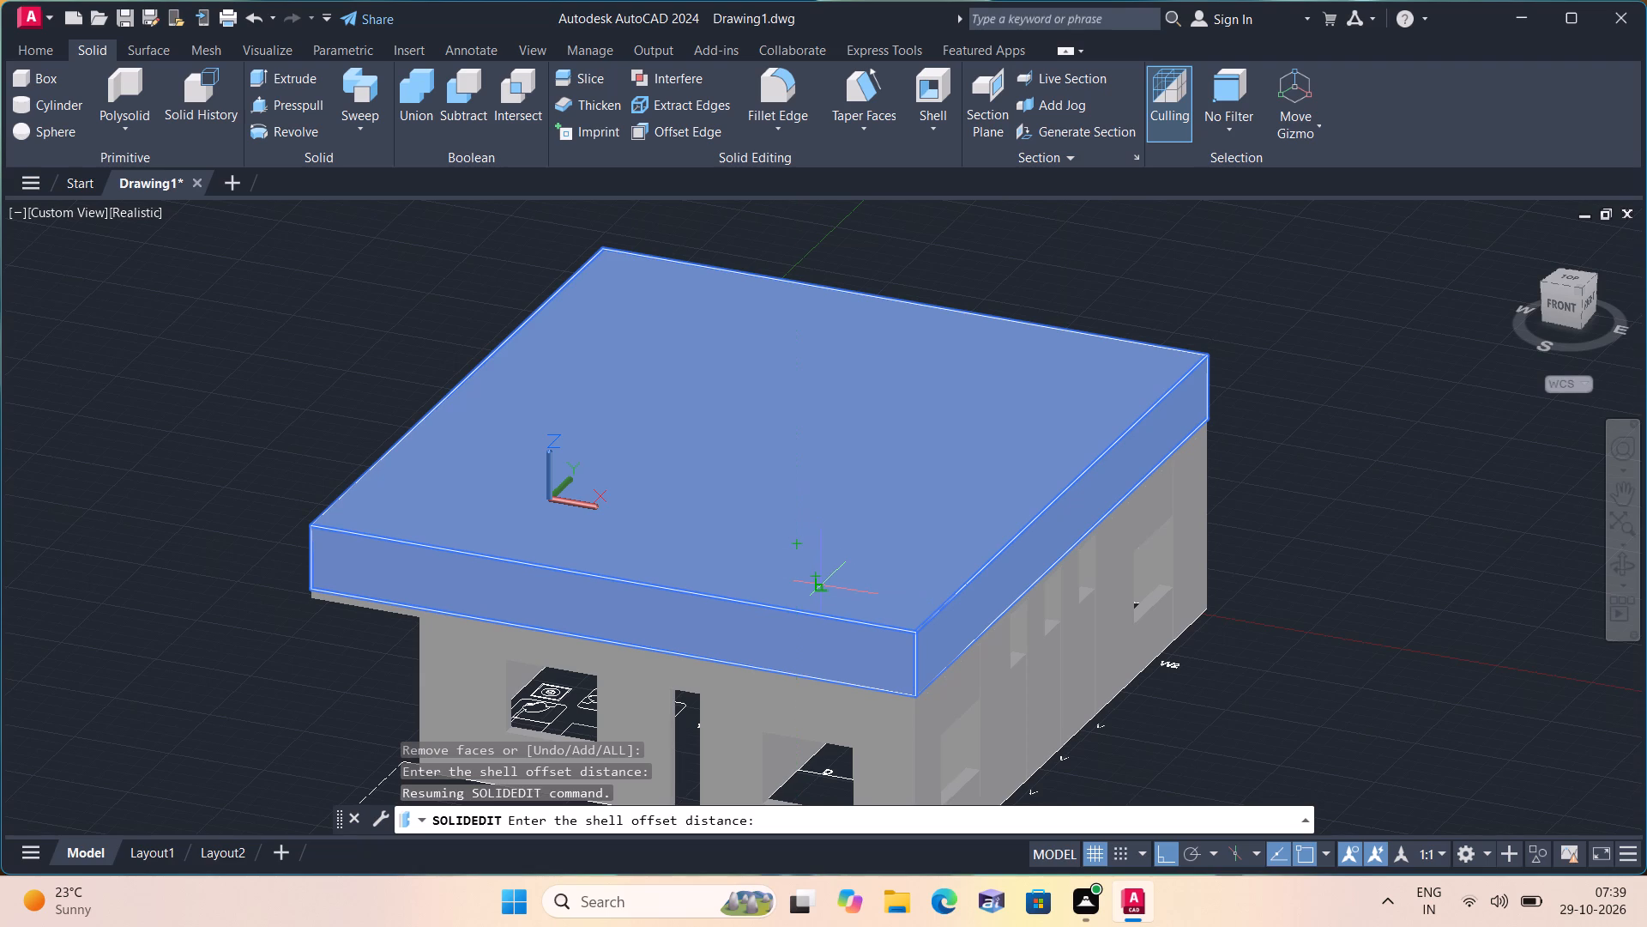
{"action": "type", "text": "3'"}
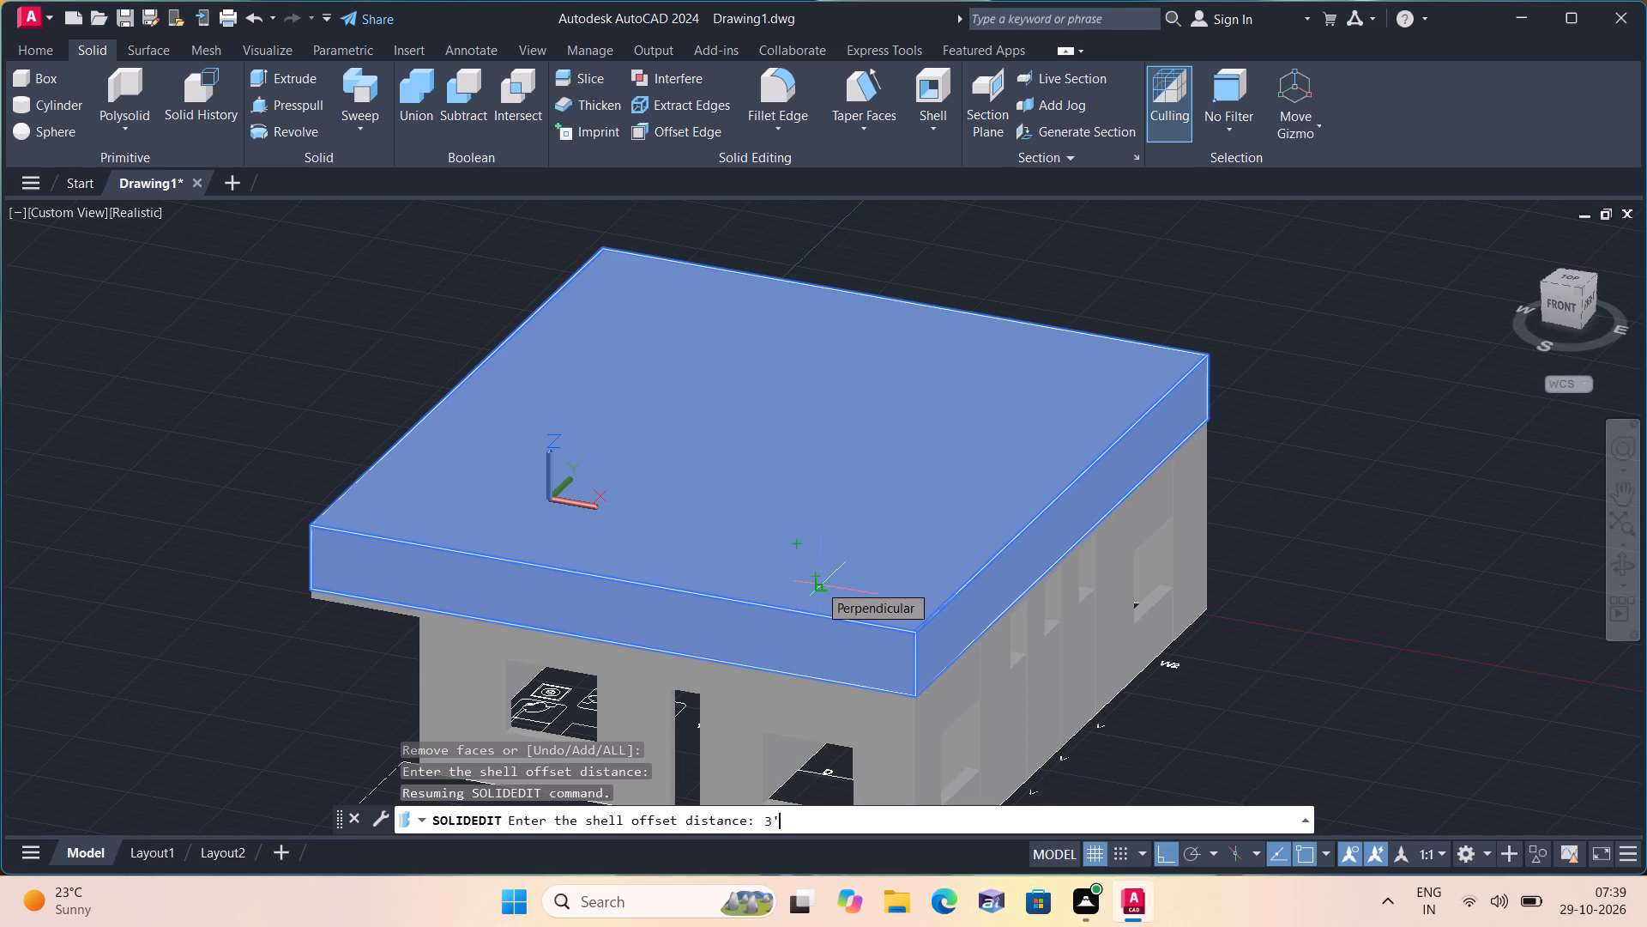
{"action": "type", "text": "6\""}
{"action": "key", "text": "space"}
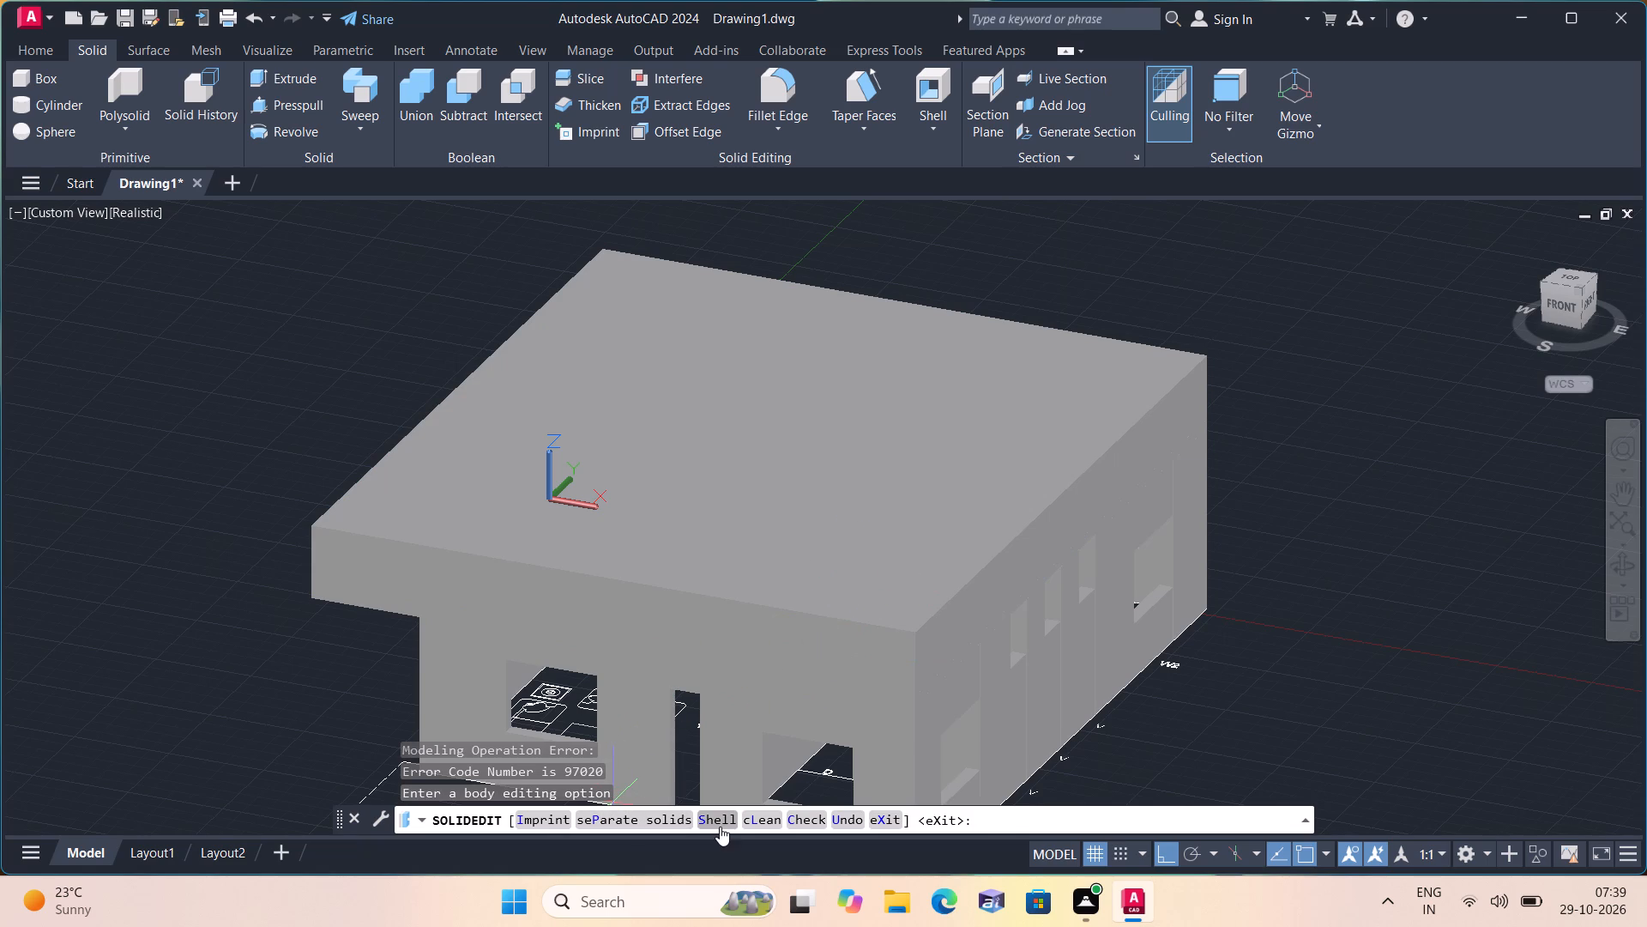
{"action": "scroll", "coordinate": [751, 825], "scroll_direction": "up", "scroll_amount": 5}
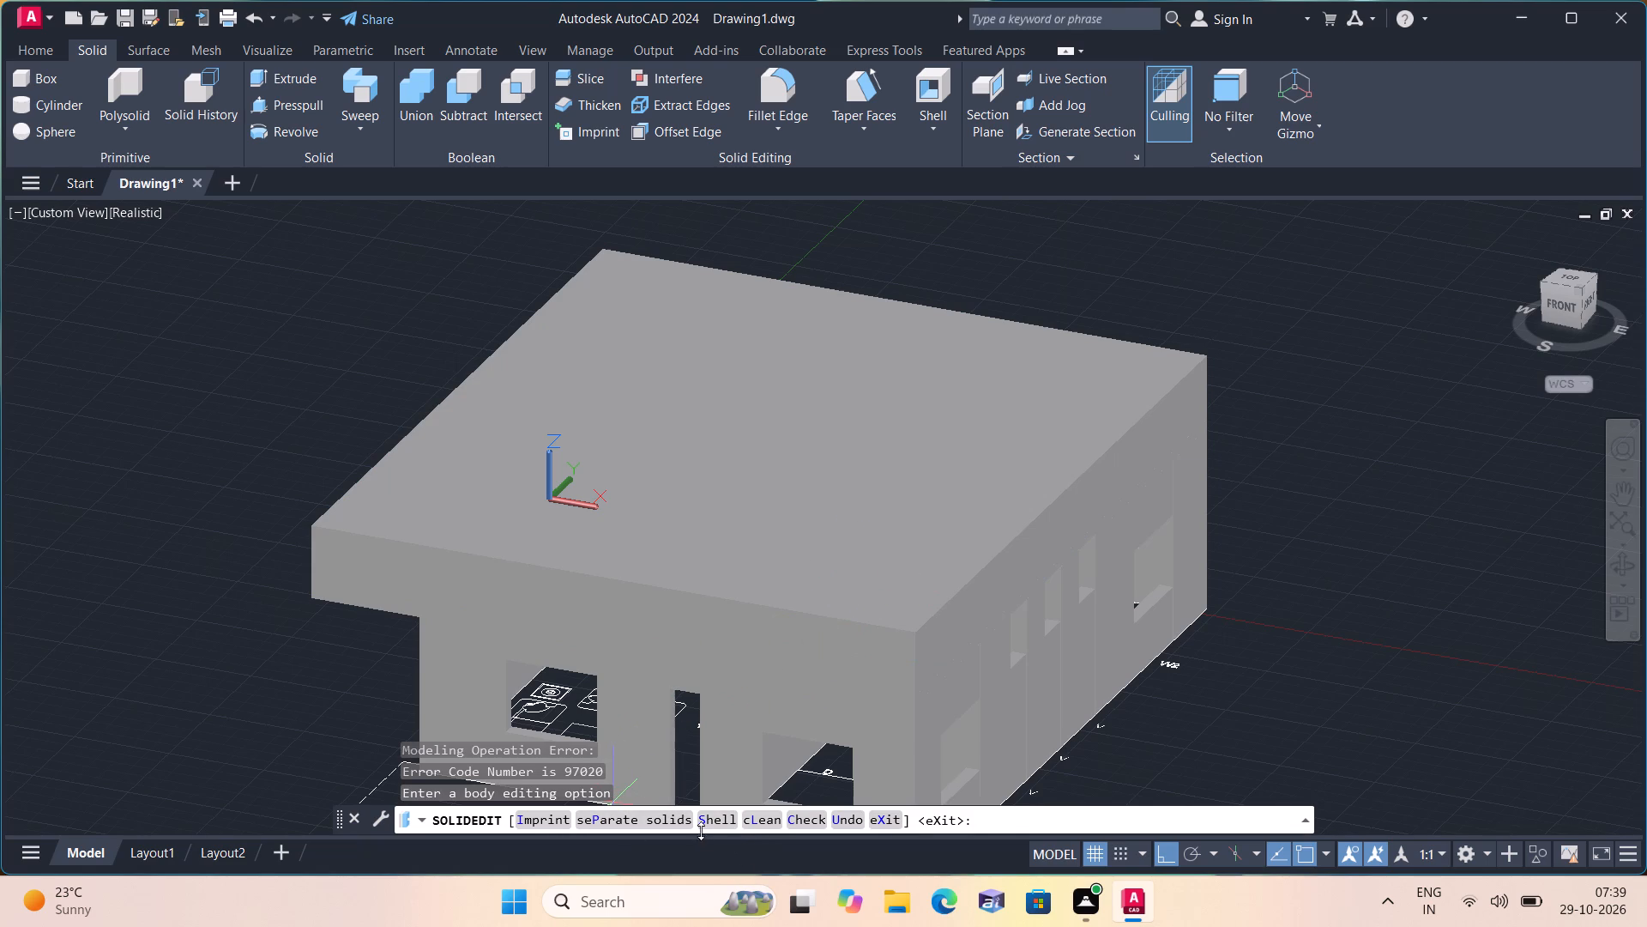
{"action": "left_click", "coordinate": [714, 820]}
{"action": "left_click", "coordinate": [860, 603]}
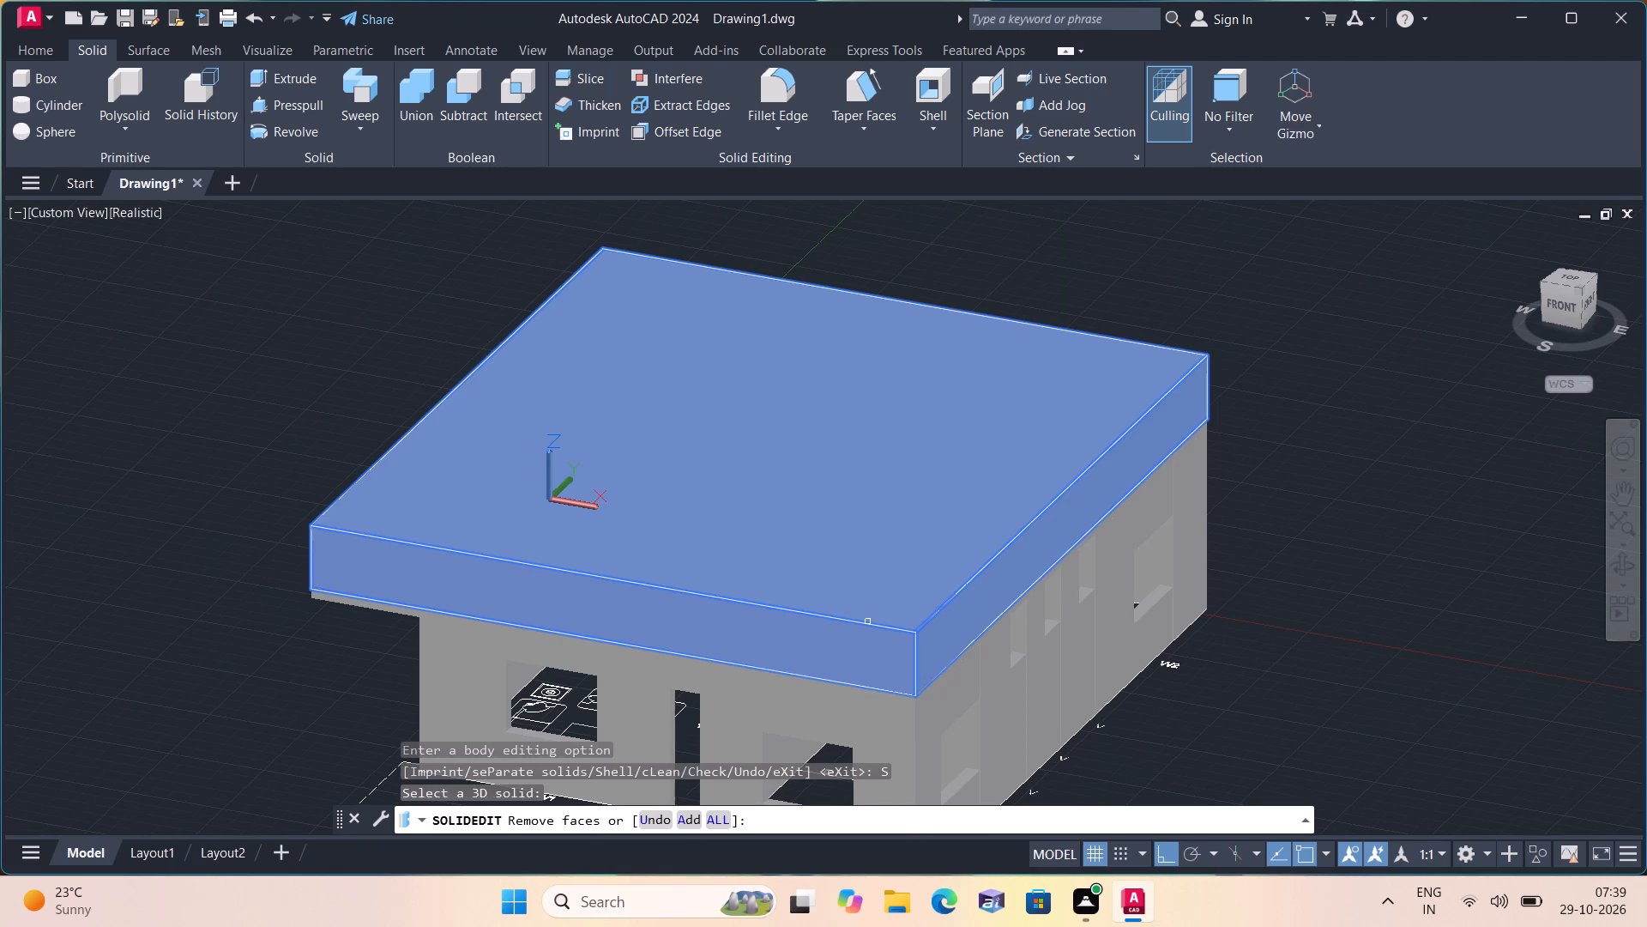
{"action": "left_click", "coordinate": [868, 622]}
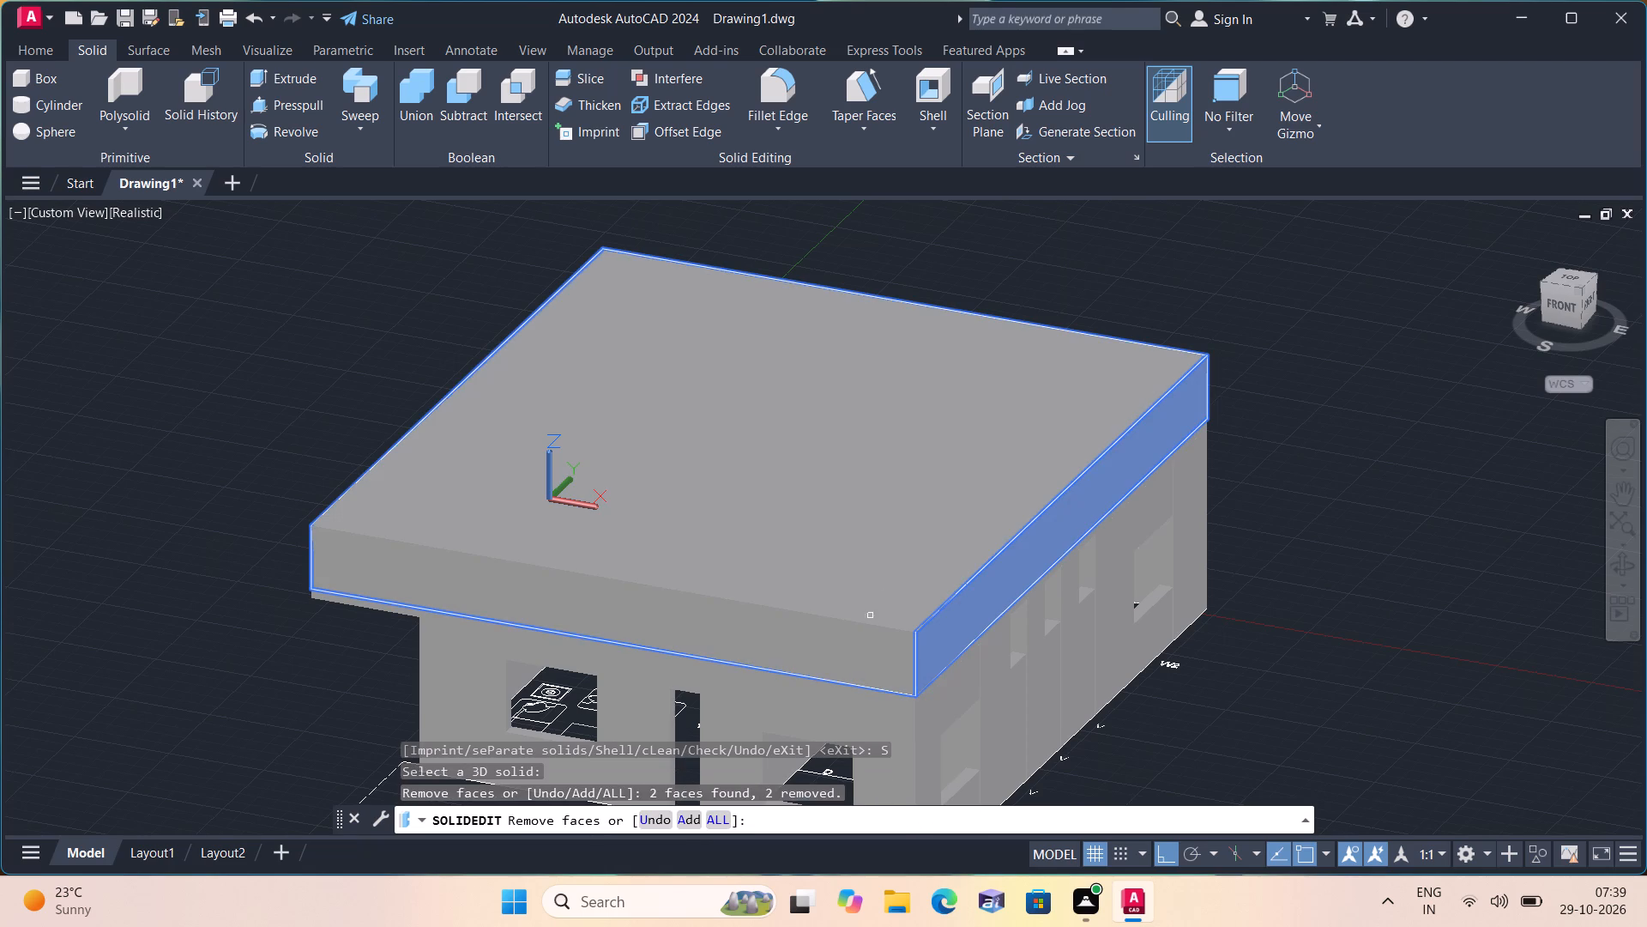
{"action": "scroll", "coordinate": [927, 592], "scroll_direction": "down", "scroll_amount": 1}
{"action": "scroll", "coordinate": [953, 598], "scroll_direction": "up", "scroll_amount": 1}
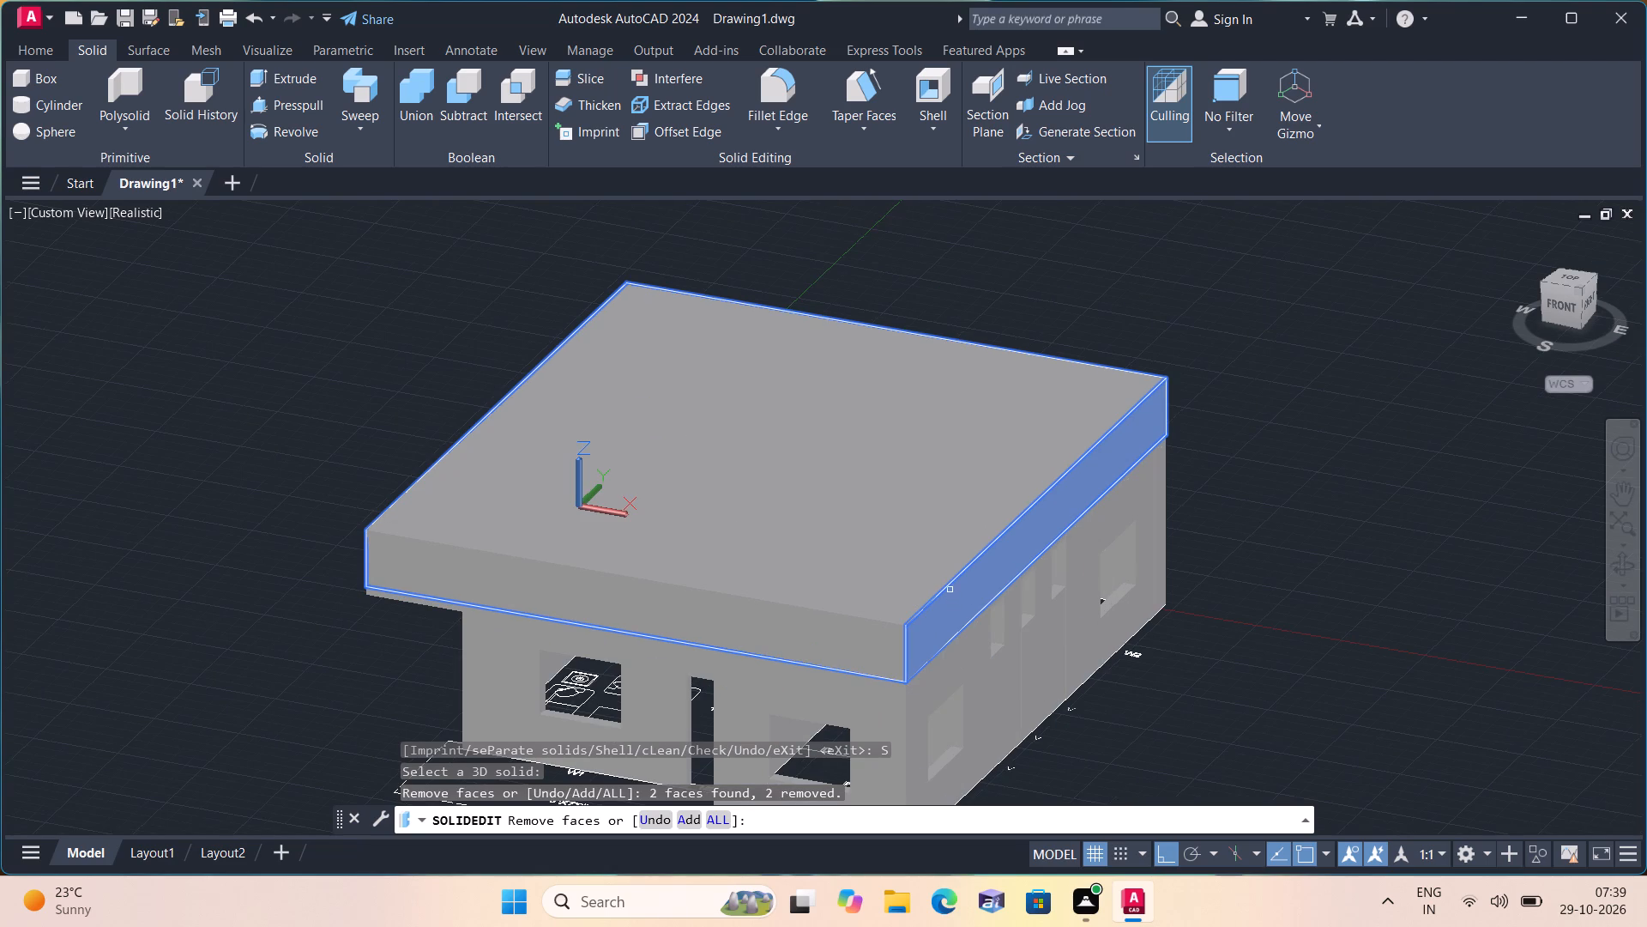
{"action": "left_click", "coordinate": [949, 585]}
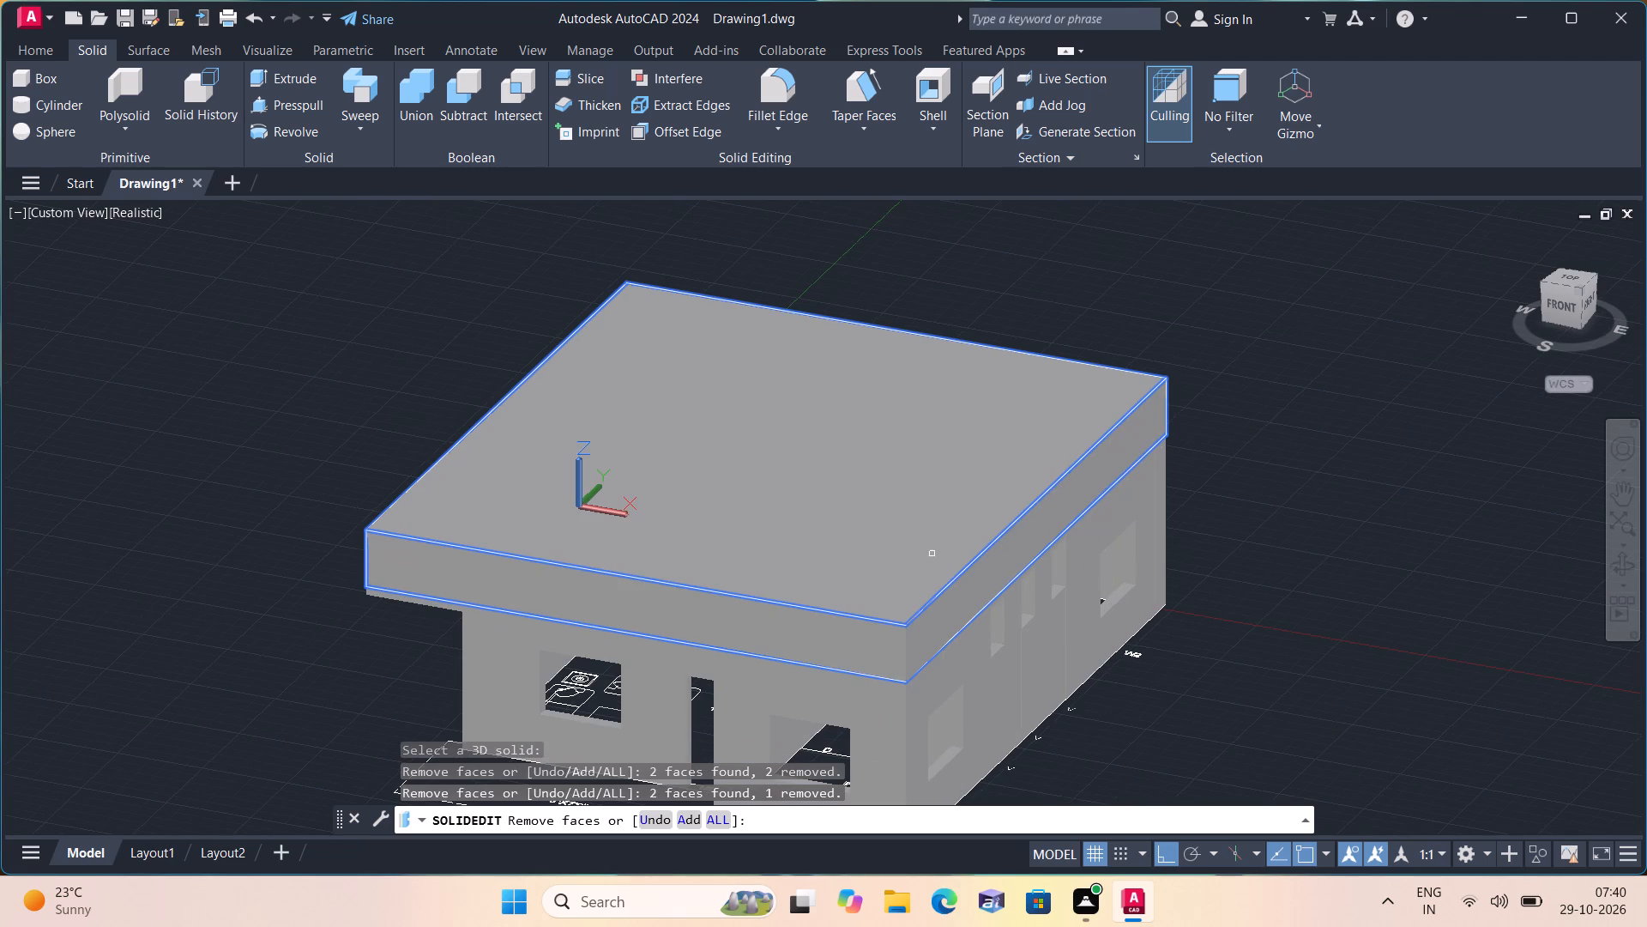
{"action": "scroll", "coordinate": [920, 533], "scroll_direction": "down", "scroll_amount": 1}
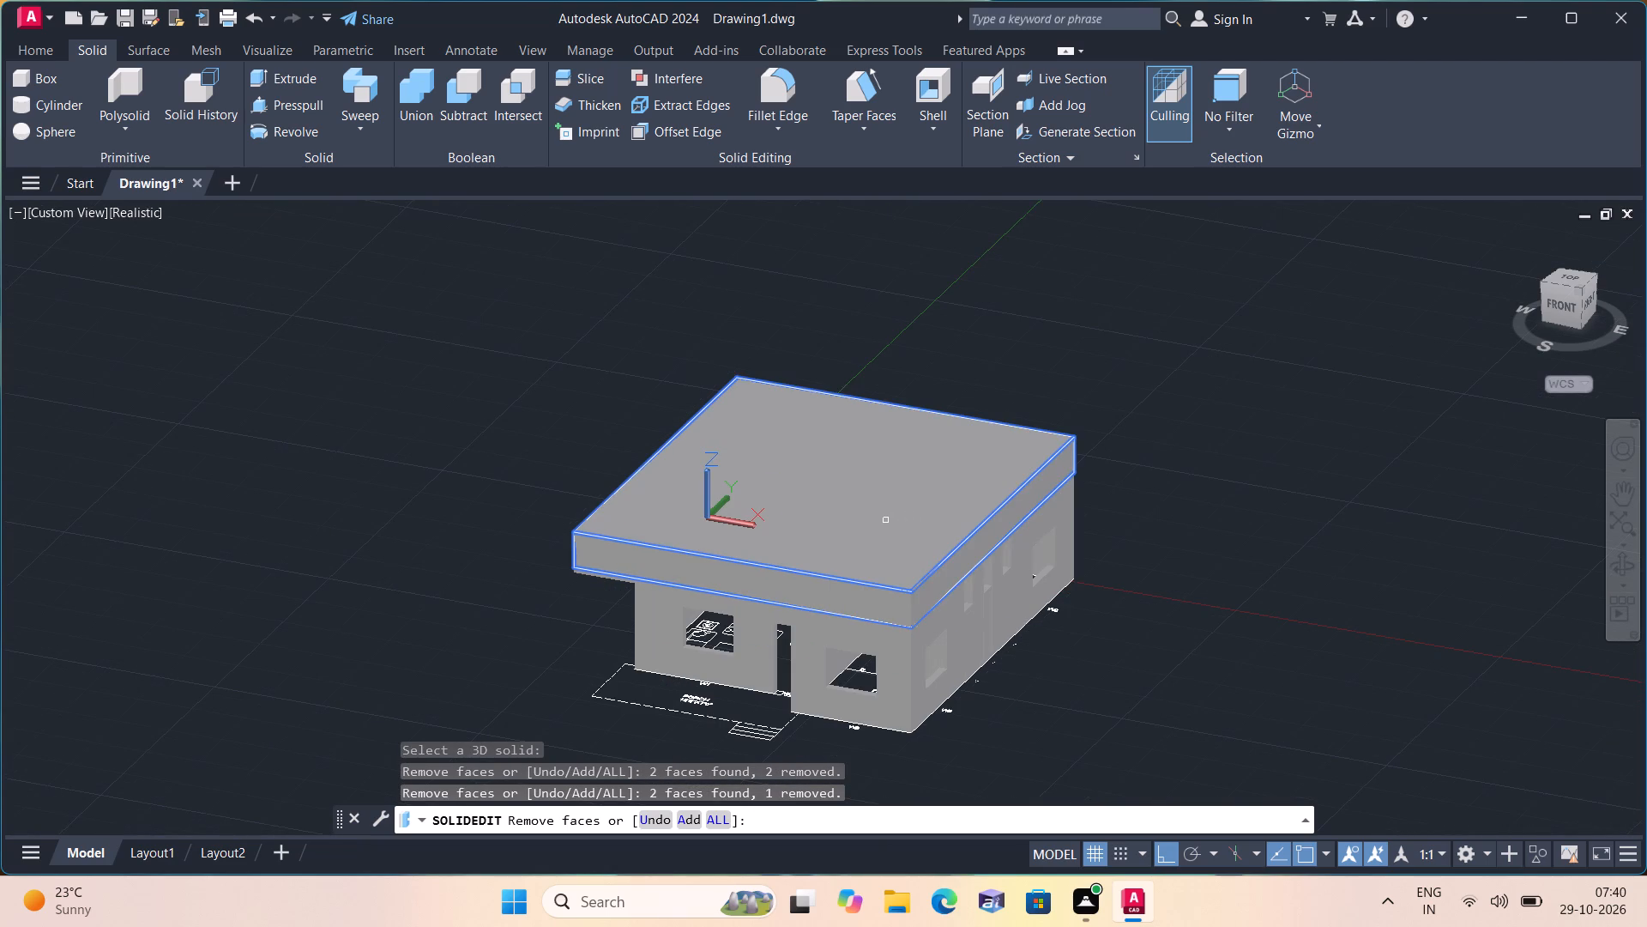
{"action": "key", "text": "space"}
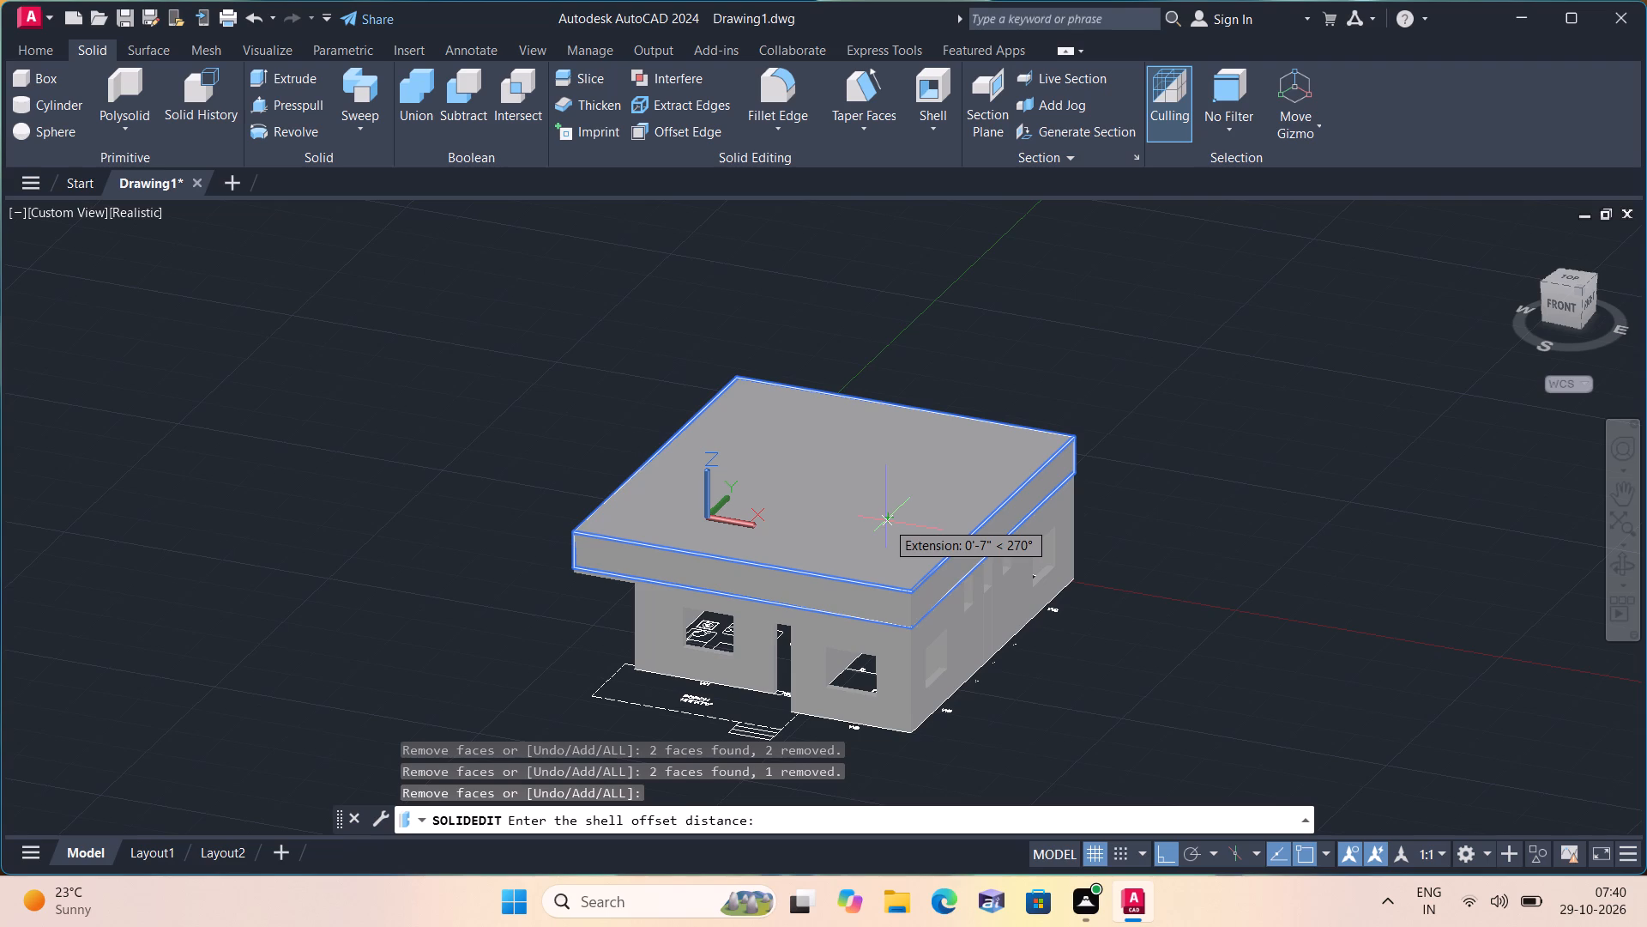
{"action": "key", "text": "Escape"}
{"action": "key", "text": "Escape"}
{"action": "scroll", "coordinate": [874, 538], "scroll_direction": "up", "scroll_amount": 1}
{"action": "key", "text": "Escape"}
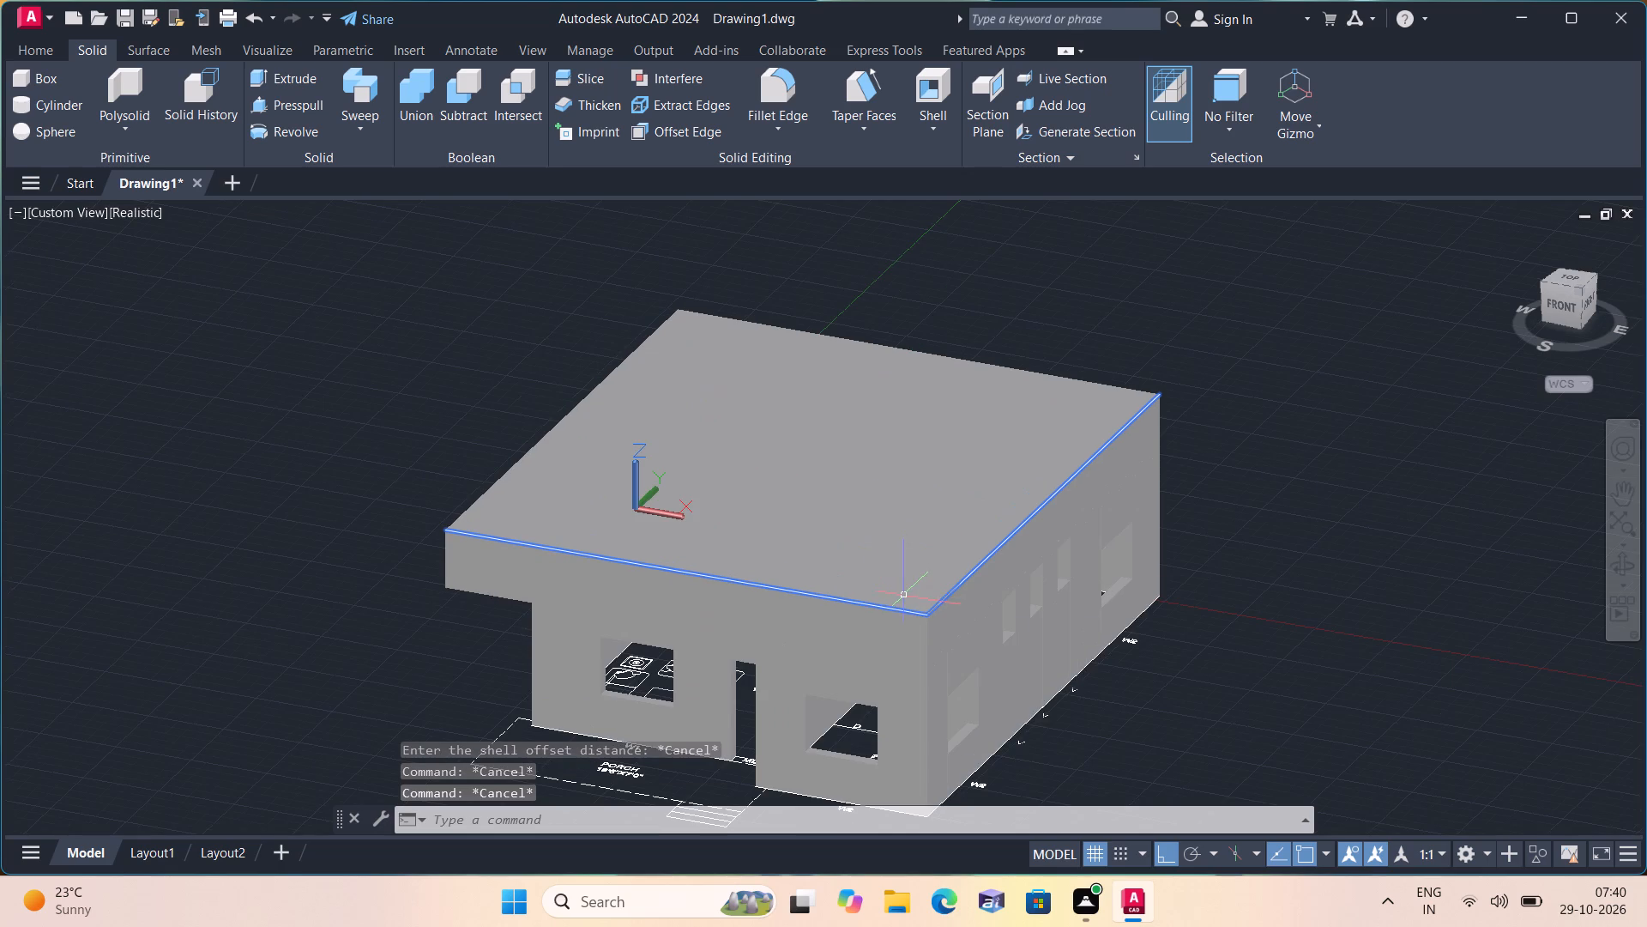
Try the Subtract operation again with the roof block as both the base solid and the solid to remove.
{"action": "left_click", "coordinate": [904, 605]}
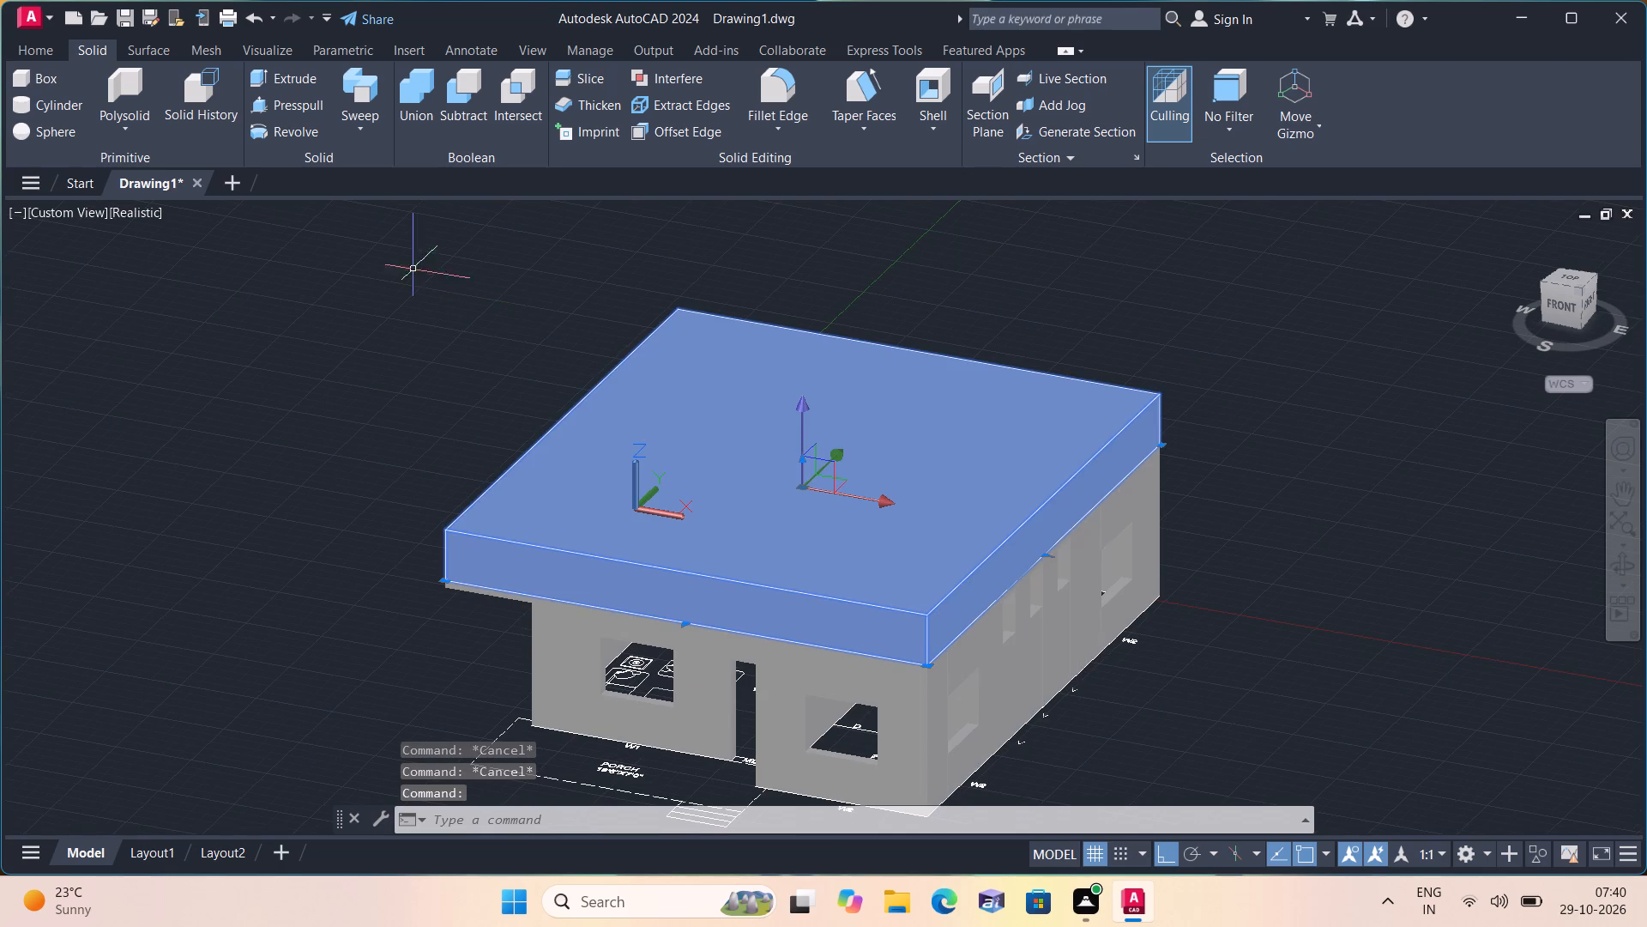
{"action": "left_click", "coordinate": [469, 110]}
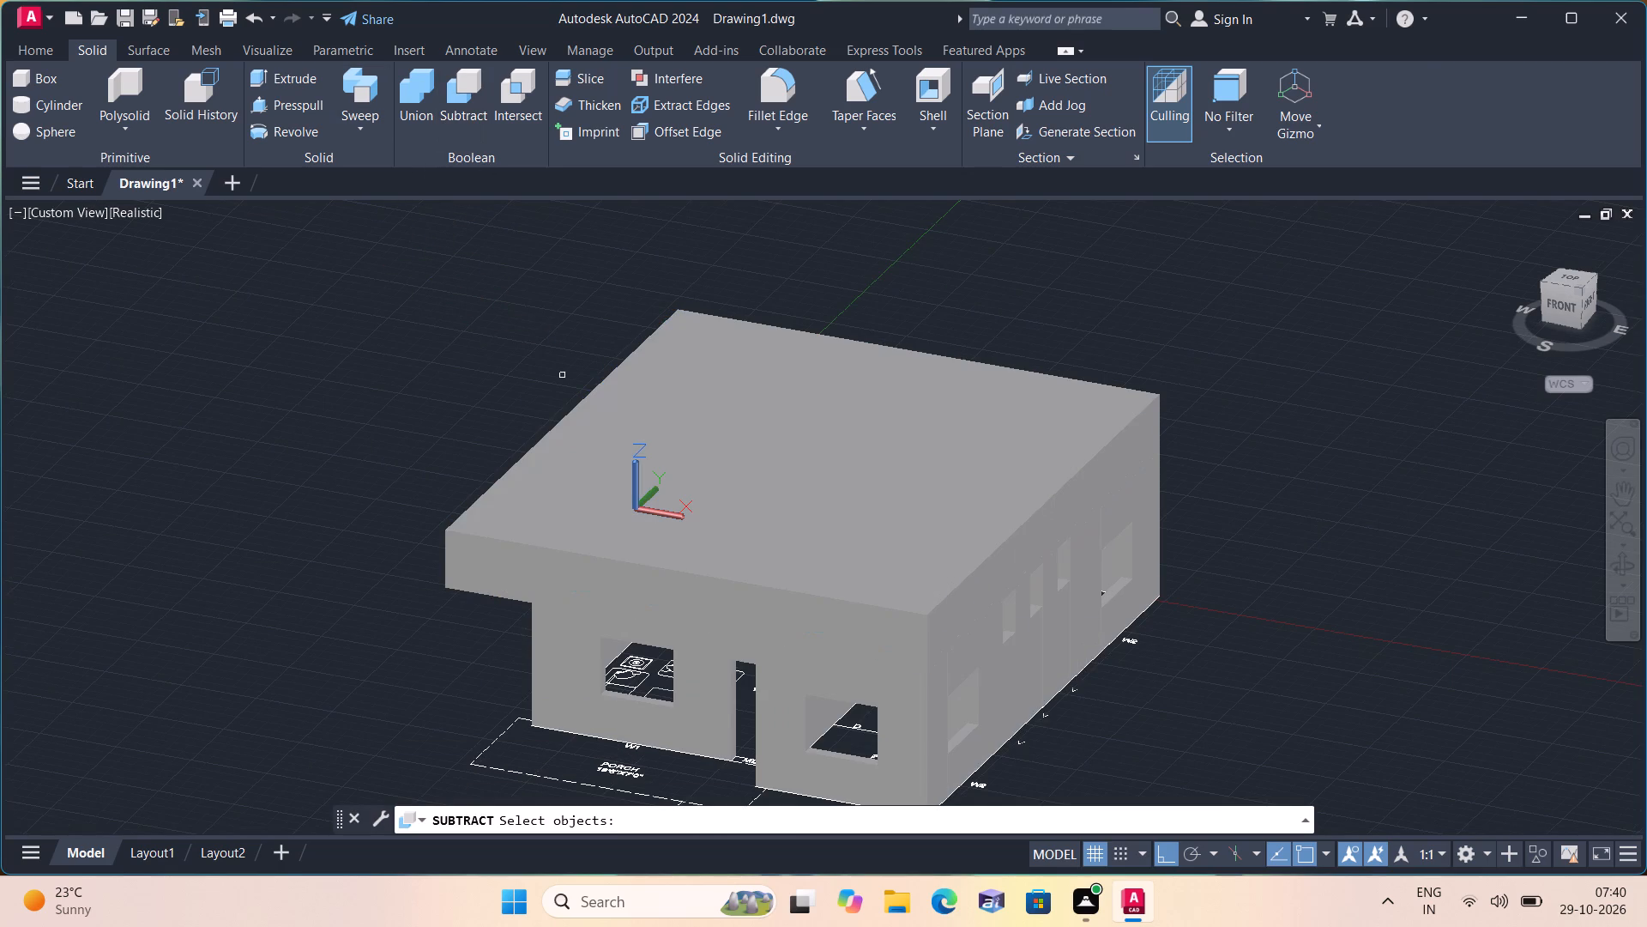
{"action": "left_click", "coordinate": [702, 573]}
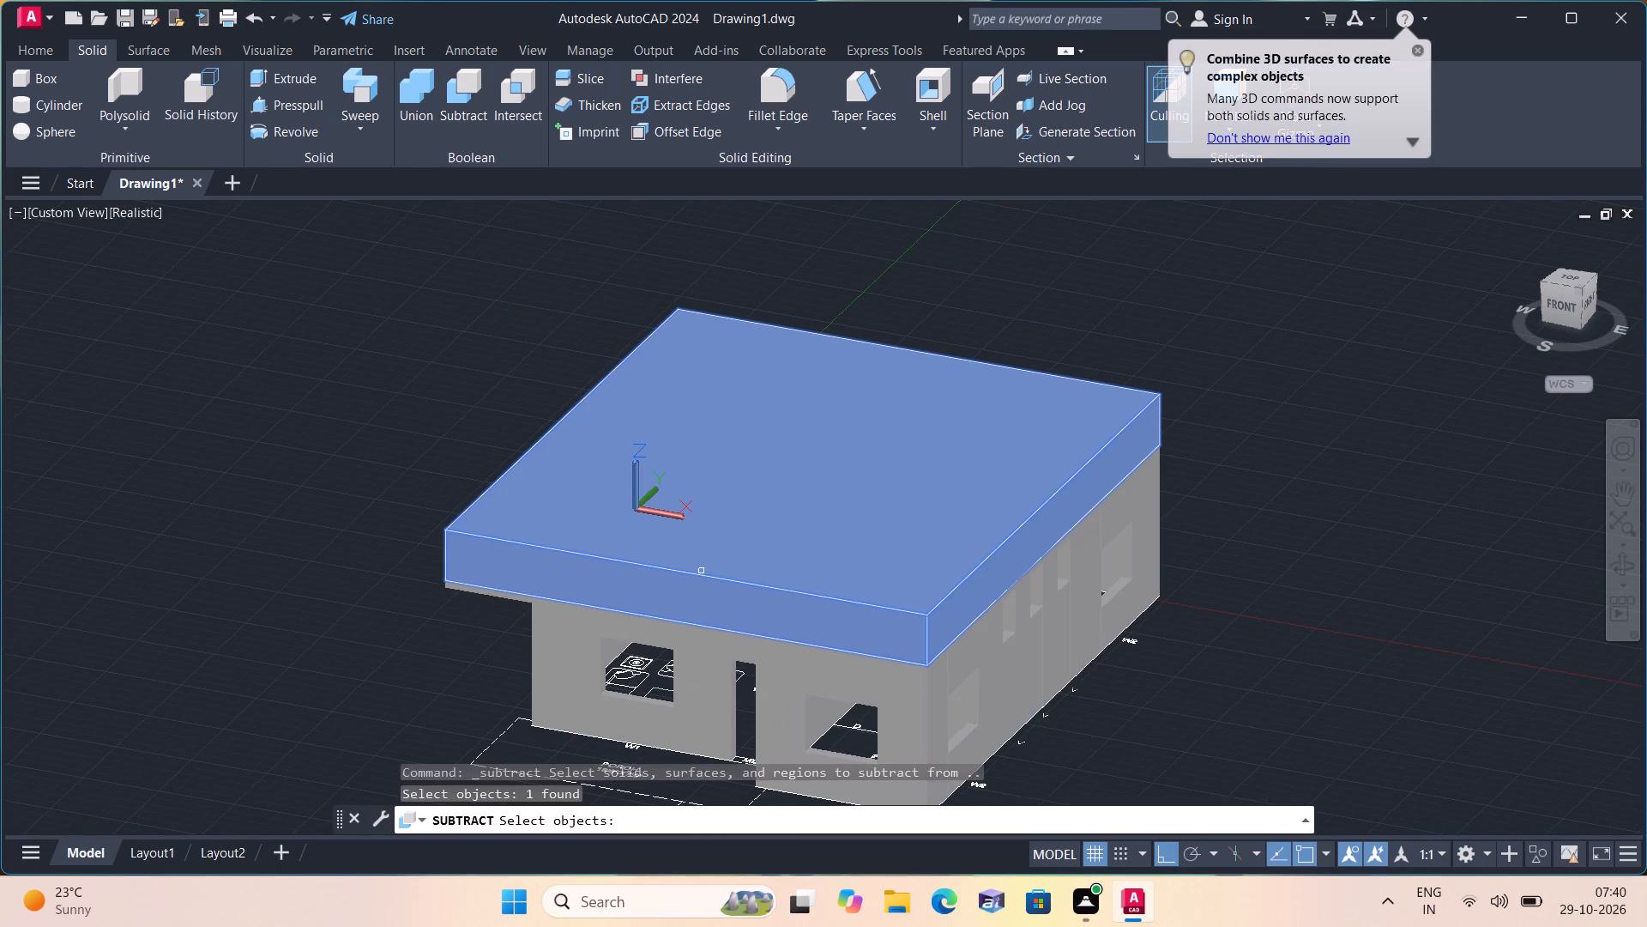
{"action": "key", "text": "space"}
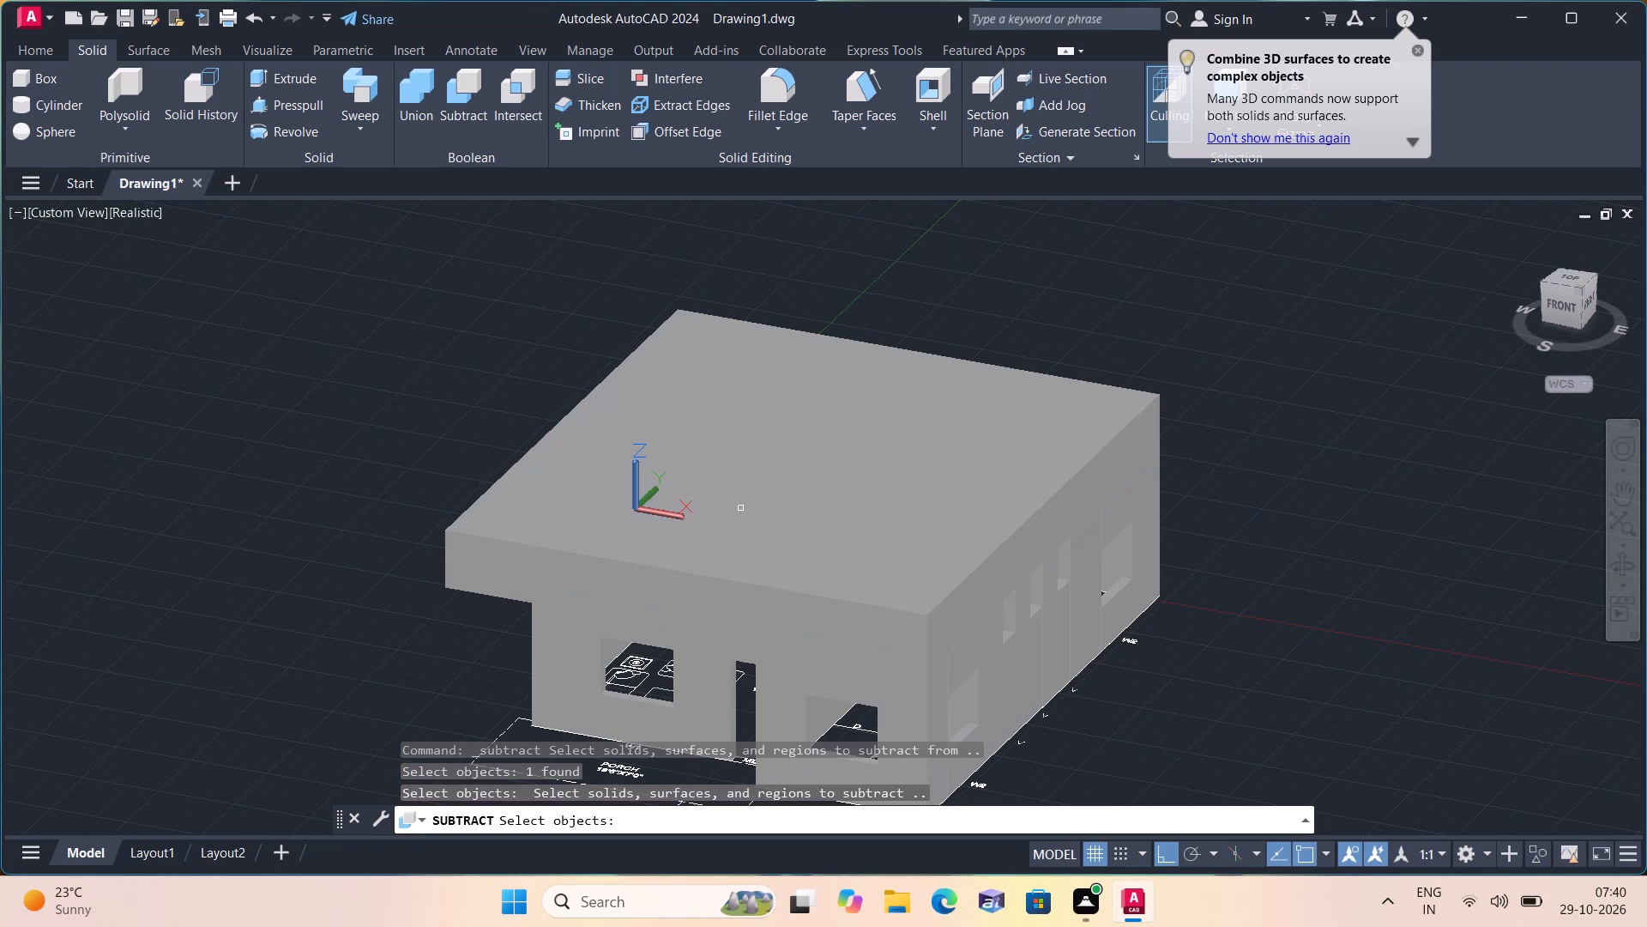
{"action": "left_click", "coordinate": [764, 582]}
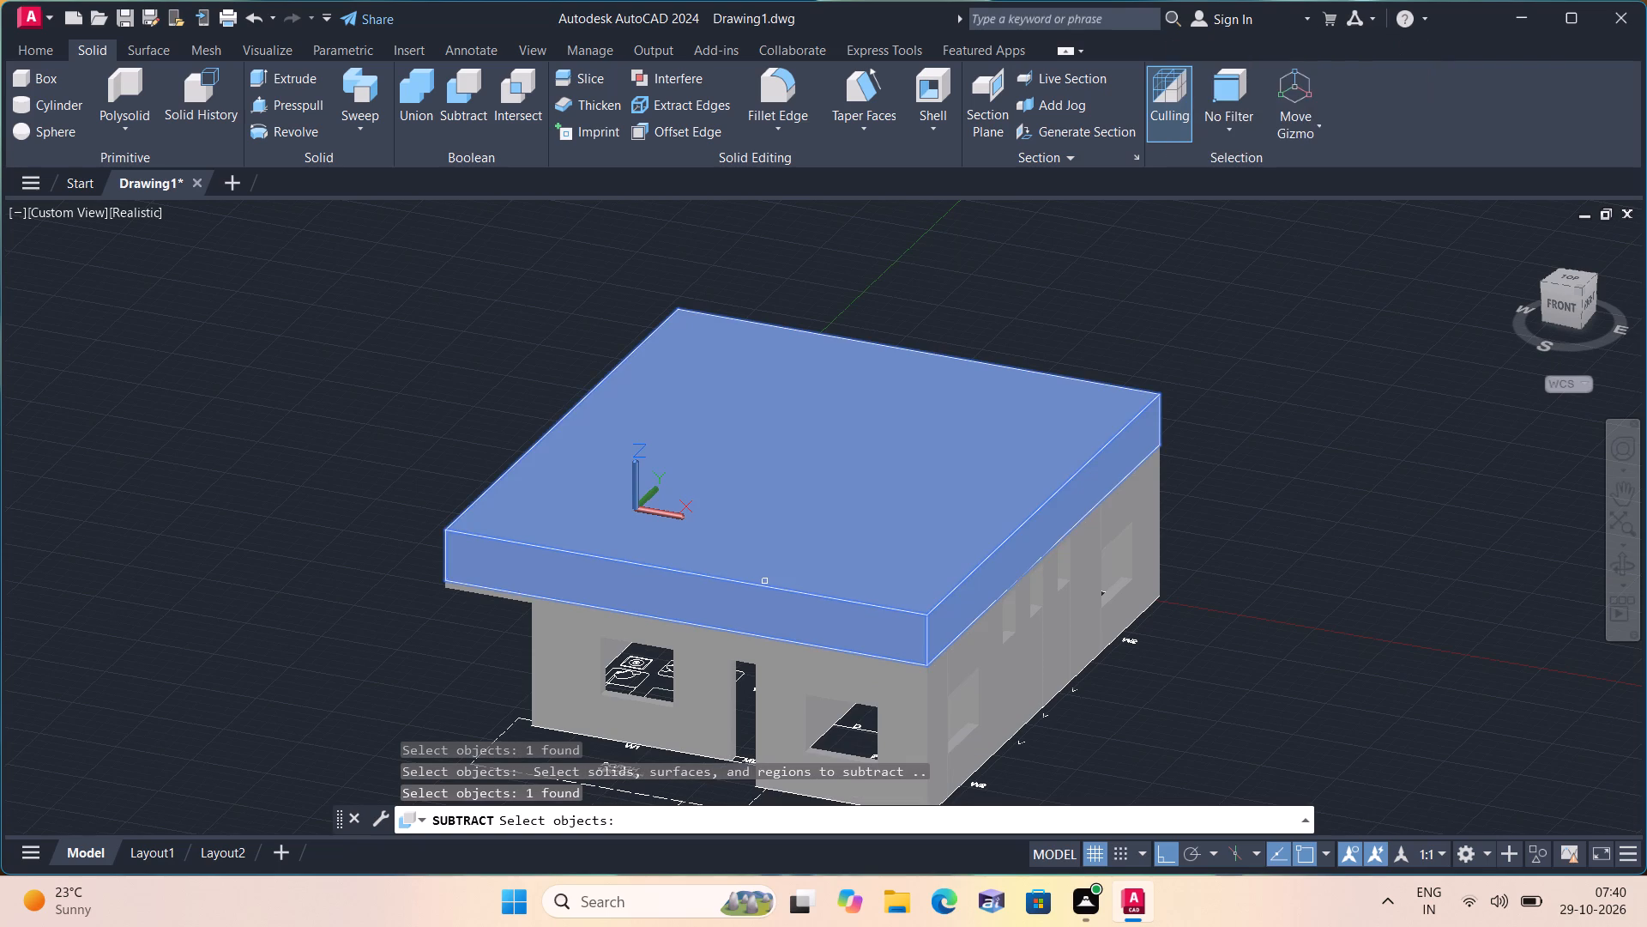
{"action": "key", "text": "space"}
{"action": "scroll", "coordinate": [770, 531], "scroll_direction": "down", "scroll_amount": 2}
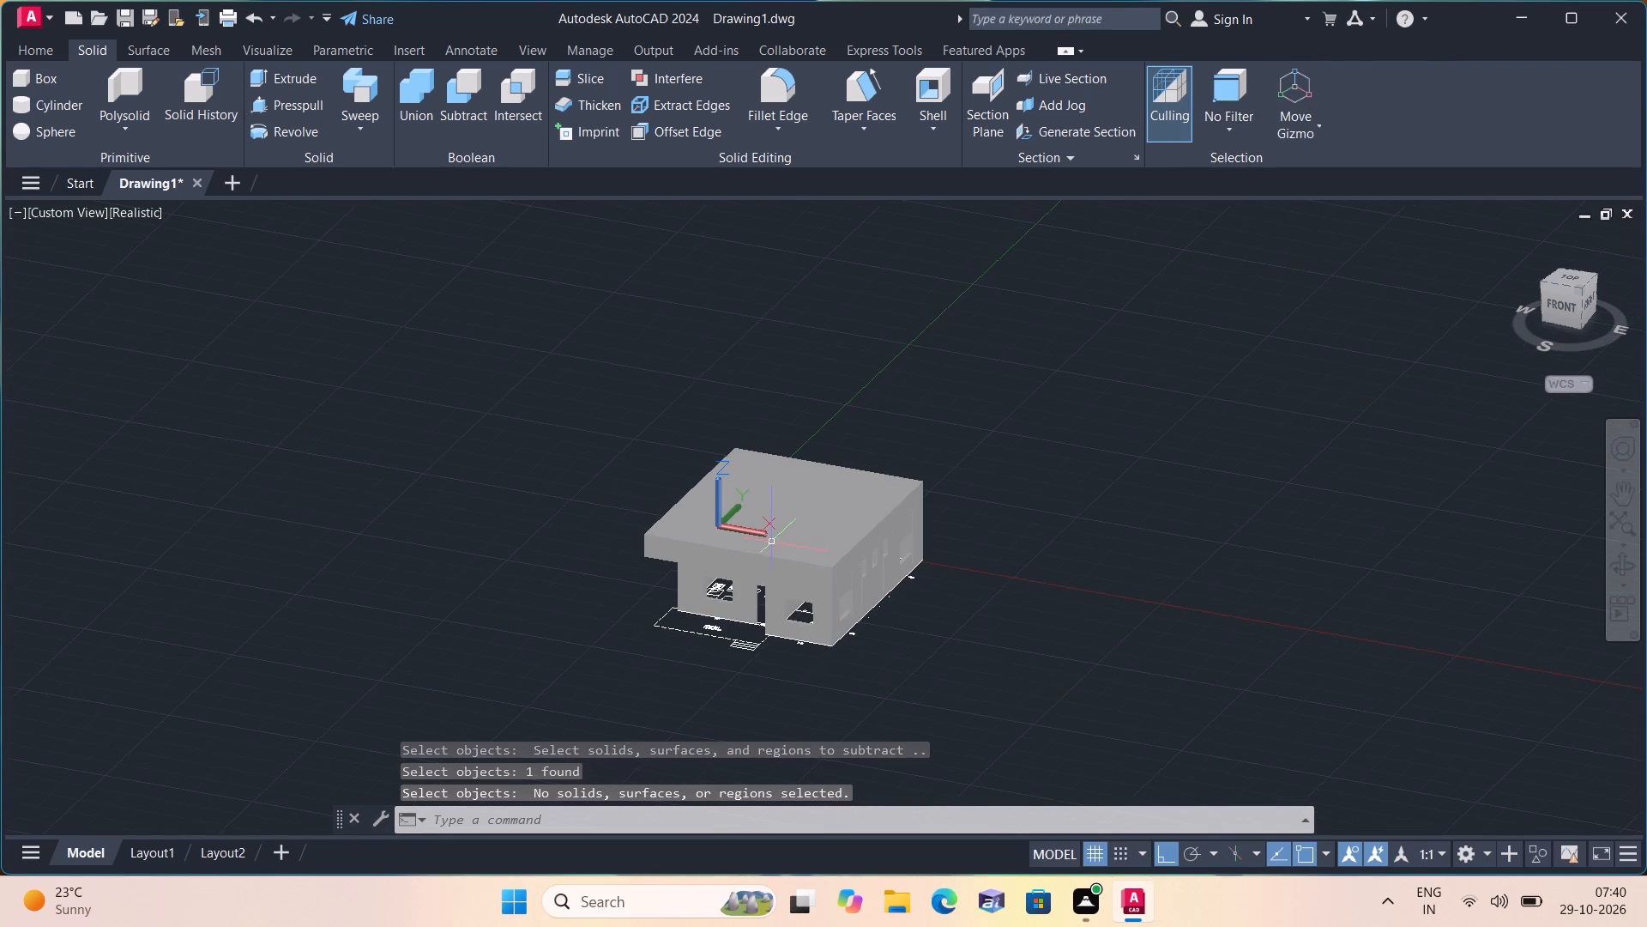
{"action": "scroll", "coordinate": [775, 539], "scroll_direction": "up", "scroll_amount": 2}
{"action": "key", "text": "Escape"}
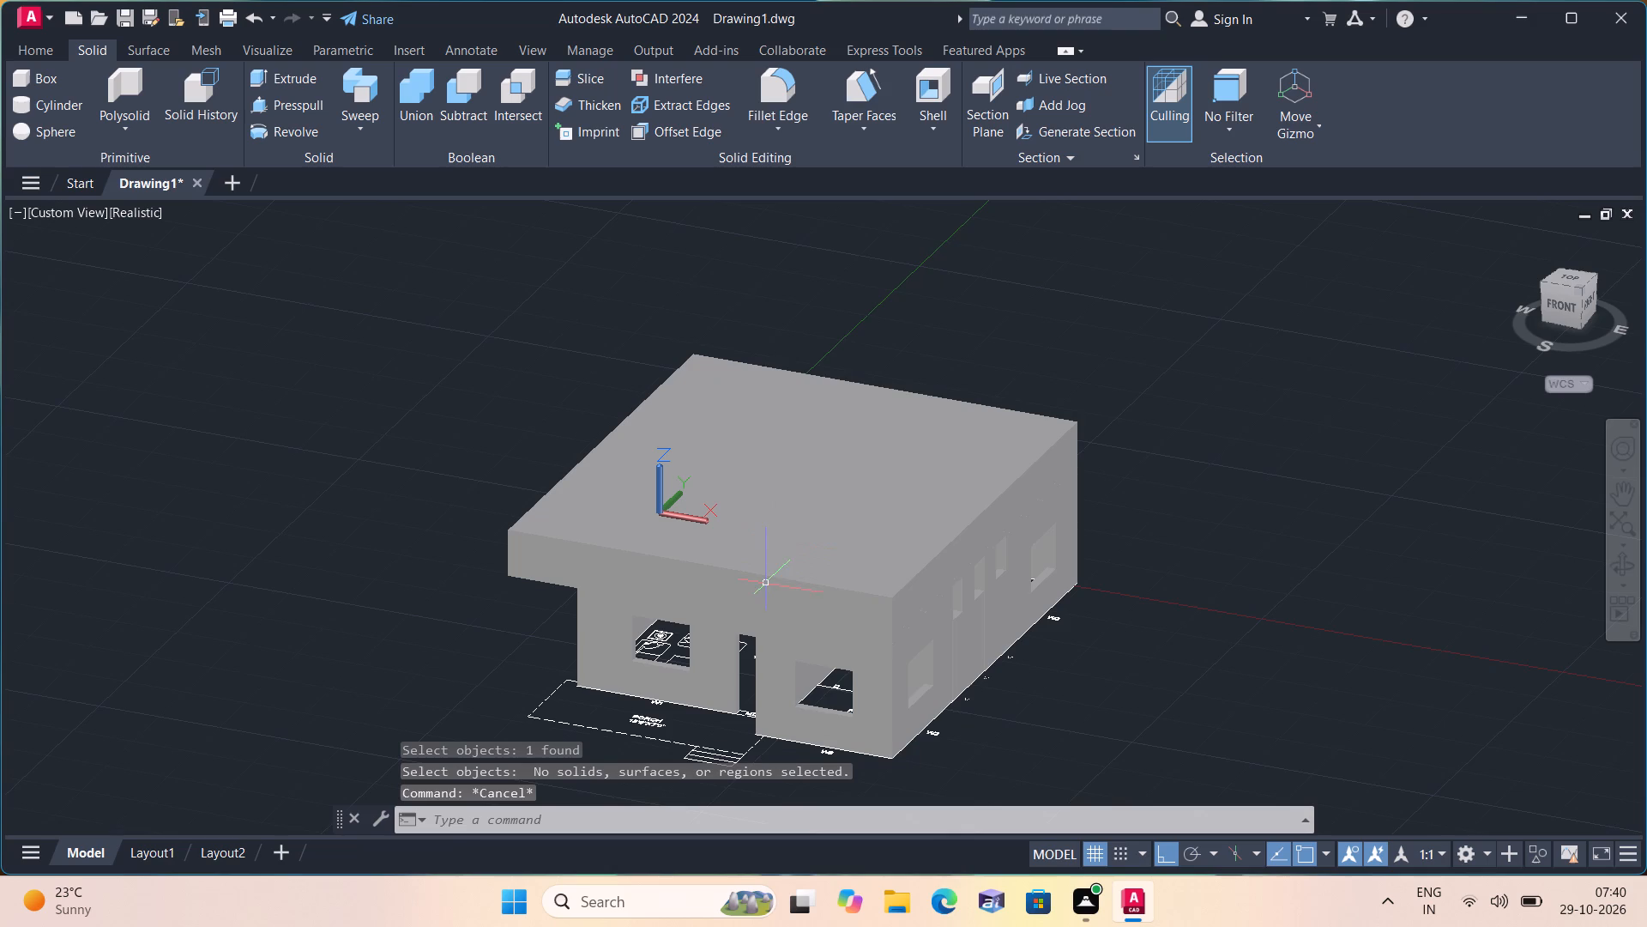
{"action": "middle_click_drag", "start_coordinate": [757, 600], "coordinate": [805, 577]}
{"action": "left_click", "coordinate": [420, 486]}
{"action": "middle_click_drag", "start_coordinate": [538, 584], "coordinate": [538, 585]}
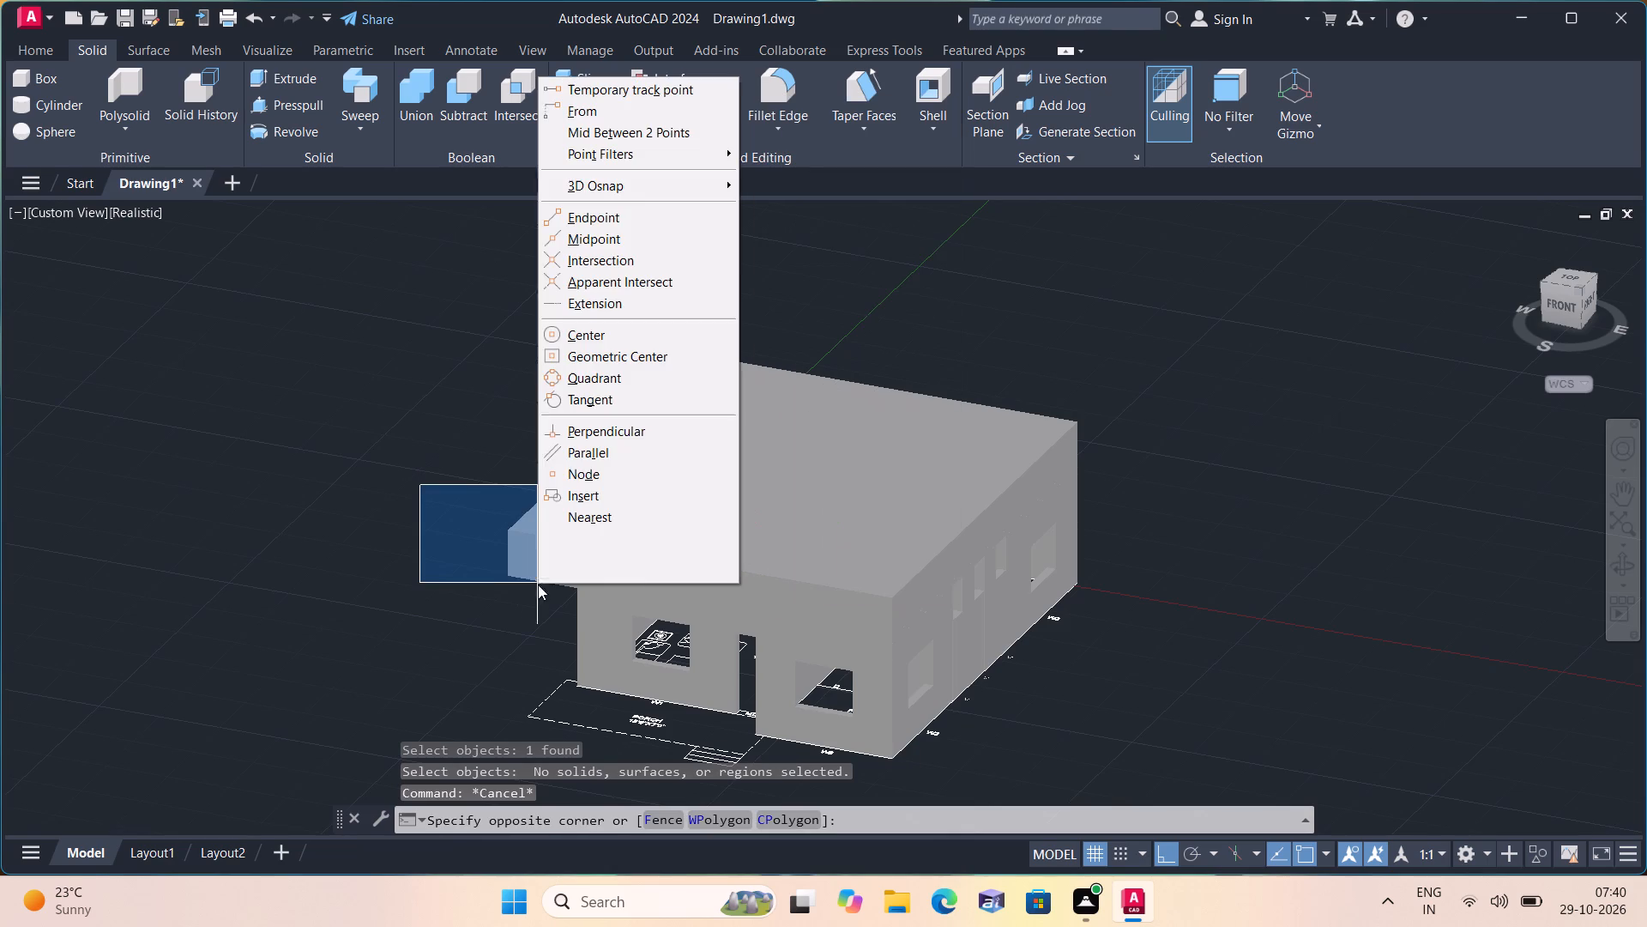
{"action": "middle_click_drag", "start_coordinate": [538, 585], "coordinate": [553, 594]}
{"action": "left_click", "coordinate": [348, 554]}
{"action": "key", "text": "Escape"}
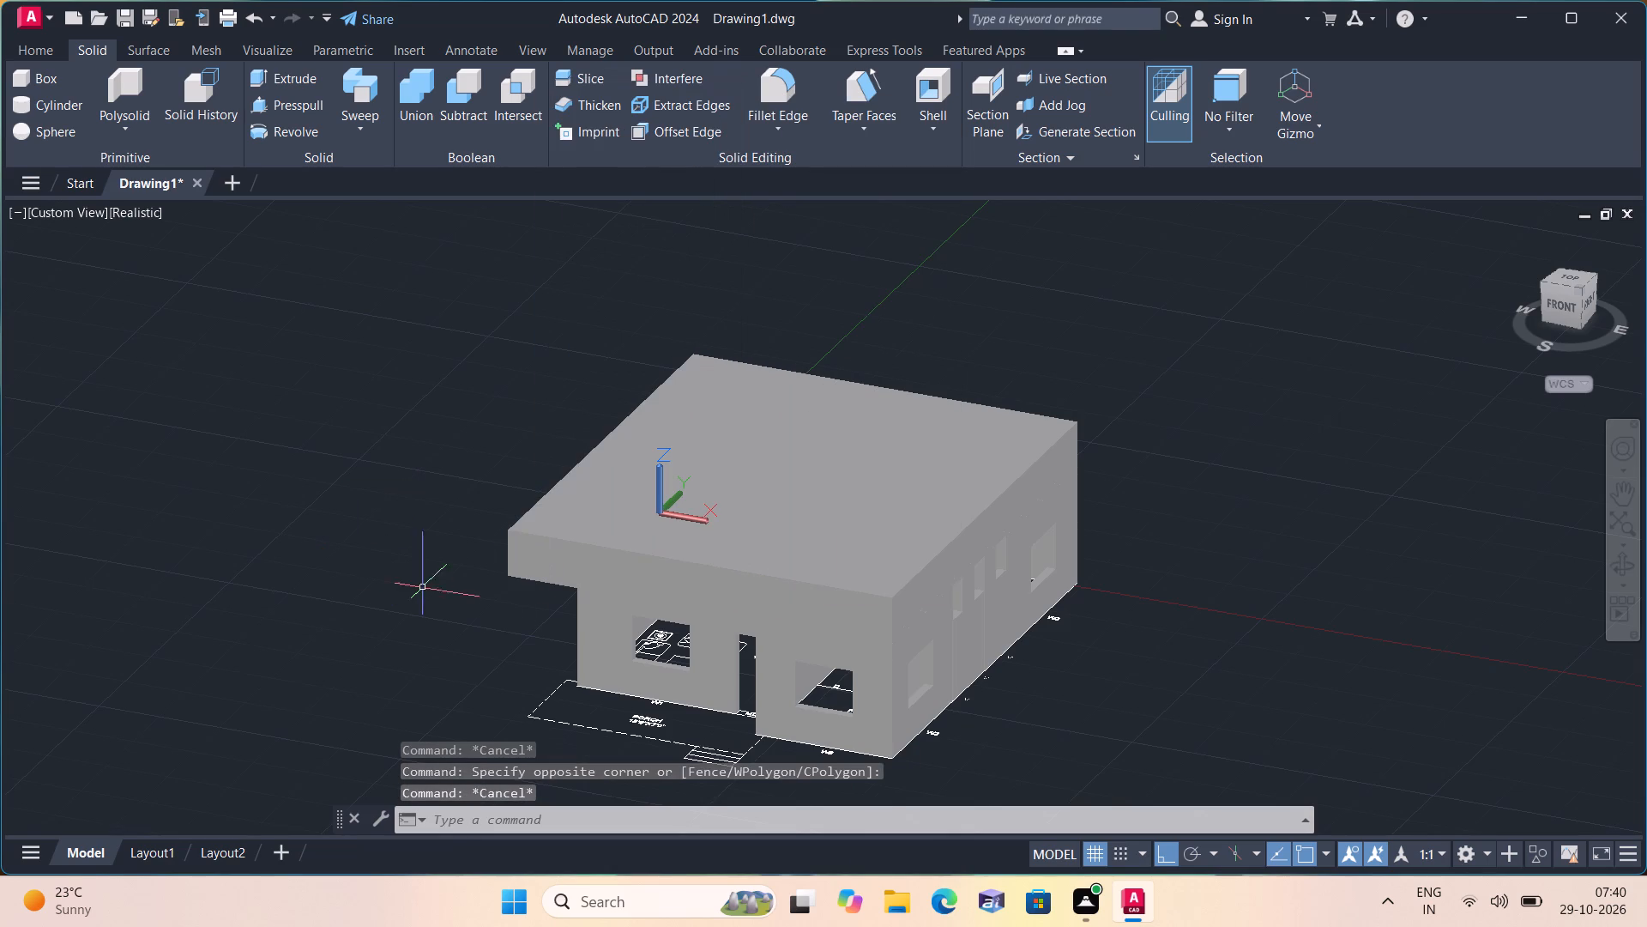
Delete the tall roof block that sits on top of the house's flat roof slab.
{"action": "middle_click_drag", "start_coordinate": [494, 601], "coordinate": [732, 613]}
{"action": "scroll", "coordinate": [644, 598], "scroll_direction": "down", "scroll_amount": 1, "text": "shift"}
{"action": "scroll", "coordinate": [903, 571], "scroll_direction": "up", "scroll_amount": 2}
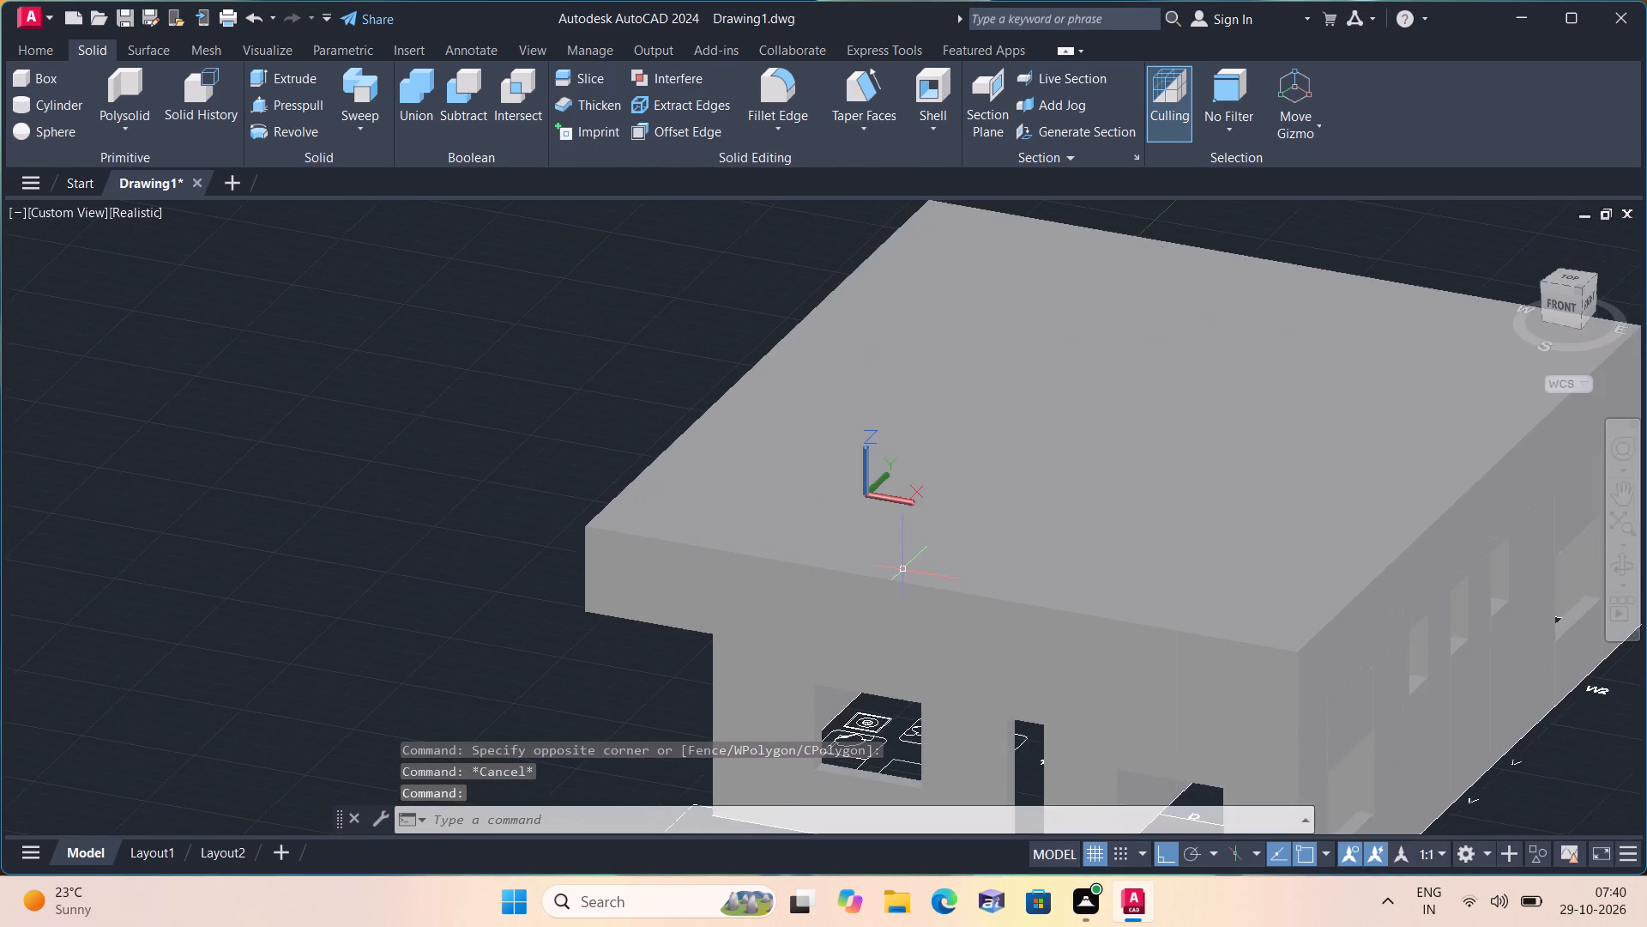
{"action": "scroll", "coordinate": [904, 570], "scroll_direction": "up", "scroll_amount": 1}
{"action": "middle_click_drag", "start_coordinate": [904, 570], "coordinate": [503, 506]}
{"action": "scroll", "coordinate": [728, 497], "scroll_direction": "down", "scroll_amount": 1, "text": "shift"}
{"action": "middle_click_drag", "start_coordinate": [443, 530], "coordinate": [538, 505], "text": "shift"}
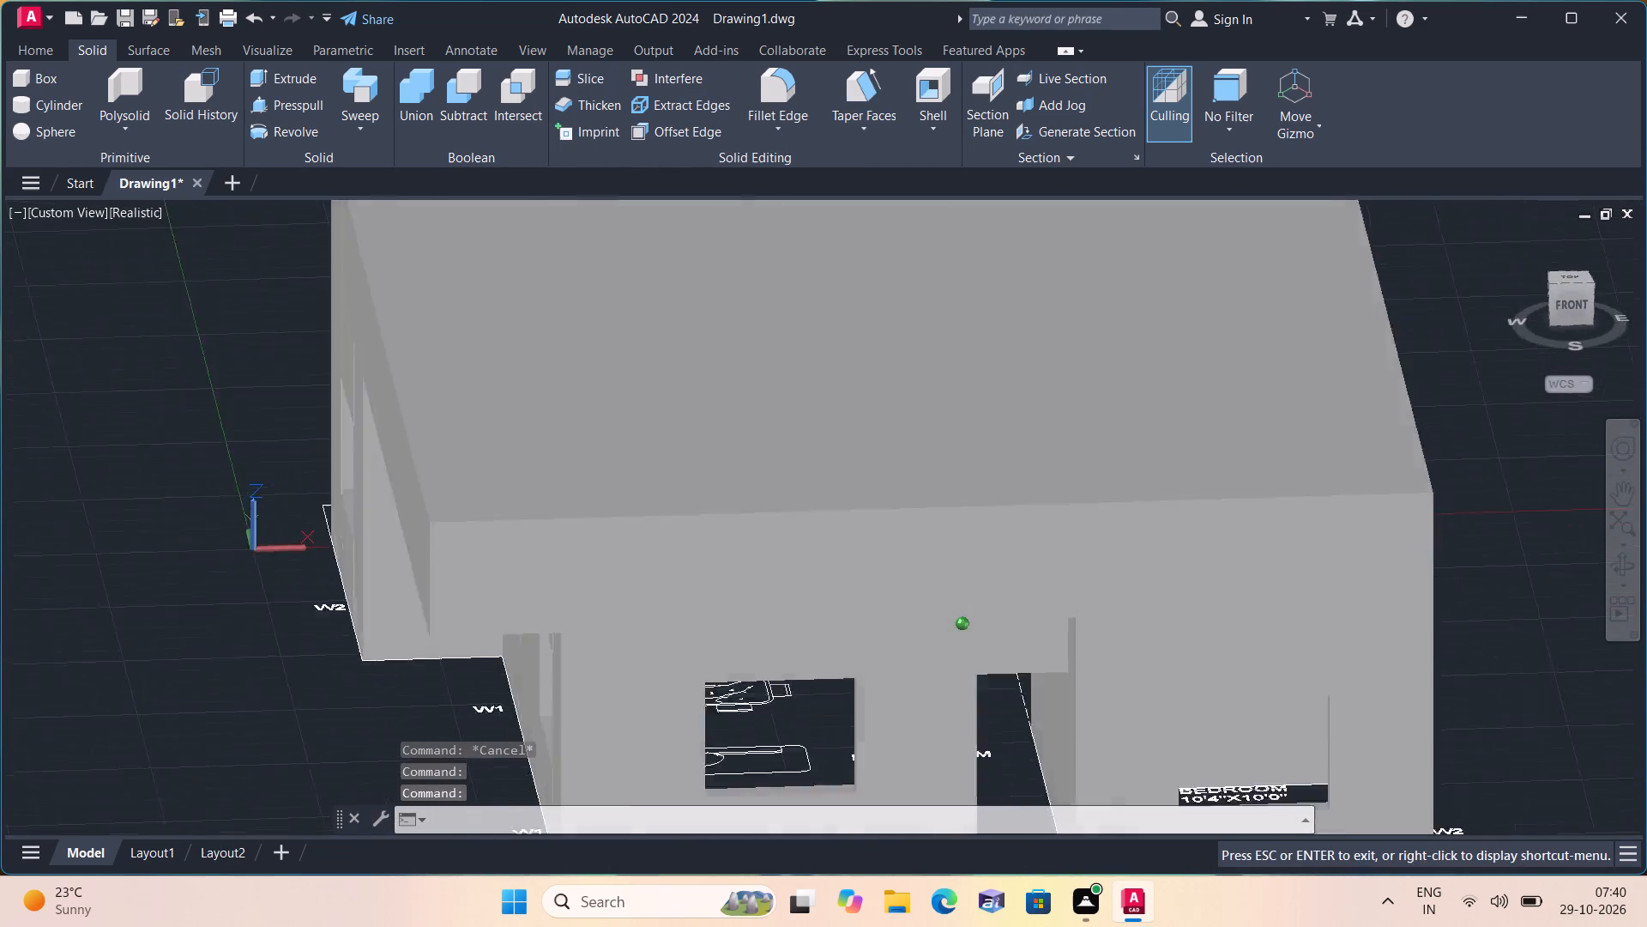
{"action": "middle_click_drag", "start_coordinate": [538, 505], "coordinate": [607, 505], "text": "shift"}
{"action": "left_click", "coordinate": [863, 463]}
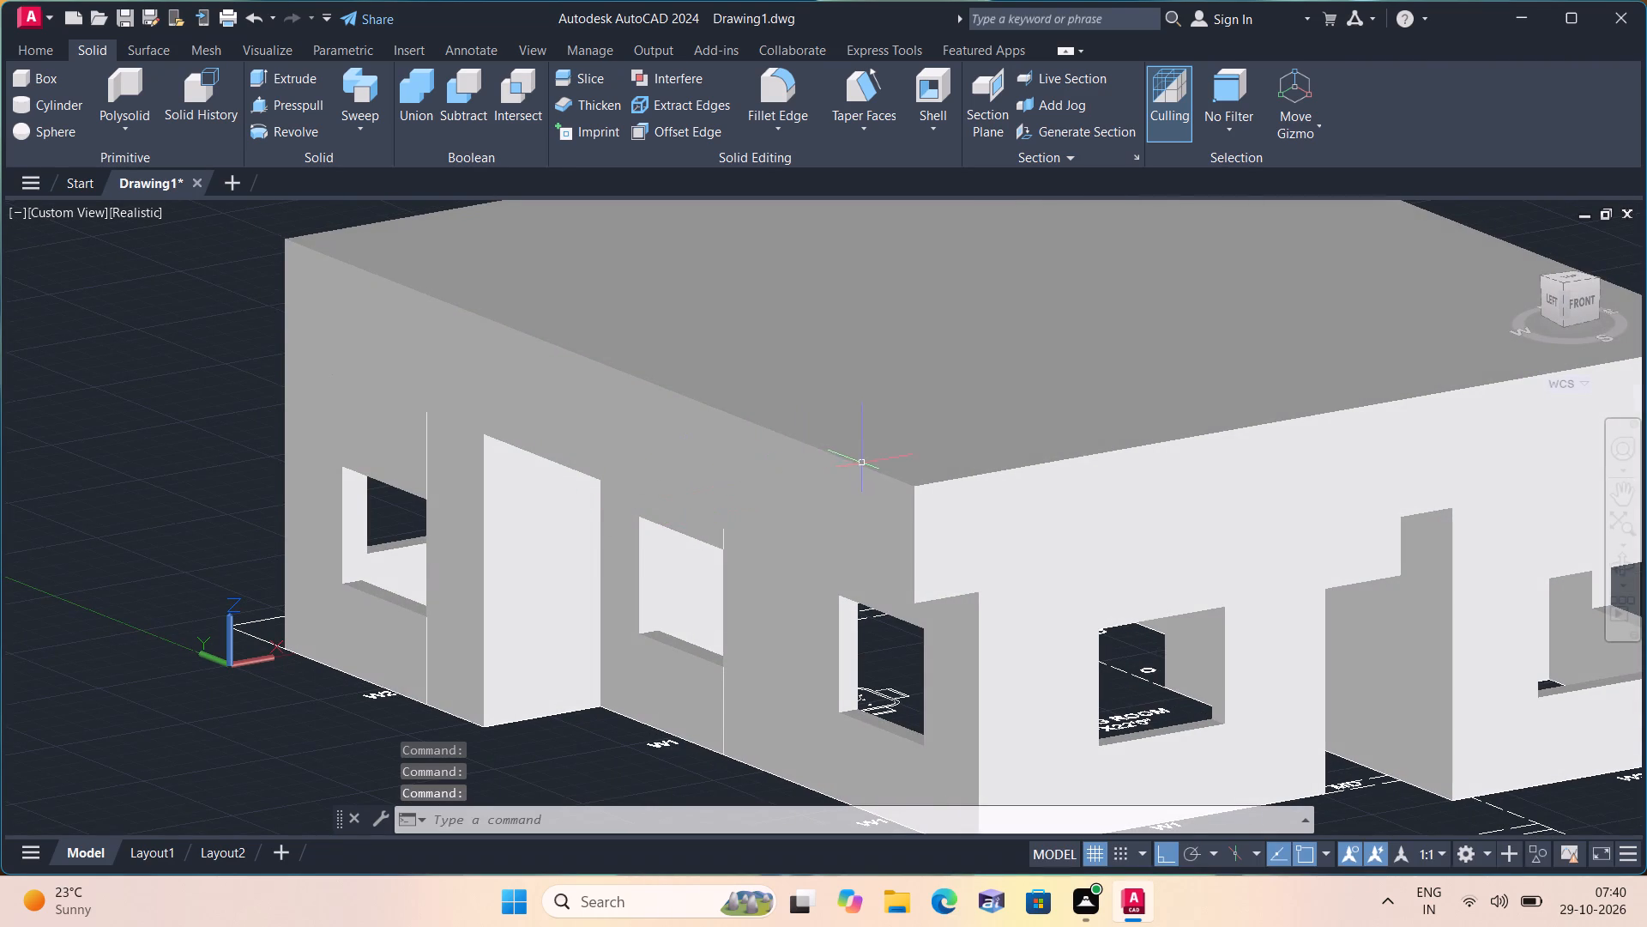
{"action": "key", "text": "Delete"}
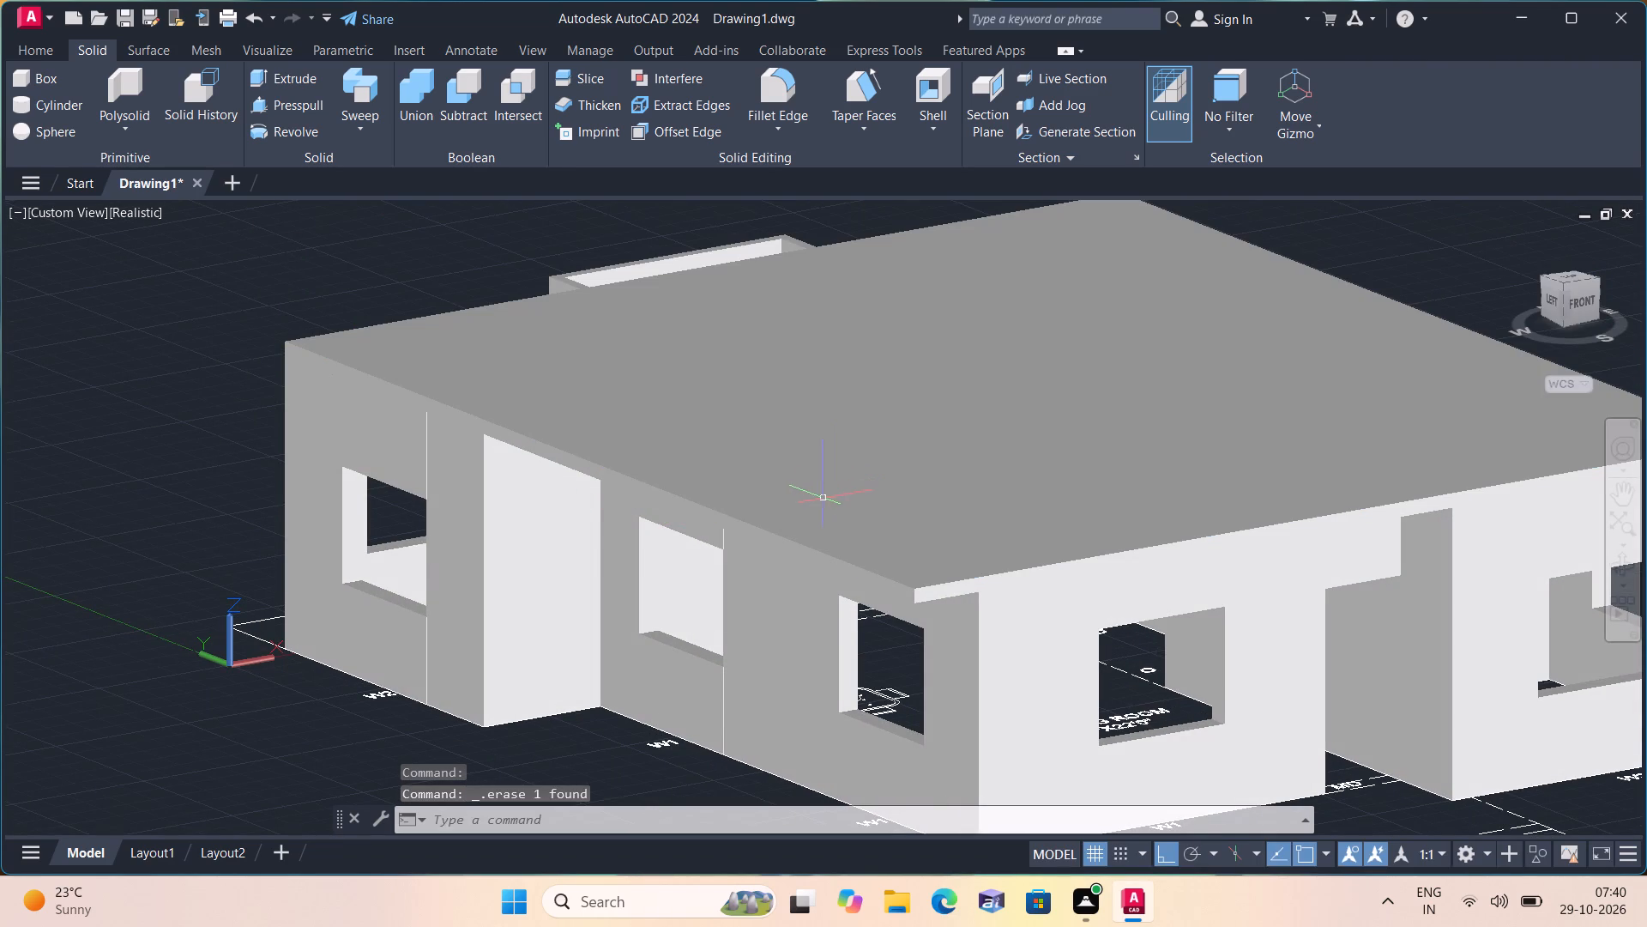
Draw a 6" high box over the open projecting room at the back of the house, between its opposite outer wall corners.
{"action": "scroll", "coordinate": [797, 505], "scroll_direction": "down", "scroll_amount": 1}
{"action": "middle_click_drag", "start_coordinate": [861, 522], "coordinate": [811, 540]}
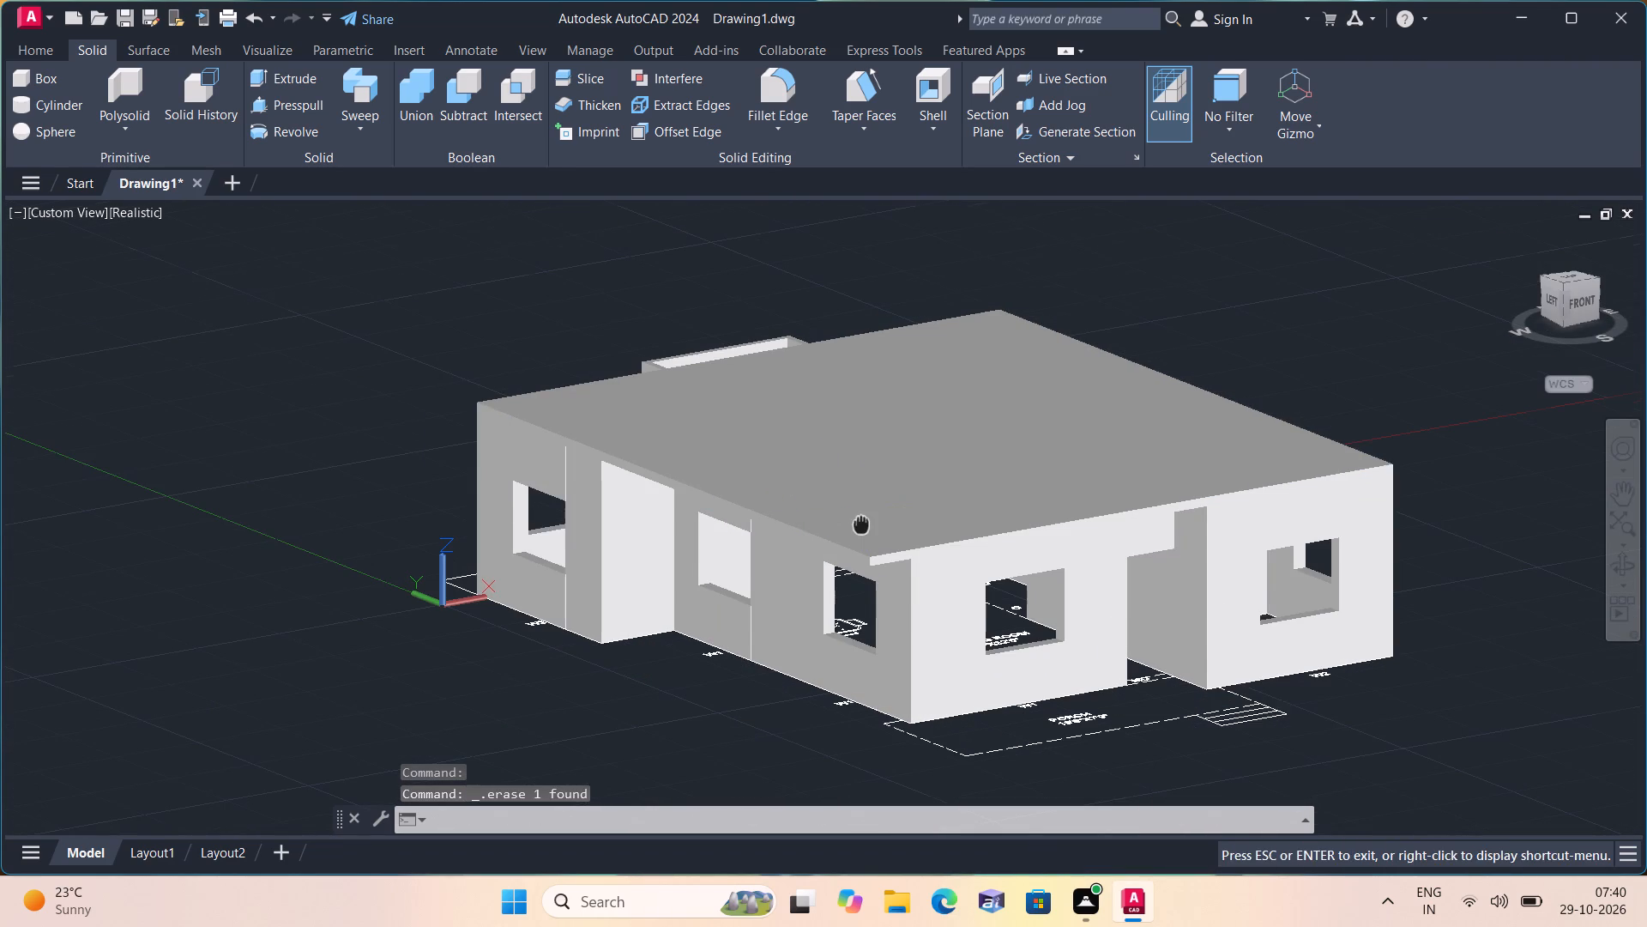
{"action": "middle_click_drag", "start_coordinate": [811, 540], "coordinate": [778, 552]}
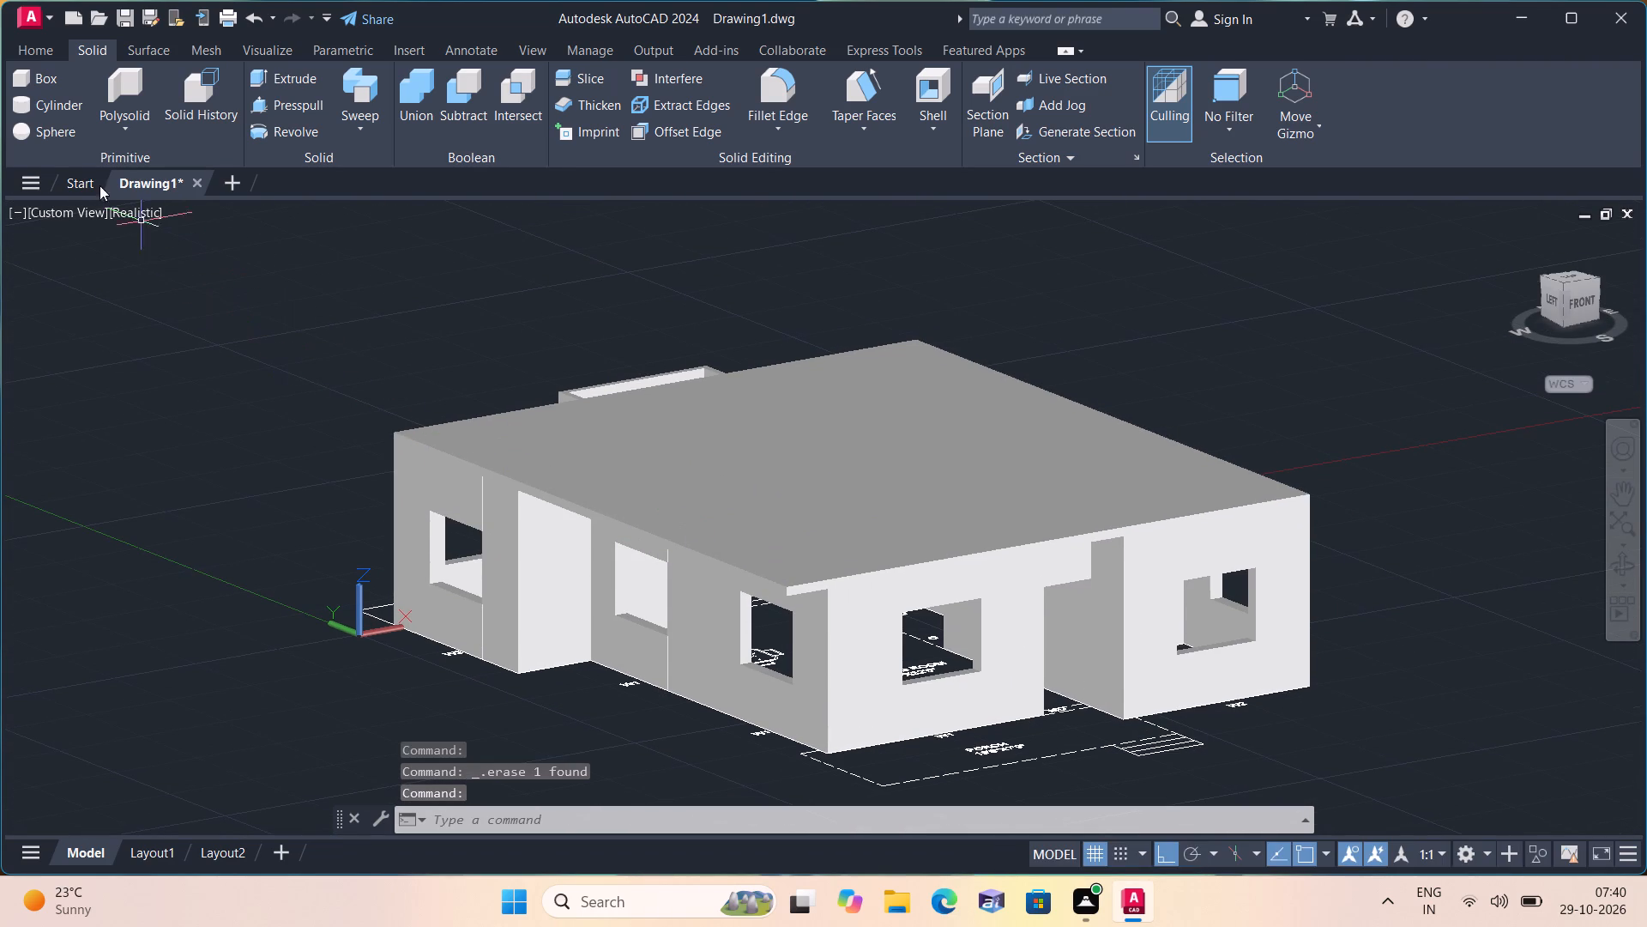
{"action": "left_click", "coordinate": [33, 48]}
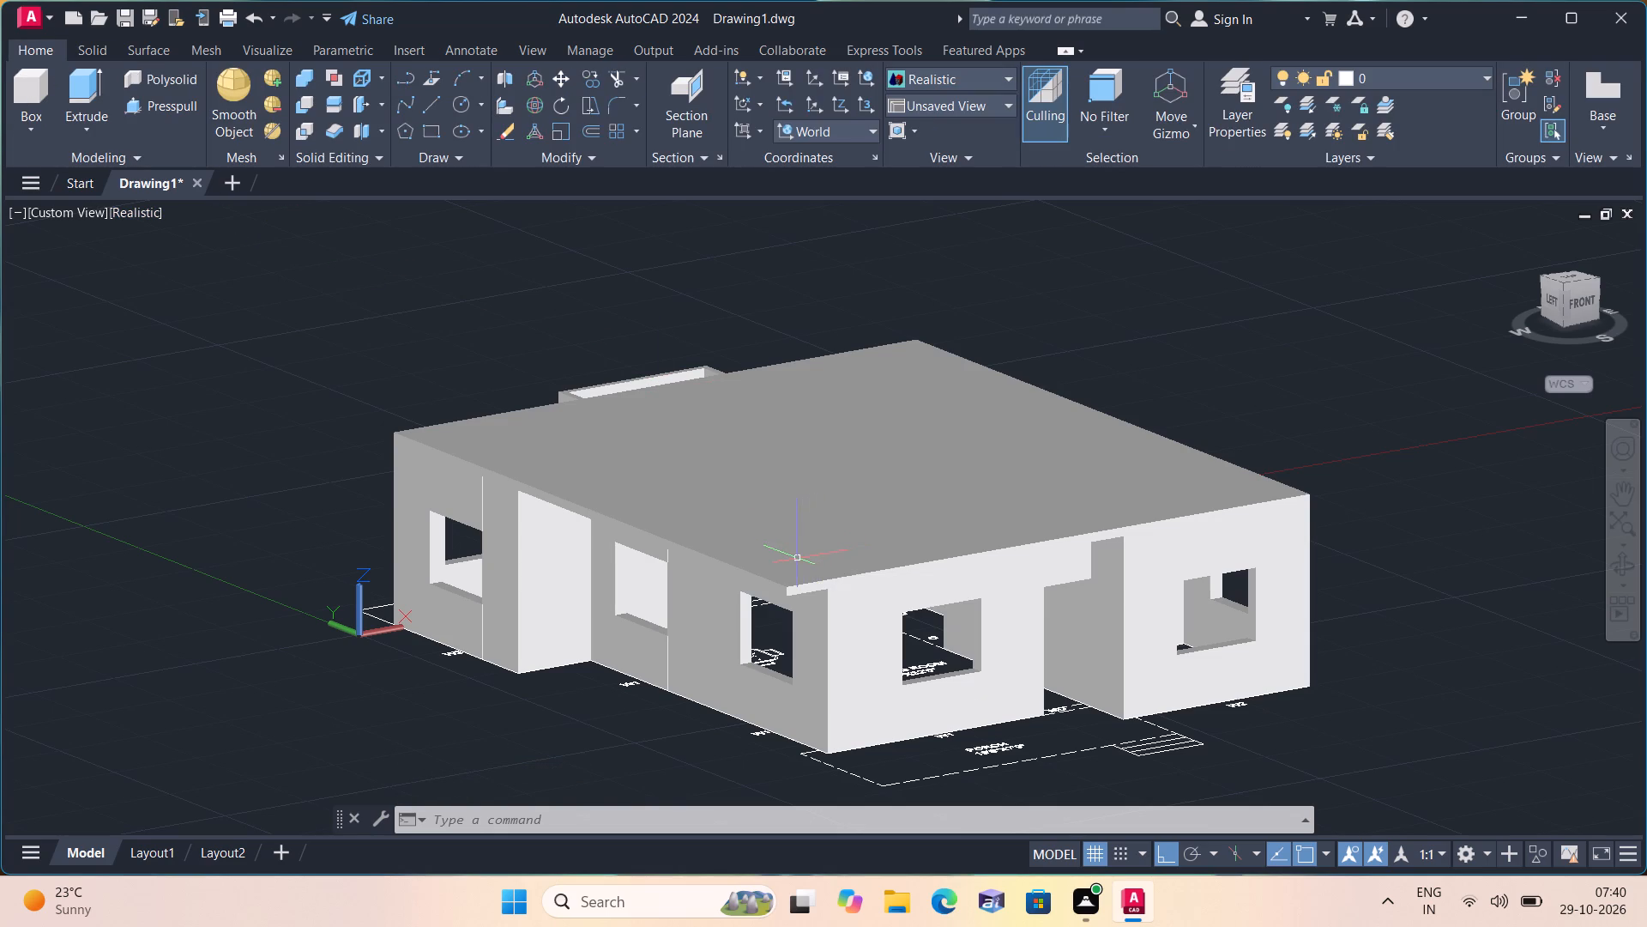
{"action": "scroll", "coordinate": [758, 599], "scroll_direction": "down", "scroll_amount": 1, "text": "shift"}
{"action": "middle_click_drag", "start_coordinate": [754, 599], "coordinate": [1135, 603], "text": "shift"}
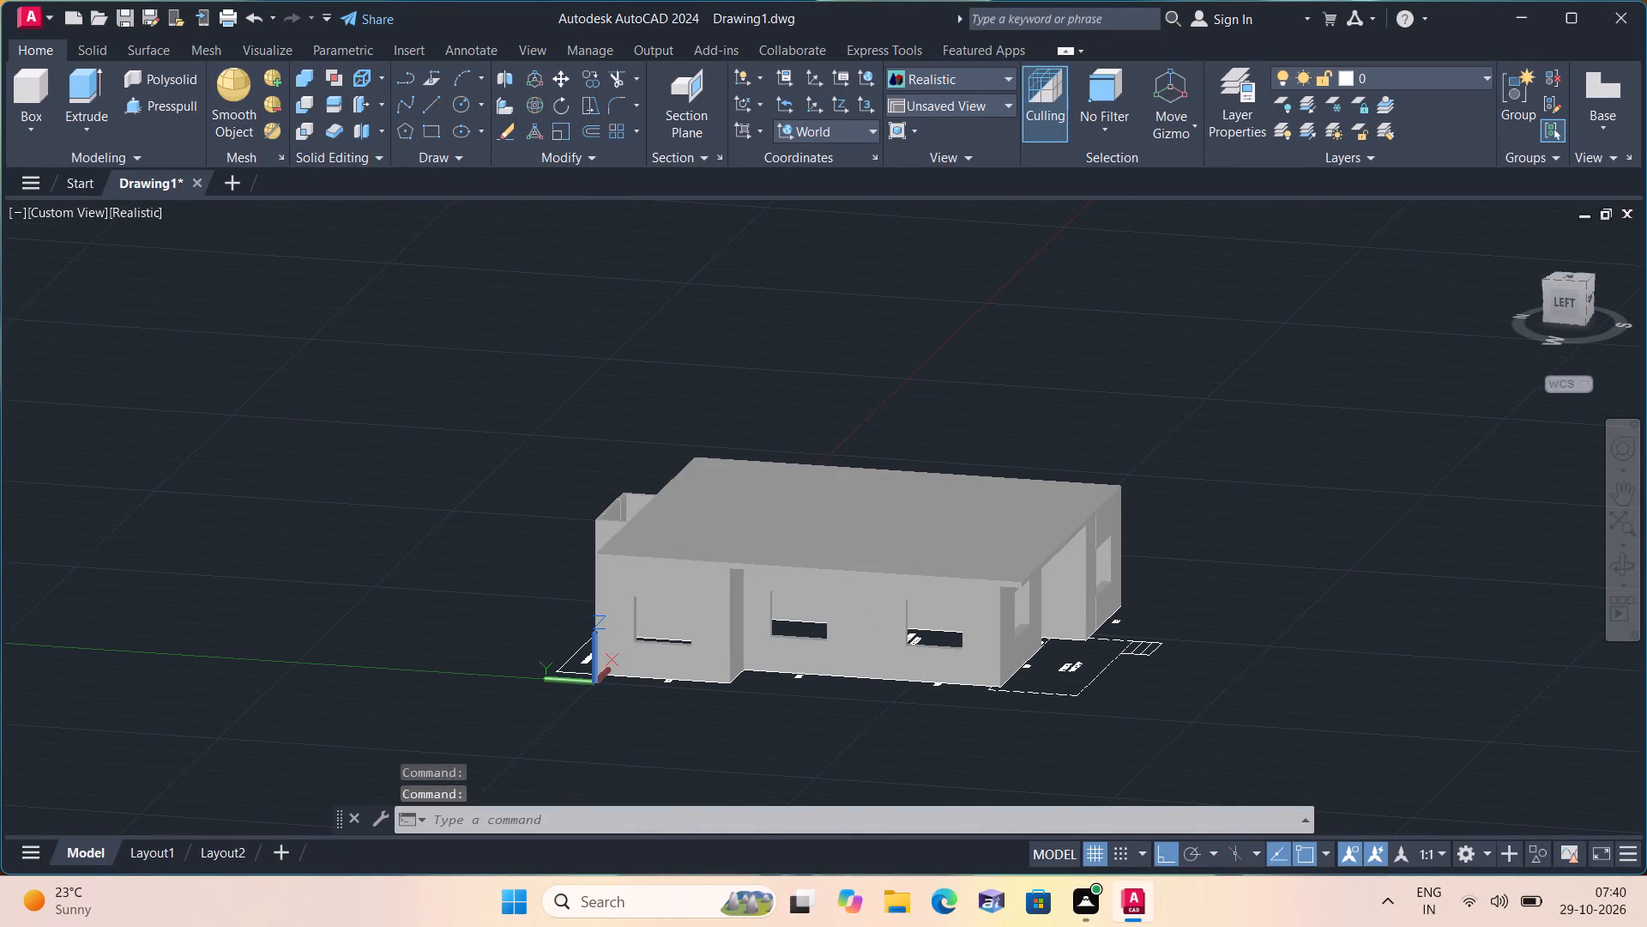
{"action": "middle_click_drag", "start_coordinate": [1135, 603], "coordinate": [1138, 604], "text": "shift"}
{"action": "scroll", "coordinate": [685, 578], "scroll_direction": "up", "scroll_amount": 1}
{"action": "middle_click_drag", "start_coordinate": [606, 556], "coordinate": [831, 645], "text": "shift"}
{"action": "middle_click_drag", "start_coordinate": [842, 688], "coordinate": [763, 513]}
{"action": "scroll", "coordinate": [842, 688], "scroll_direction": "up", "scroll_amount": 1}
{"action": "scroll", "coordinate": [763, 513], "scroll_direction": "up", "scroll_amount": 3}
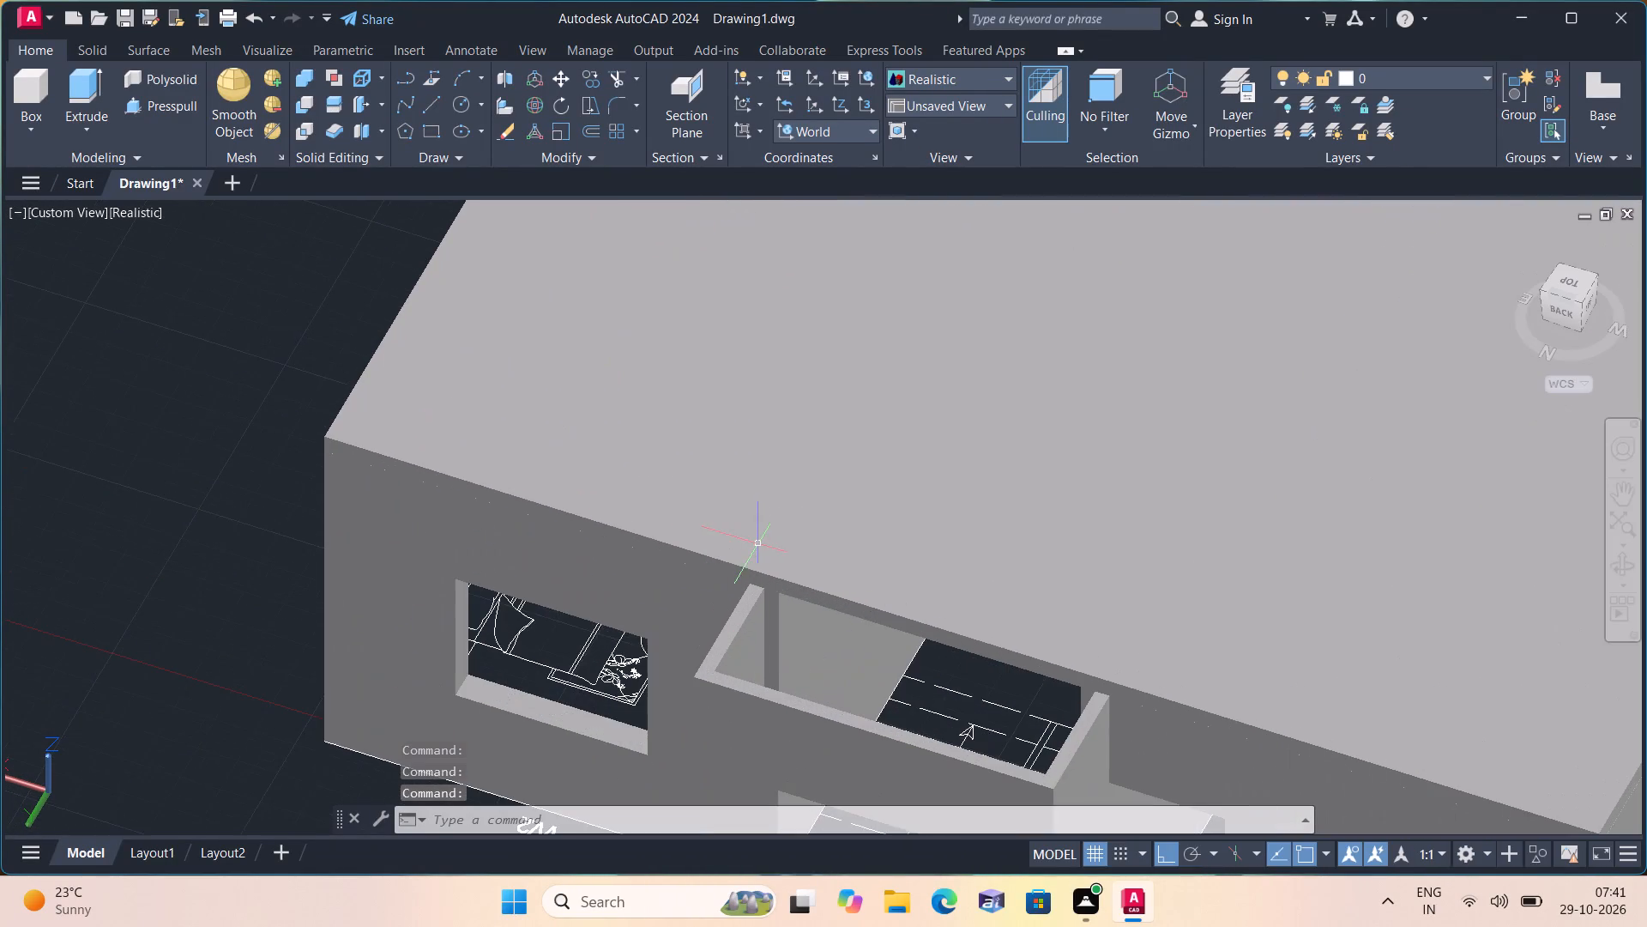
{"action": "middle_click_drag", "start_coordinate": [797, 587], "coordinate": [744, 566]}
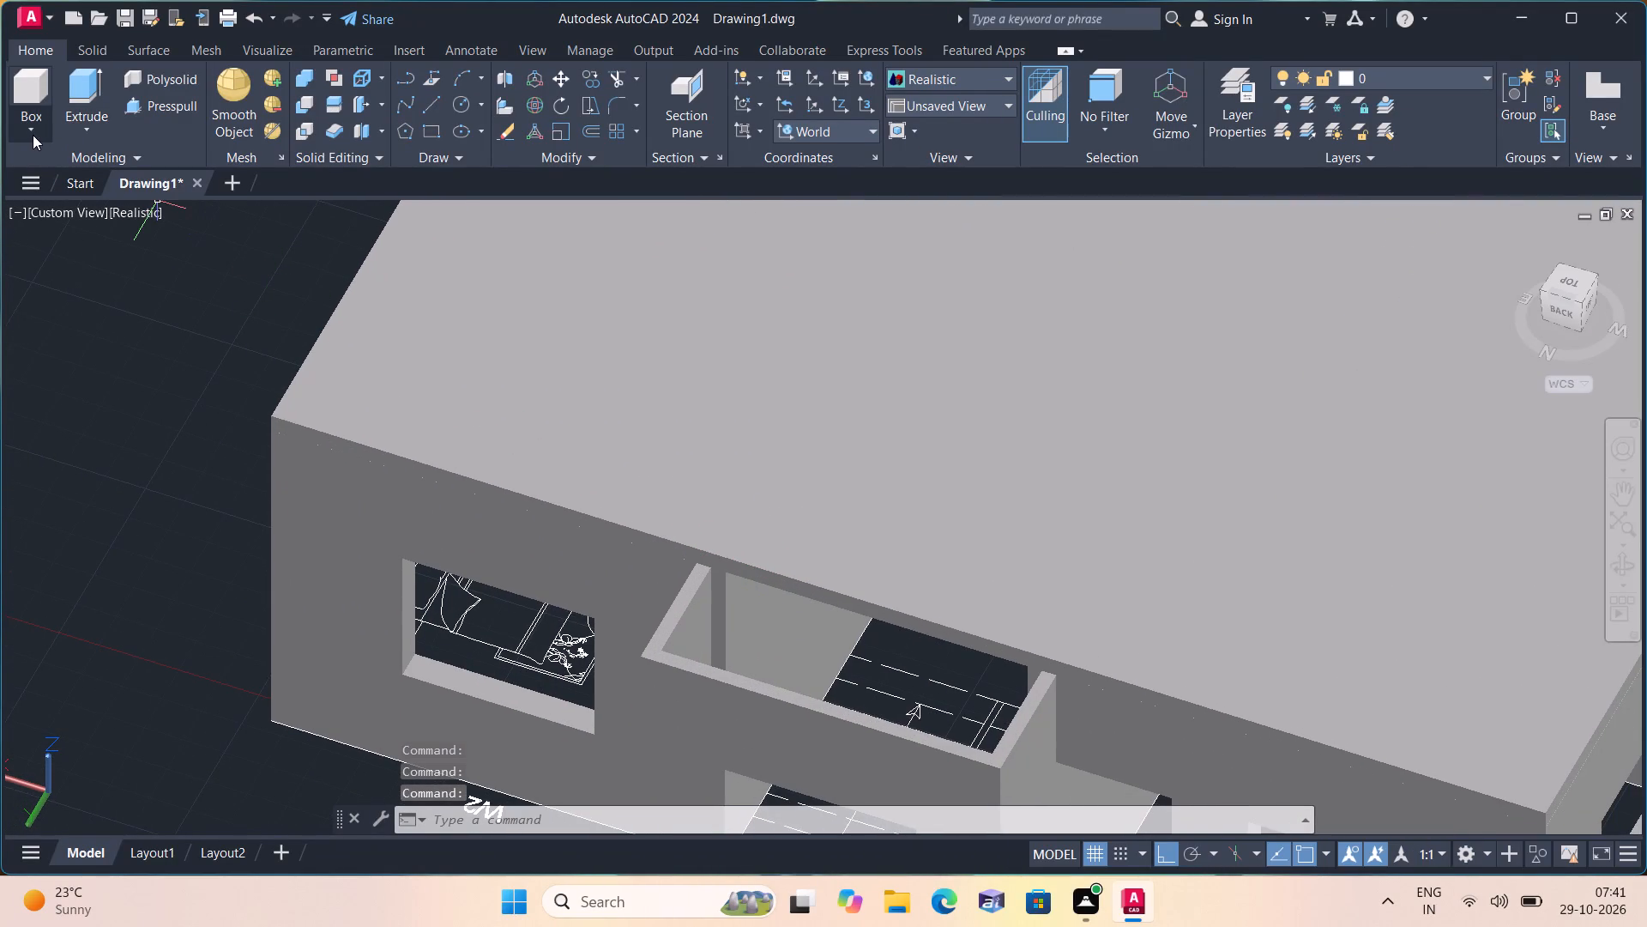
{"action": "left_click", "coordinate": [32, 135]}
{"action": "left_click", "coordinate": [57, 161]}
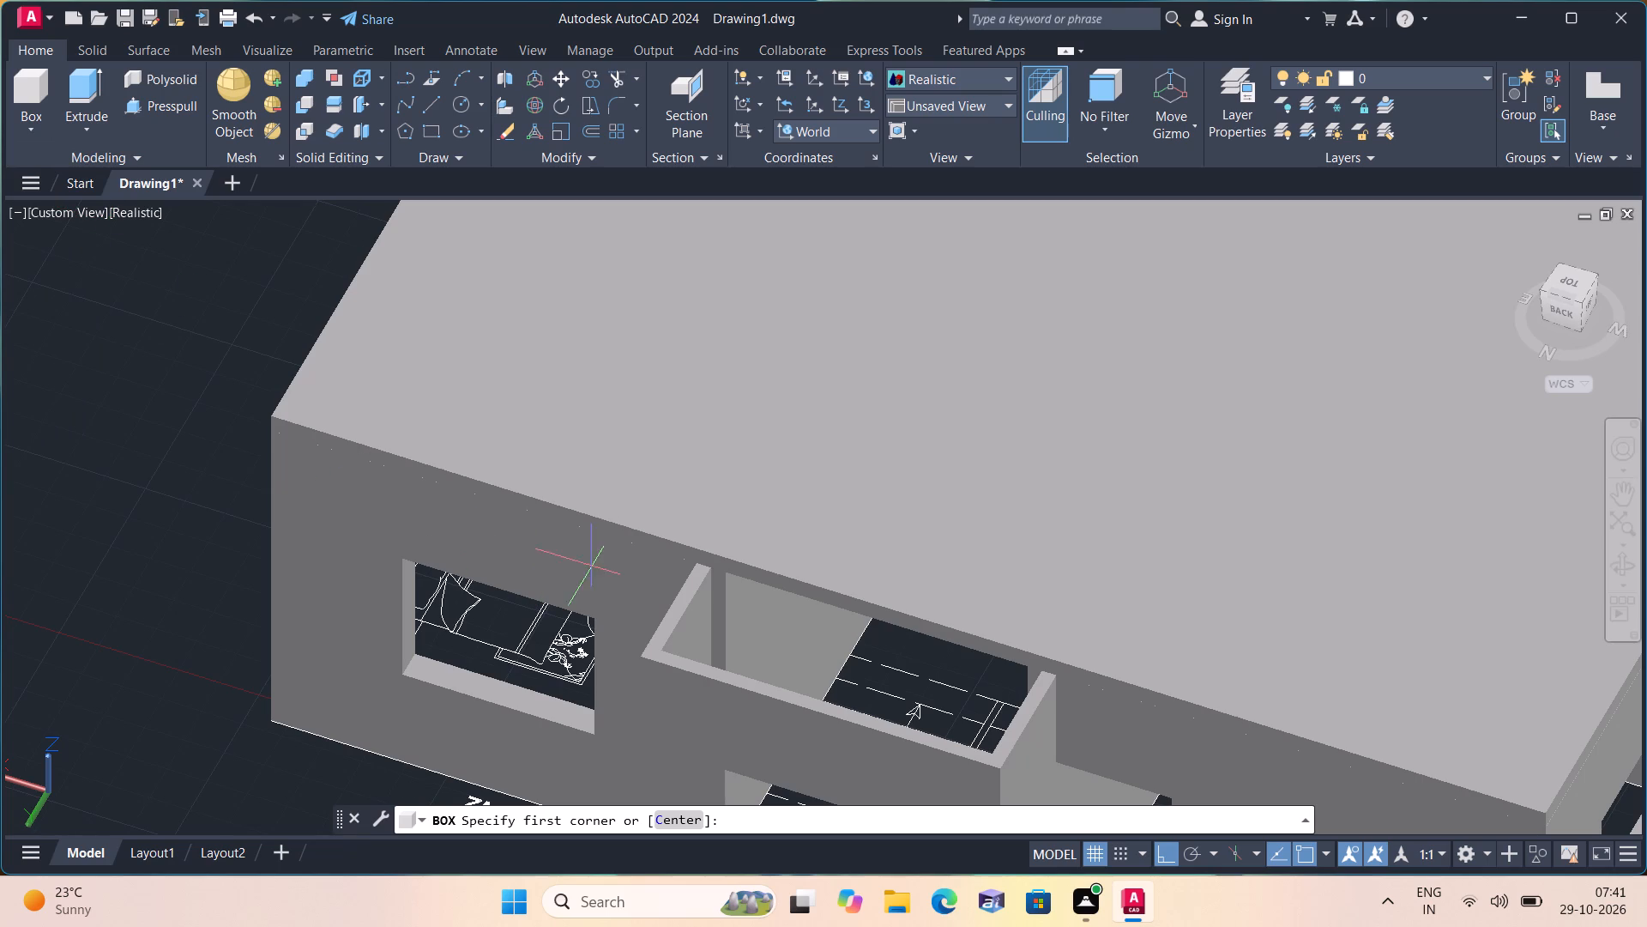
{"action": "left_click", "coordinate": [697, 563]}
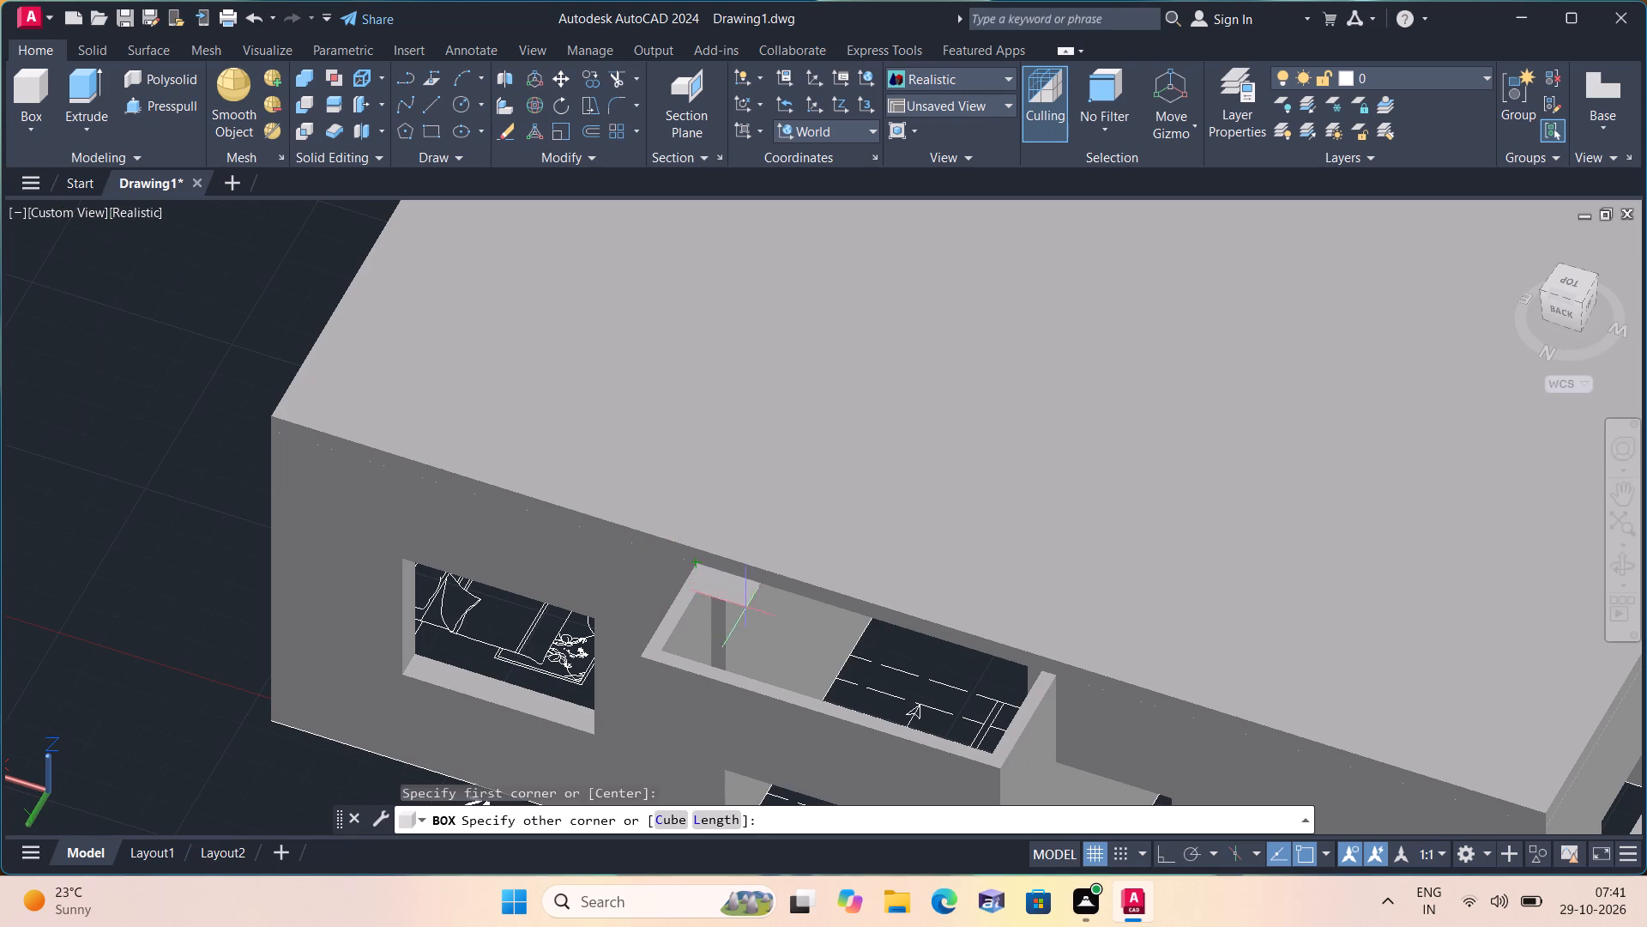
{"action": "left_click", "coordinate": [1005, 767]}
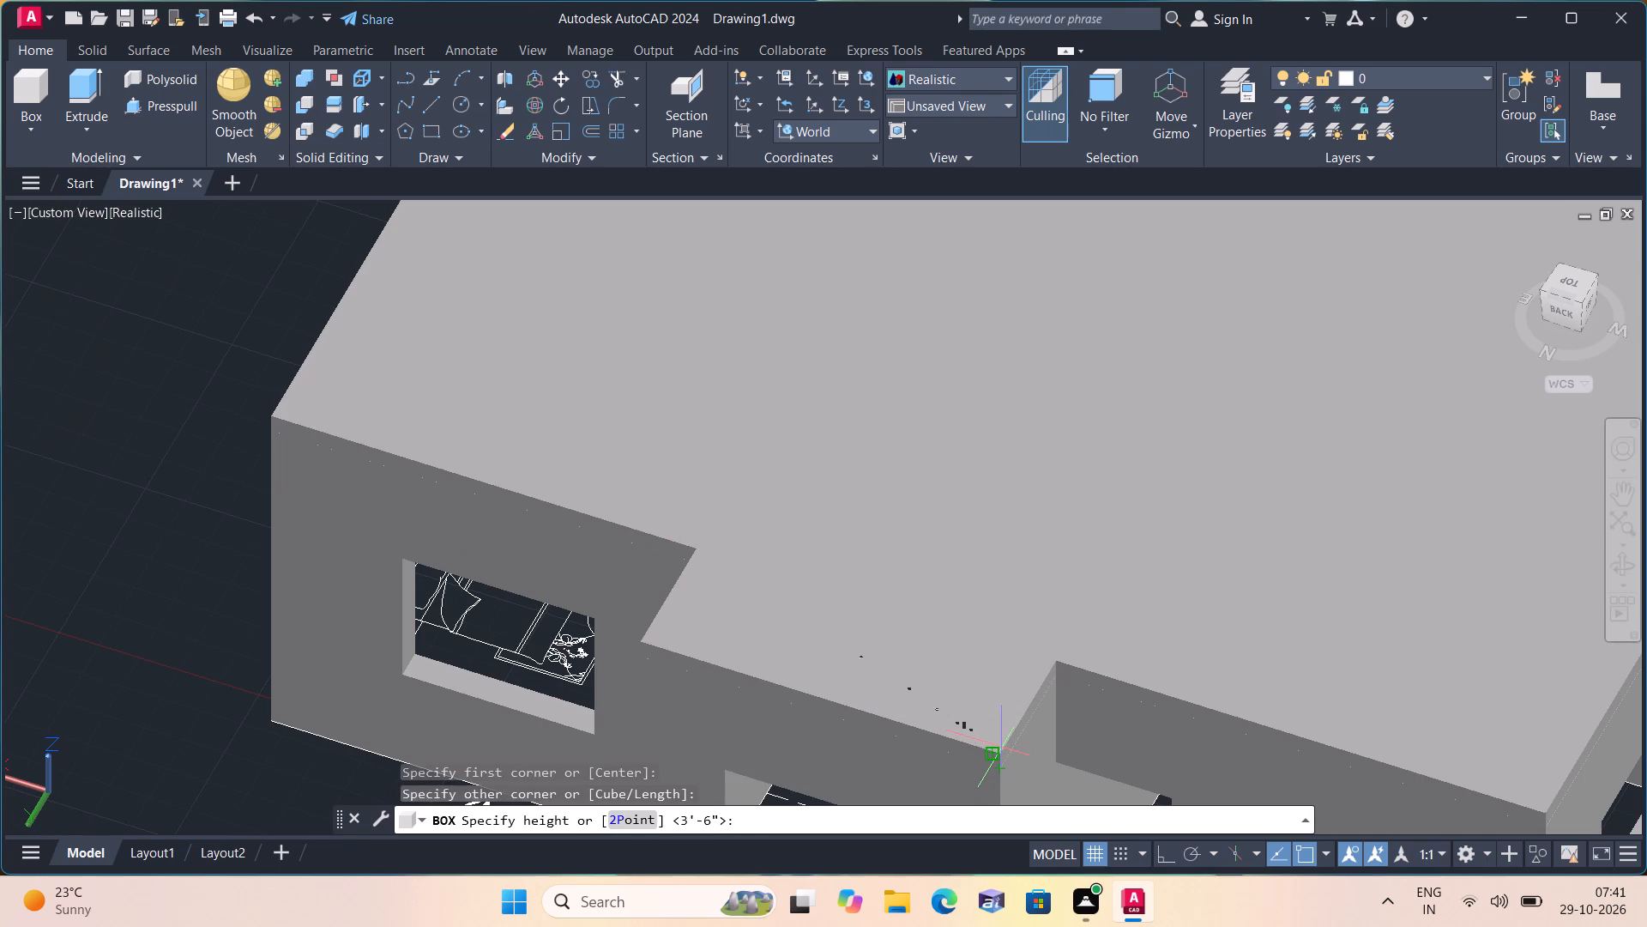
{"action": "type", "text": "6\""}
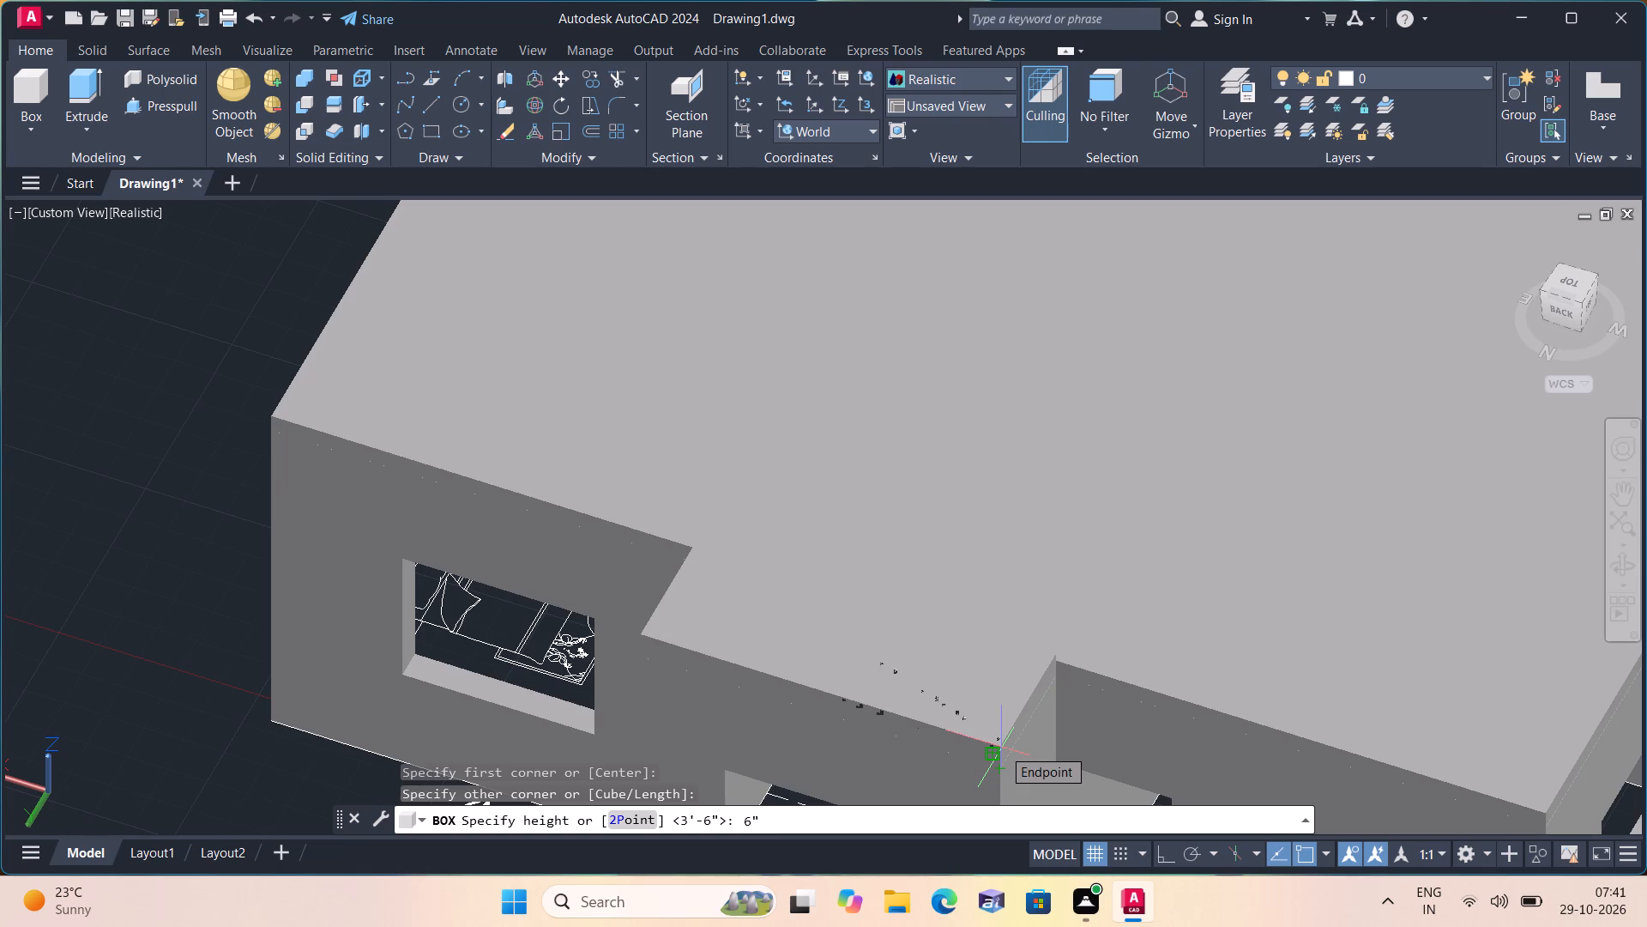
{"action": "key", "text": "space"}
{"action": "key", "text": "Escape"}
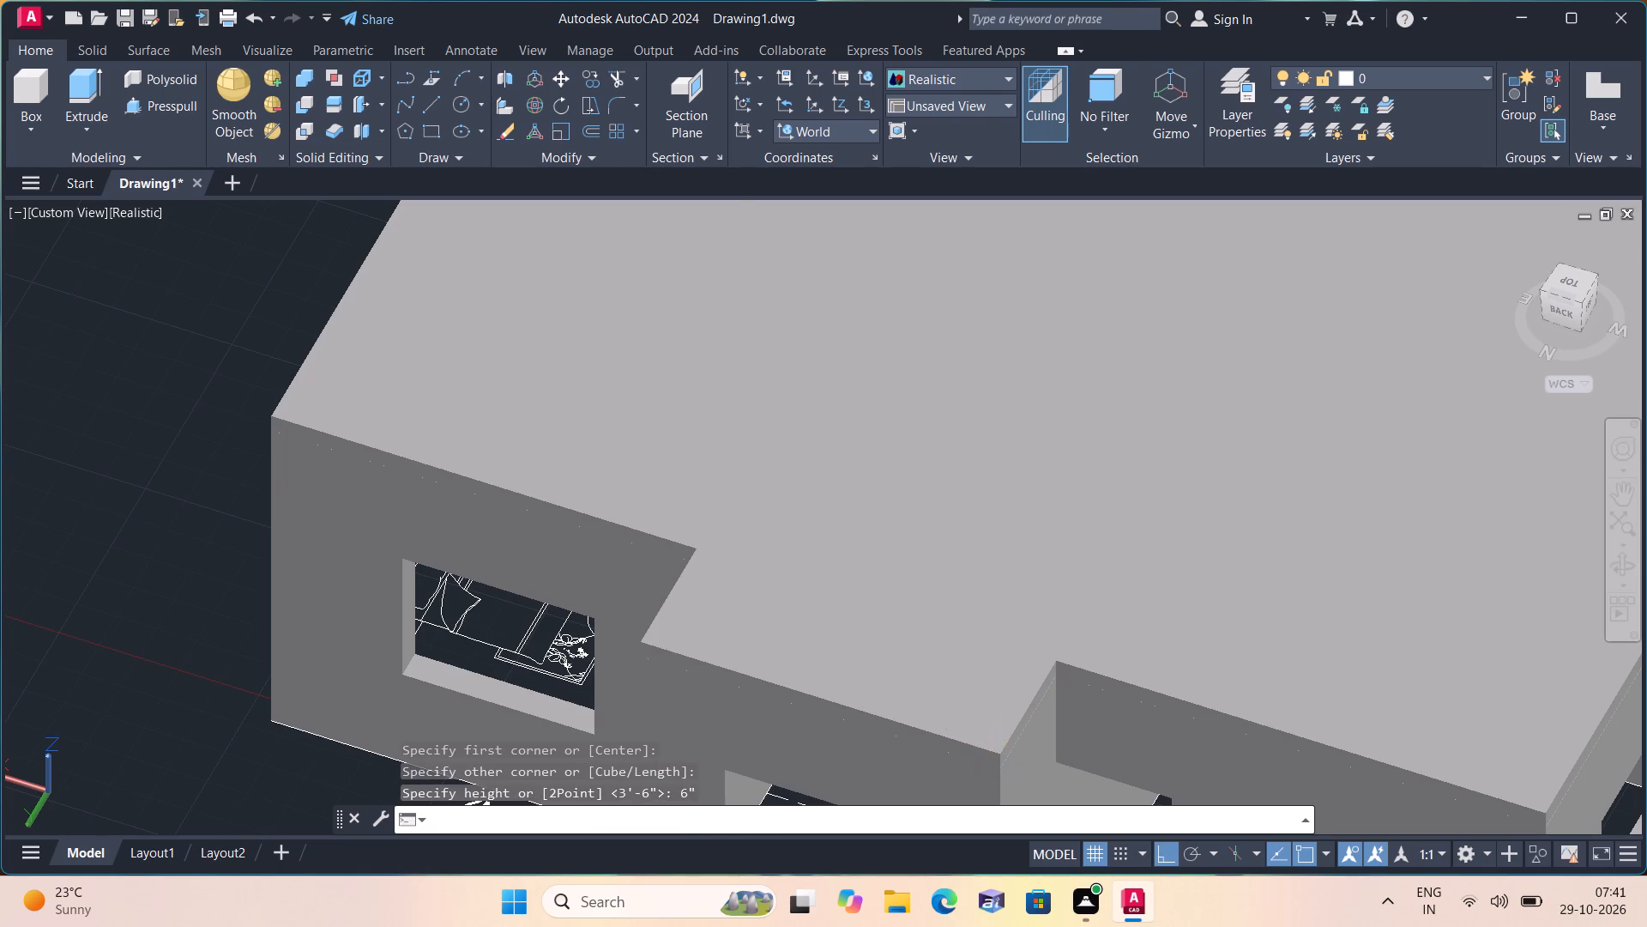
Examine the roofed house from the back, the side, the front and above.
{"action": "scroll", "coordinate": [1035, 730], "scroll_direction": "down", "scroll_amount": 1}
{"action": "middle_click_drag", "start_coordinate": [1032, 722], "coordinate": [928, 560], "text": "shift"}
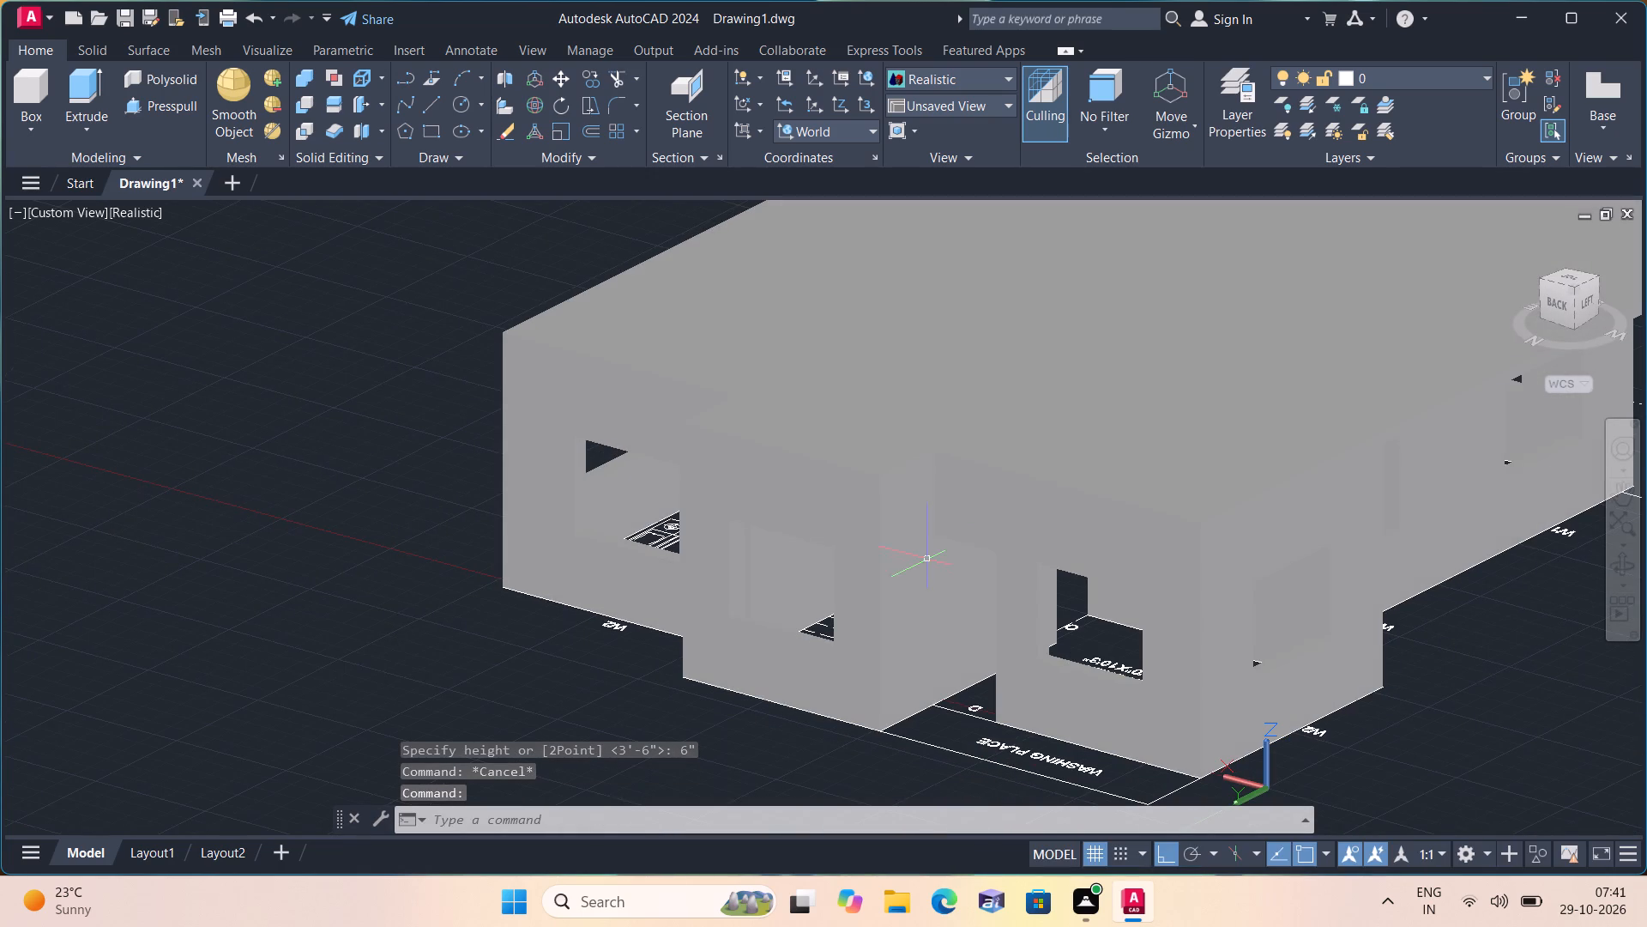
{"action": "scroll", "coordinate": [899, 629], "scroll_direction": "up", "scroll_amount": 1}
{"action": "middle_click_drag", "start_coordinate": [927, 601], "coordinate": [652, 681]}
{"action": "scroll", "coordinate": [652, 681], "scroll_direction": "down", "scroll_amount": 2, "text": "shift"}
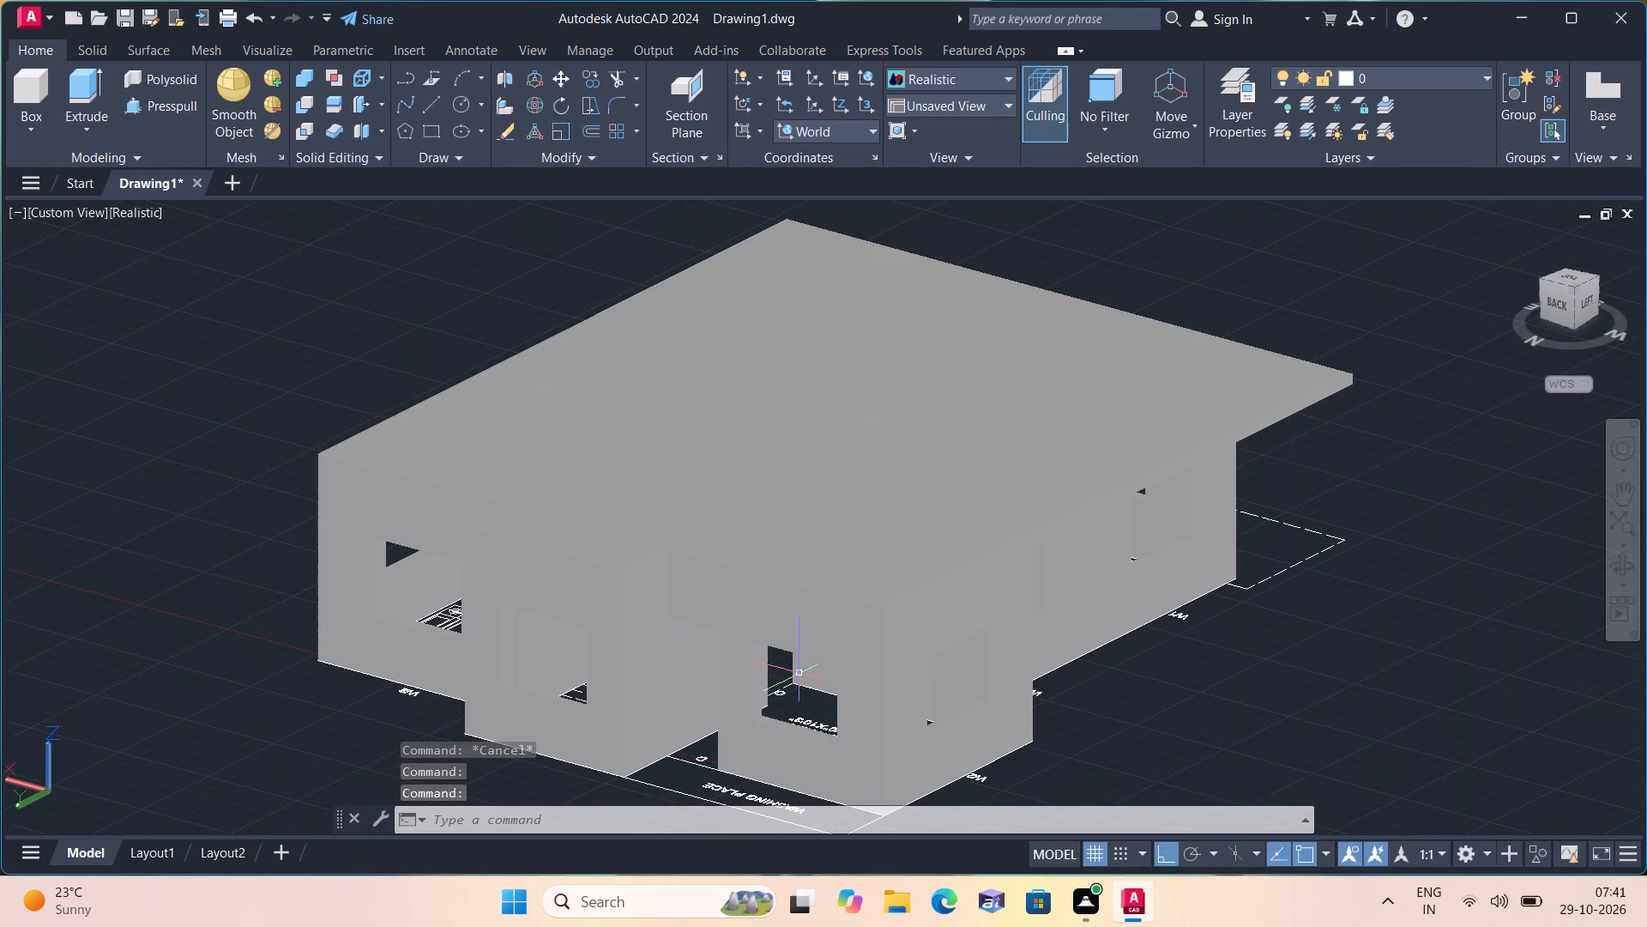
{"action": "middle_click_drag", "start_coordinate": [1029, 715], "coordinate": [797, 735], "text": "shift"}
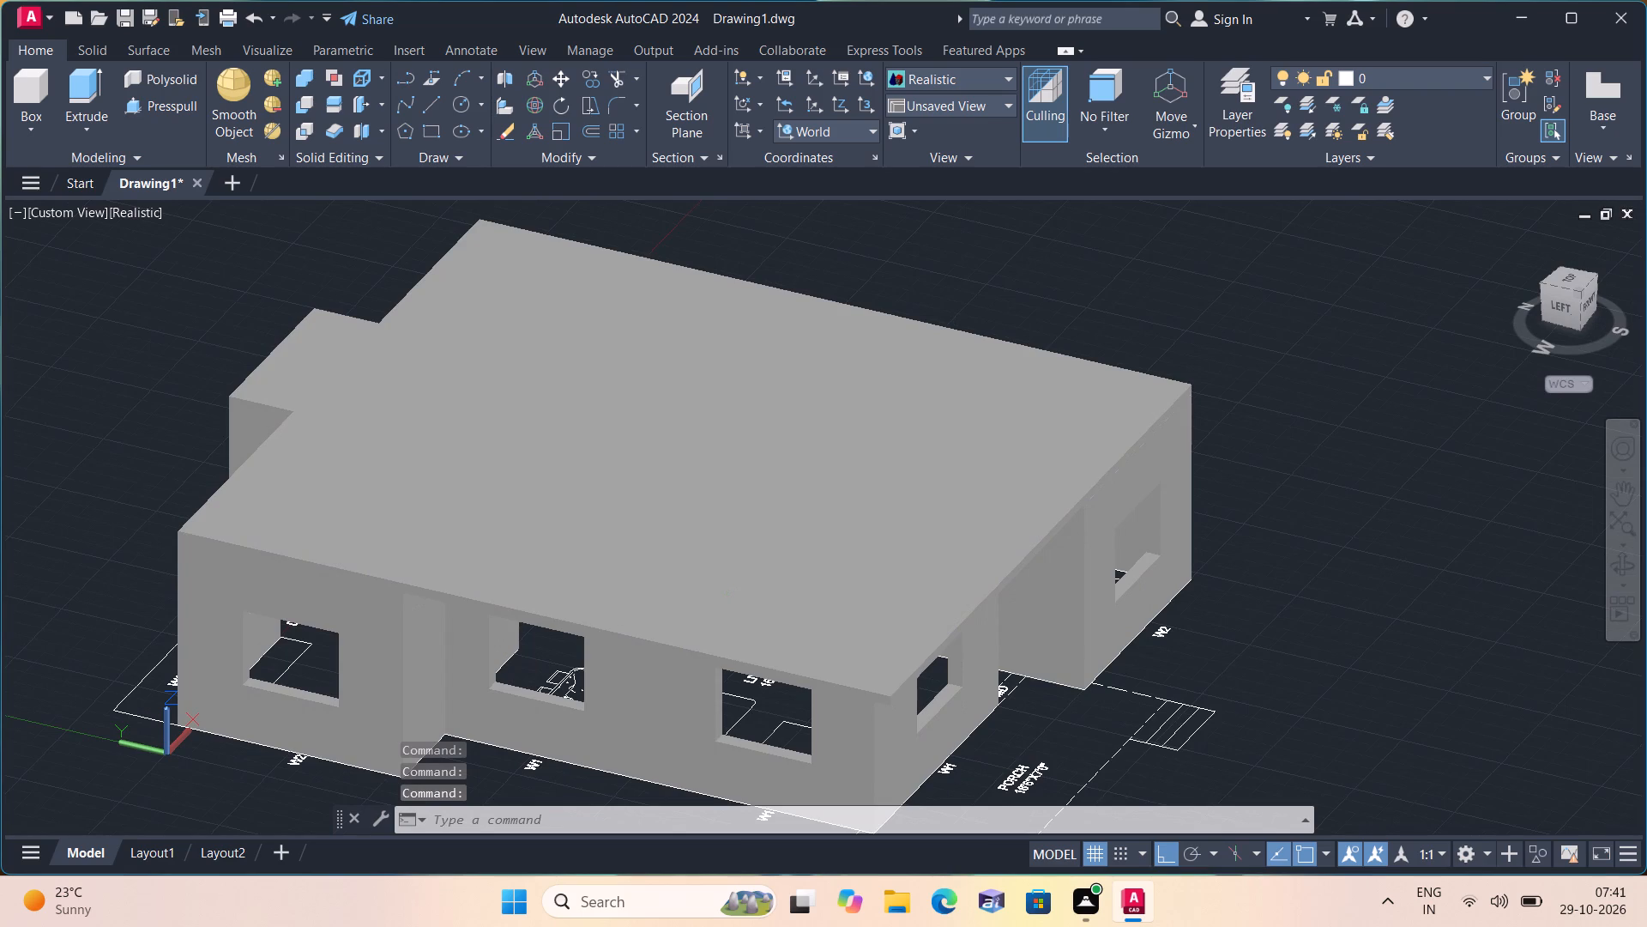
{"action": "middle_click_drag", "start_coordinate": [797, 735], "coordinate": [755, 723], "text": "shift"}
{"action": "scroll", "coordinate": [752, 717], "scroll_direction": "down", "scroll_amount": 1}
{"action": "middle_click_drag", "start_coordinate": [779, 673], "coordinate": [711, 705], "text": "shift"}
{"action": "scroll", "coordinate": [744, 684], "scroll_direction": "down", "scroll_amount": 1, "text": "shift"}
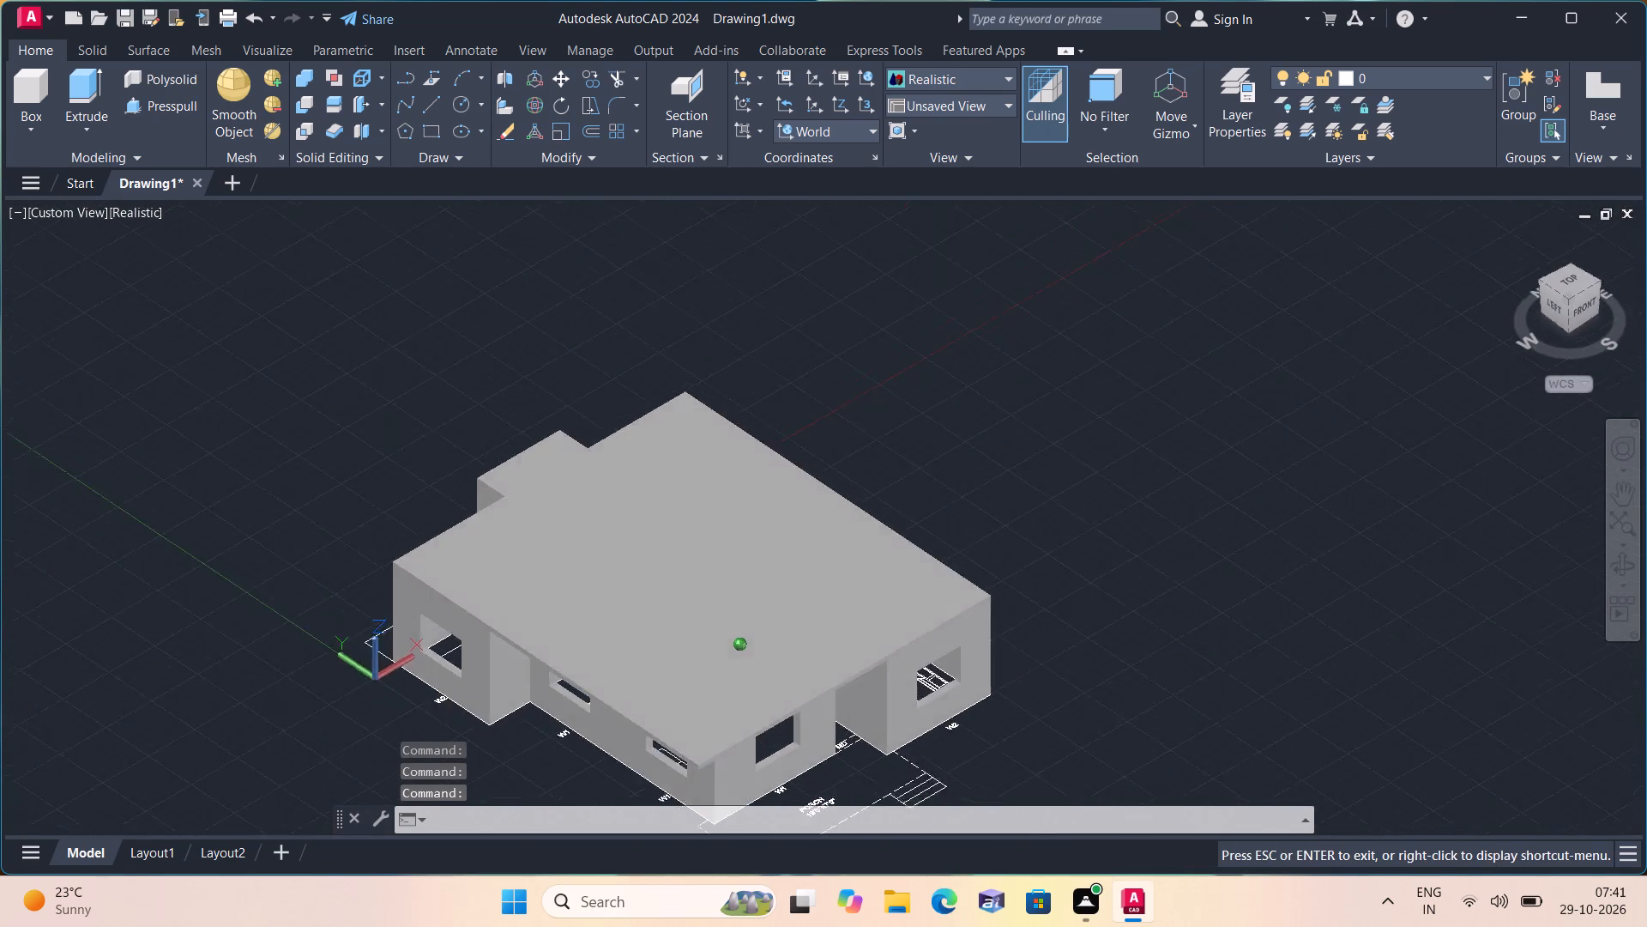
{"action": "middle_click_drag", "start_coordinate": [711, 705], "coordinate": [587, 761], "text": "shift"}
{"action": "scroll", "coordinate": [688, 638], "scroll_direction": "up", "scroll_amount": 1}
{"action": "middle_click_drag", "start_coordinate": [678, 634], "coordinate": [600, 644]}
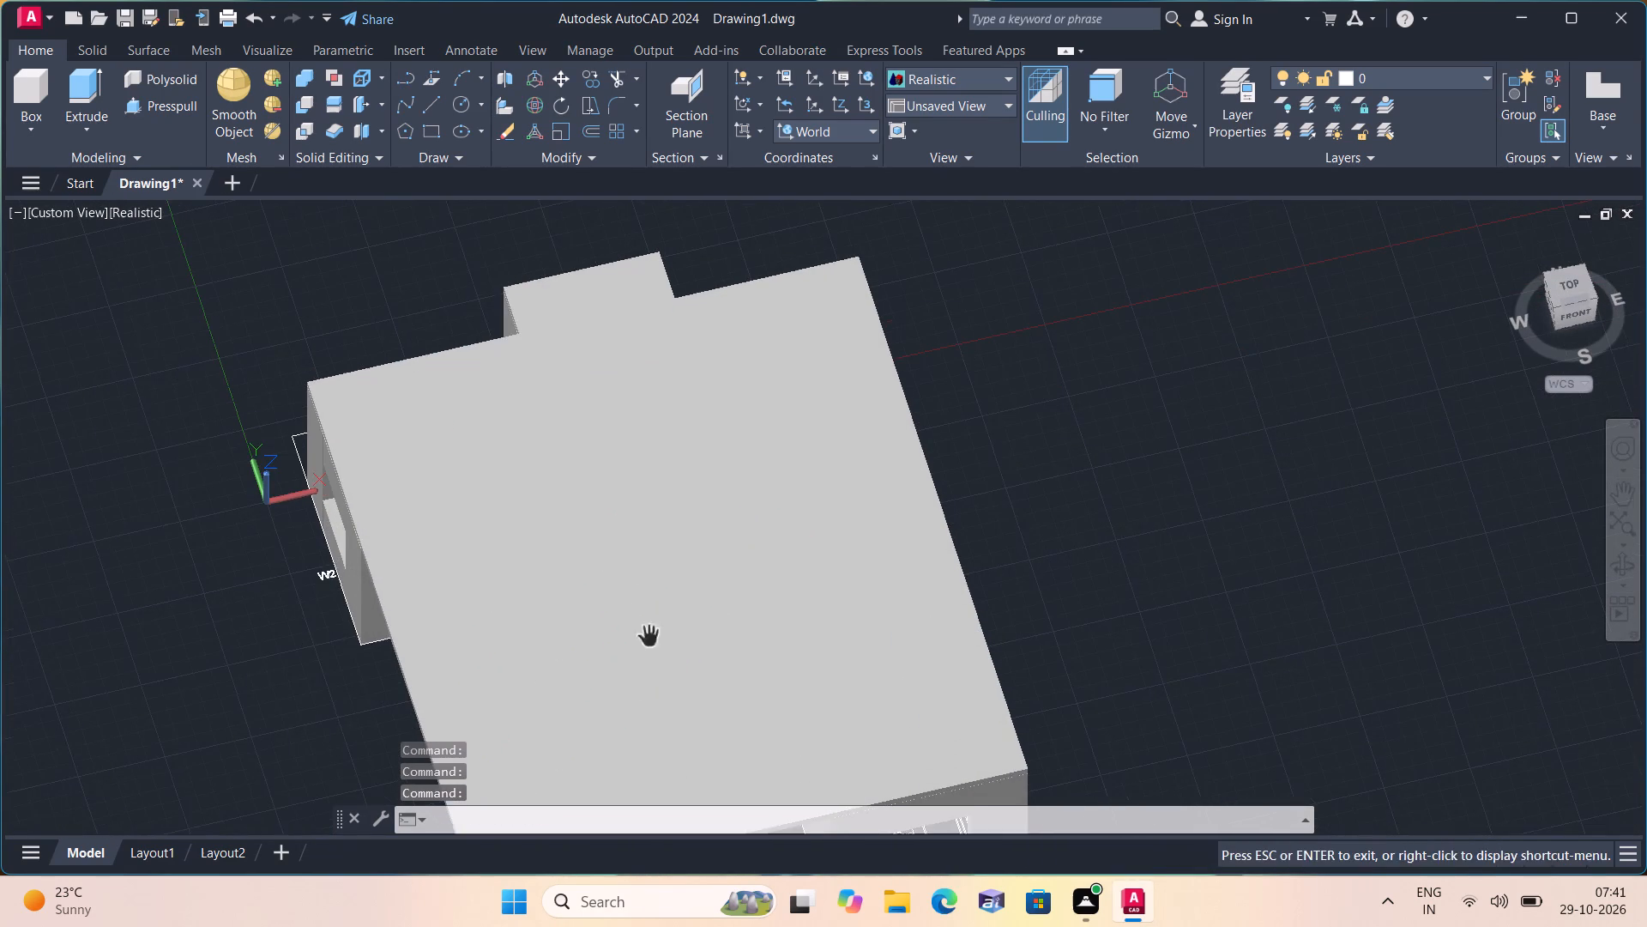
{"action": "middle_click_drag", "start_coordinate": [600, 644], "coordinate": [594, 647]}
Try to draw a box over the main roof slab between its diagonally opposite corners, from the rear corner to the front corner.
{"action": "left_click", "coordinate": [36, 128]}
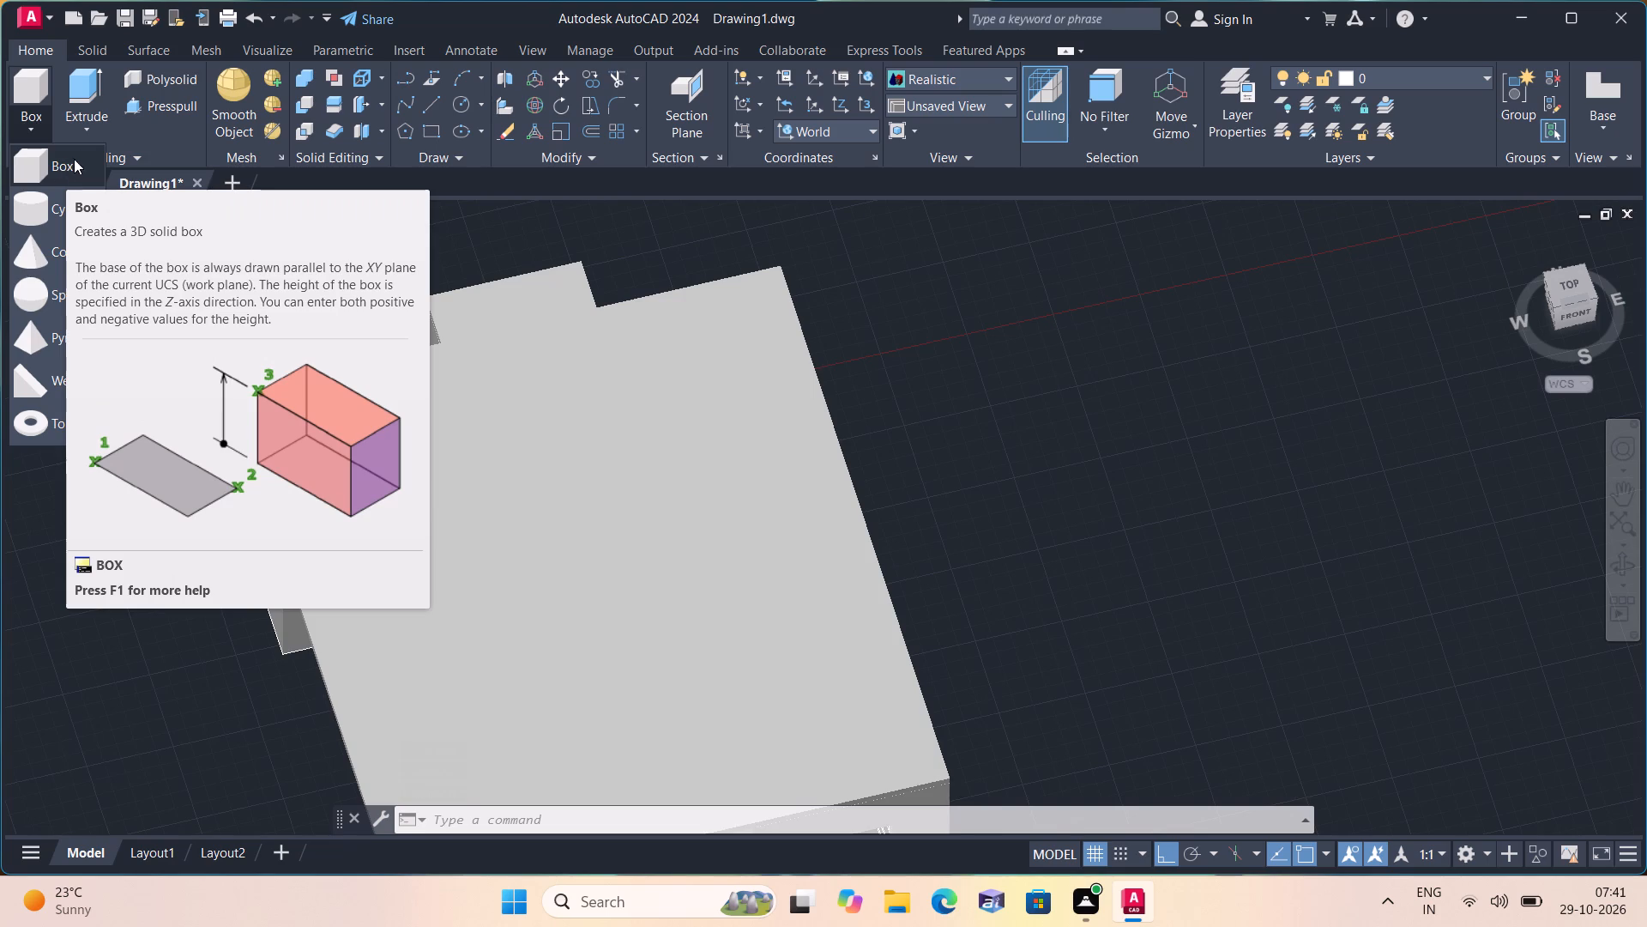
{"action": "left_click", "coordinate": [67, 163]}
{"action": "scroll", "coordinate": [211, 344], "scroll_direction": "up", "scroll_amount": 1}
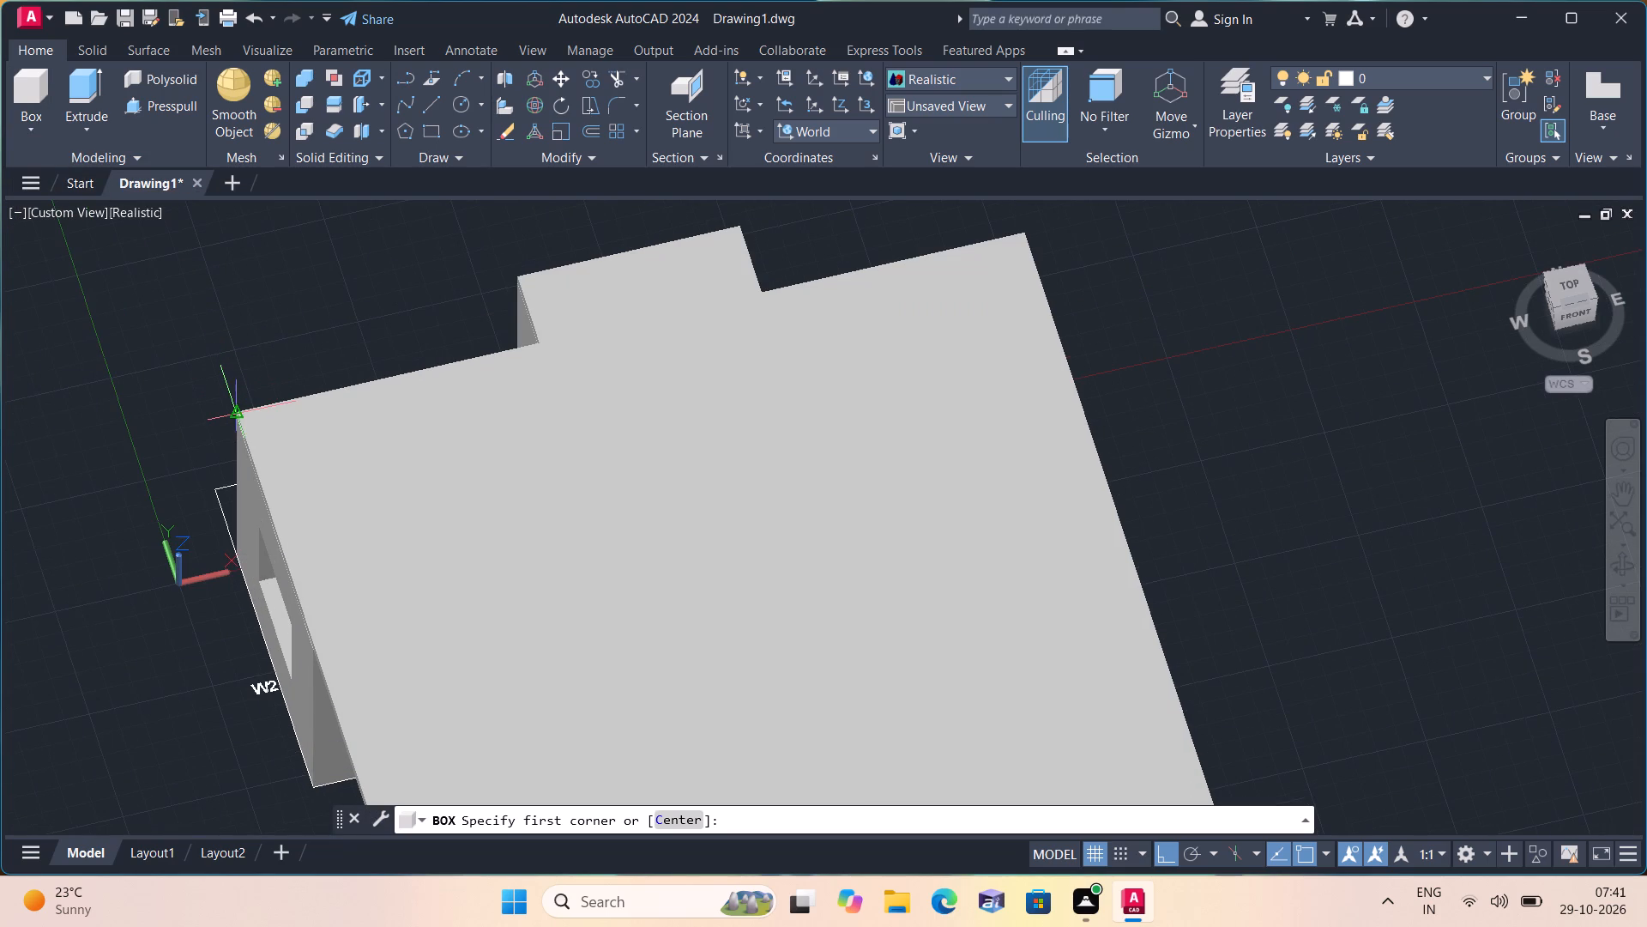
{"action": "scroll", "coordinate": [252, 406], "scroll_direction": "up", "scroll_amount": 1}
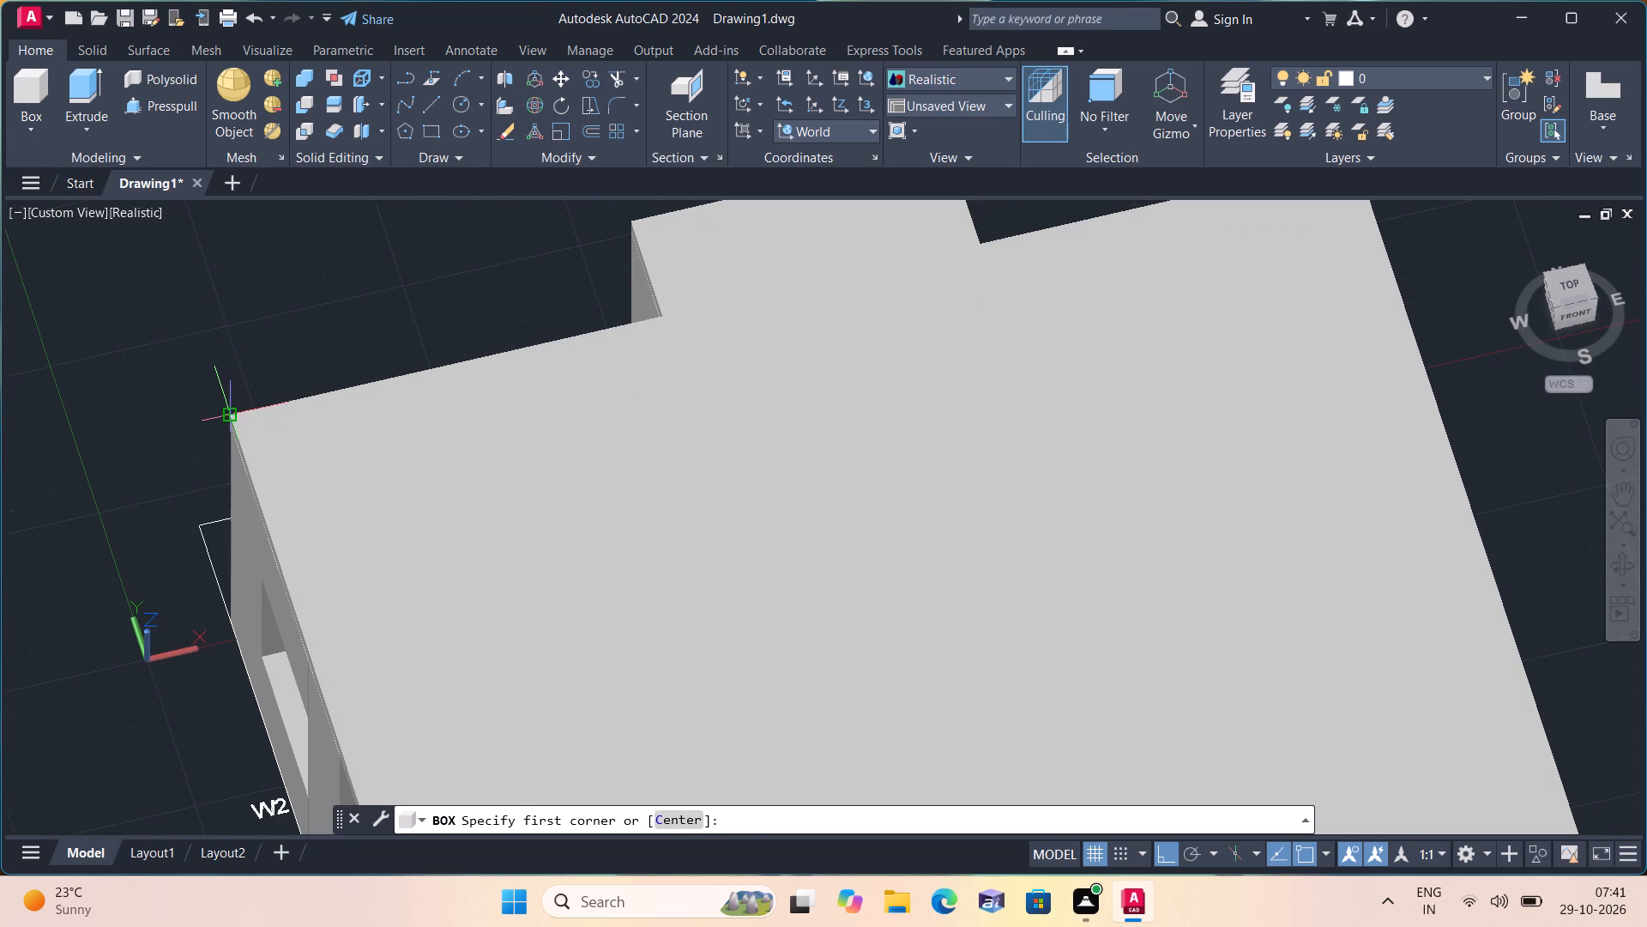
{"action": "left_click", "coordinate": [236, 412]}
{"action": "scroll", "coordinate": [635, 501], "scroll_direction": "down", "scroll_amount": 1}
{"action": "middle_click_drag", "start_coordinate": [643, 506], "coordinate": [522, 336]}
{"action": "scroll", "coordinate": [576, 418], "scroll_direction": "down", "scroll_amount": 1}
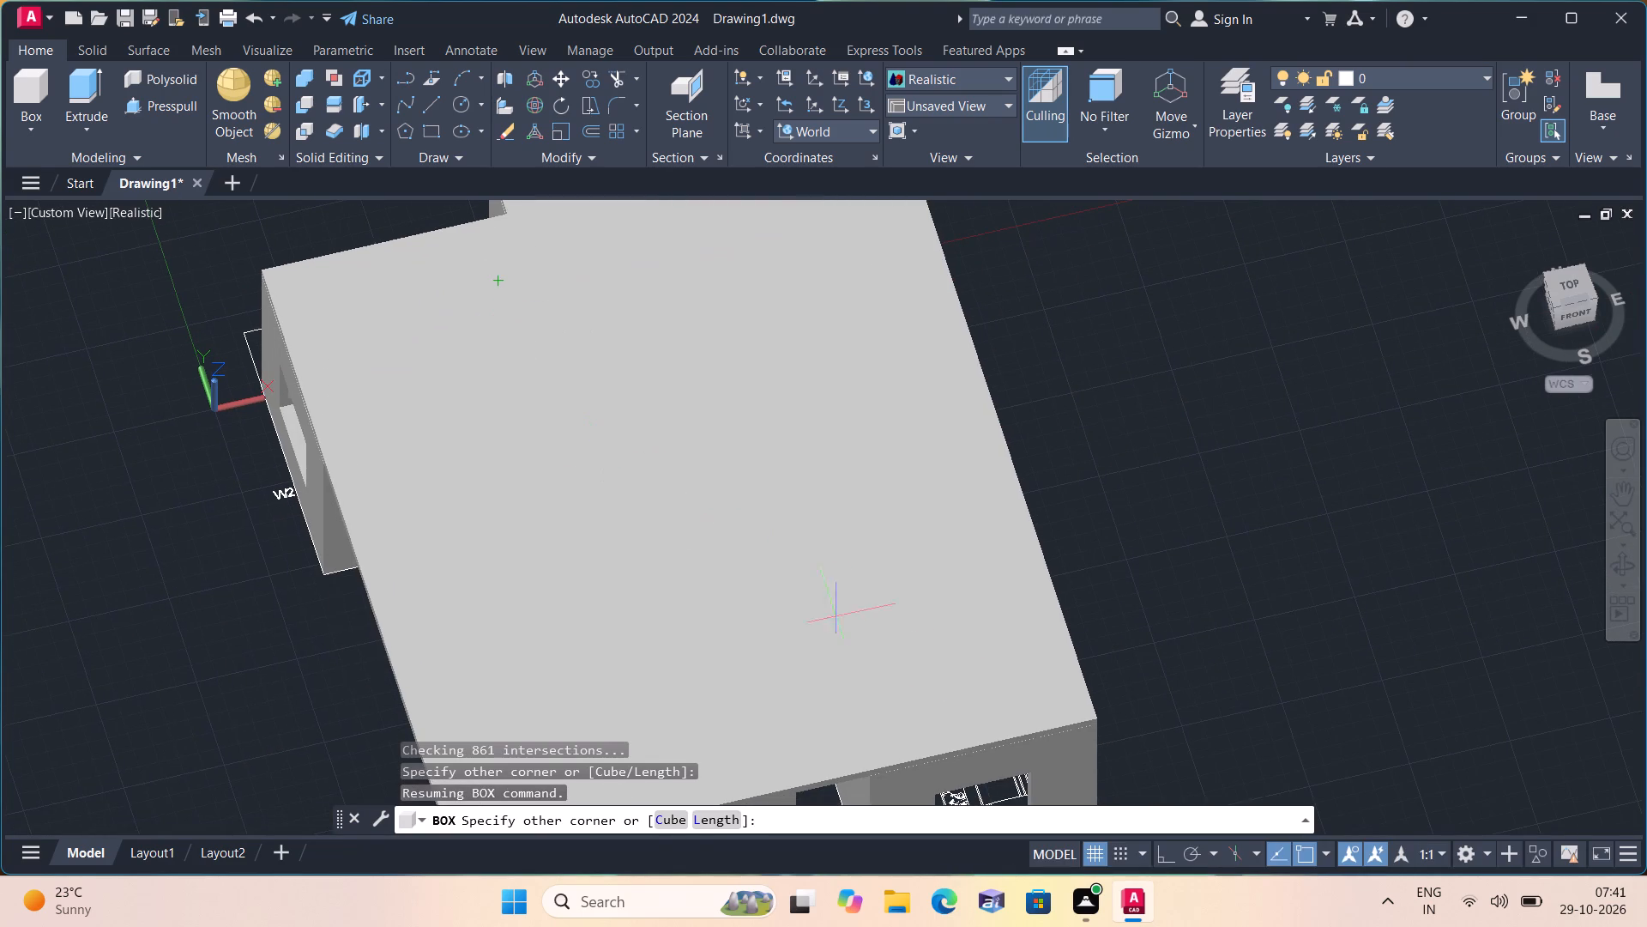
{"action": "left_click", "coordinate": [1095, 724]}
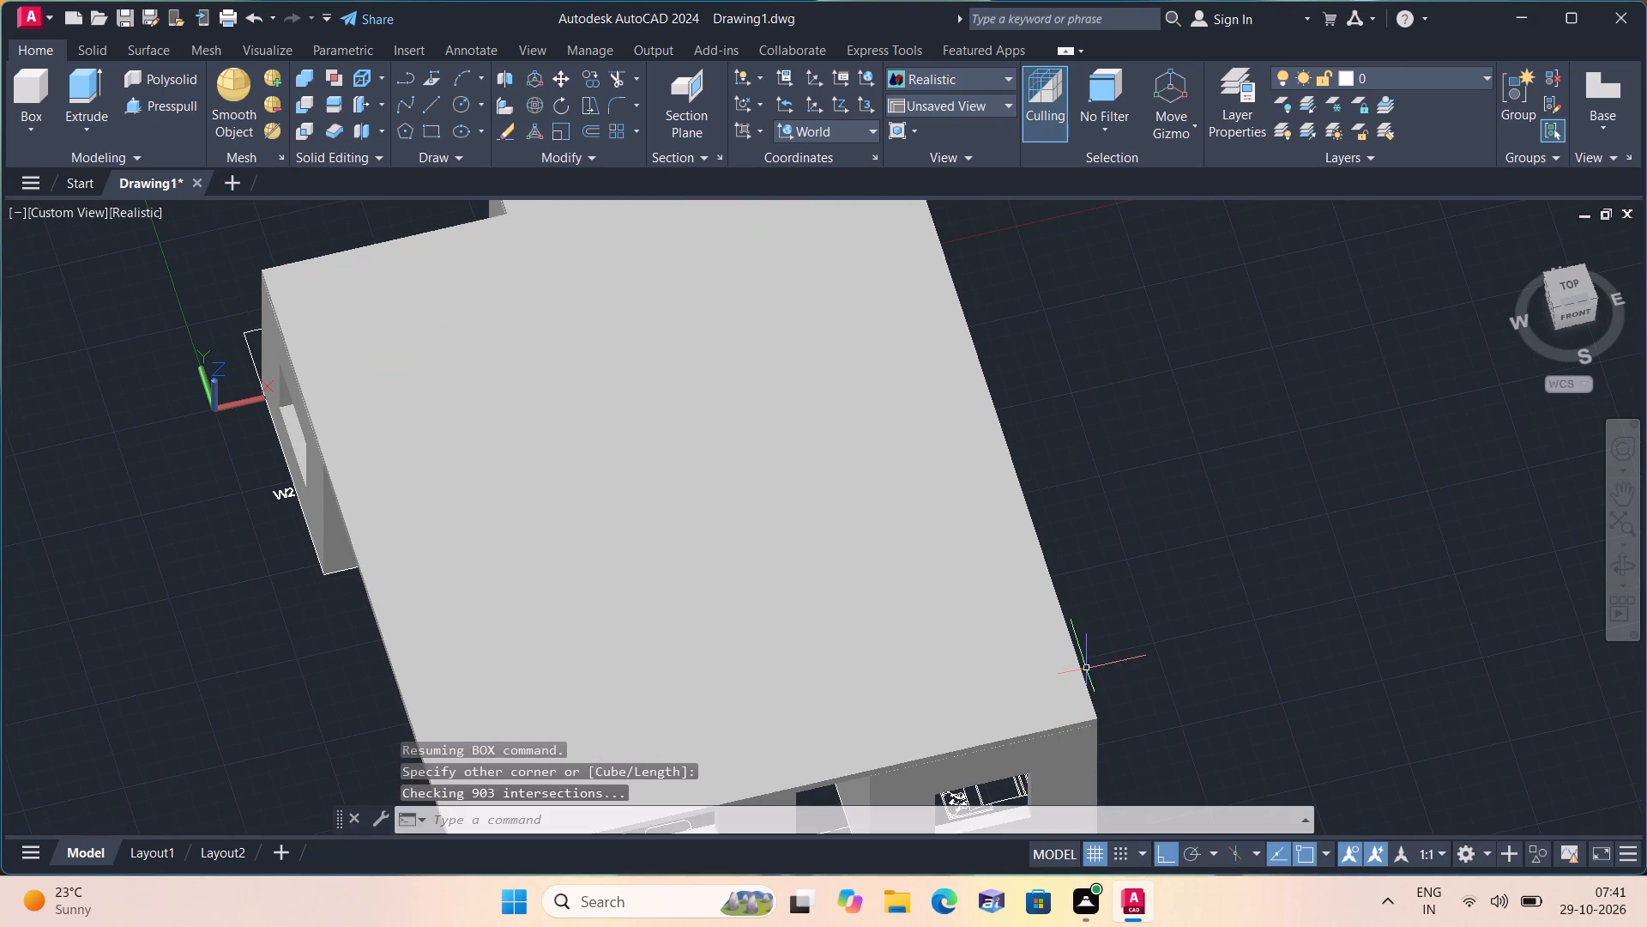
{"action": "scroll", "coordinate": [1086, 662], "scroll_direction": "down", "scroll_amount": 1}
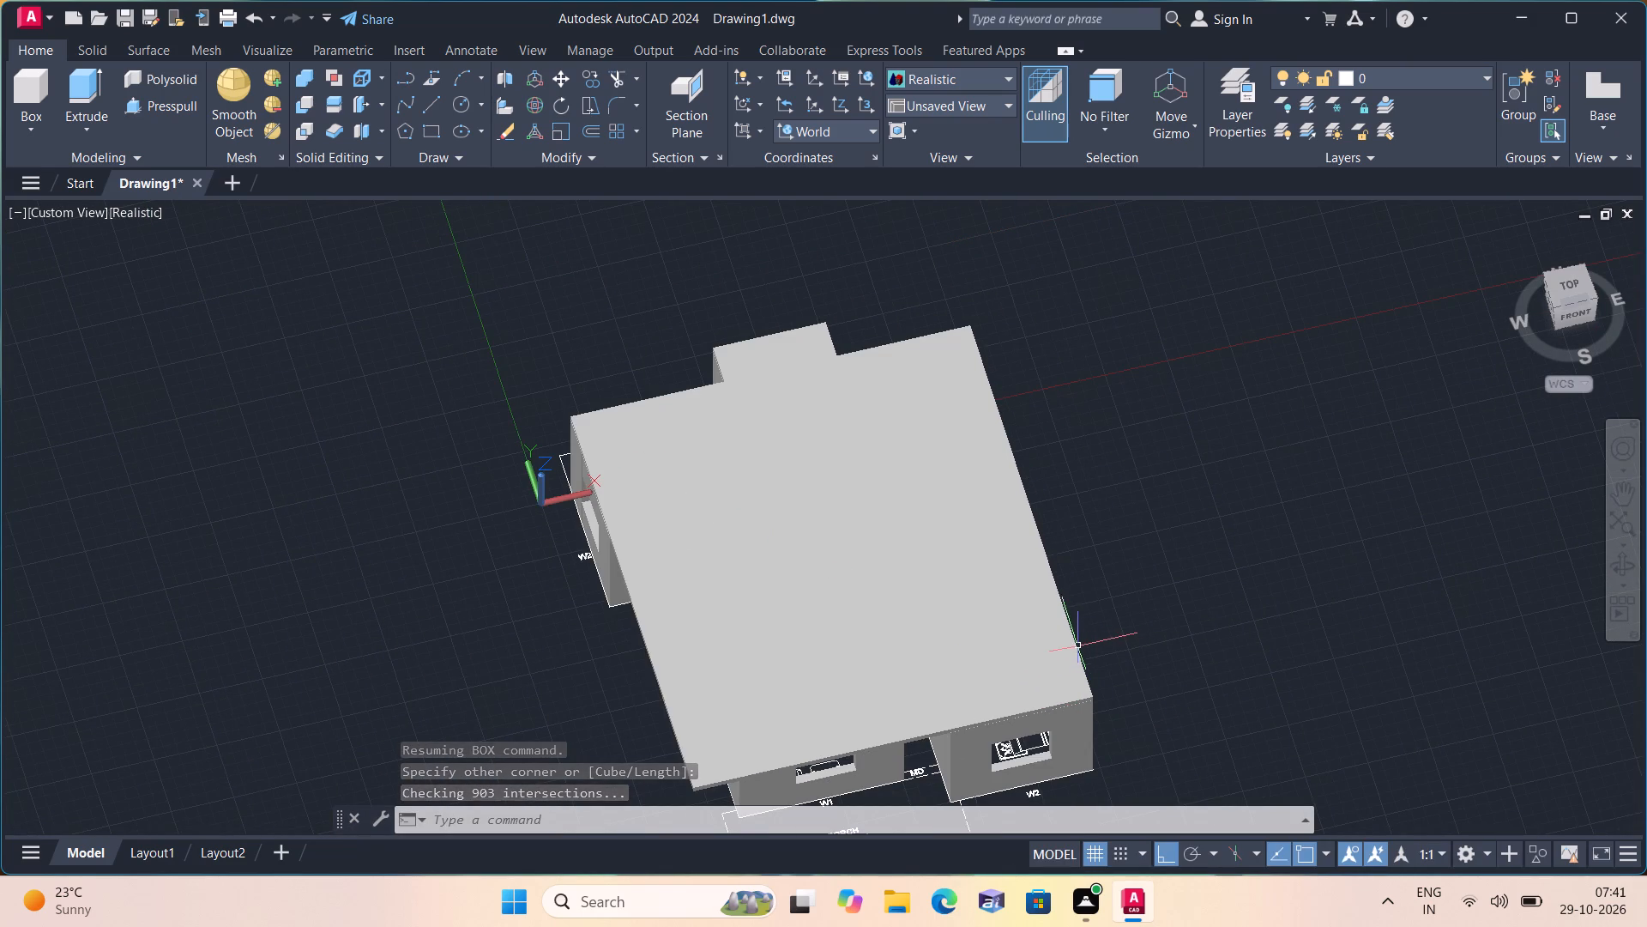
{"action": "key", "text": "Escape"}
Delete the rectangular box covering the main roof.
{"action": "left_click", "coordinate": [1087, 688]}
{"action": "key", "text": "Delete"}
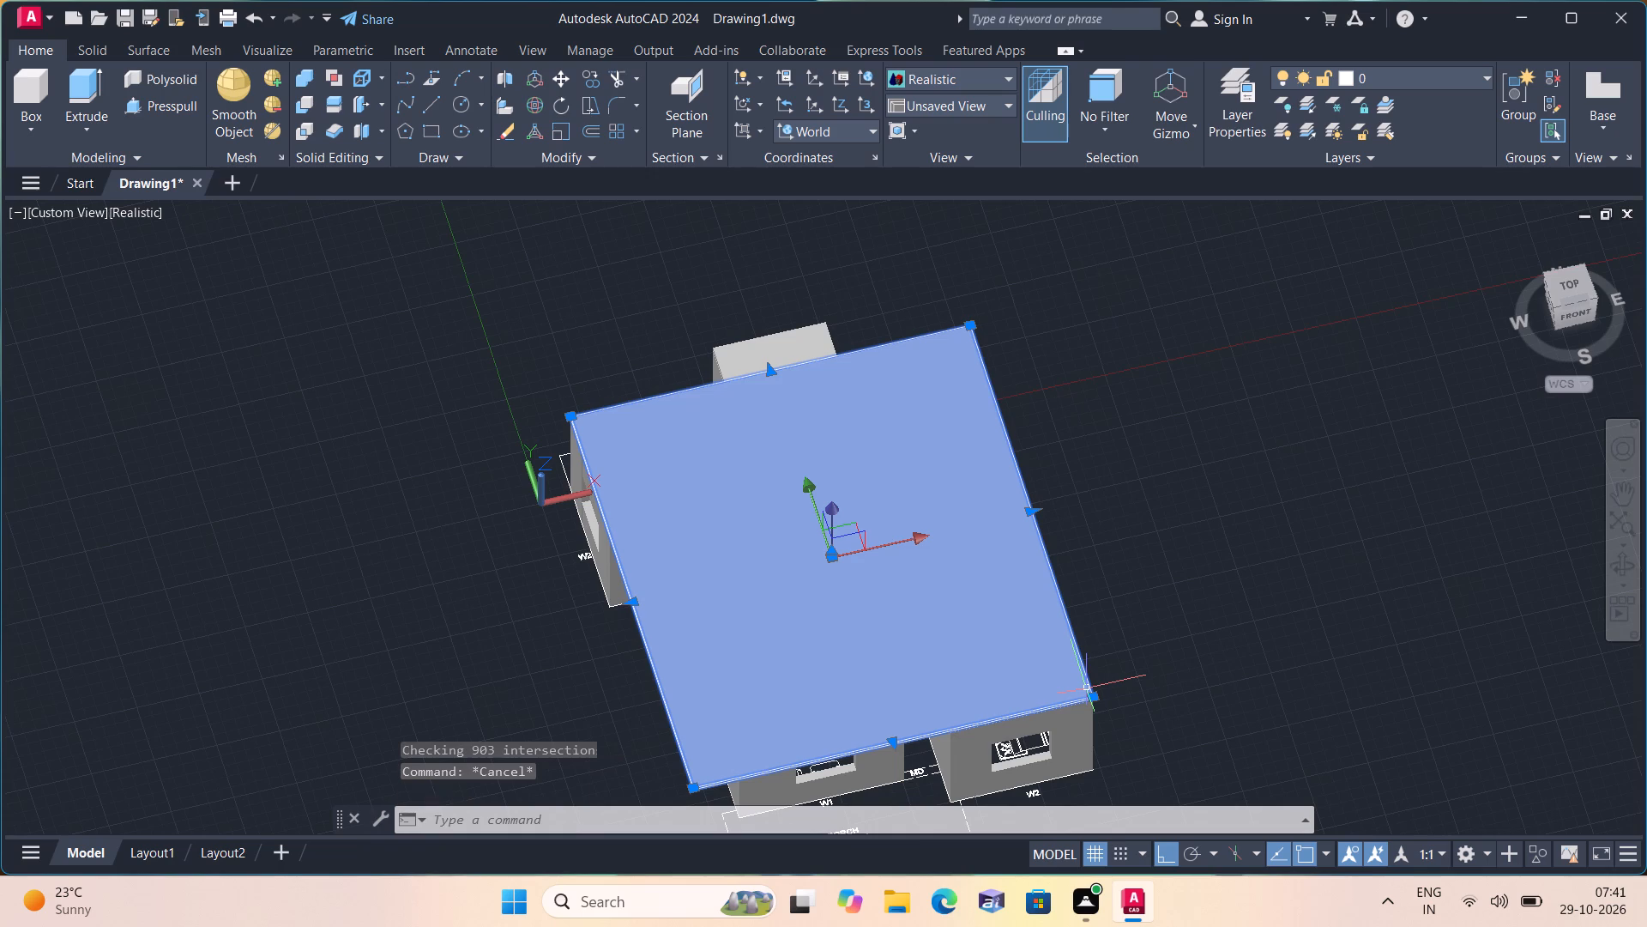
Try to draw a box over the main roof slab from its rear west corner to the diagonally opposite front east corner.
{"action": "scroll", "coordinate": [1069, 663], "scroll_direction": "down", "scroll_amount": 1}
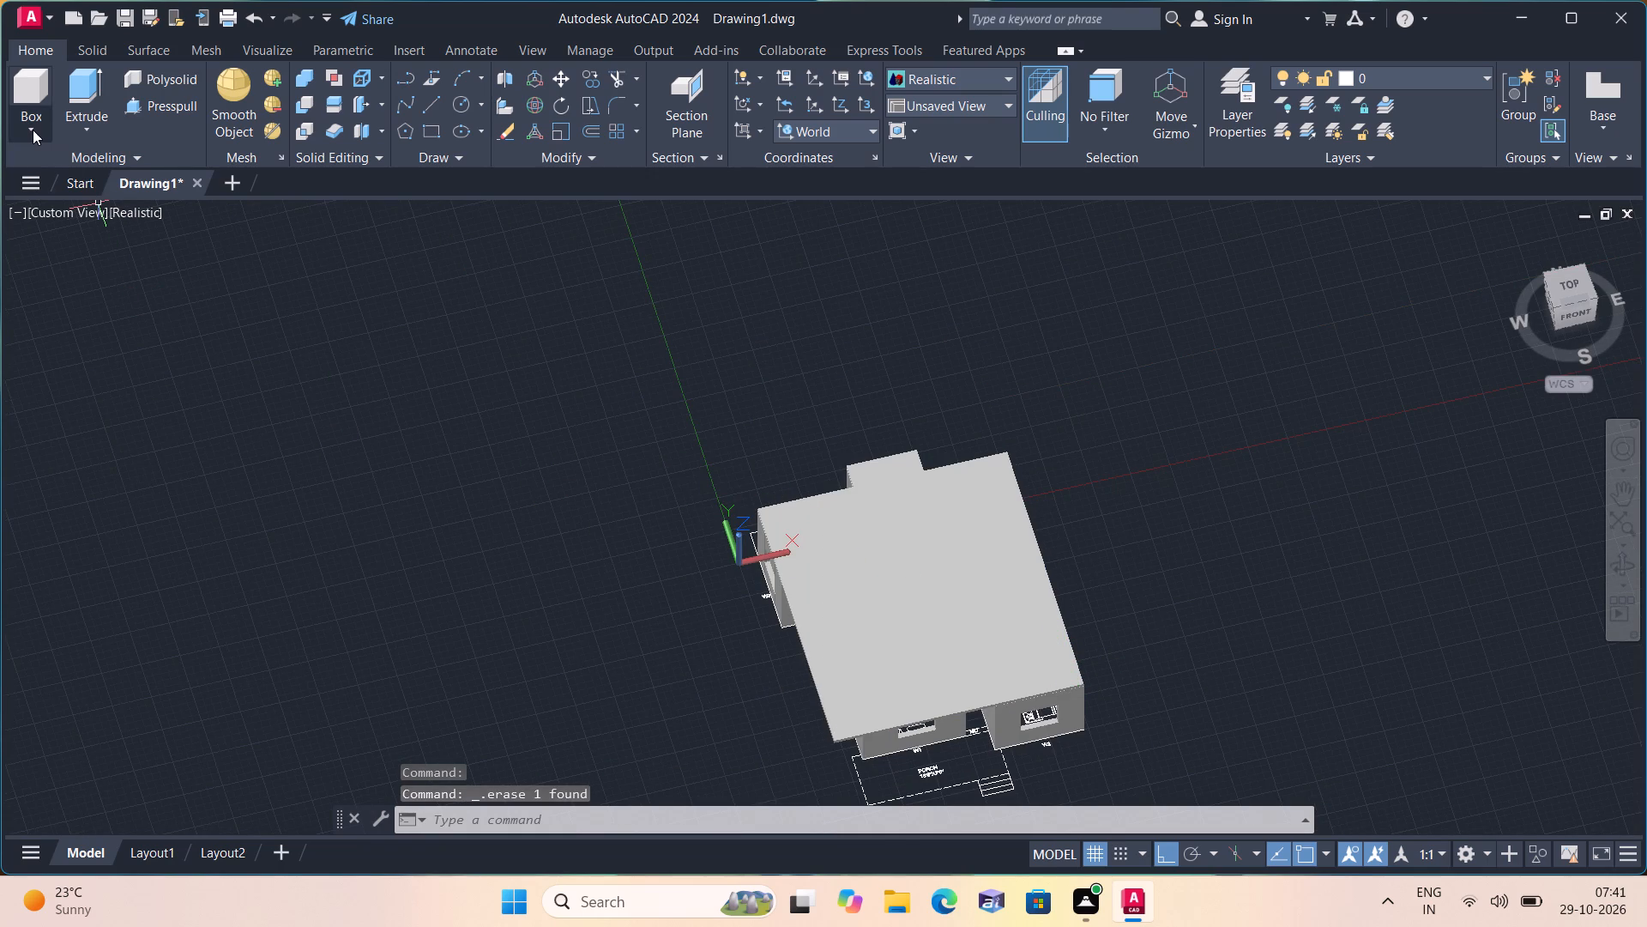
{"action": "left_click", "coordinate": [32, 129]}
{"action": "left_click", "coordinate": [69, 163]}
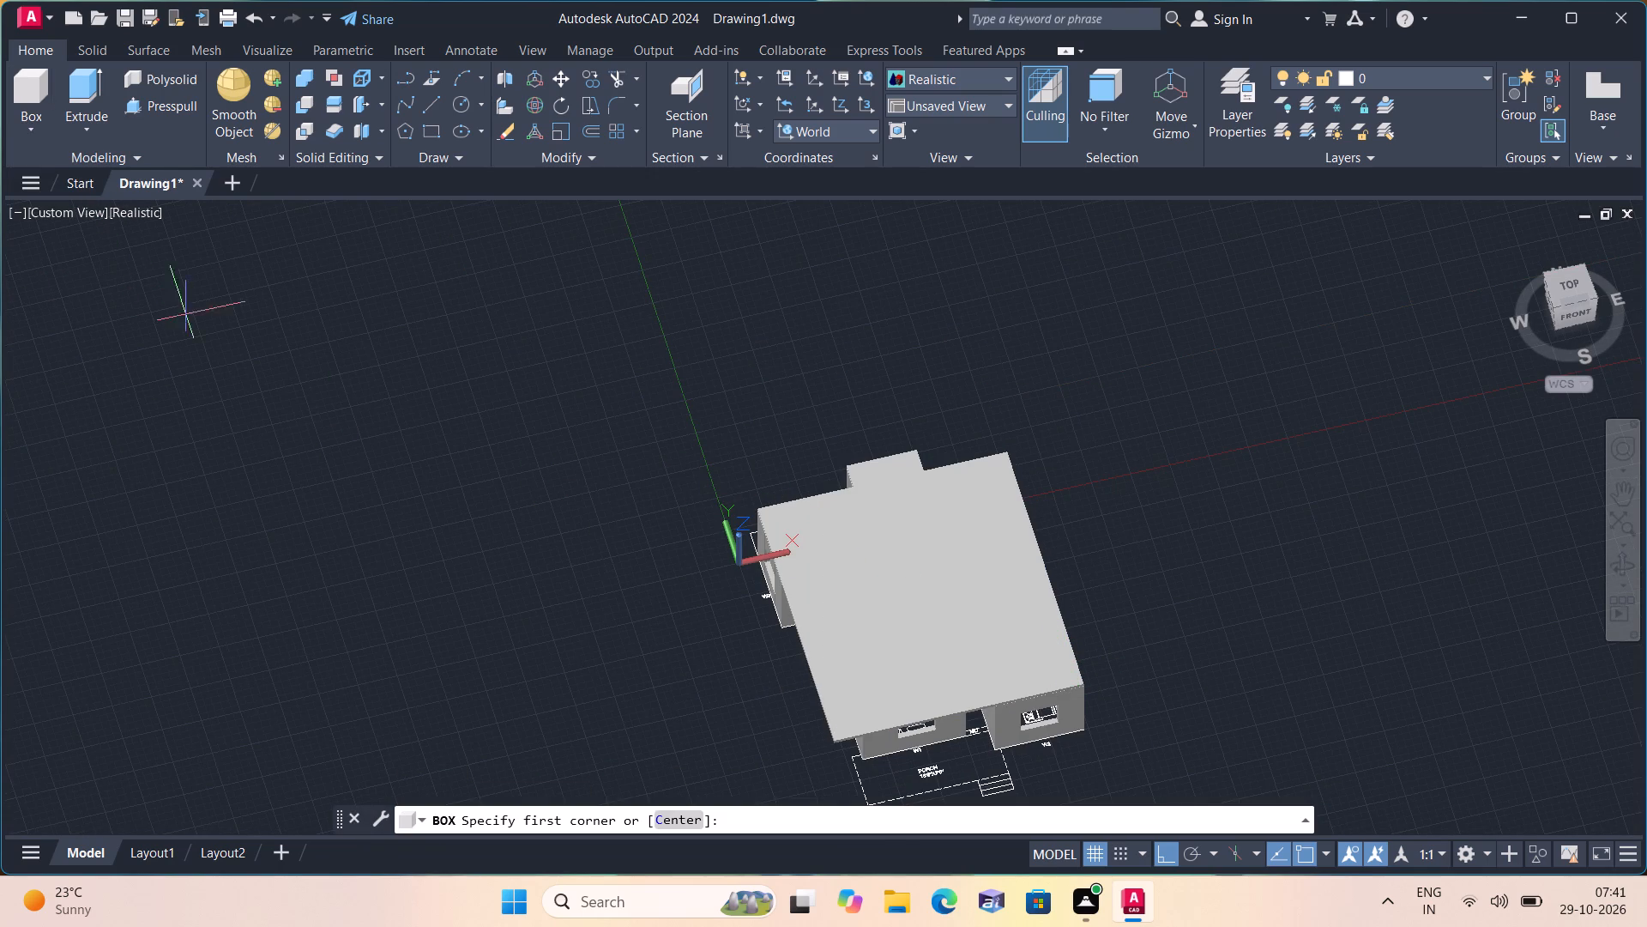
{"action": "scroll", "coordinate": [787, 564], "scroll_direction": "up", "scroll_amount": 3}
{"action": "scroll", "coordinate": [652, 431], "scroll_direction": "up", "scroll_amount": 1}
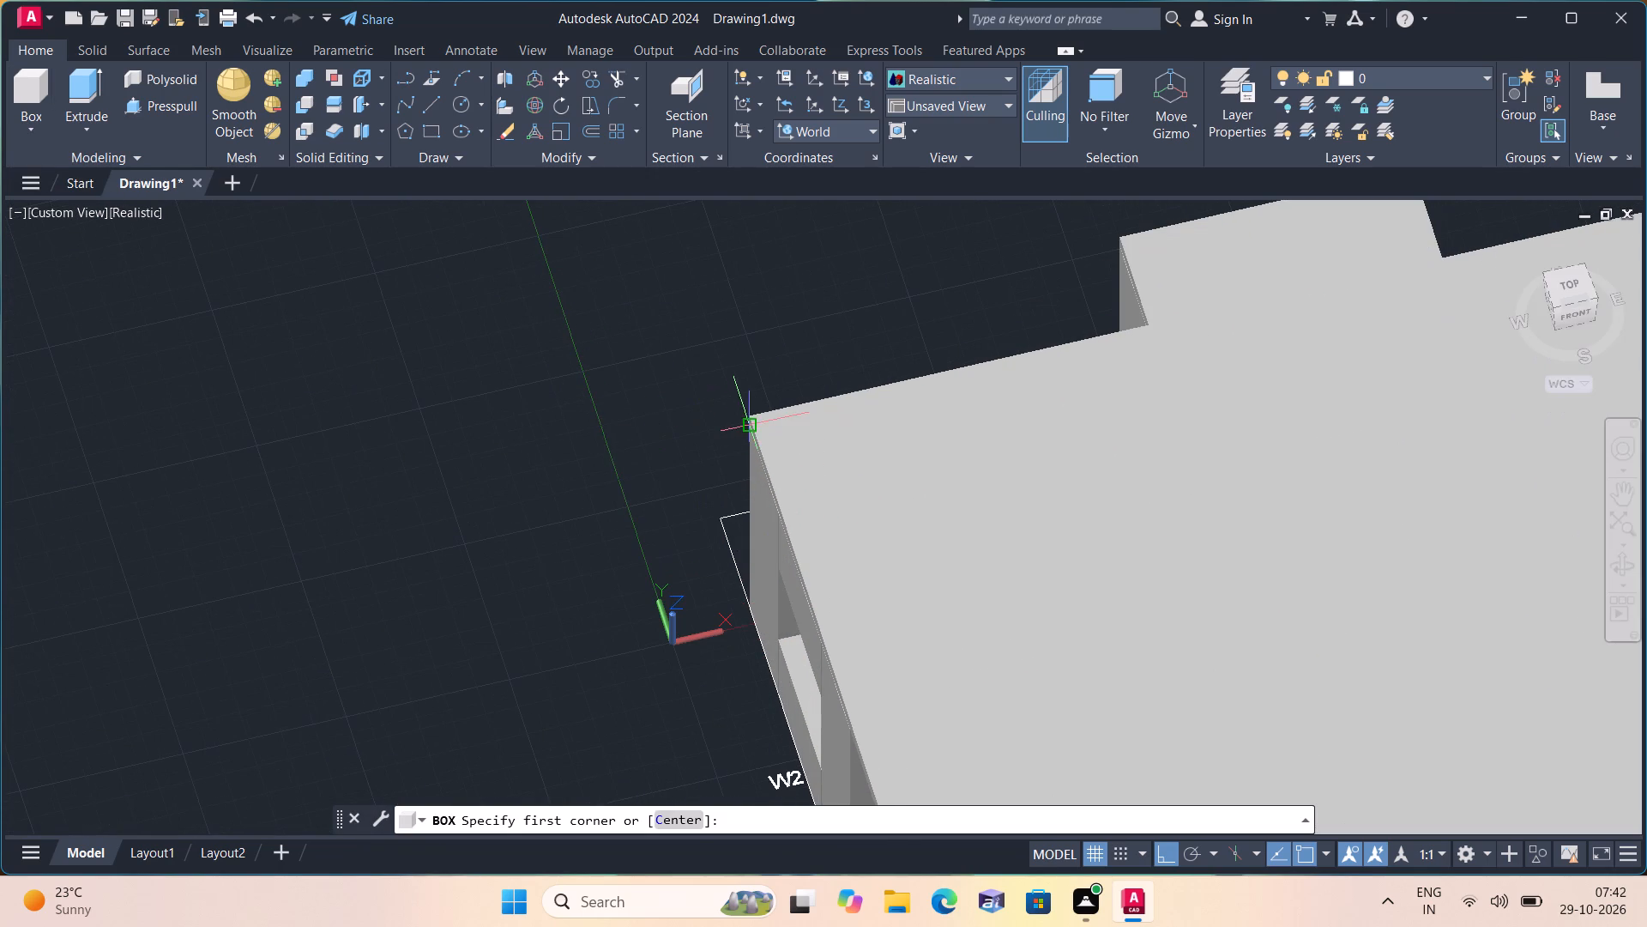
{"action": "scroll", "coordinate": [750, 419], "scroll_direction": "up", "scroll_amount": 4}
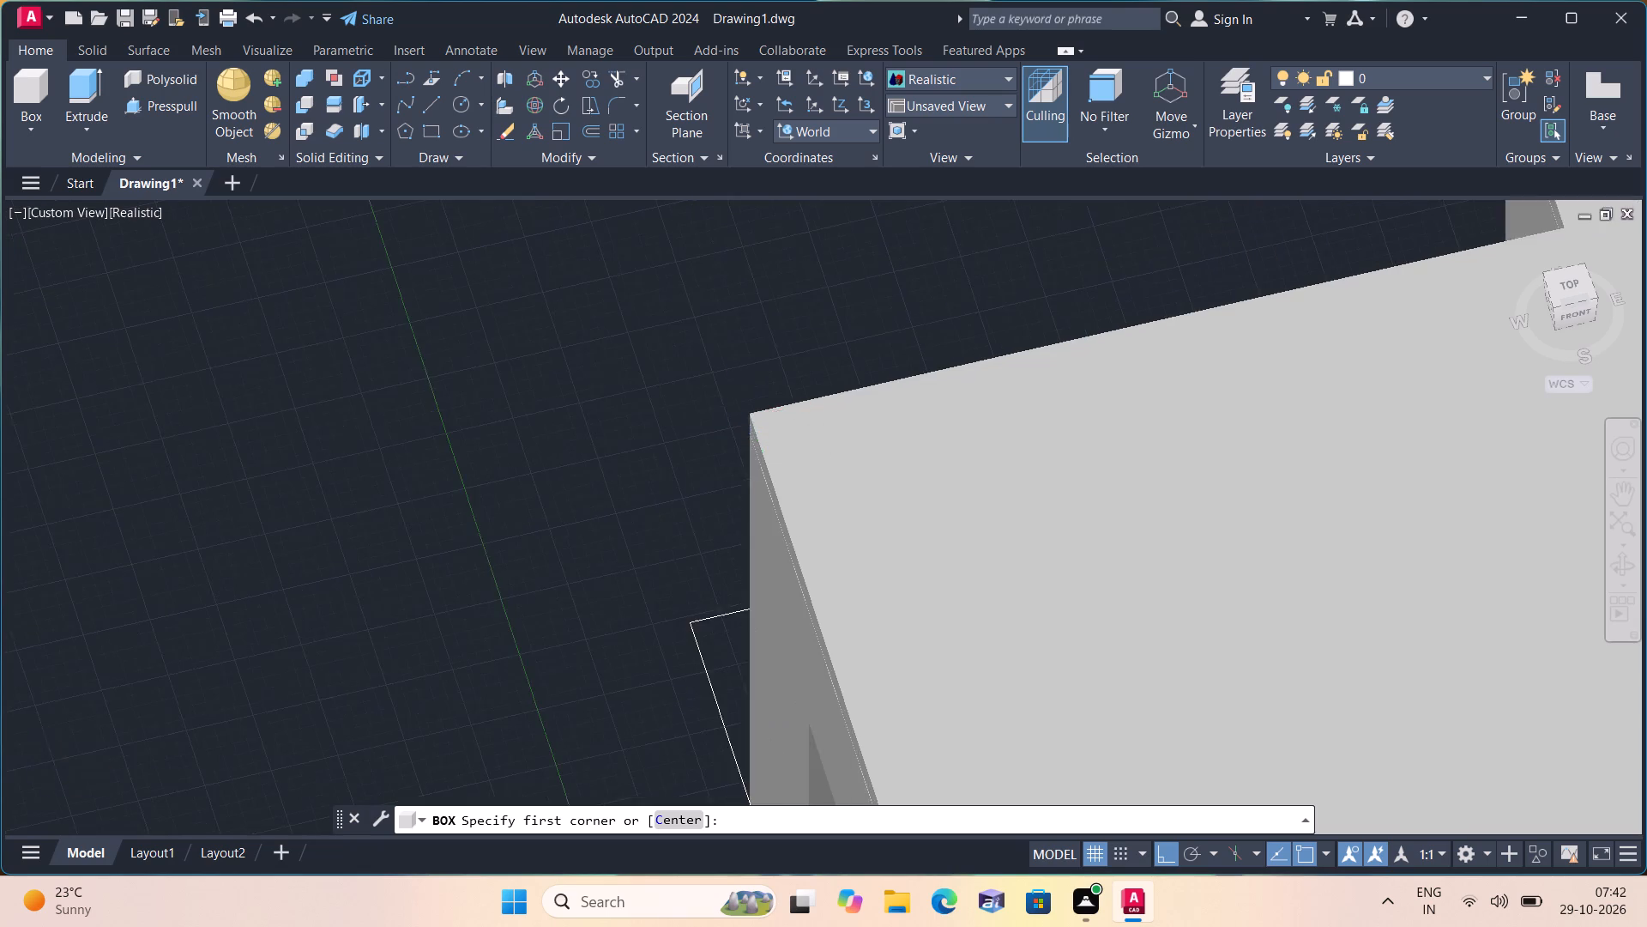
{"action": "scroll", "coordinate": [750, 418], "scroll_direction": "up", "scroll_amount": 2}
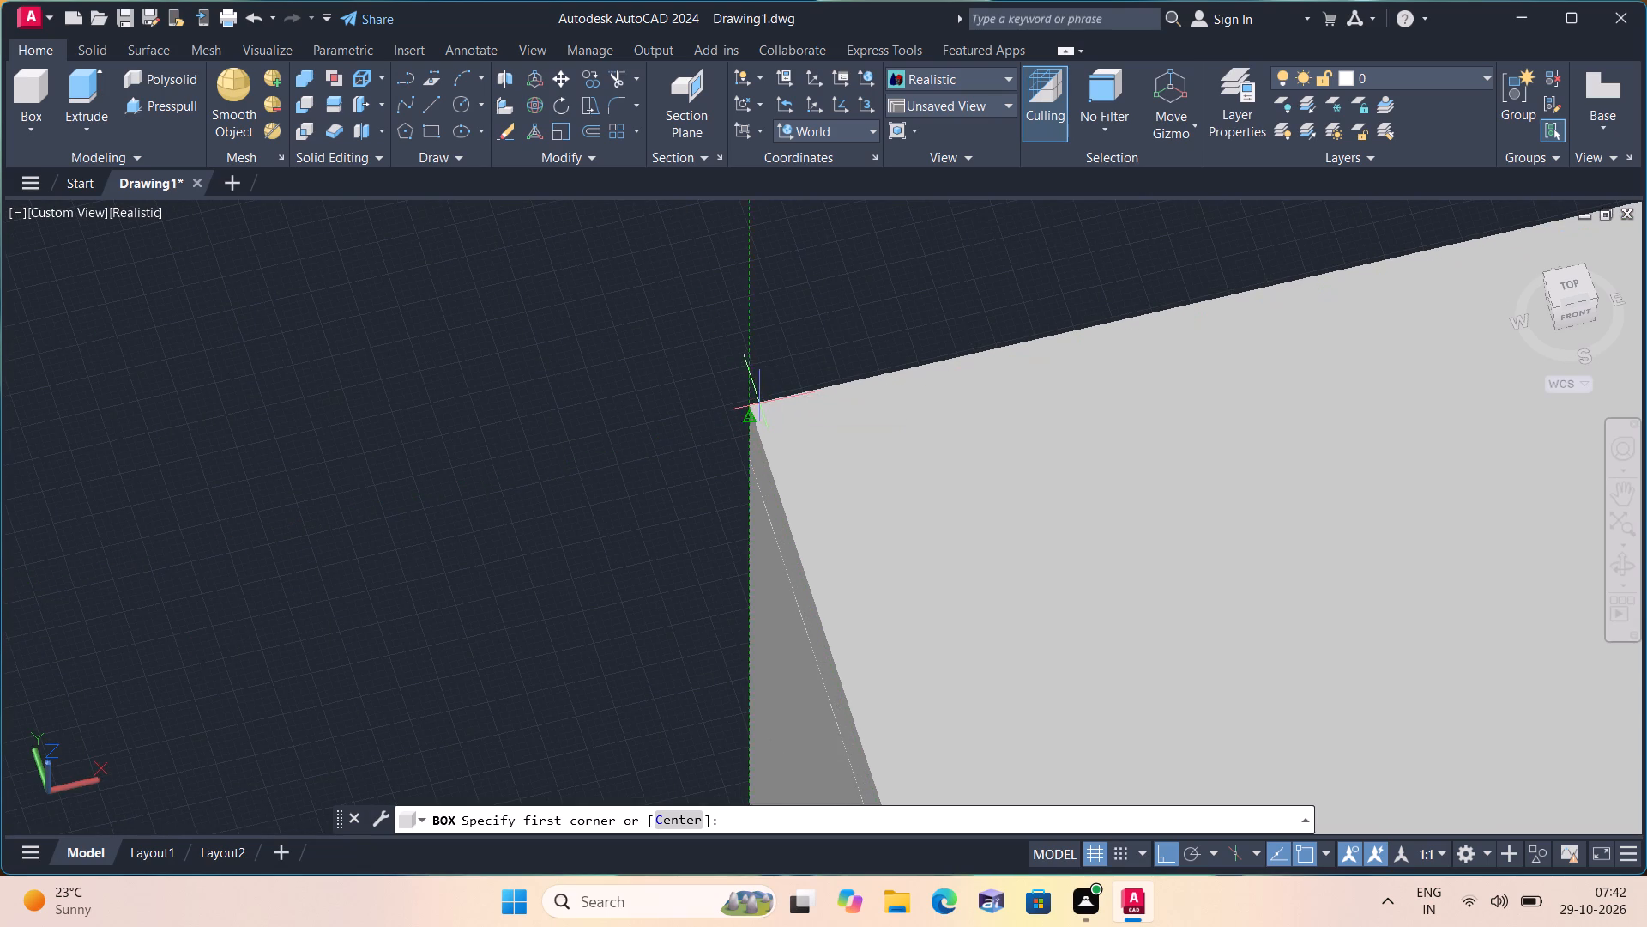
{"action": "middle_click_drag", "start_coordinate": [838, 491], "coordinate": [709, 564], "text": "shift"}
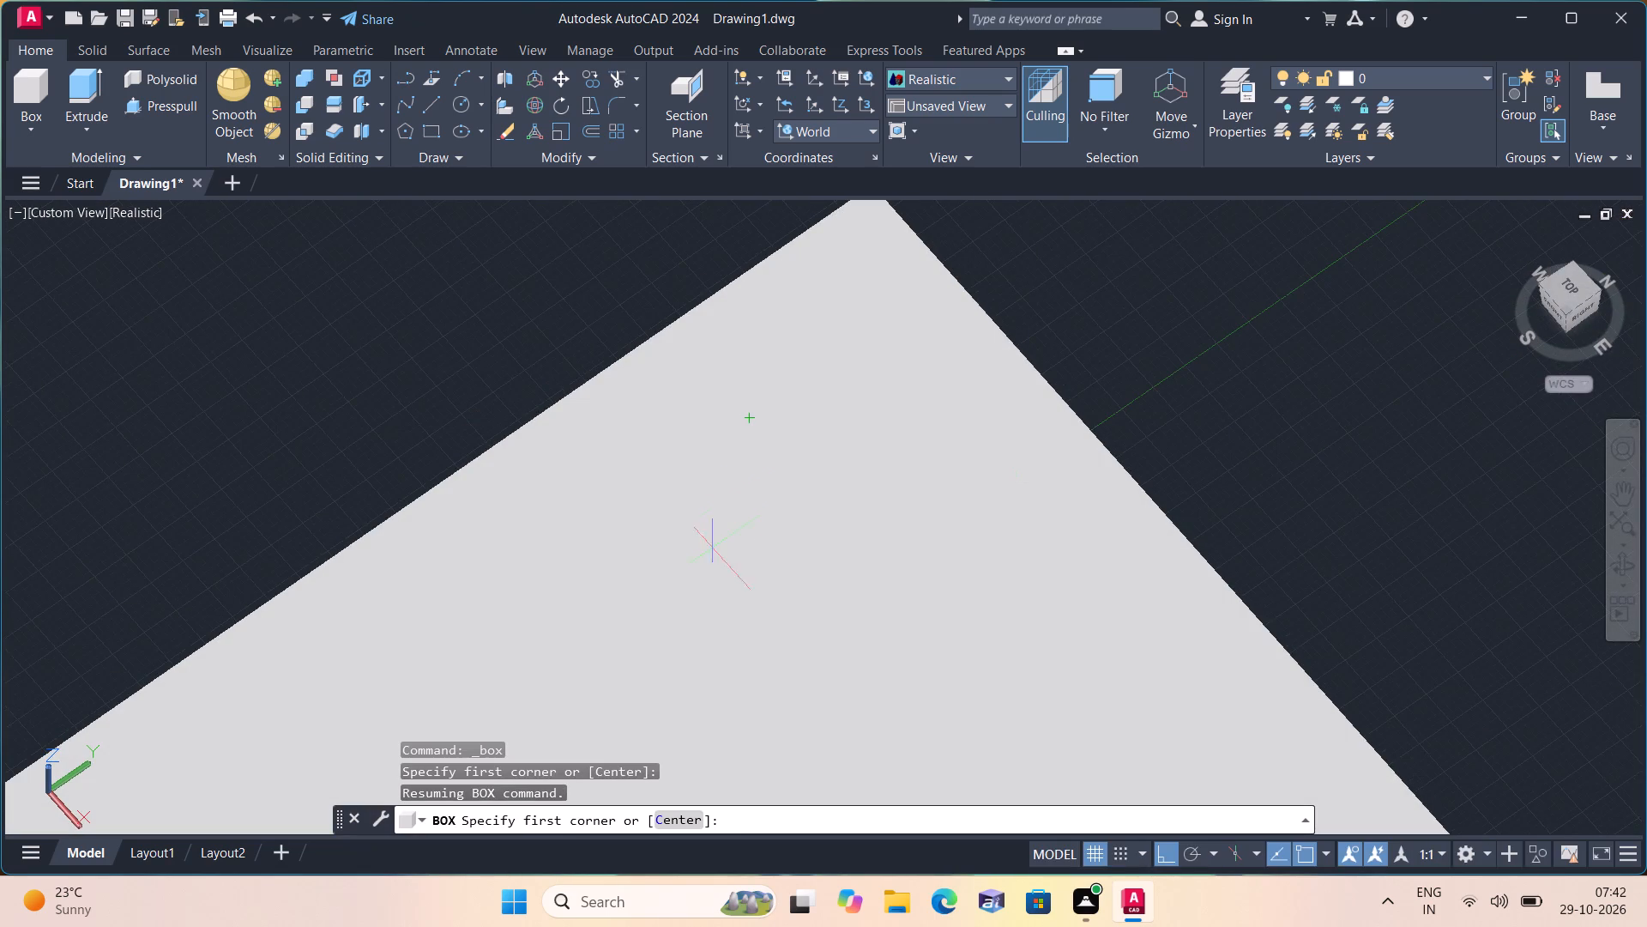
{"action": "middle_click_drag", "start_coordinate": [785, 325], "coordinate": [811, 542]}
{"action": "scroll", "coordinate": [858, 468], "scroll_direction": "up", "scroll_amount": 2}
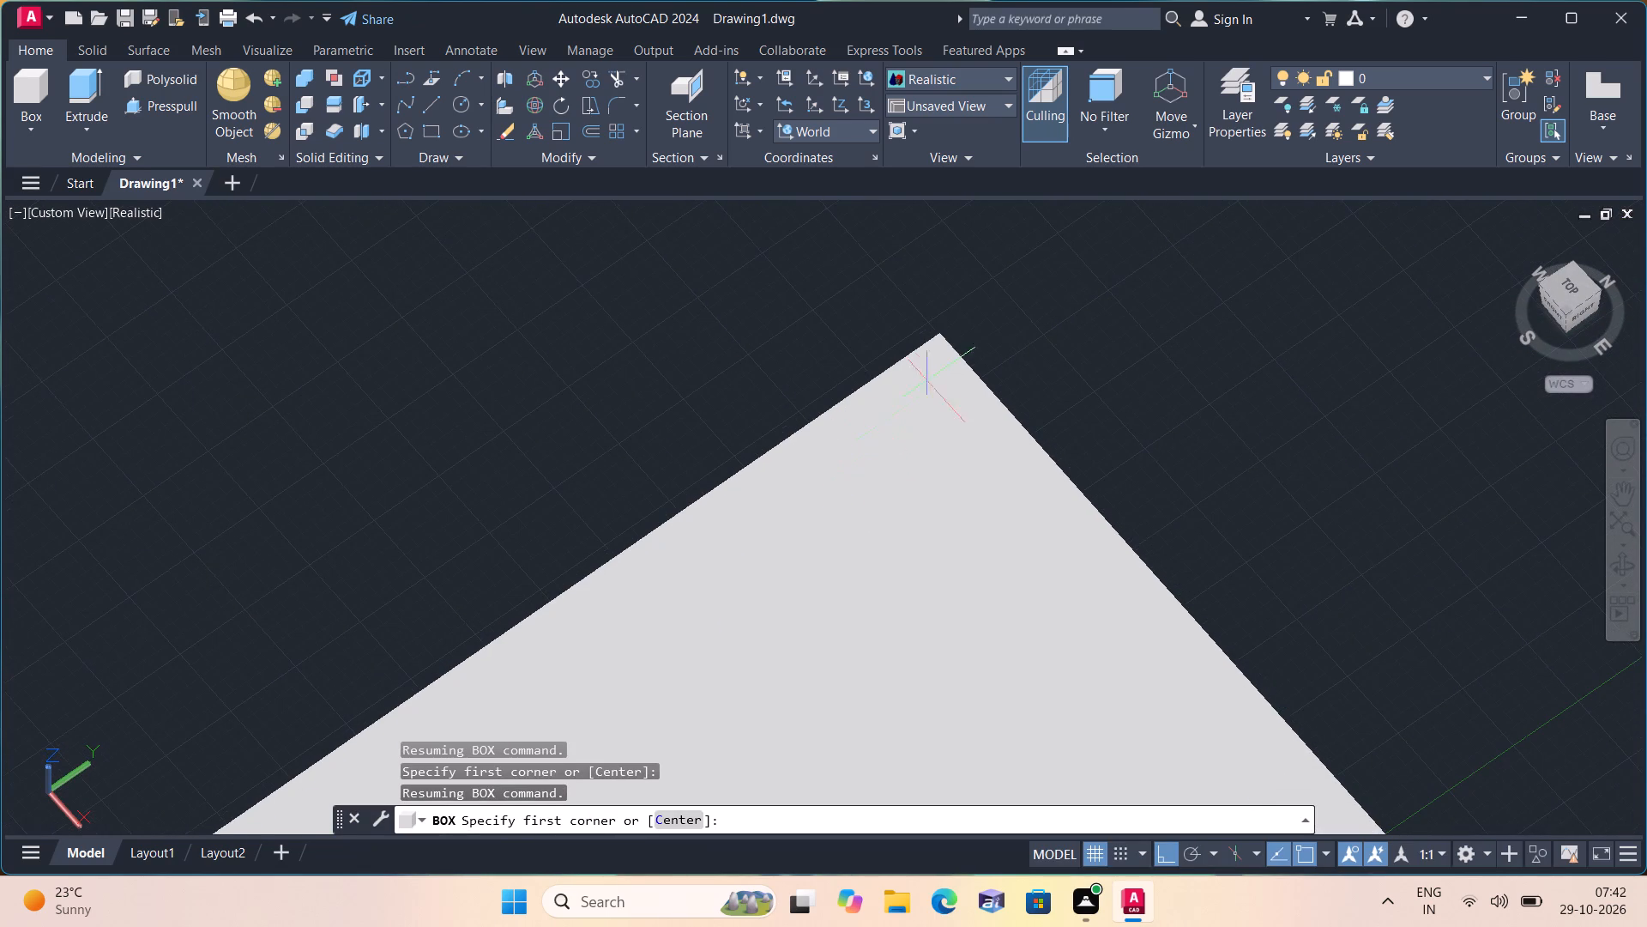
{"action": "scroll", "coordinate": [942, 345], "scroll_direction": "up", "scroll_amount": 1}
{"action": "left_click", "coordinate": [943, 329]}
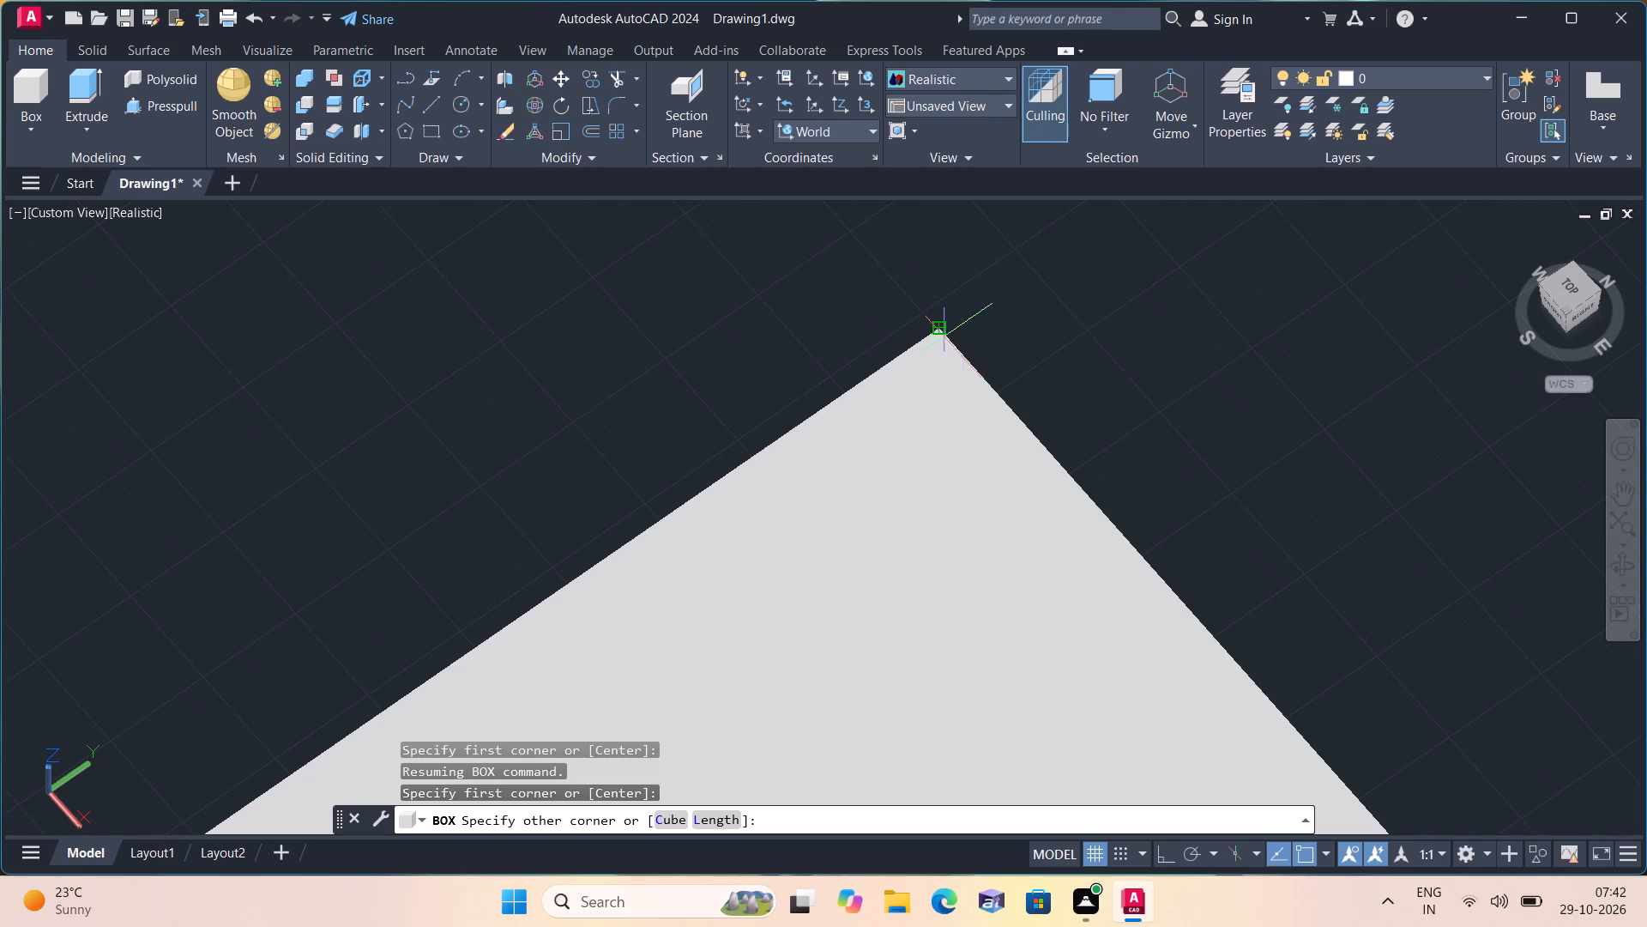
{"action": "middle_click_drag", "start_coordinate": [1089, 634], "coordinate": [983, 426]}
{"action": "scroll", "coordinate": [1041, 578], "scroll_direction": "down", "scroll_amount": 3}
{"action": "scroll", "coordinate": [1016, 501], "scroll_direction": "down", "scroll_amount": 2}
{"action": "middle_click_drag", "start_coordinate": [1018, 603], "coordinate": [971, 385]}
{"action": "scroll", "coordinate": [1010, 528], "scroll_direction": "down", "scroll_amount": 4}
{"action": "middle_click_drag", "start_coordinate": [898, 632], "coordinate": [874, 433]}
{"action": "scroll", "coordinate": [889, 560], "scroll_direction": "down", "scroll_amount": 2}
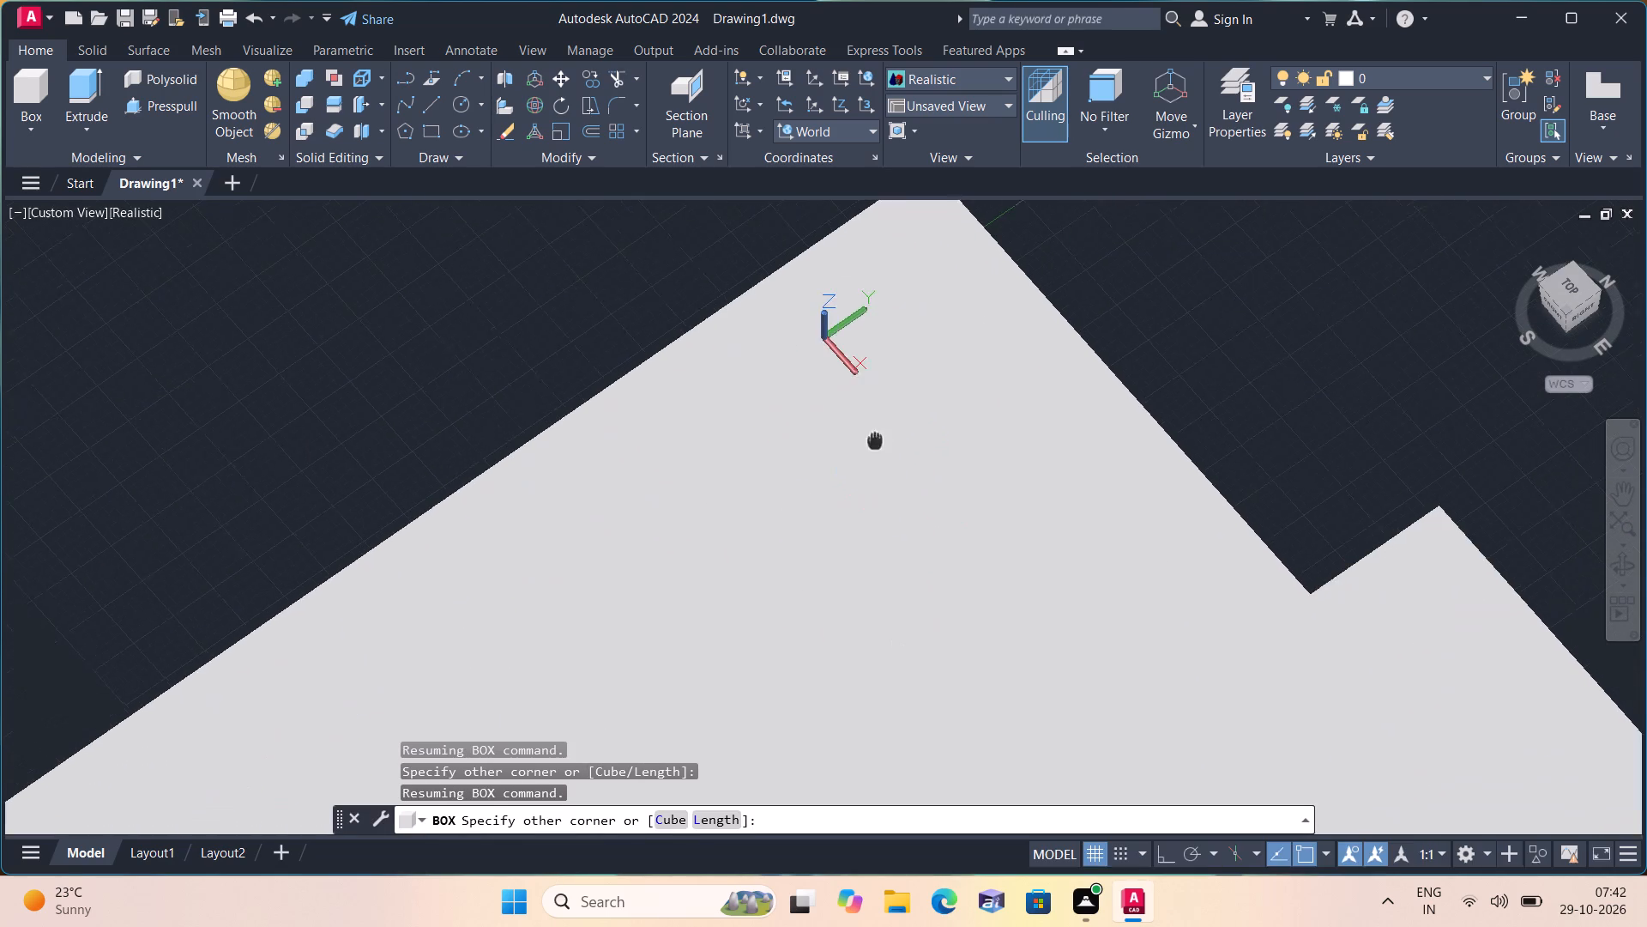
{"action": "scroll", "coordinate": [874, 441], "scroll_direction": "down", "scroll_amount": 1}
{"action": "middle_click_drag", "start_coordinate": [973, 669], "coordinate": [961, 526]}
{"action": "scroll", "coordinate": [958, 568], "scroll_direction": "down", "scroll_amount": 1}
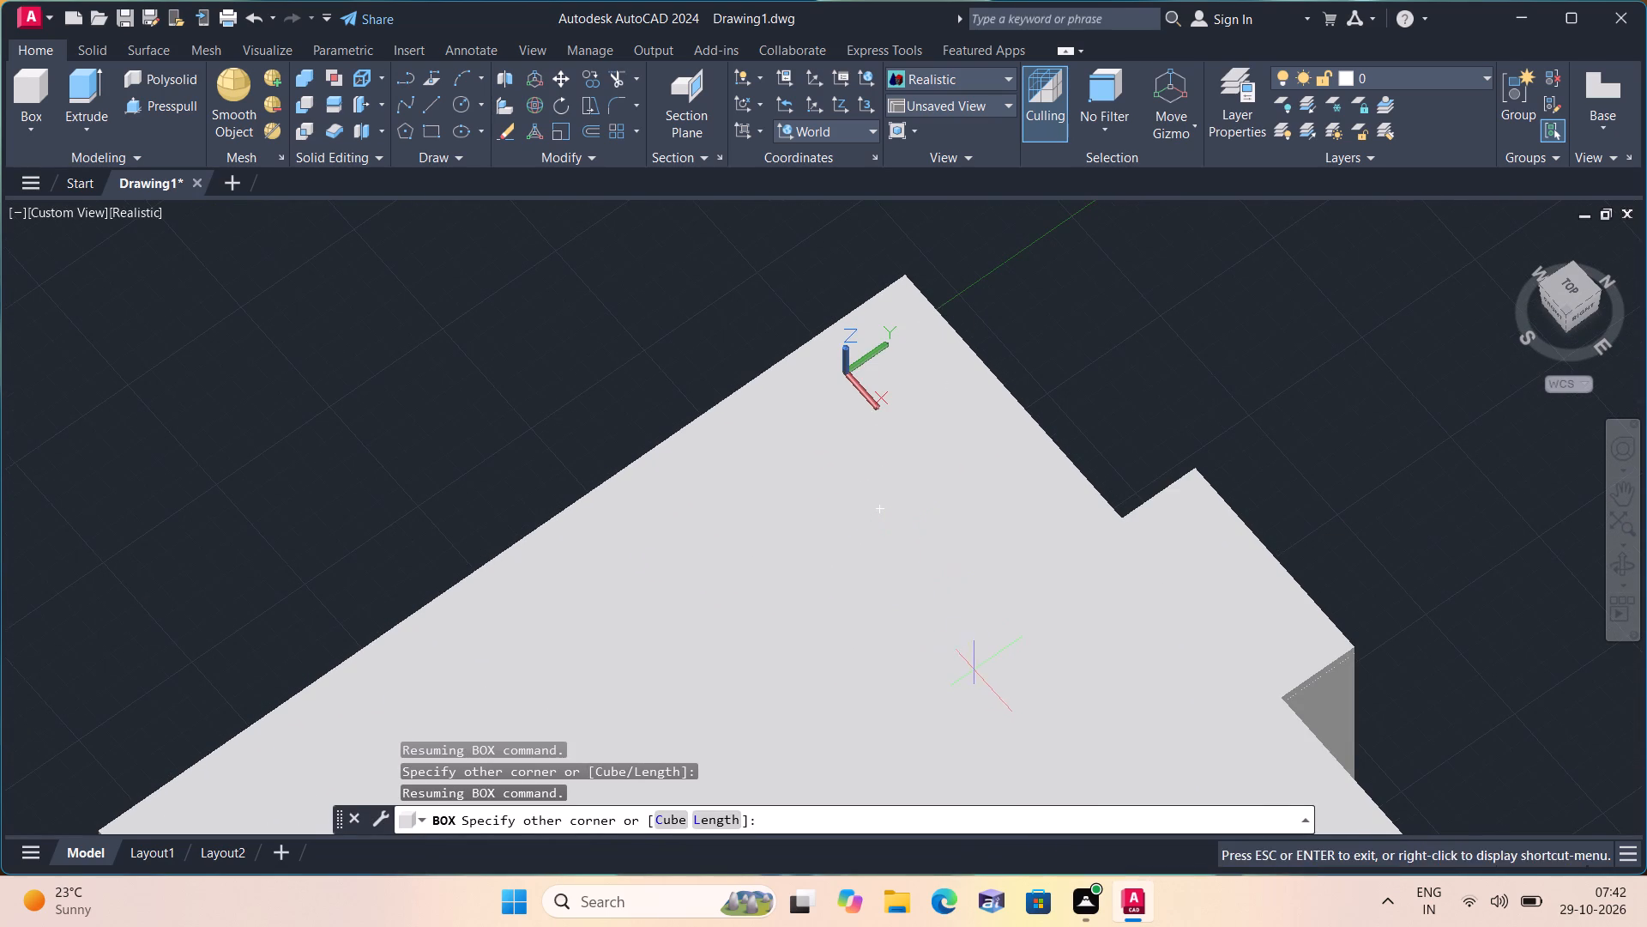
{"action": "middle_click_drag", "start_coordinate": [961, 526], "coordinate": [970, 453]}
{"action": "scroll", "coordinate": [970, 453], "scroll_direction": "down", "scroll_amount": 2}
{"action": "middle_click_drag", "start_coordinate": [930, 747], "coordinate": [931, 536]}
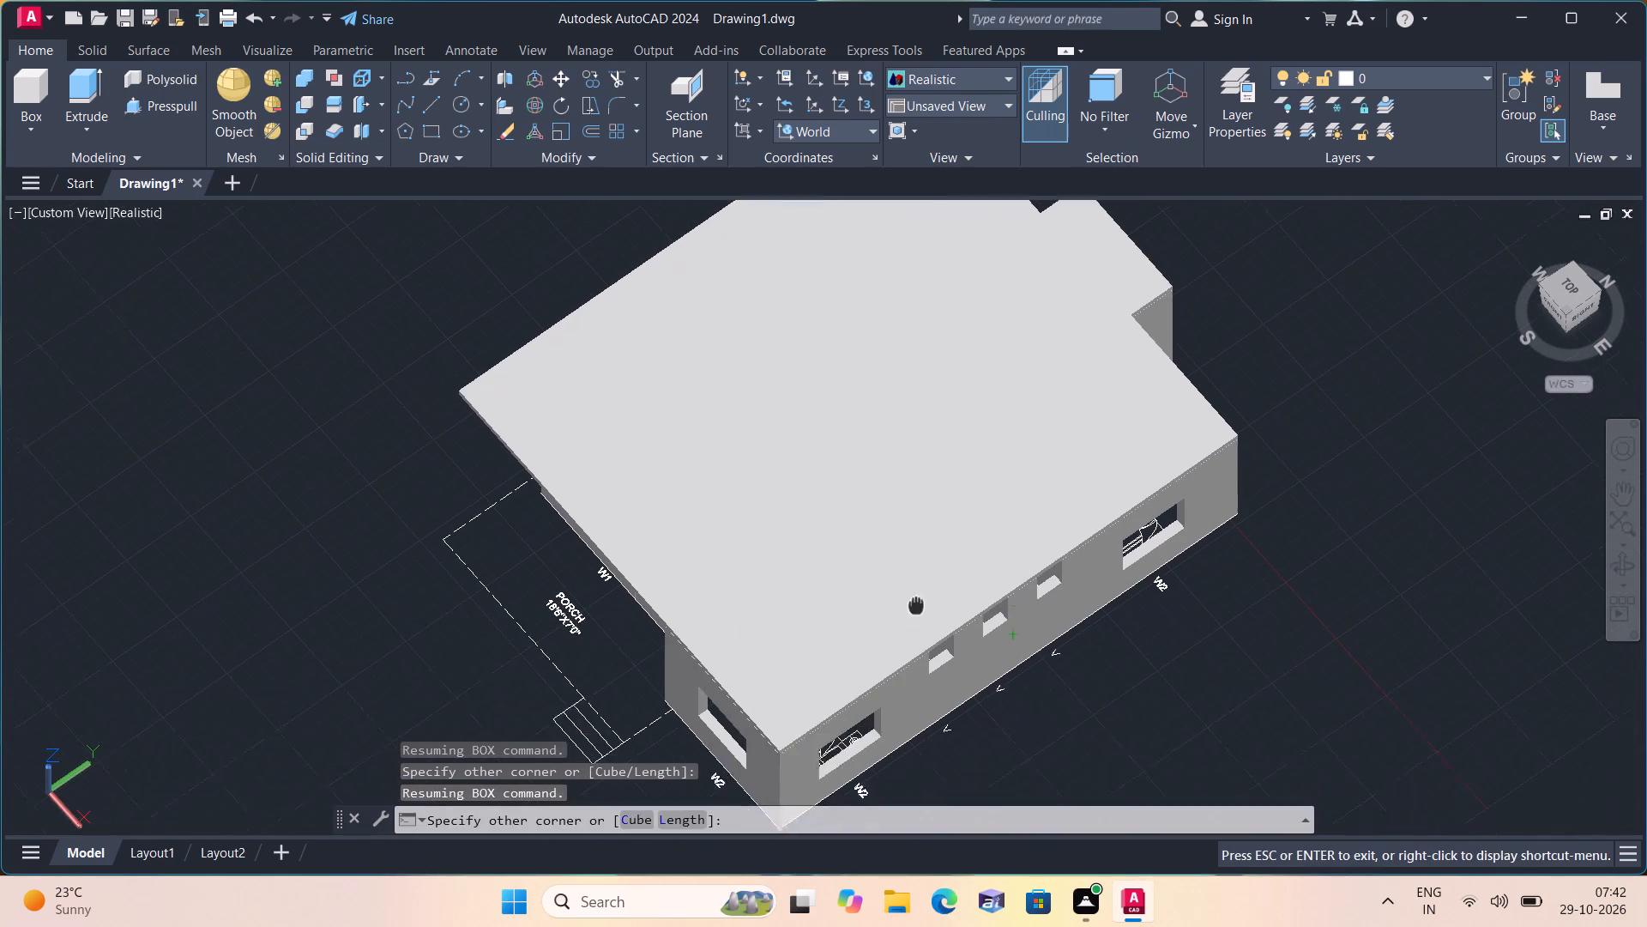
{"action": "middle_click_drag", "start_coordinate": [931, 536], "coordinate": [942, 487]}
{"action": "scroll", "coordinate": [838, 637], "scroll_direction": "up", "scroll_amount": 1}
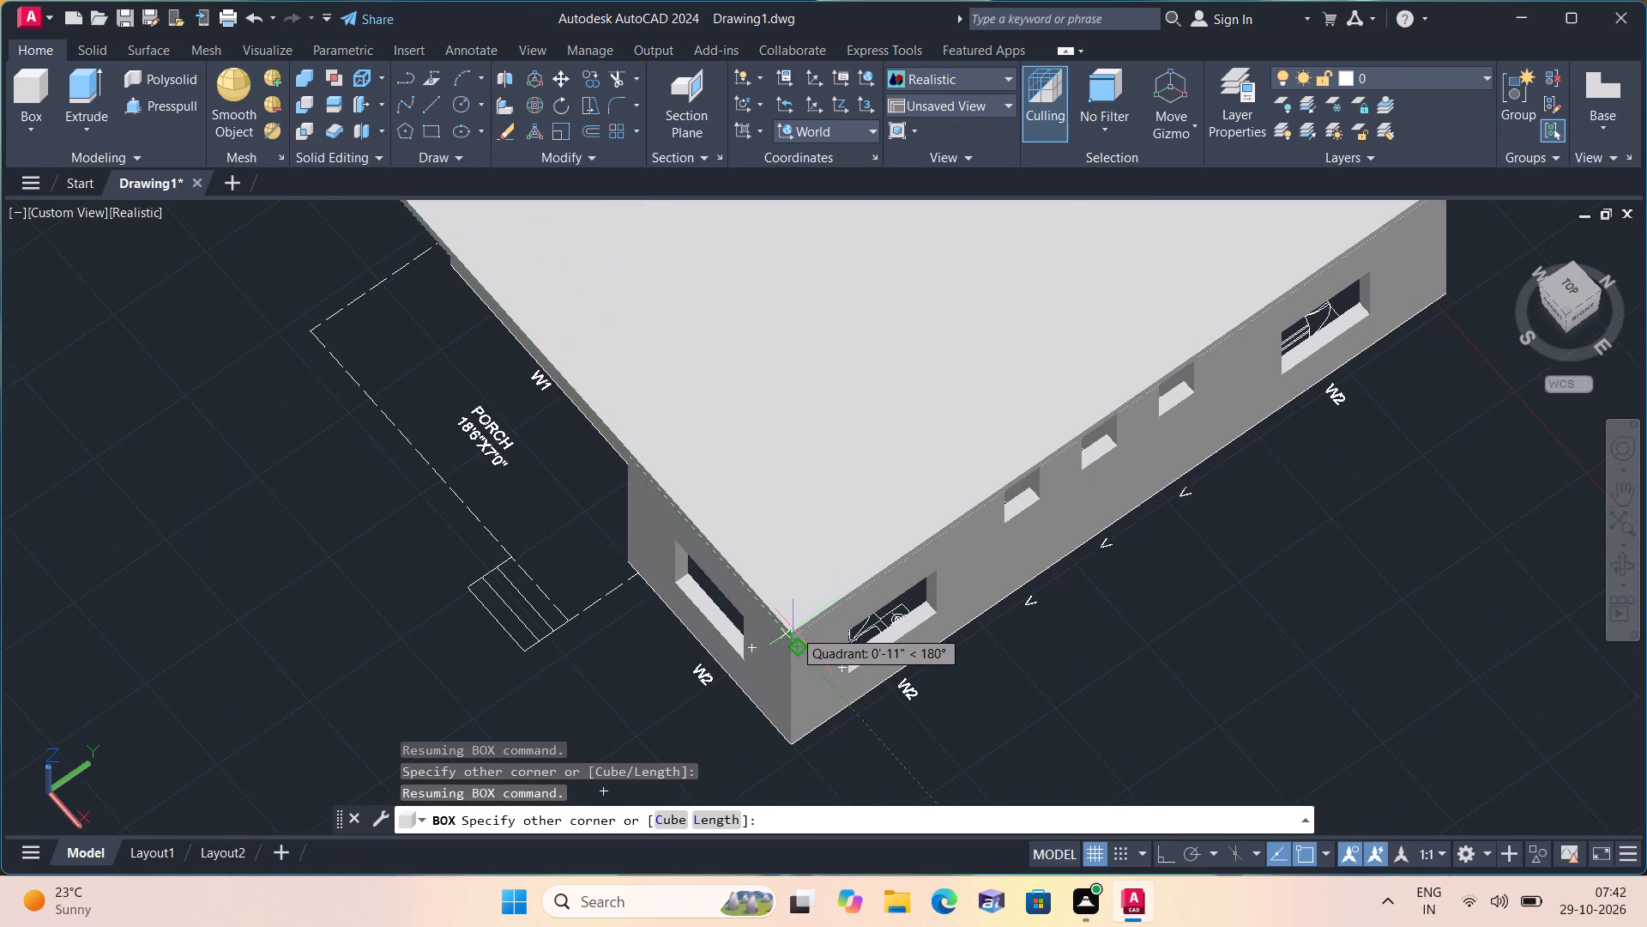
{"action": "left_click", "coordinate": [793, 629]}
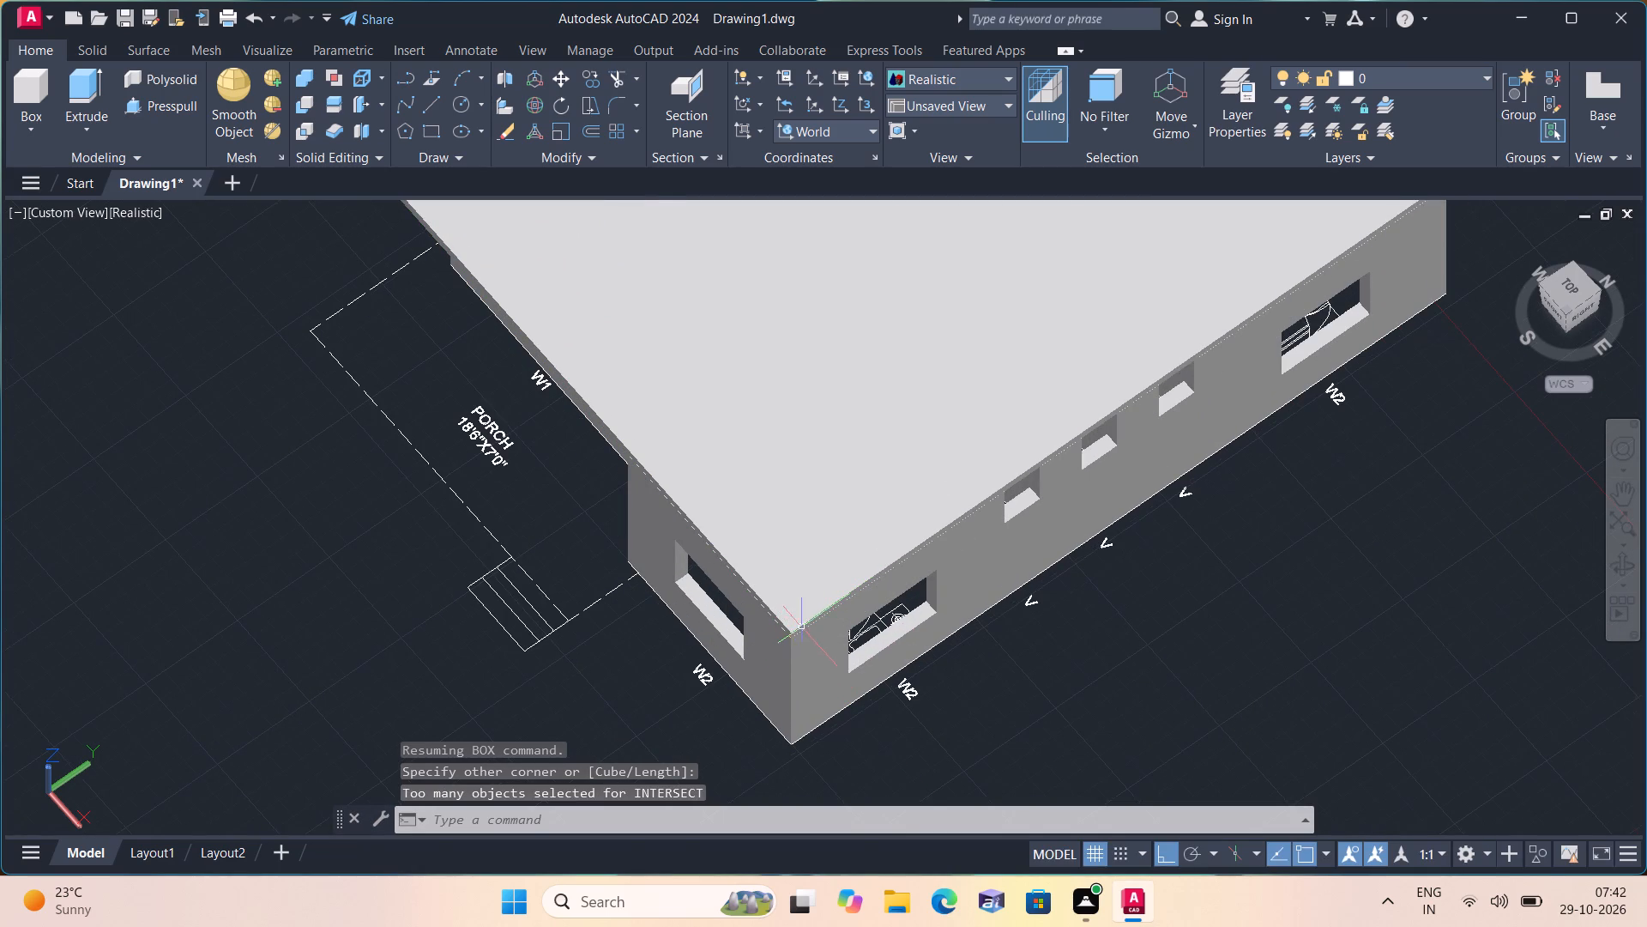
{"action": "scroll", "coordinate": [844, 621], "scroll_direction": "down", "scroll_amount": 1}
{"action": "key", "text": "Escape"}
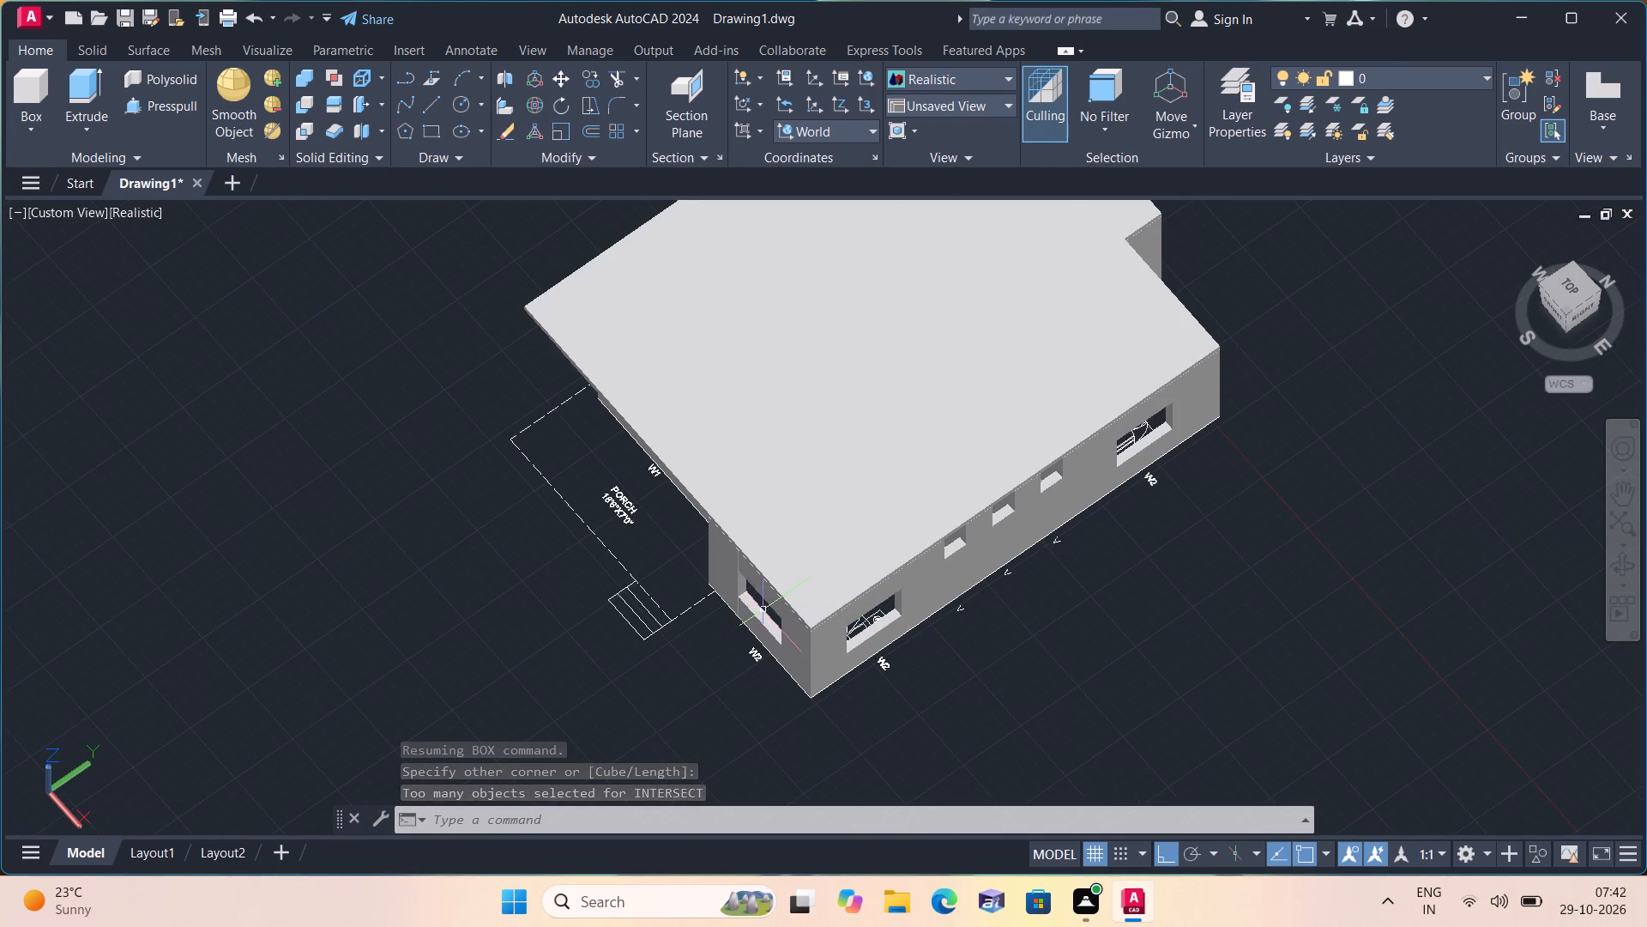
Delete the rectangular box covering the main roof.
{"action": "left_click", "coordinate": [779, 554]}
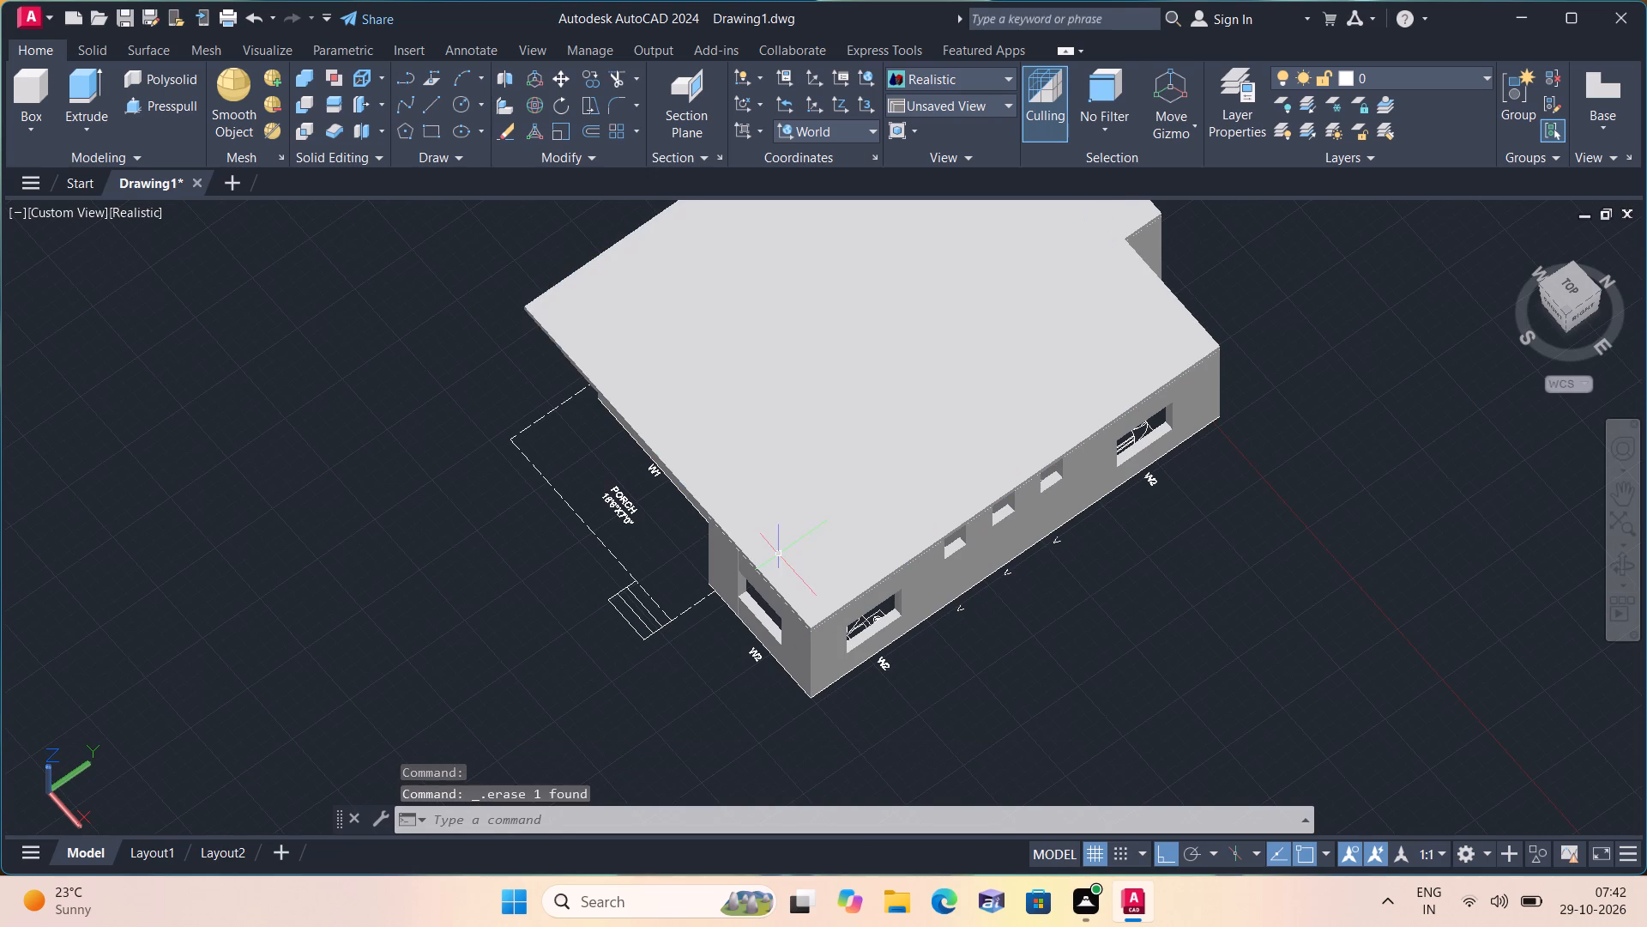
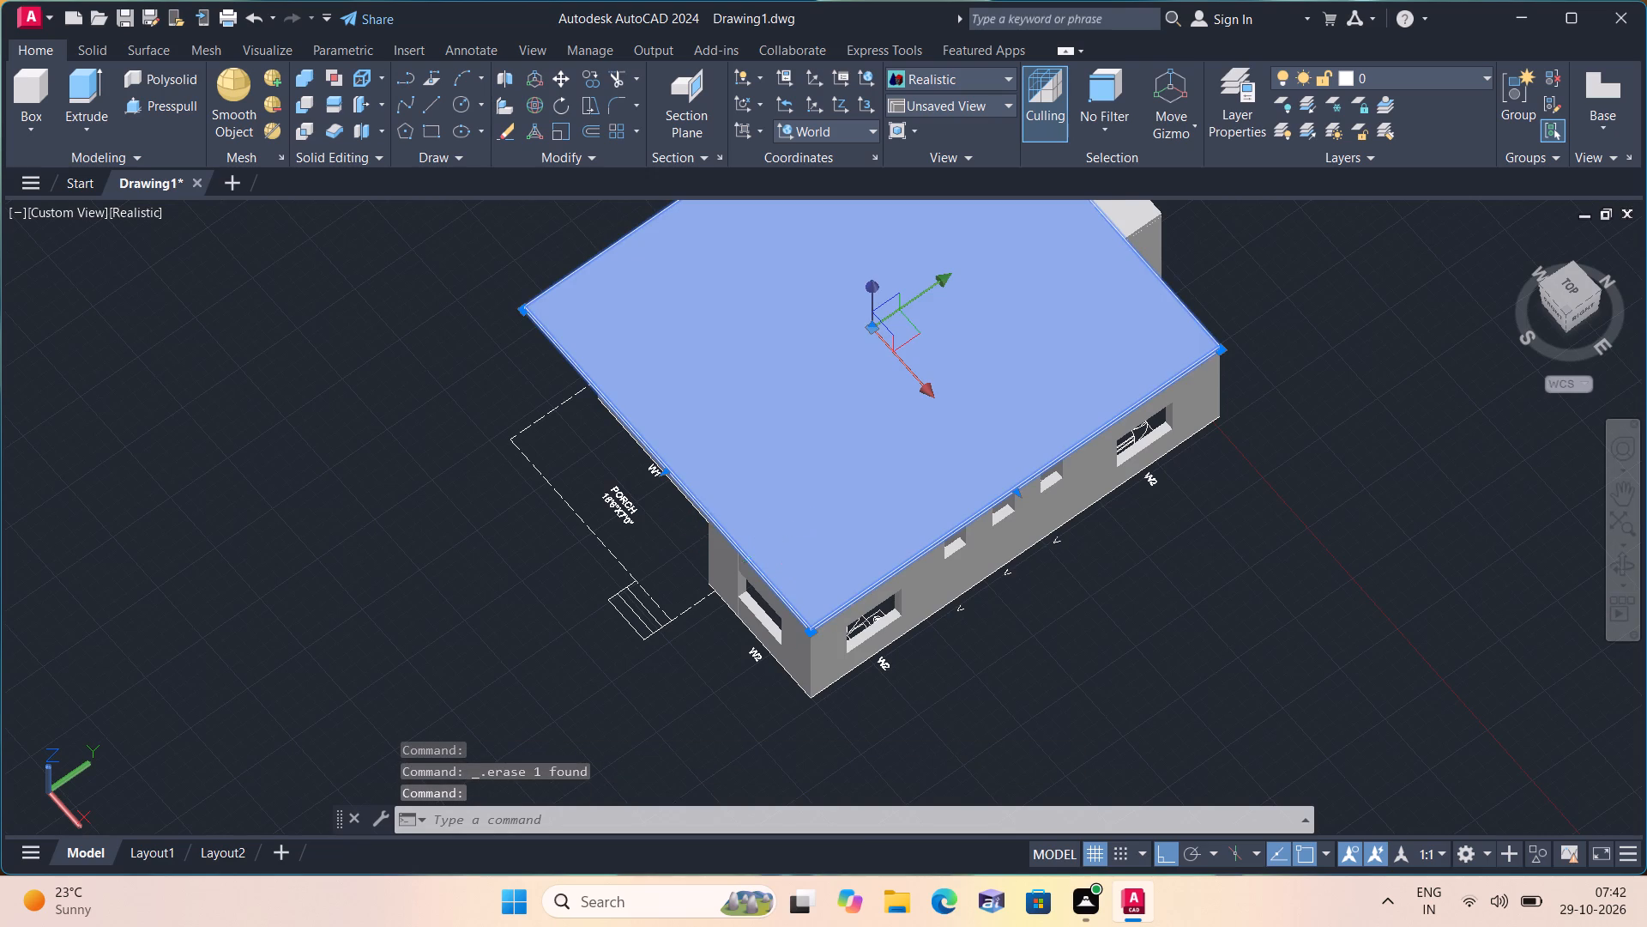
Delete the full-height box that fills the house below the main roof.
{"action": "scroll", "coordinate": [793, 511], "scroll_direction": "up", "scroll_amount": 1}
{"action": "scroll", "coordinate": [793, 511], "scroll_direction": "down", "scroll_amount": 2}
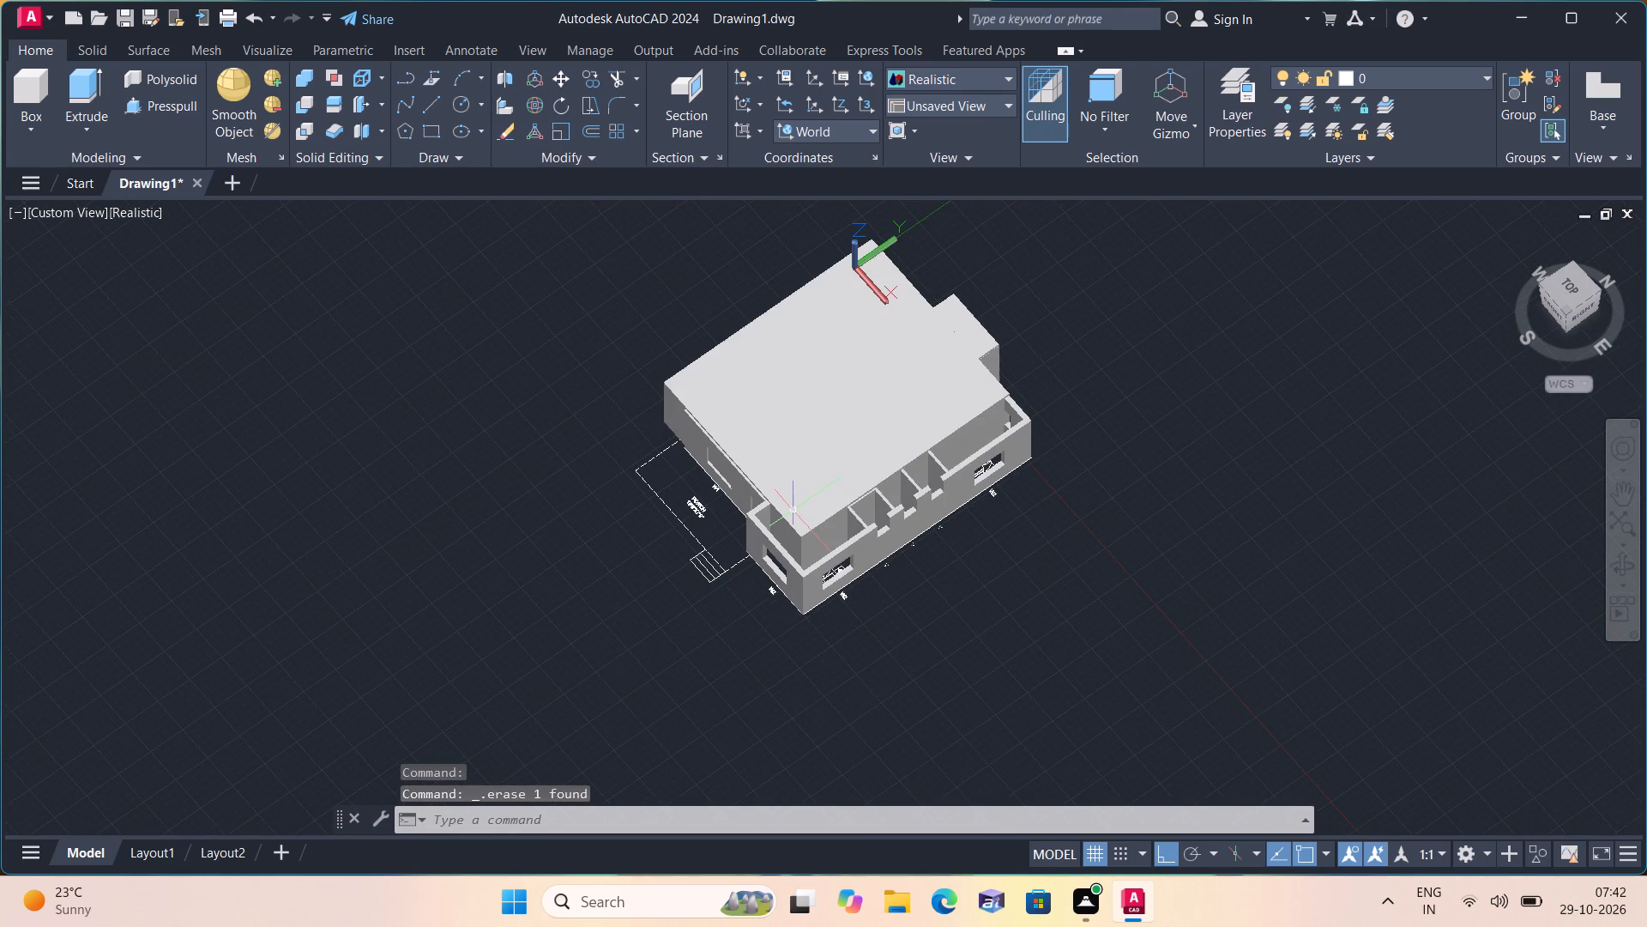
{"action": "middle_click_drag", "start_coordinate": [782, 556], "coordinate": [947, 454], "text": "shift"}
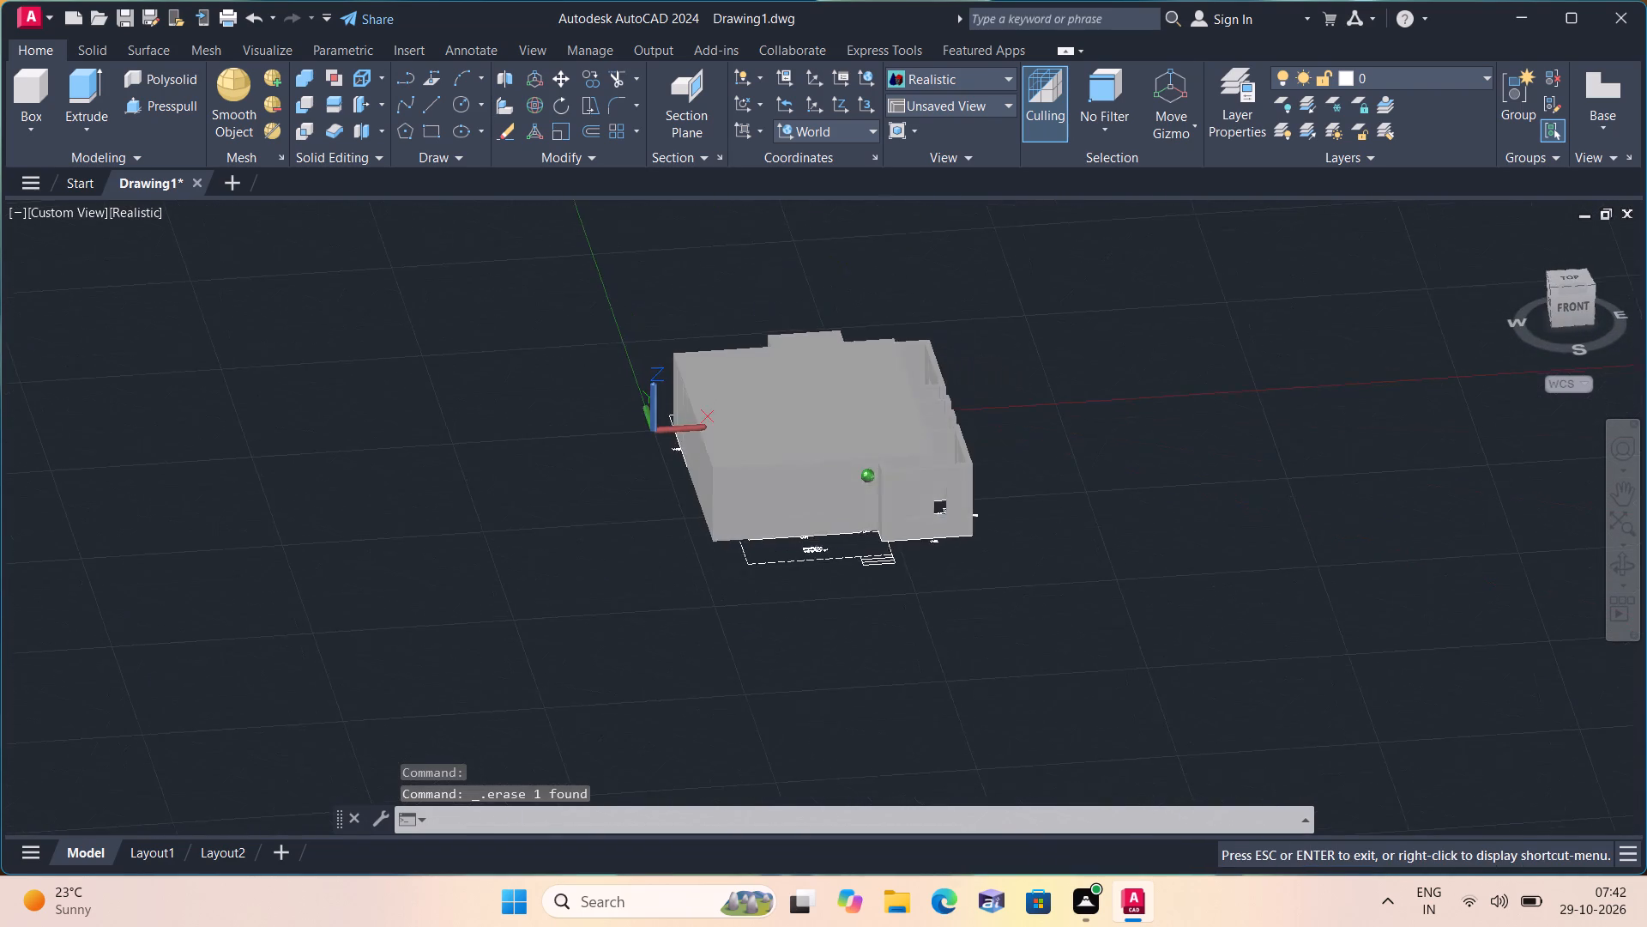
{"action": "middle_click_drag", "start_coordinate": [947, 454], "coordinate": [947, 452], "text": "shift"}
{"action": "scroll", "coordinate": [770, 493], "scroll_direction": "up", "scroll_amount": 4}
{"action": "scroll", "coordinate": [958, 494], "scroll_direction": "down", "scroll_amount": 2}
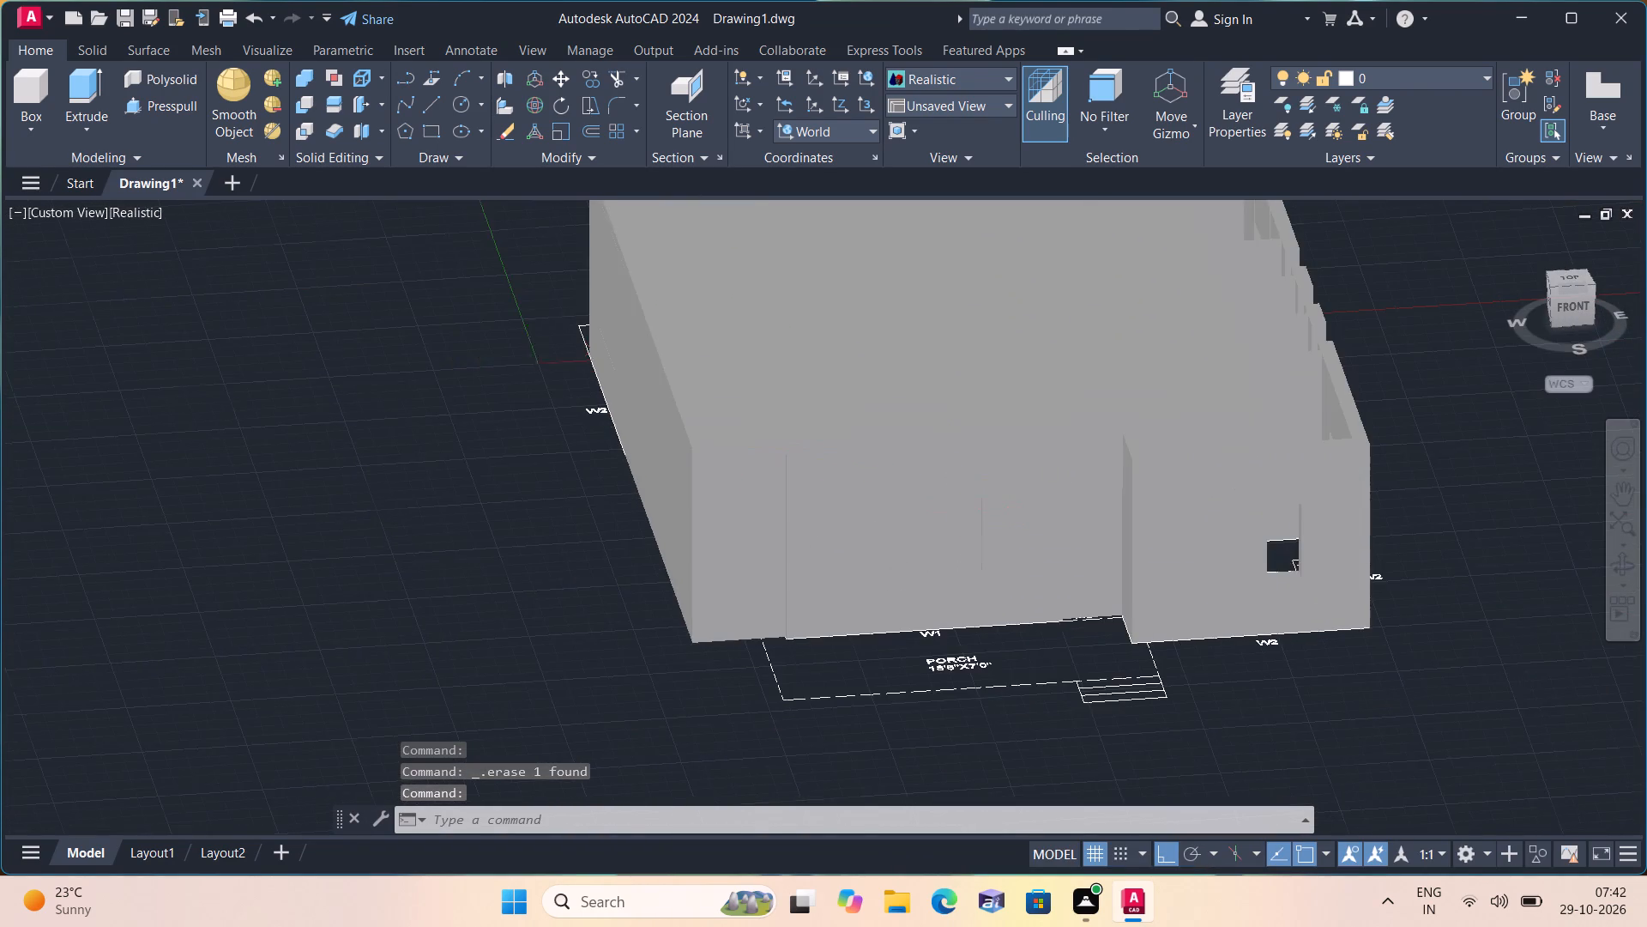
{"action": "scroll", "coordinate": [957, 531], "scroll_direction": "up", "scroll_amount": 1}
{"action": "middle_click_drag", "start_coordinate": [950, 536], "coordinate": [889, 478], "text": "shift"}
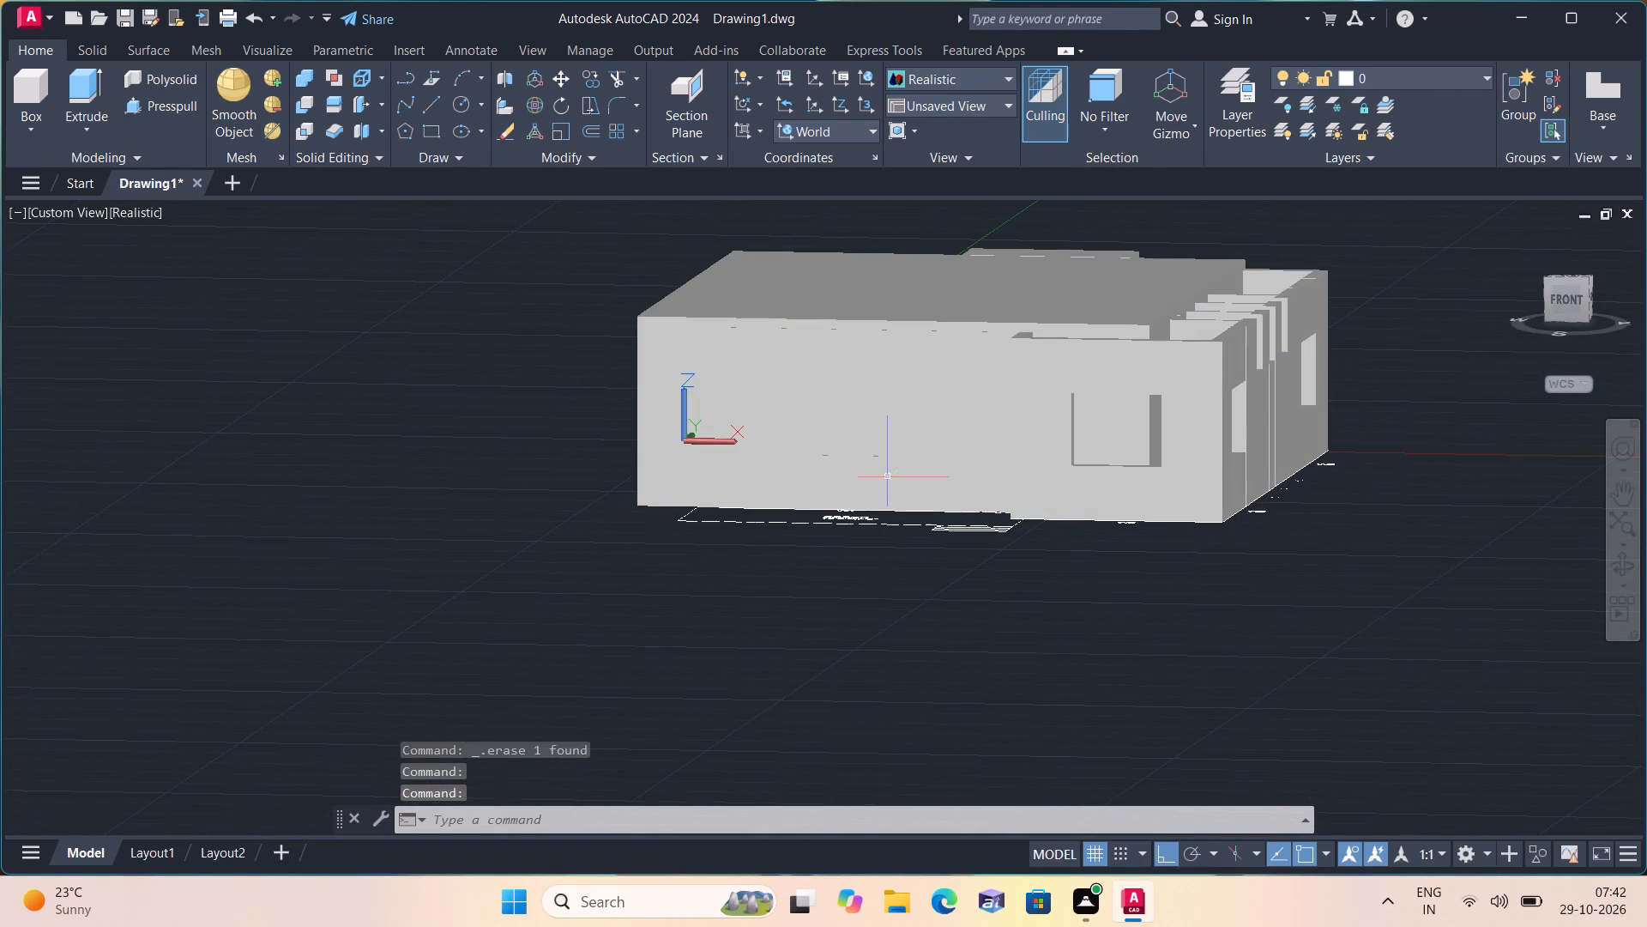
{"action": "left_click", "coordinate": [840, 321]}
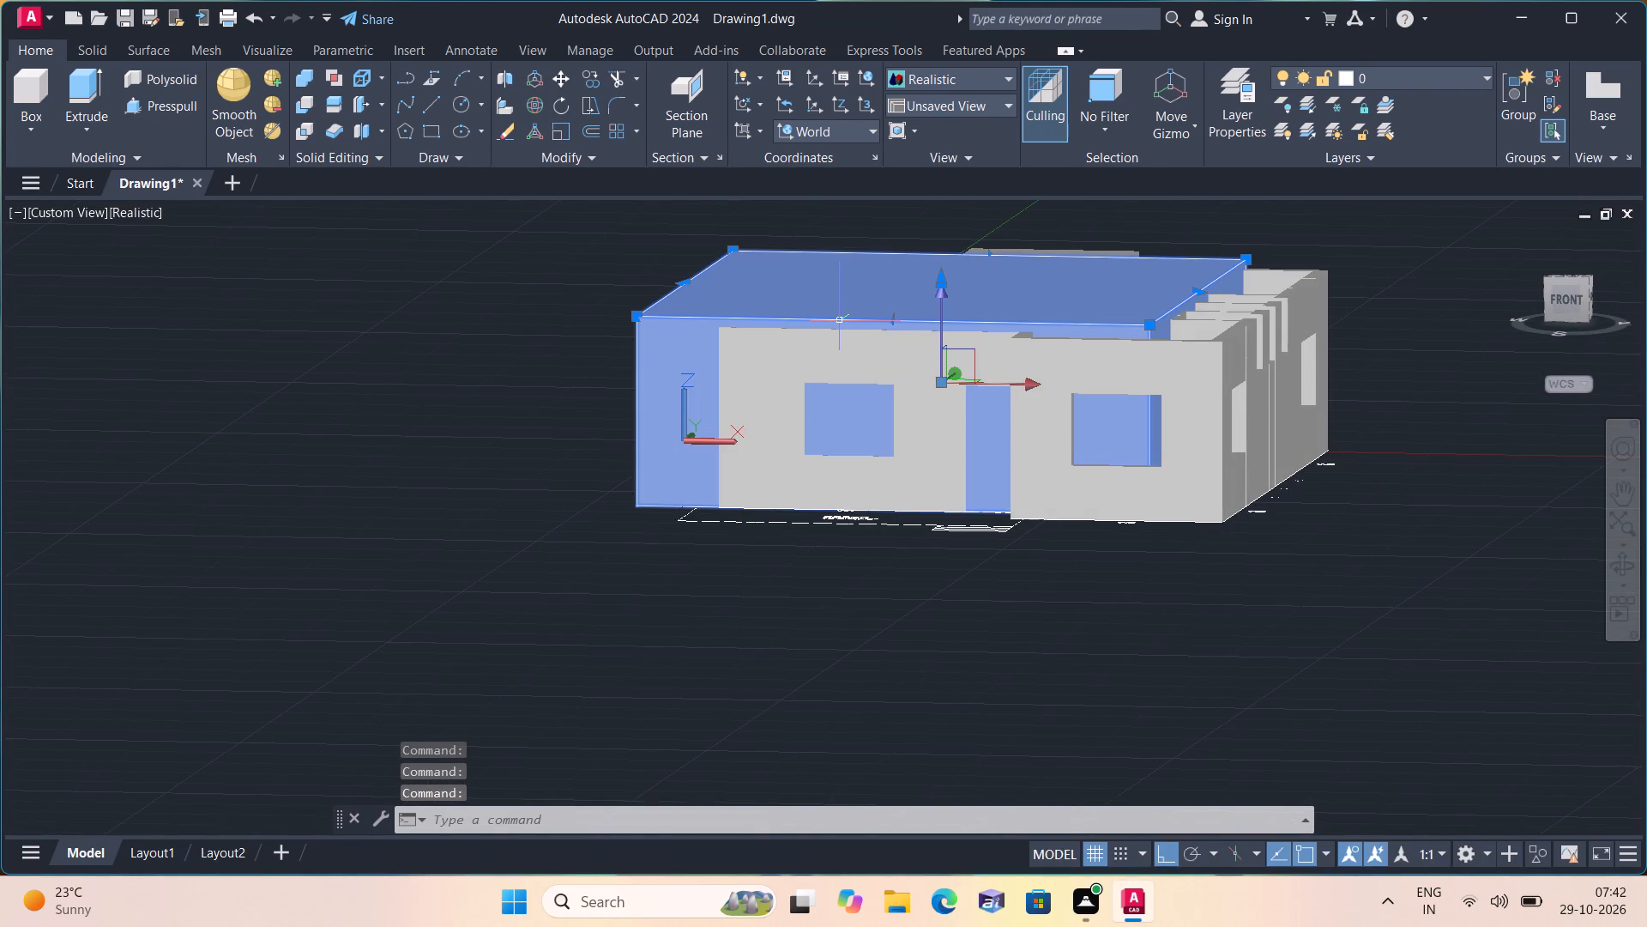
{"action": "key", "text": "Delete"}
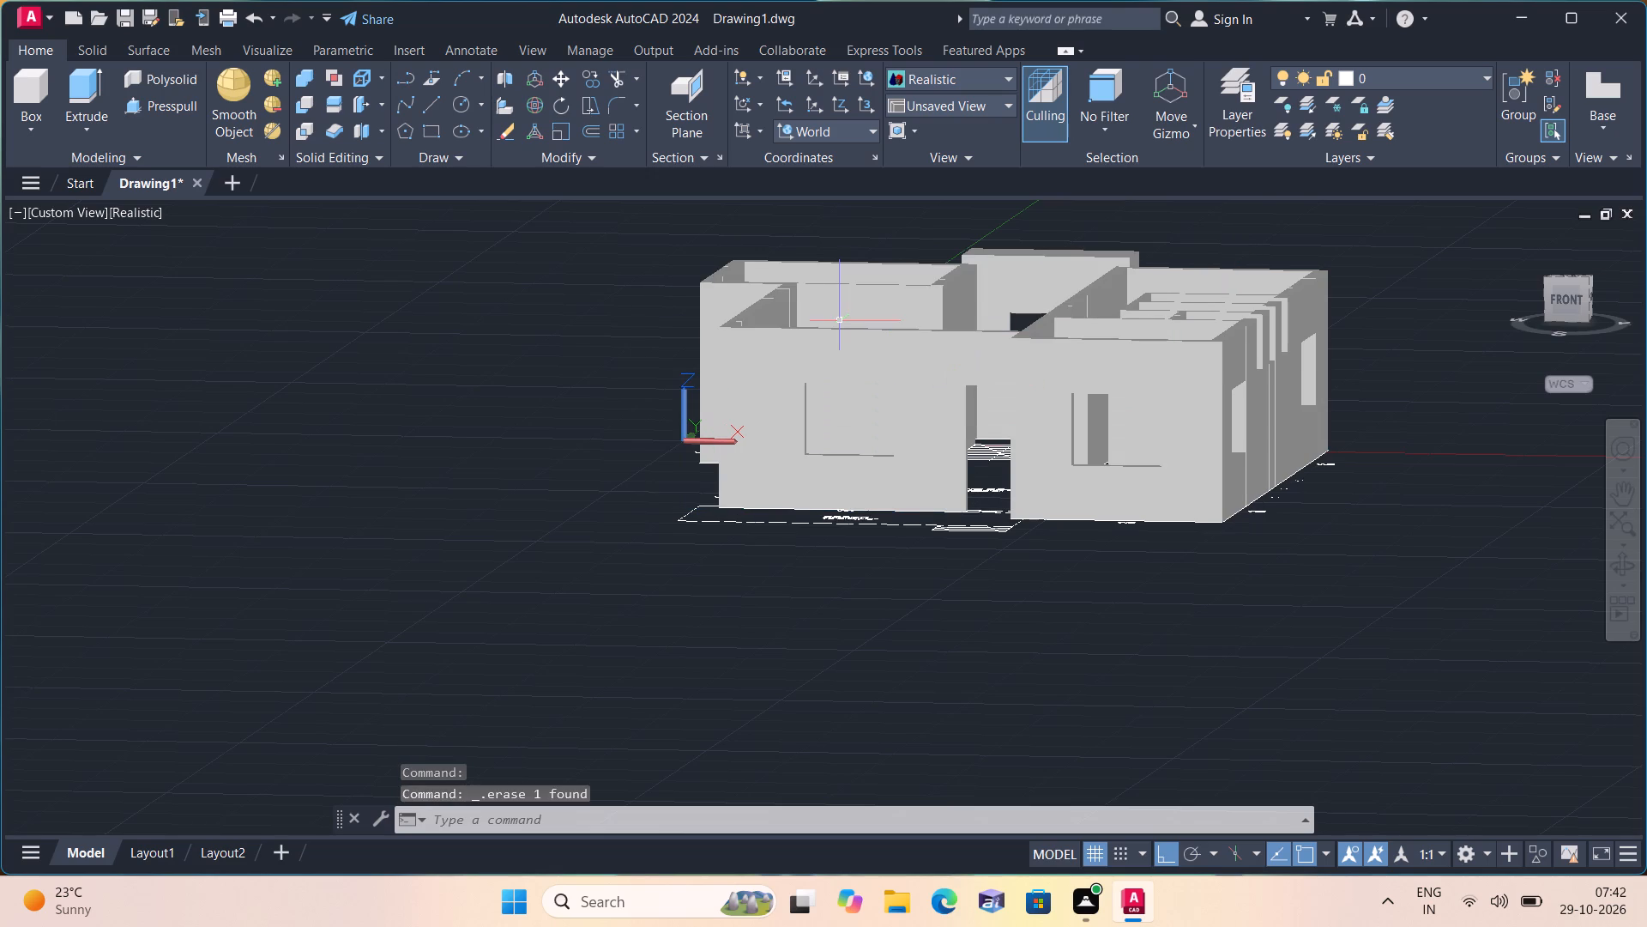
Draw a 6" high box on top of the walls from the rear west corner to the diagonally opposite front east corner.
{"action": "middle_click_drag", "start_coordinate": [840, 321], "coordinate": [858, 428]}
{"action": "middle_click_drag", "start_coordinate": [855, 457], "coordinate": [870, 560], "text": "shift"}
{"action": "scroll", "coordinate": [854, 457], "scroll_direction": "down", "scroll_amount": 1, "text": "shift"}
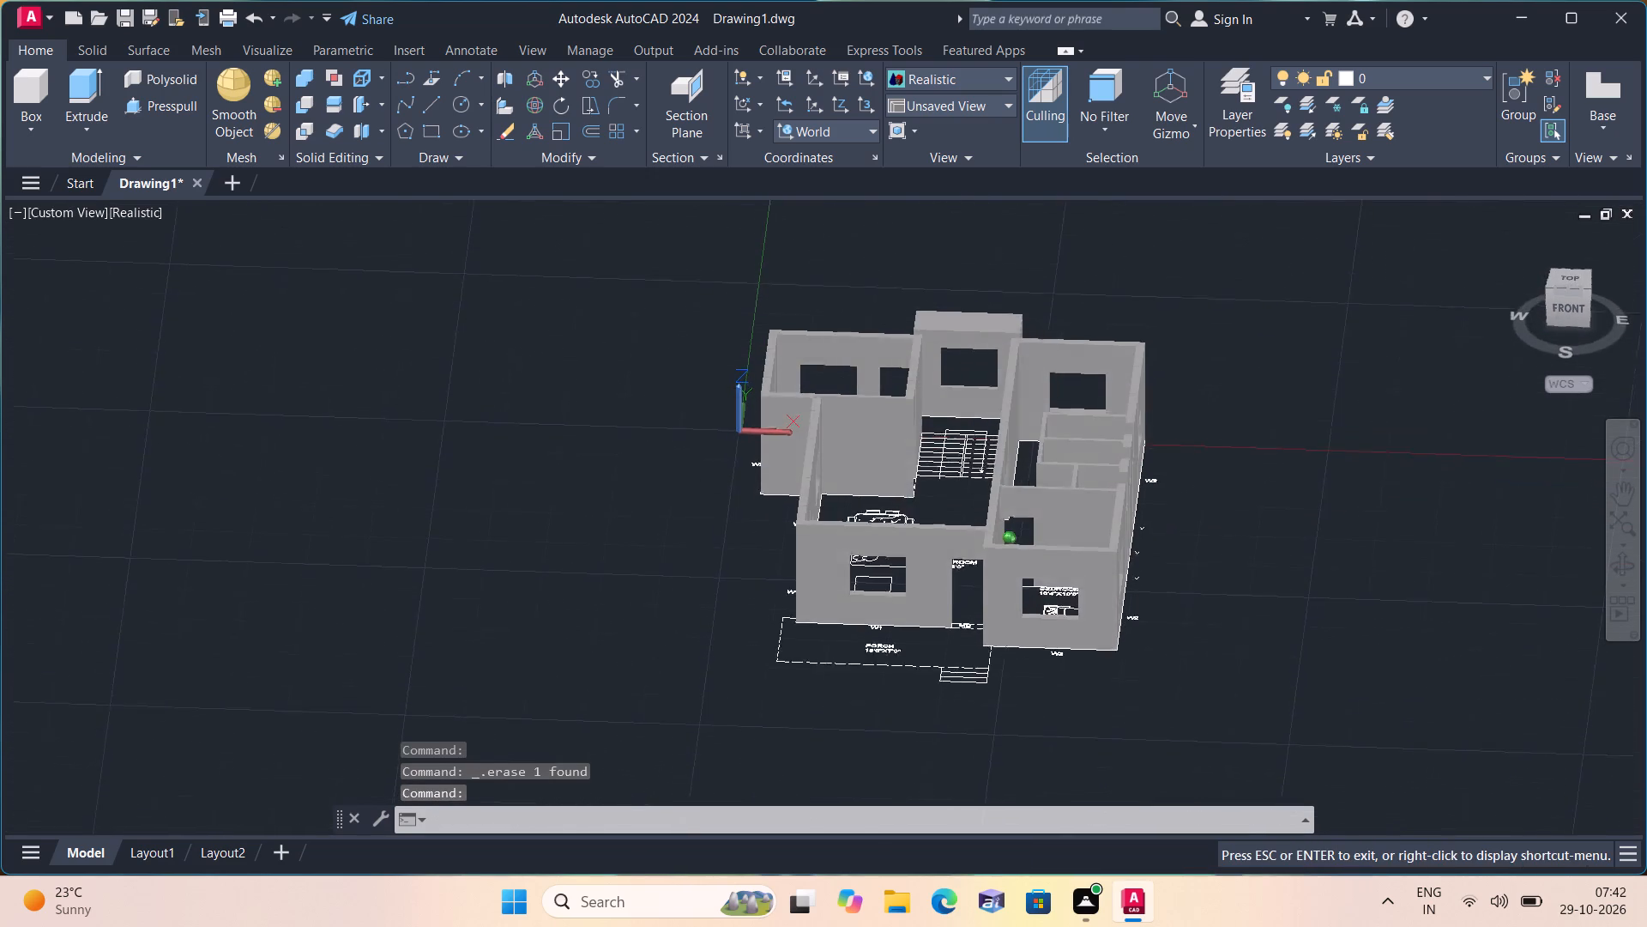
{"action": "middle_click_drag", "start_coordinate": [870, 560], "coordinate": [896, 639], "text": "shift"}
{"action": "scroll", "coordinate": [880, 330], "scroll_direction": "up", "scroll_amount": 1}
{"action": "middle_click_drag", "start_coordinate": [828, 335], "coordinate": [820, 344]}
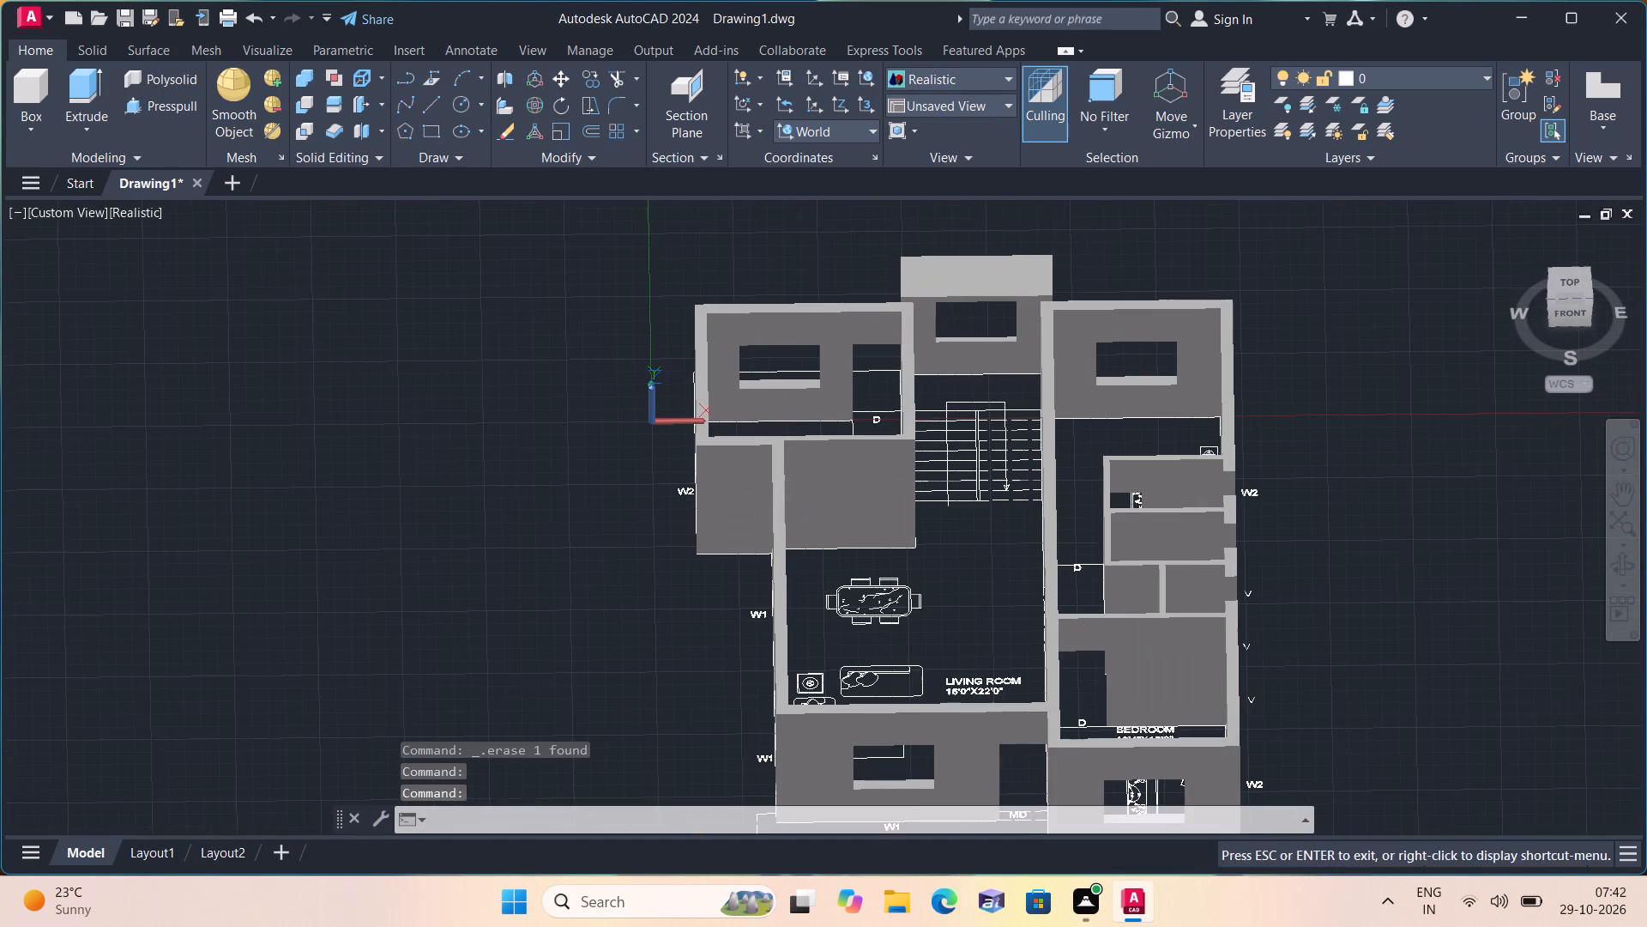
{"action": "middle_click_drag", "start_coordinate": [820, 344], "coordinate": [812, 364]}
{"action": "left_click", "coordinate": [25, 126]}
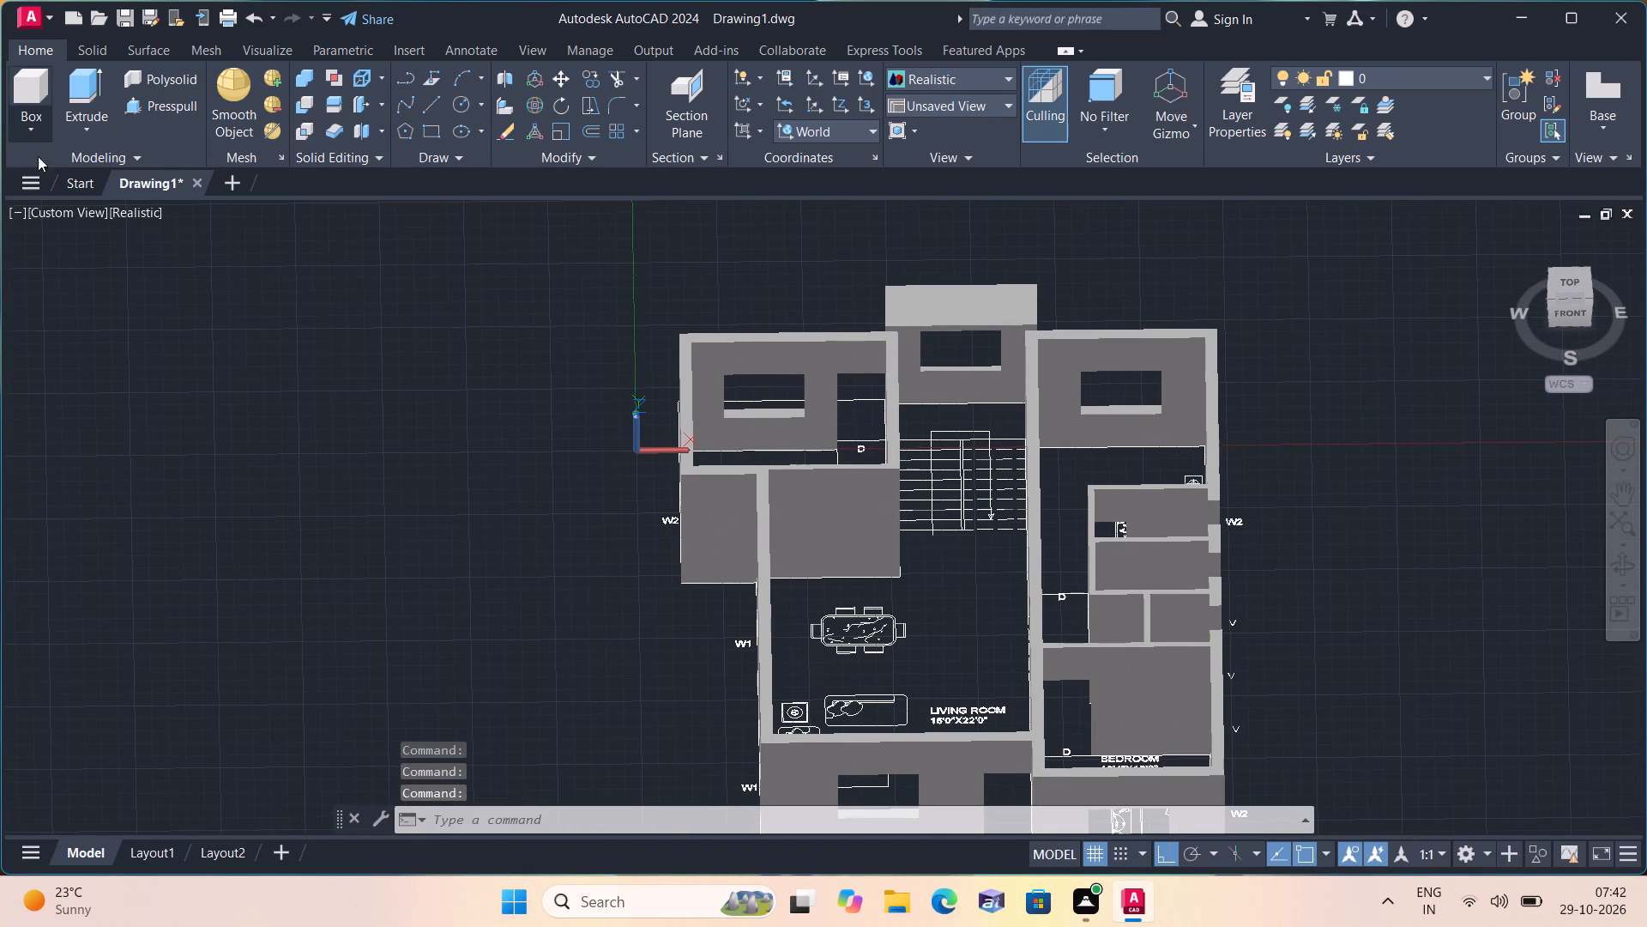
{"action": "left_click", "coordinate": [61, 163]}
{"action": "scroll", "coordinate": [685, 341], "scroll_direction": "up", "scroll_amount": 2}
{"action": "left_click", "coordinate": [667, 321]}
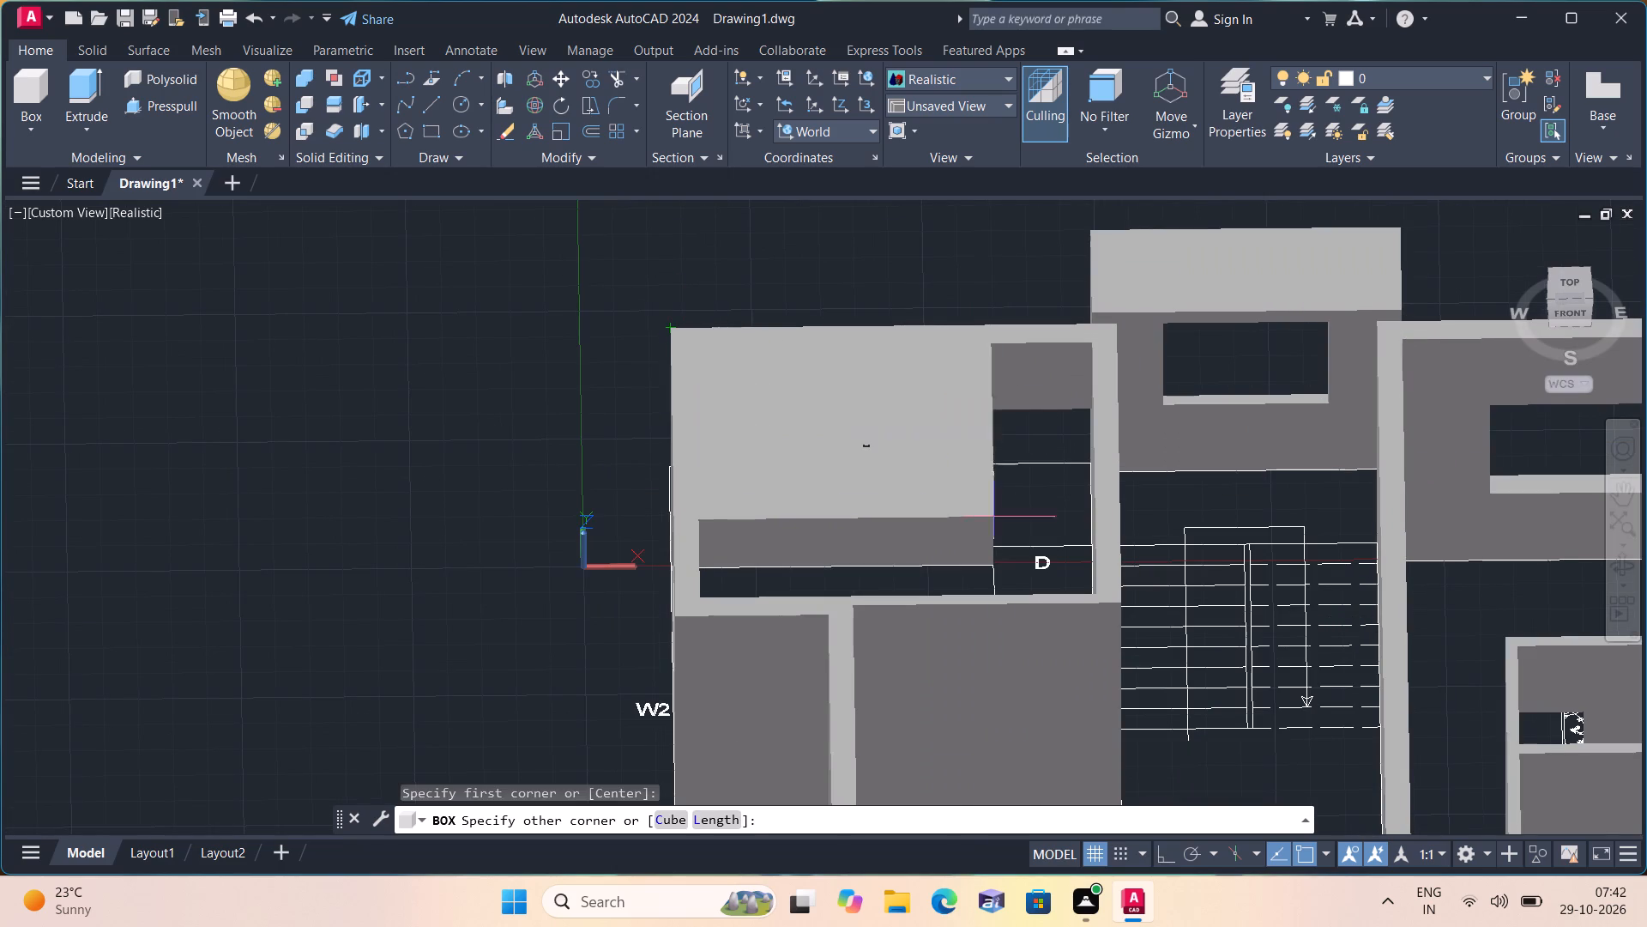
{"action": "scroll", "coordinate": [1131, 554], "scroll_direction": "down", "scroll_amount": 1}
{"action": "middle_click_drag", "start_coordinate": [1131, 554], "coordinate": [793, 274]}
{"action": "scroll", "coordinate": [838, 312], "scroll_direction": "down", "scroll_amount": 1}
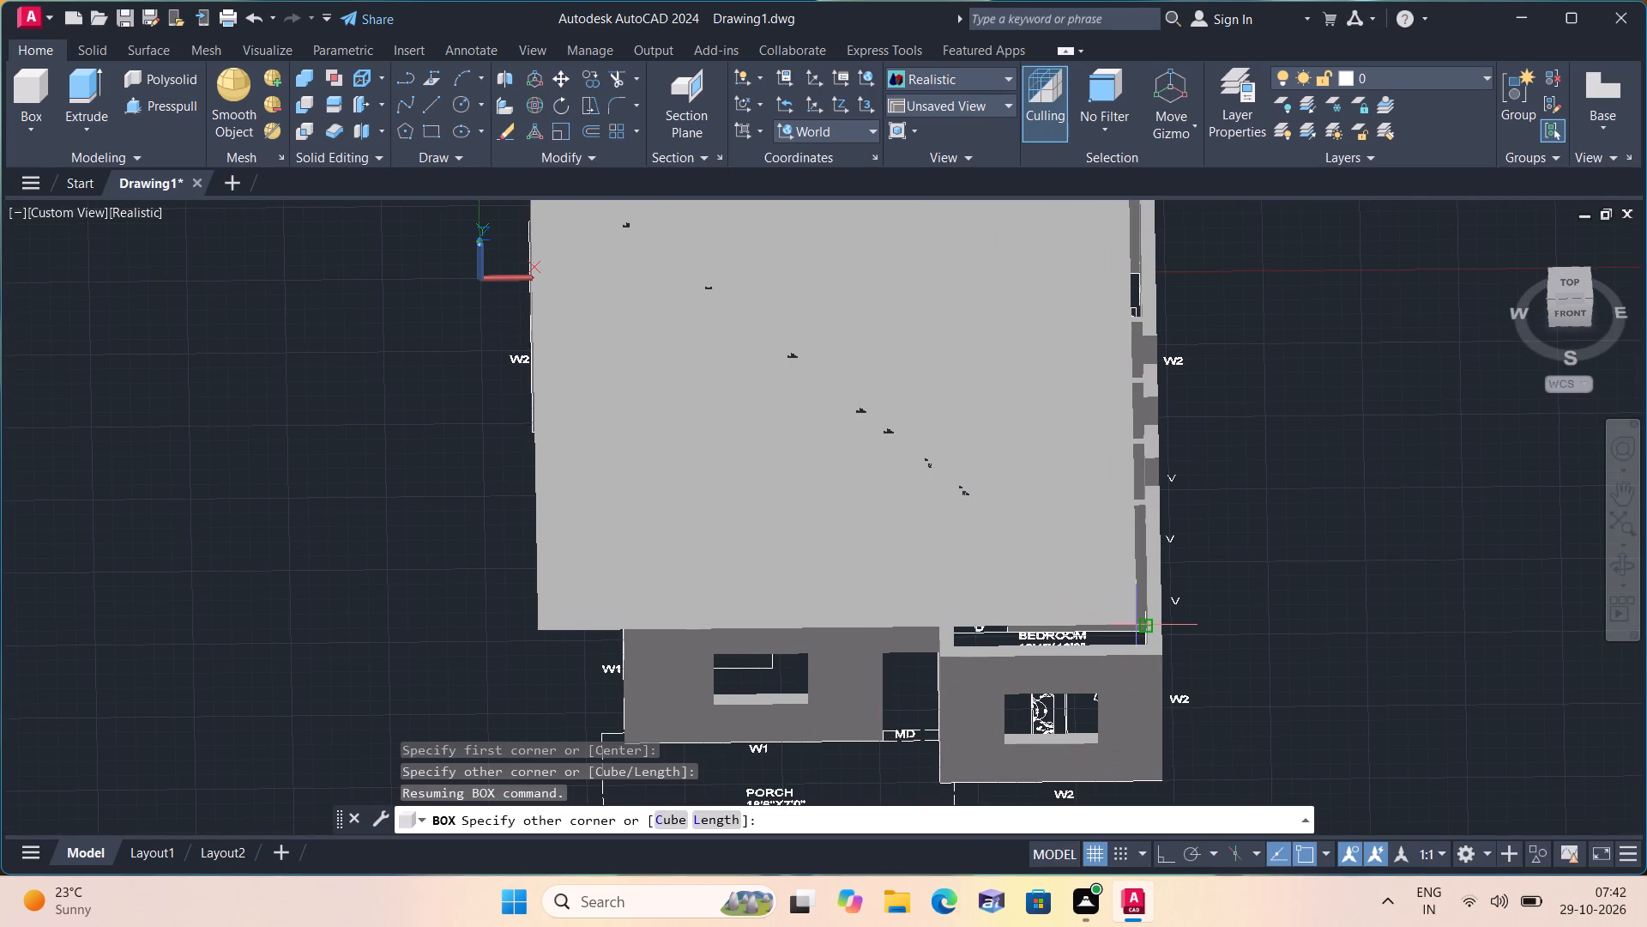
{"action": "left_click", "coordinate": [1165, 657]}
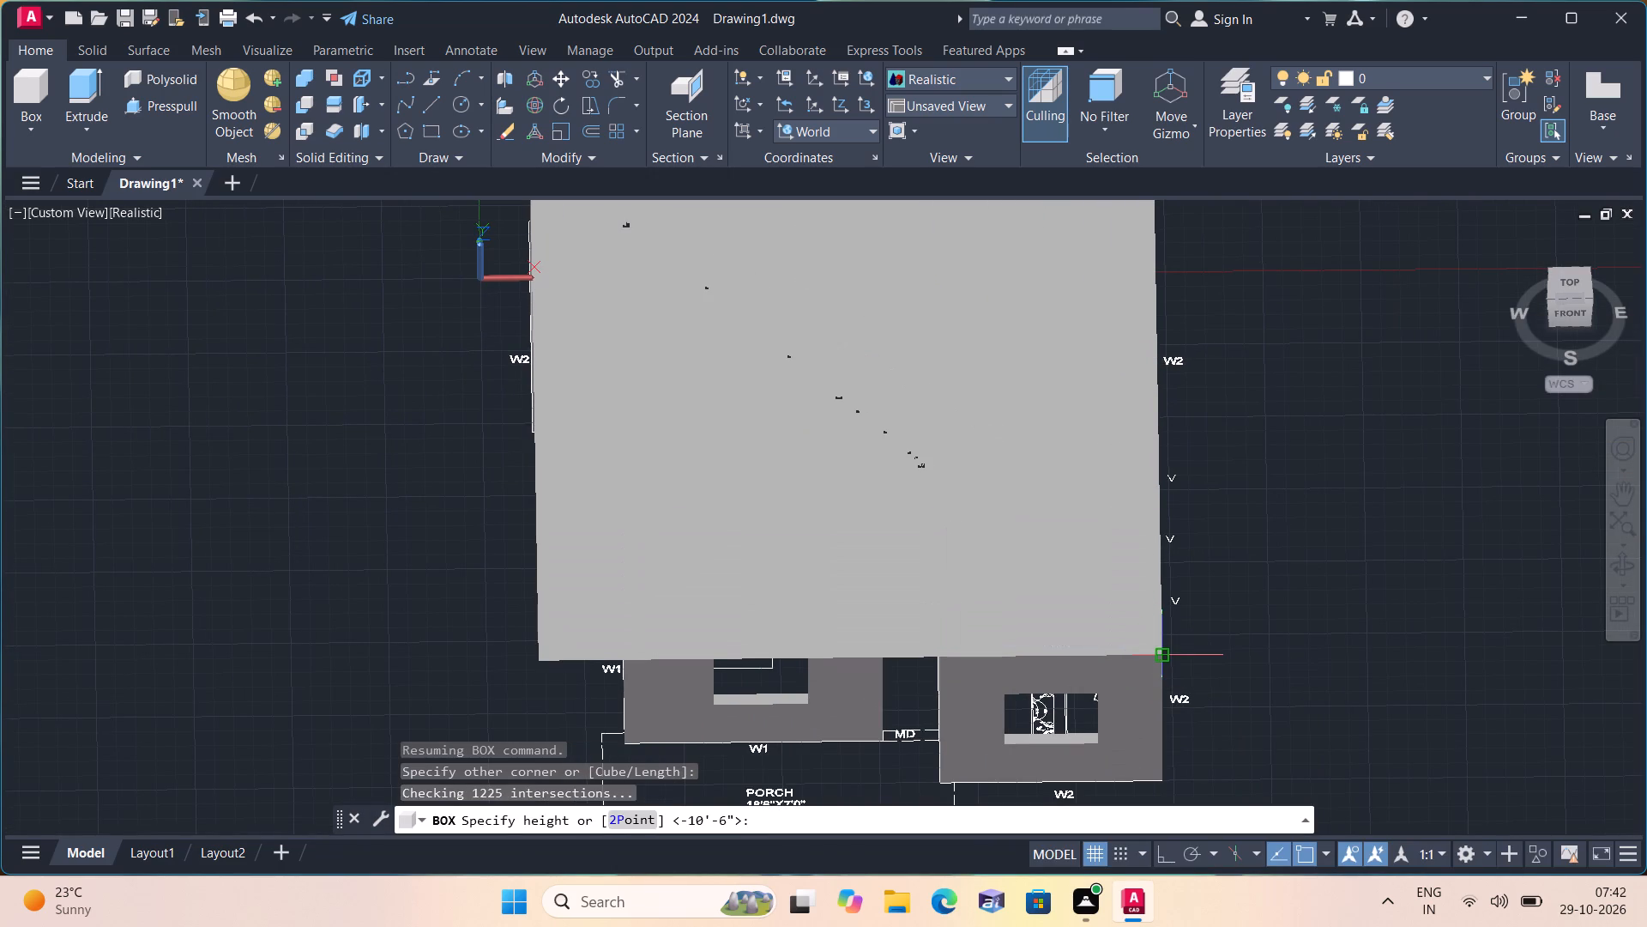
{"action": "type", "text": "6\""}
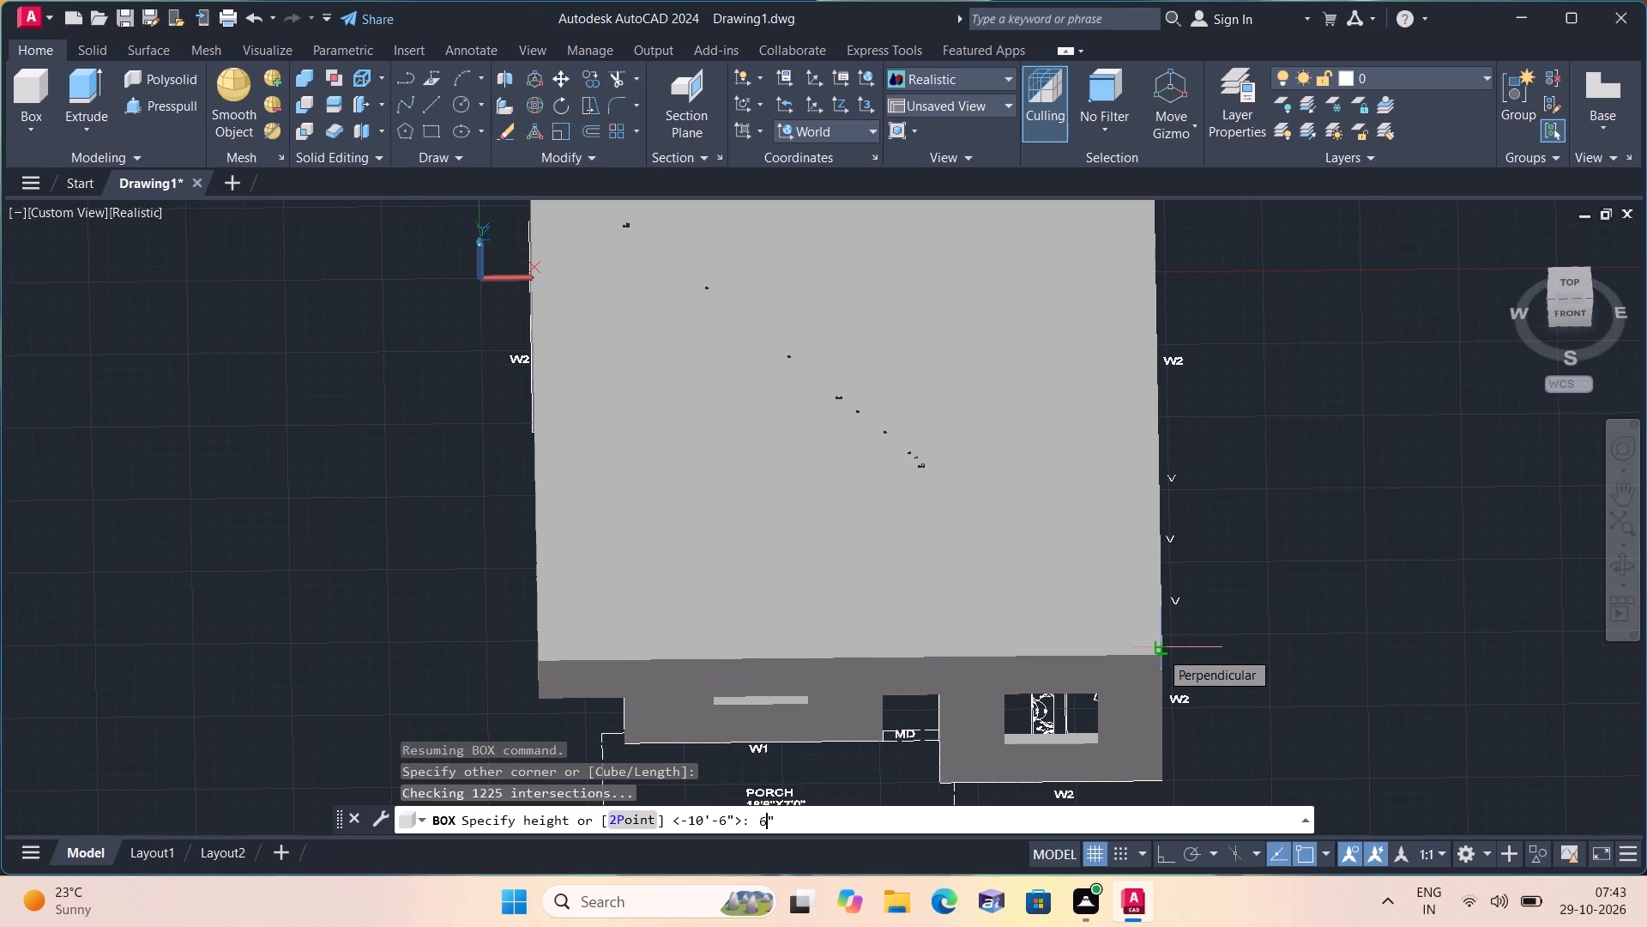
{"action": "key", "text": "space"}
{"action": "key", "text": "Escape"}
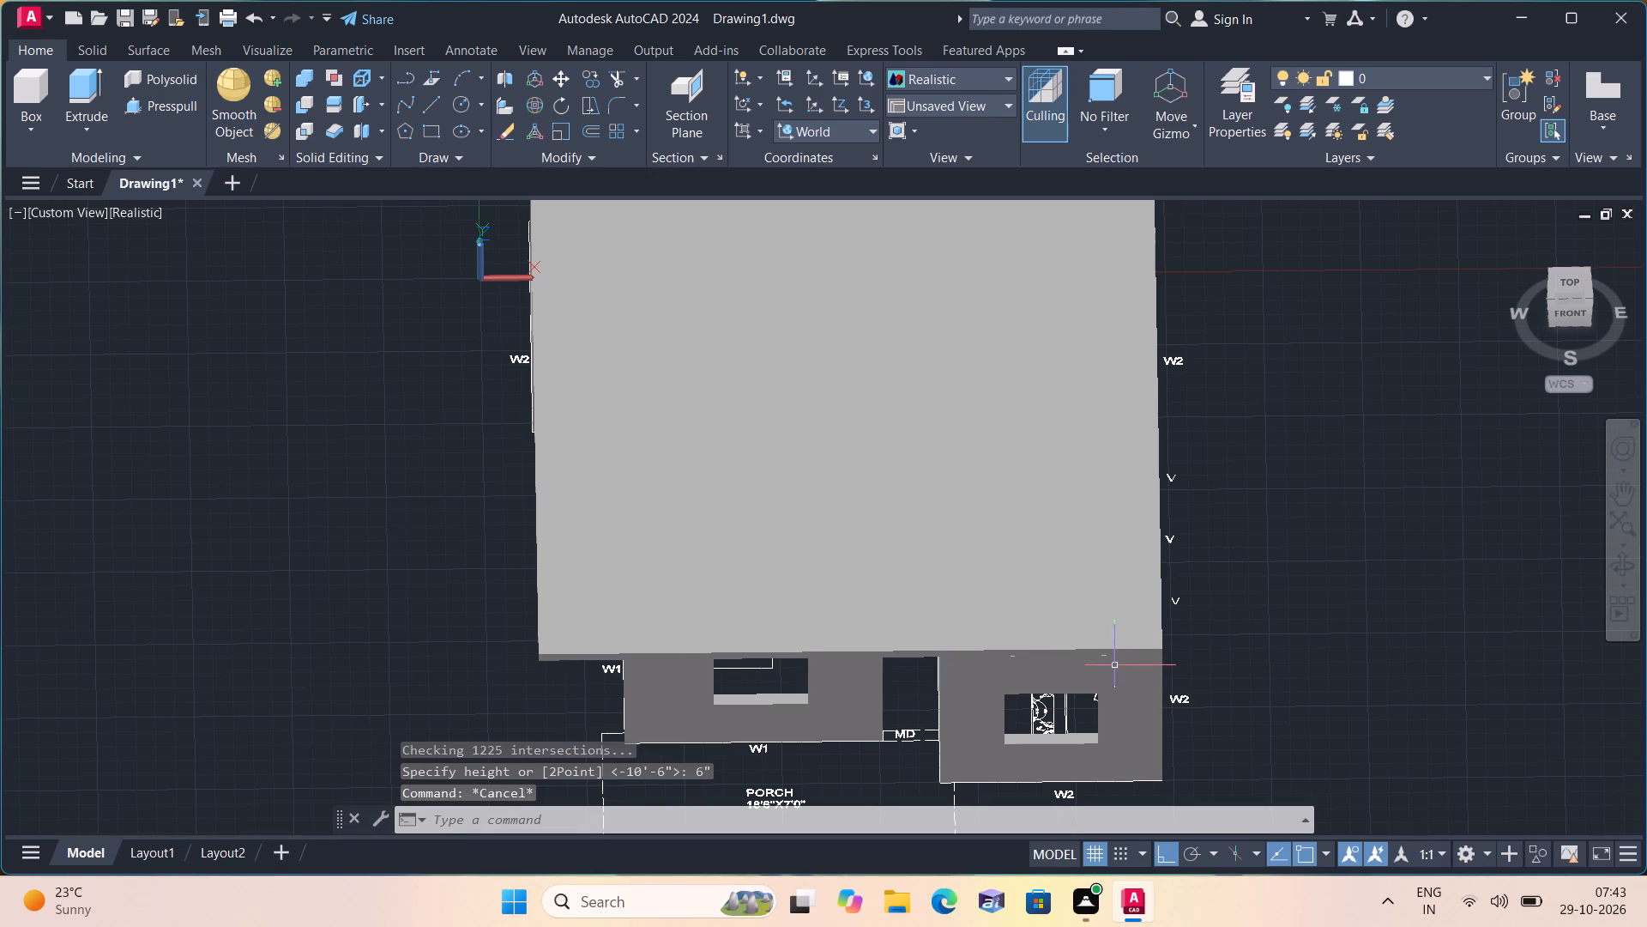
Examine from the front how the new roof slab sits on the house walls.
{"action": "middle_click_drag", "start_coordinate": [1102, 672], "coordinate": [1077, 544], "text": "shift"}
{"action": "scroll", "coordinate": [1051, 554], "scroll_direction": "down", "scroll_amount": 1, "text": "shift"}
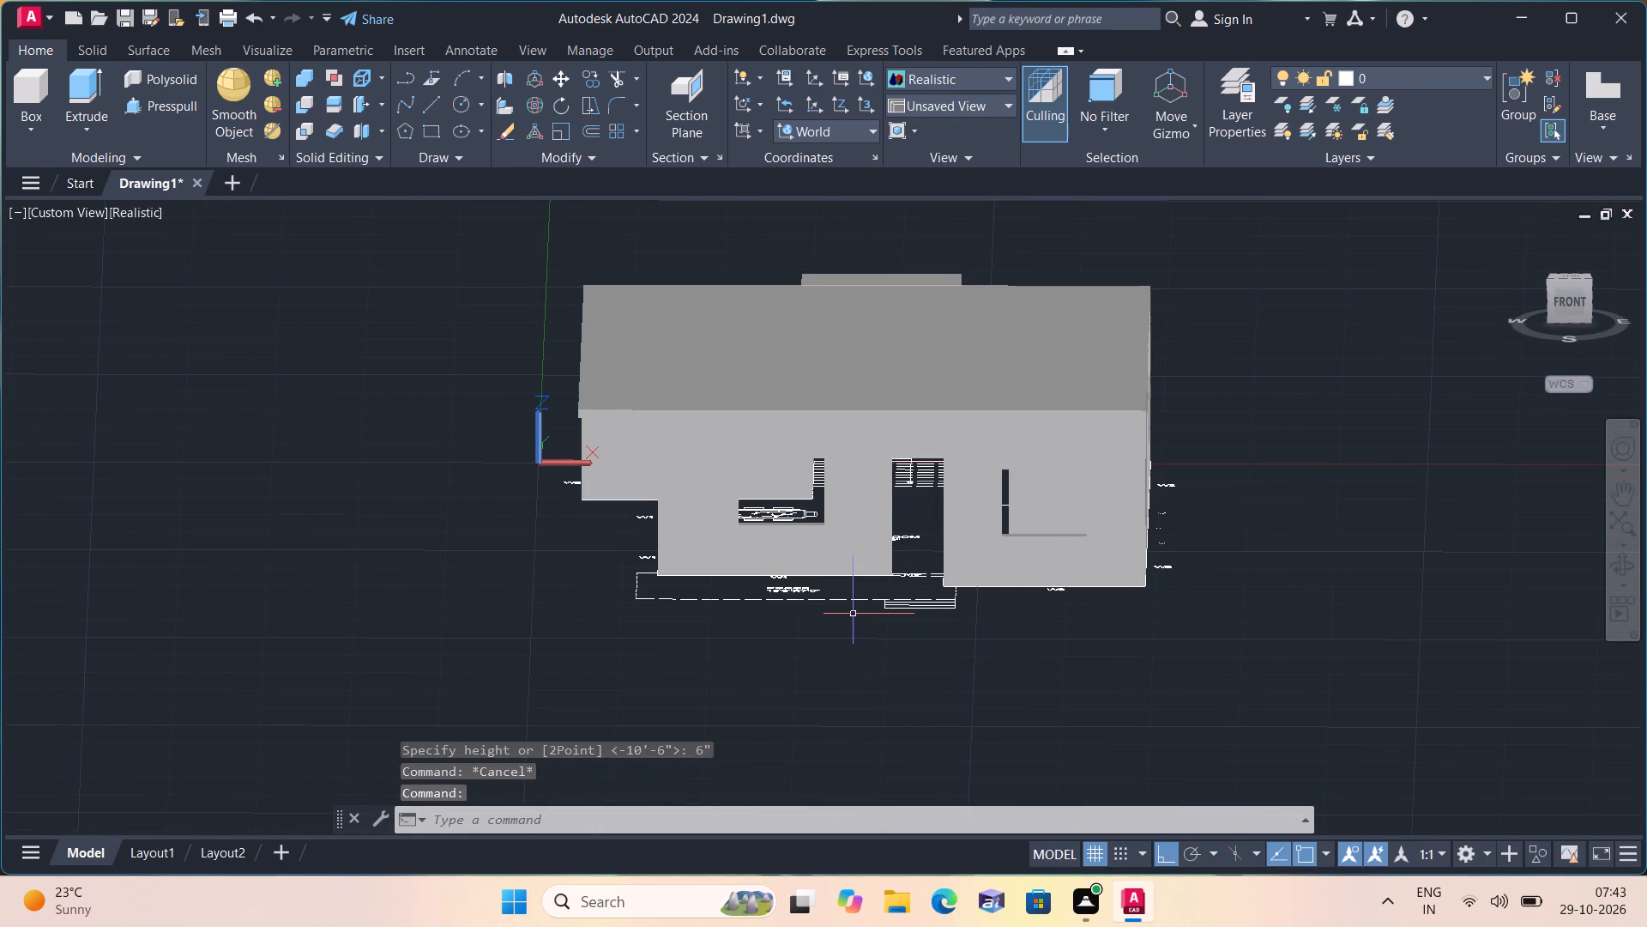
{"action": "scroll", "coordinate": [854, 615], "scroll_direction": "down", "scroll_amount": 1}
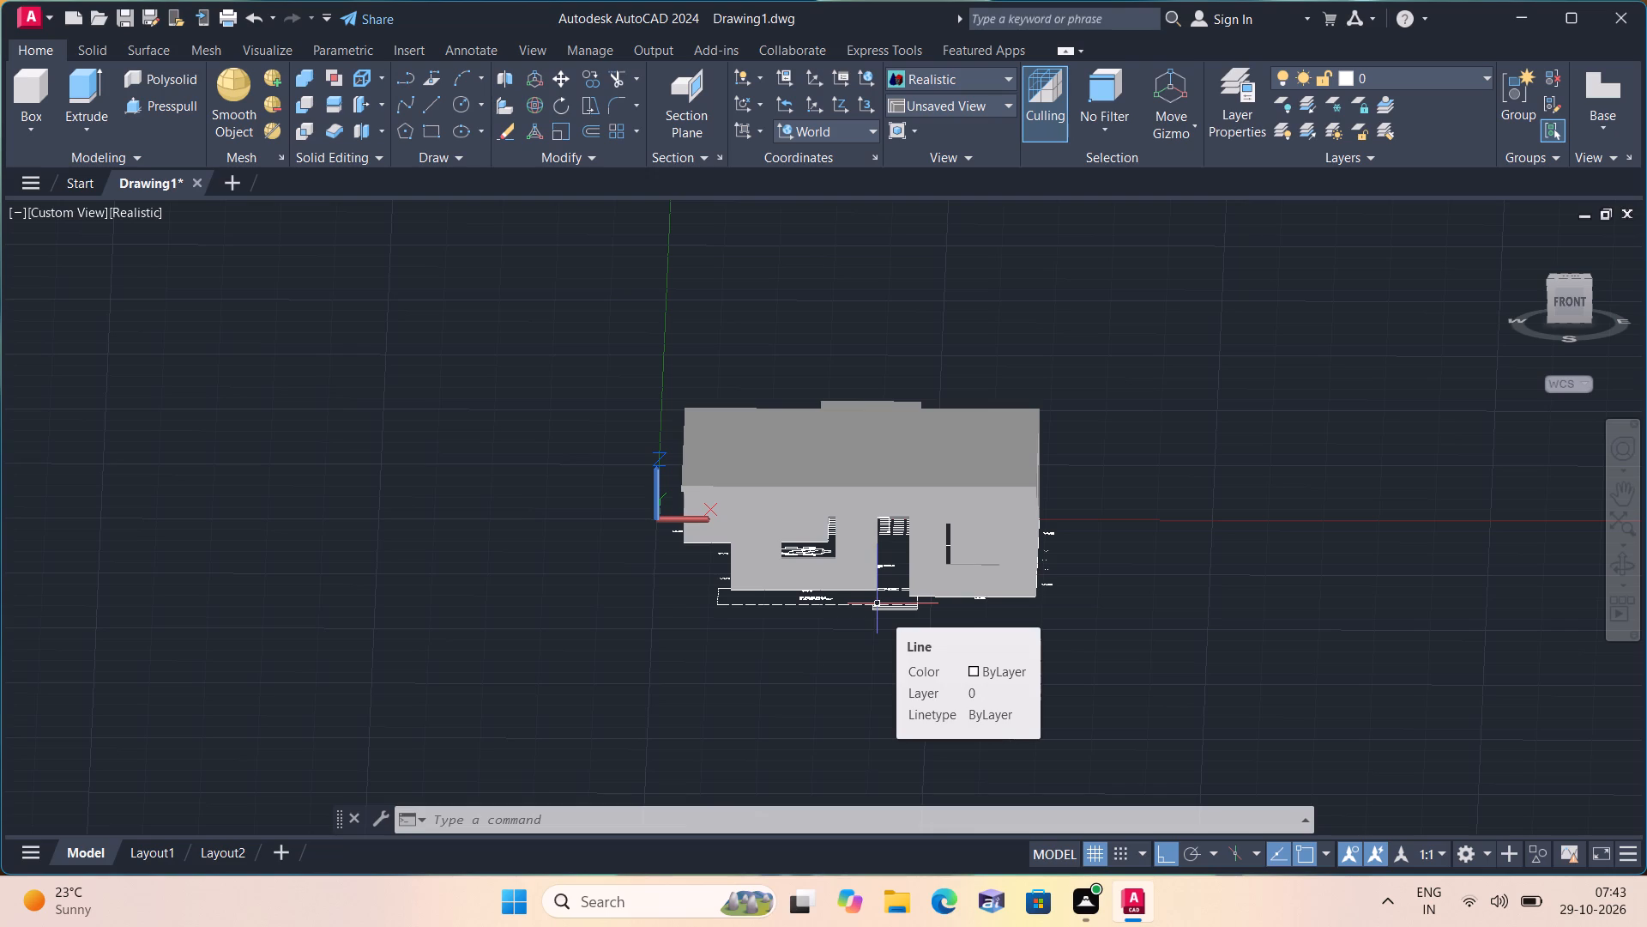
{"action": "scroll", "coordinate": [878, 604], "scroll_direction": "down", "scroll_amount": 1}
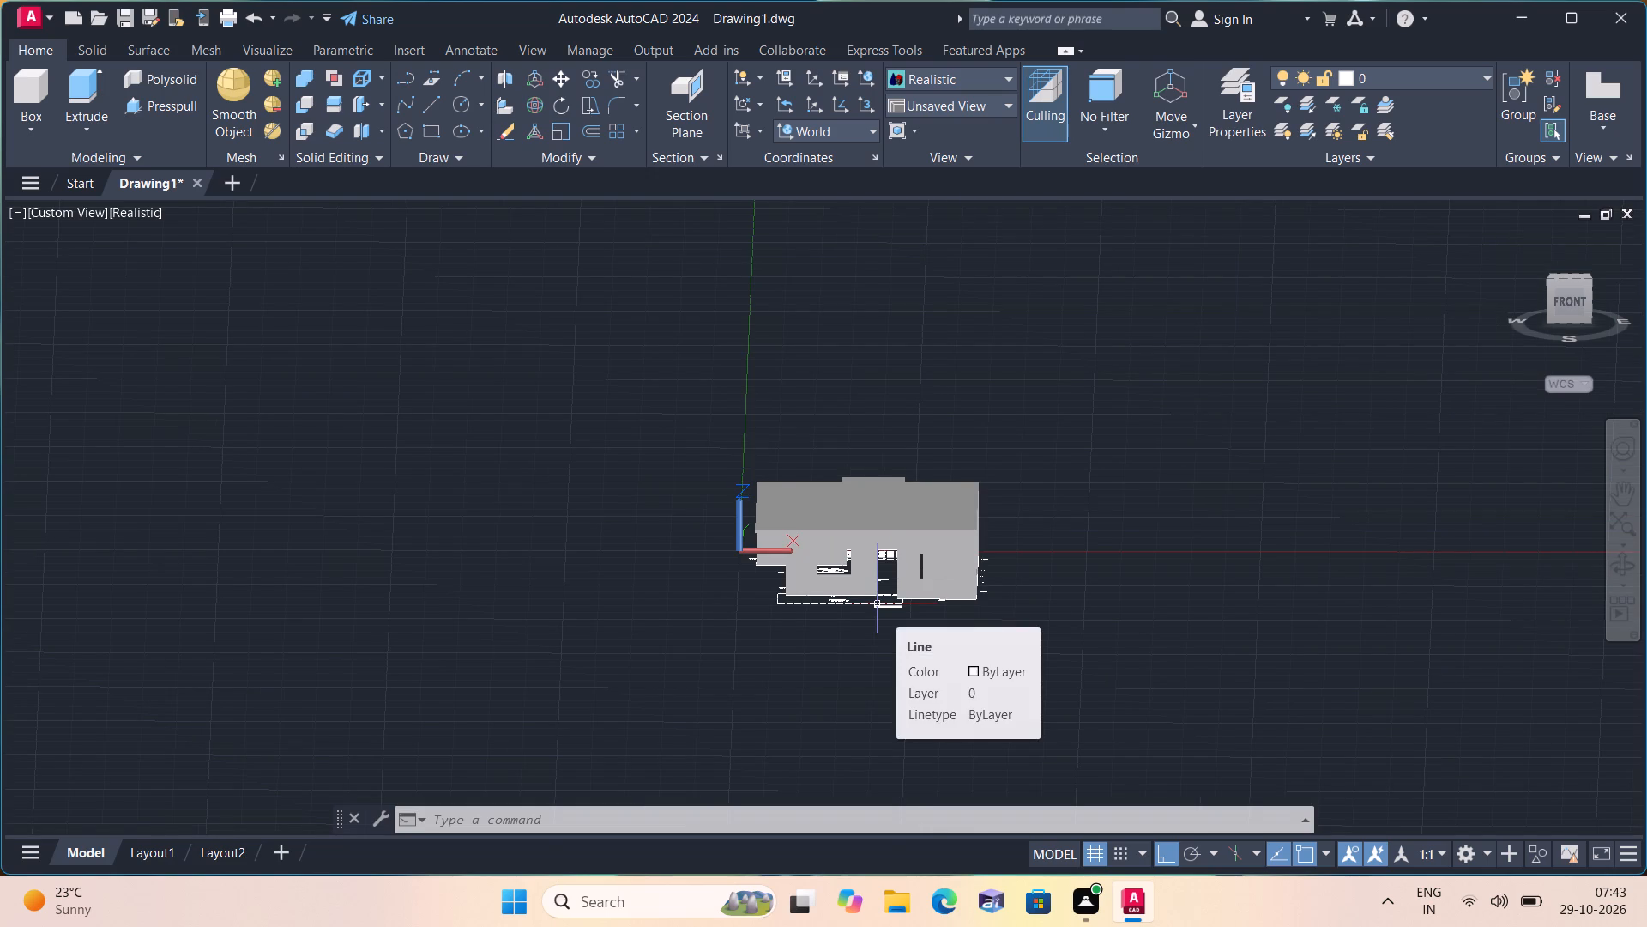
{"action": "scroll", "coordinate": [878, 604], "scroll_direction": "up", "scroll_amount": 1}
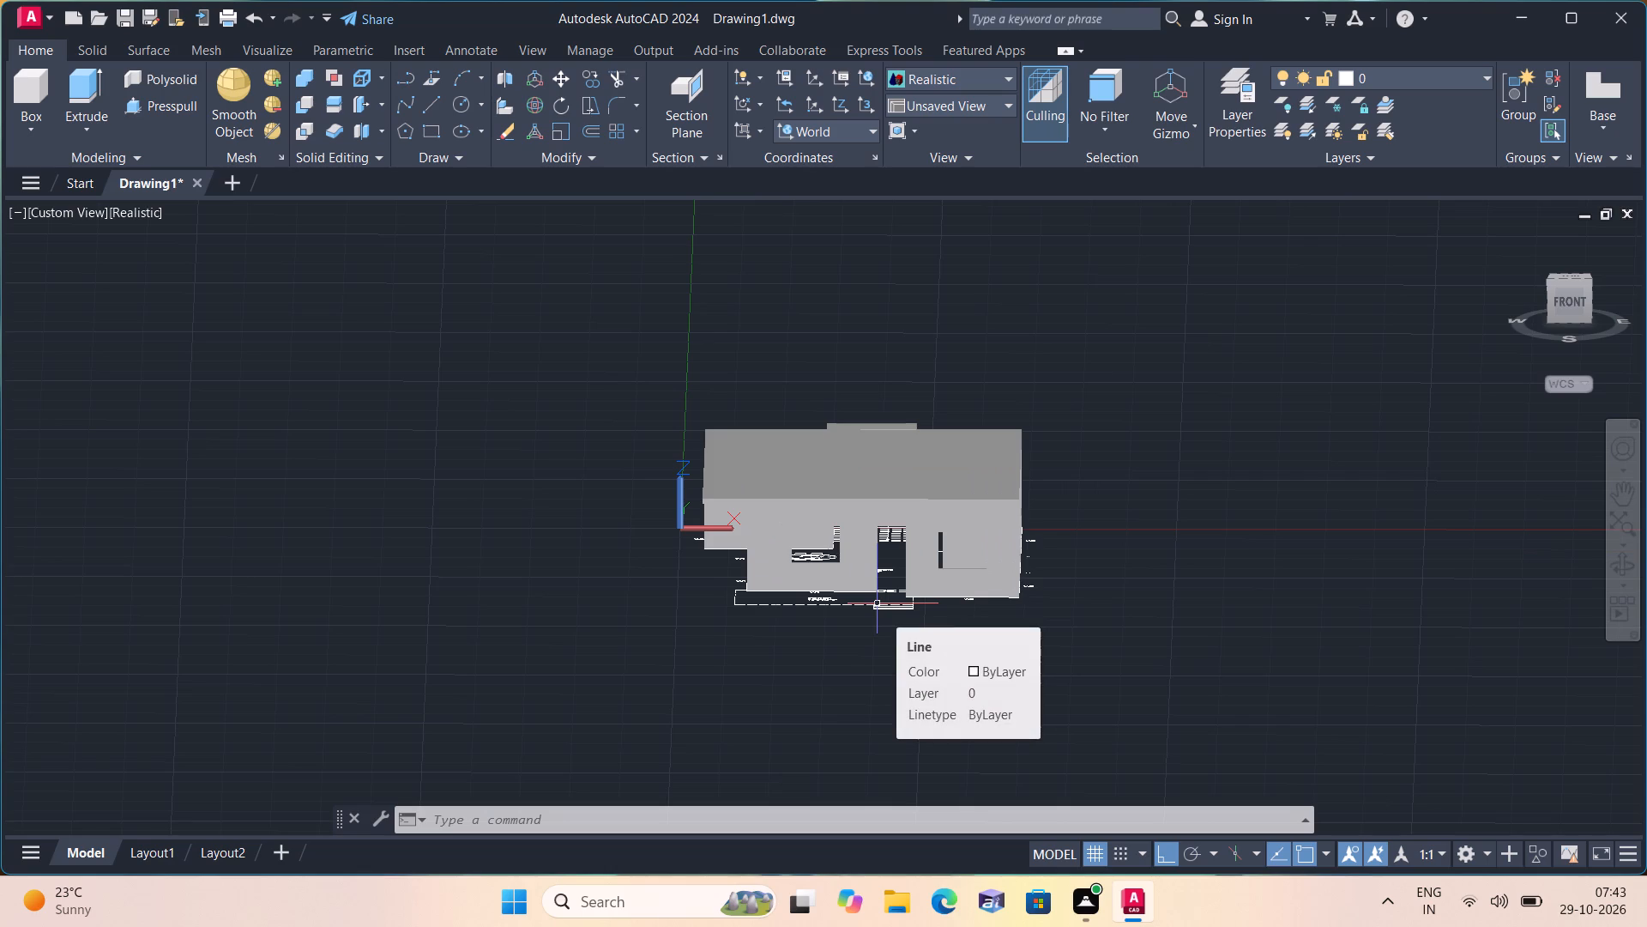
{"action": "scroll", "coordinate": [878, 604], "scroll_direction": "up", "scroll_amount": 1}
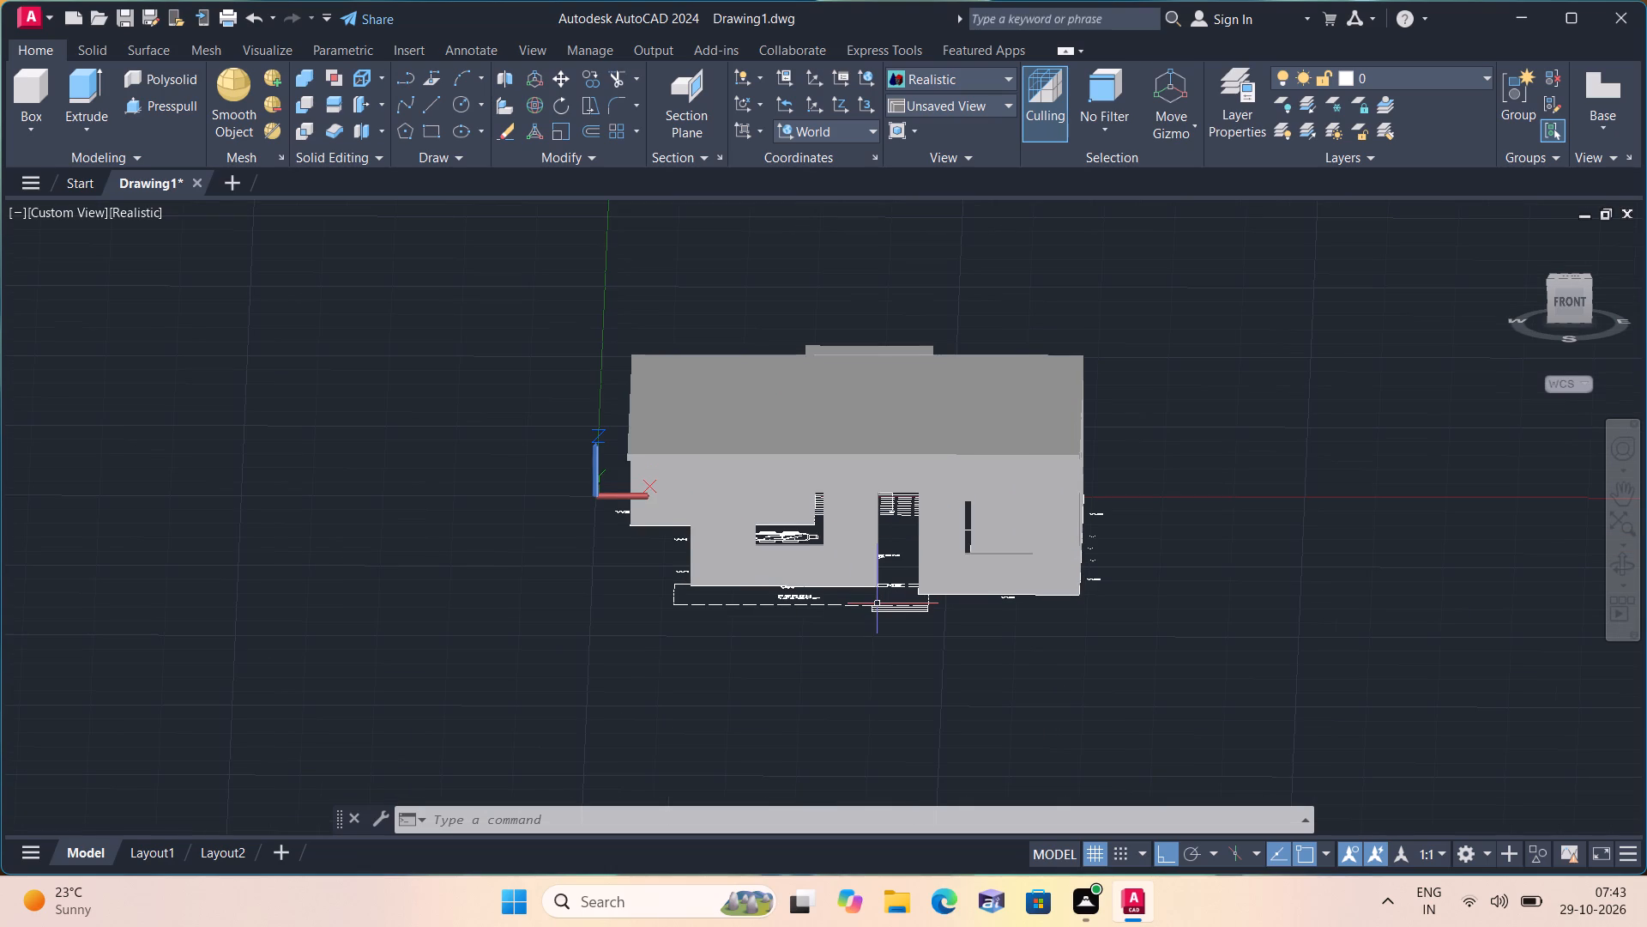
{"action": "middle_click_drag", "start_coordinate": [868, 601], "coordinate": [801, 557]}
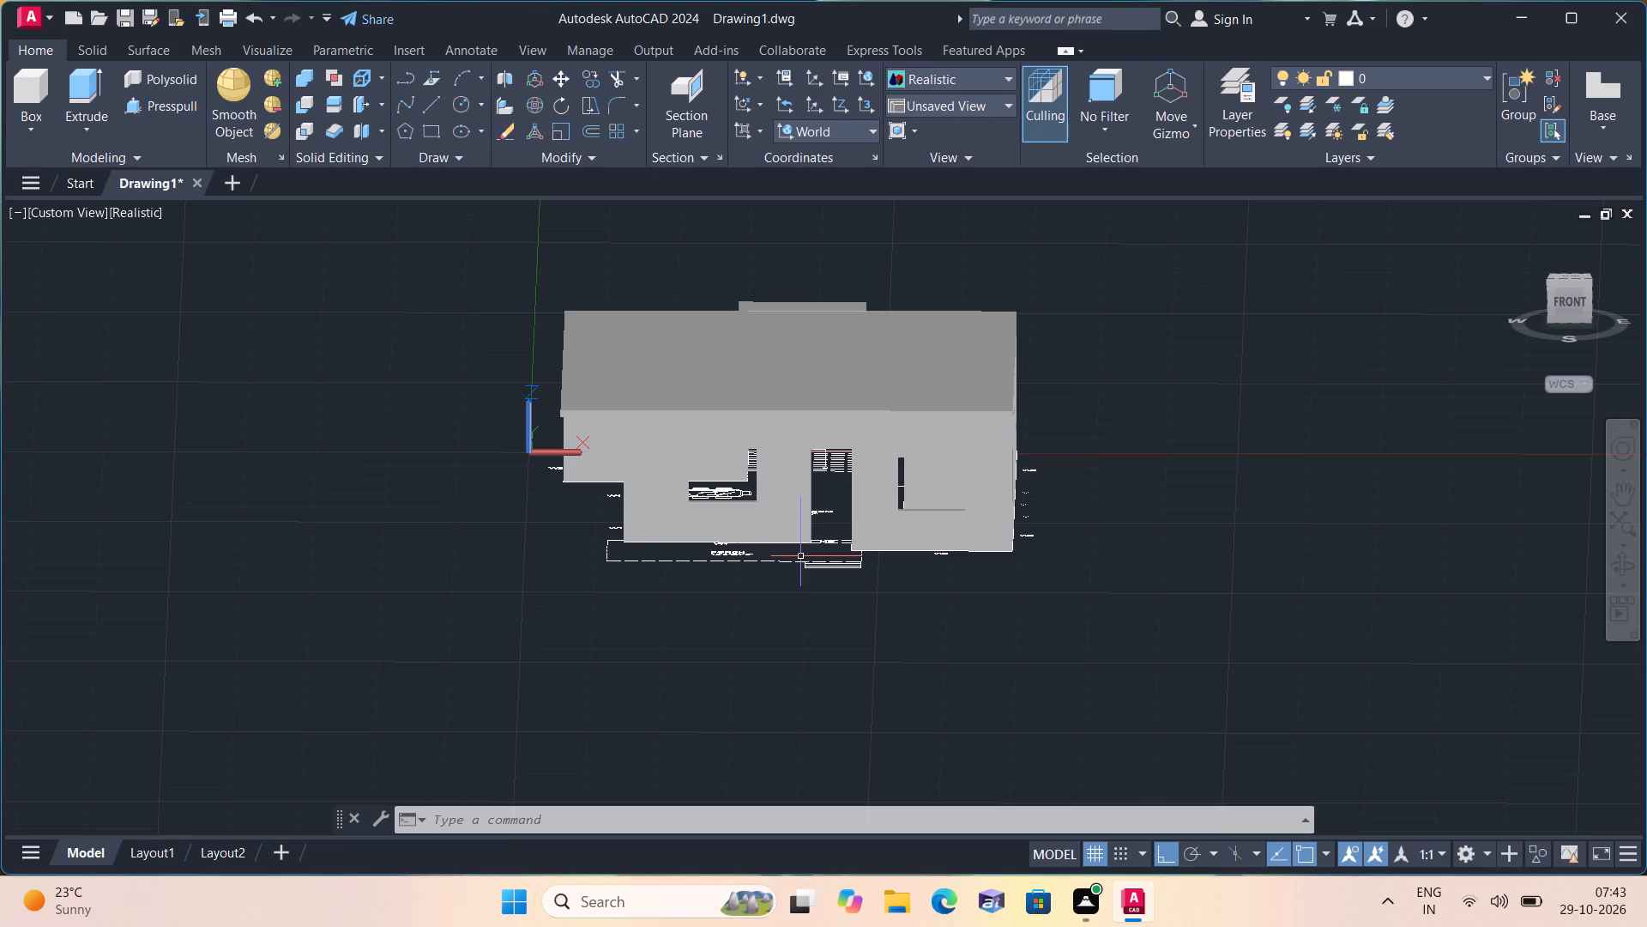
{"action": "scroll", "coordinate": [801, 557], "scroll_direction": "down", "scroll_amount": 1}
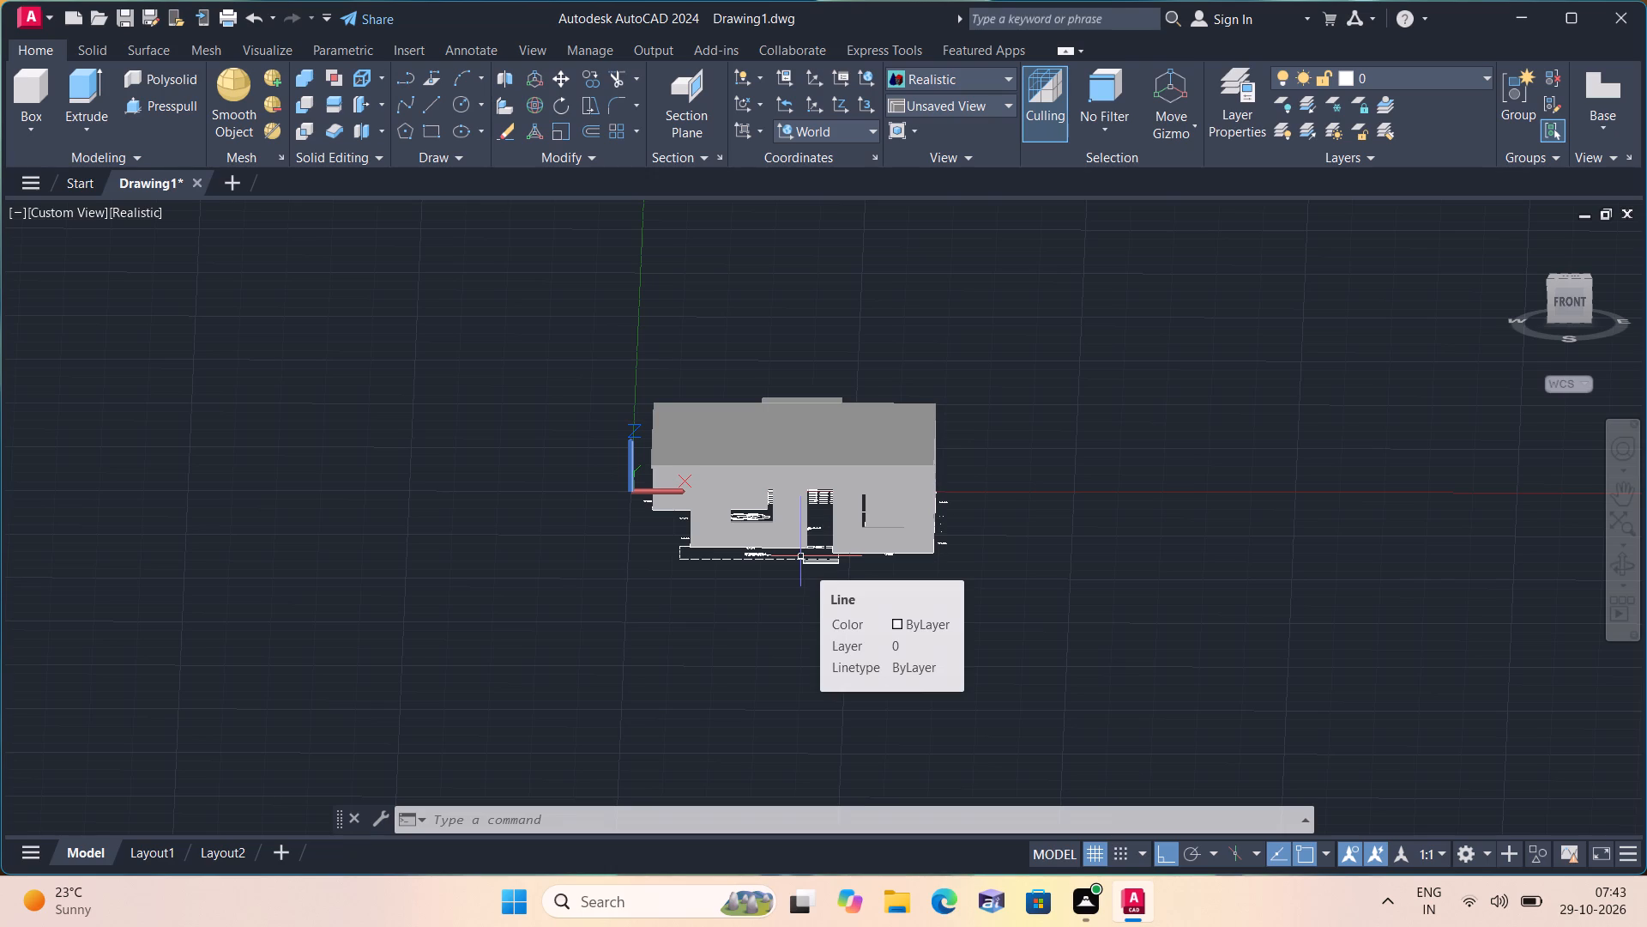
{"action": "scroll", "coordinate": [801, 557], "scroll_direction": "up", "scroll_amount": 1}
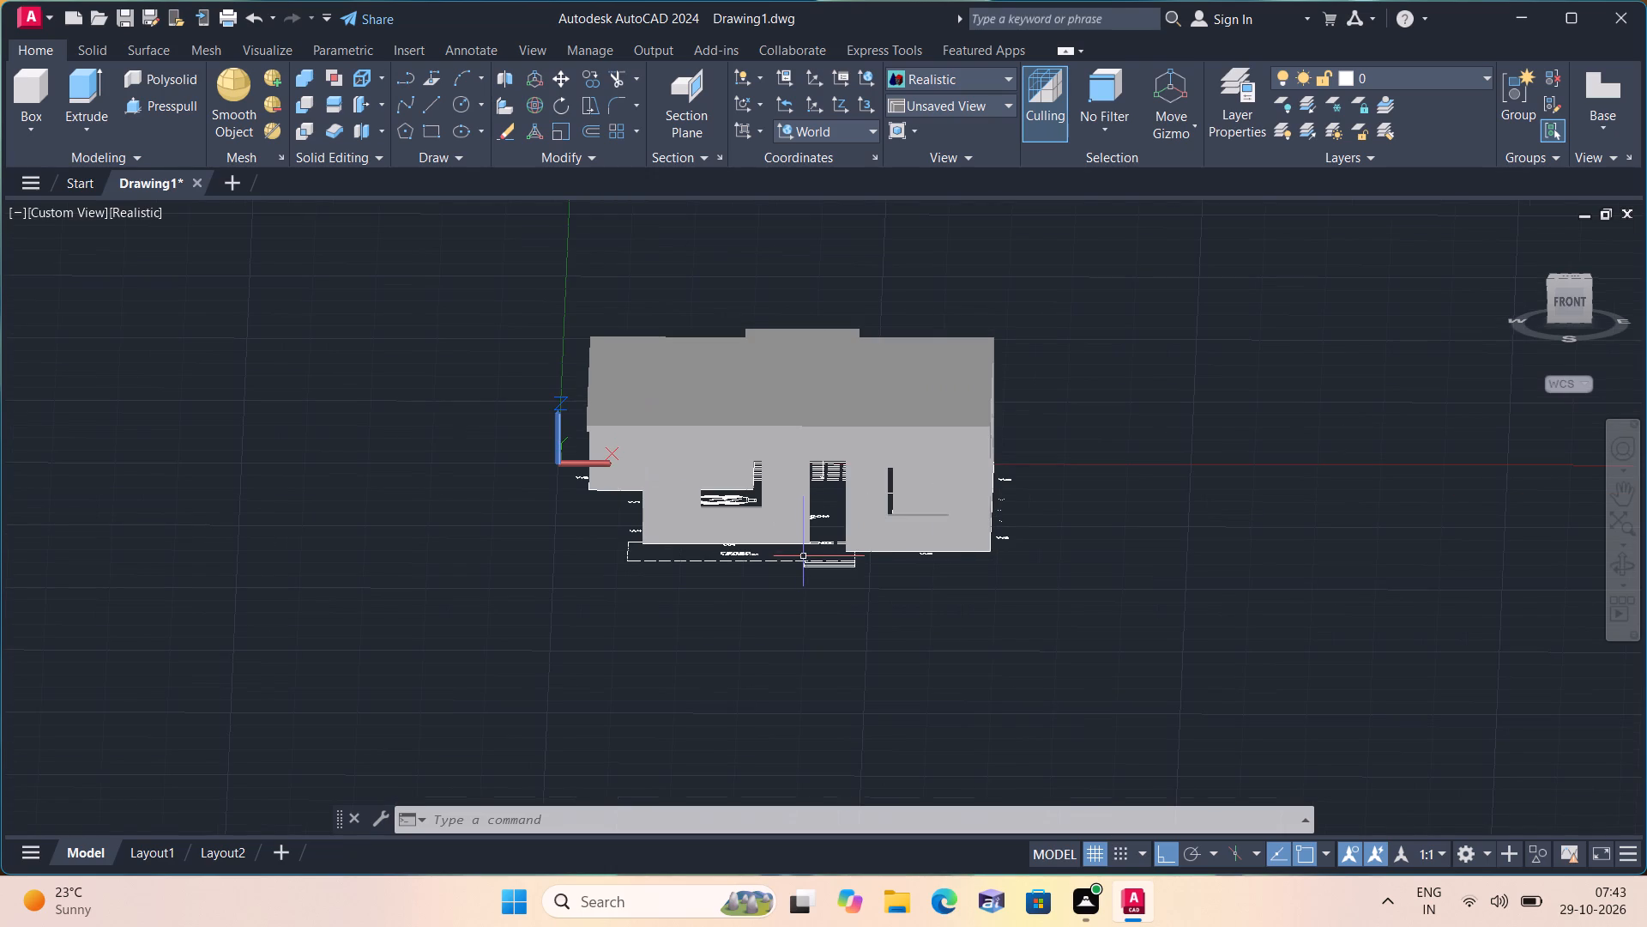
{"action": "scroll", "coordinate": [804, 557], "scroll_direction": "down", "scroll_amount": 1}
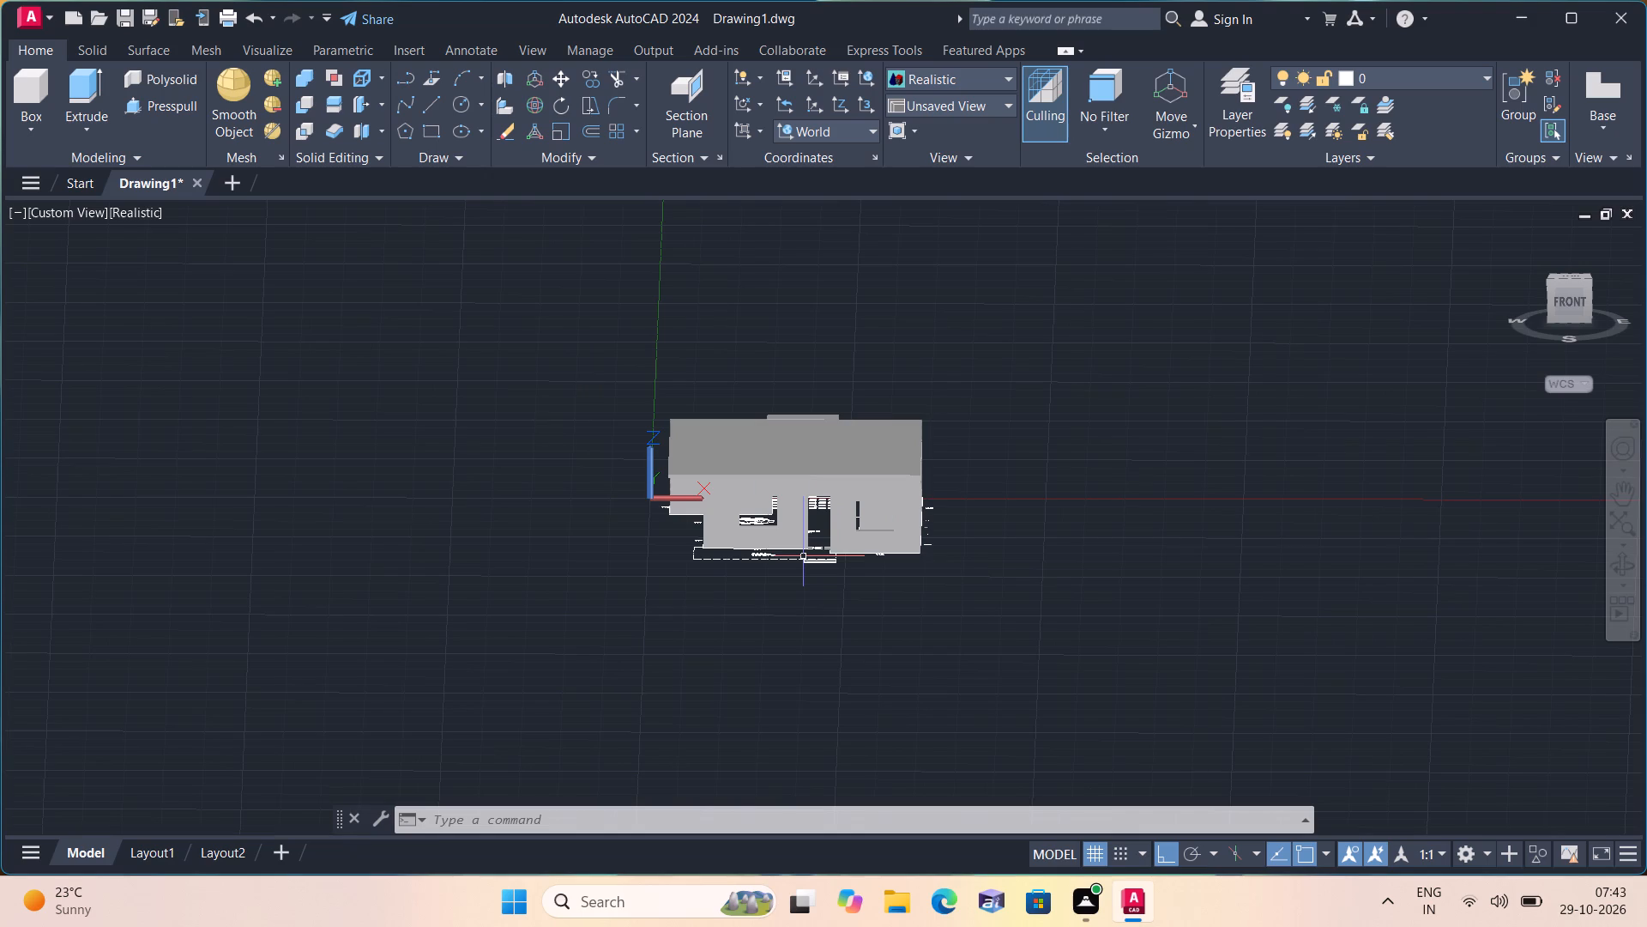
{"action": "scroll", "coordinate": [804, 557], "scroll_direction": "up", "scroll_amount": 1}
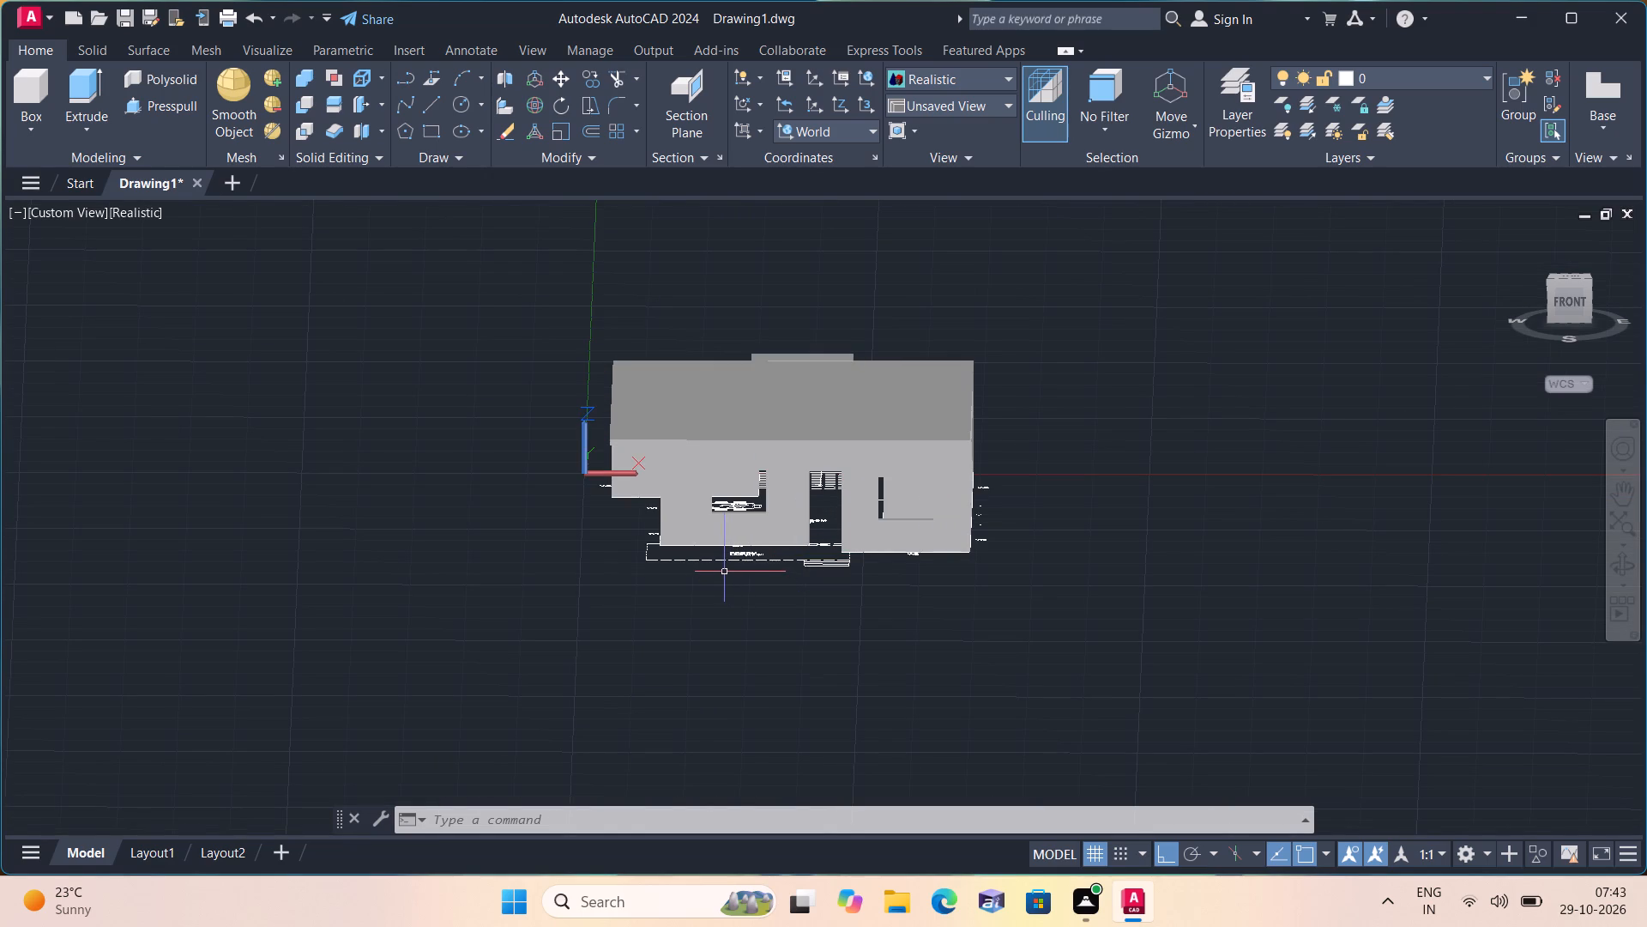
{"action": "scroll", "coordinate": [734, 565], "scroll_direction": "up", "scroll_amount": 1}
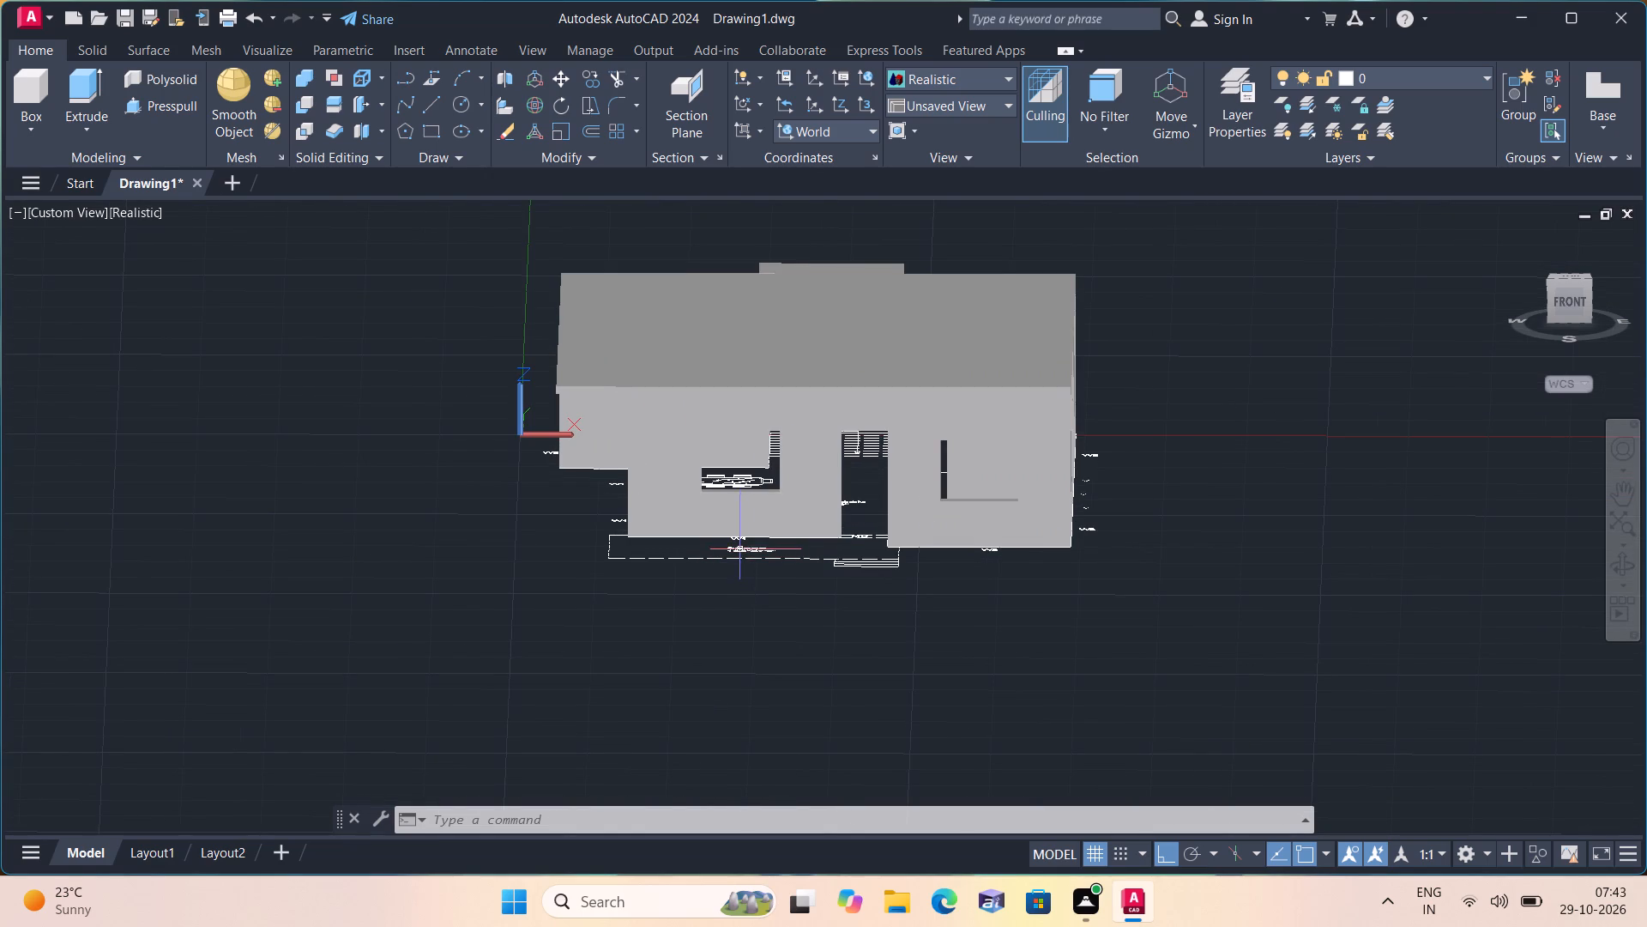
{"action": "scroll", "coordinate": [733, 474], "scroll_direction": "up", "scroll_amount": 1}
{"action": "middle_click_drag", "start_coordinate": [696, 465], "coordinate": [689, 483]}
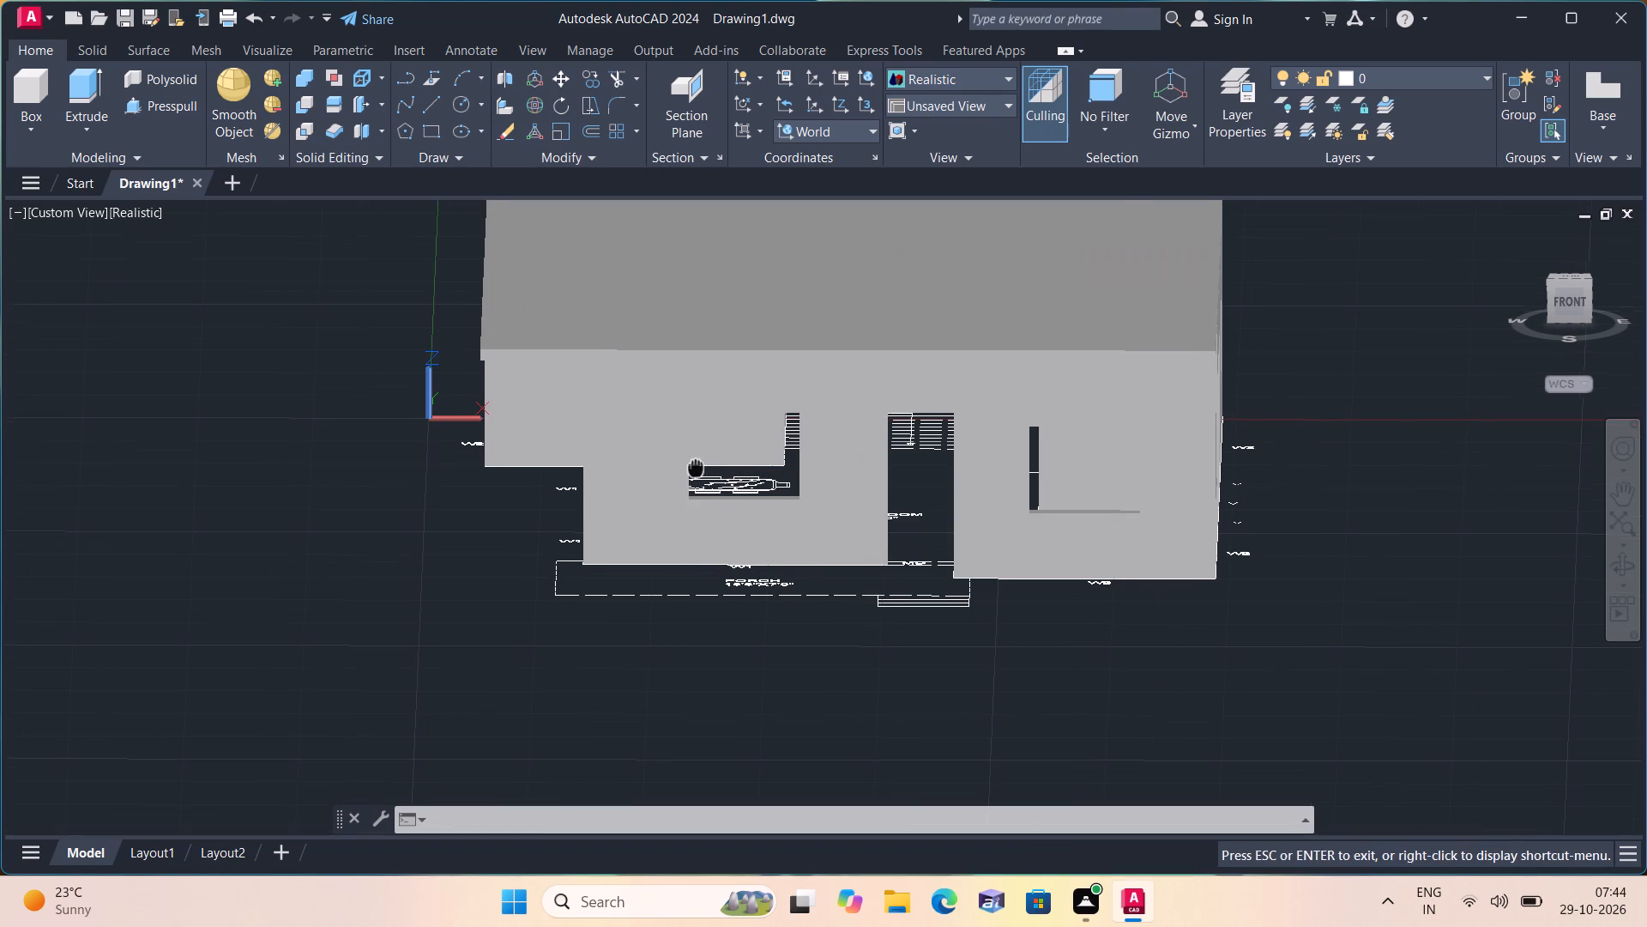
{"action": "middle_click_drag", "start_coordinate": [689, 483], "coordinate": [690, 512]}
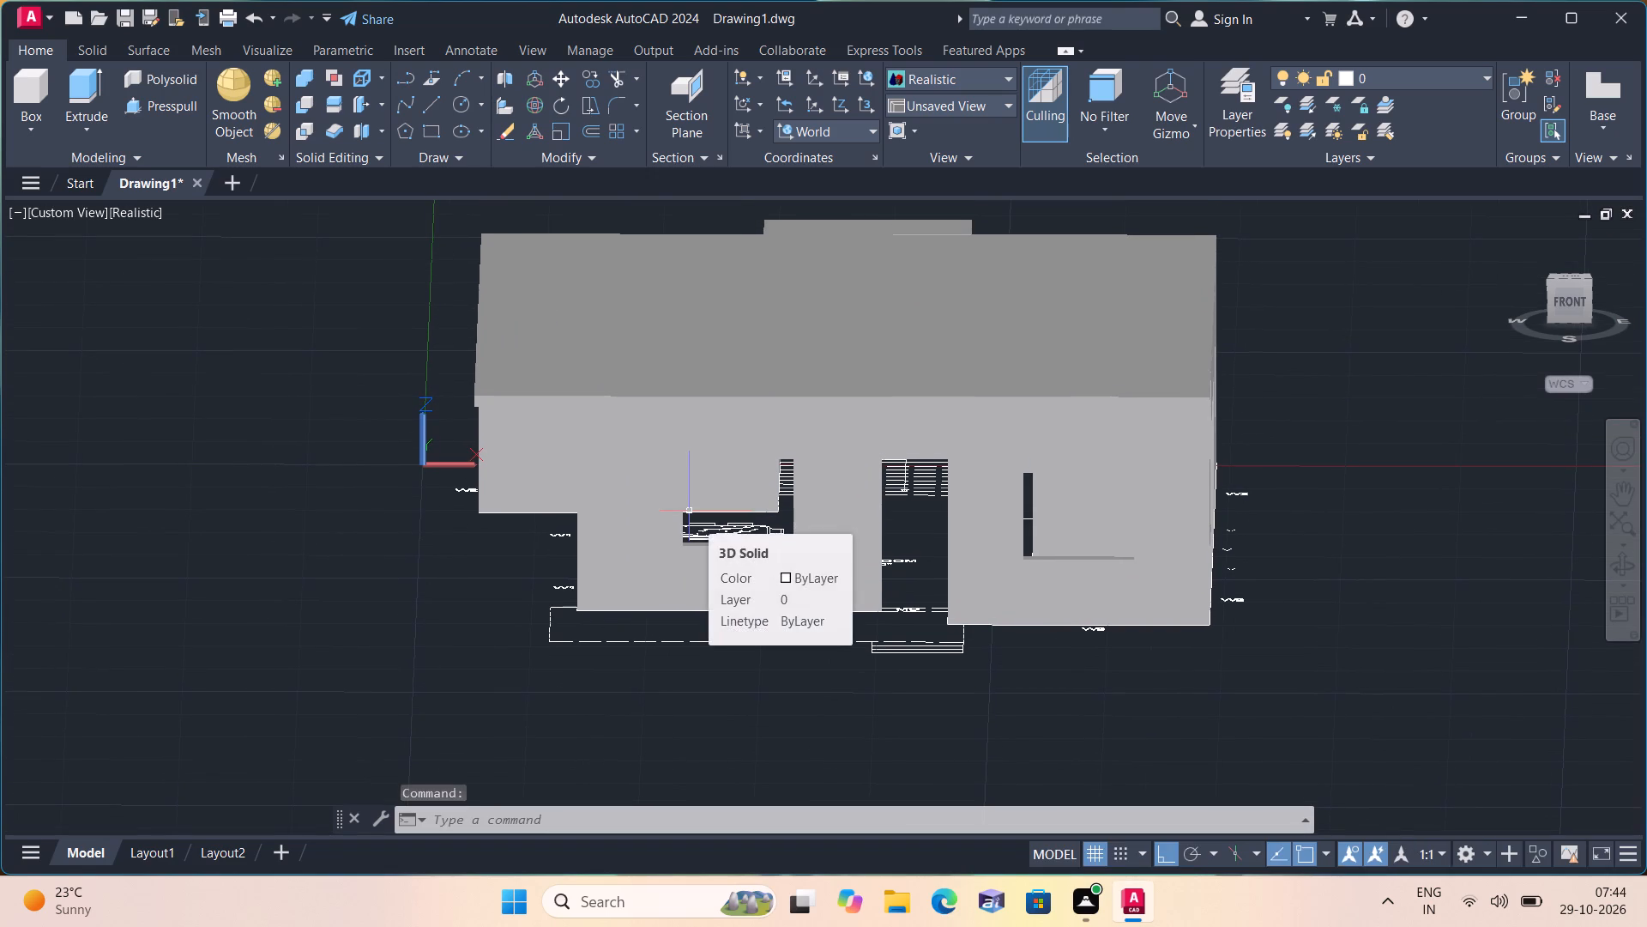
{"action": "left_click", "coordinate": [721, 391]}
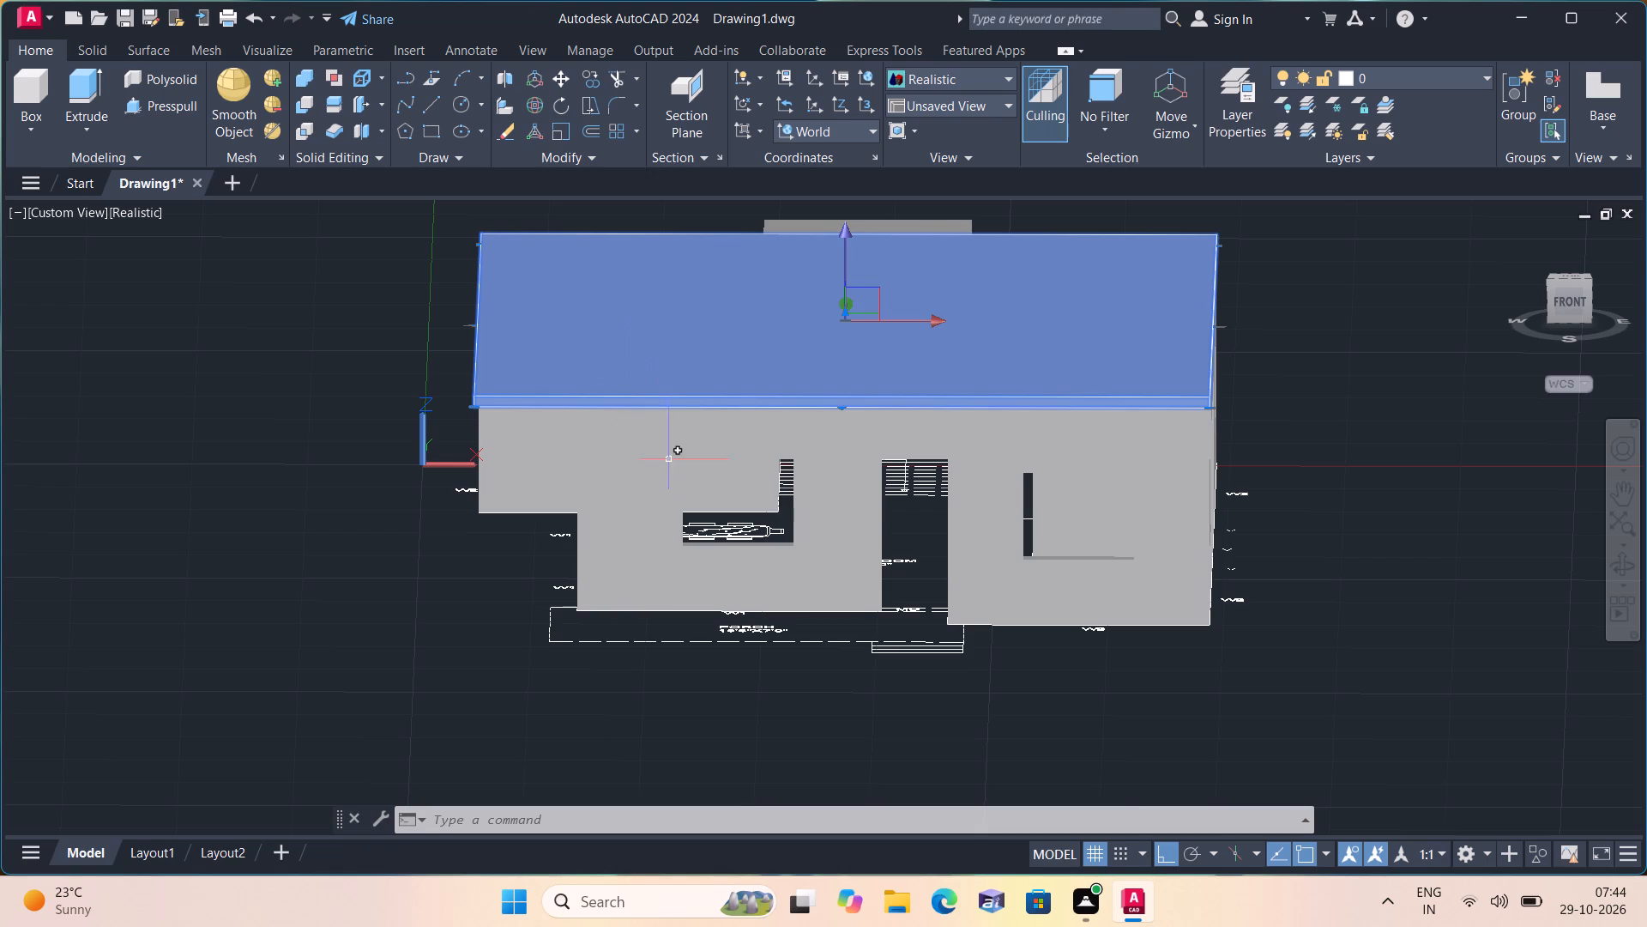
{"action": "scroll", "coordinate": [607, 420], "scroll_direction": "up", "scroll_amount": 1}
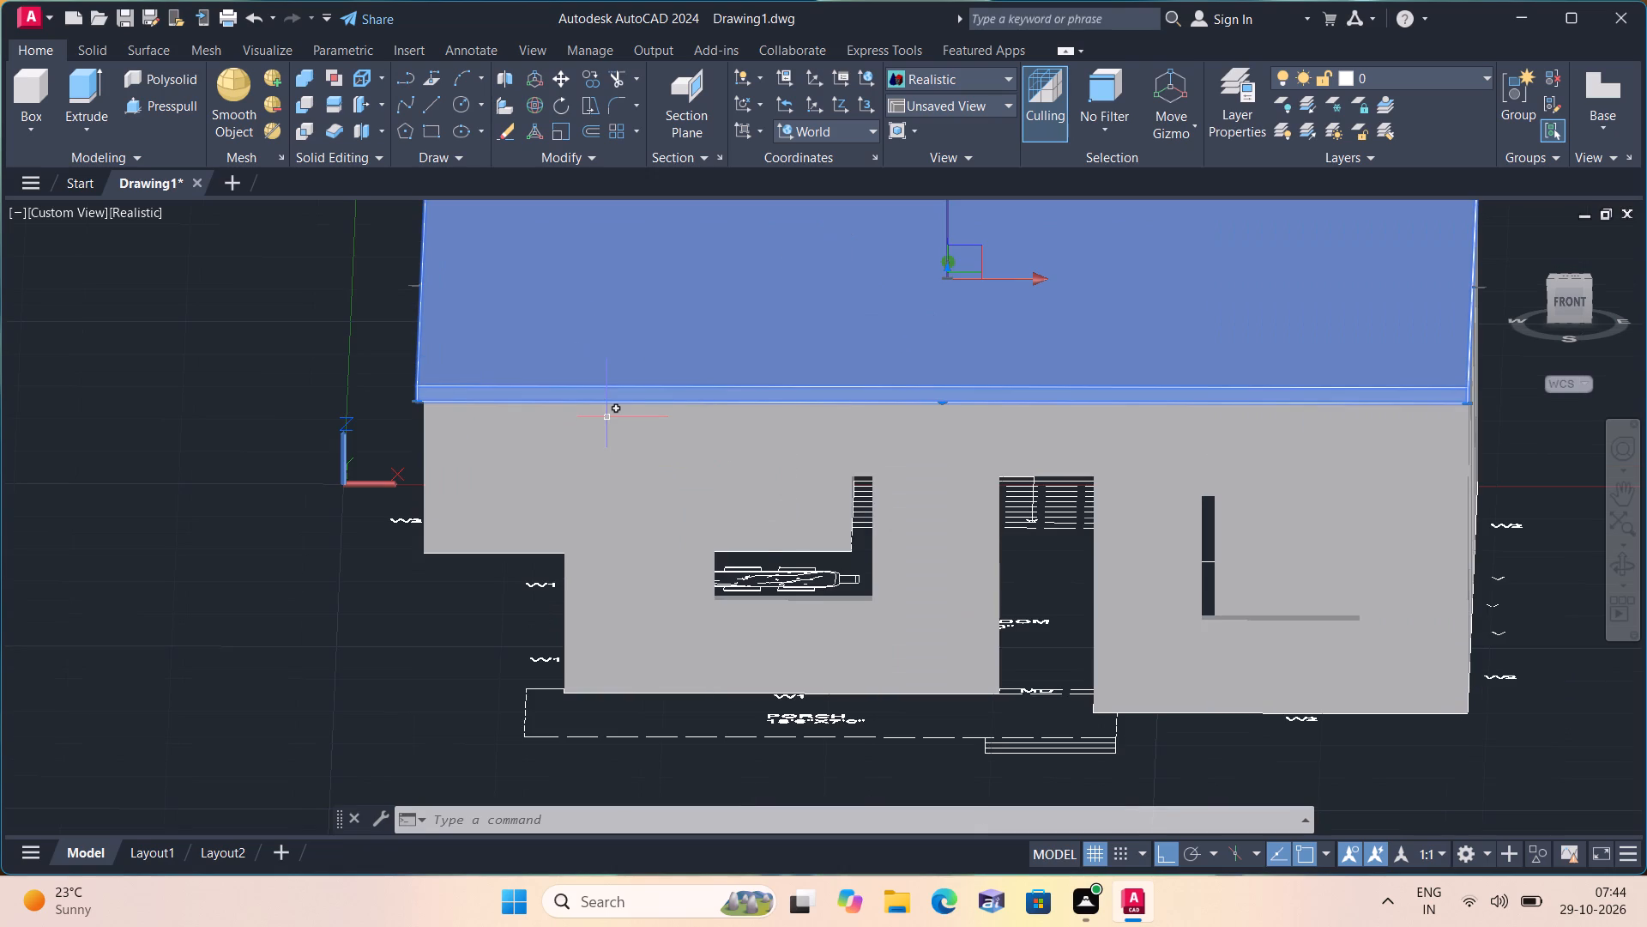
{"action": "scroll", "coordinate": [607, 418], "scroll_direction": "down", "scroll_amount": 1}
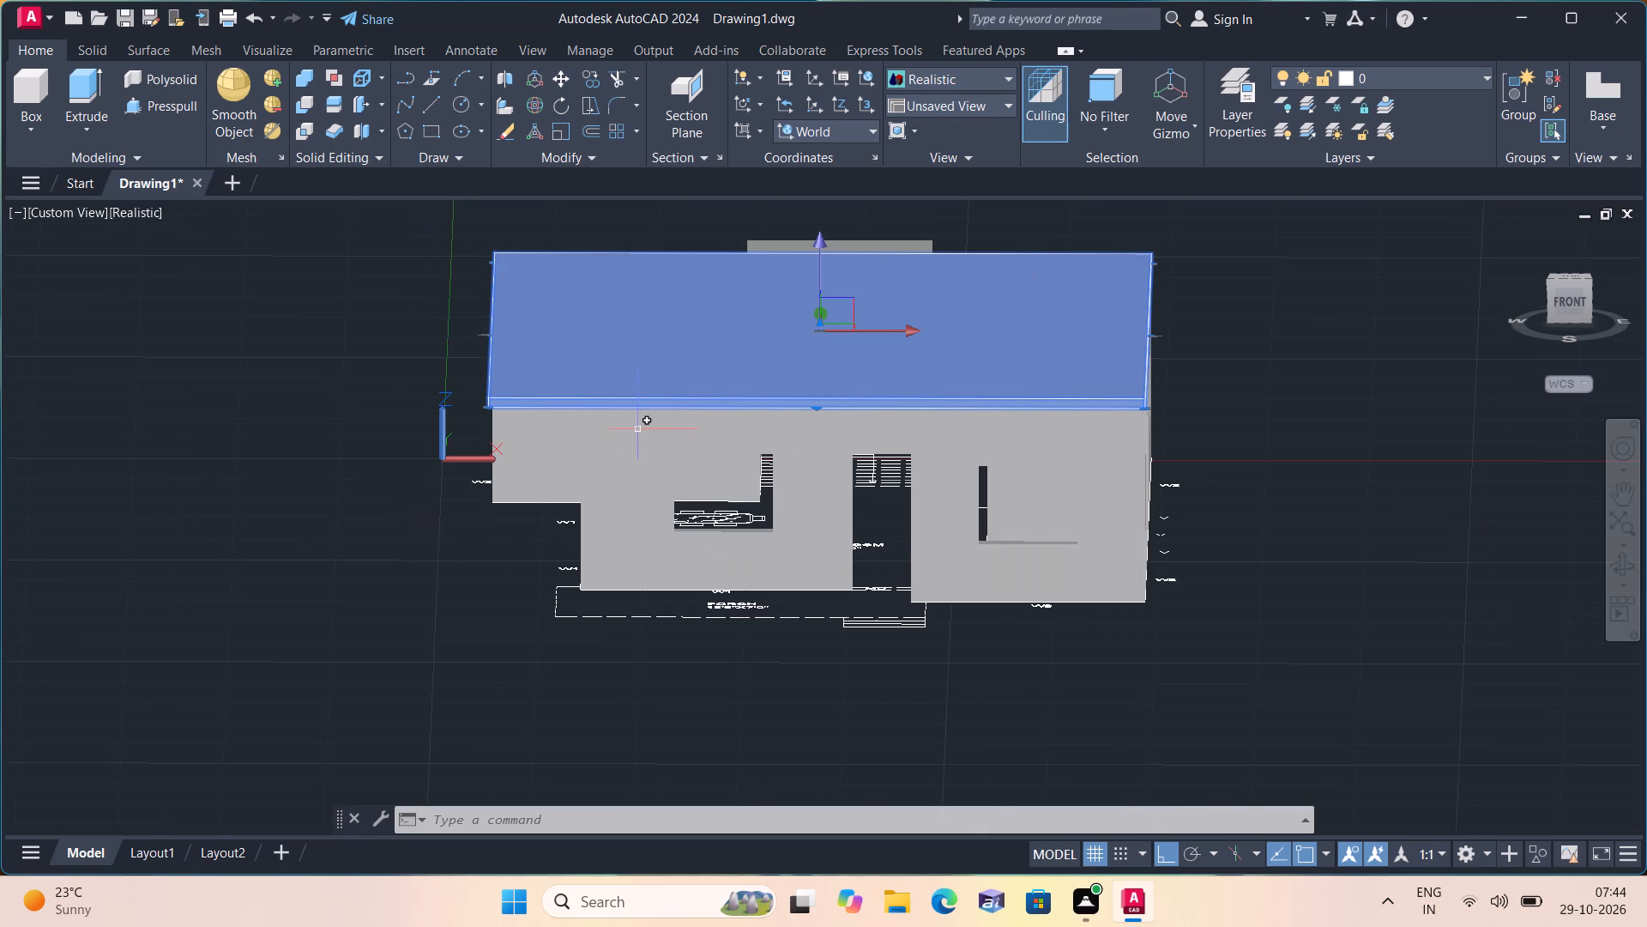
{"action": "key", "text": "Escape"}
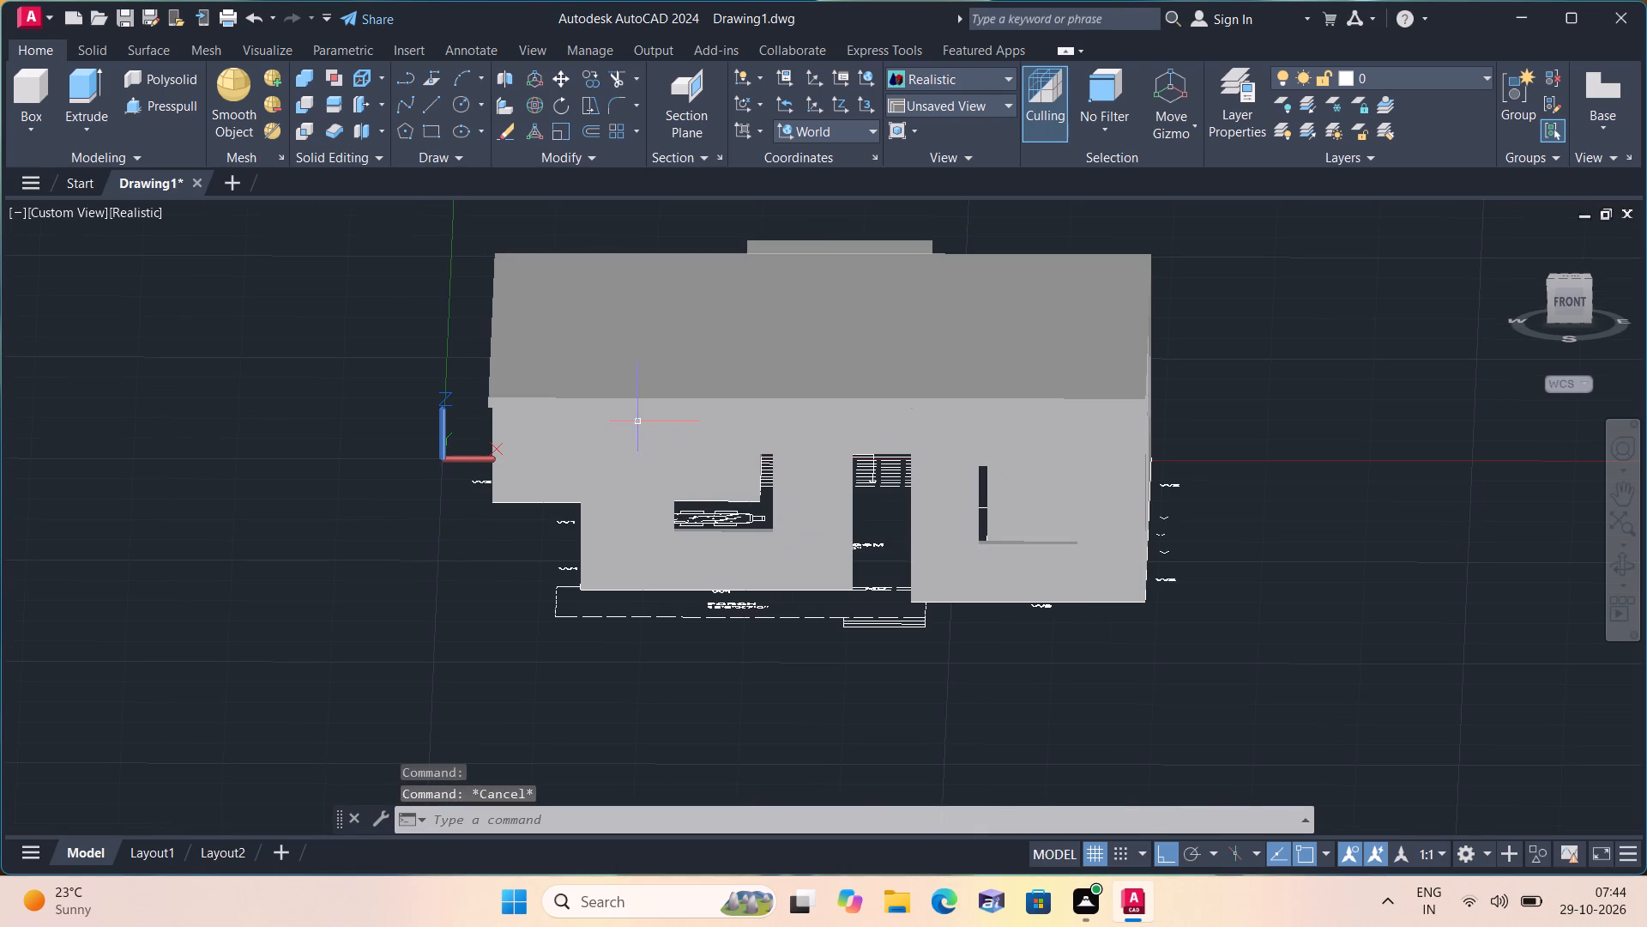
Open the Materials Browser with the MAT command, keeping the house model in view.
{"action": "scroll", "coordinate": [534, 340], "scroll_direction": "down", "scroll_amount": 1}
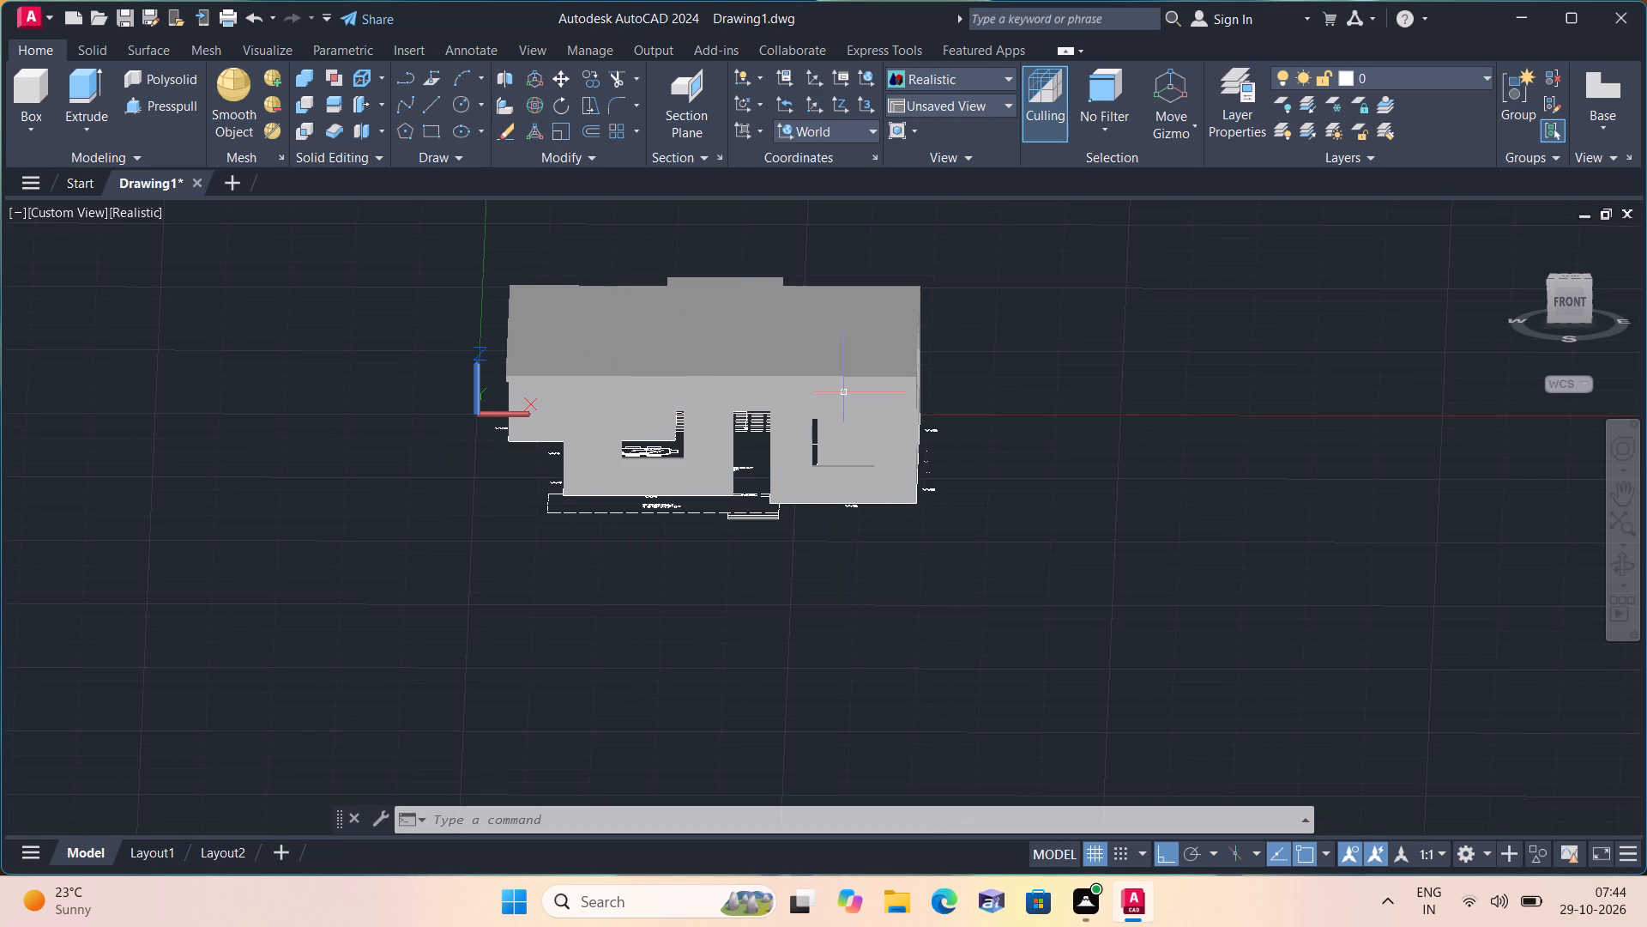
{"action": "middle_click_drag", "start_coordinate": [824, 390], "coordinate": [651, 388]}
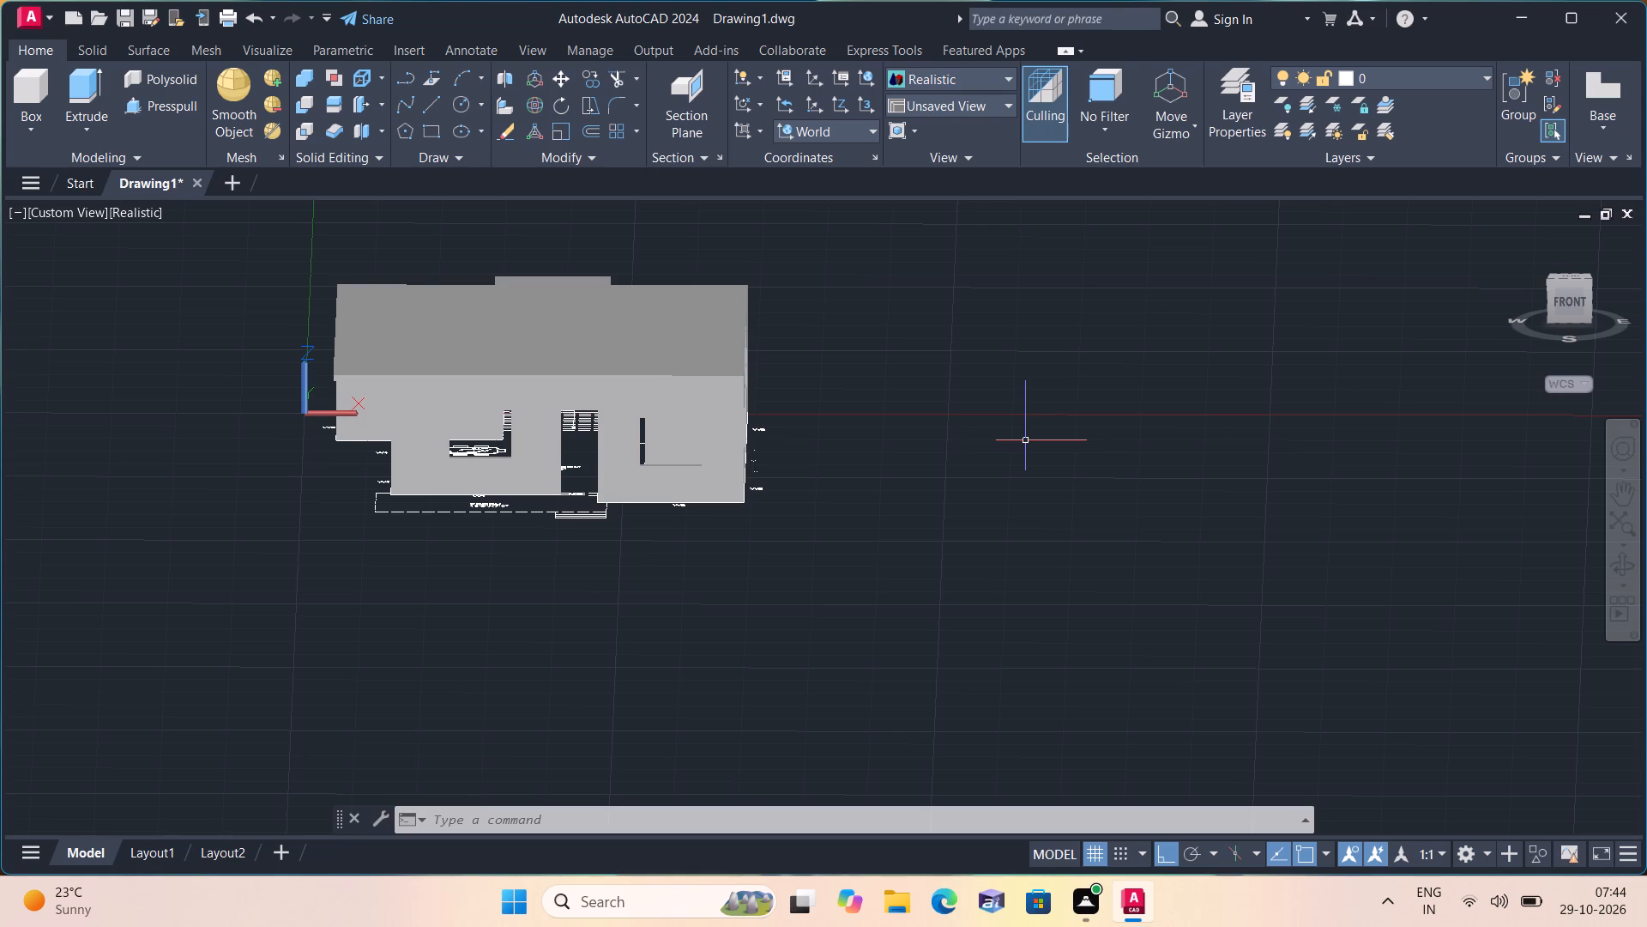
{"action": "key", "text": "m"}
{"action": "type", "text": "at"}
{"action": "key", "text": "space"}
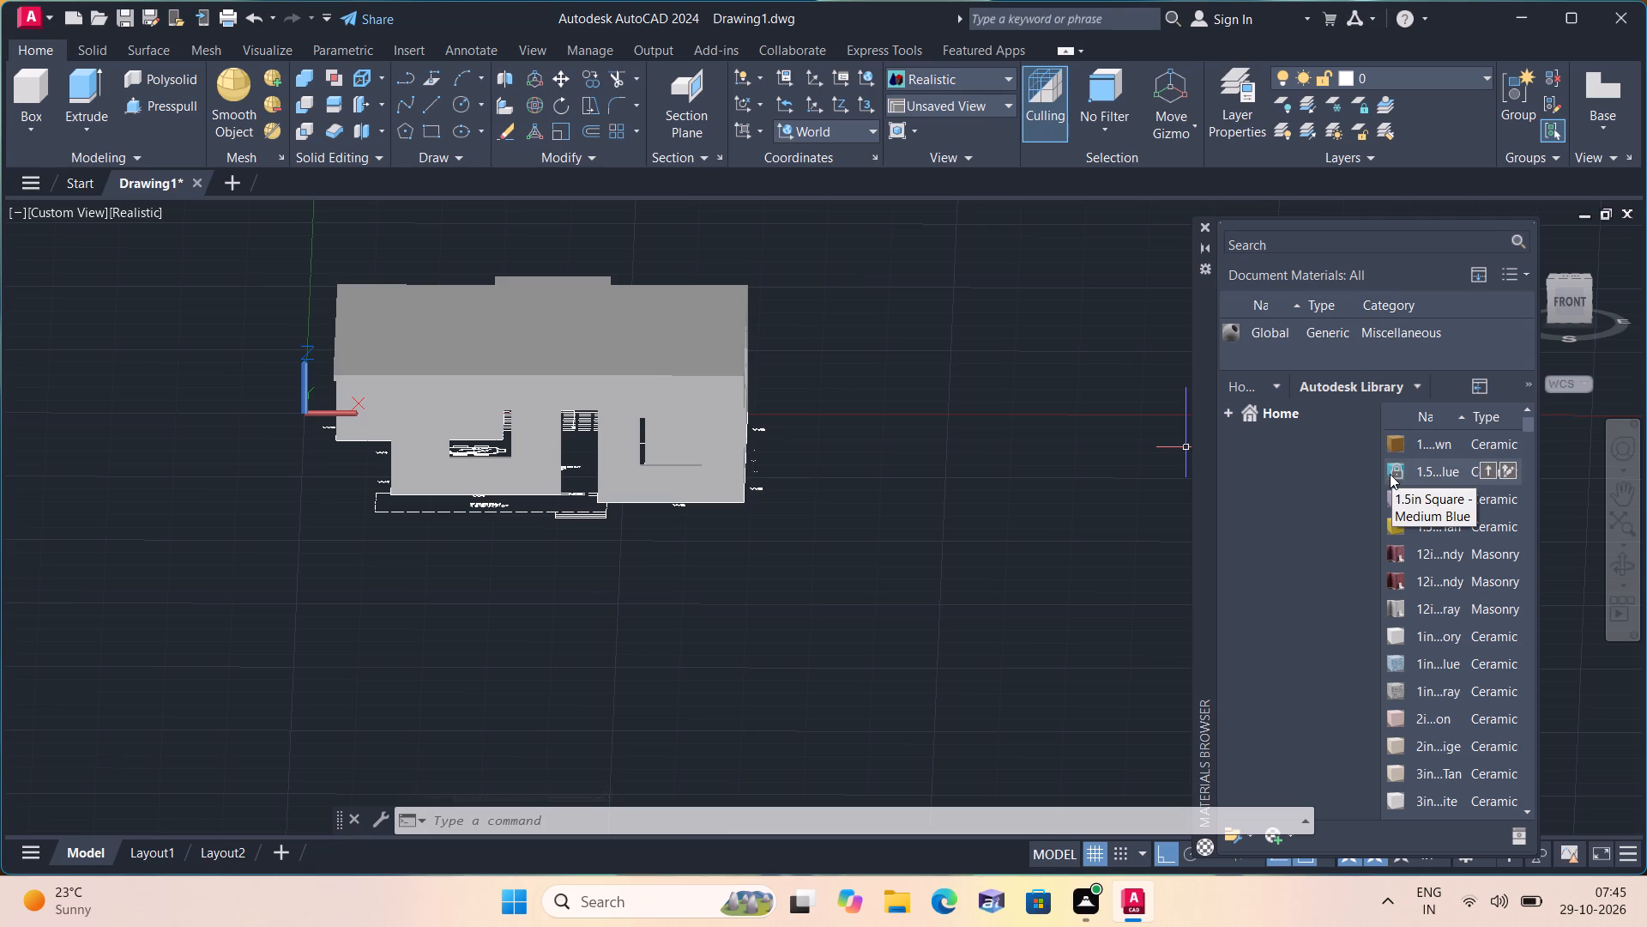
Apply the 1.5in Square - Medium Blue ceramic tile to the front wall's western section: both piers and the piece below the window.
{"action": "left_click_drag", "start_coordinate": [1394, 469], "coordinate": [873, 495]}
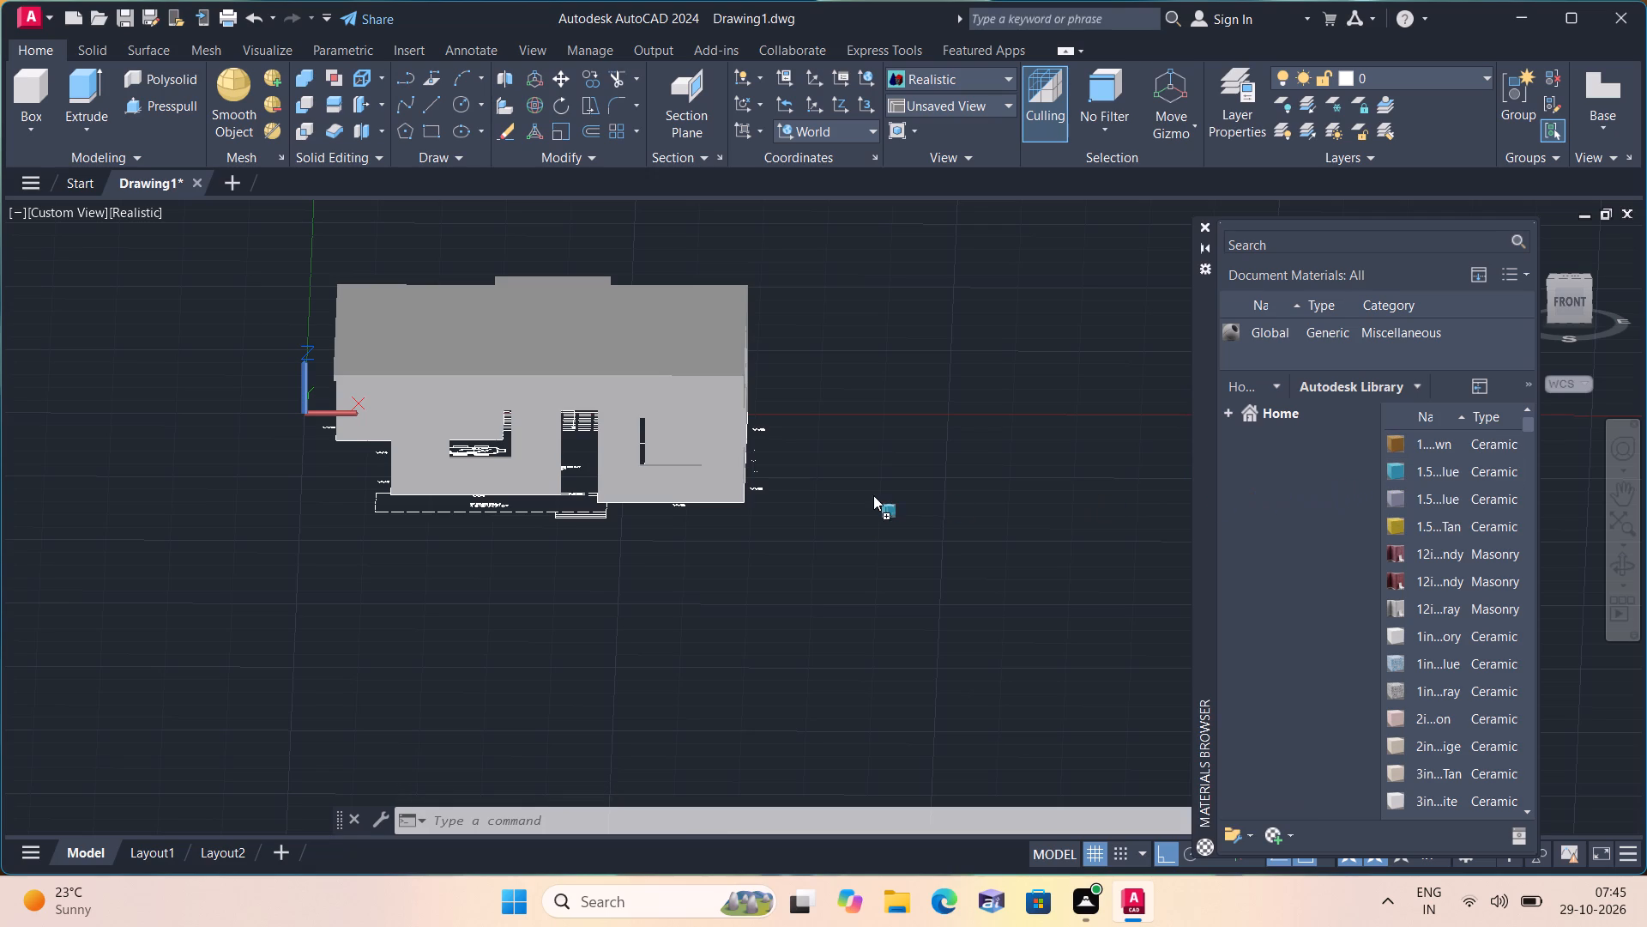
{"action": "left_click_drag", "start_coordinate": [873, 495], "coordinate": [516, 463]}
{"action": "scroll", "coordinate": [464, 479], "scroll_direction": "up", "scroll_amount": 1}
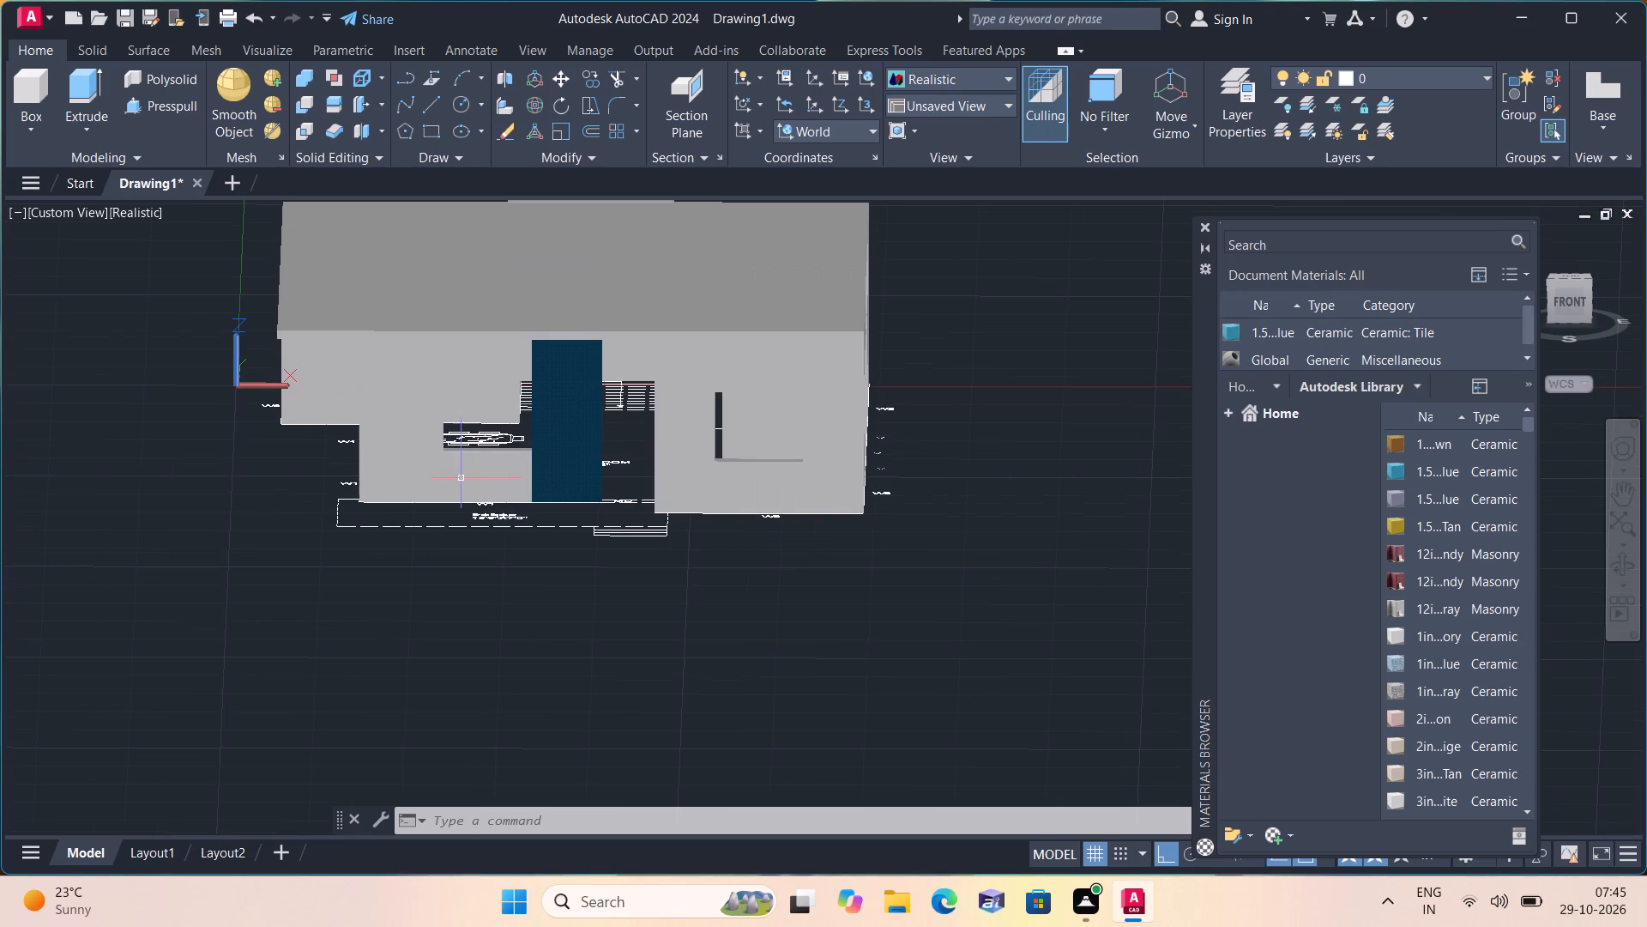
{"action": "left_click", "coordinate": [456, 479]}
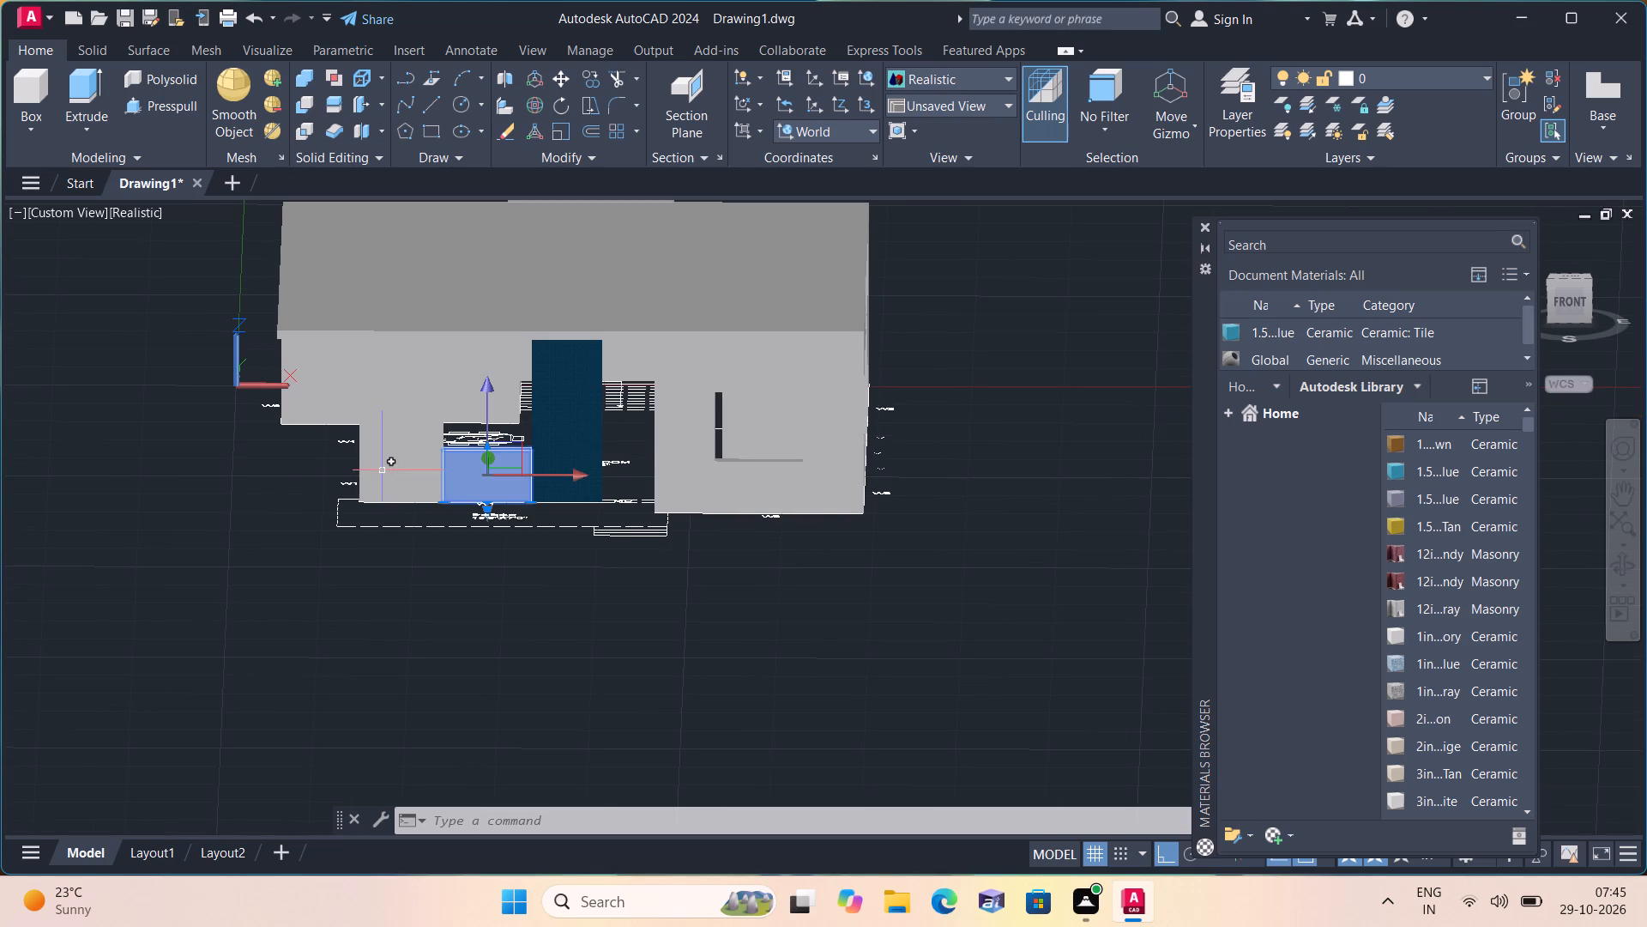
{"action": "left_click", "coordinate": [383, 471]}
{"action": "key", "text": "Escape"}
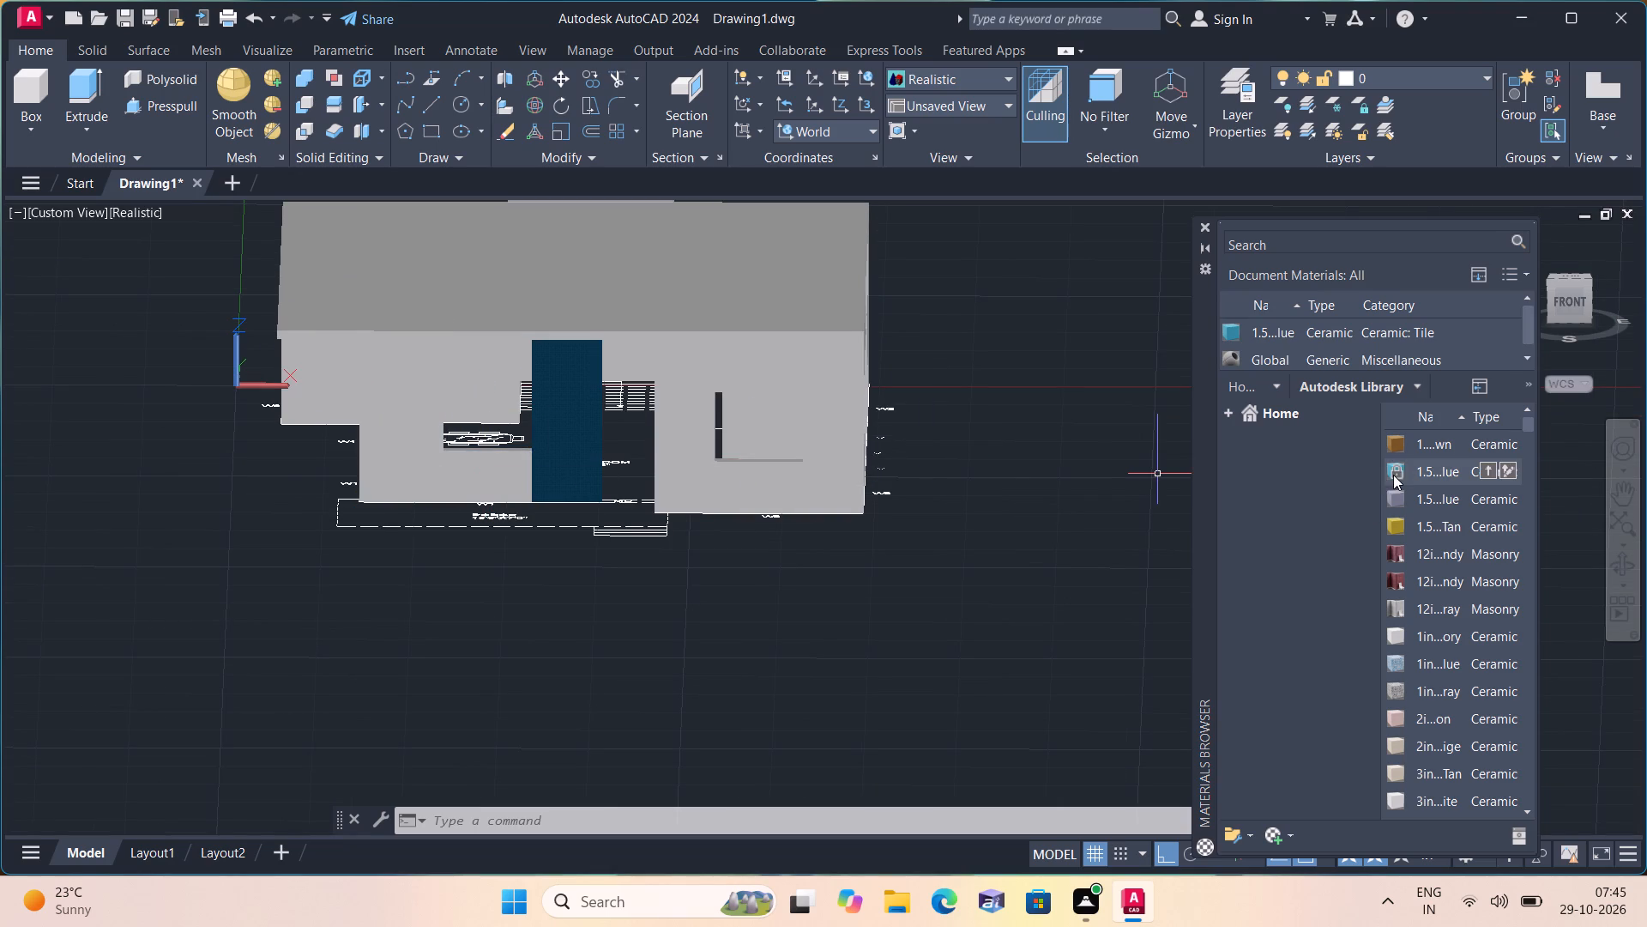
{"action": "left_click_drag", "start_coordinate": [1399, 470], "coordinate": [487, 511]}
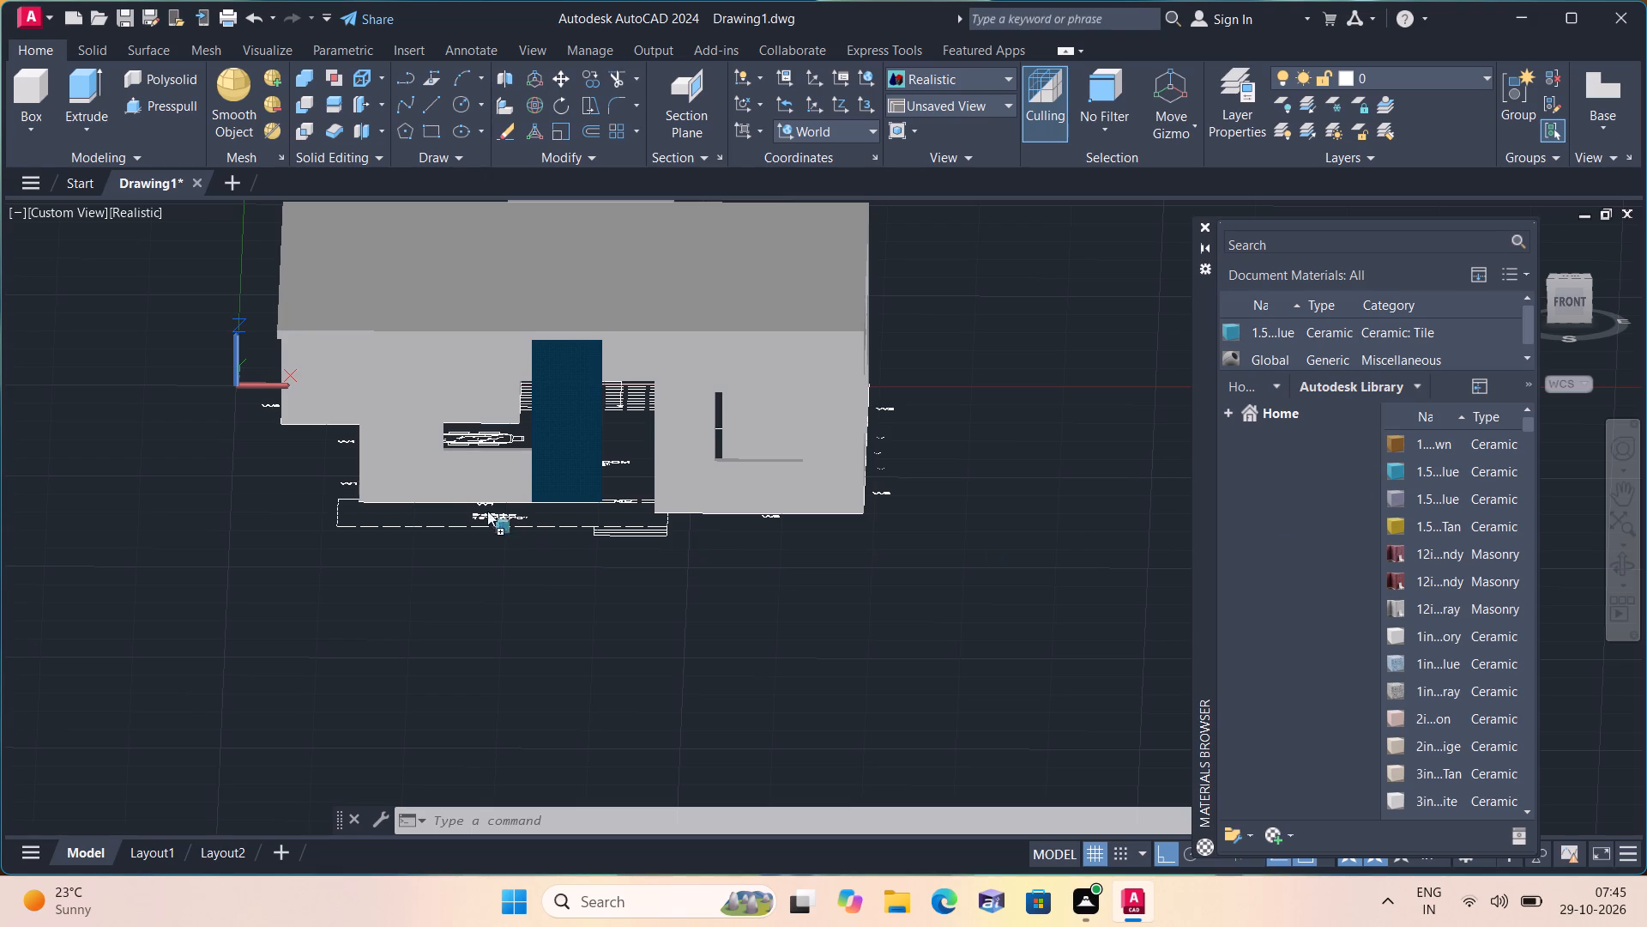
{"action": "left_click_drag", "start_coordinate": [487, 511], "coordinate": [395, 469]}
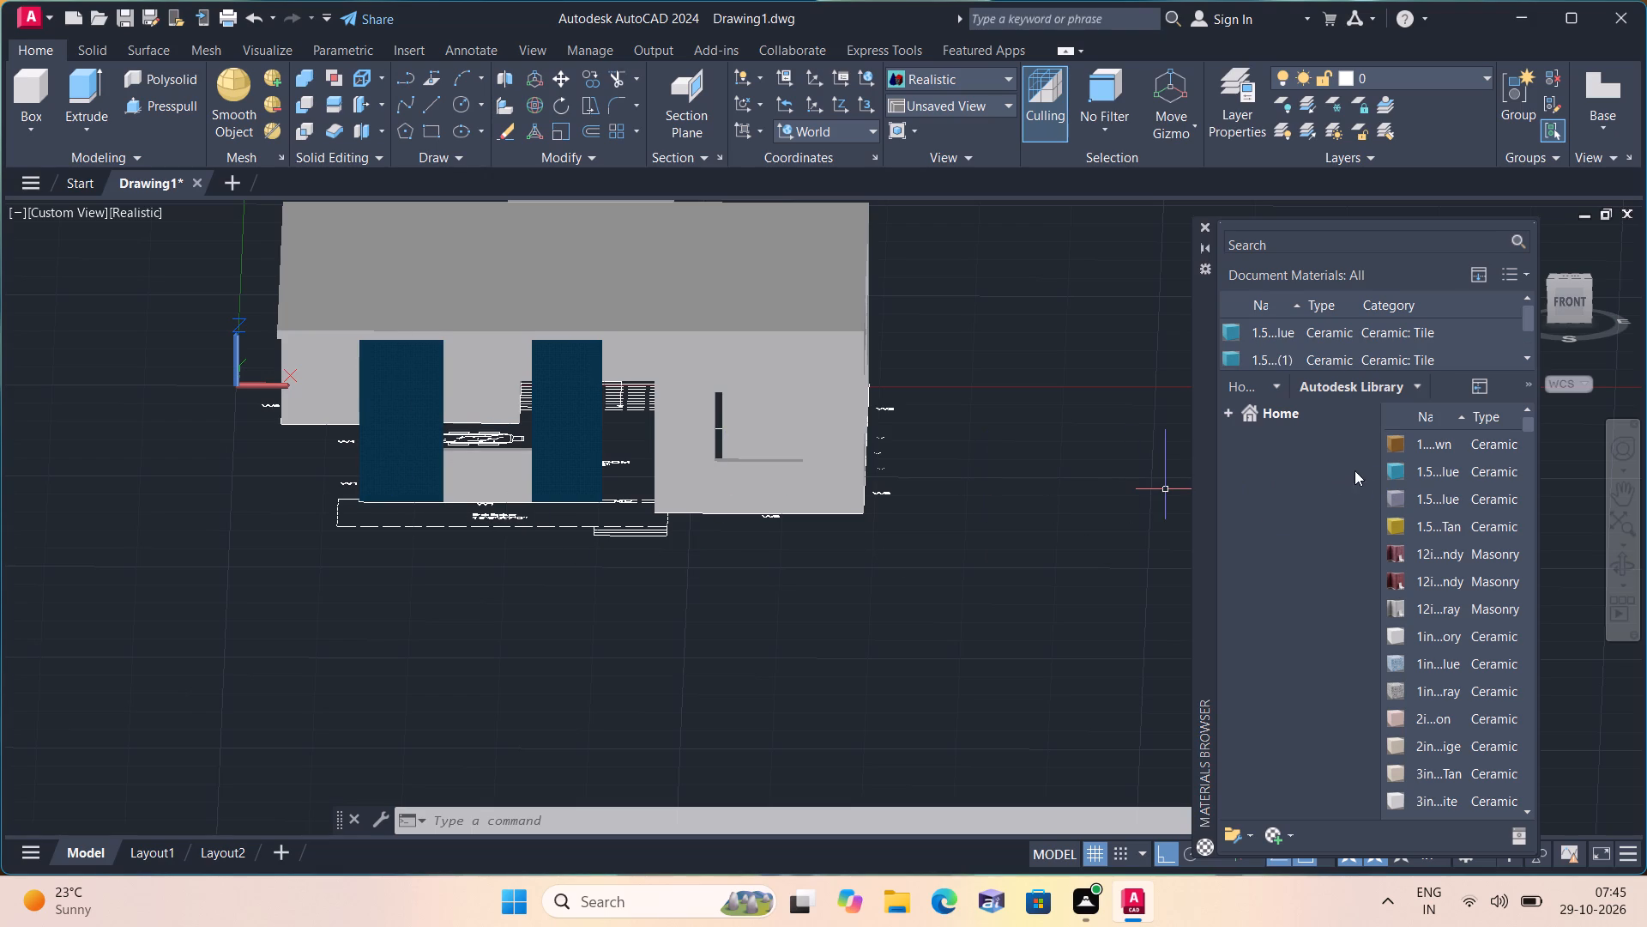
{"action": "left_click_drag", "start_coordinate": [1397, 469], "coordinate": [498, 476]}
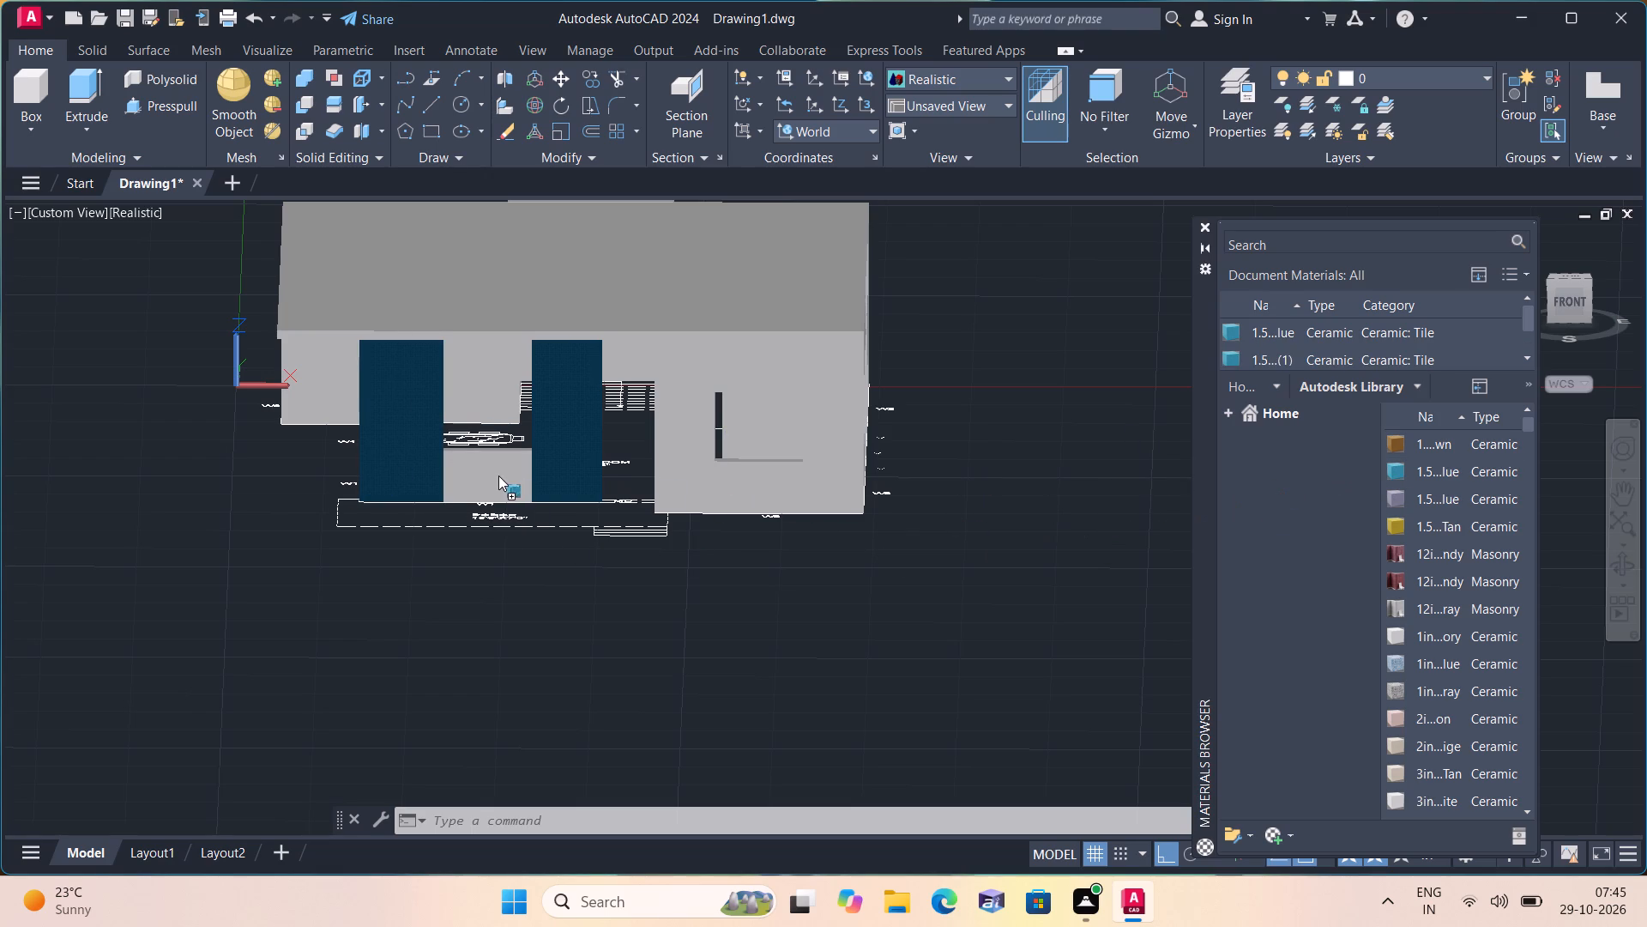
{"action": "left_click_drag", "start_coordinate": [498, 476], "coordinate": [487, 470]}
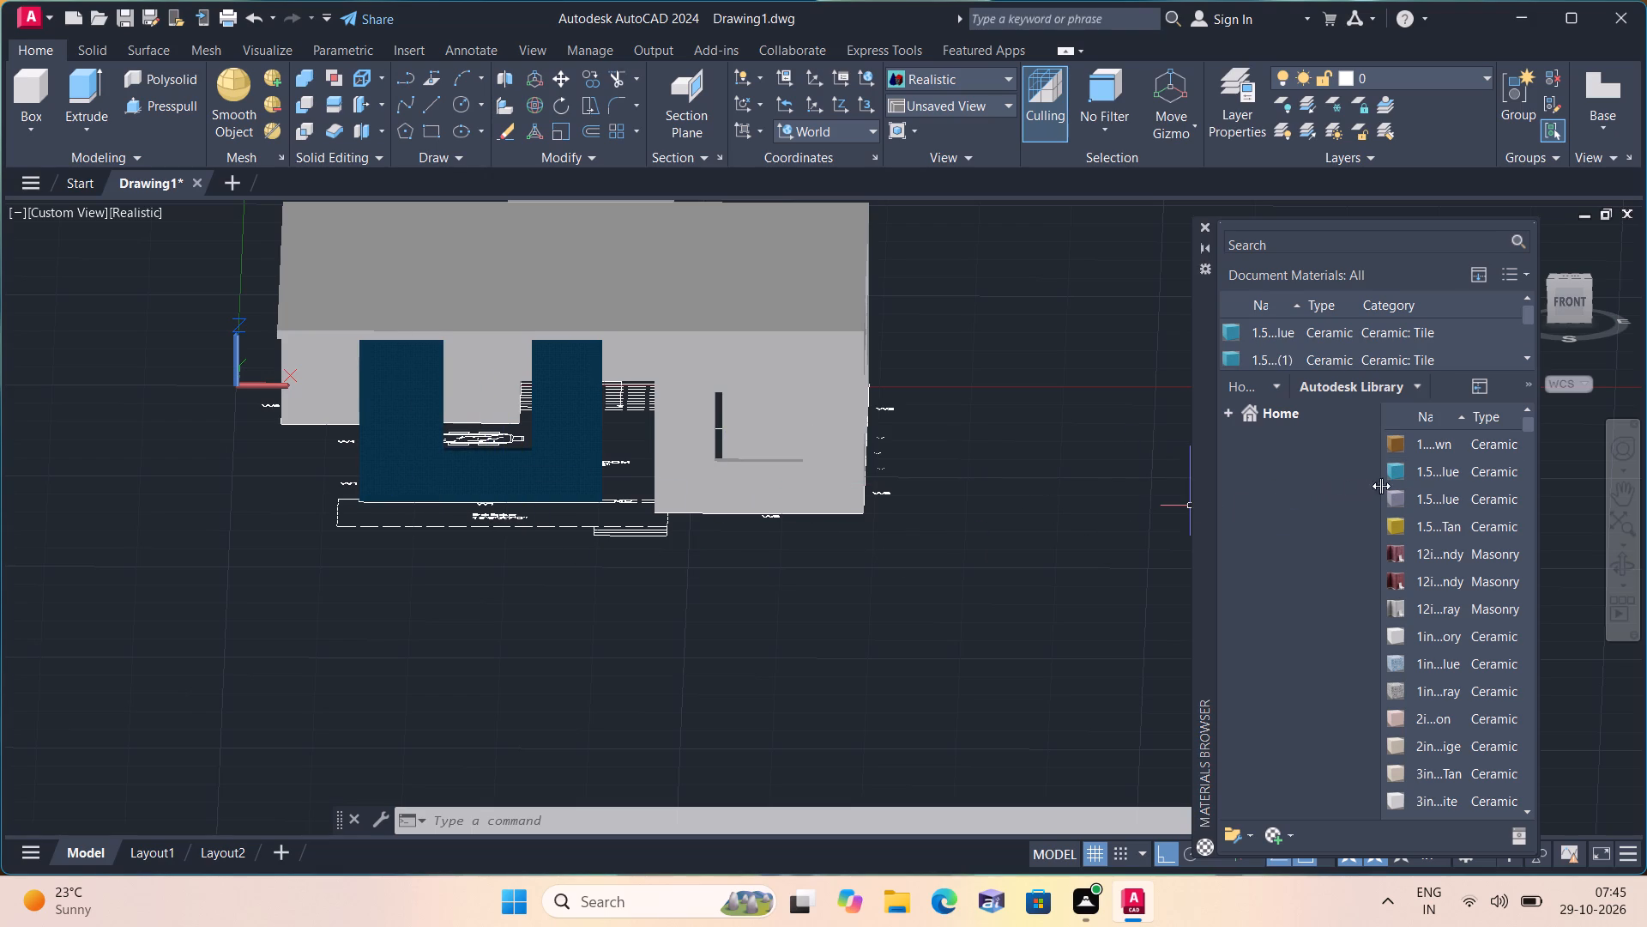
Apply the dark red 12in masonry material (12i...ndy) to the front wall's eastern section: below the window and both piers beside it.
{"action": "left_click_drag", "start_coordinate": [1400, 552], "coordinate": [796, 478]}
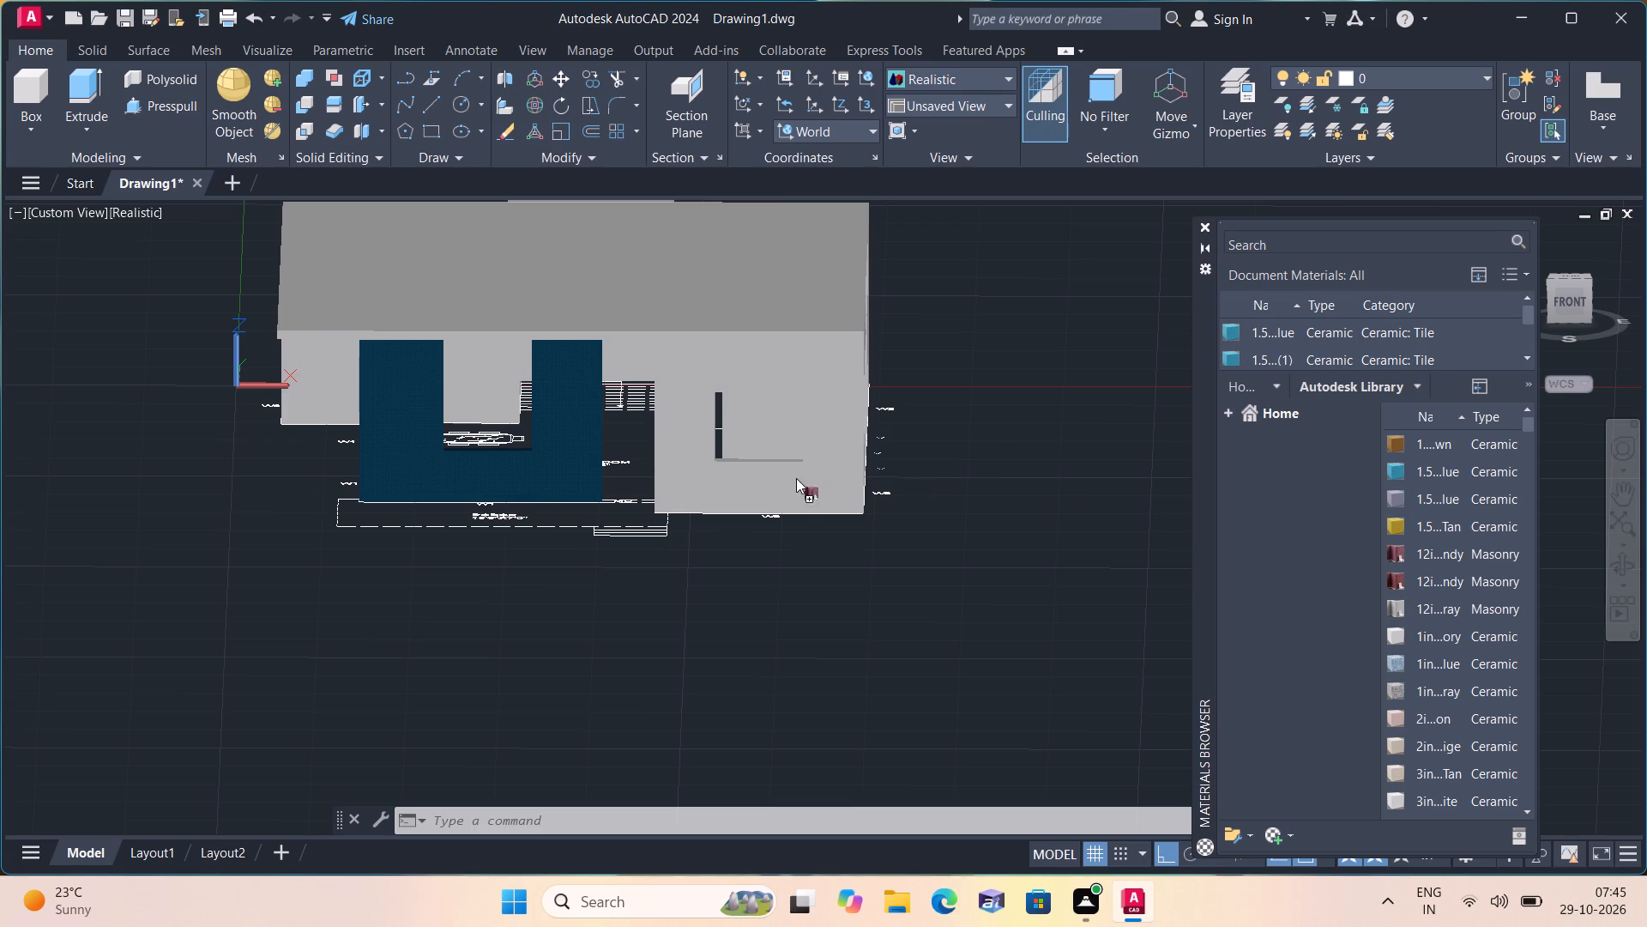
{"action": "left_click_drag", "start_coordinate": [796, 478], "coordinate": [769, 482]}
{"action": "left_click_drag", "start_coordinate": [1402, 555], "coordinate": [842, 482]}
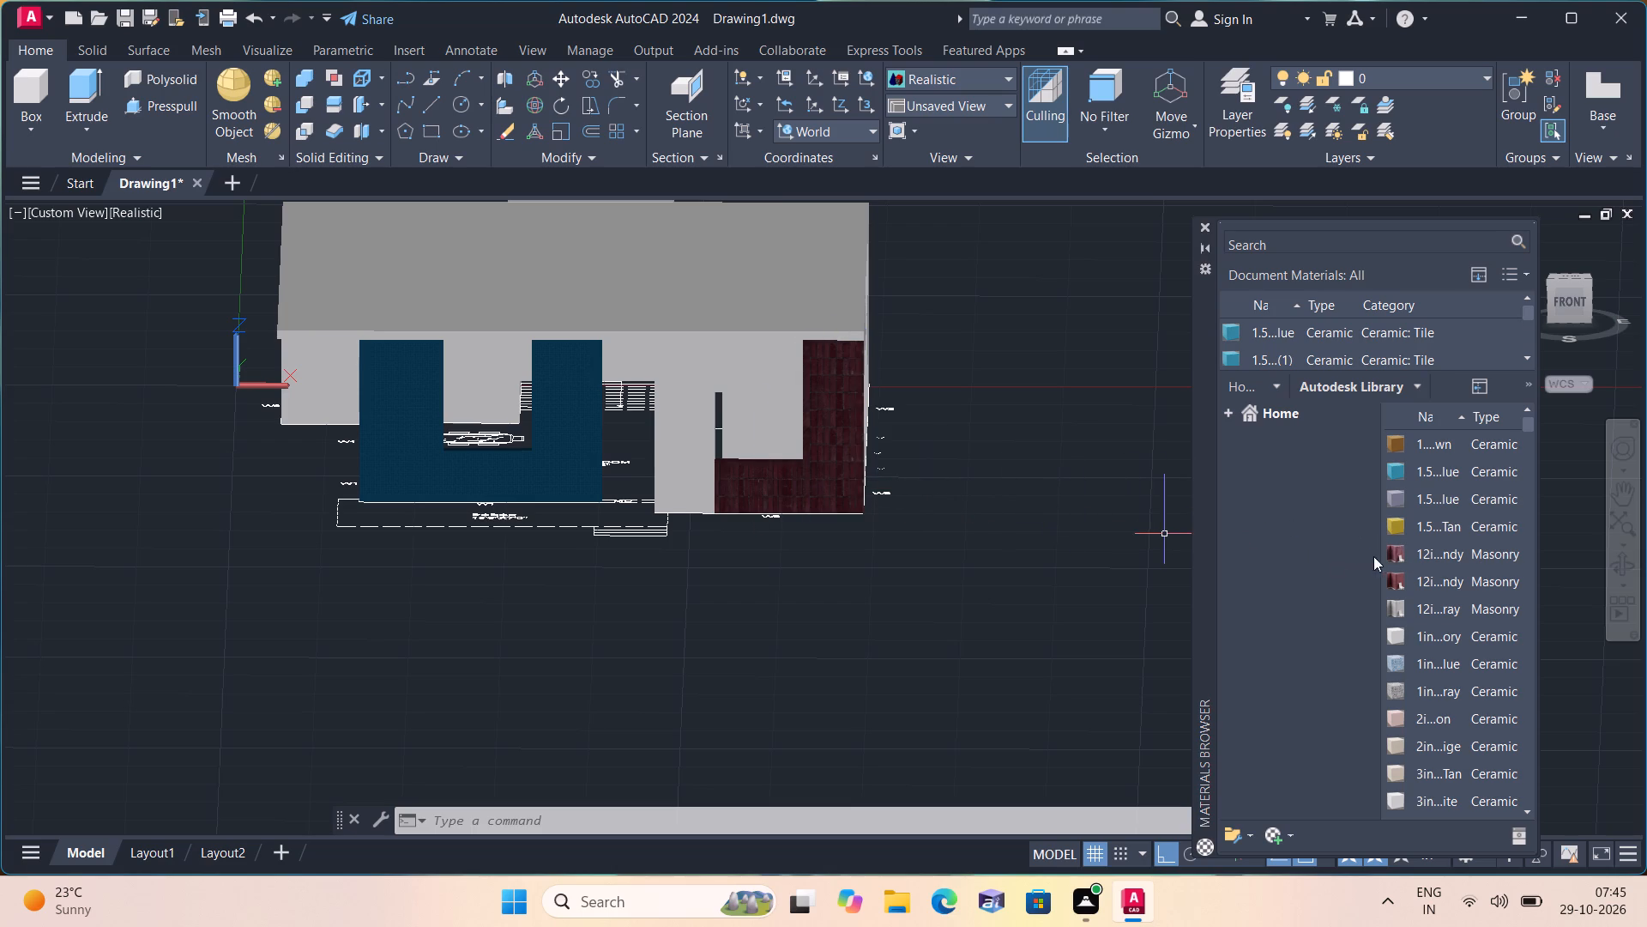
{"action": "left_click_drag", "start_coordinate": [1397, 557], "coordinate": [683, 464]}
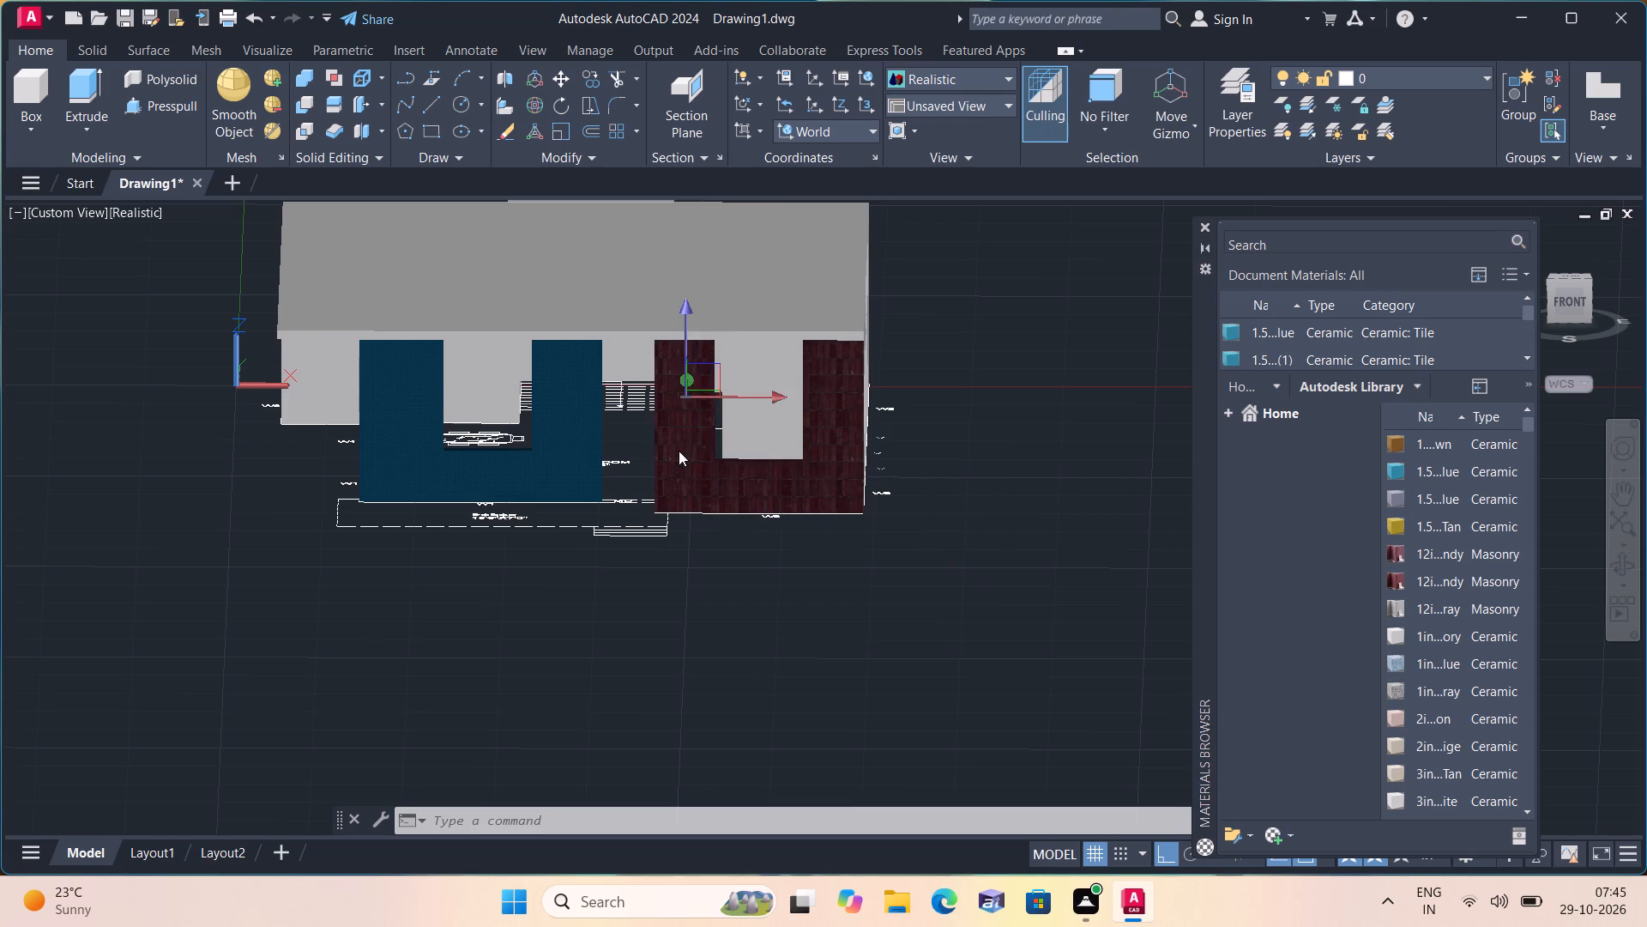
Apply the same dark red 12in masonry to the east wall below its front window and to the wall segment behind that window.
{"action": "scroll", "coordinate": [806, 566], "scroll_direction": "down", "scroll_amount": 1}
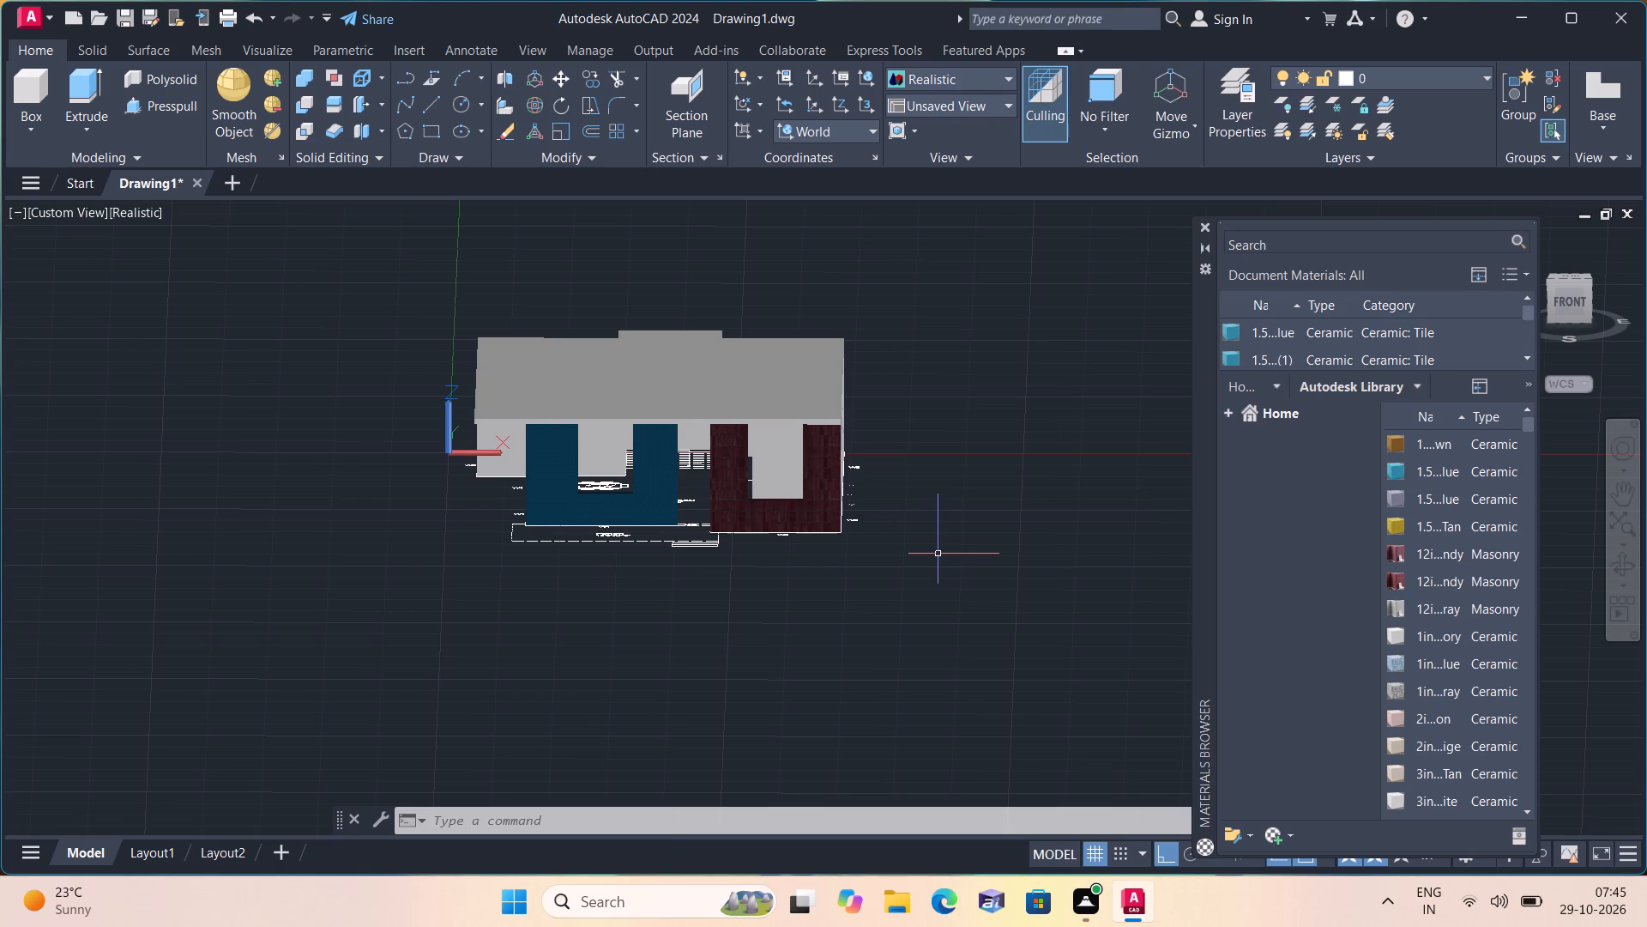
{"action": "middle_click_drag", "start_coordinate": [937, 554], "coordinate": [787, 579], "text": "shift"}
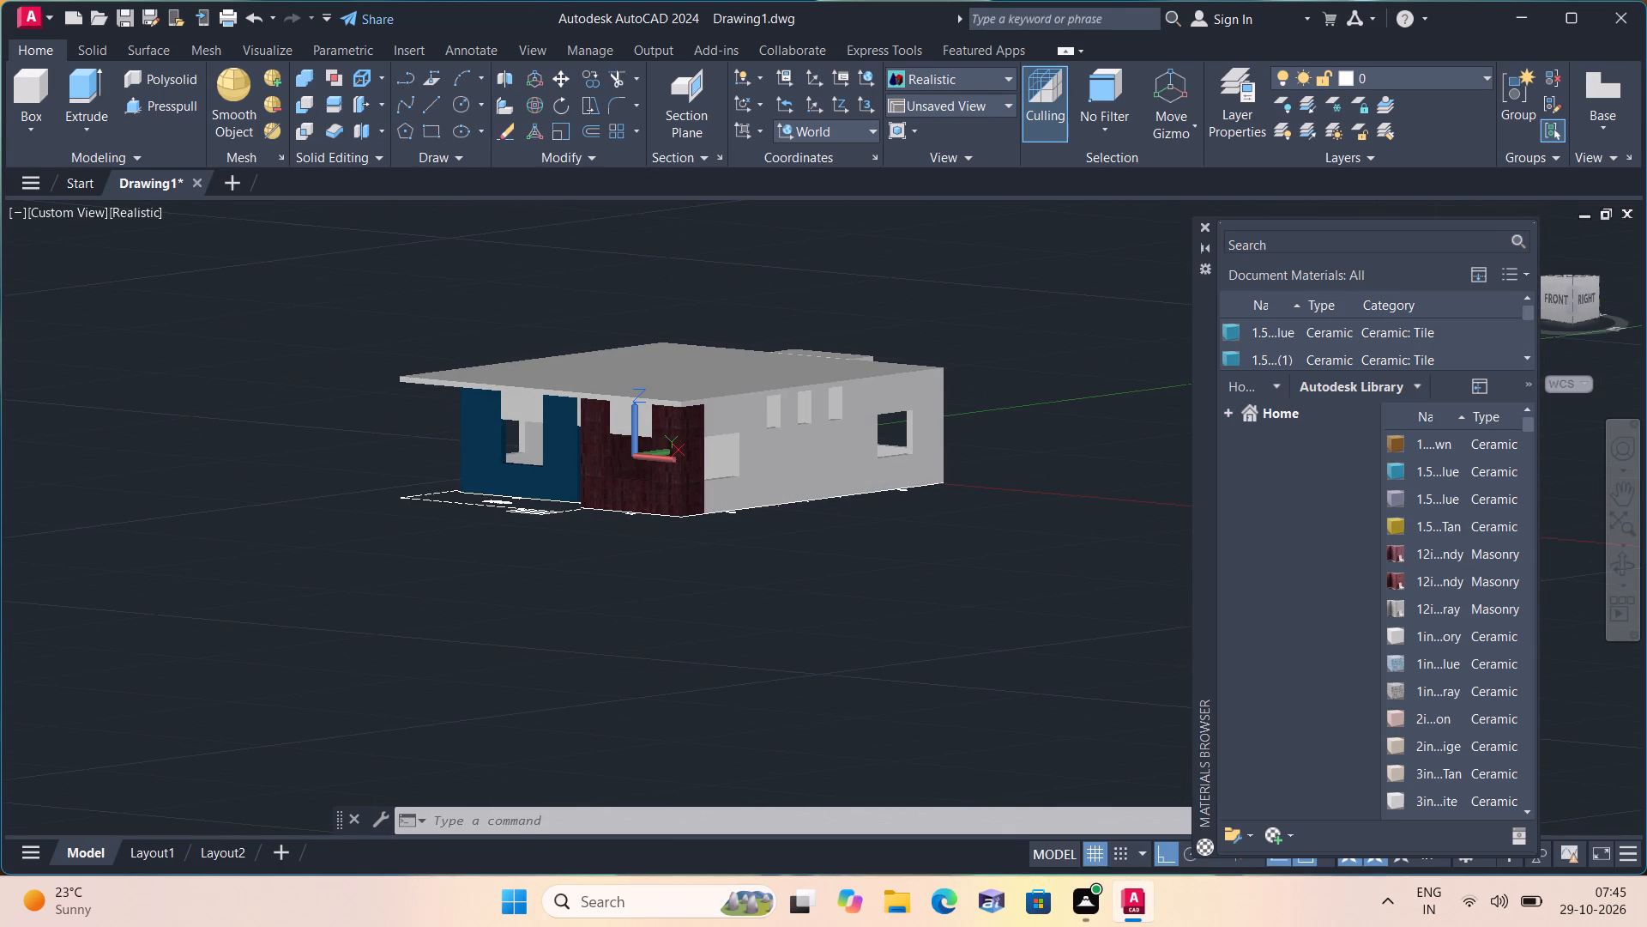
{"action": "middle_click_drag", "start_coordinate": [787, 579], "coordinate": [764, 586], "text": "shift"}
{"action": "middle_click_drag", "start_coordinate": [766, 579], "coordinate": [495, 552], "text": "shift"}
{"action": "scroll", "coordinate": [725, 582], "scroll_direction": "down", "scroll_amount": 1, "text": "shift"}
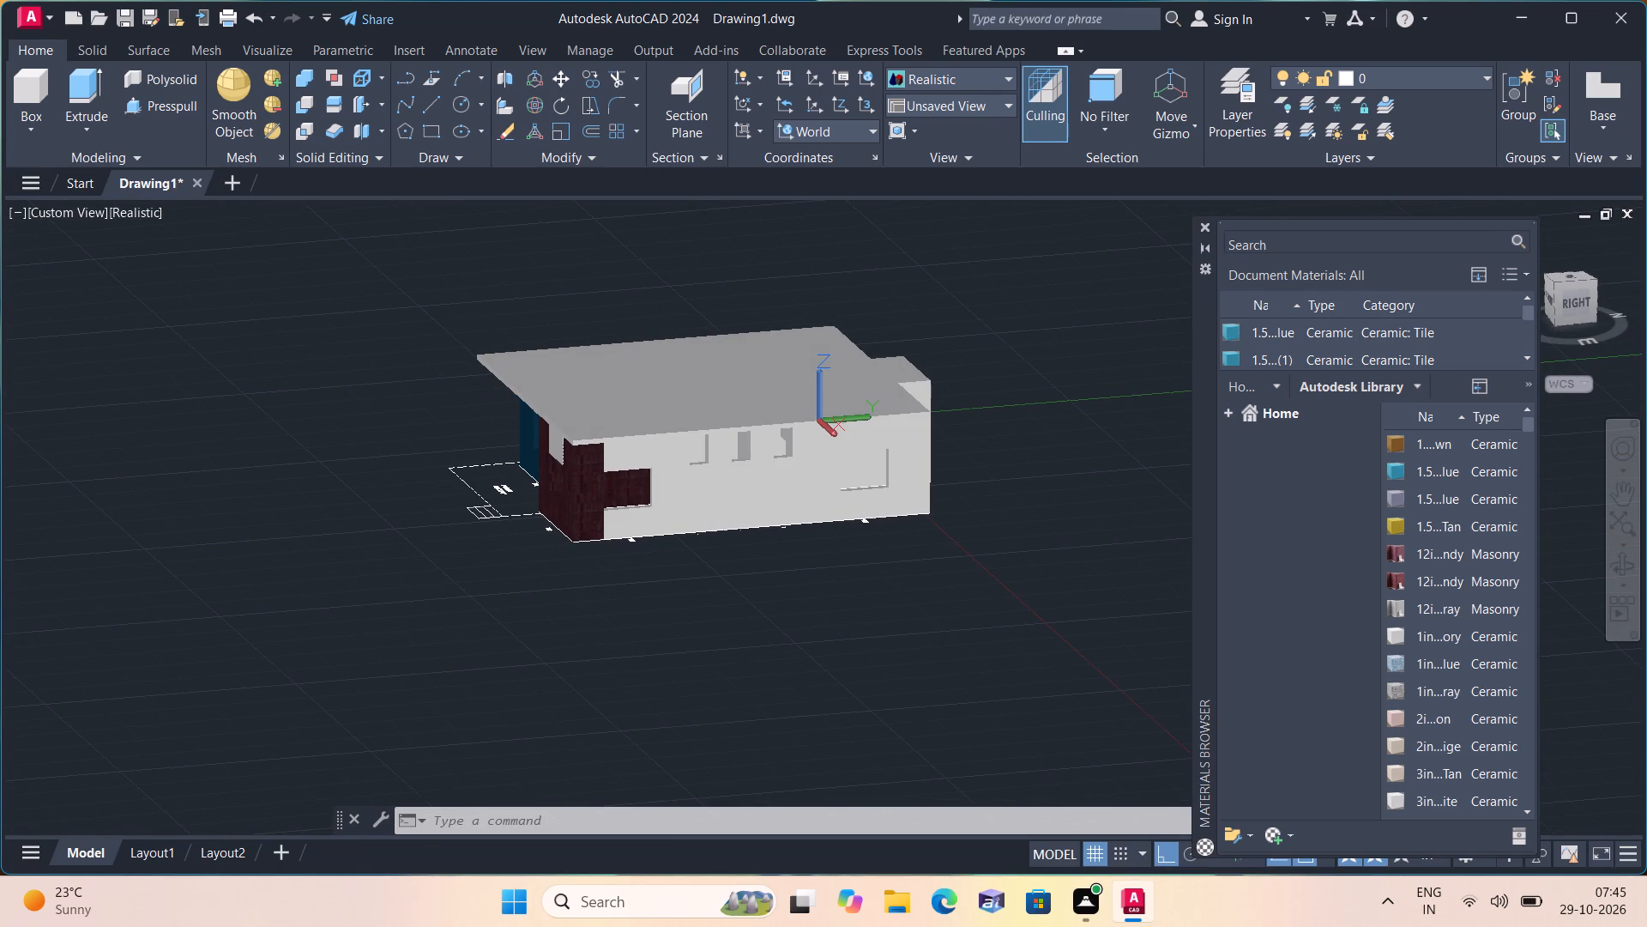
{"action": "middle_click_drag", "start_coordinate": [495, 552], "coordinate": [494, 547], "text": "shift"}
{"action": "scroll", "coordinate": [600, 511], "scroll_direction": "up", "scroll_amount": 1}
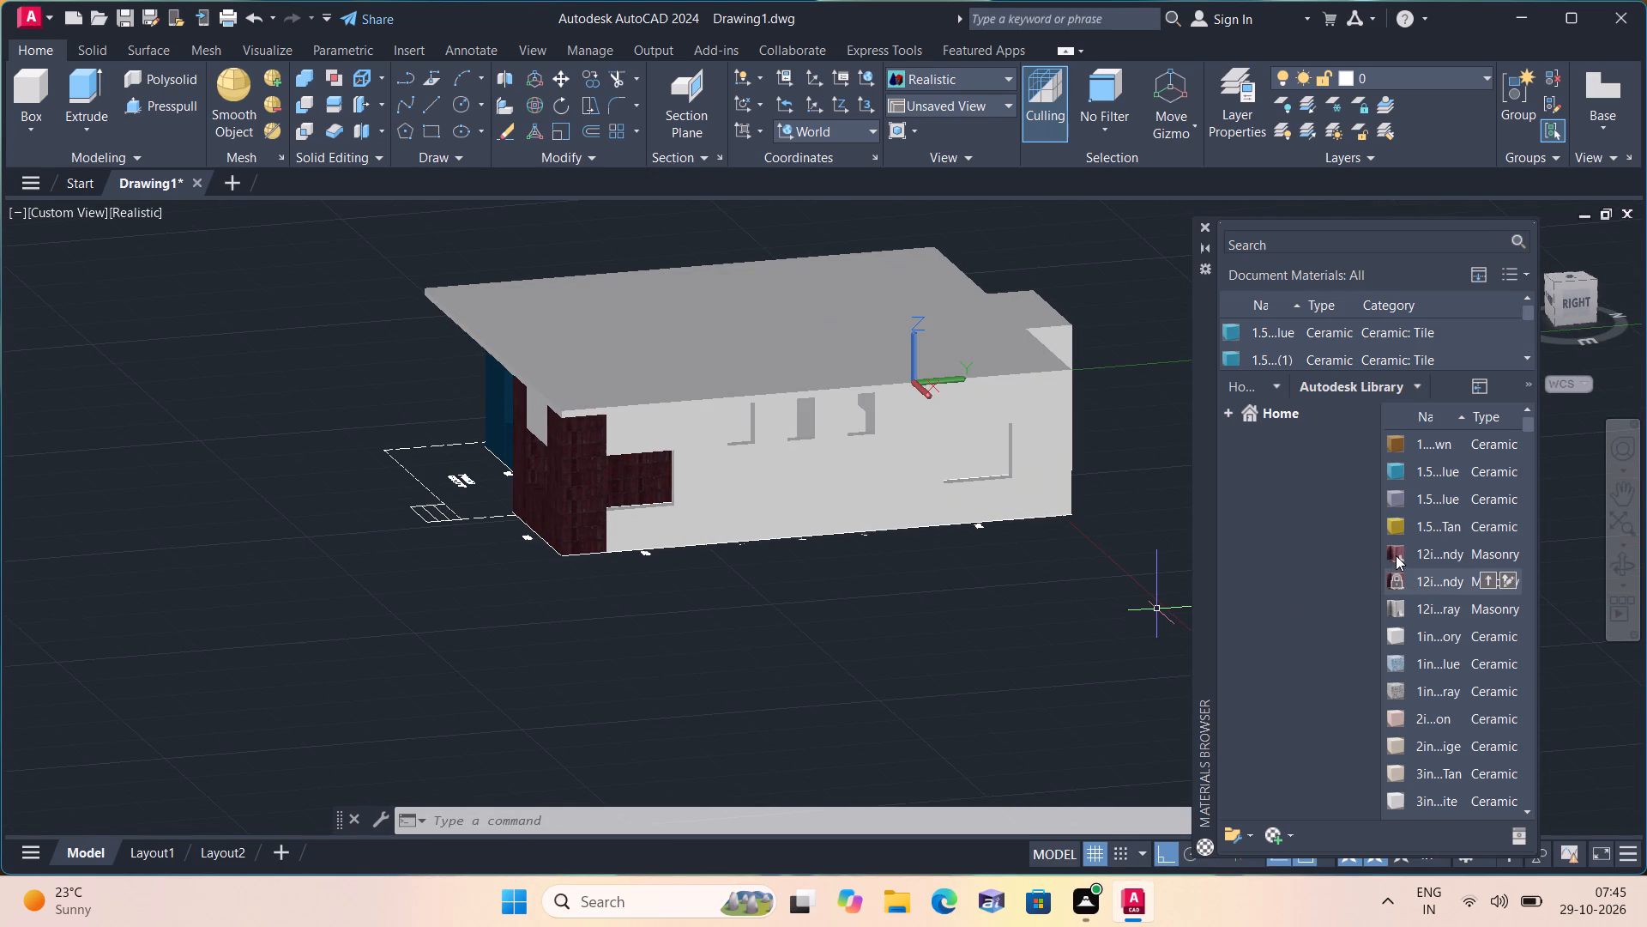
{"action": "left_click_drag", "start_coordinate": [1396, 555], "coordinate": [638, 526]}
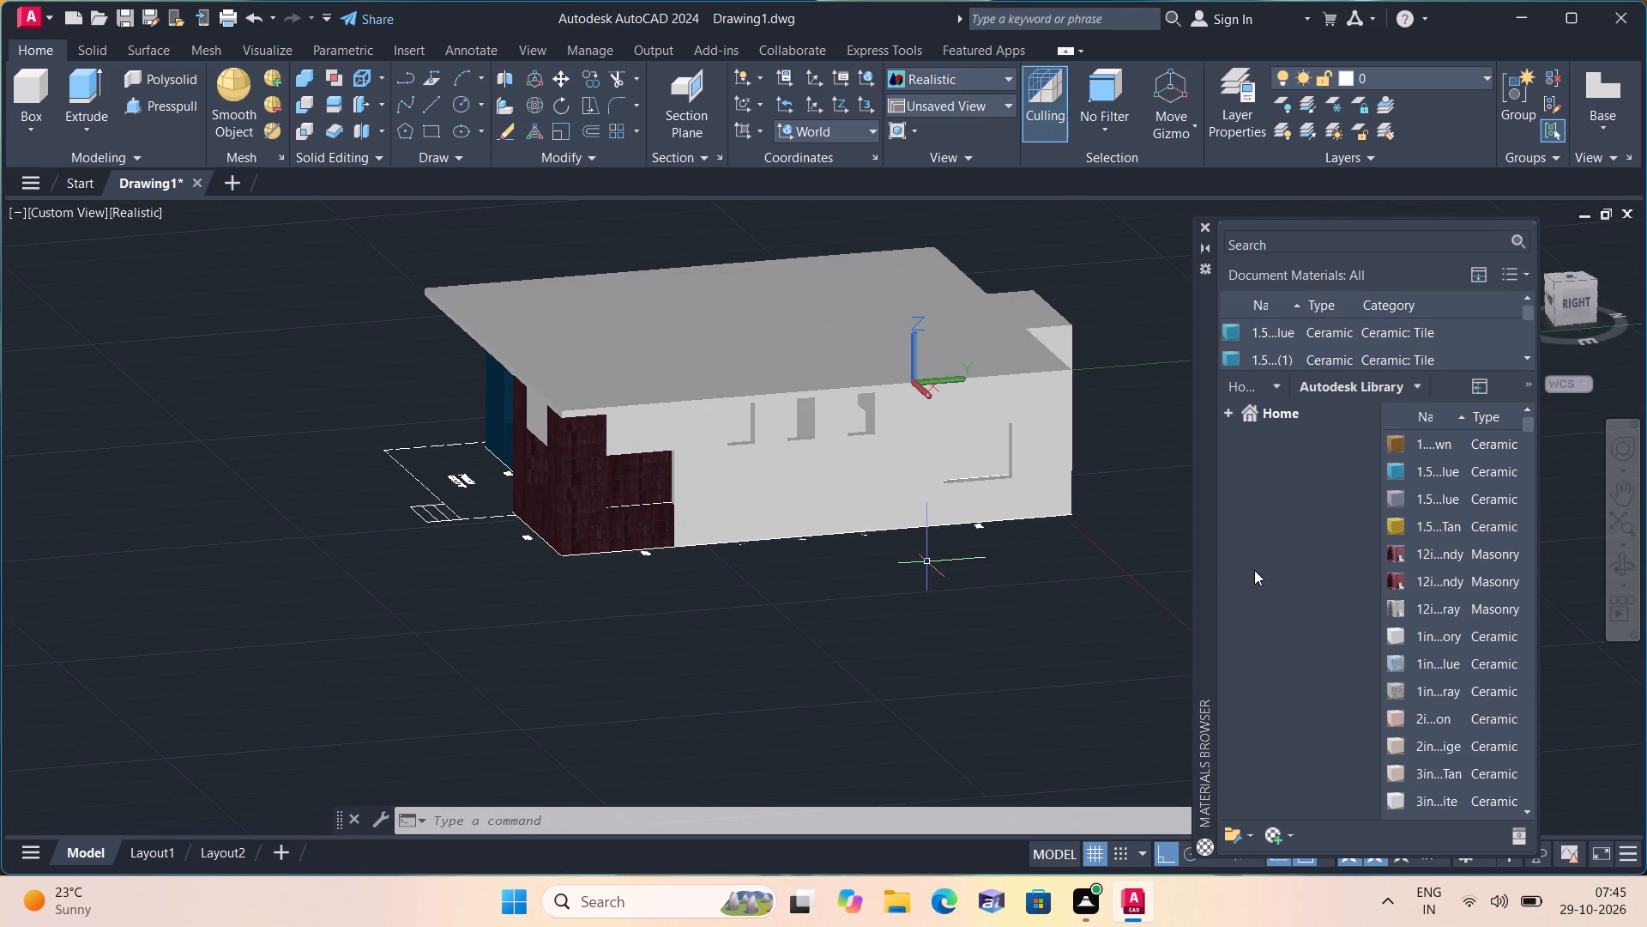
{"action": "left_click_drag", "start_coordinate": [1404, 555], "coordinate": [718, 480]}
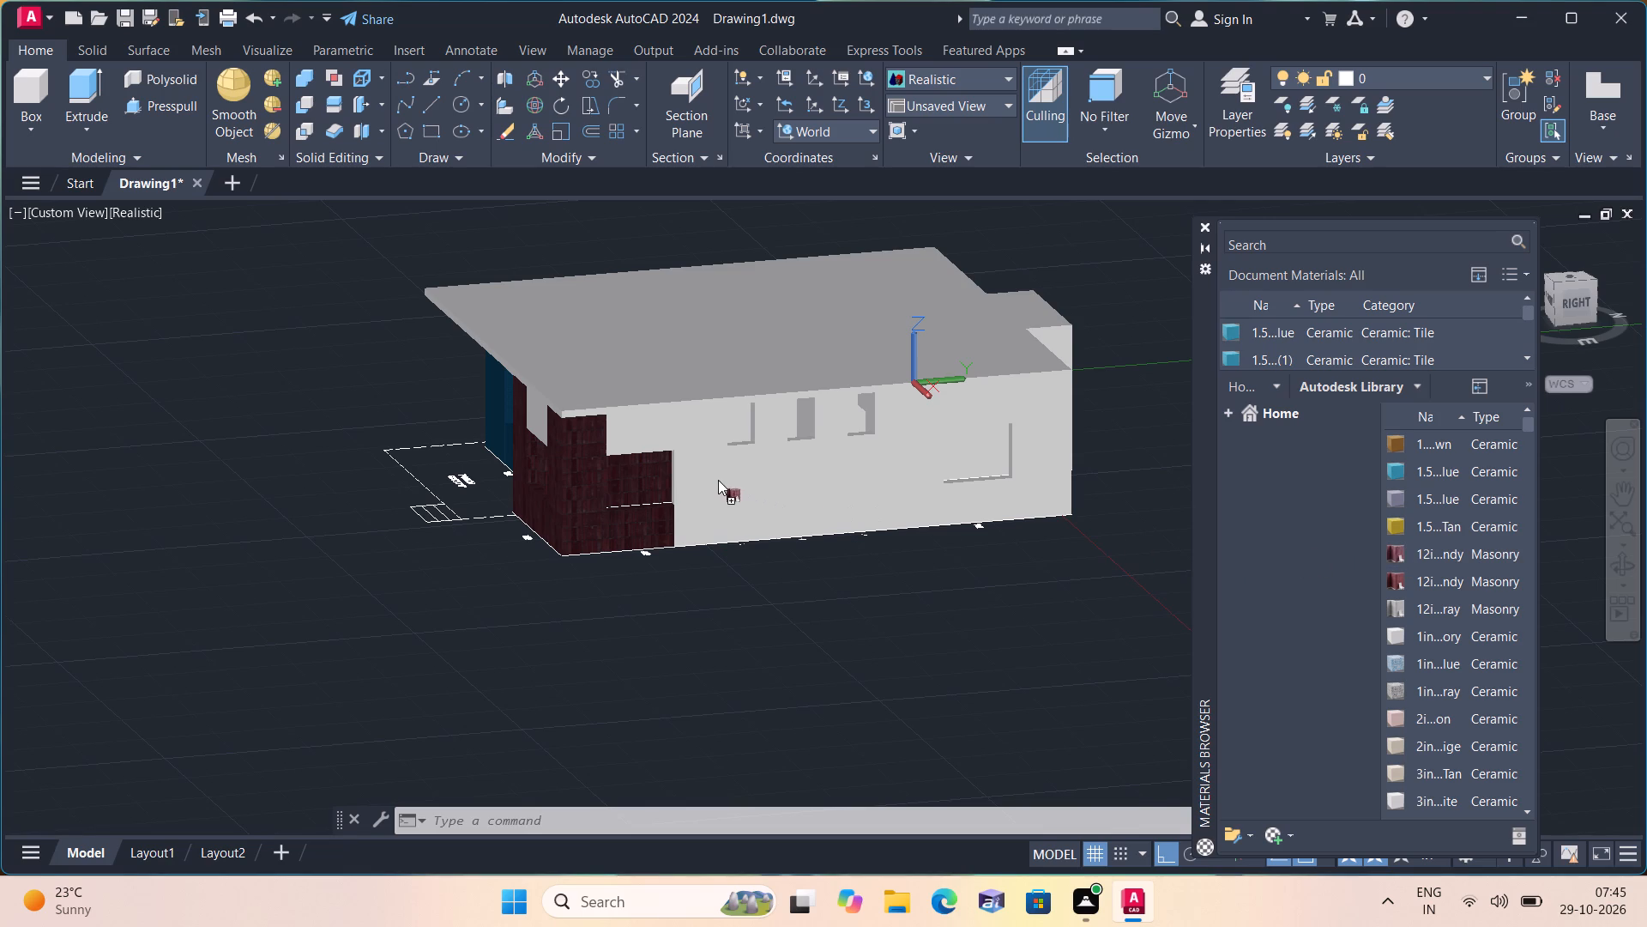
Apply the 1.5in Square - Medium Blue tile to the west wall below its front window and to the pier behind that window.
{"action": "middle_click_drag", "start_coordinate": [630, 603], "coordinate": [771, 587], "text": "shift"}
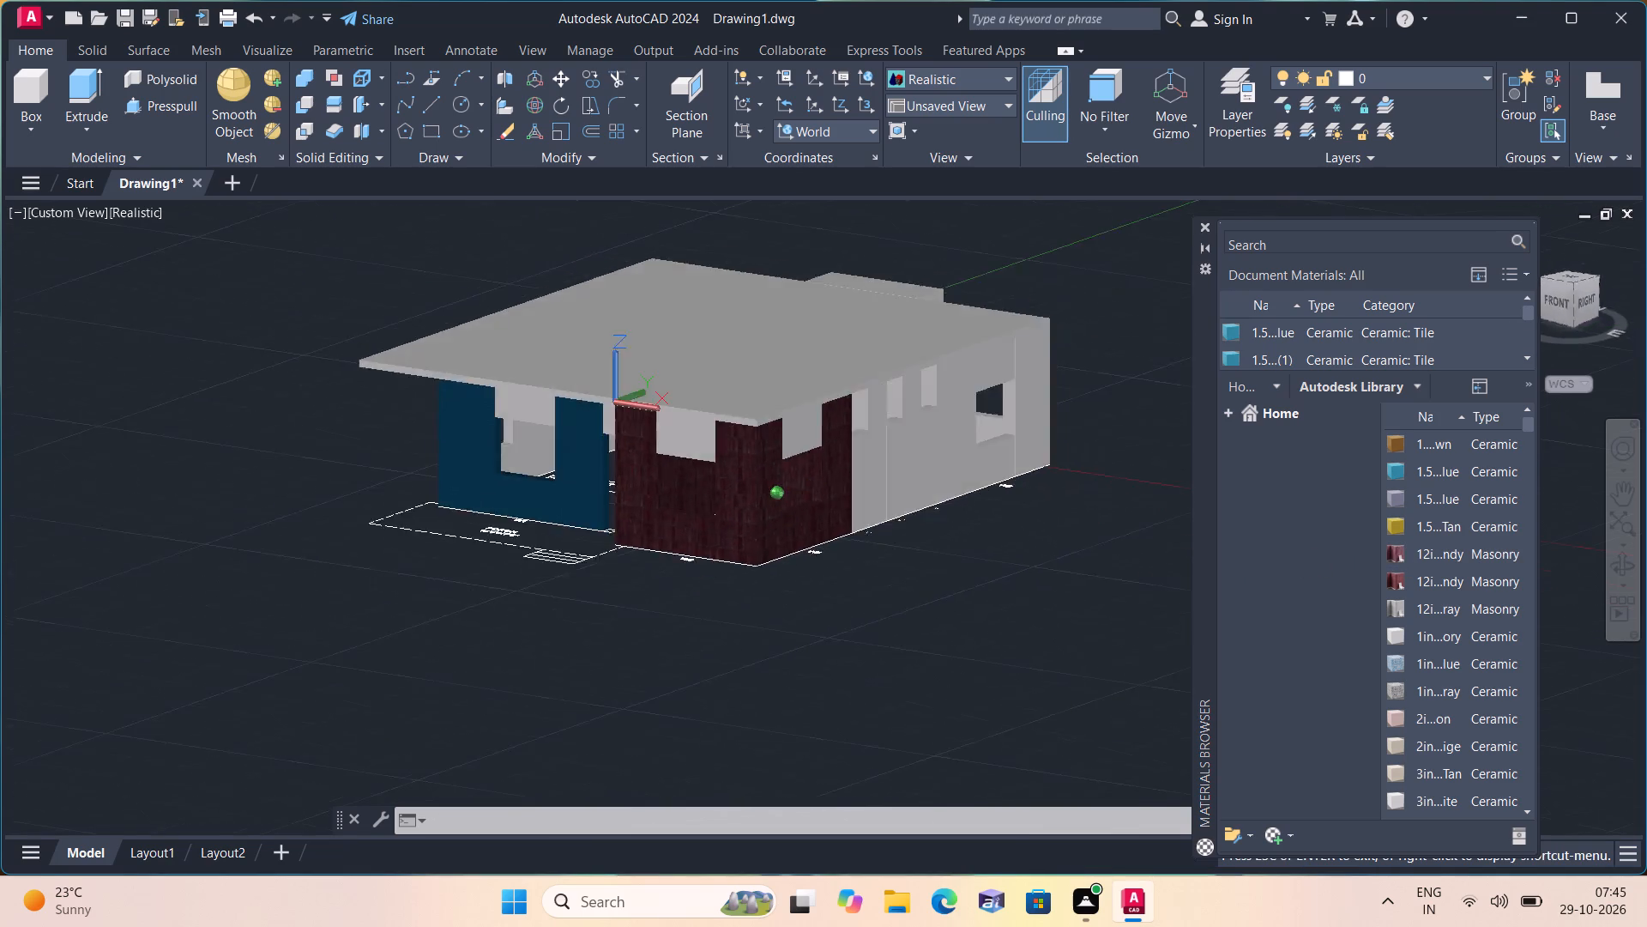
{"action": "middle_click_drag", "start_coordinate": [771, 587], "coordinate": [958, 597], "text": "shift"}
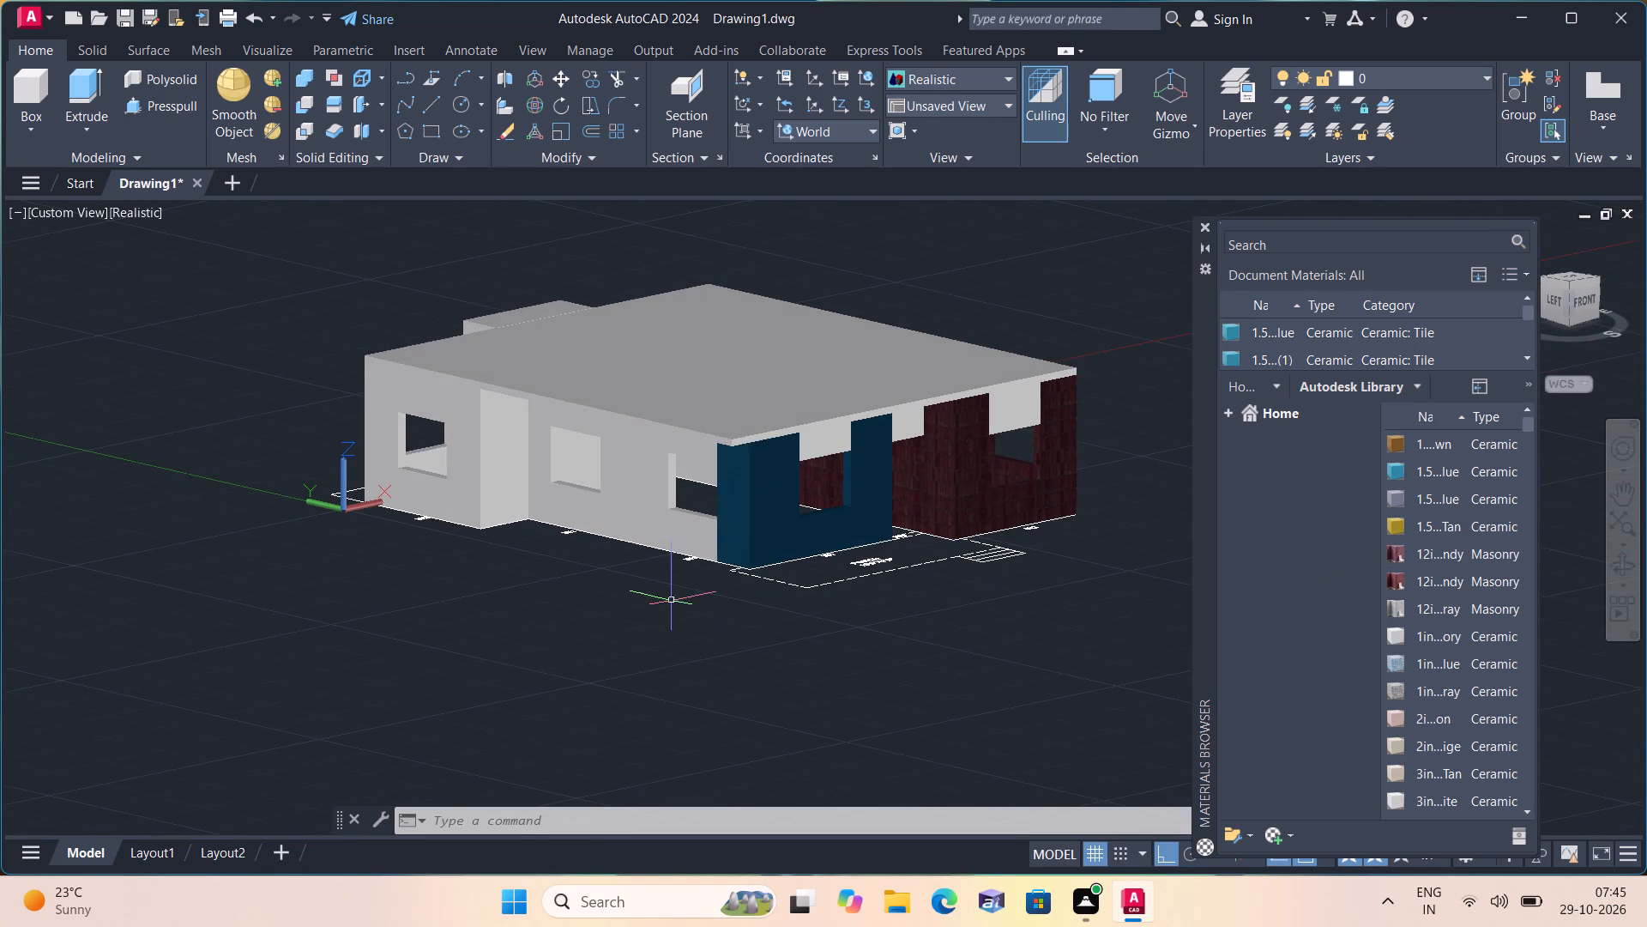
{"action": "middle_click_drag", "start_coordinate": [636, 591], "coordinate": [690, 610], "text": "shift"}
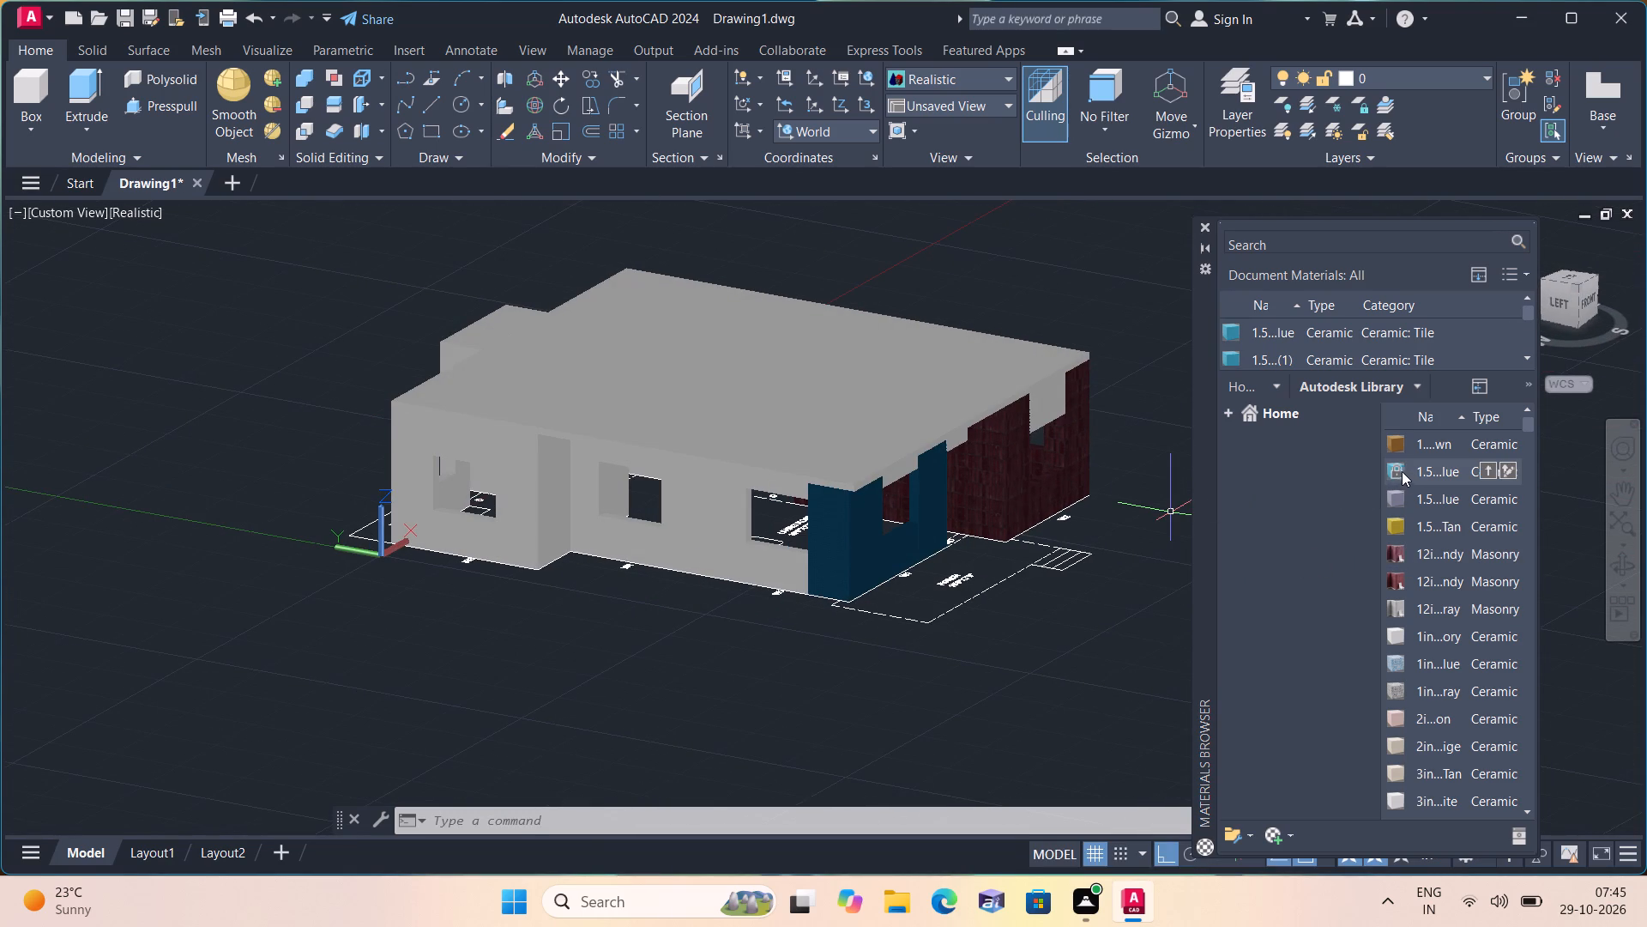
{"action": "left_click_drag", "start_coordinate": [1397, 470], "coordinate": [759, 553]}
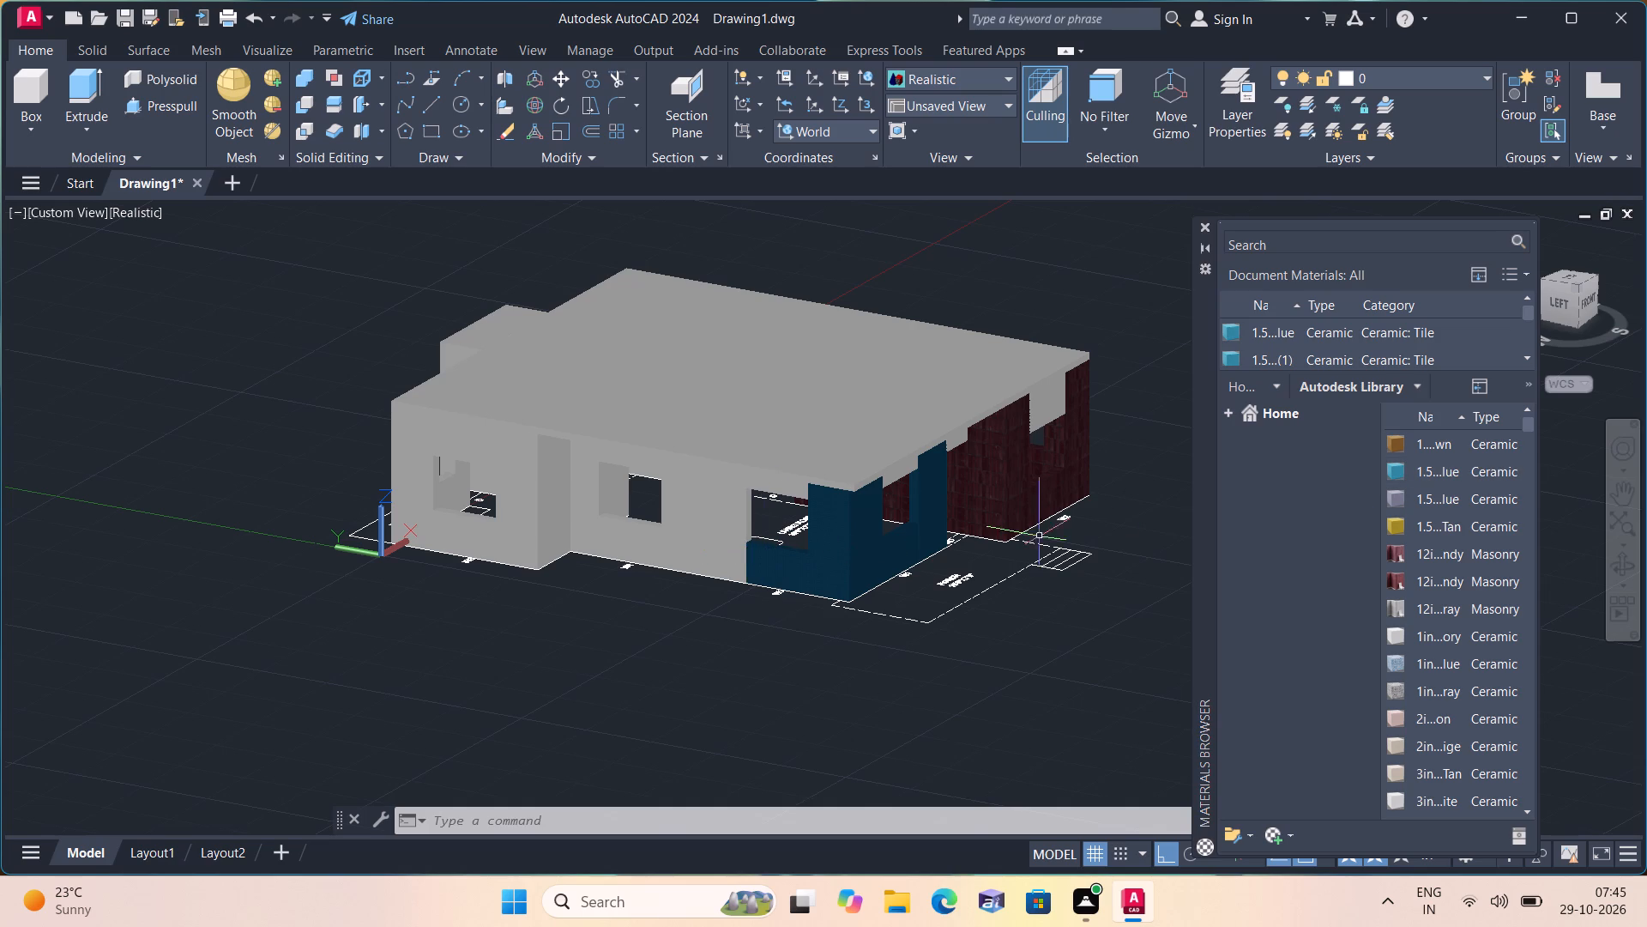
{"action": "left_click_drag", "start_coordinate": [1399, 474], "coordinate": [712, 534]}
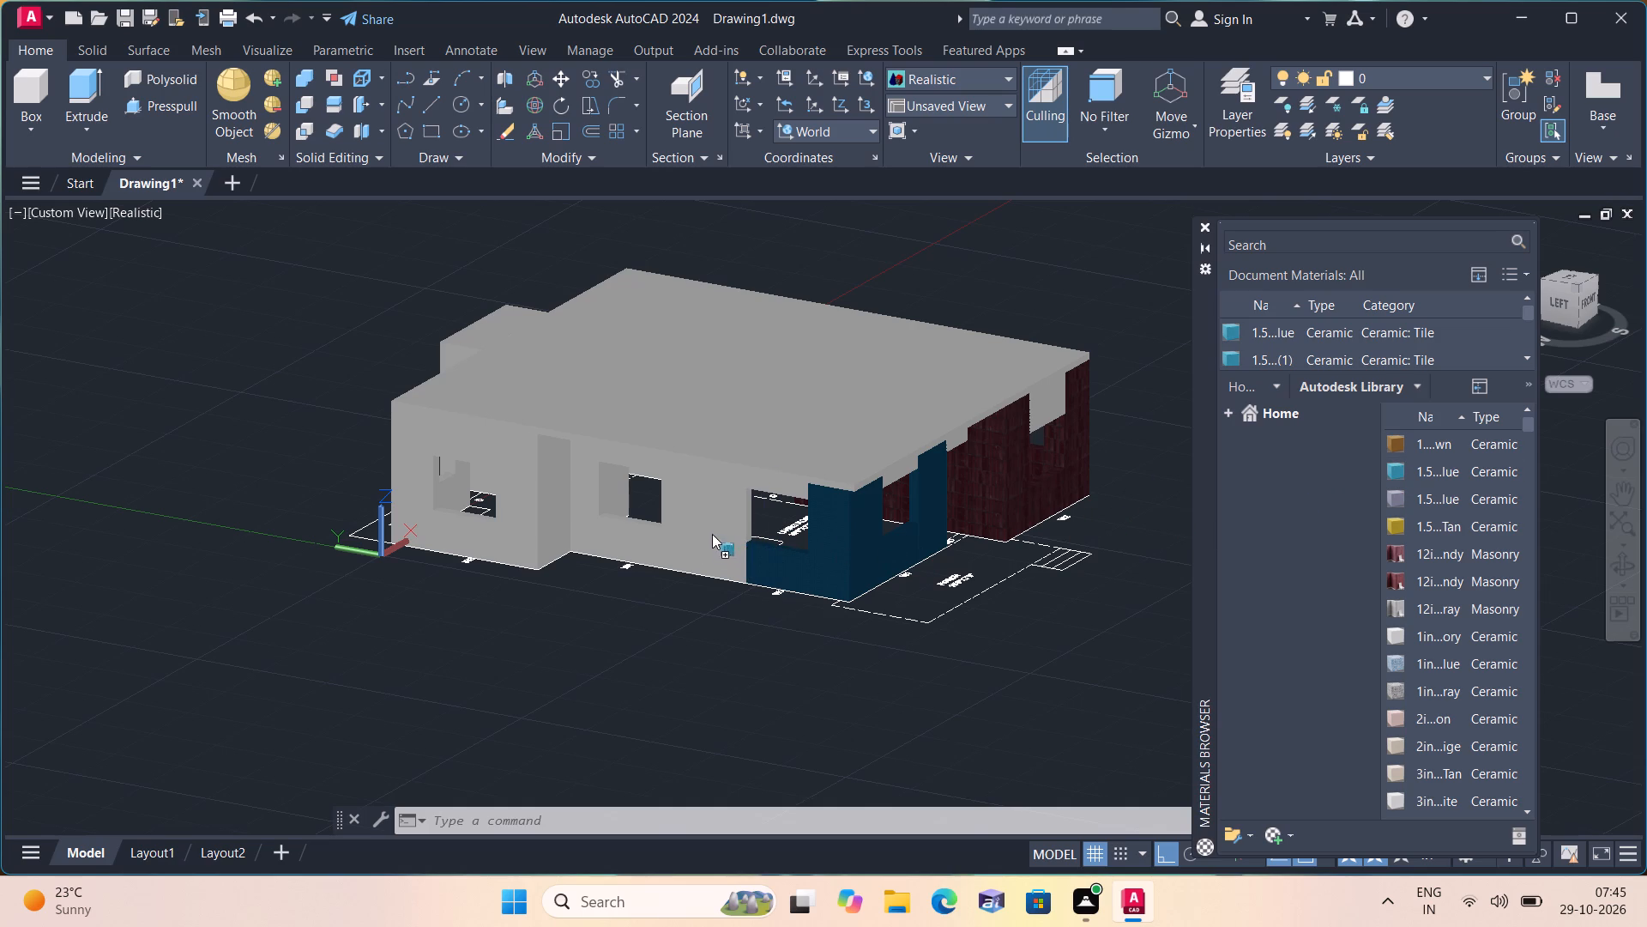
{"action": "left_click_drag", "start_coordinate": [712, 534], "coordinate": [711, 528]}
Apply the Medium Blue tile to the remaining west wall pieces: below the middle and rear windows, the pier between them, and the rear corner.
{"action": "middle_click_drag", "start_coordinate": [619, 600], "coordinate": [723, 626]}
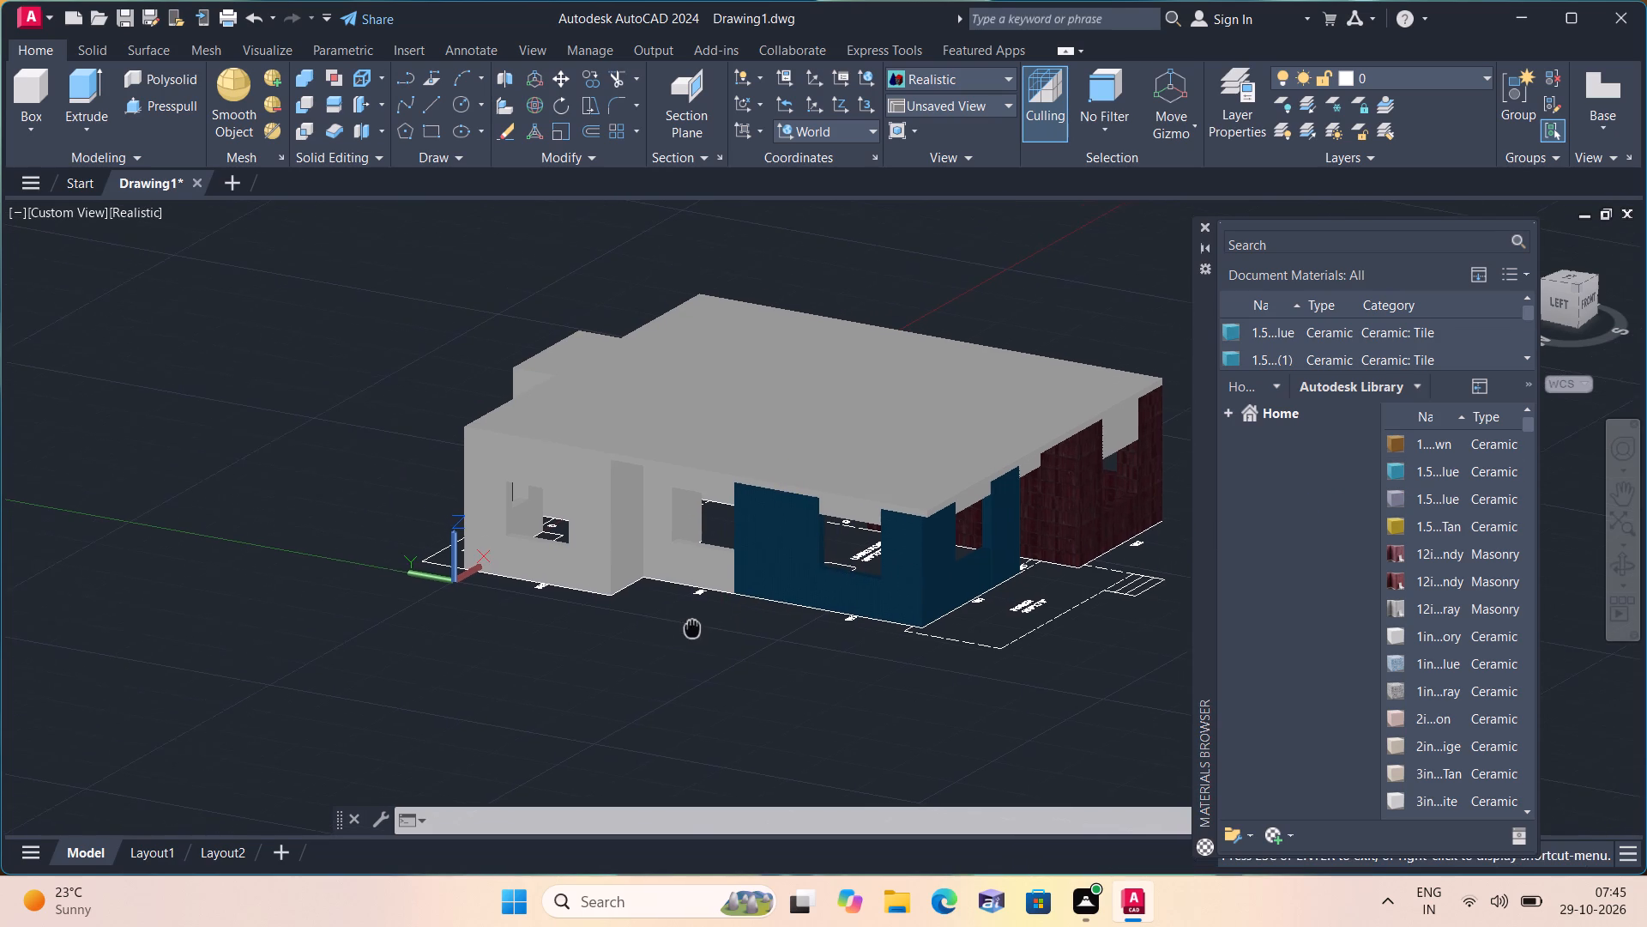
{"action": "middle_click_drag", "start_coordinate": [723, 626], "coordinate": [736, 626]}
{"action": "middle_click_drag", "start_coordinate": [703, 621], "coordinate": [793, 673], "text": "shift"}
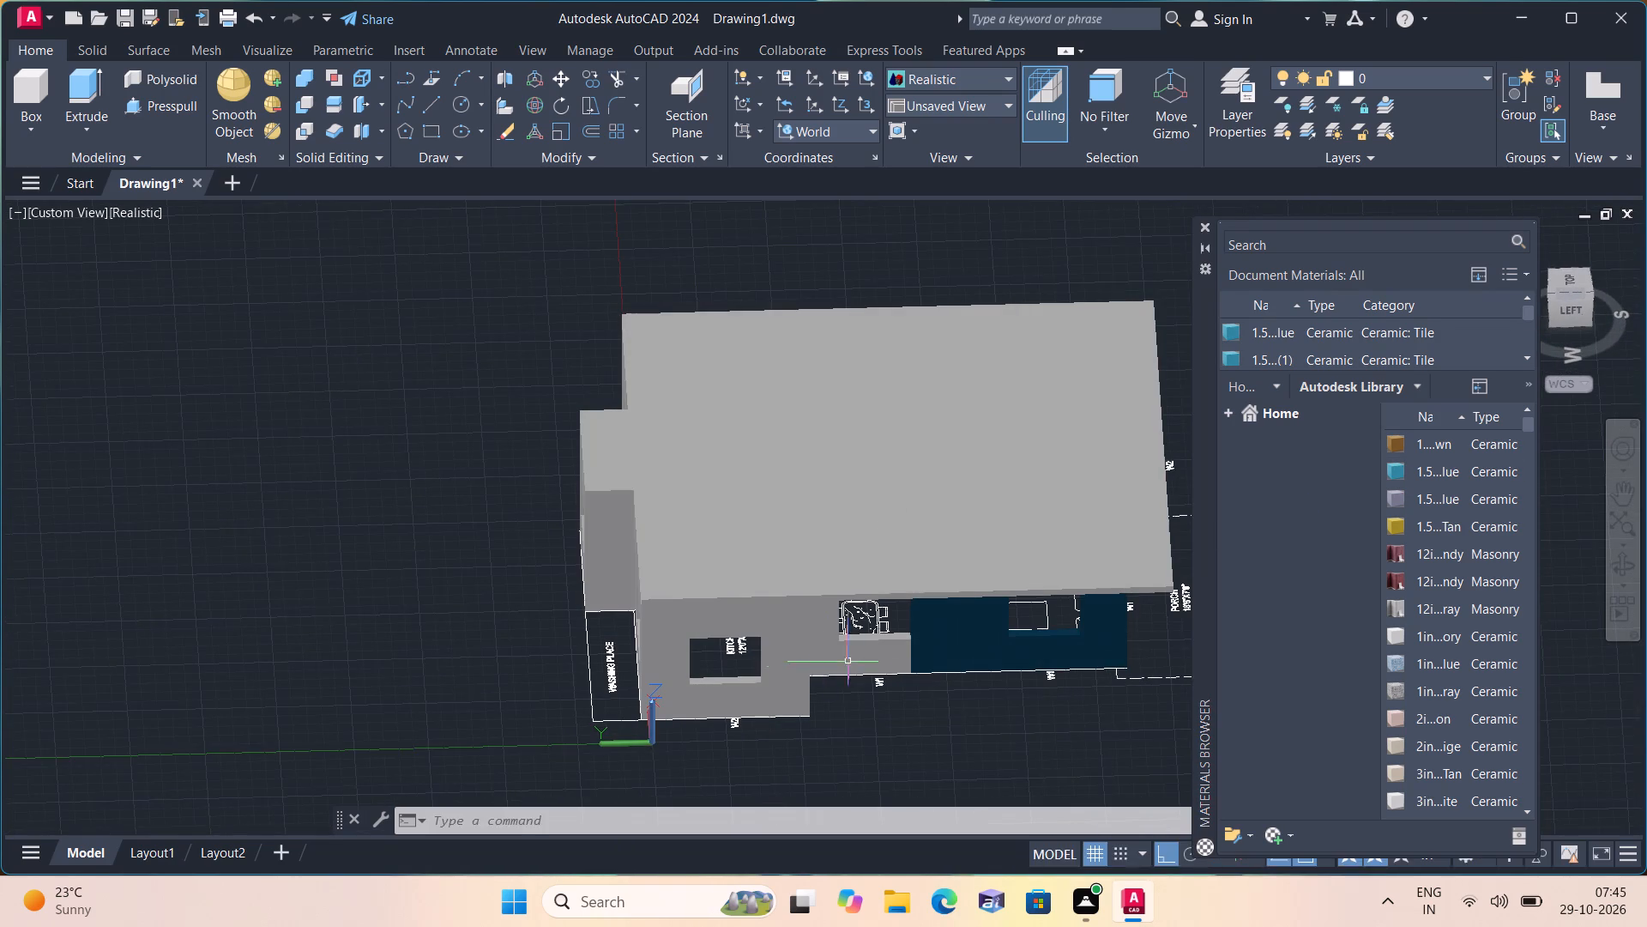
{"action": "middle_click_drag", "start_coordinate": [880, 653], "coordinate": [808, 547]}
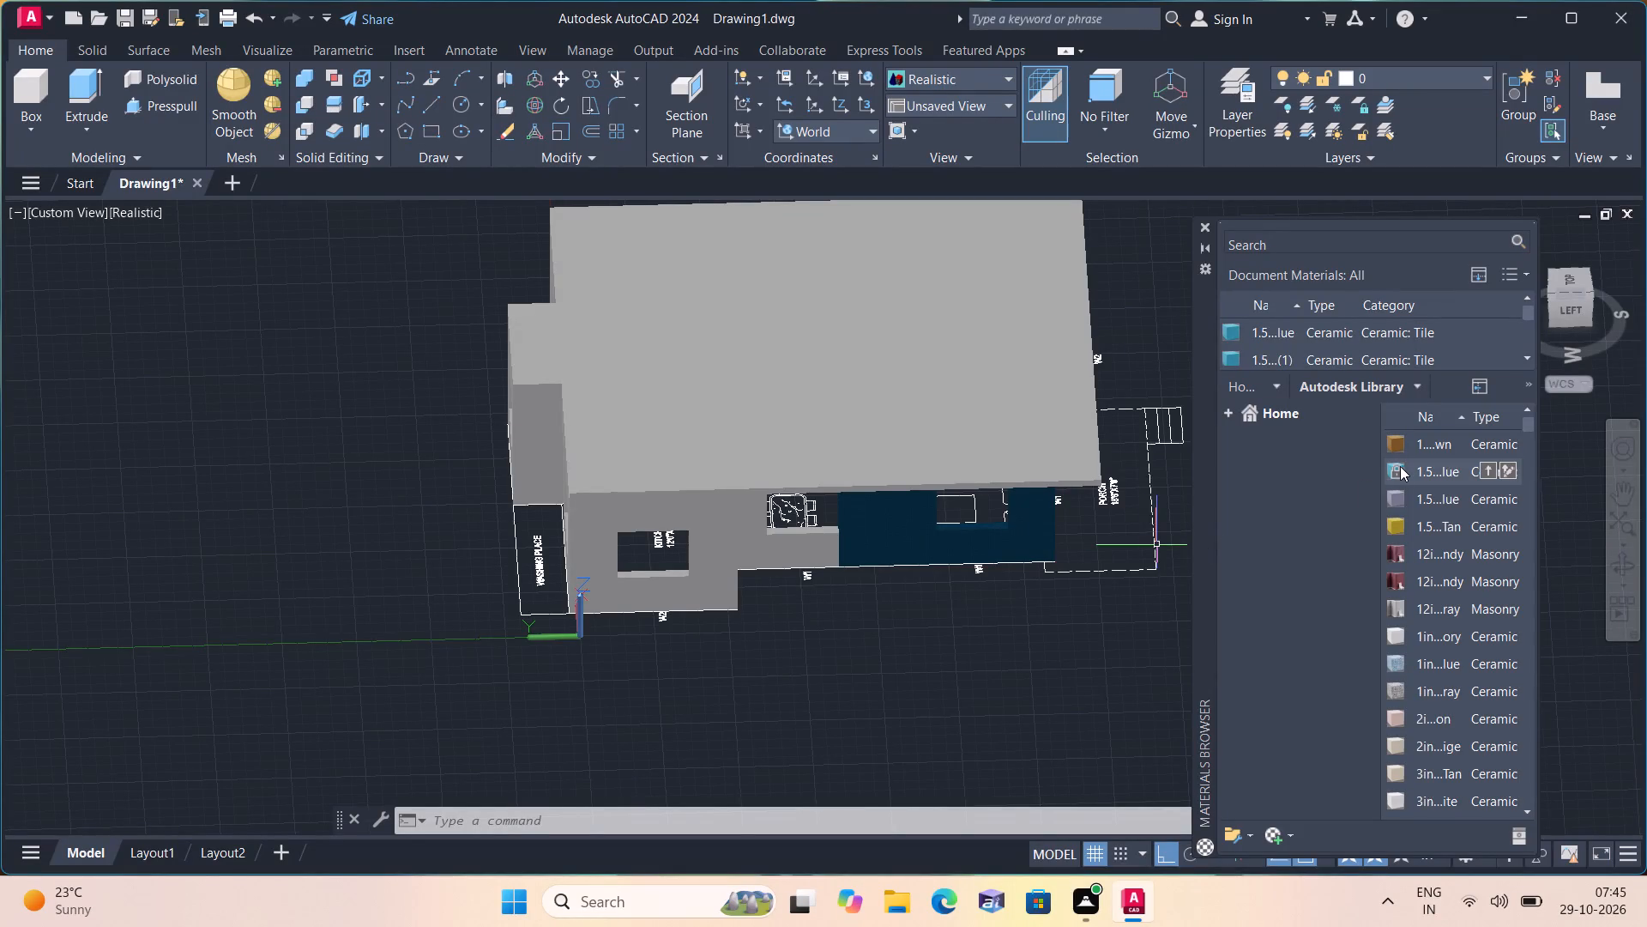
{"action": "left_click", "coordinate": [1405, 466]}
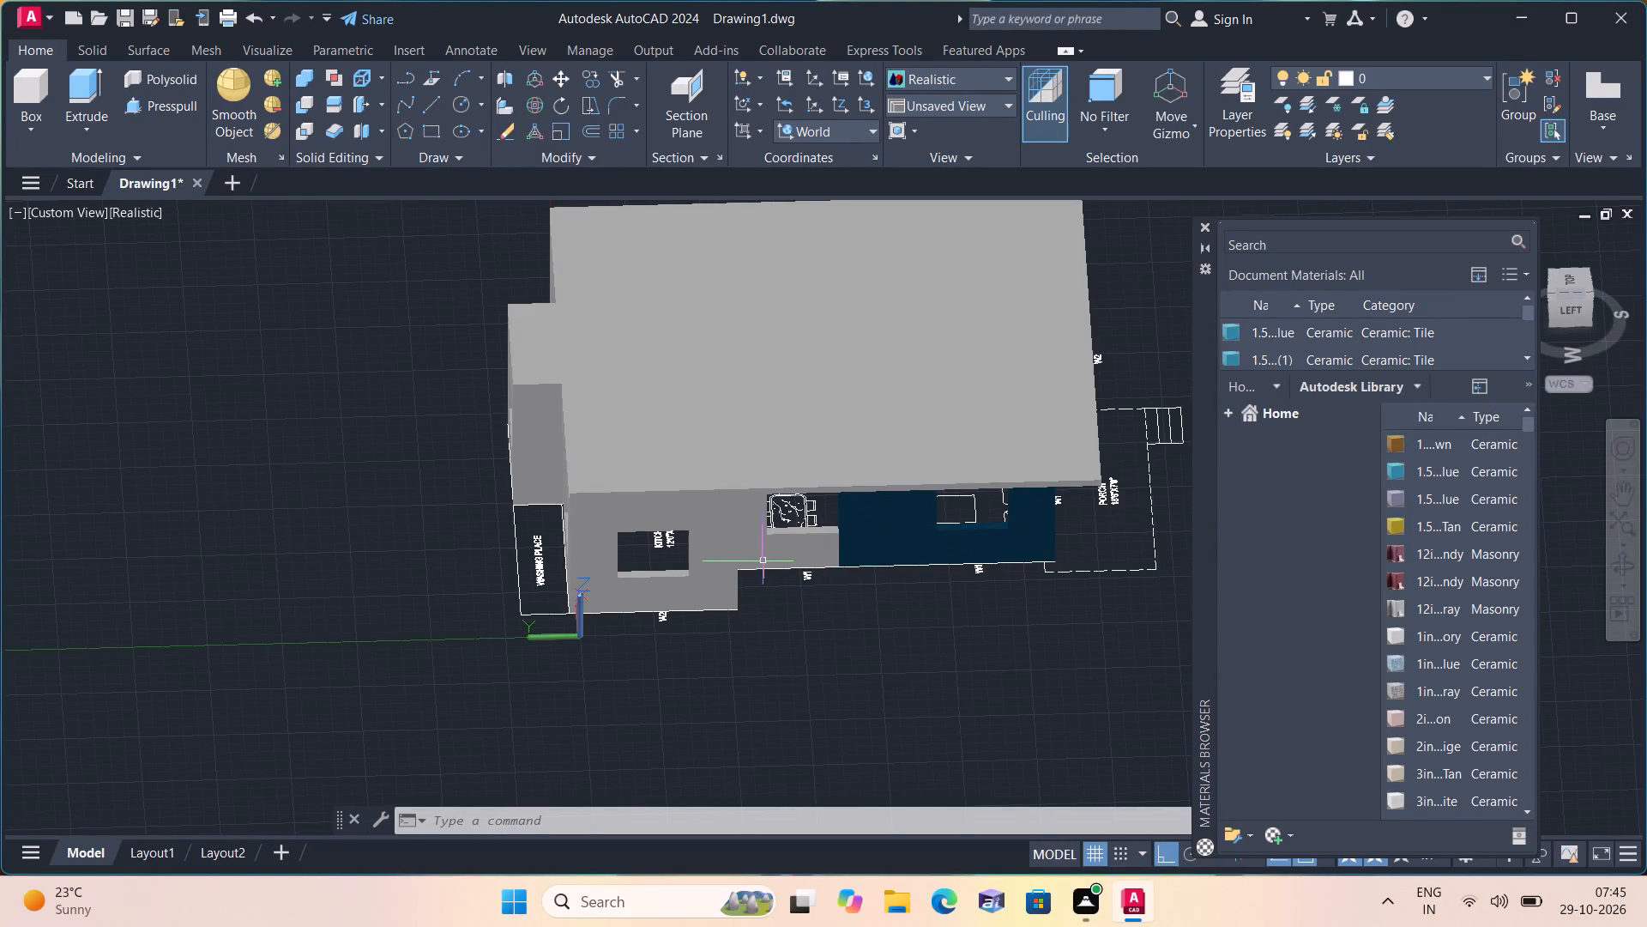
{"action": "left_click_drag", "start_coordinate": [1400, 472], "coordinate": [968, 546]}
{"action": "left_click_drag", "start_coordinate": [968, 546], "coordinate": [781, 534]}
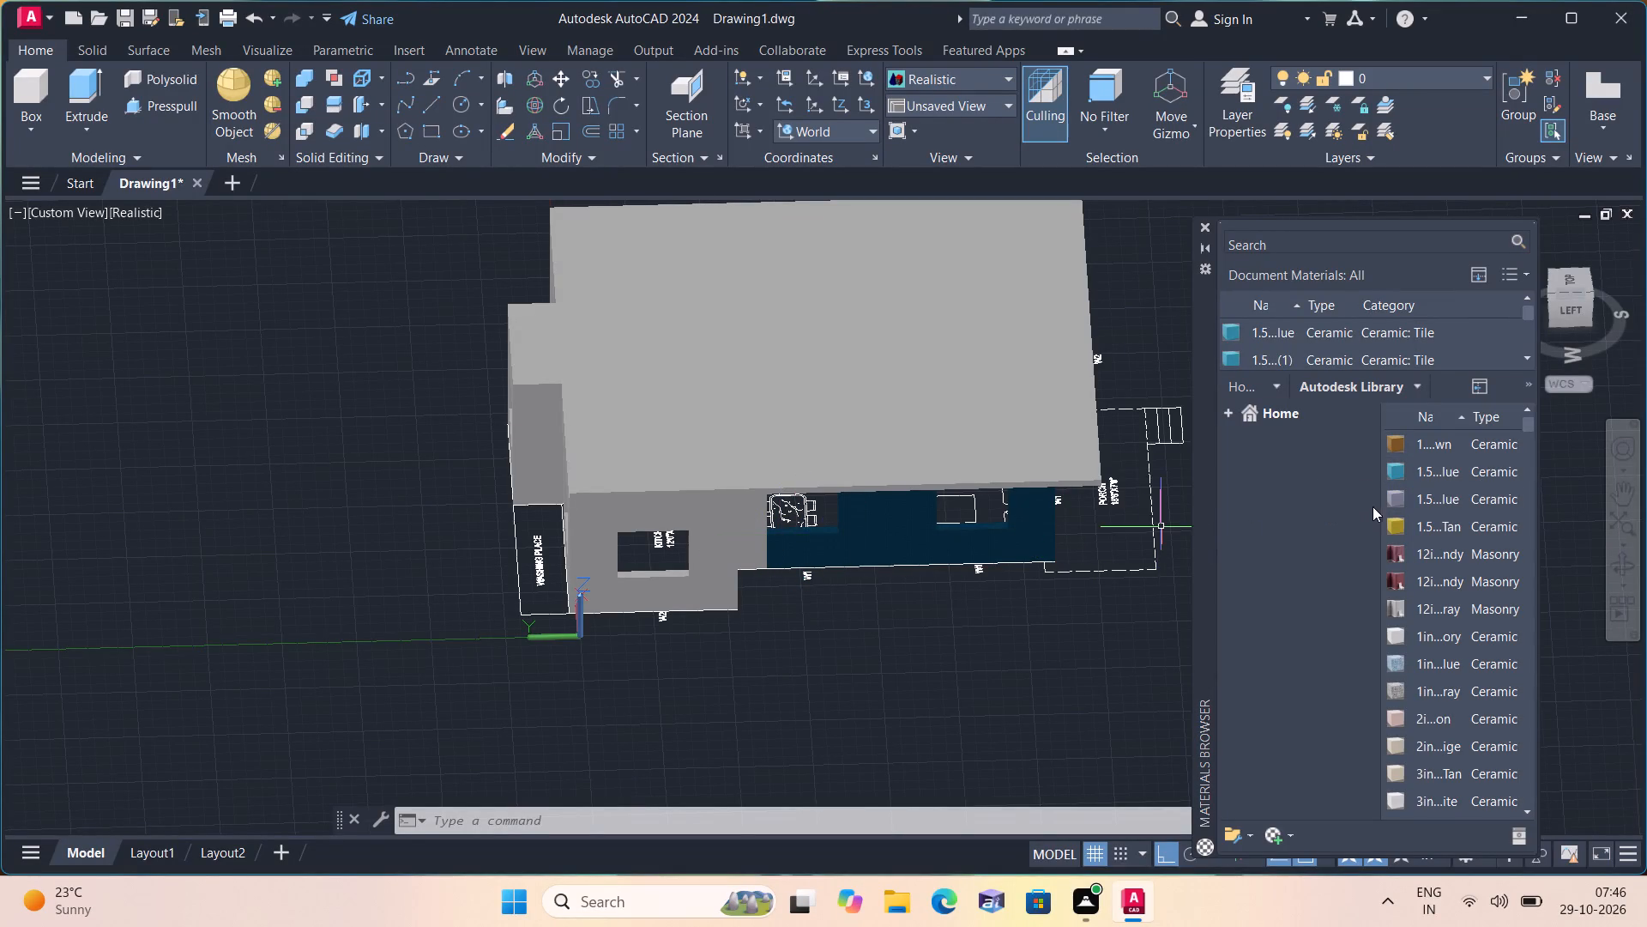
{"action": "left_click_drag", "start_coordinate": [1398, 473], "coordinate": [745, 546]}
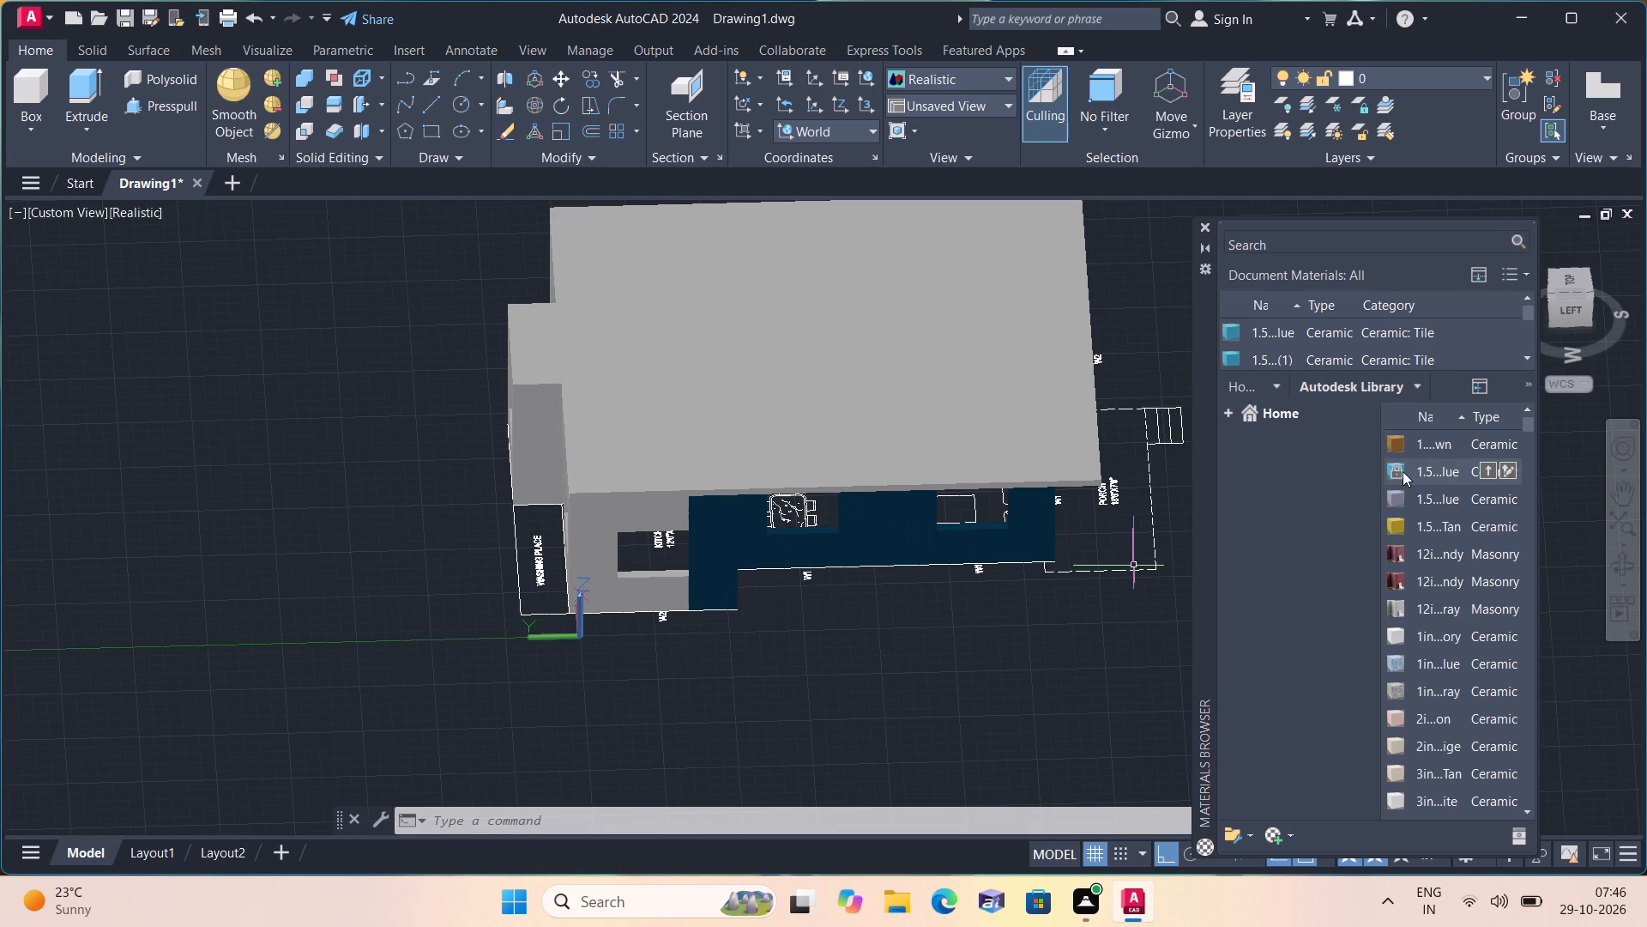
{"action": "left_click_drag", "start_coordinate": [1391, 472], "coordinate": [639, 585]}
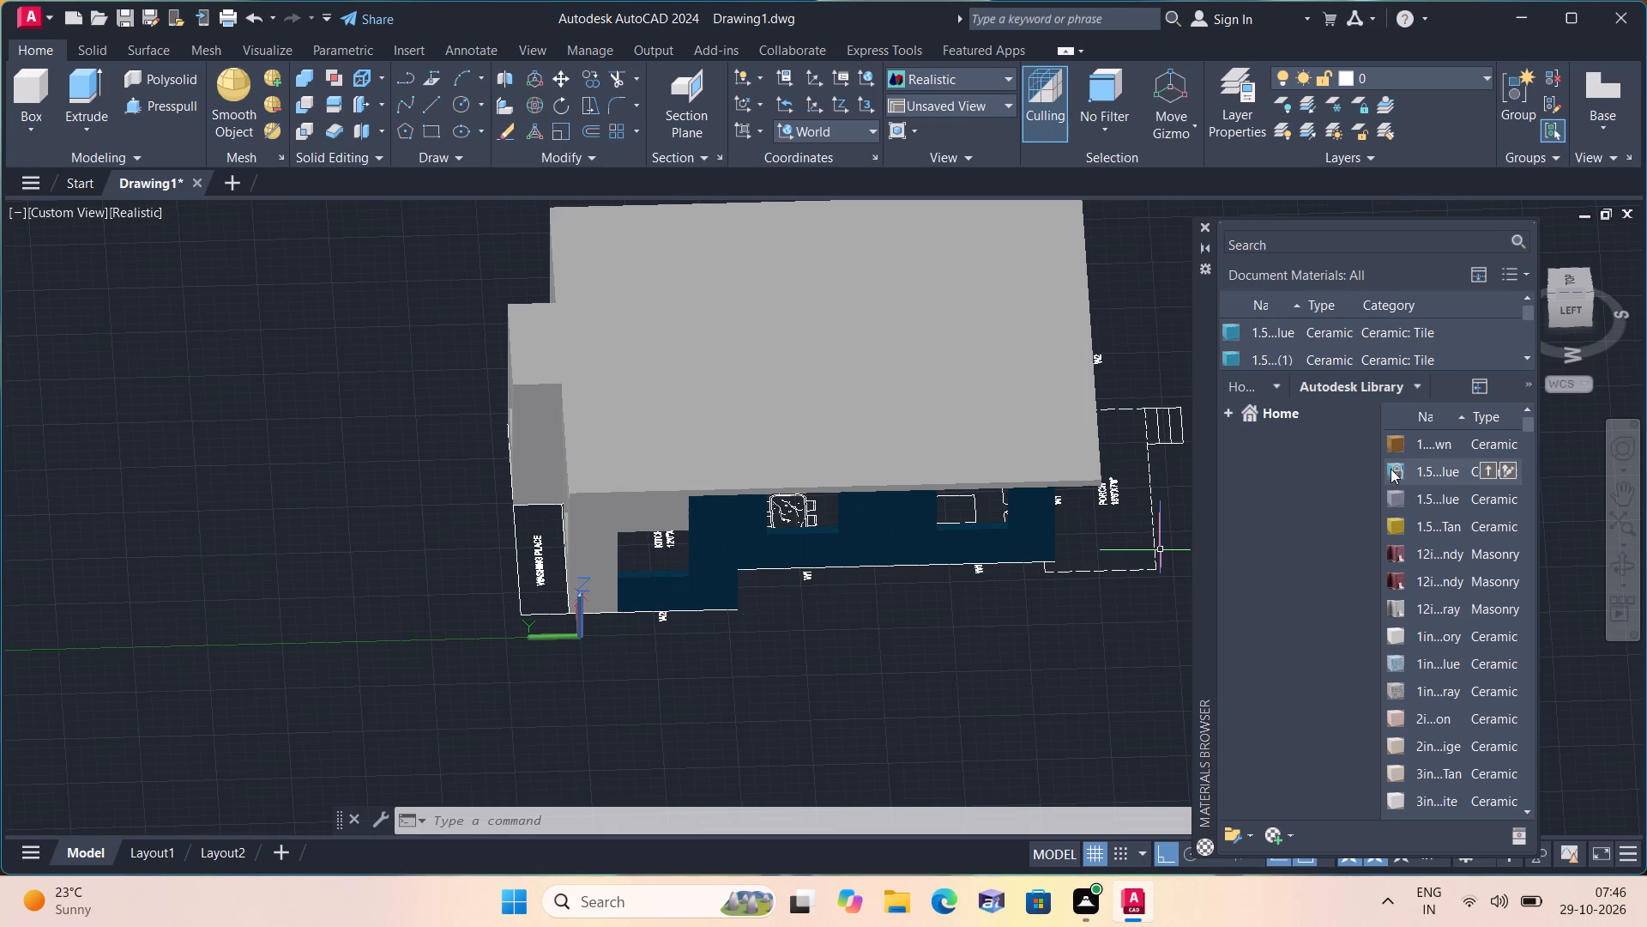
{"action": "left_click_drag", "start_coordinate": [1391, 469], "coordinate": [567, 576]}
Apply the Medium Blue tile to the rear wall's pier between the door opening and the window near the west corner.
{"action": "middle_click_drag", "start_coordinate": [552, 590], "coordinate": [552, 591], "text": "shift"}
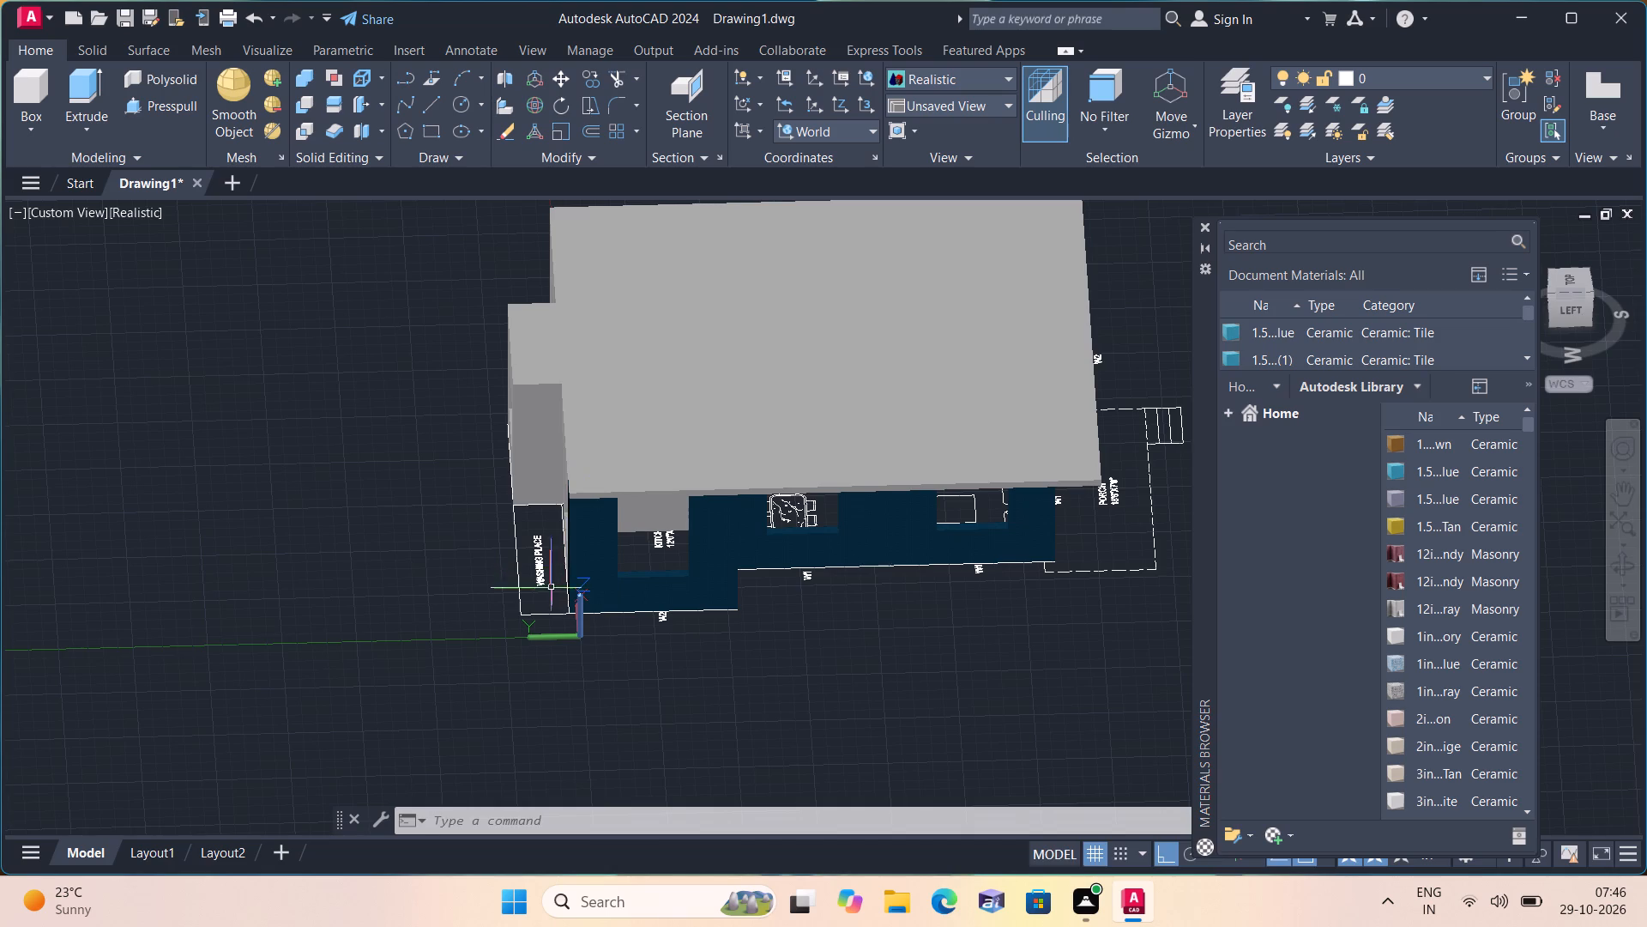
{"action": "middle_click_drag", "start_coordinate": [552, 591], "coordinate": [673, 539], "text": "shift"}
{"action": "scroll", "coordinate": [698, 615], "scroll_direction": "down", "scroll_amount": 1, "text": "shift"}
{"action": "middle_click_drag", "start_coordinate": [698, 615], "coordinate": [778, 614], "text": "shift"}
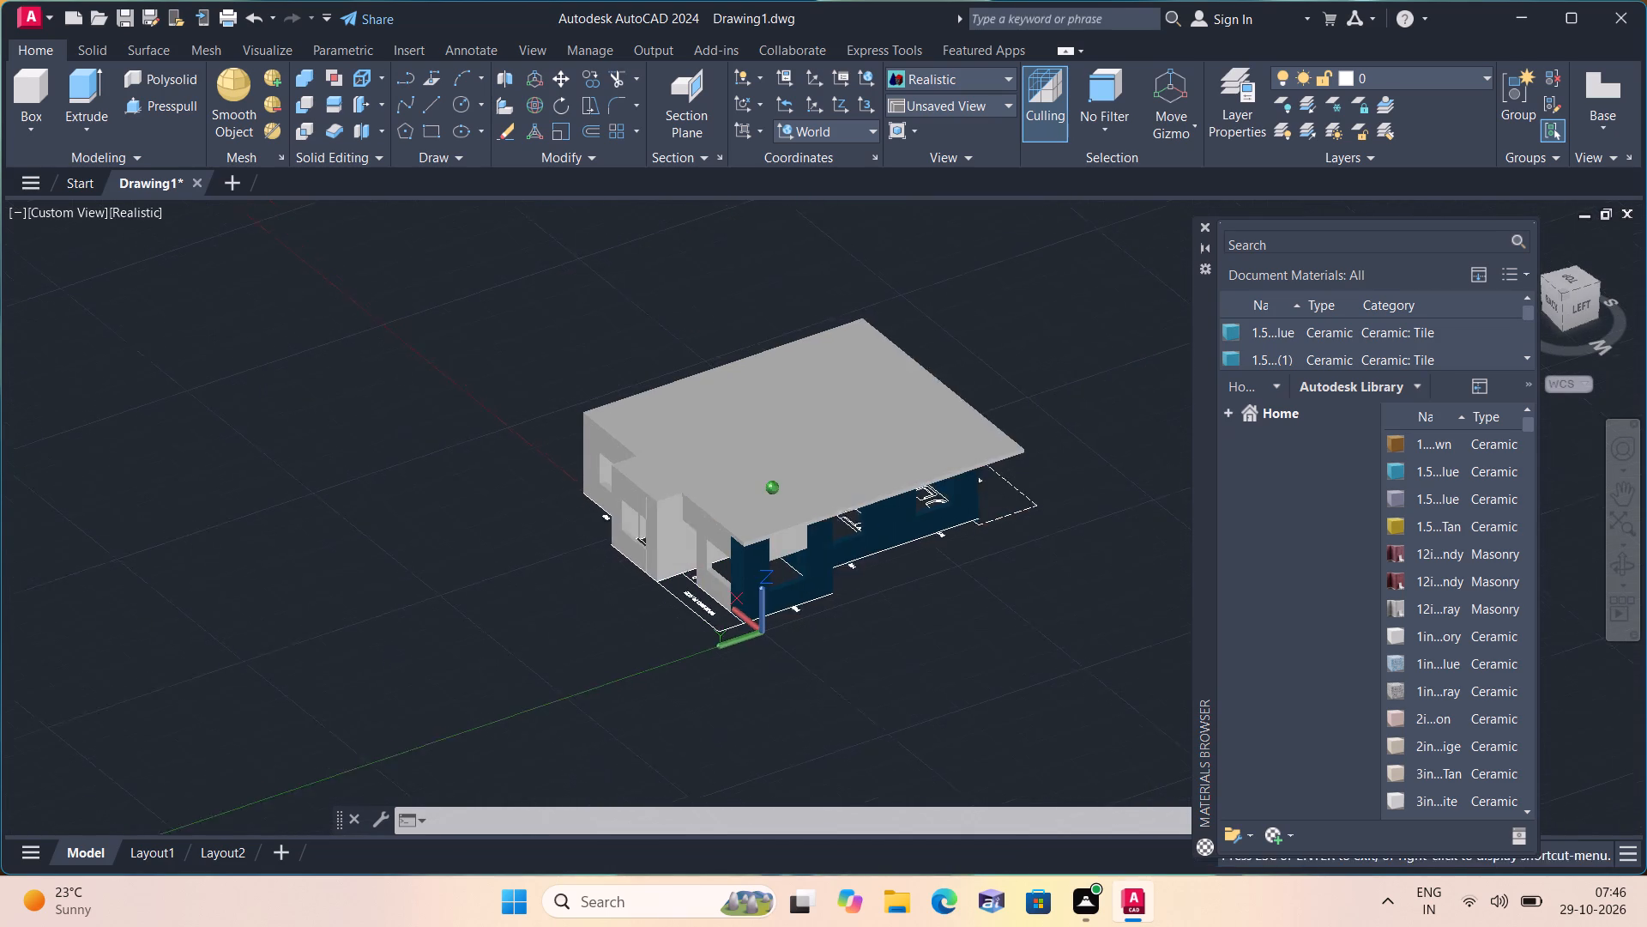
{"action": "middle_click_drag", "start_coordinate": [778, 614], "coordinate": [859, 563], "text": "shift"}
{"action": "middle_click_drag", "start_coordinate": [709, 593], "coordinate": [837, 555], "text": "shift"}
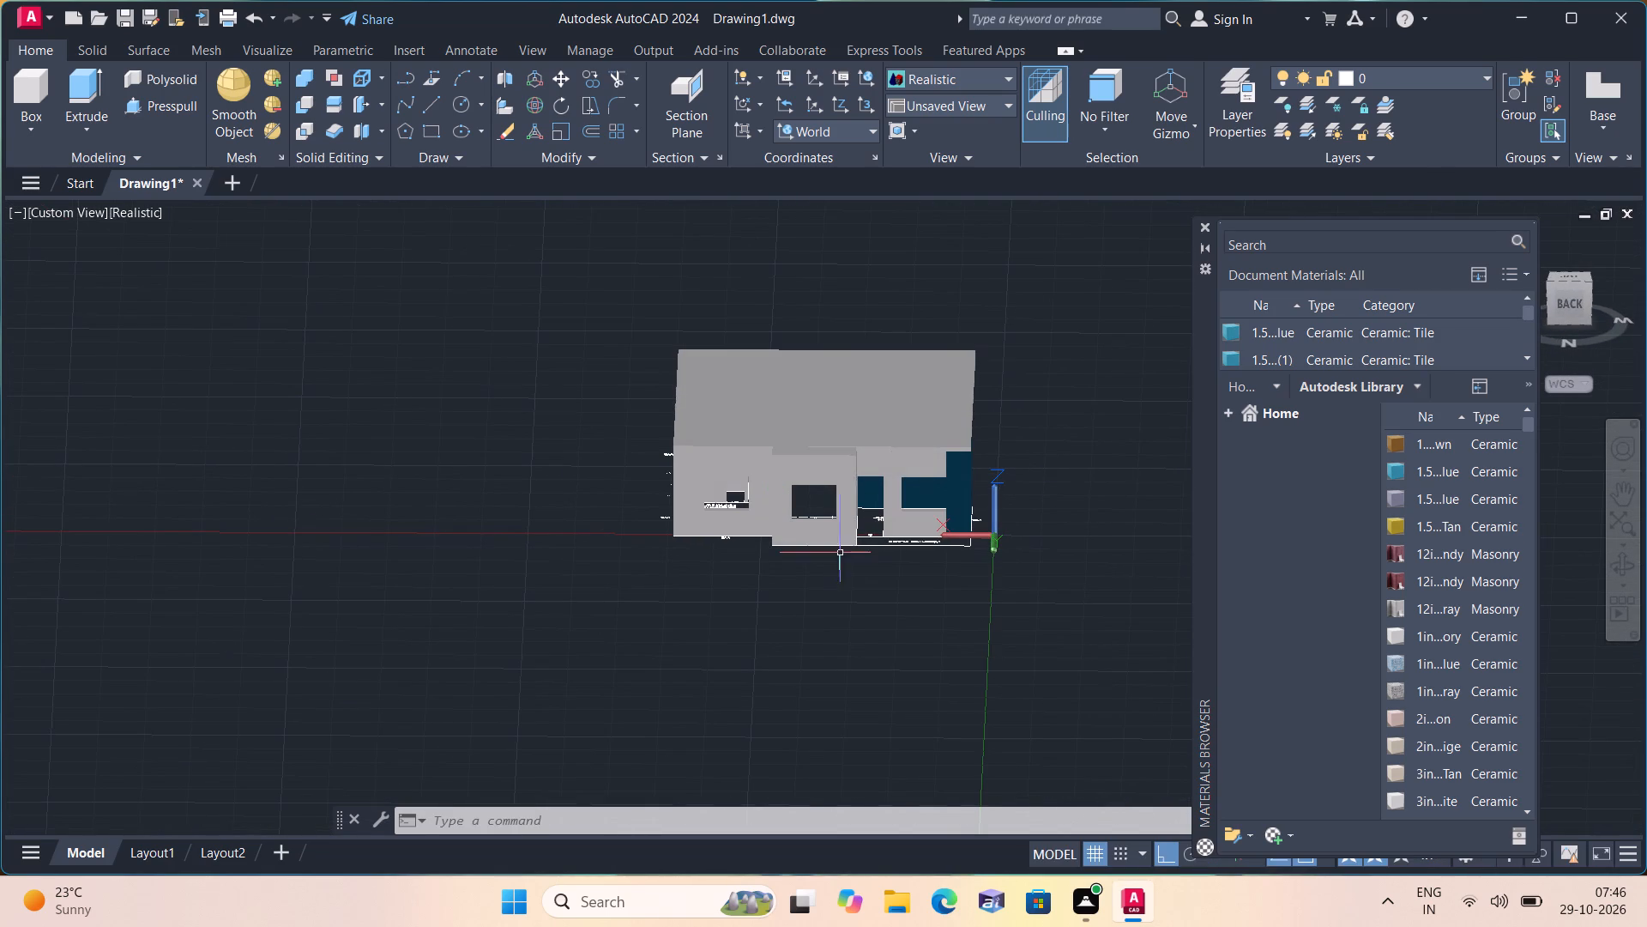
{"action": "left_click_drag", "start_coordinate": [1395, 464], "coordinate": [1165, 506]}
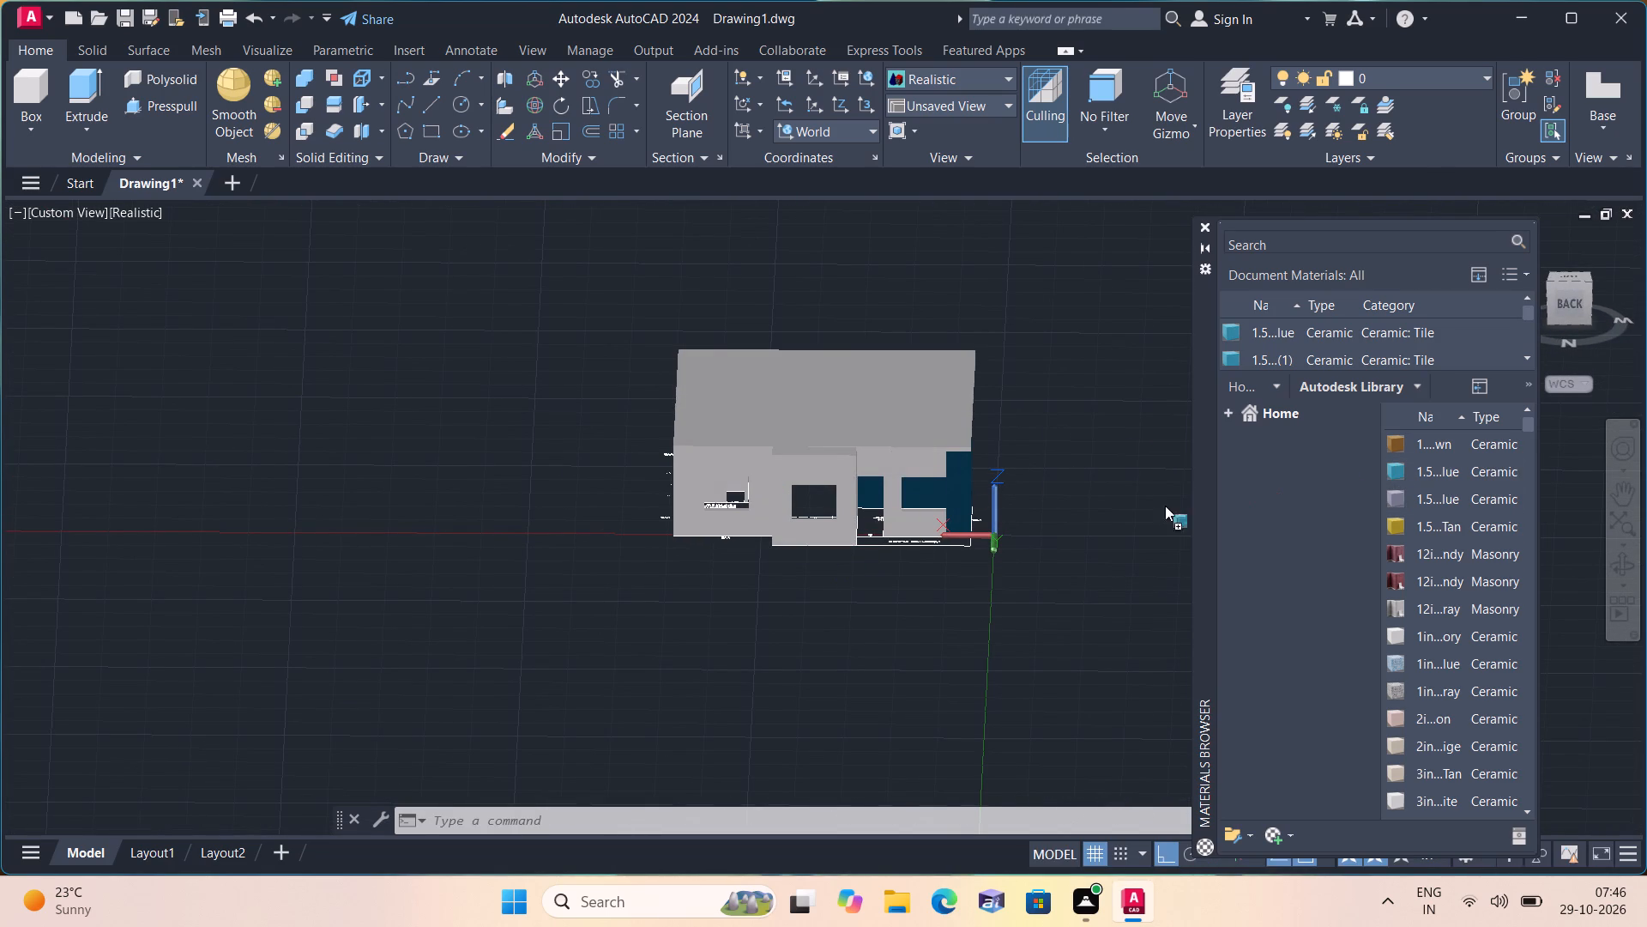
{"action": "left_click_drag", "start_coordinate": [1165, 506], "coordinate": [894, 517]}
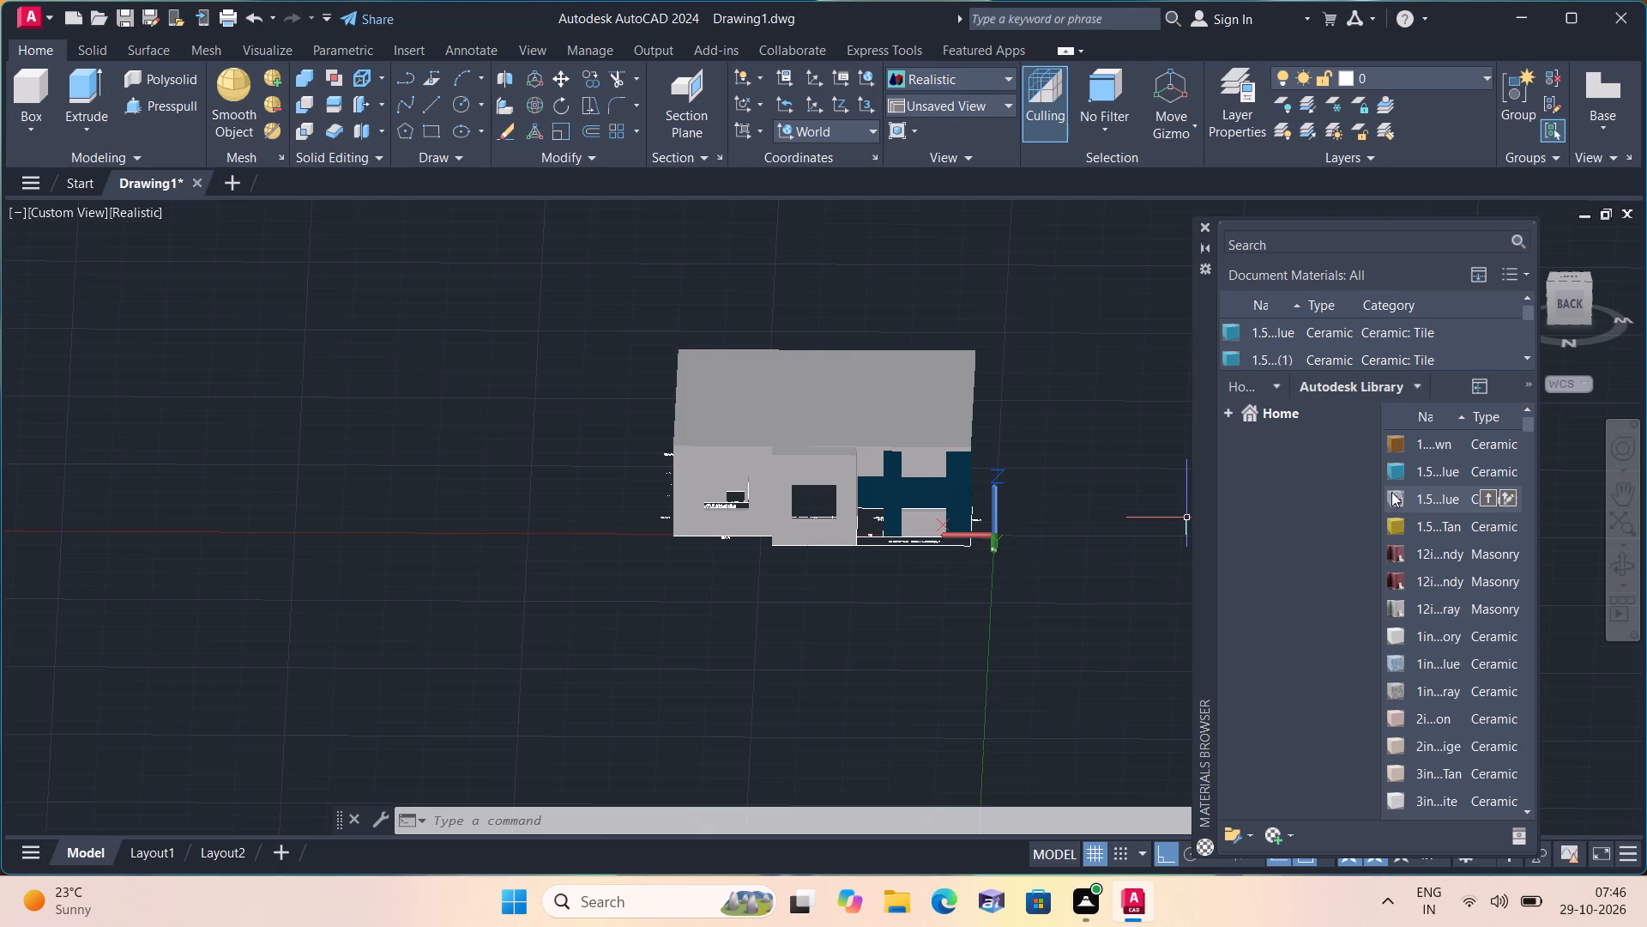
Apply the 1.5in Square - Medium Blue tile to the rear wall below the window near the west corner.
{"action": "left_click_drag", "start_coordinate": [1401, 471], "coordinate": [926, 519]}
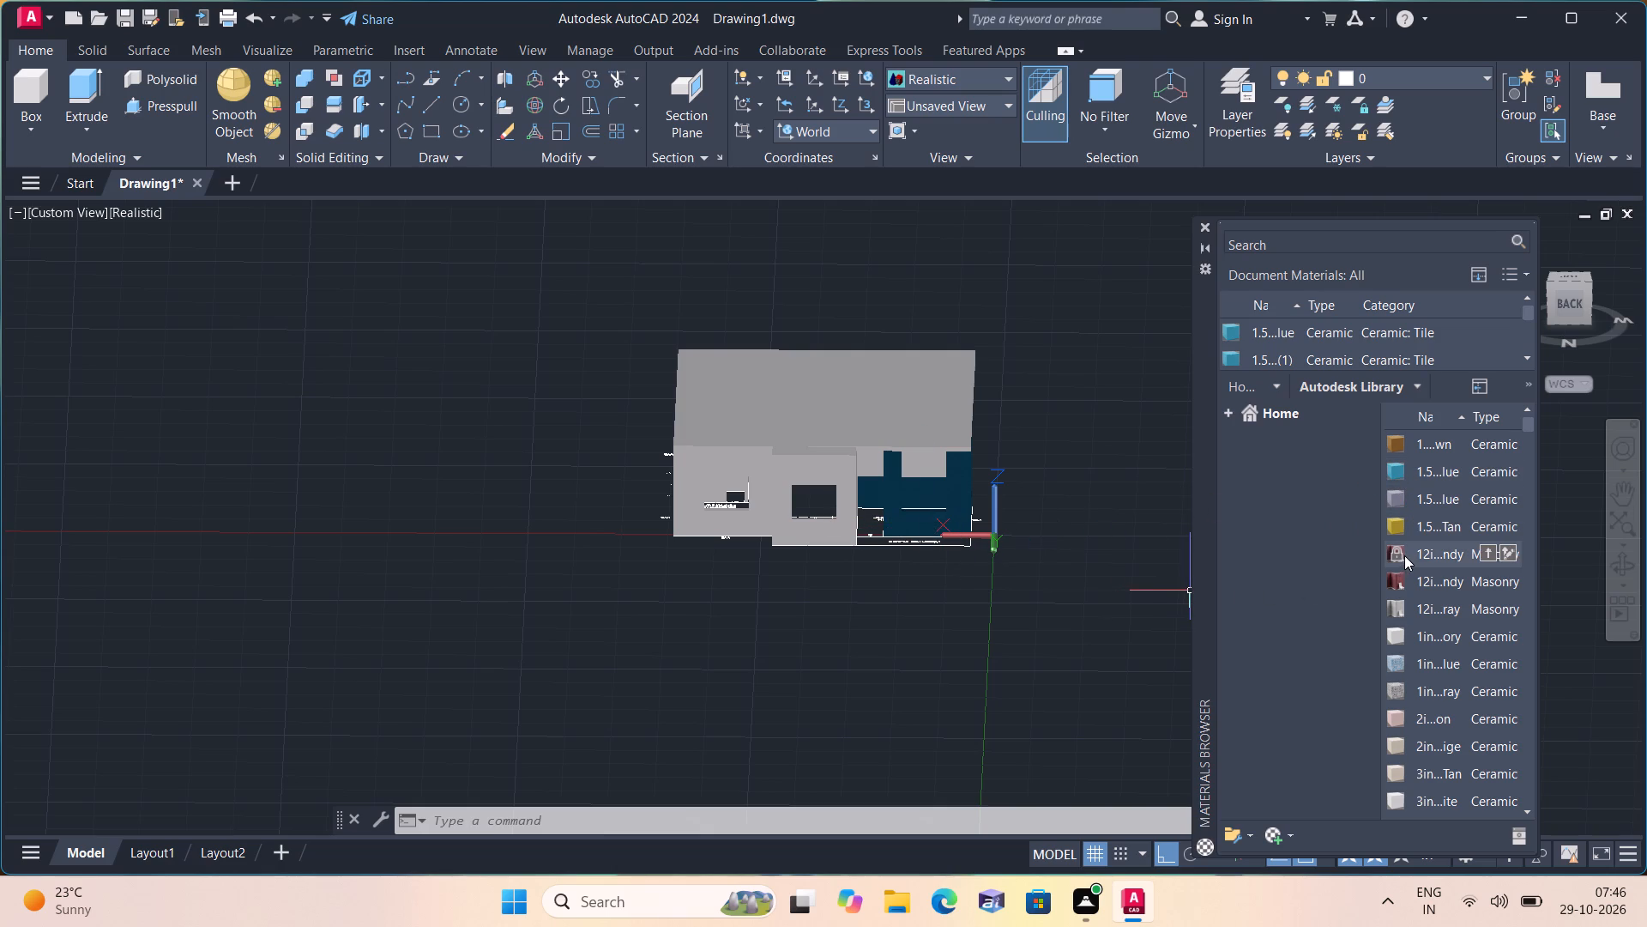
Apply the dark red 12in masonry to the projecting middle section of the rear wall: below its window and the piers on both sides.
{"action": "left_click_drag", "start_coordinate": [1402, 555], "coordinate": [814, 534]}
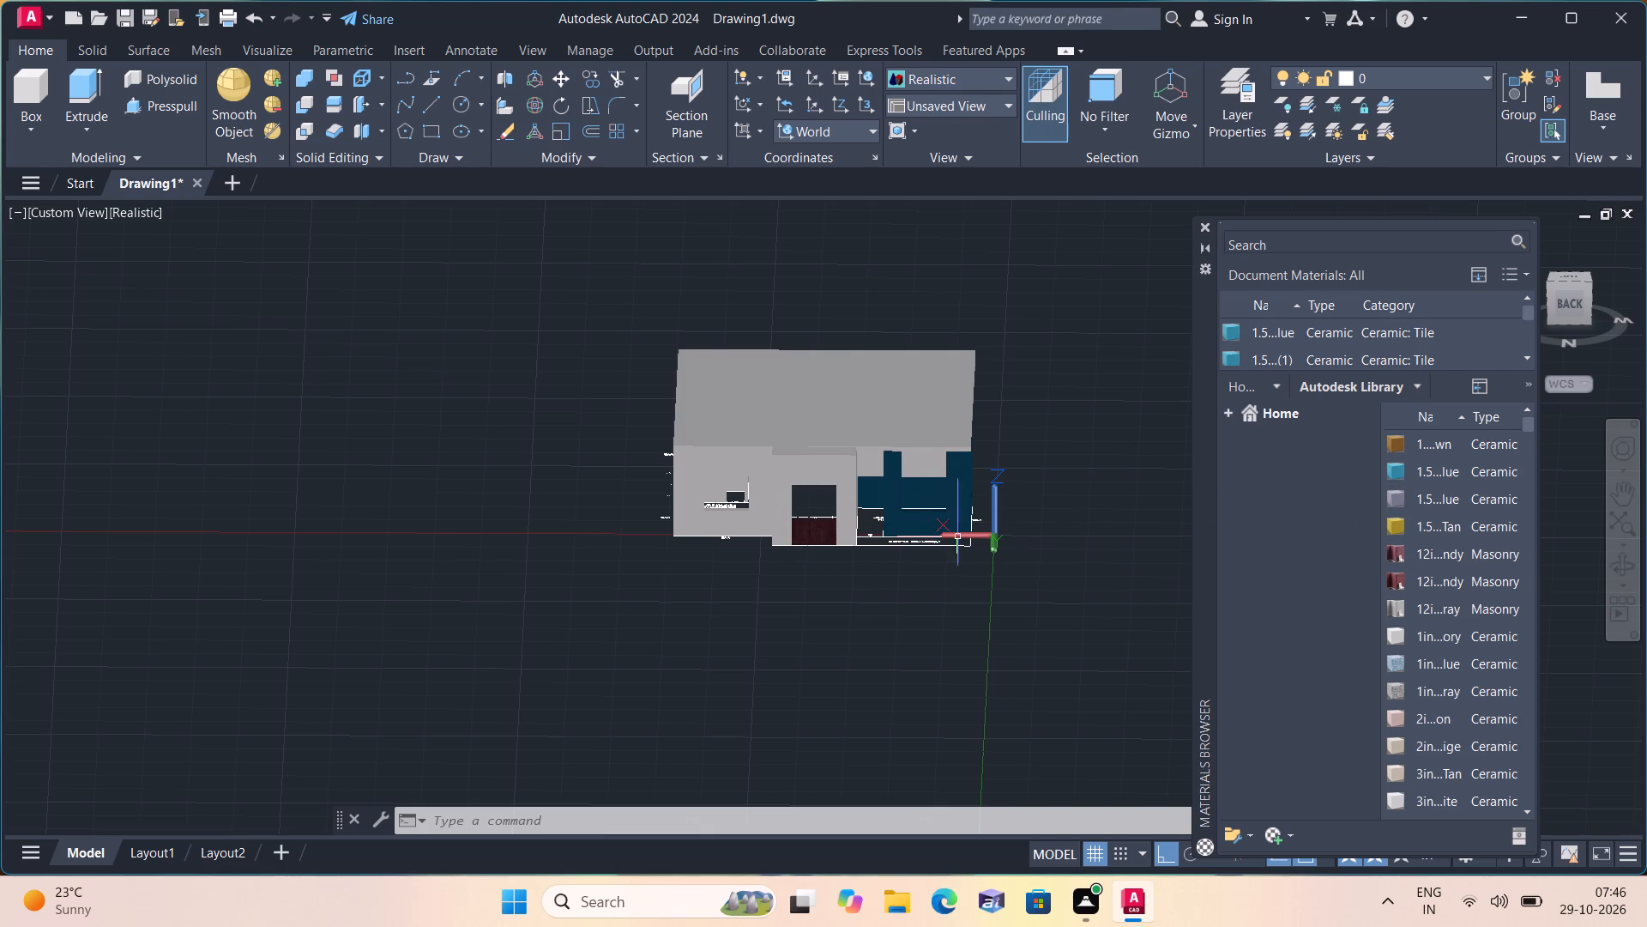
{"action": "left_click_drag", "start_coordinate": [1396, 552], "coordinate": [897, 540]}
{"action": "left_click_drag", "start_coordinate": [897, 540], "coordinate": [848, 509]}
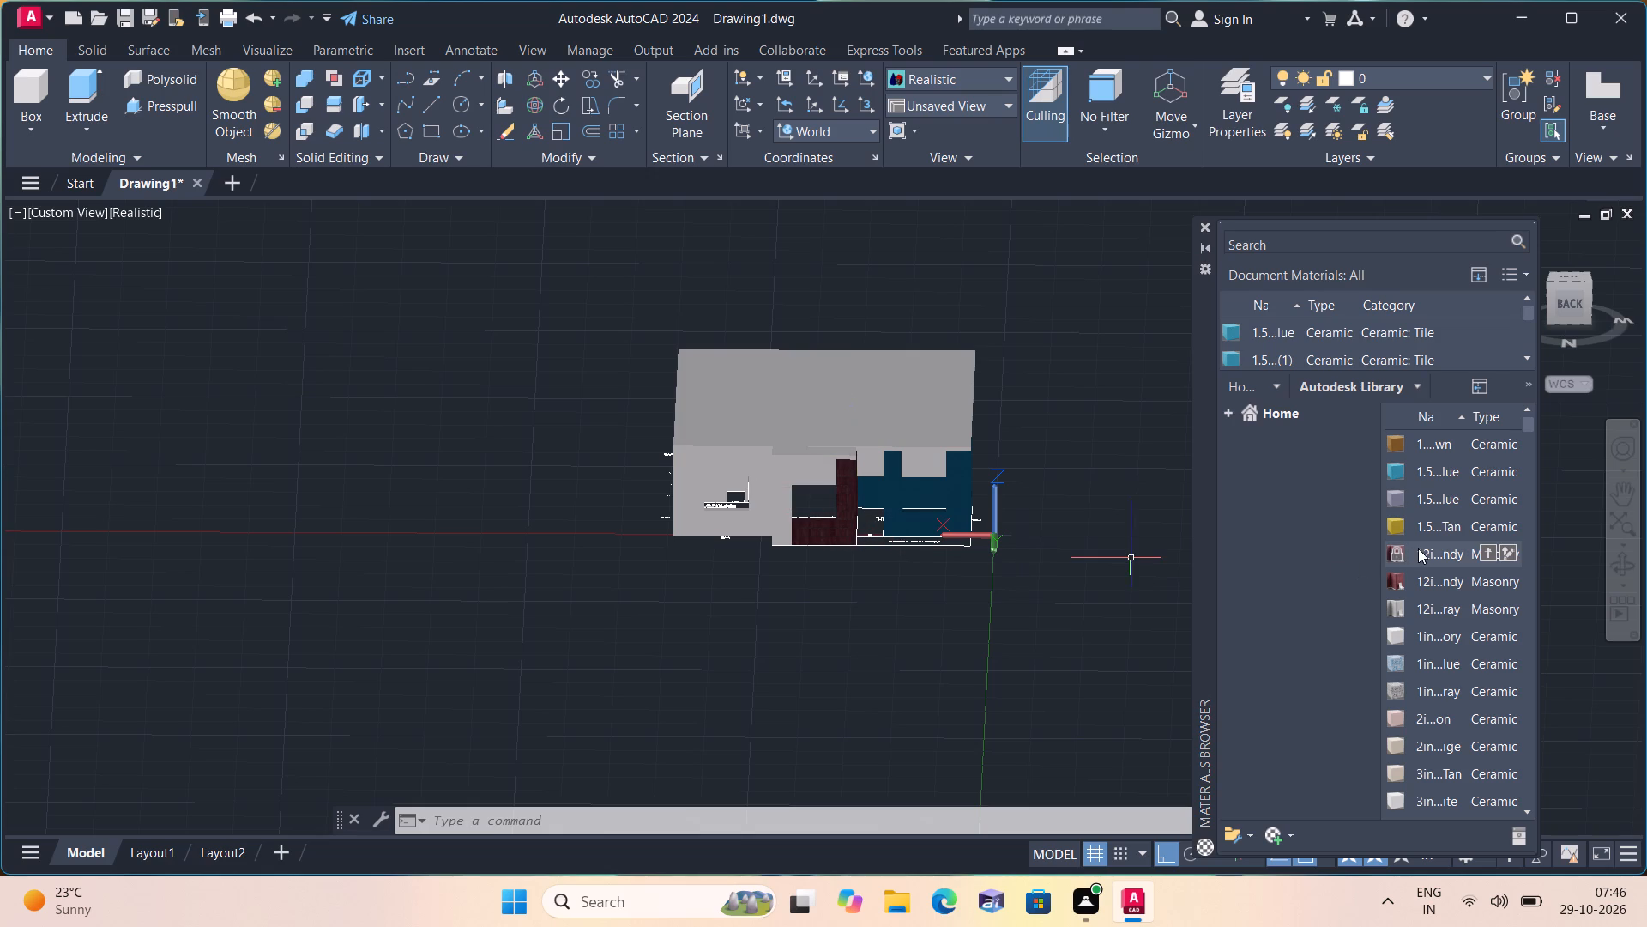
{"action": "left_click_drag", "start_coordinate": [1388, 548], "coordinate": [771, 522]}
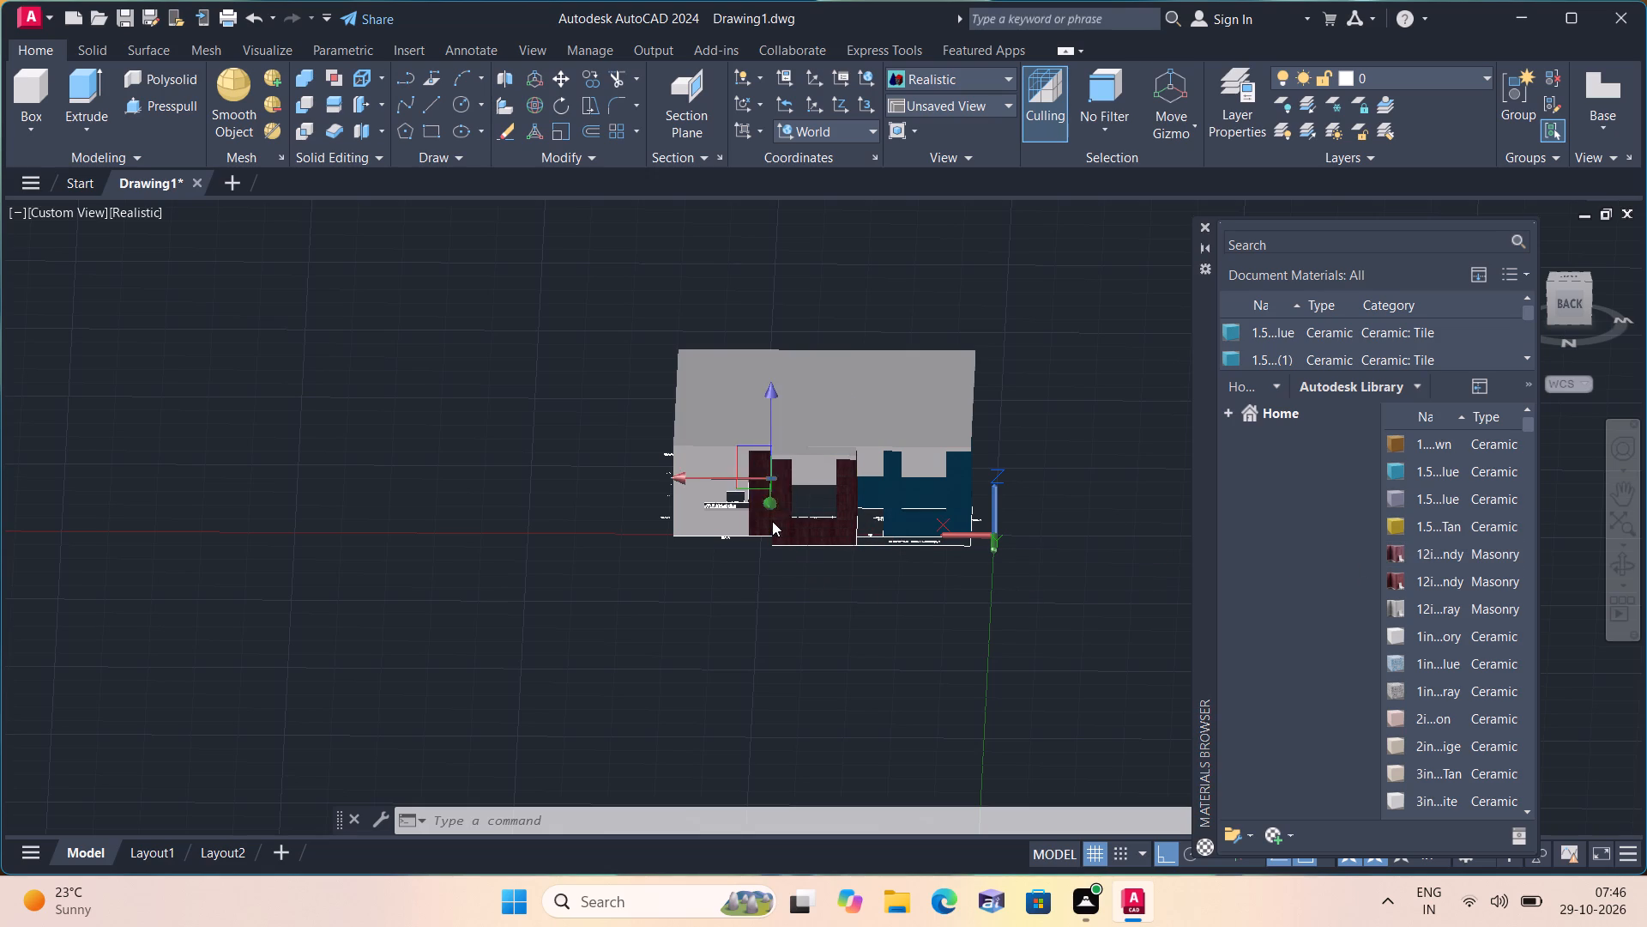
Apply the dark red 12in masonry around the rear east corner: the corner pier, the adjoining rear wall piece, and the east pier beyond the rear window.
{"action": "middle_click_drag", "start_coordinate": [683, 579], "coordinate": [866, 617]}
{"action": "scroll", "coordinate": [789, 611], "scroll_direction": "down", "scroll_amount": 1, "text": "shift"}
{"action": "middle_click_drag", "start_coordinate": [732, 555], "coordinate": [941, 609], "text": "shift"}
{"action": "scroll", "coordinate": [731, 555], "scroll_direction": "down", "scroll_amount": 1, "text": "shift"}
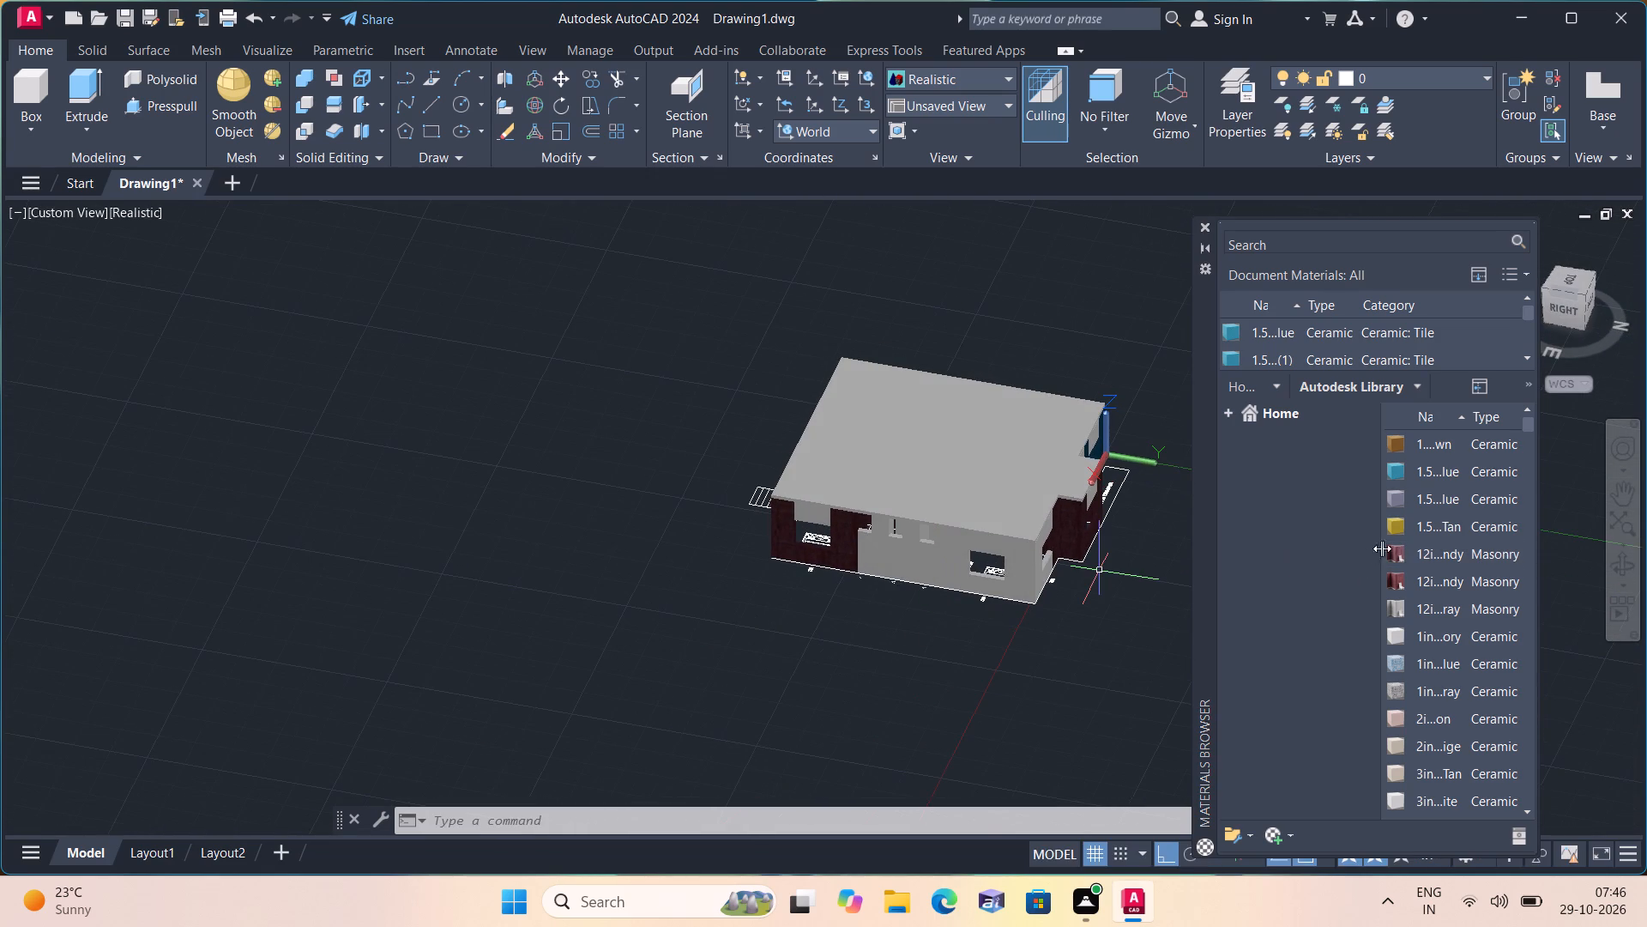
{"action": "left_click_drag", "start_coordinate": [1399, 547], "coordinate": [1028, 557]}
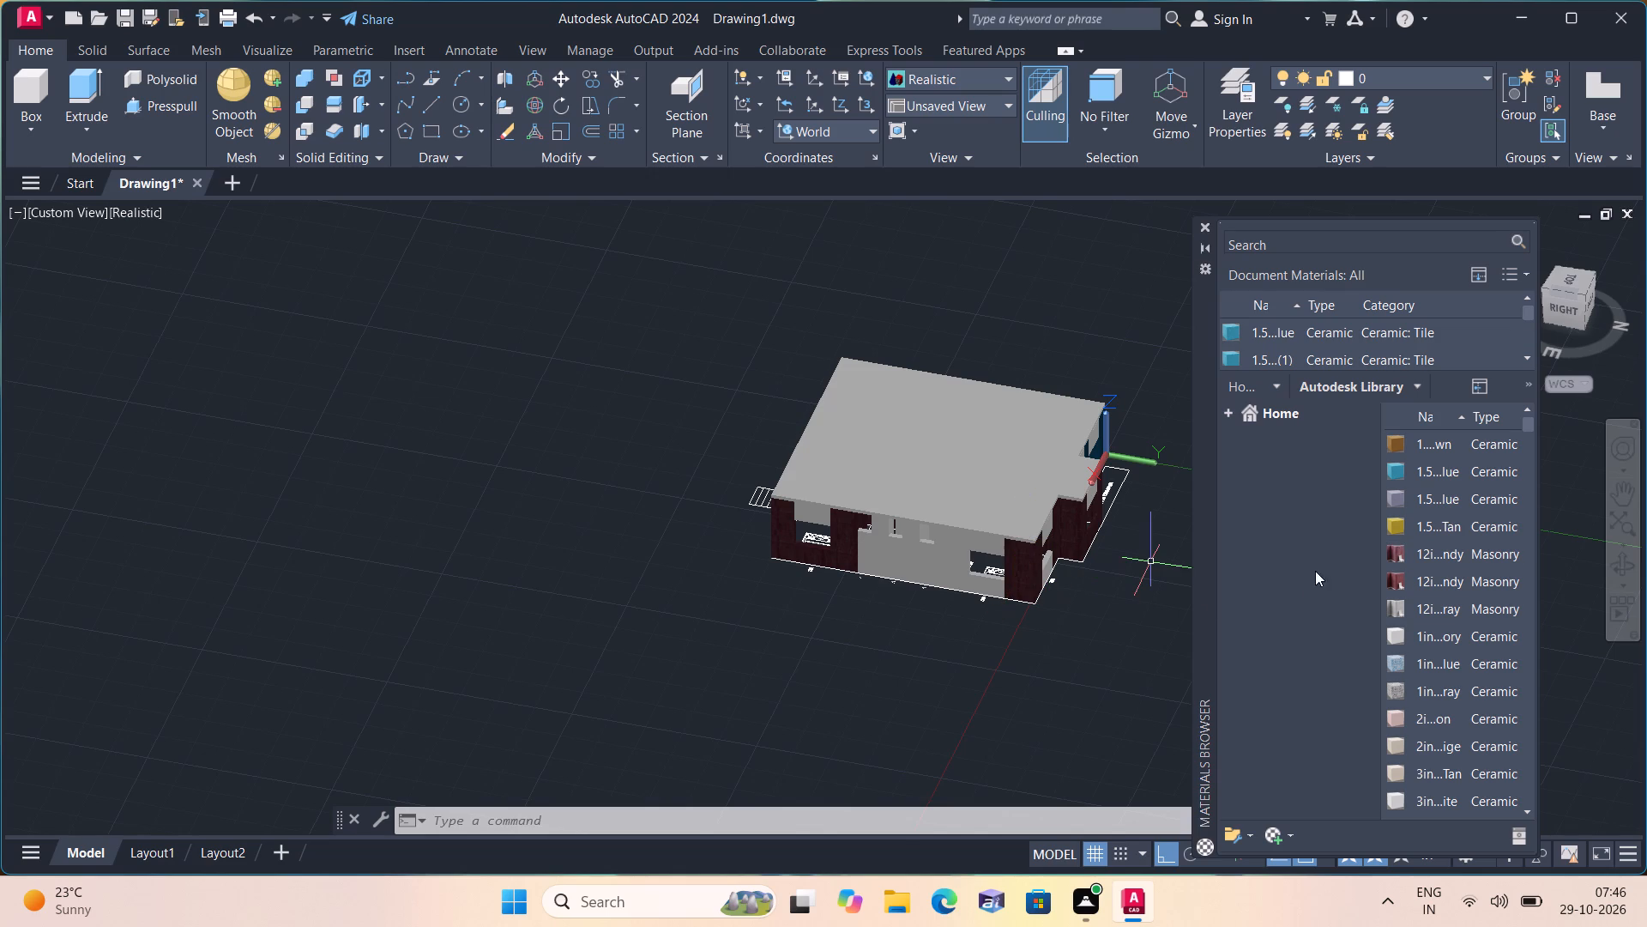
{"action": "left_click_drag", "start_coordinate": [1392, 550], "coordinate": [1058, 567]}
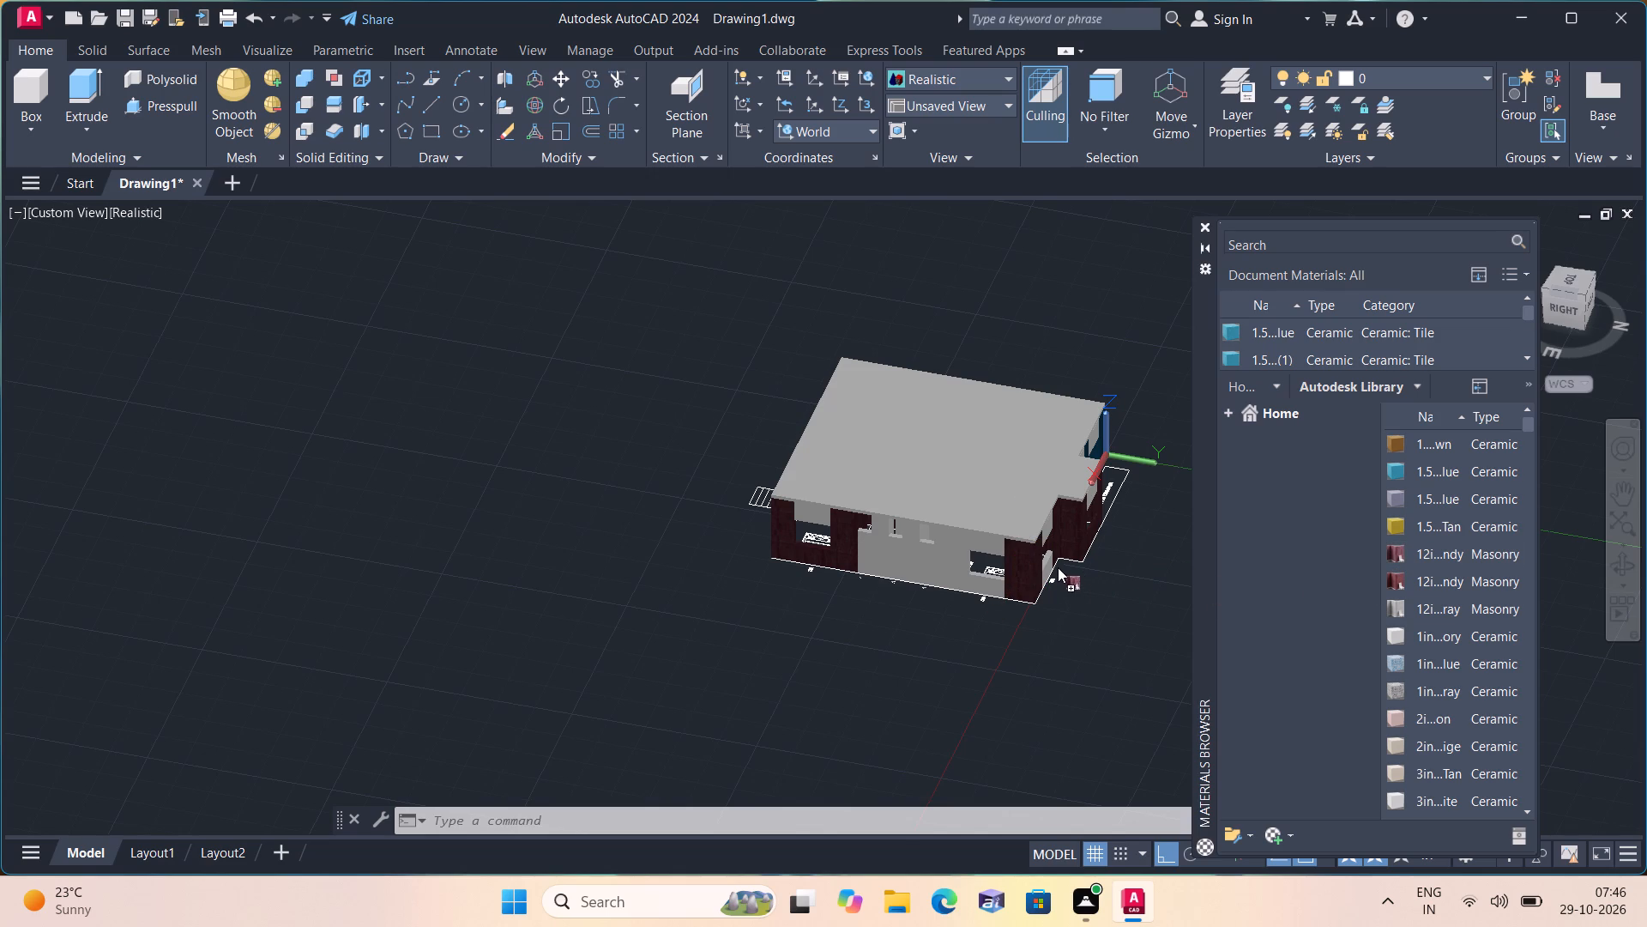
{"action": "left_click_drag", "start_coordinate": [1058, 567], "coordinate": [1047, 559]}
{"action": "left_click_drag", "start_coordinate": [1401, 547], "coordinate": [1393, 551]}
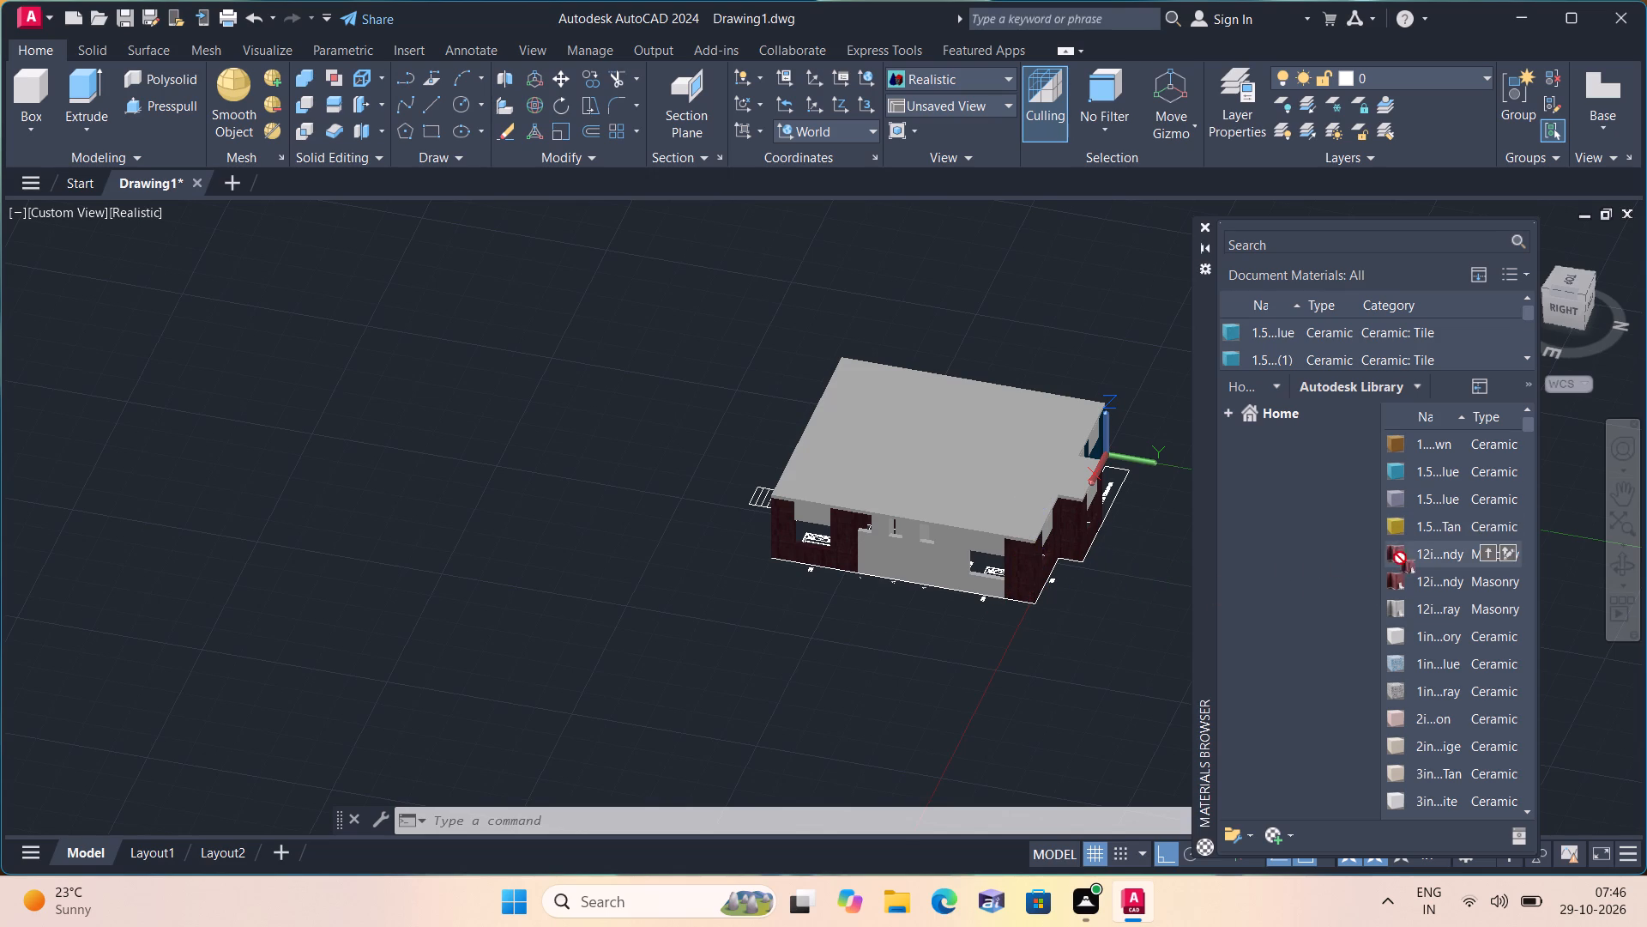
{"action": "left_click_drag", "start_coordinate": [1393, 551], "coordinate": [938, 573]}
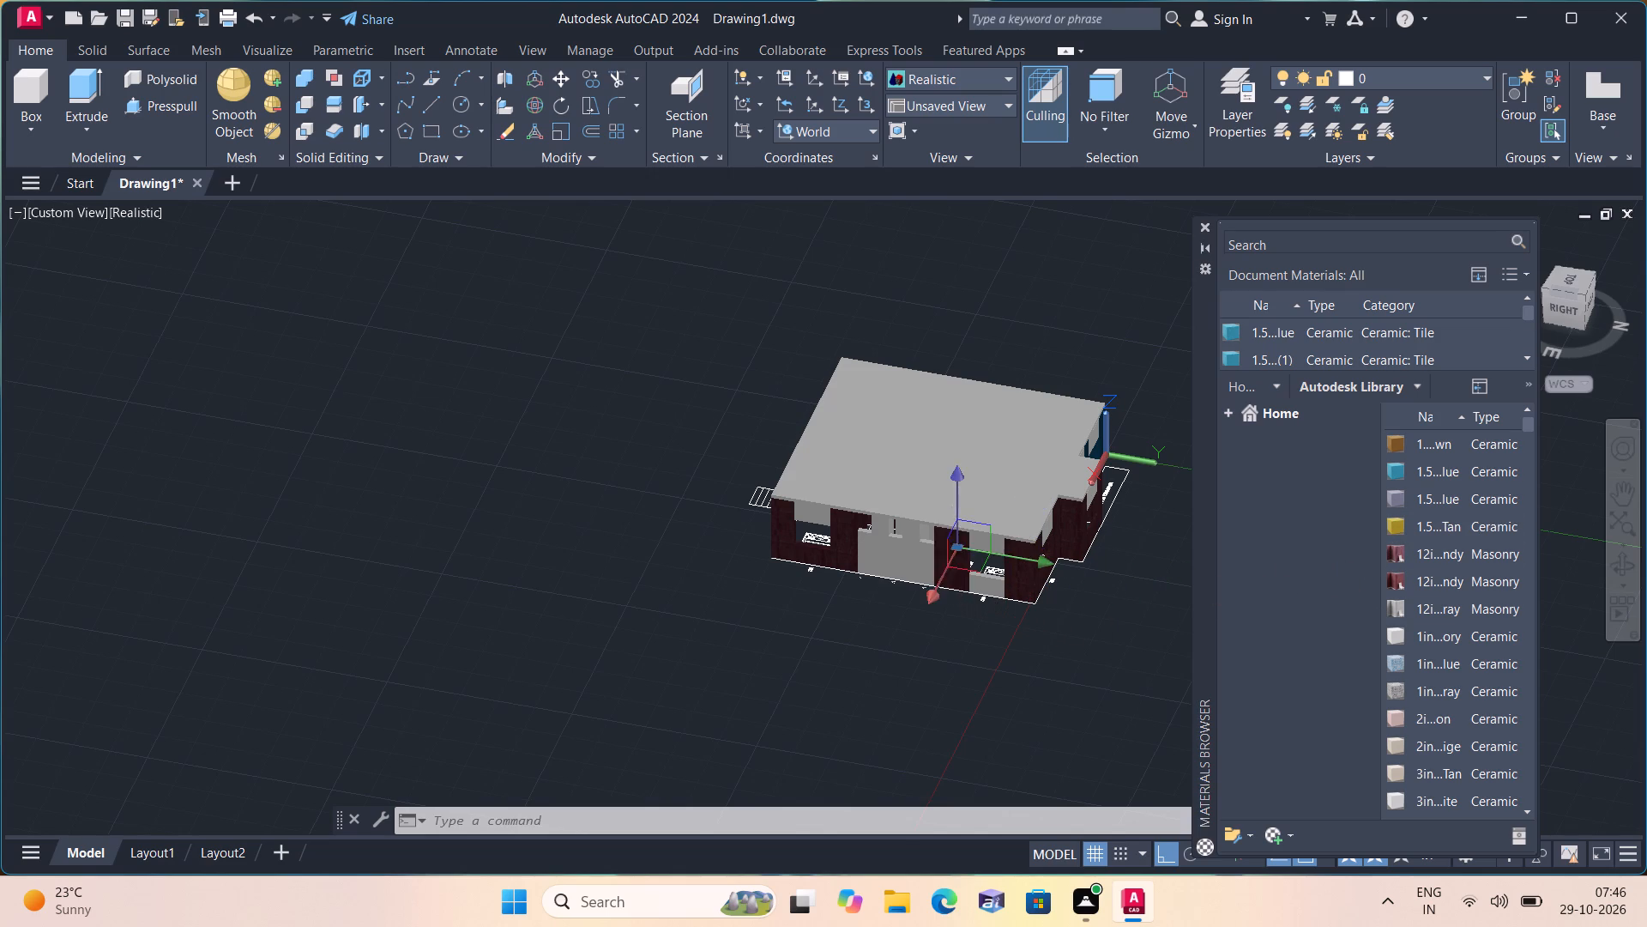
Apply the dark red 12in masonry to the east wall's middle part: the narrow central pier and the segments adjoining the piers on either side.
{"action": "middle_click_drag", "start_coordinate": [883, 591], "coordinate": [946, 512], "text": "shift"}
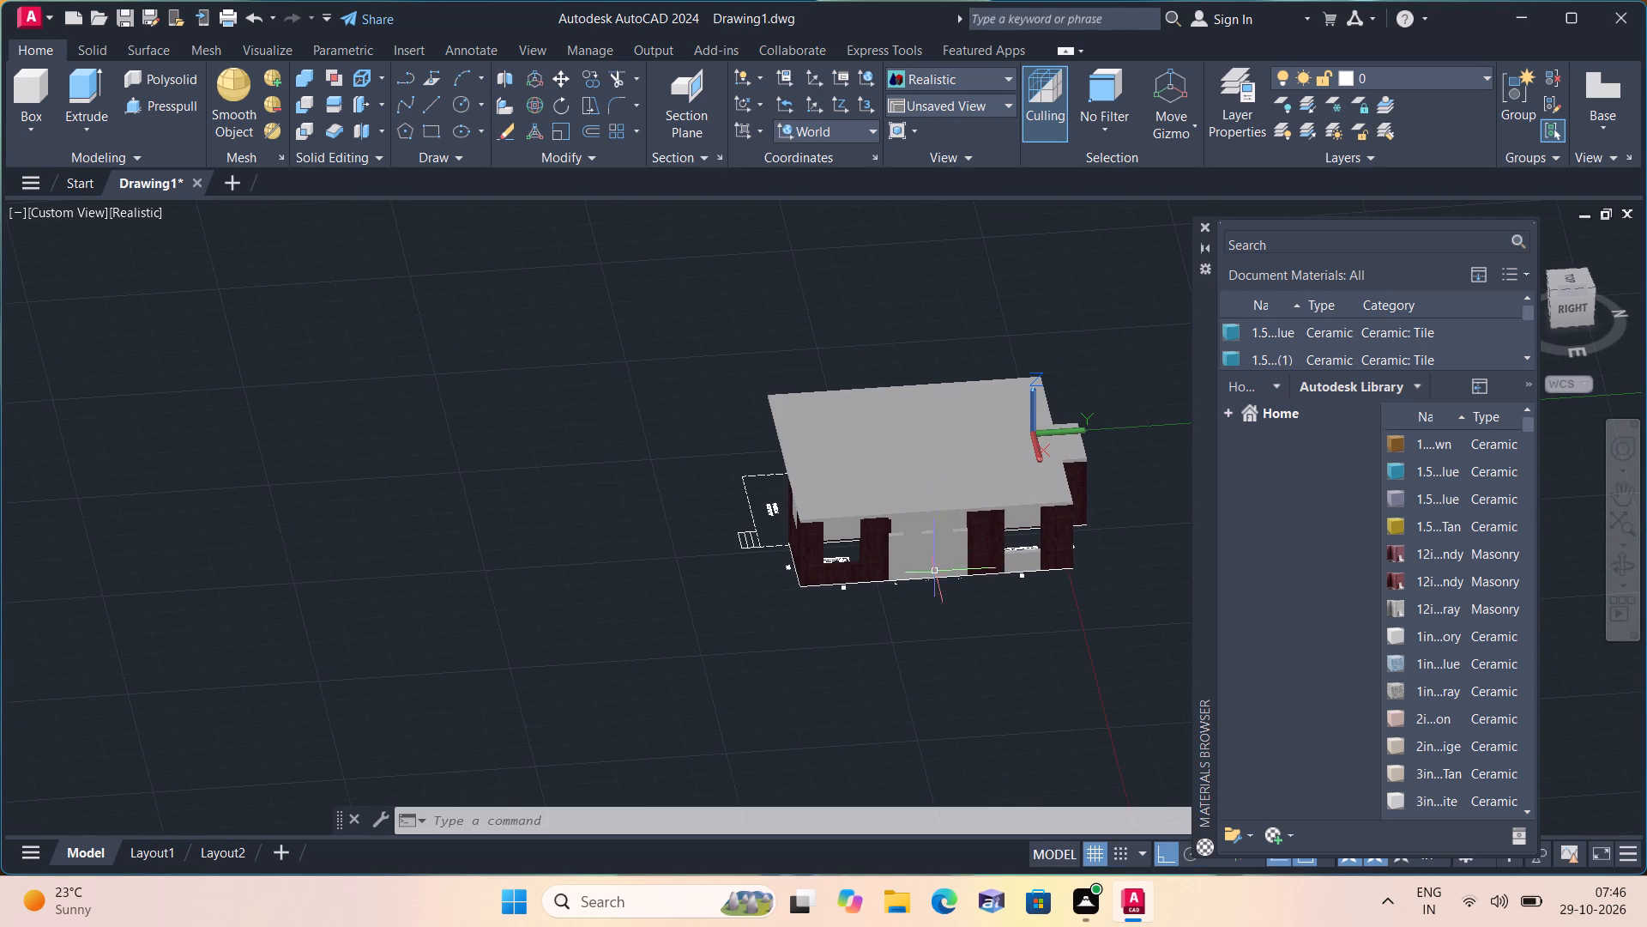
{"action": "middle_click_drag", "start_coordinate": [929, 615], "coordinate": [905, 518]}
{"action": "middle_click_drag", "start_coordinate": [950, 523], "coordinate": [947, 446], "text": "shift"}
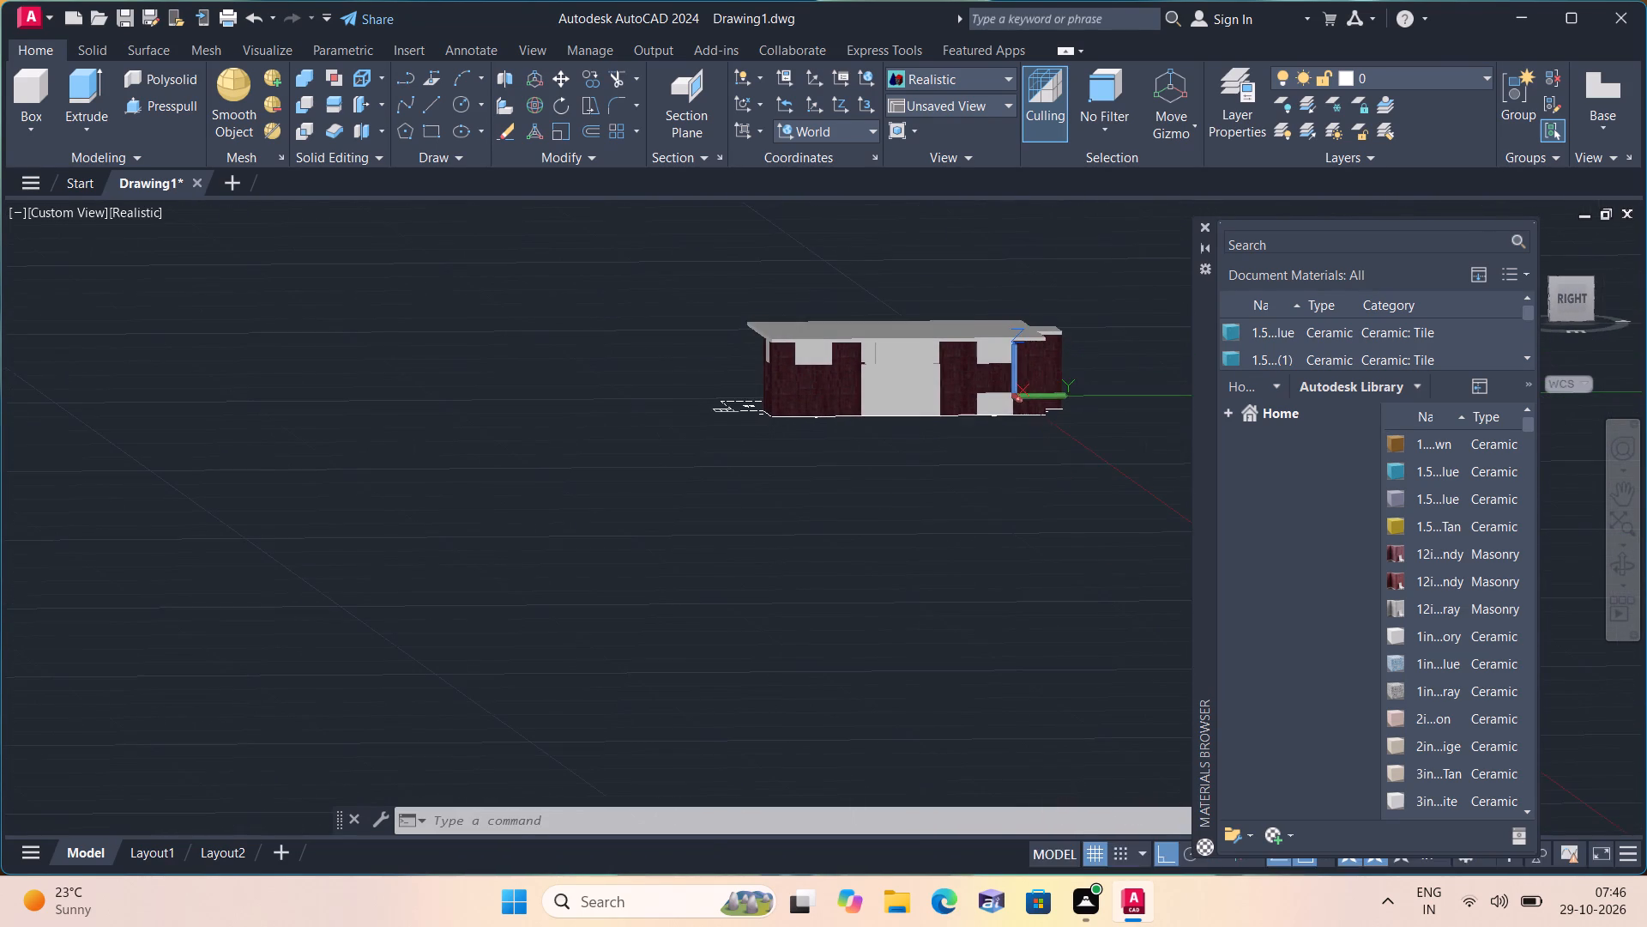
{"action": "middle_click_drag", "start_coordinate": [938, 447], "coordinate": [866, 544], "text": "shift"}
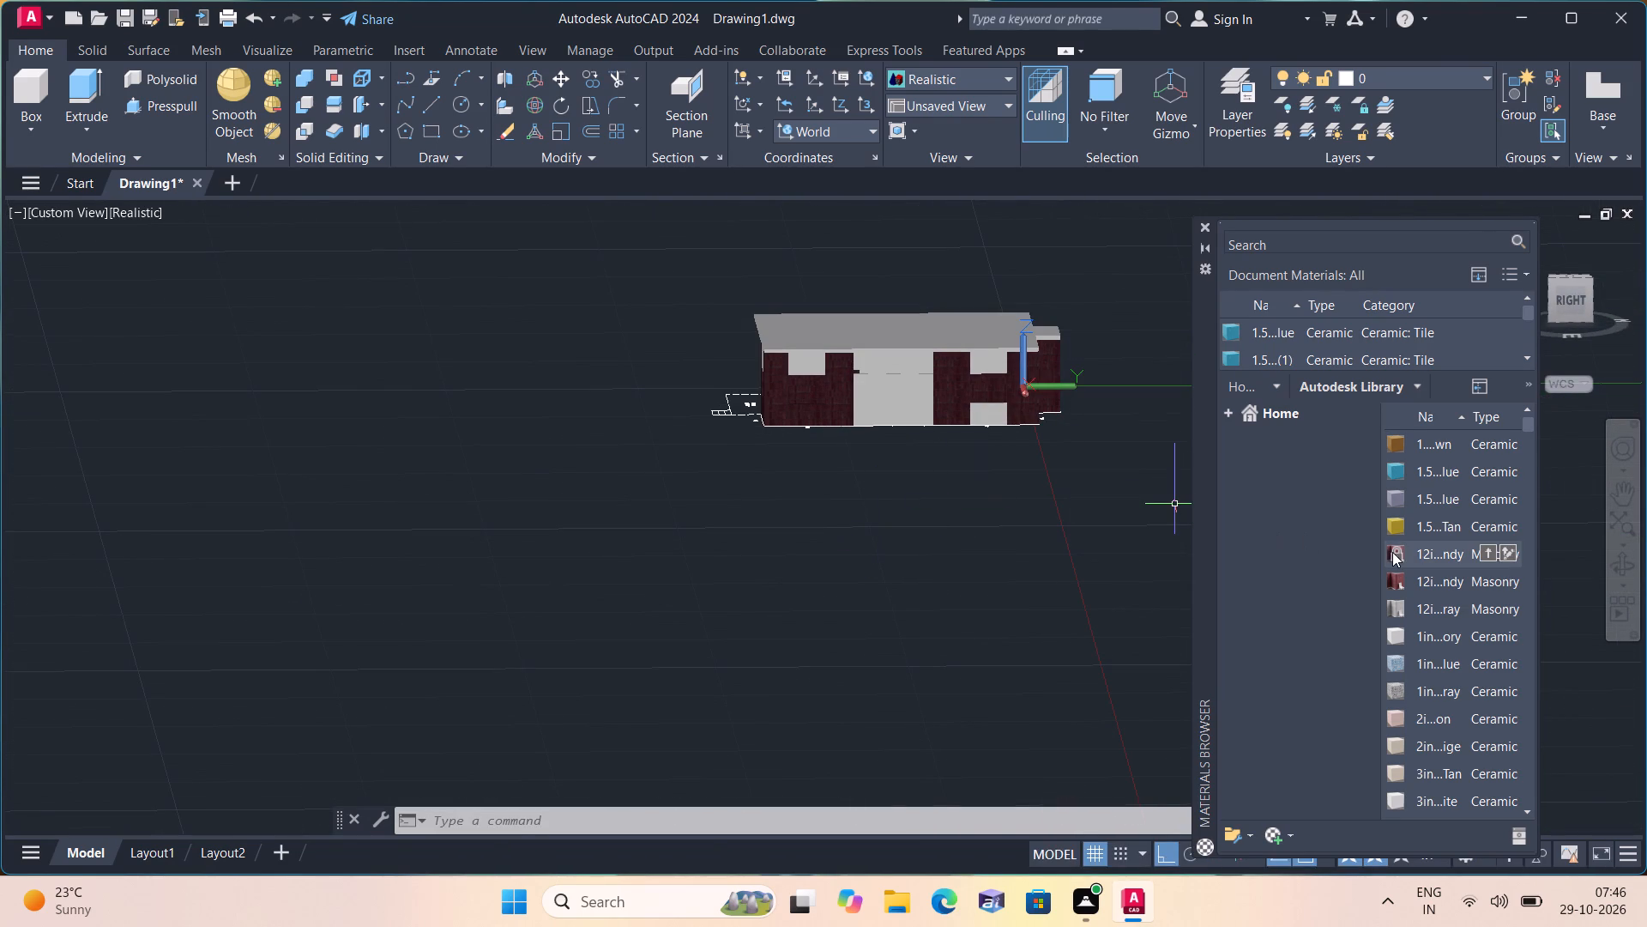
{"action": "left_click_drag", "start_coordinate": [1392, 552], "coordinate": [1131, 469]}
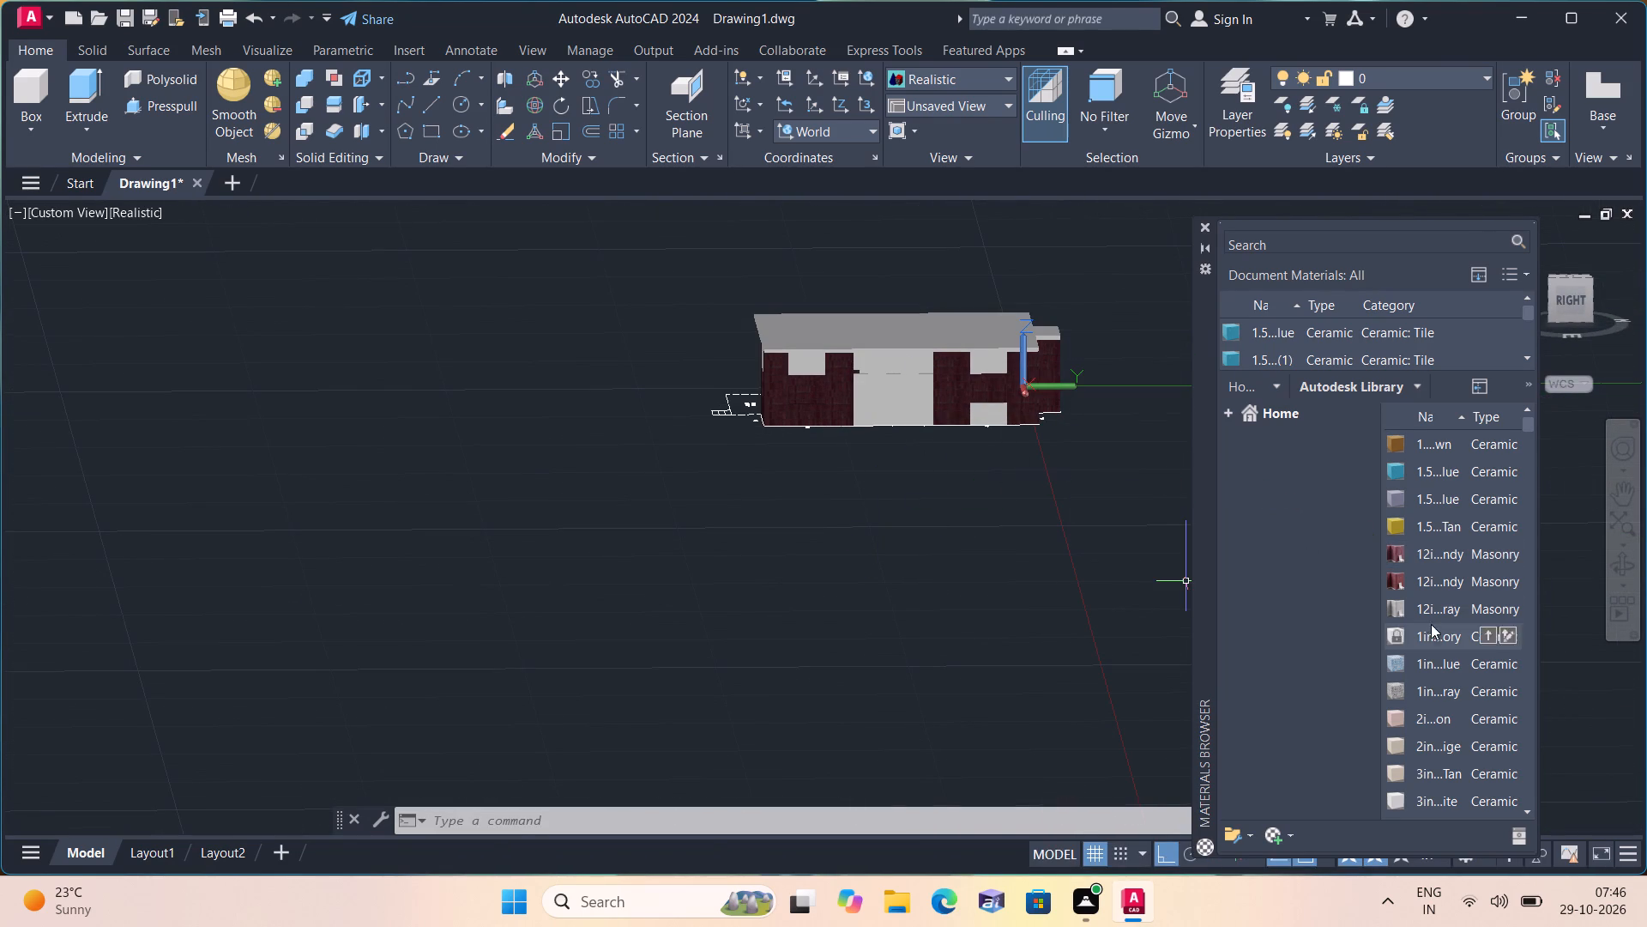
{"action": "left_click_drag", "start_coordinate": [1398, 554], "coordinate": [1134, 525]}
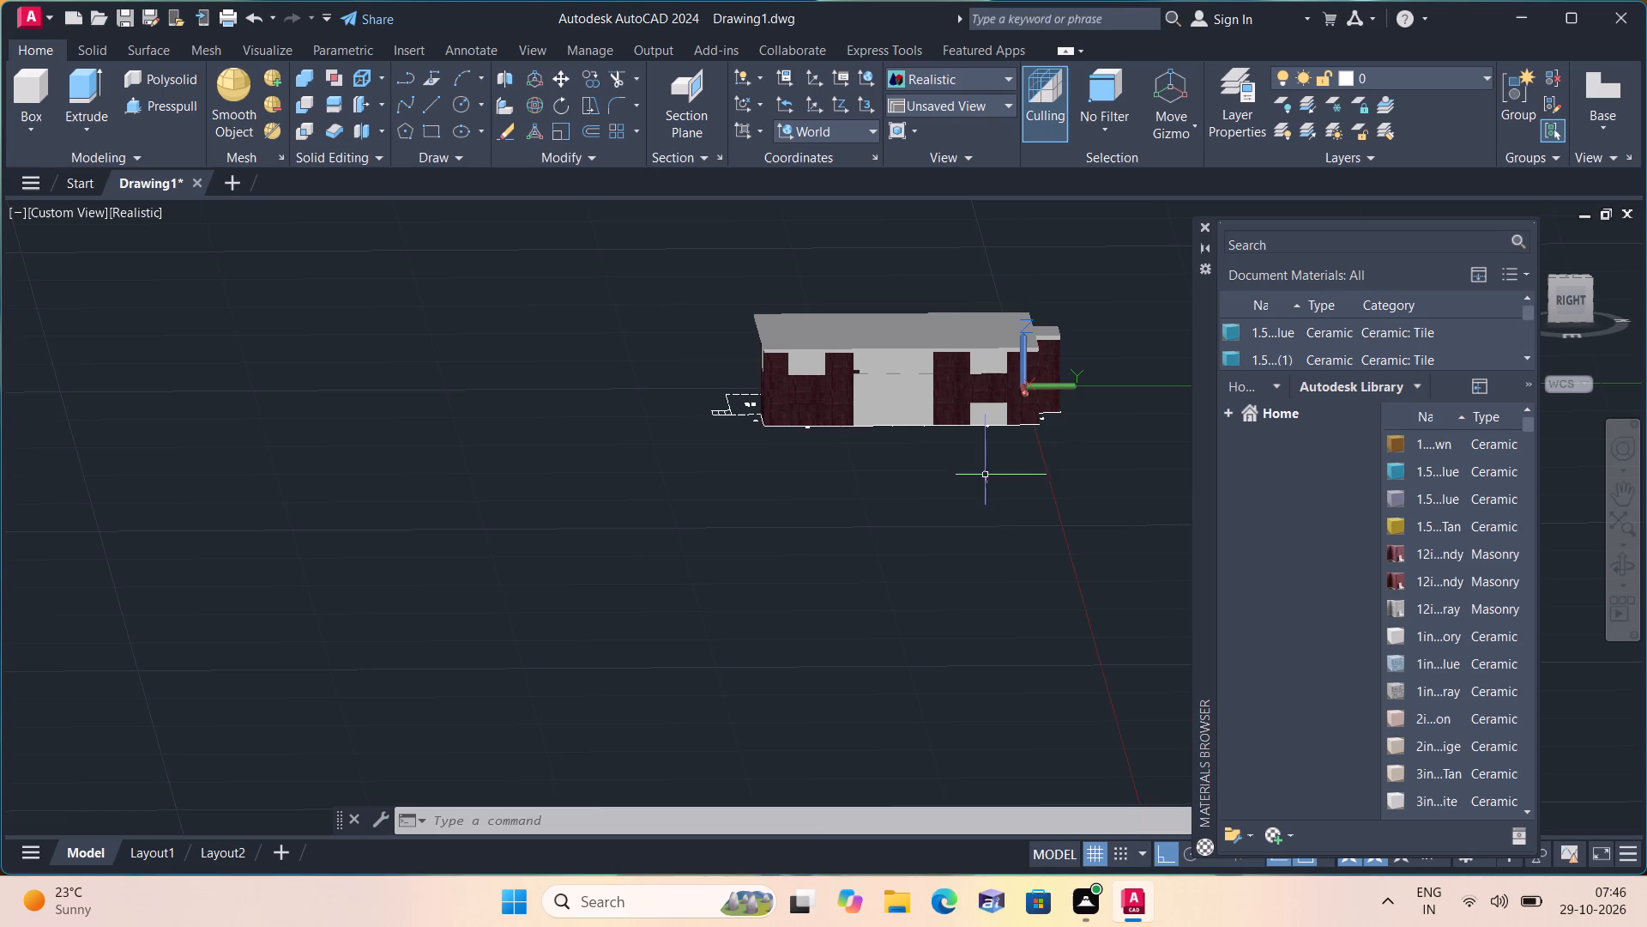
{"action": "left_click_drag", "start_coordinate": [1391, 551], "coordinate": [897, 399]}
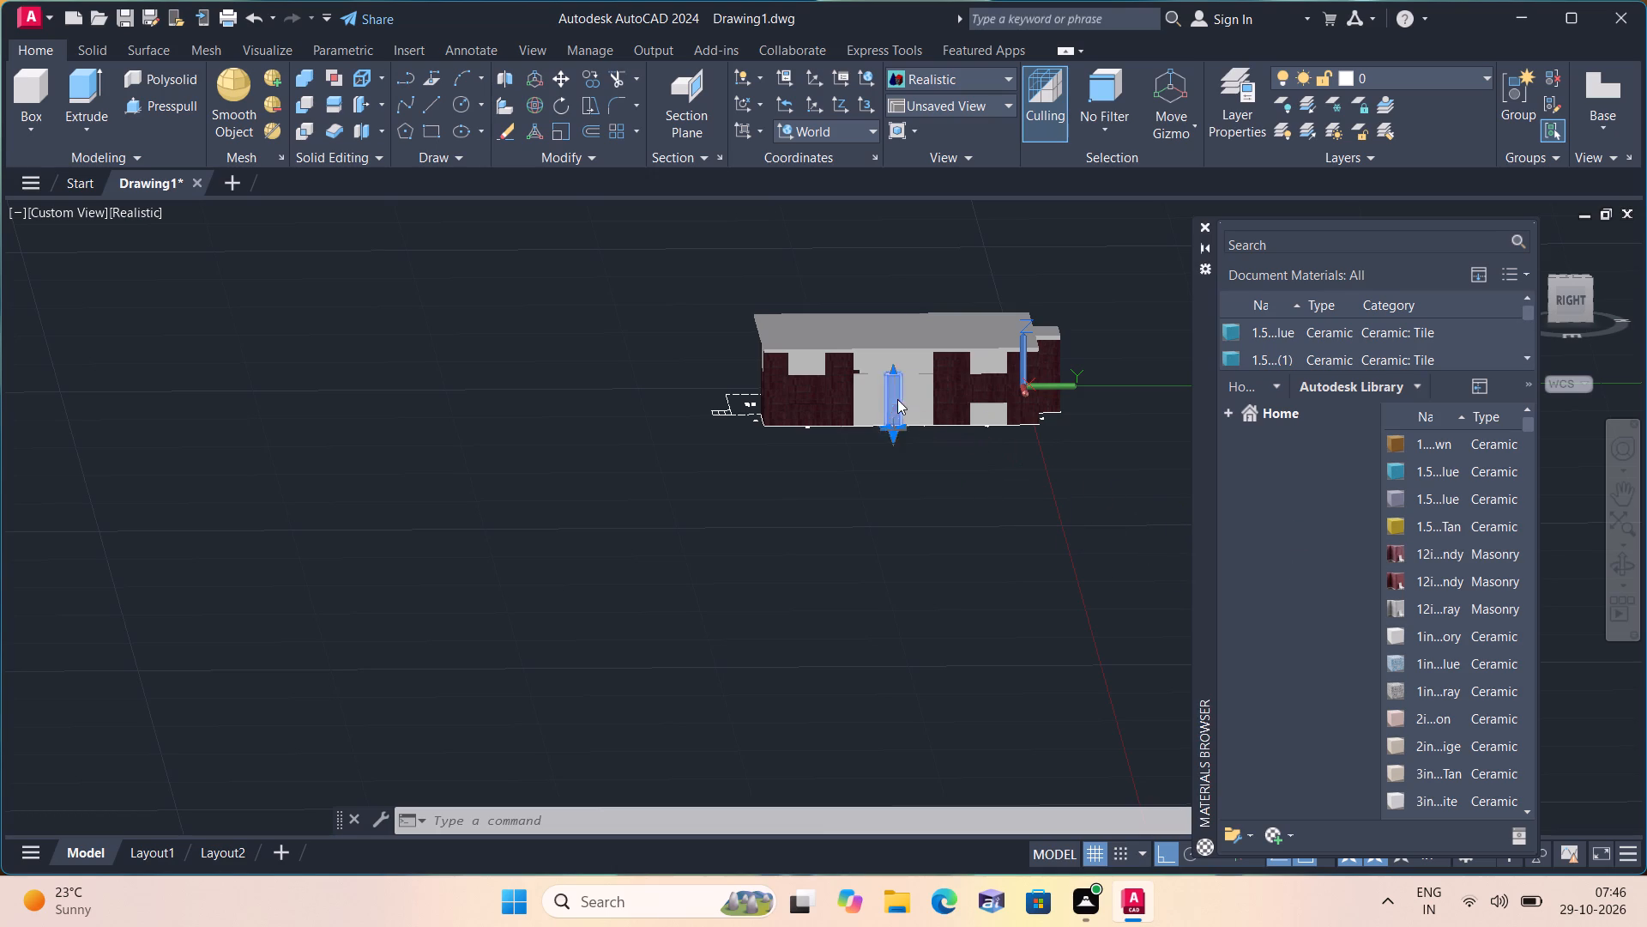
{"action": "scroll", "coordinate": [897, 399], "scroll_direction": "up", "scroll_amount": 2}
{"action": "middle_click_drag", "start_coordinate": [892, 402], "coordinate": [848, 541]}
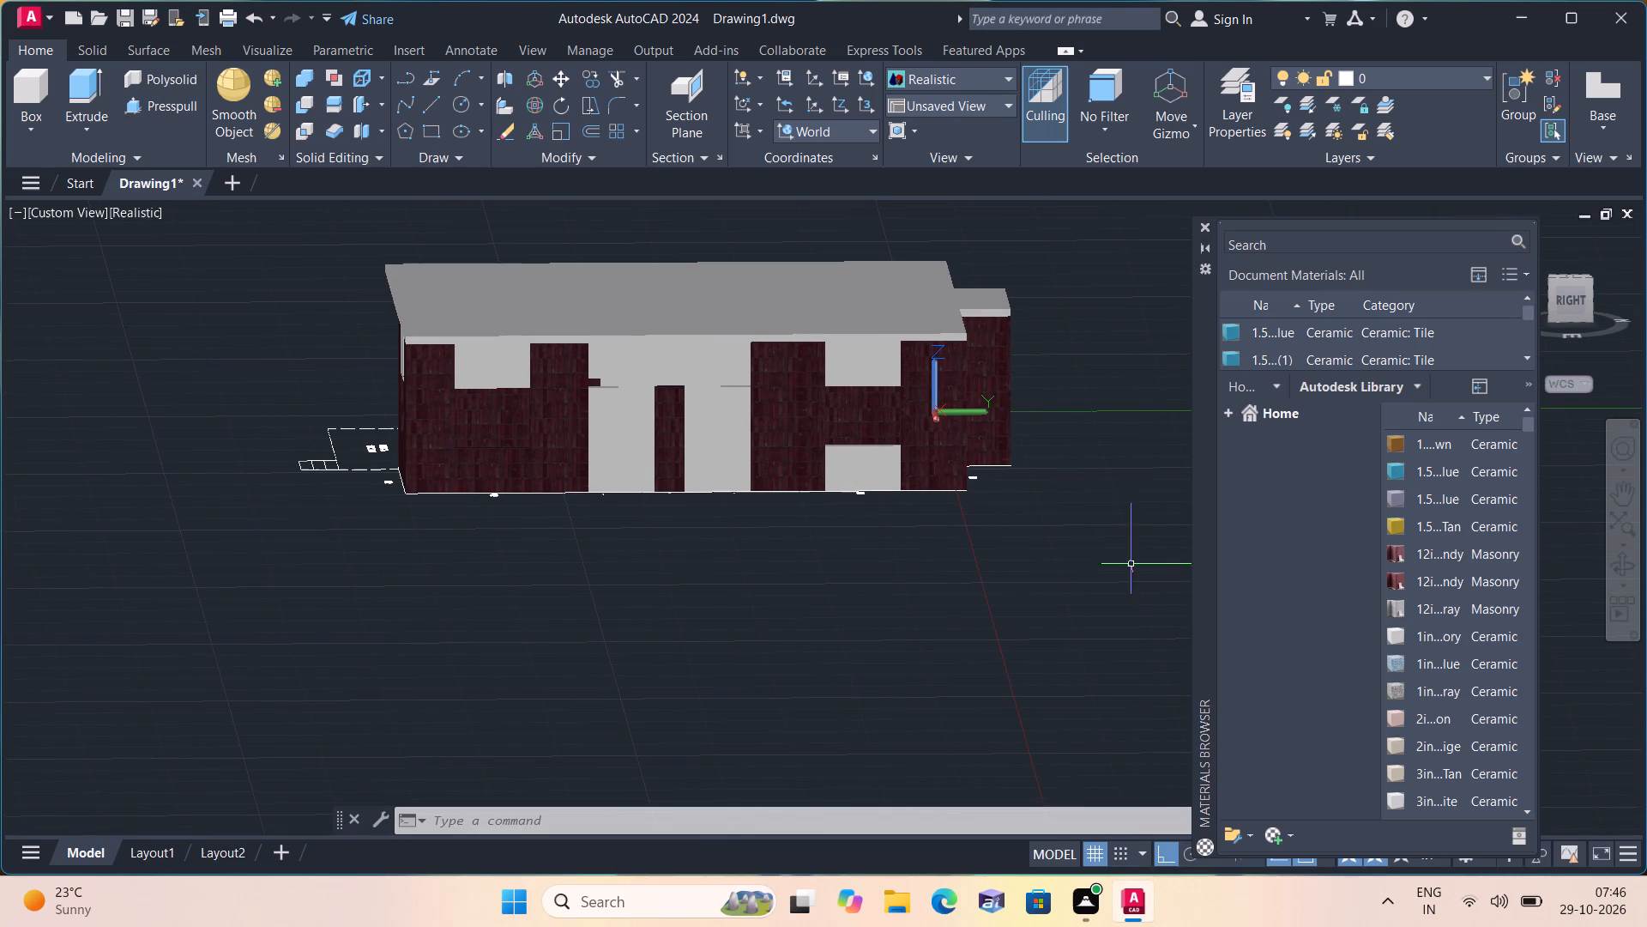
{"action": "left_click_drag", "start_coordinate": [1397, 554], "coordinate": [732, 422]}
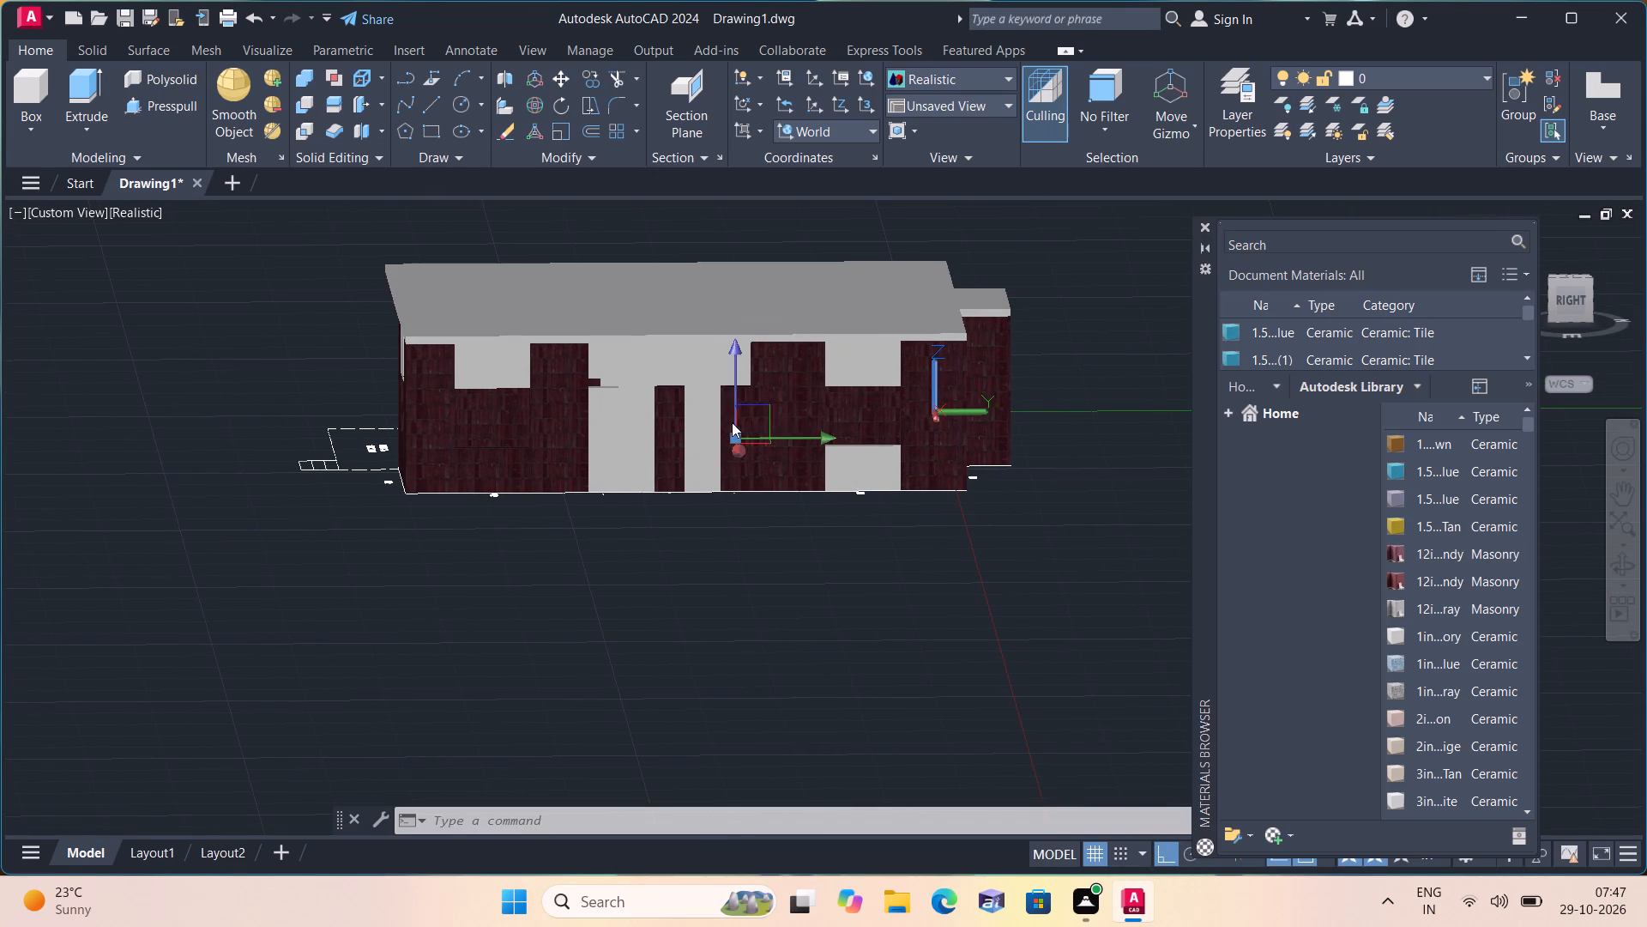
{"action": "scroll", "coordinate": [696, 397], "scroll_direction": "up", "scroll_amount": 2}
{"action": "scroll", "coordinate": [661, 327], "scroll_direction": "up", "scroll_amount": 1}
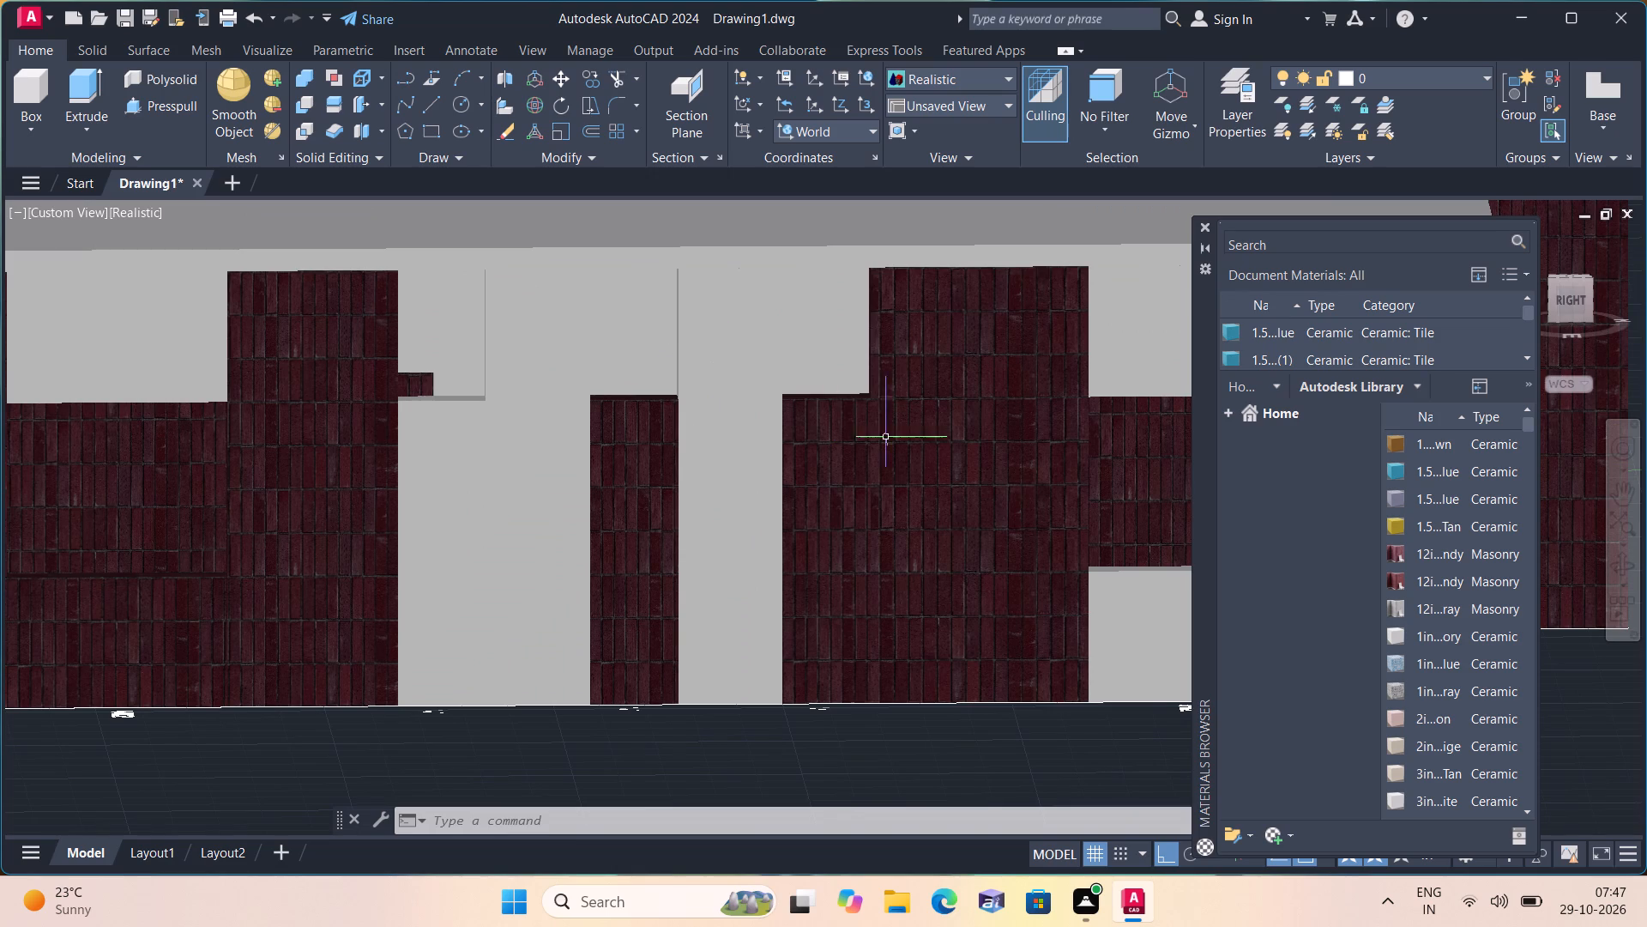
{"action": "left_click_drag", "start_coordinate": [1394, 552], "coordinate": [449, 521]}
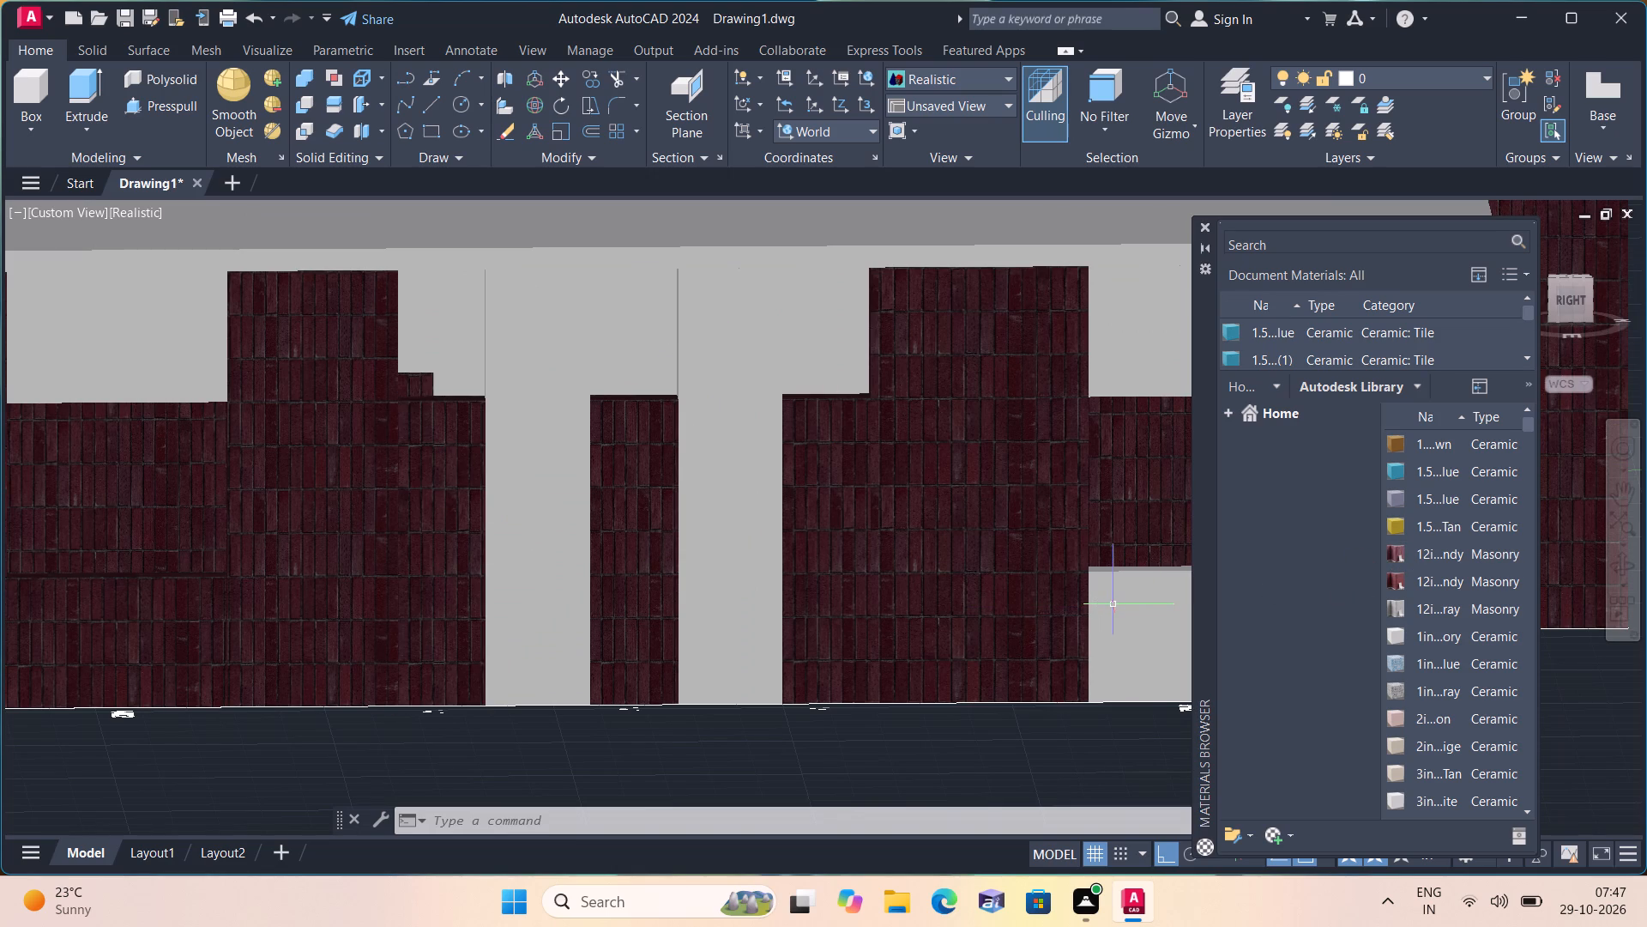
Examine the applied masonry and tile finishes on the east and front walls, including the tile pattern below the porch window.
{"action": "scroll", "coordinate": [1082, 592], "scroll_direction": "down", "scroll_amount": 1}
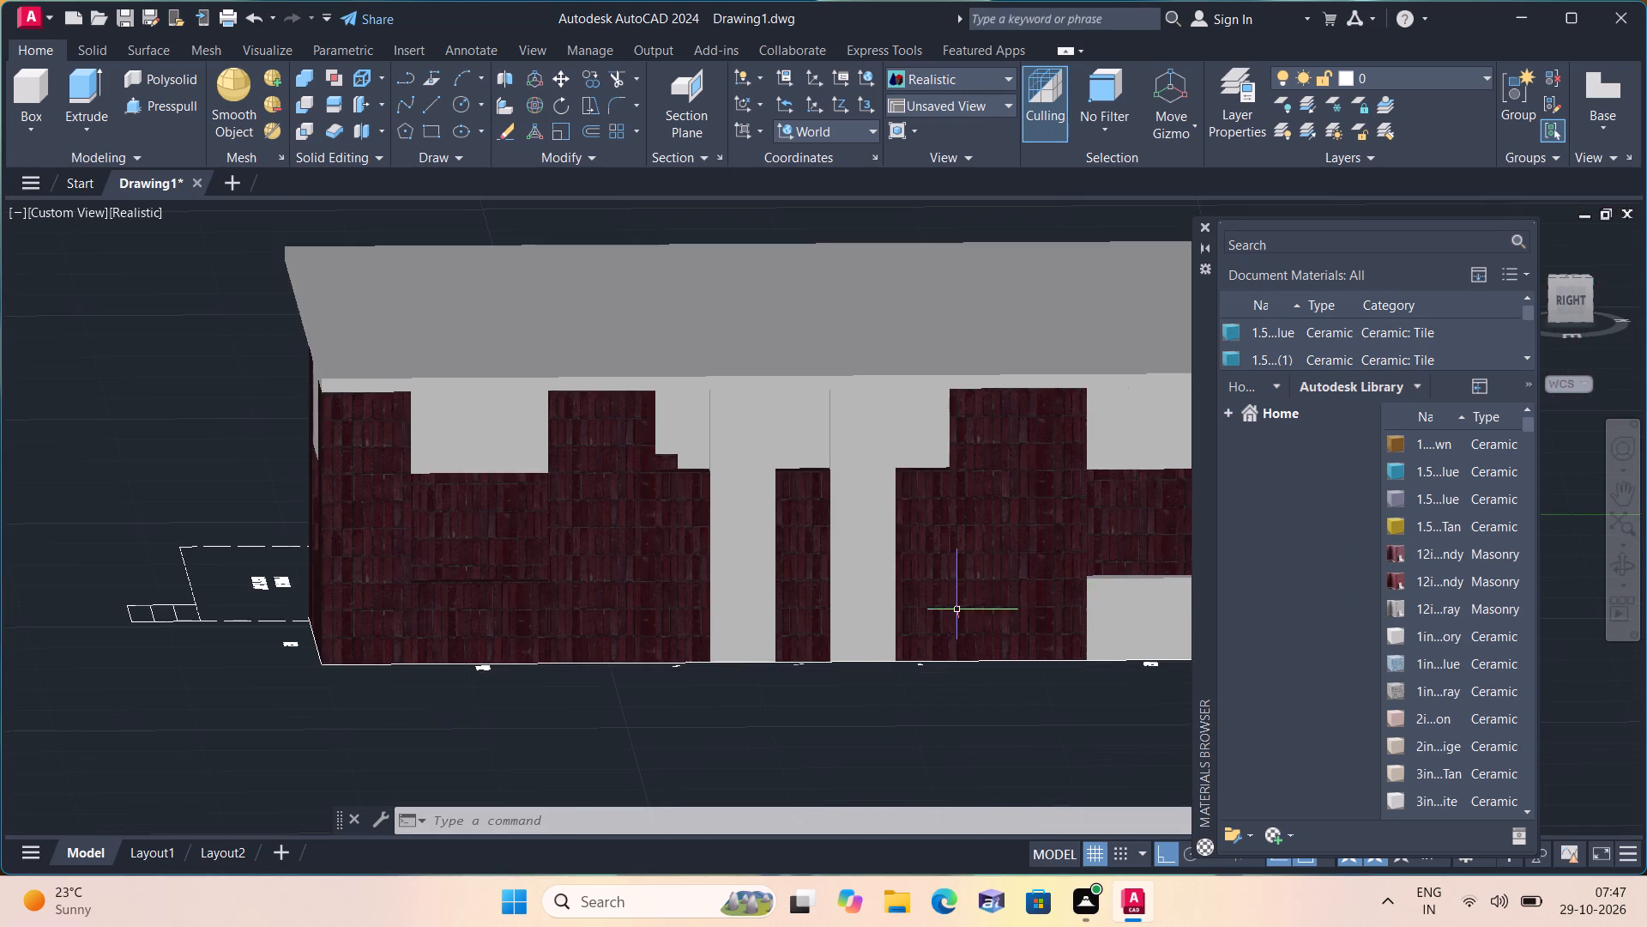
{"action": "scroll", "coordinate": [959, 615], "scroll_direction": "down", "scroll_amount": 1}
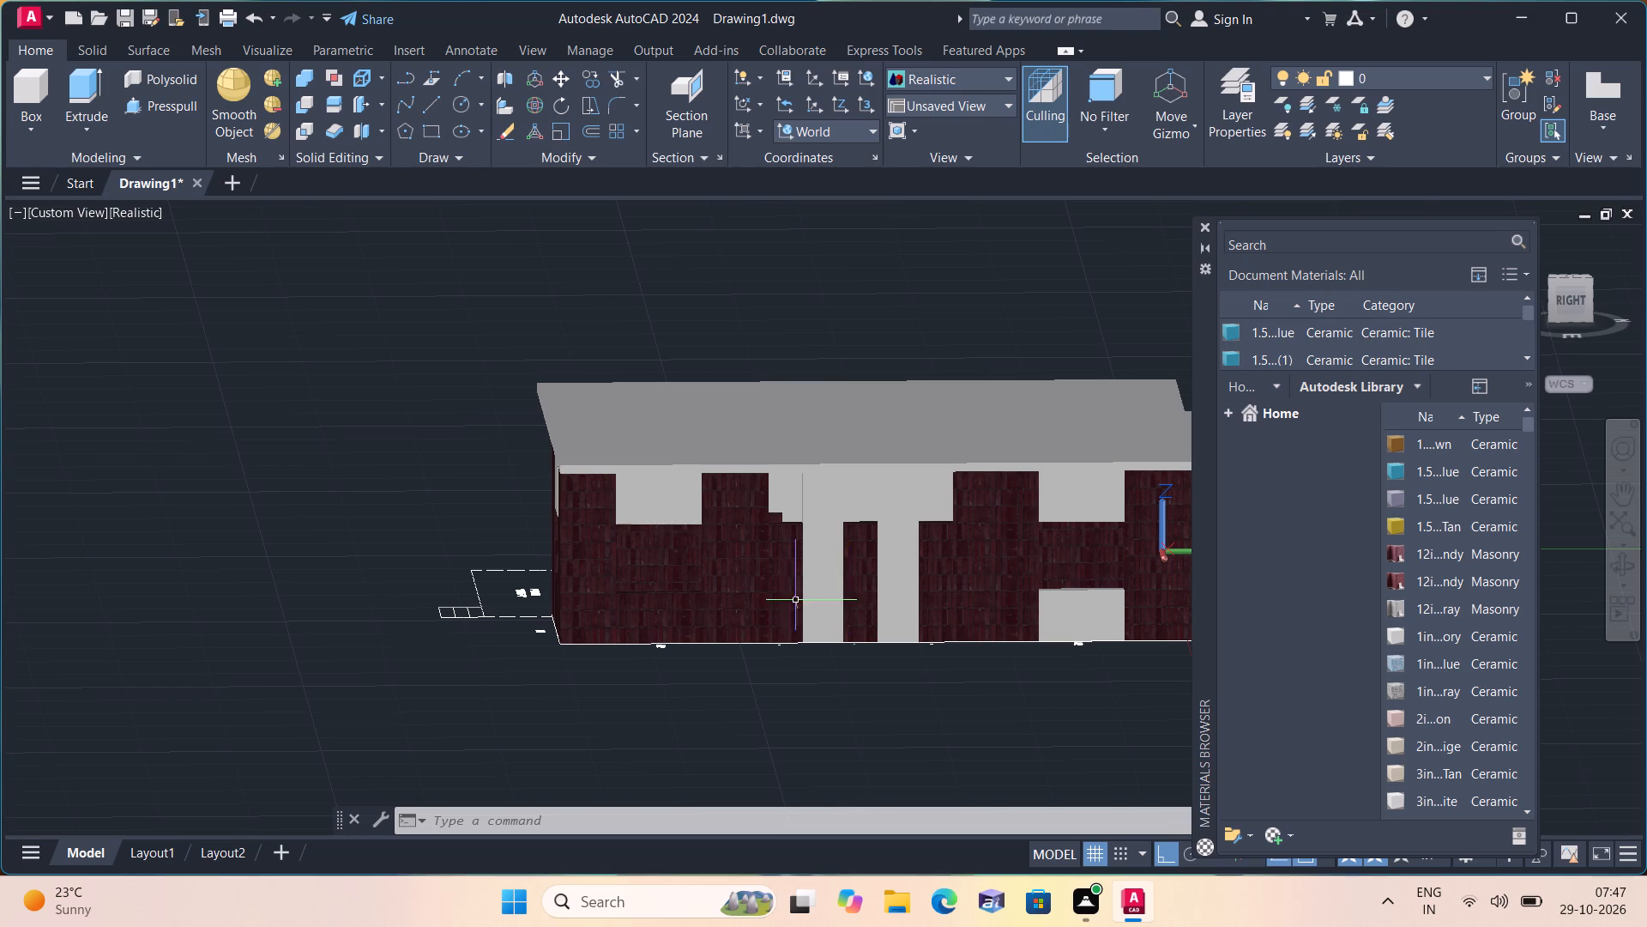
{"action": "middle_click_drag", "start_coordinate": [628, 597], "coordinate": [894, 591], "text": "shift"}
{"action": "scroll", "coordinate": [669, 634], "scroll_direction": "up", "scroll_amount": 1}
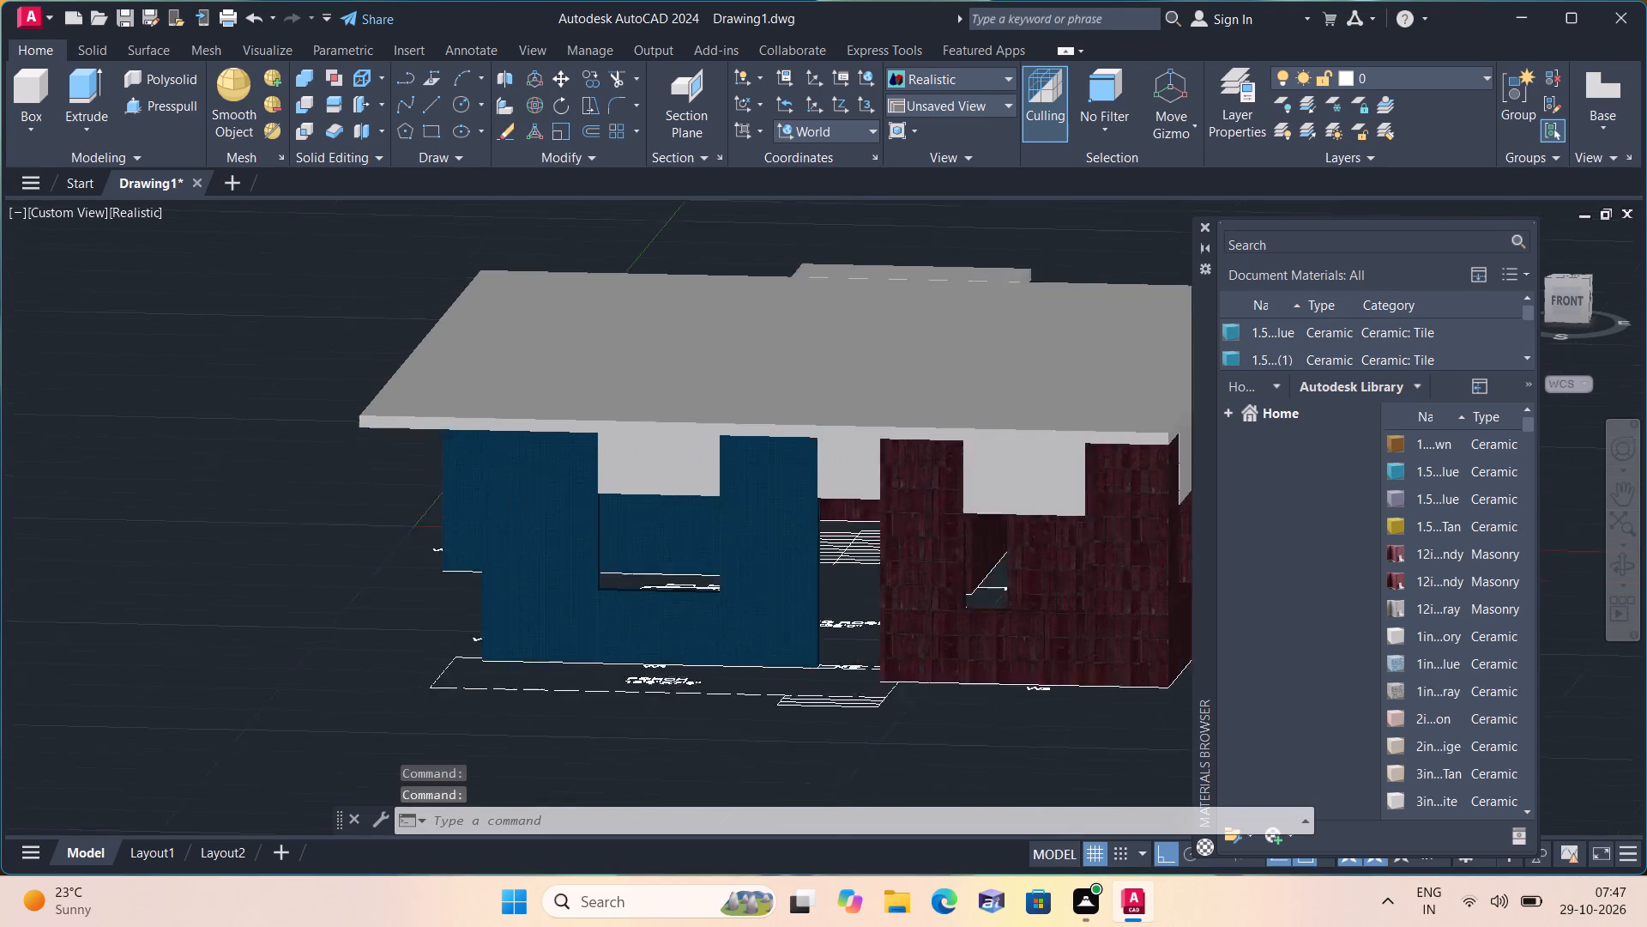
{"action": "scroll", "coordinate": [669, 634], "scroll_direction": "up", "scroll_amount": 3}
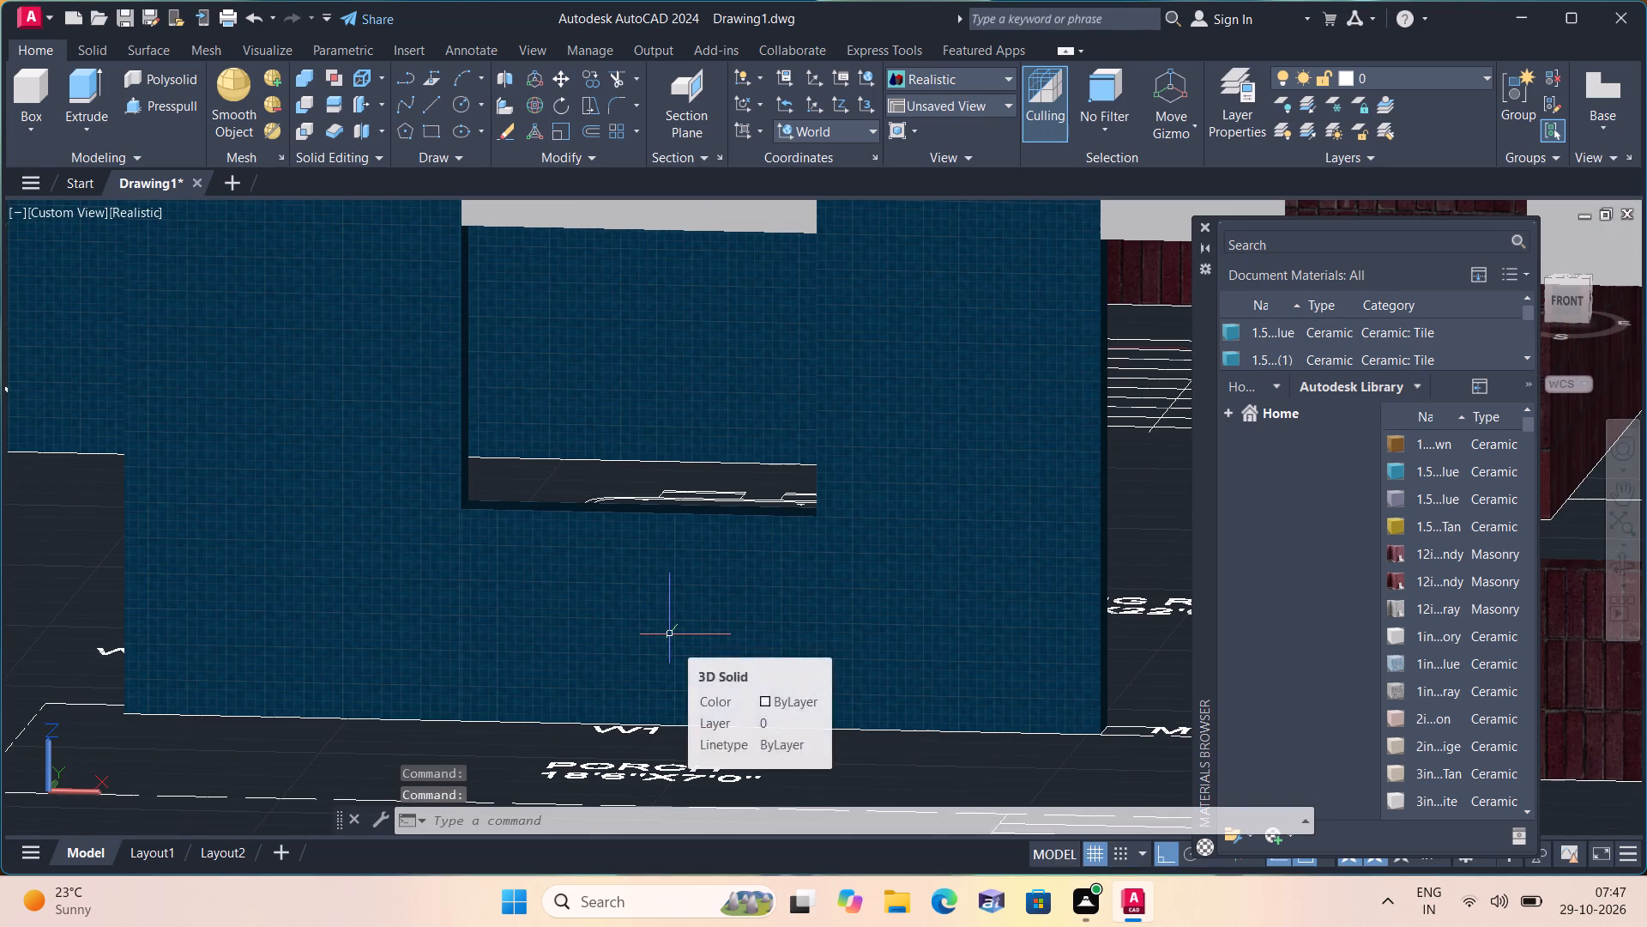
{"action": "scroll", "coordinate": [669, 625], "scroll_direction": "up", "scroll_amount": 2}
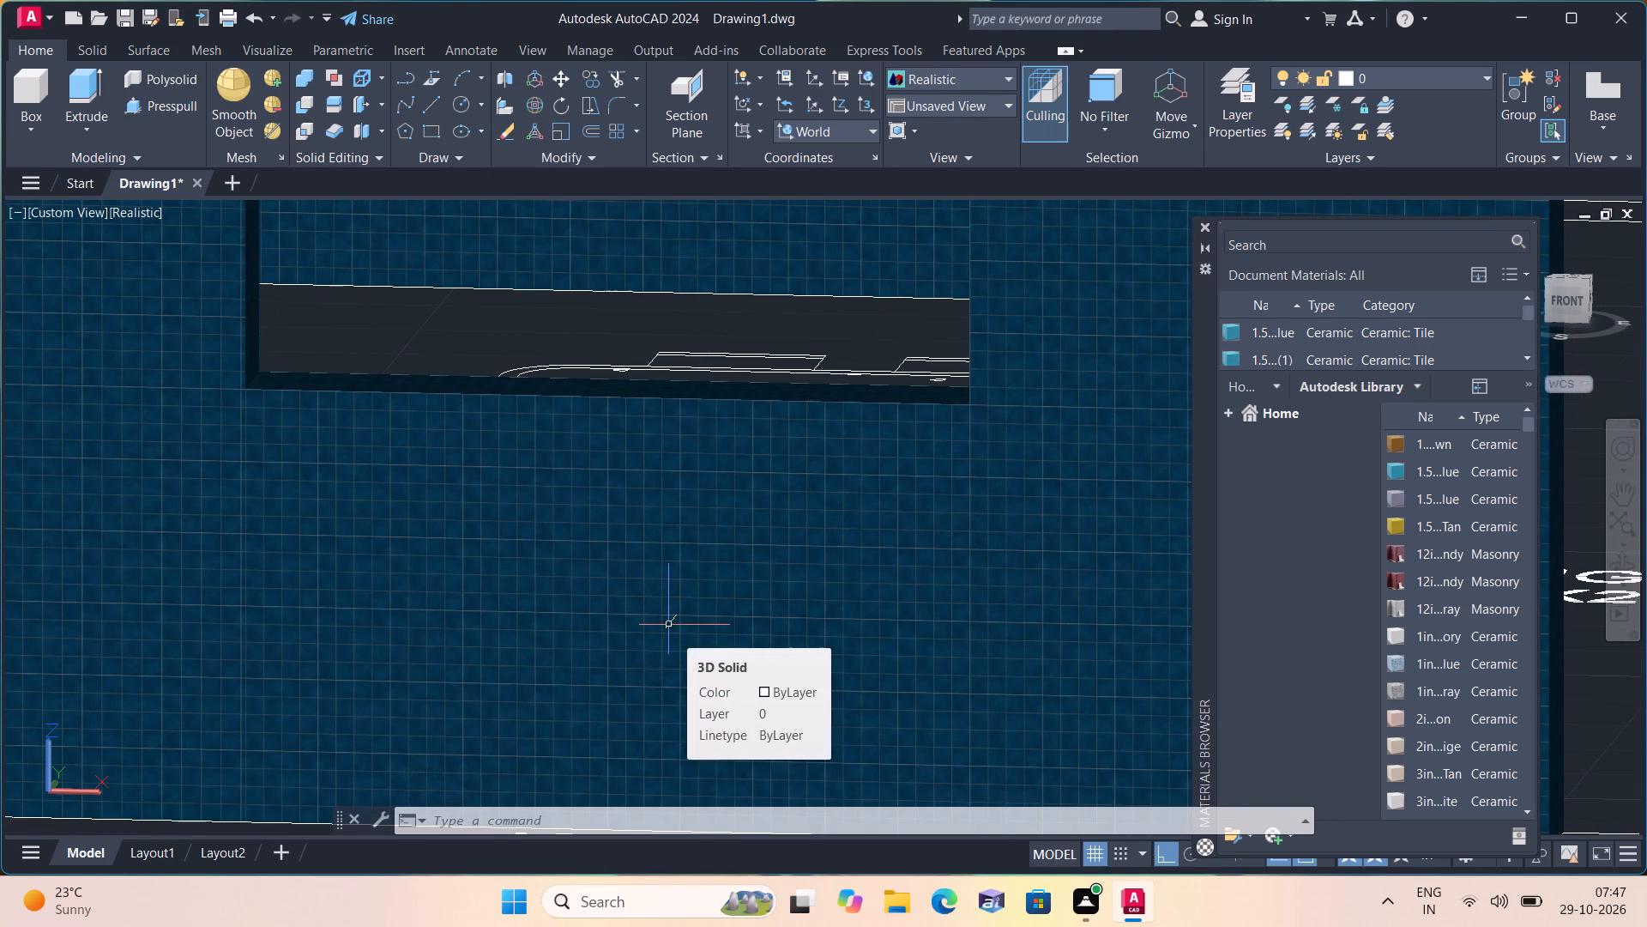
{"action": "scroll", "coordinate": [669, 625], "scroll_direction": "down", "scroll_amount": 1}
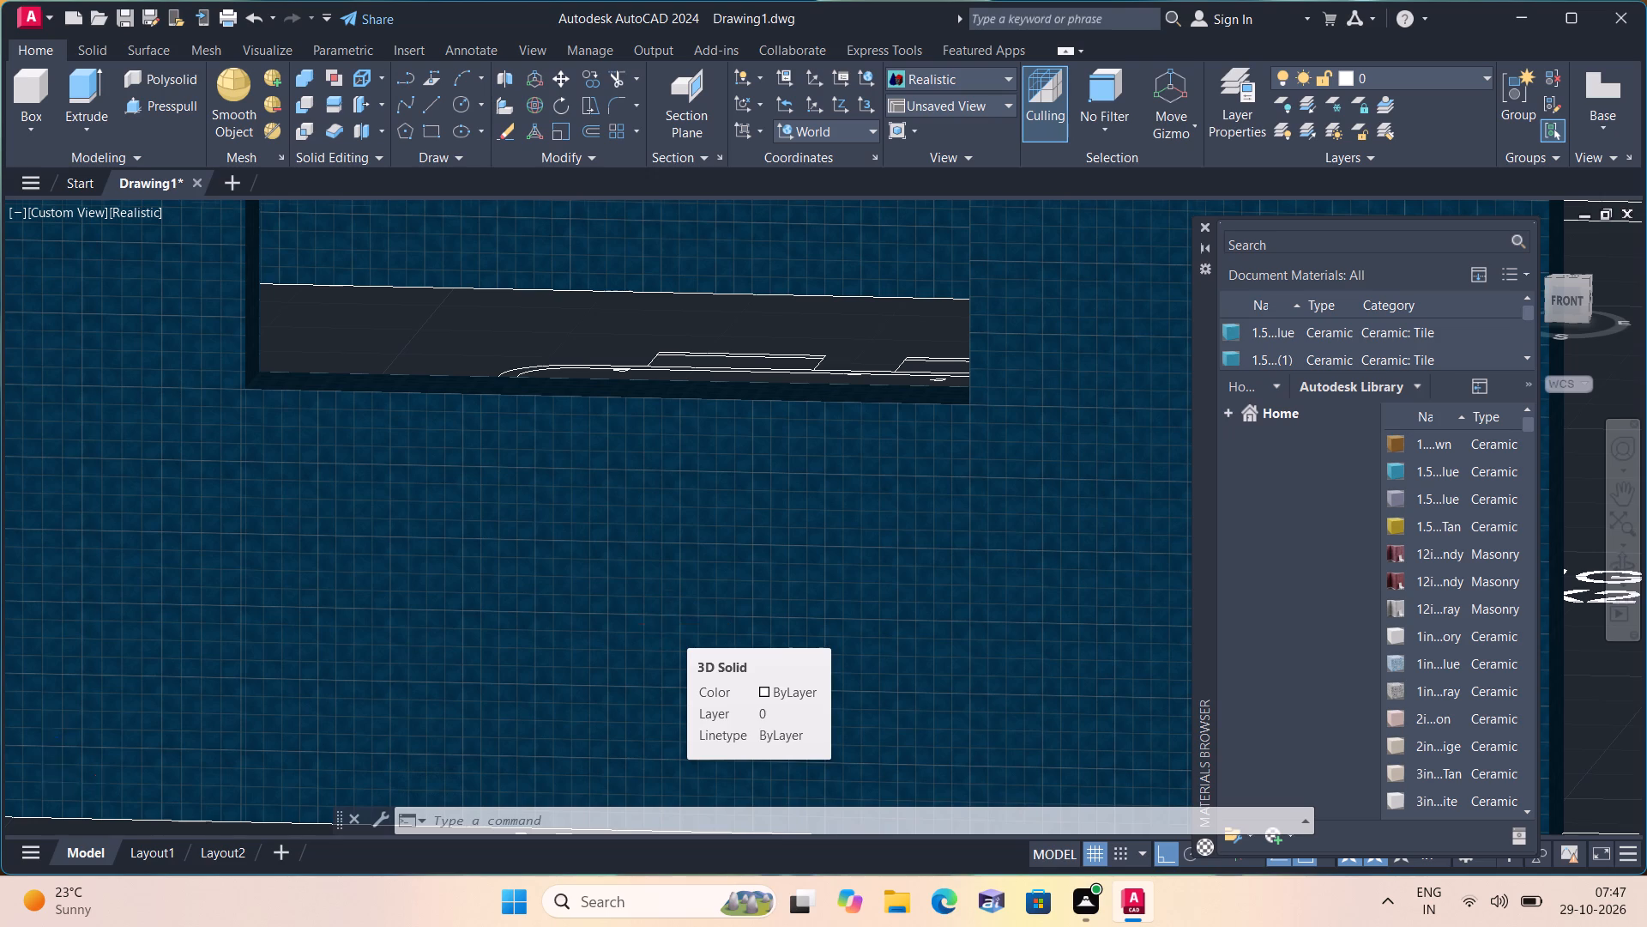
{"action": "scroll", "coordinate": [692, 622], "scroll_direction": "down", "scroll_amount": 2}
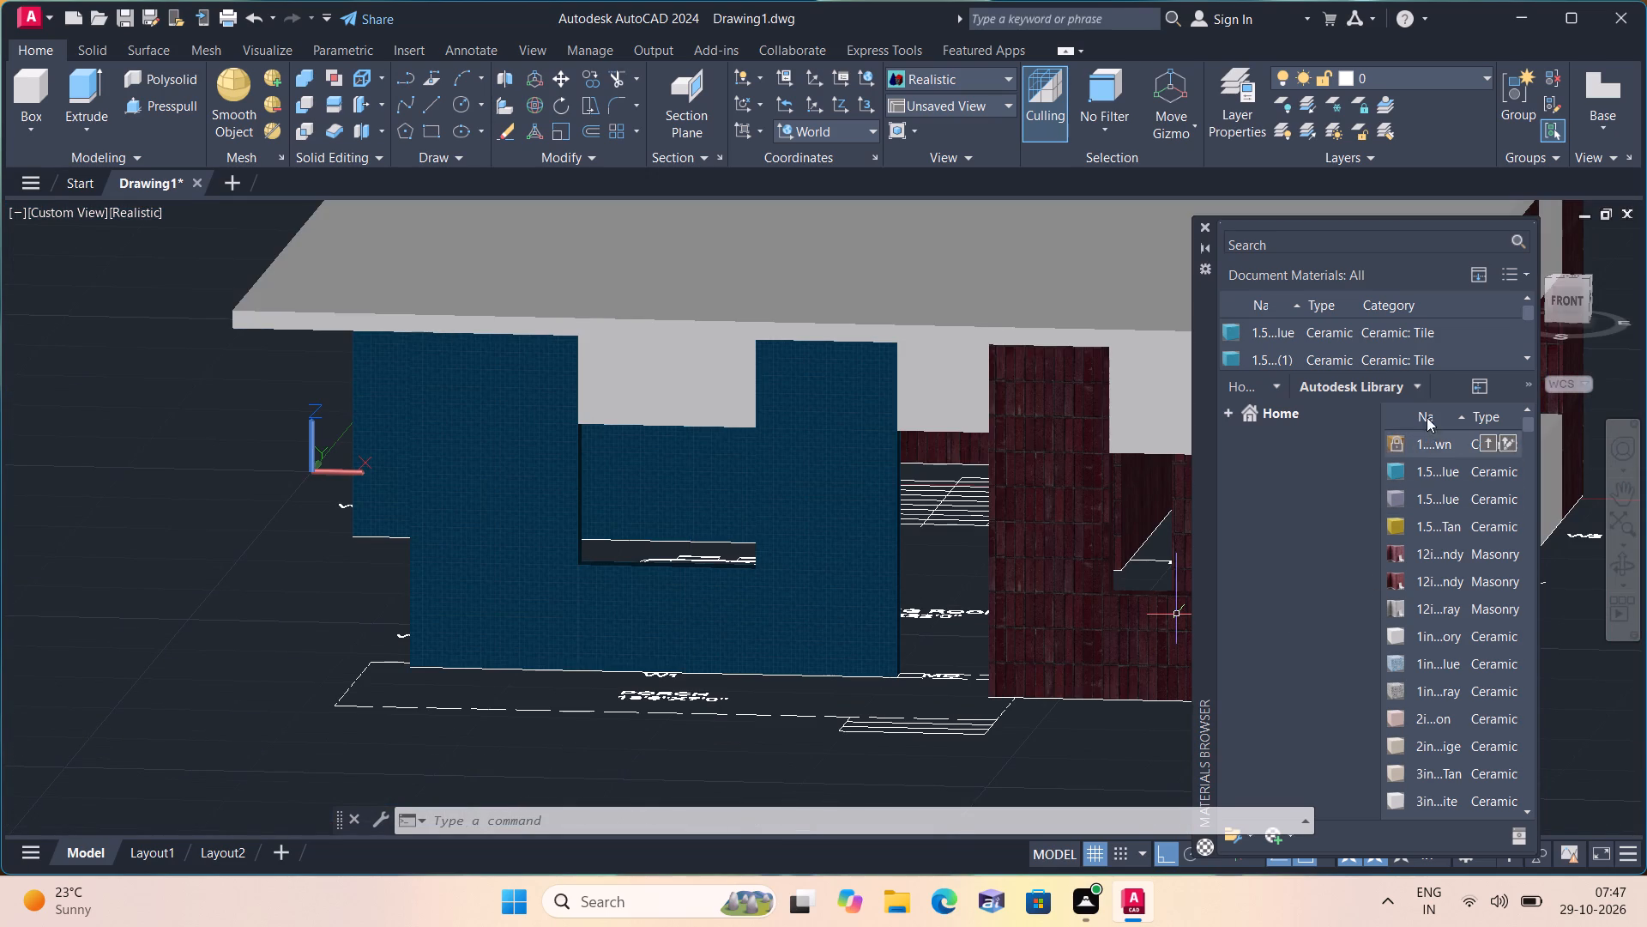
Browse the Autodesk Library's material categories for other finishes.
{"action": "left_click", "coordinate": [1421, 385]}
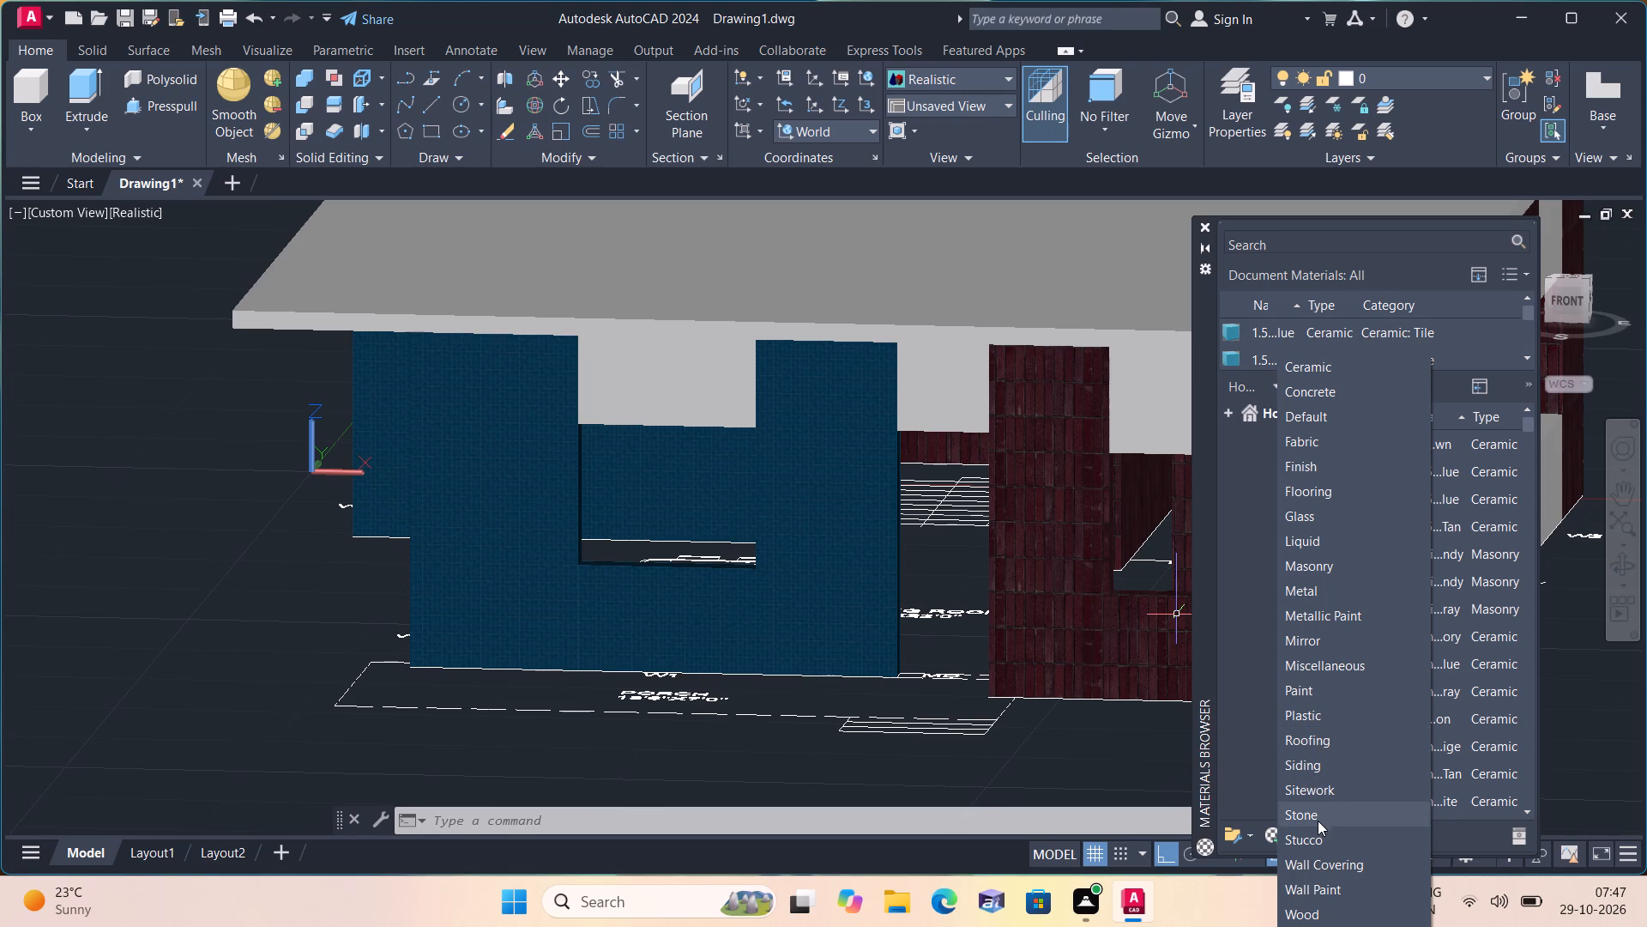
{"action": "scroll", "coordinate": [1330, 881], "scroll_direction": "down", "scroll_amount": 3}
{"action": "scroll", "coordinate": [1300, 392], "scroll_direction": "up", "scroll_amount": 4}
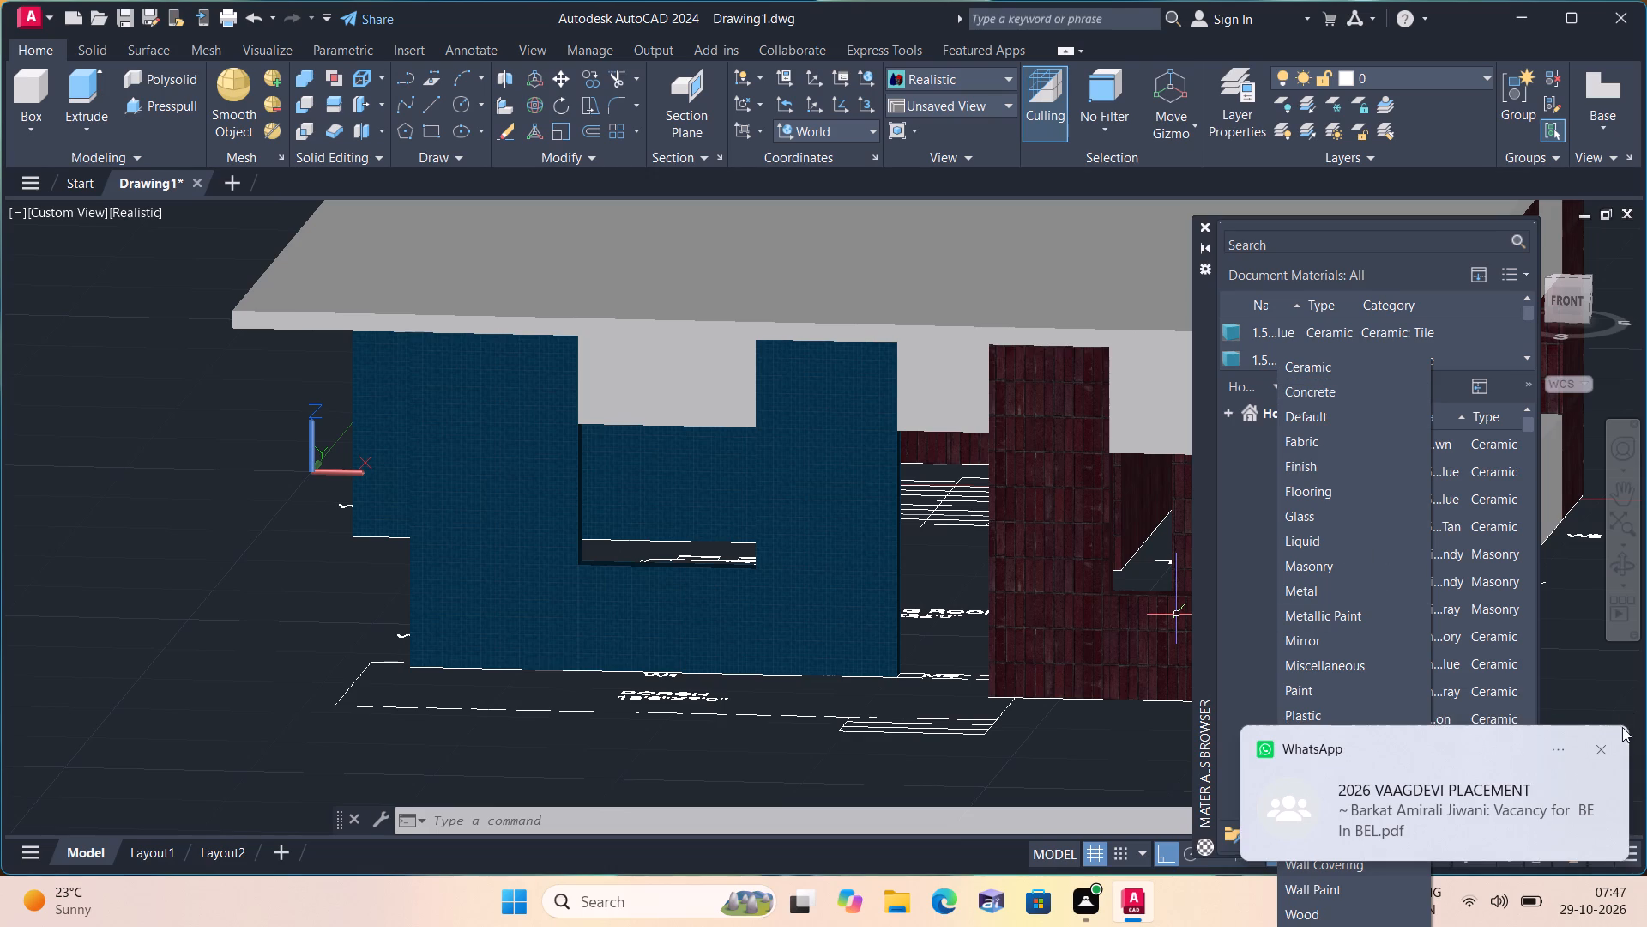
{"action": "left_click", "coordinate": [1604, 743]}
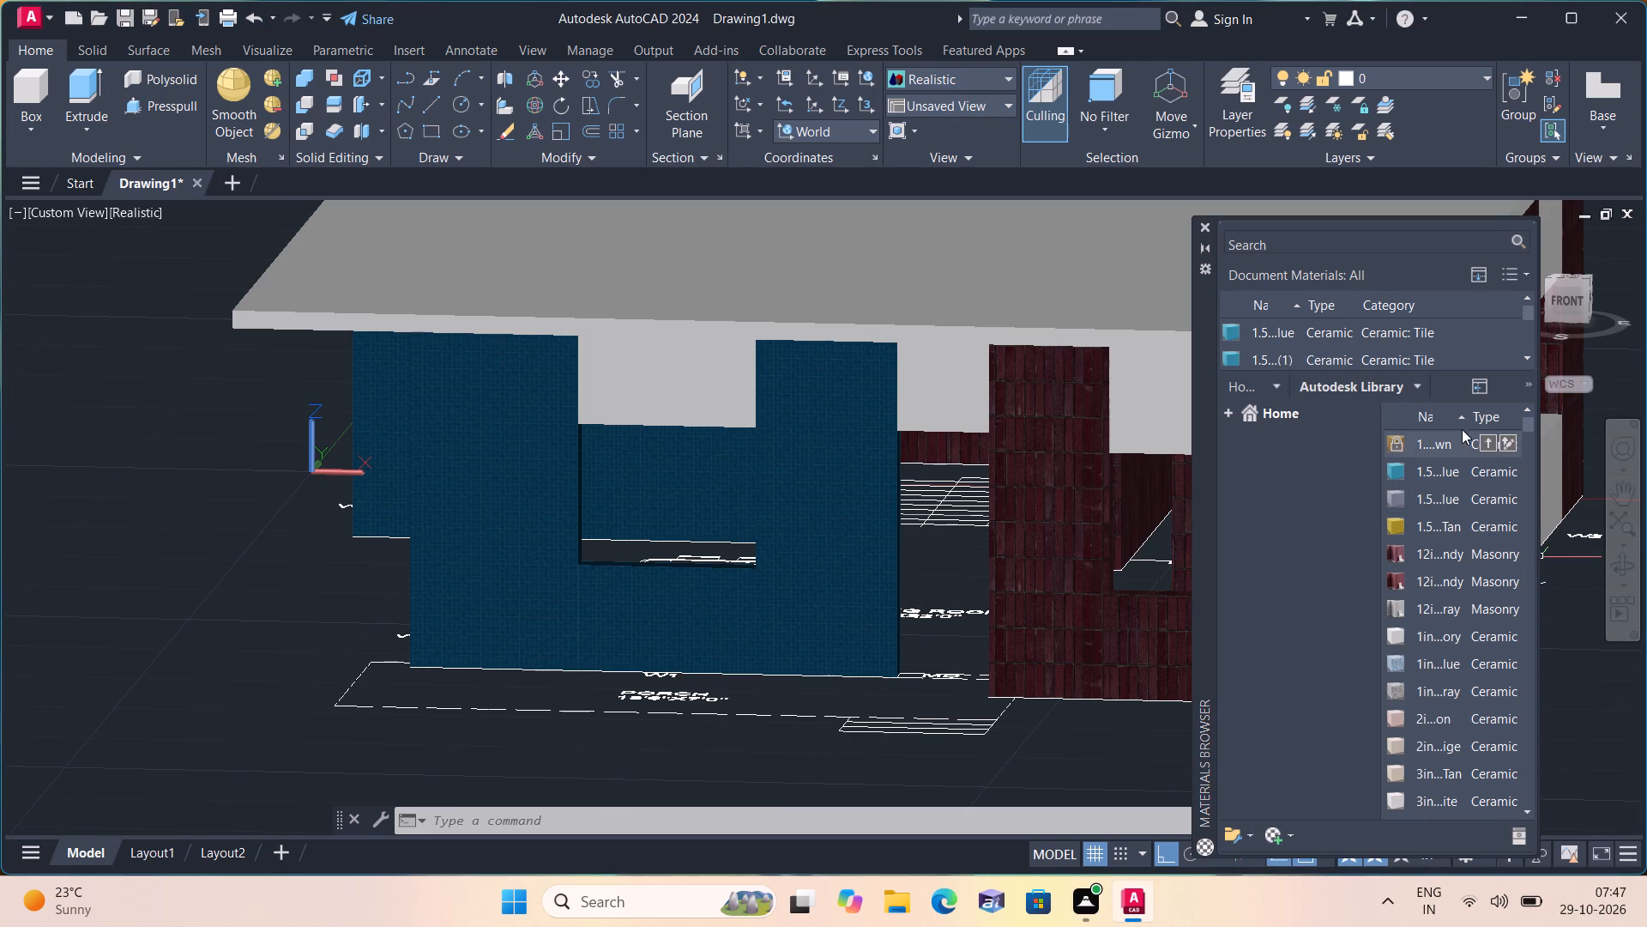
{"action": "left_click", "coordinate": [1415, 386]}
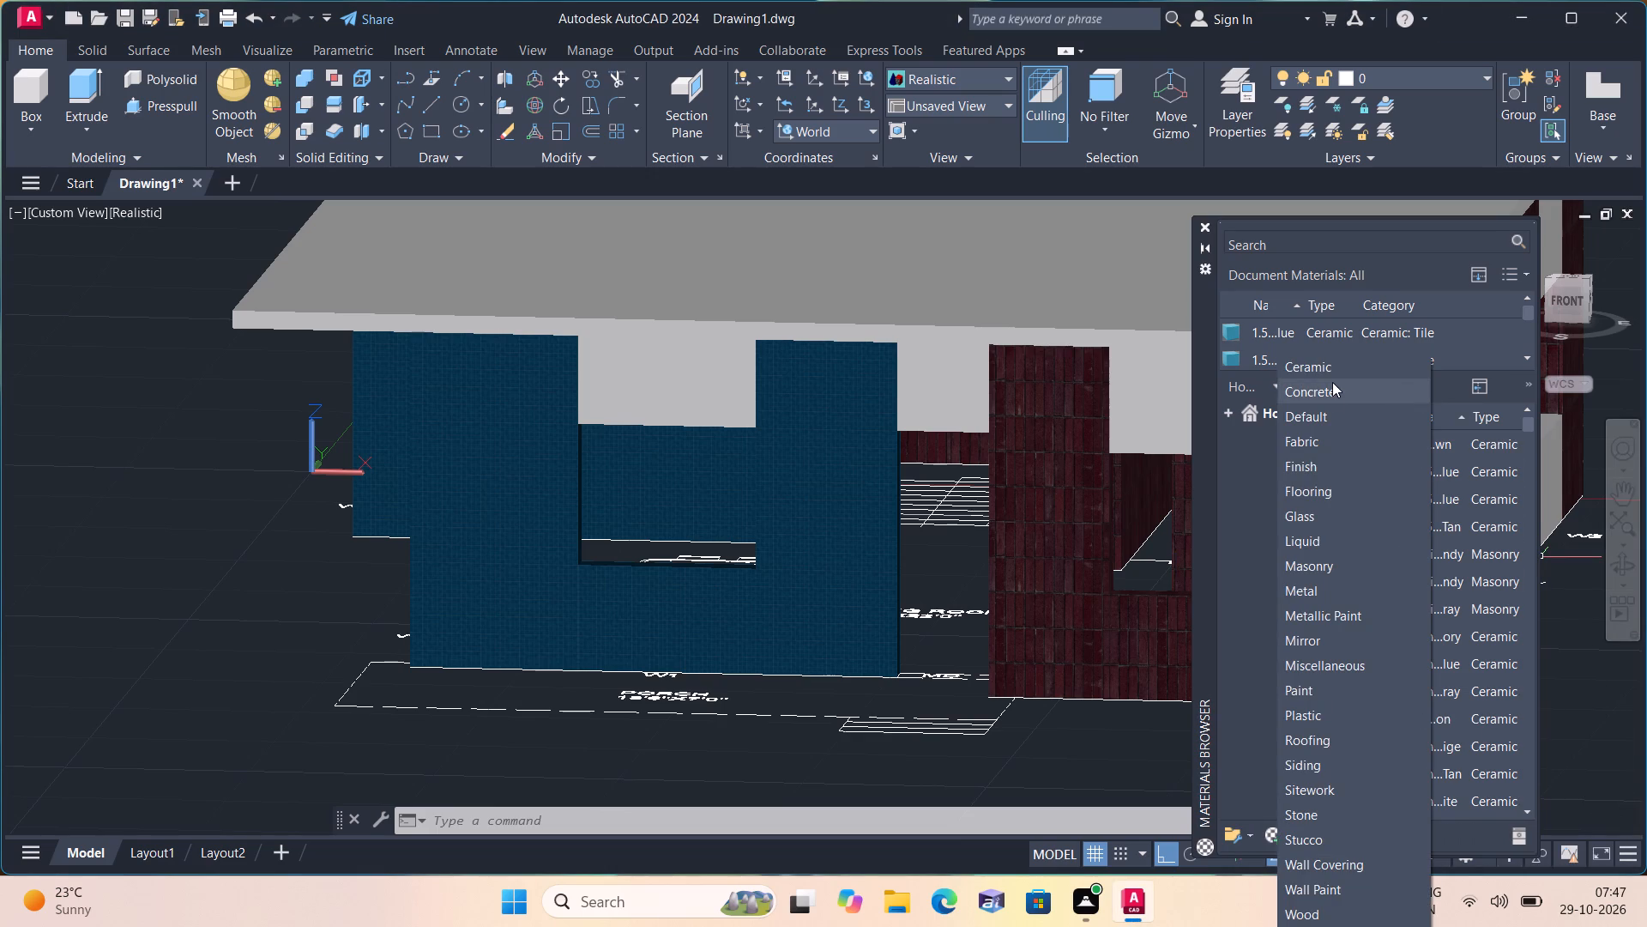
{"action": "scroll", "coordinate": [1333, 433], "scroll_direction": "down", "scroll_amount": 2}
{"action": "scroll", "coordinate": [1345, 613], "scroll_direction": "down", "scroll_amount": 1}
{"action": "scroll", "coordinate": [1336, 809], "scroll_direction": "down", "scroll_amount": 3}
{"action": "left_click", "coordinate": [1523, 357]}
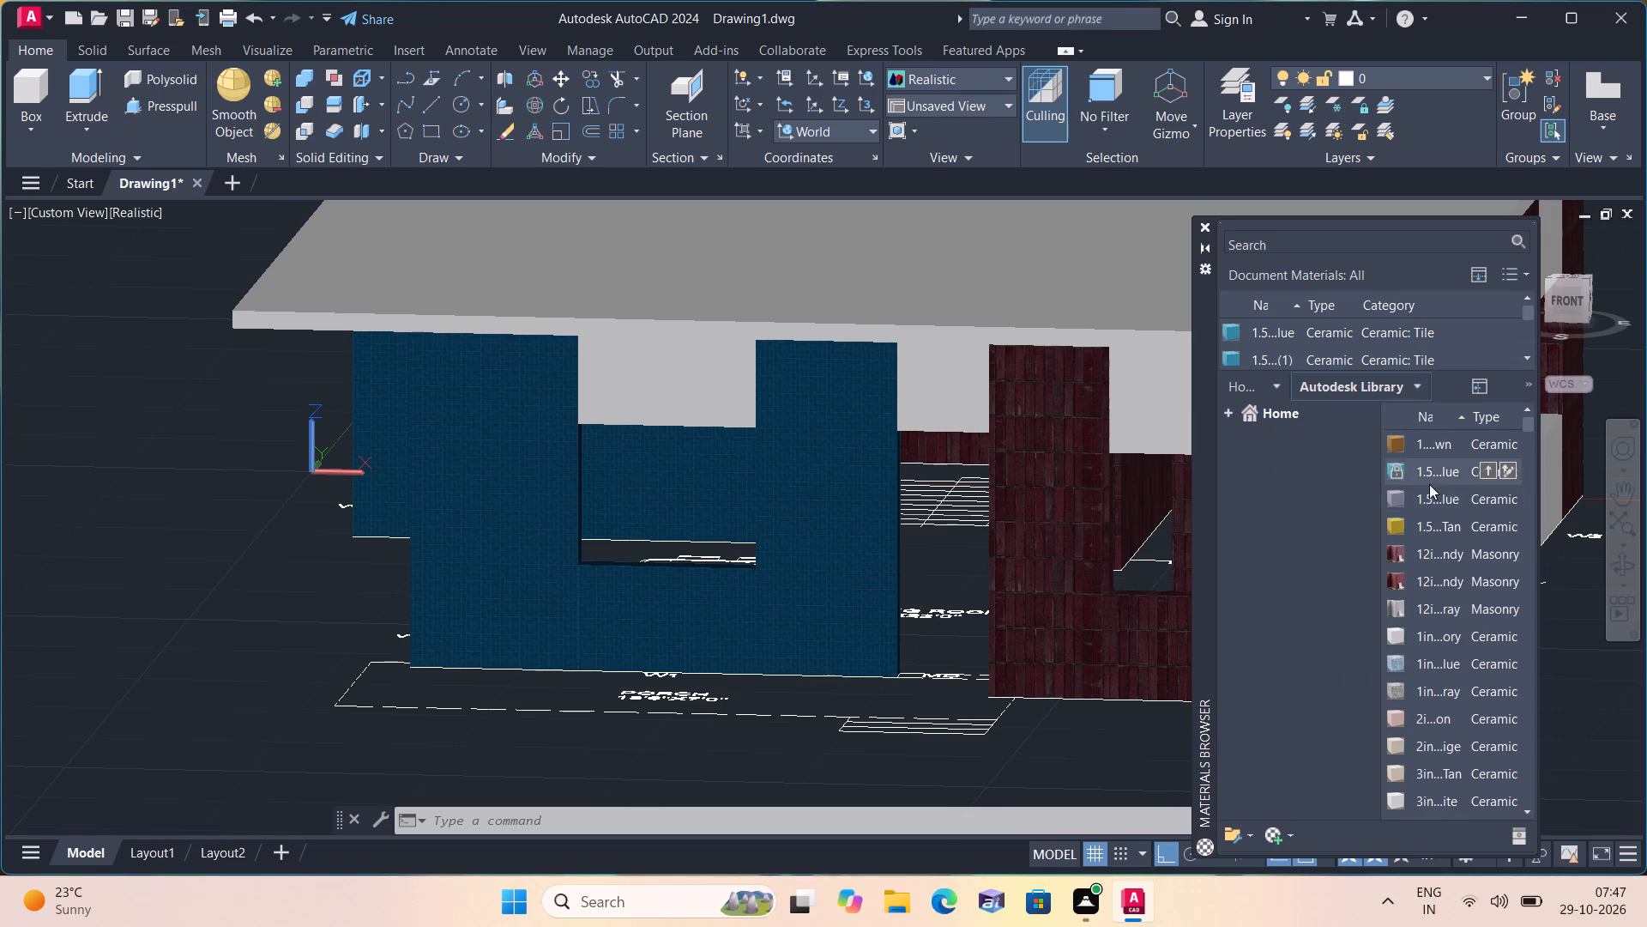
Browse the Autodesk Library's material list and filter it to the Paint category.
{"action": "scroll", "coordinate": [1428, 484], "scroll_direction": "down", "scroll_amount": 6}
{"action": "scroll", "coordinate": [1433, 495], "scroll_direction": "up", "scroll_amount": 8}
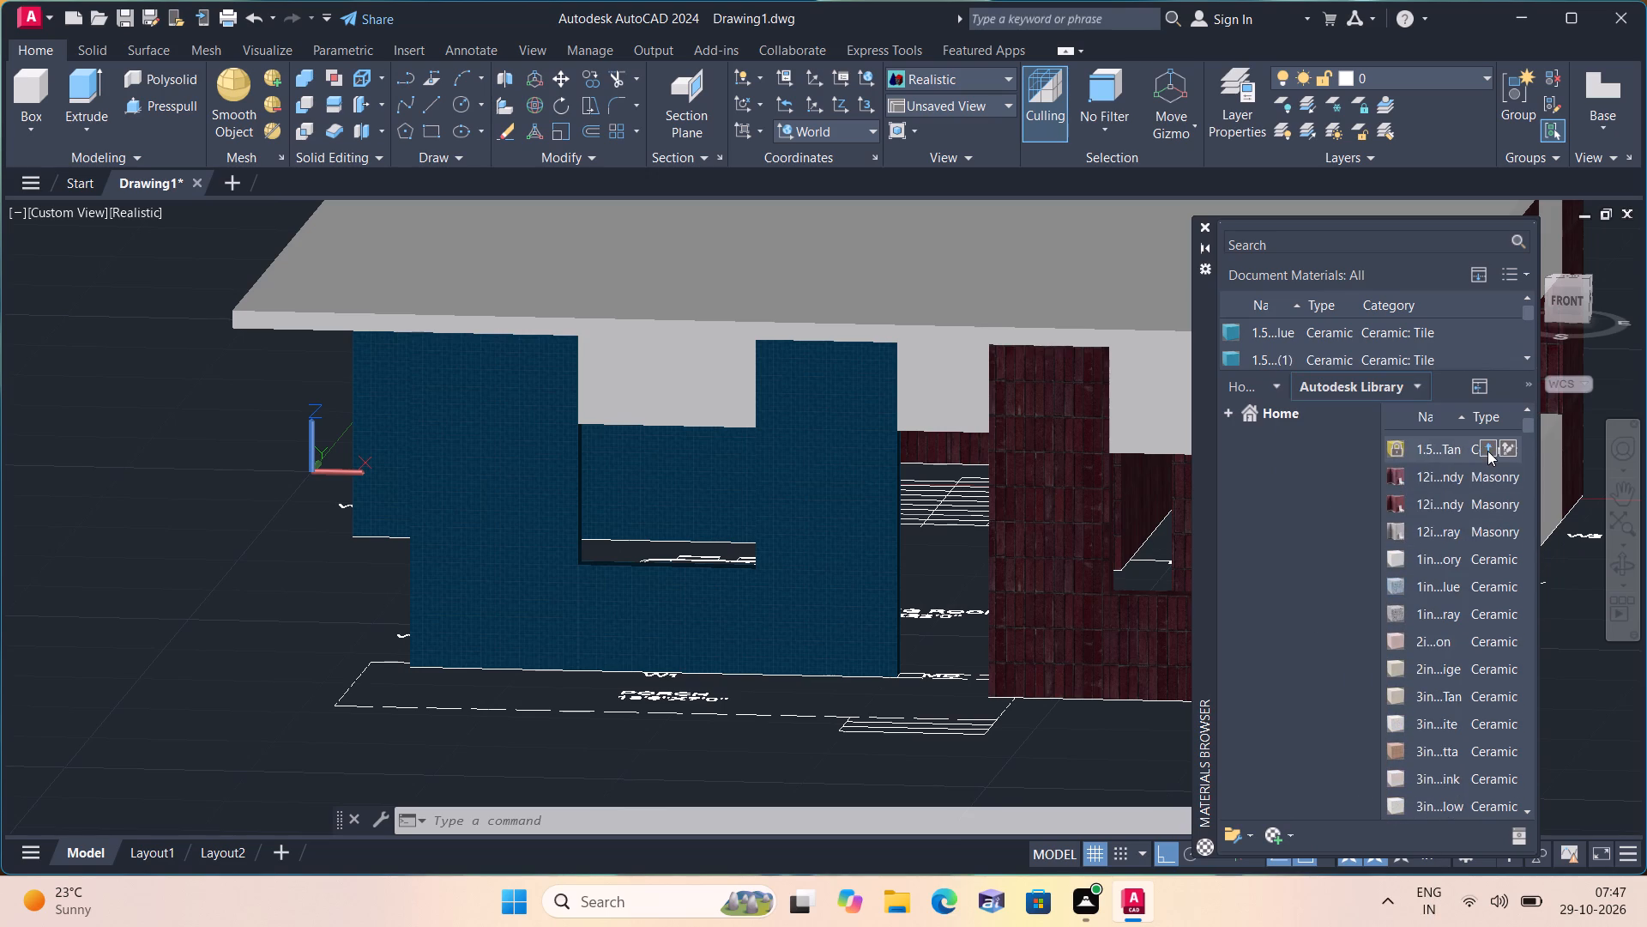
{"action": "scroll", "coordinate": [1487, 451], "scroll_direction": "up", "scroll_amount": 8}
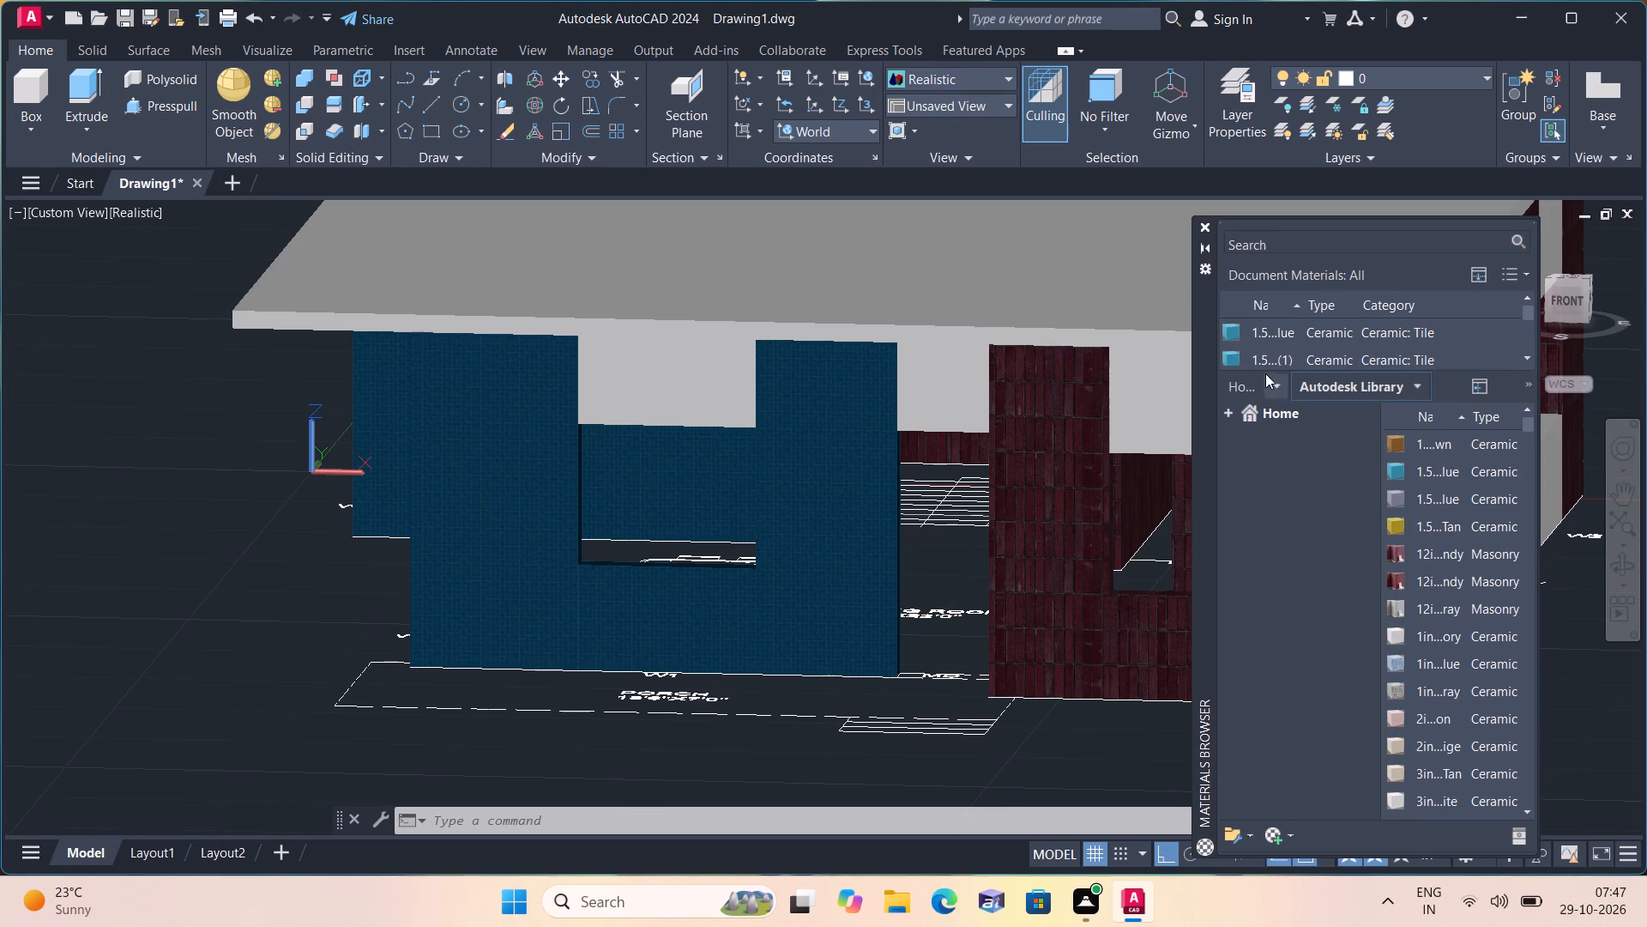
{"action": "left_click", "coordinate": [1275, 384]}
{"action": "left_click", "coordinate": [1317, 445]}
{"action": "left_click", "coordinate": [1418, 385]}
{"action": "scroll", "coordinate": [1311, 386], "scroll_direction": "down", "scroll_amount": 4}
{"action": "scroll", "coordinate": [1348, 502], "scroll_direction": "down", "scroll_amount": 1}
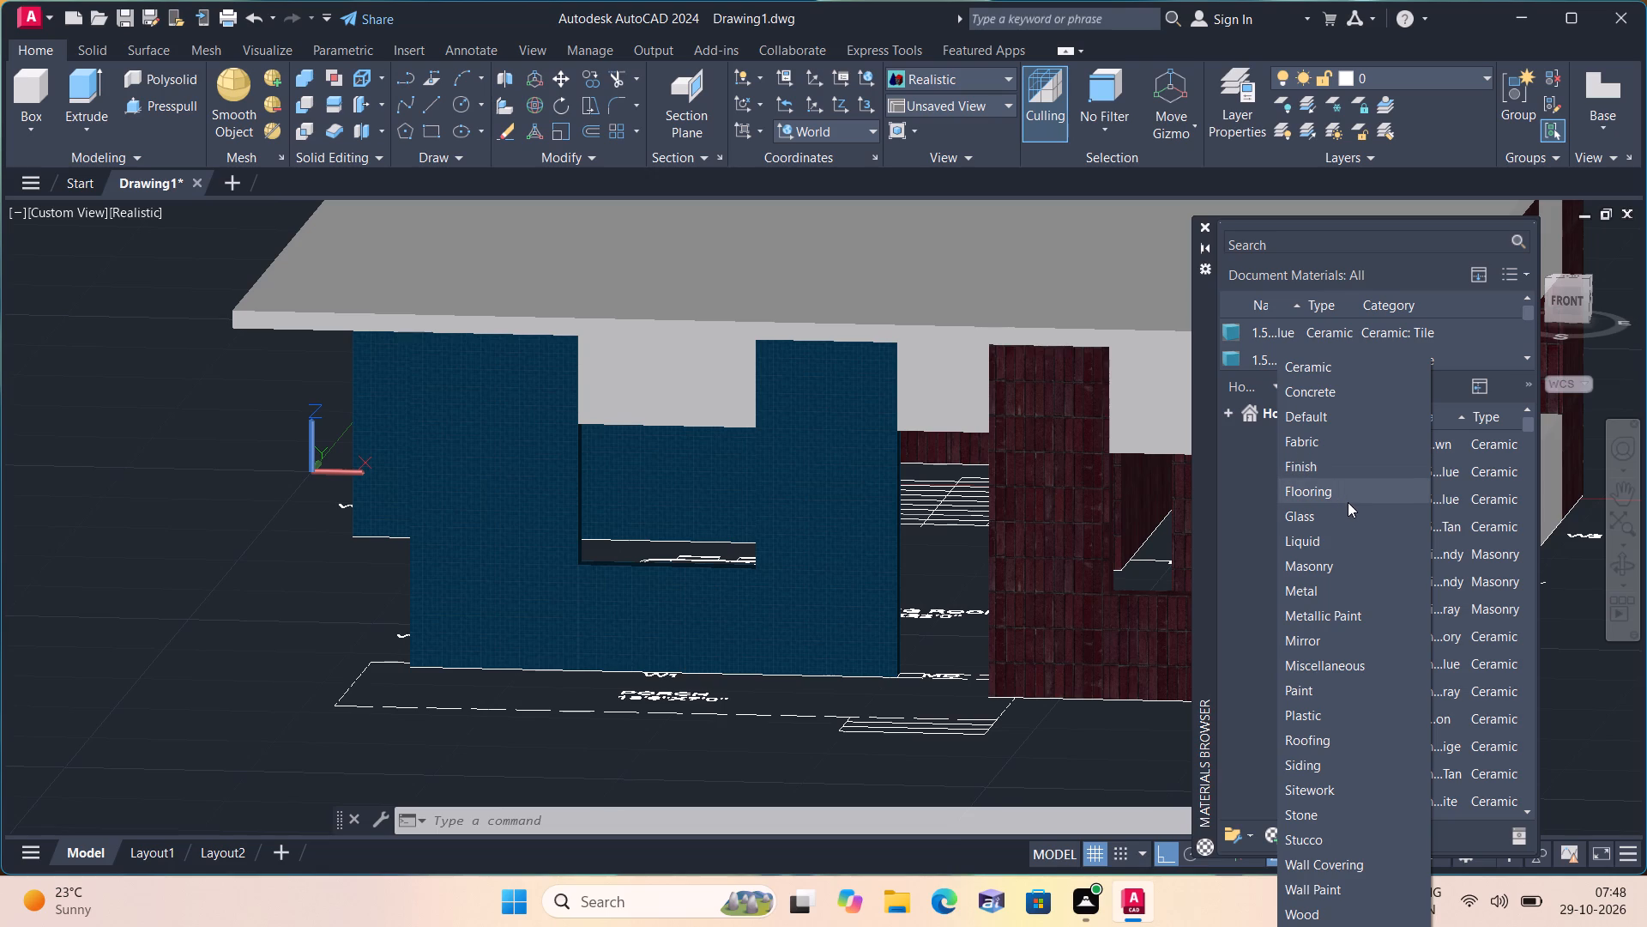
{"action": "scroll", "coordinate": [1348, 502], "scroll_direction": "down", "scroll_amount": 4}
{"action": "left_click", "coordinate": [1324, 684]}
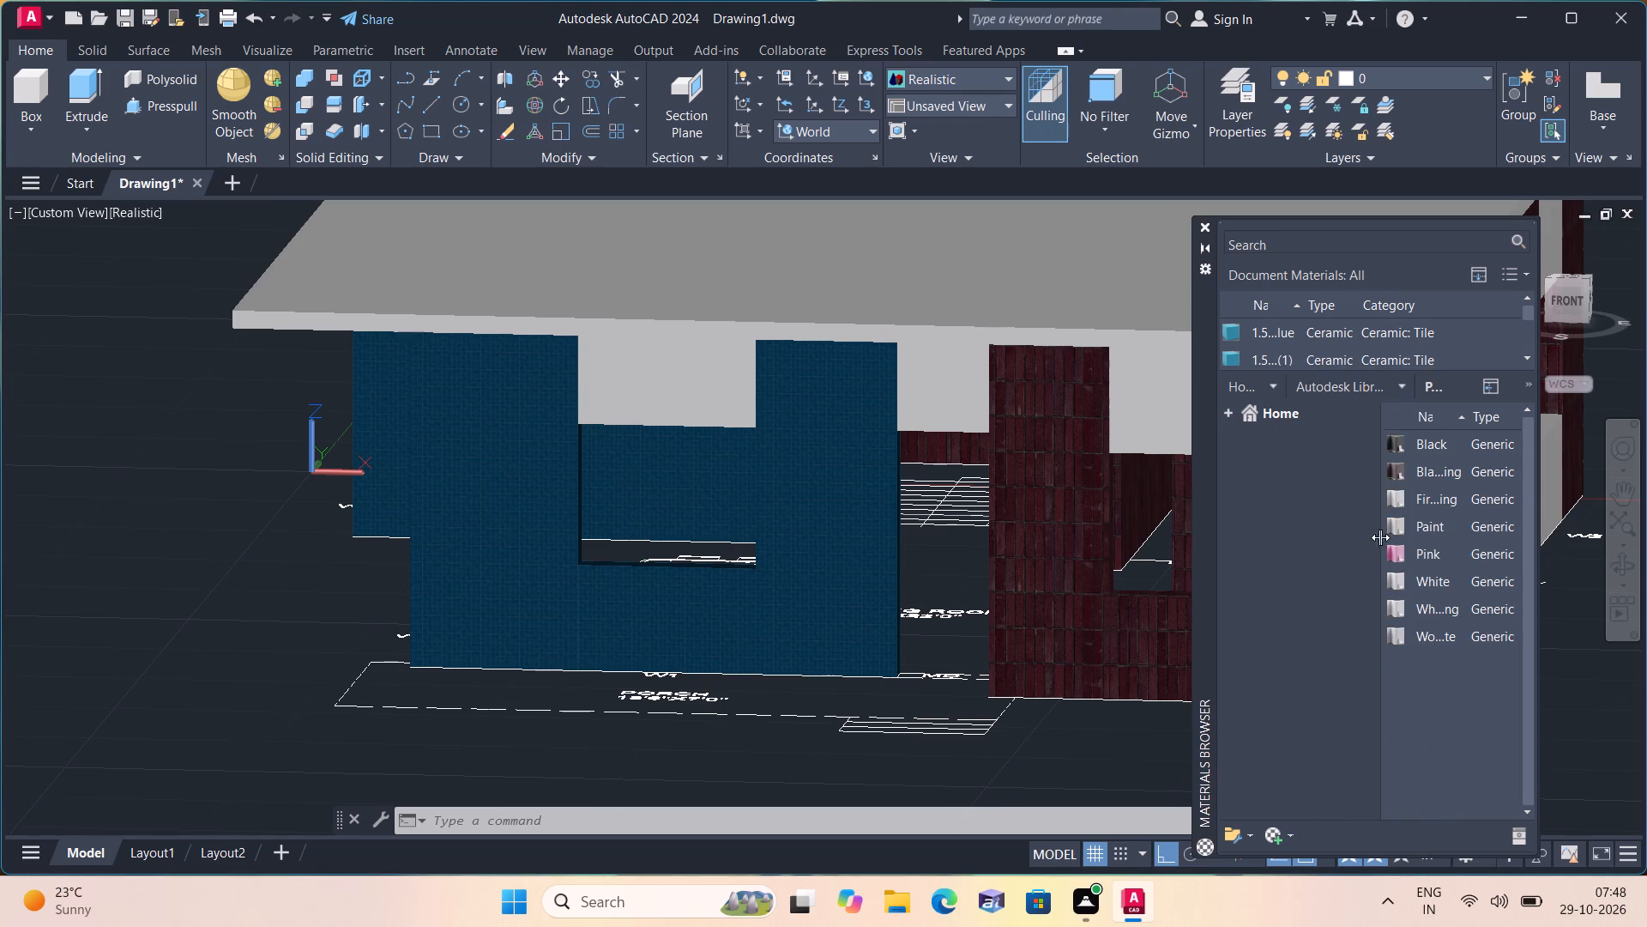
Apply the Pink paint to the front wall's pier east of the entrance opening and the low wall under the adjoining window.
{"action": "scroll", "coordinate": [1392, 552], "scroll_direction": "up", "scroll_amount": 2}
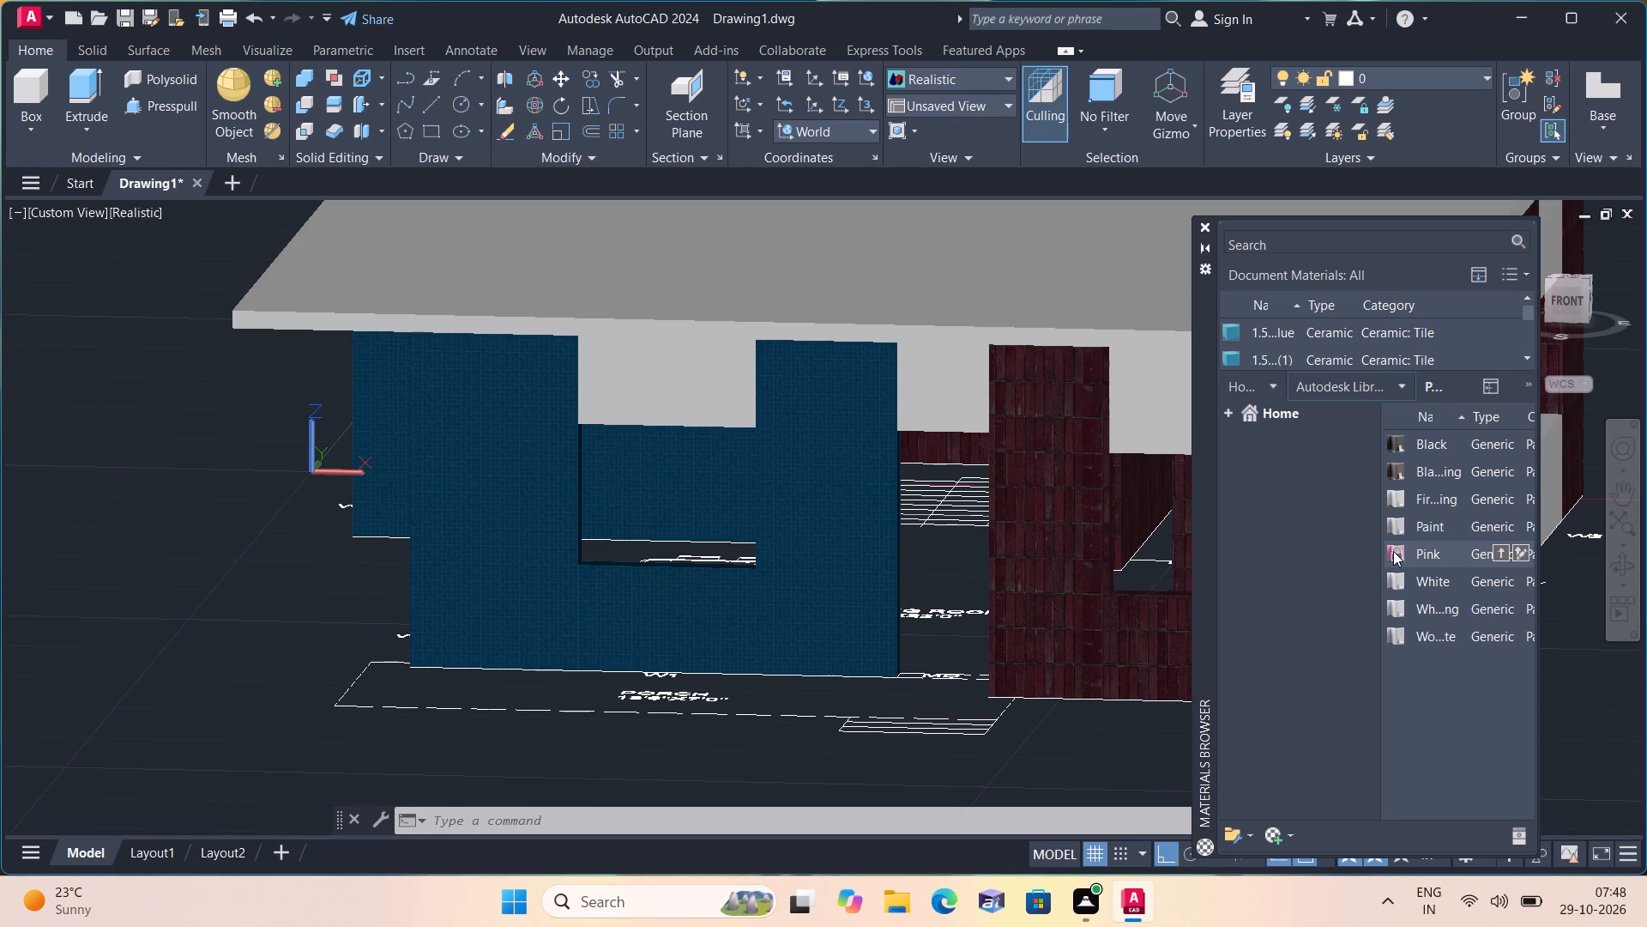
{"action": "scroll", "coordinate": [1395, 548], "scroll_direction": "up", "scroll_amount": 1}
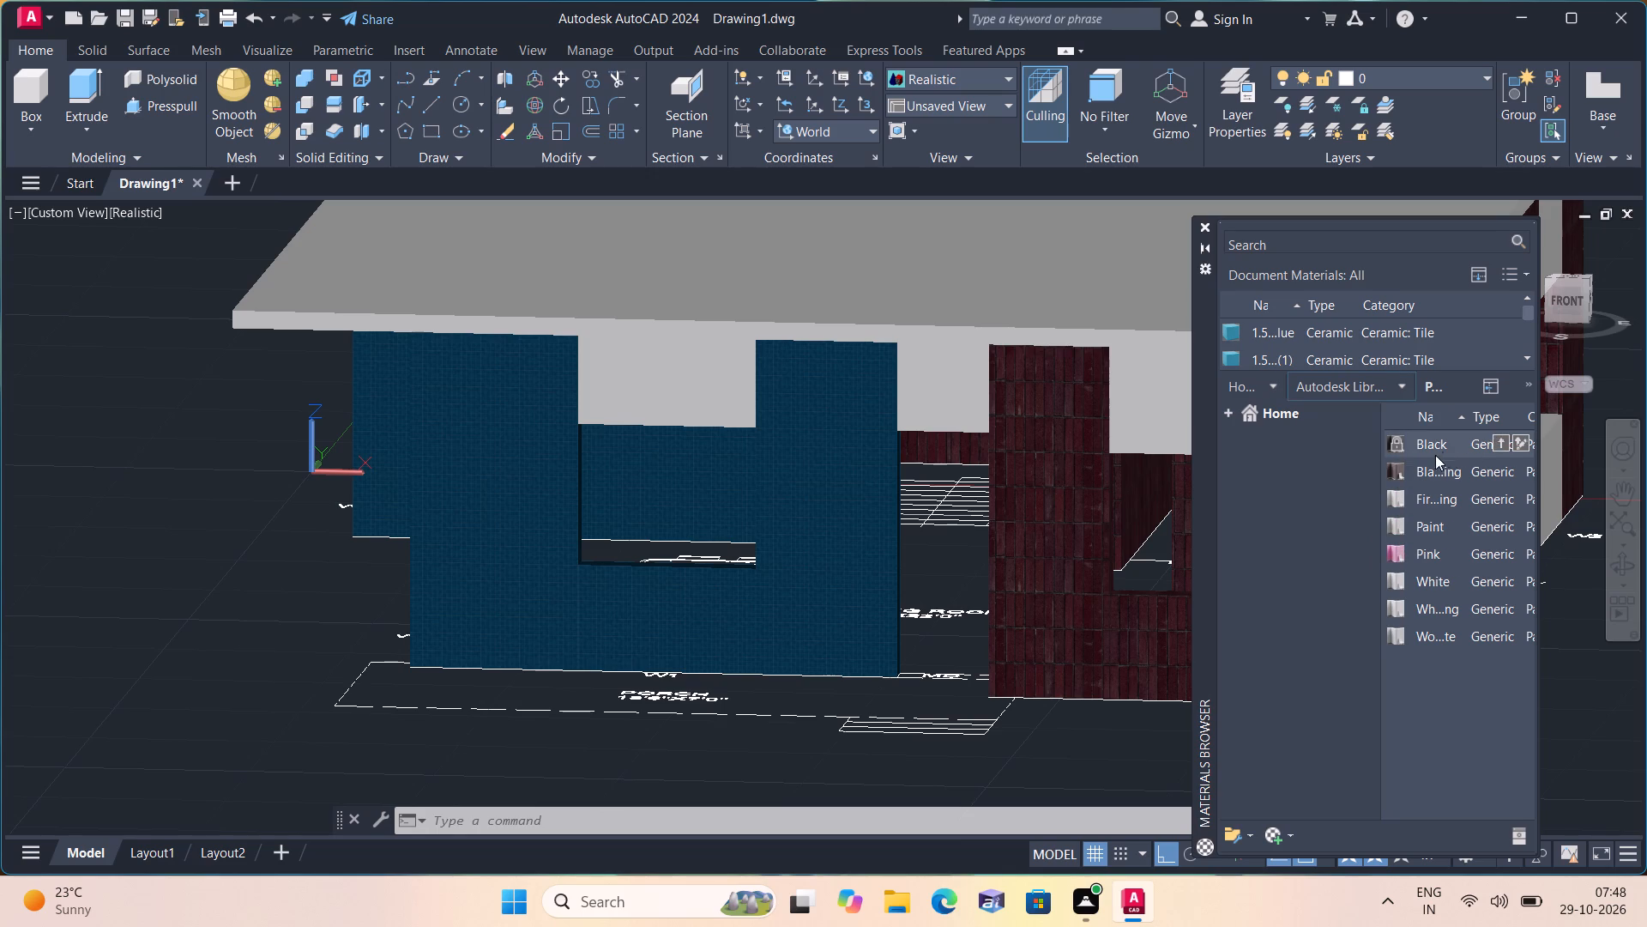
{"action": "left_click", "coordinate": [1395, 551]}
{"action": "left_click_drag", "start_coordinate": [1080, 531], "coordinate": [1068, 527]}
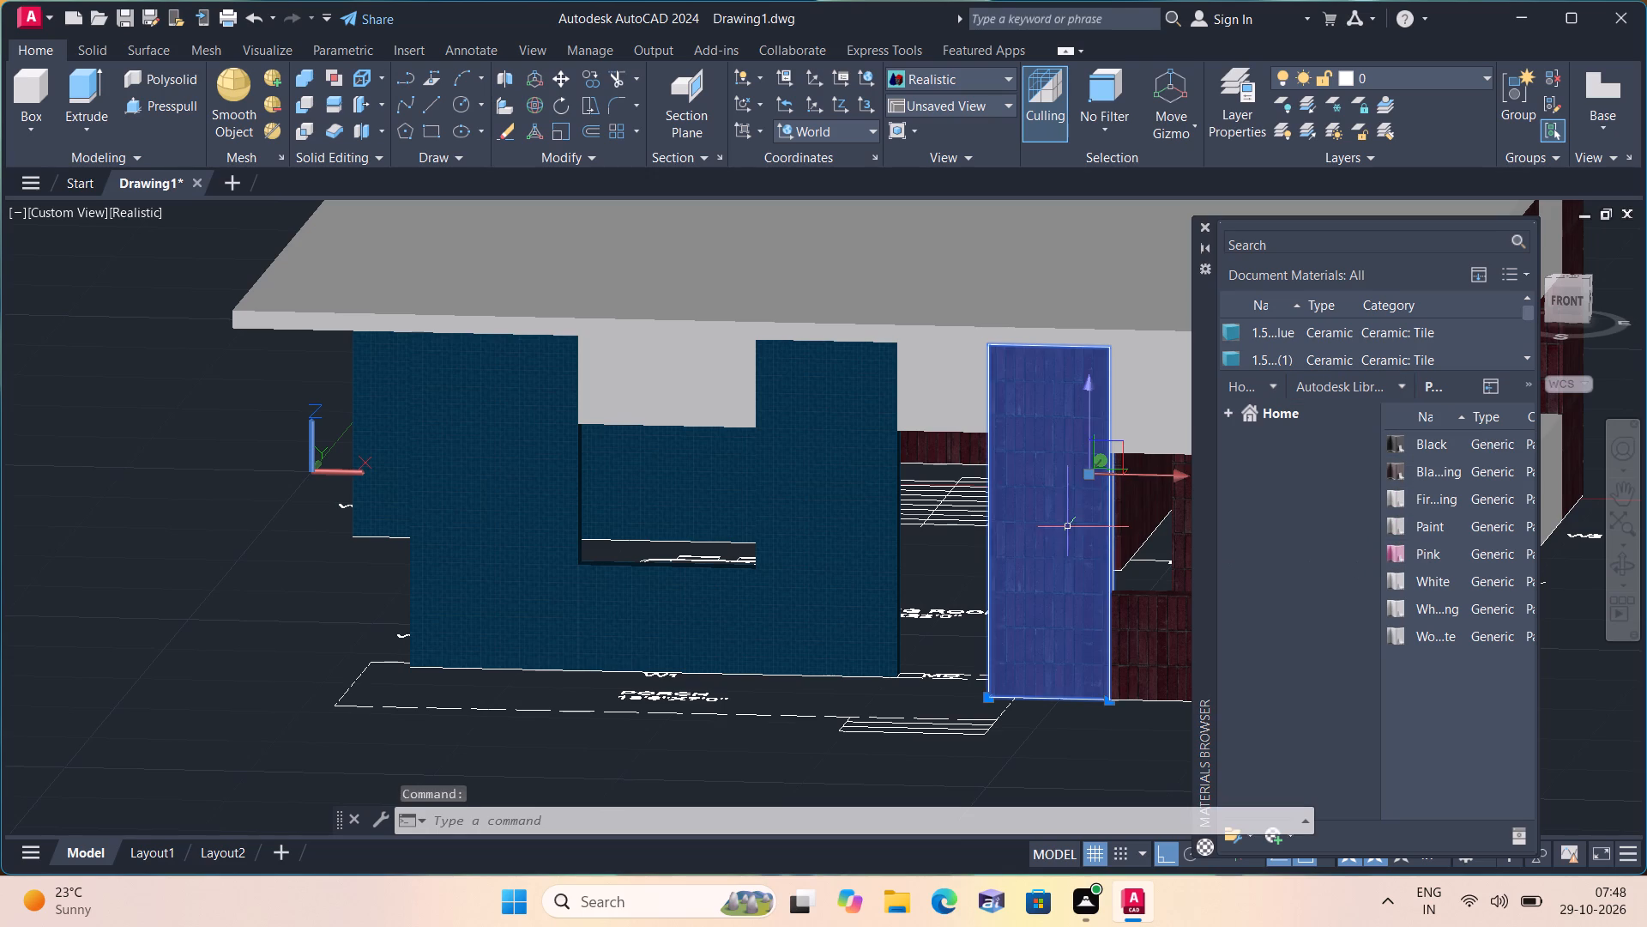
{"action": "key", "text": "Escape"}
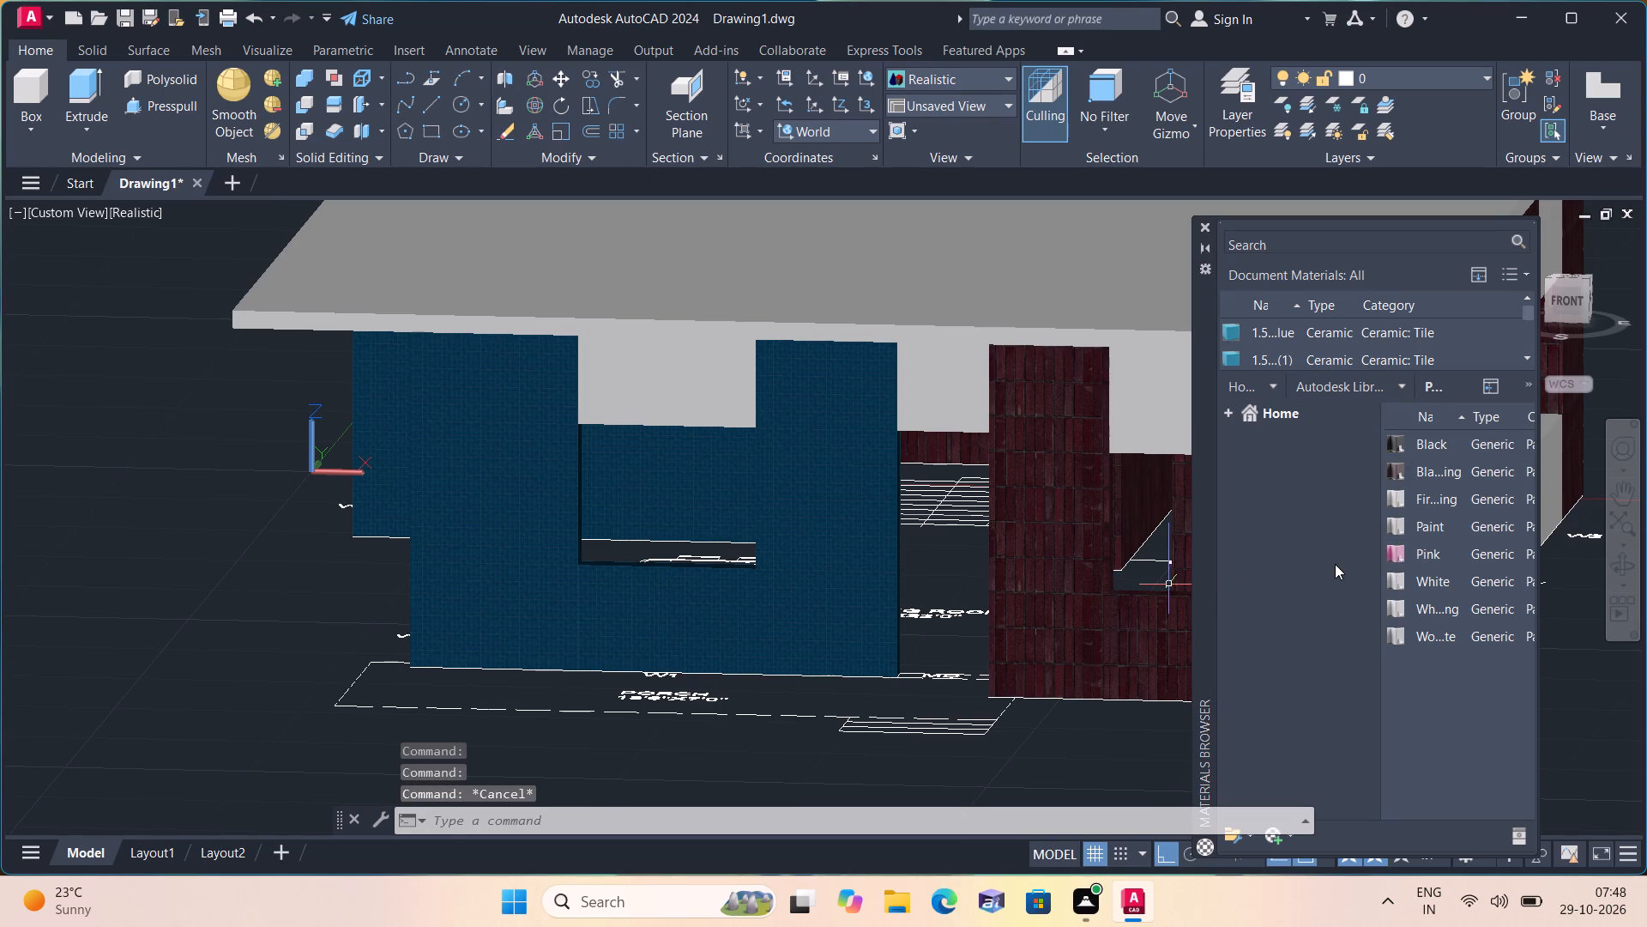
{"action": "left_click_drag", "start_coordinate": [1394, 555], "coordinate": [1157, 563]}
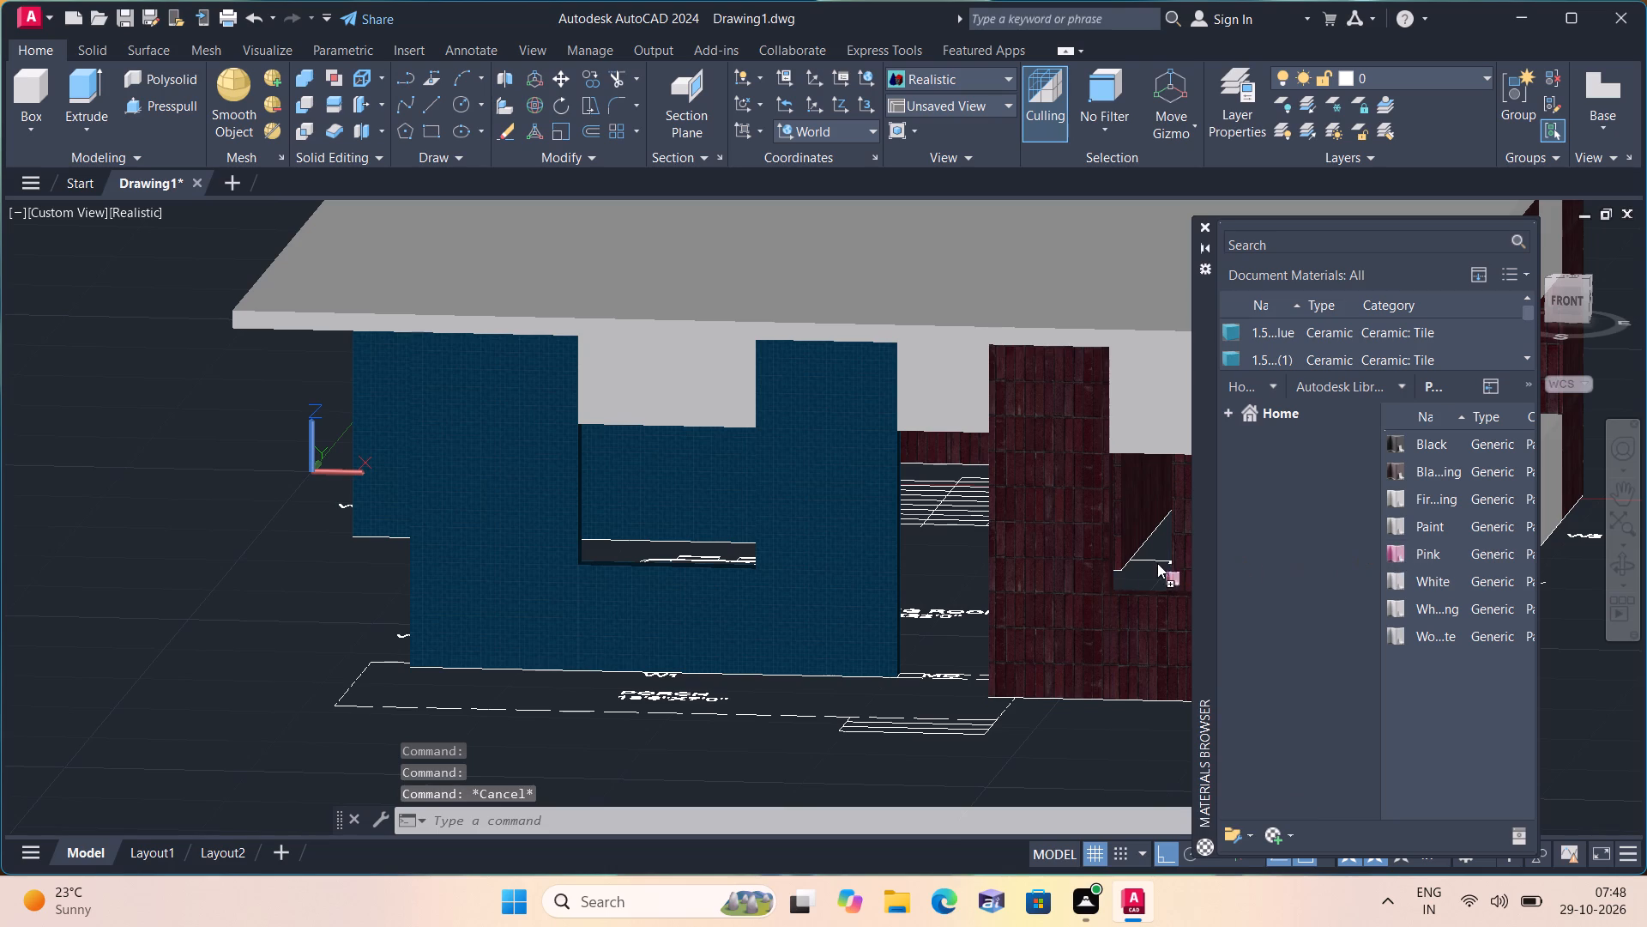
{"action": "left_click_drag", "start_coordinate": [1157, 563], "coordinate": [1062, 560]}
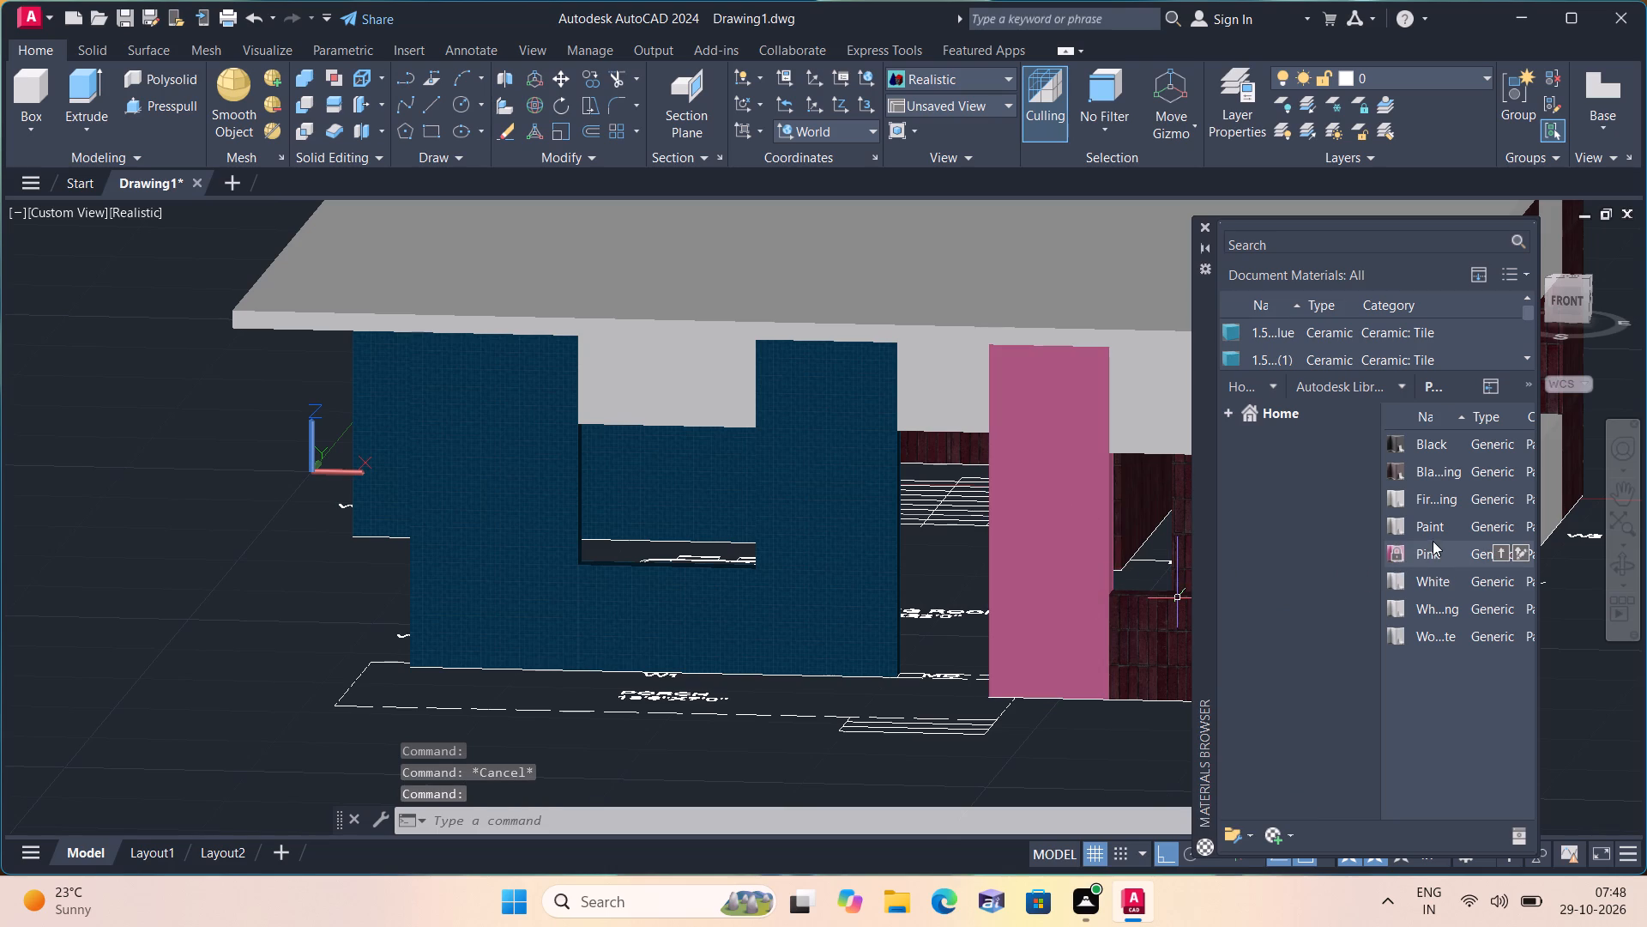
{"action": "left_click_drag", "start_coordinate": [1426, 551], "coordinate": [1151, 625]}
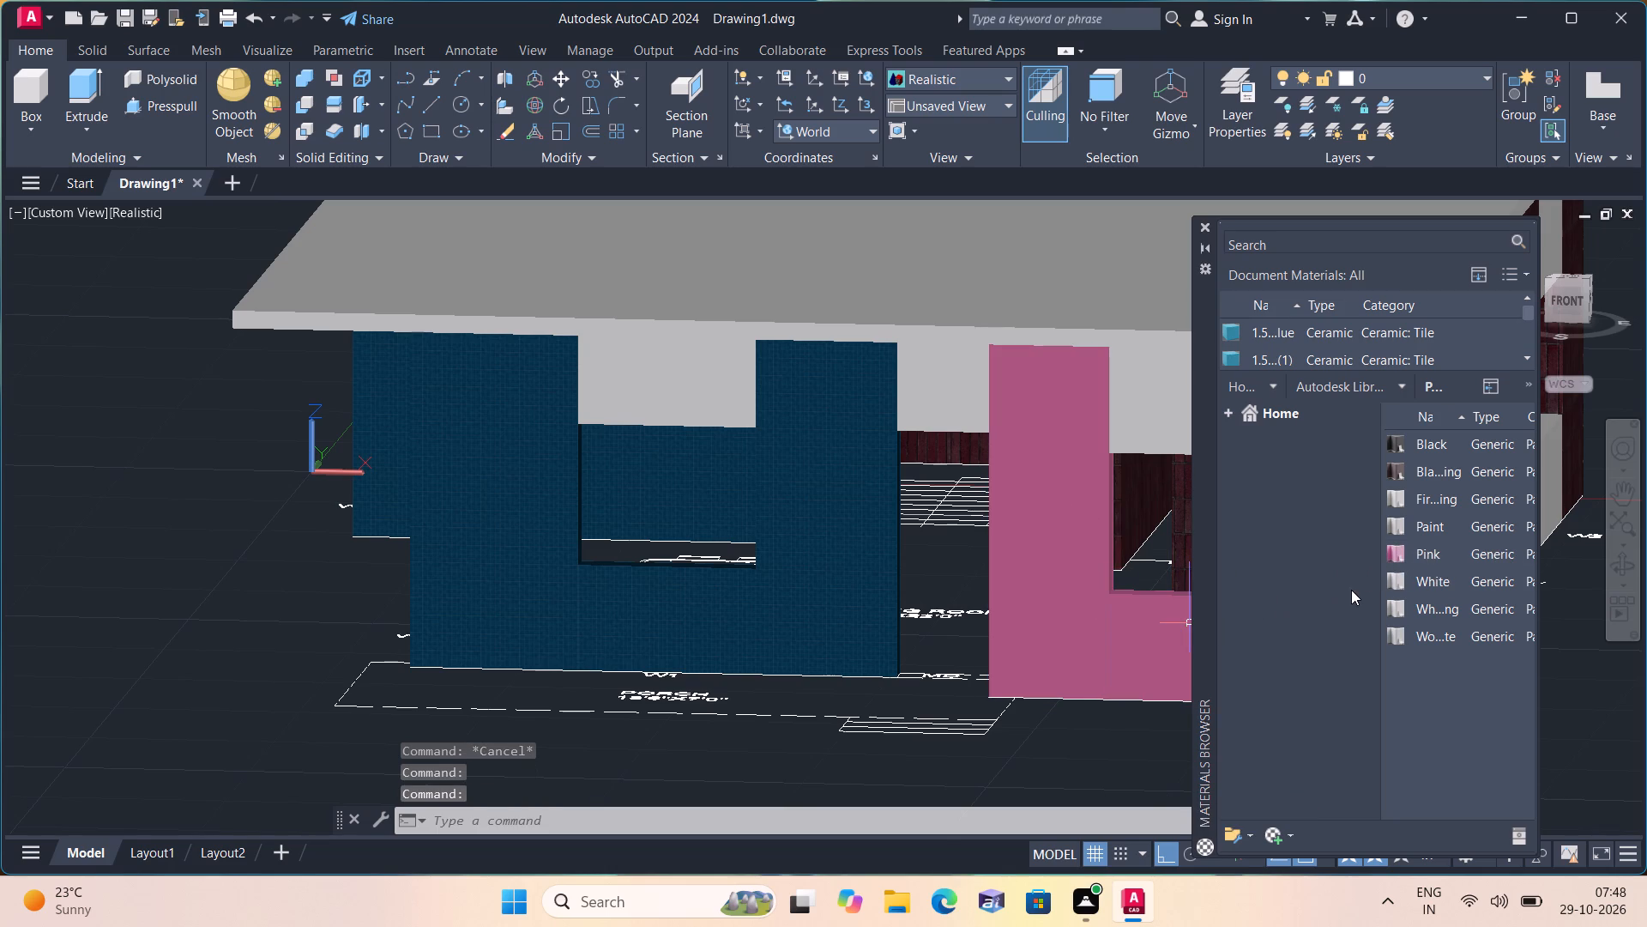
Apply the Pink paint to the front wall west of the entrance: the adjoining pier, the segment below the porch window, and the corner pier.
{"action": "left_click_drag", "start_coordinate": [1426, 554], "coordinate": [865, 589]}
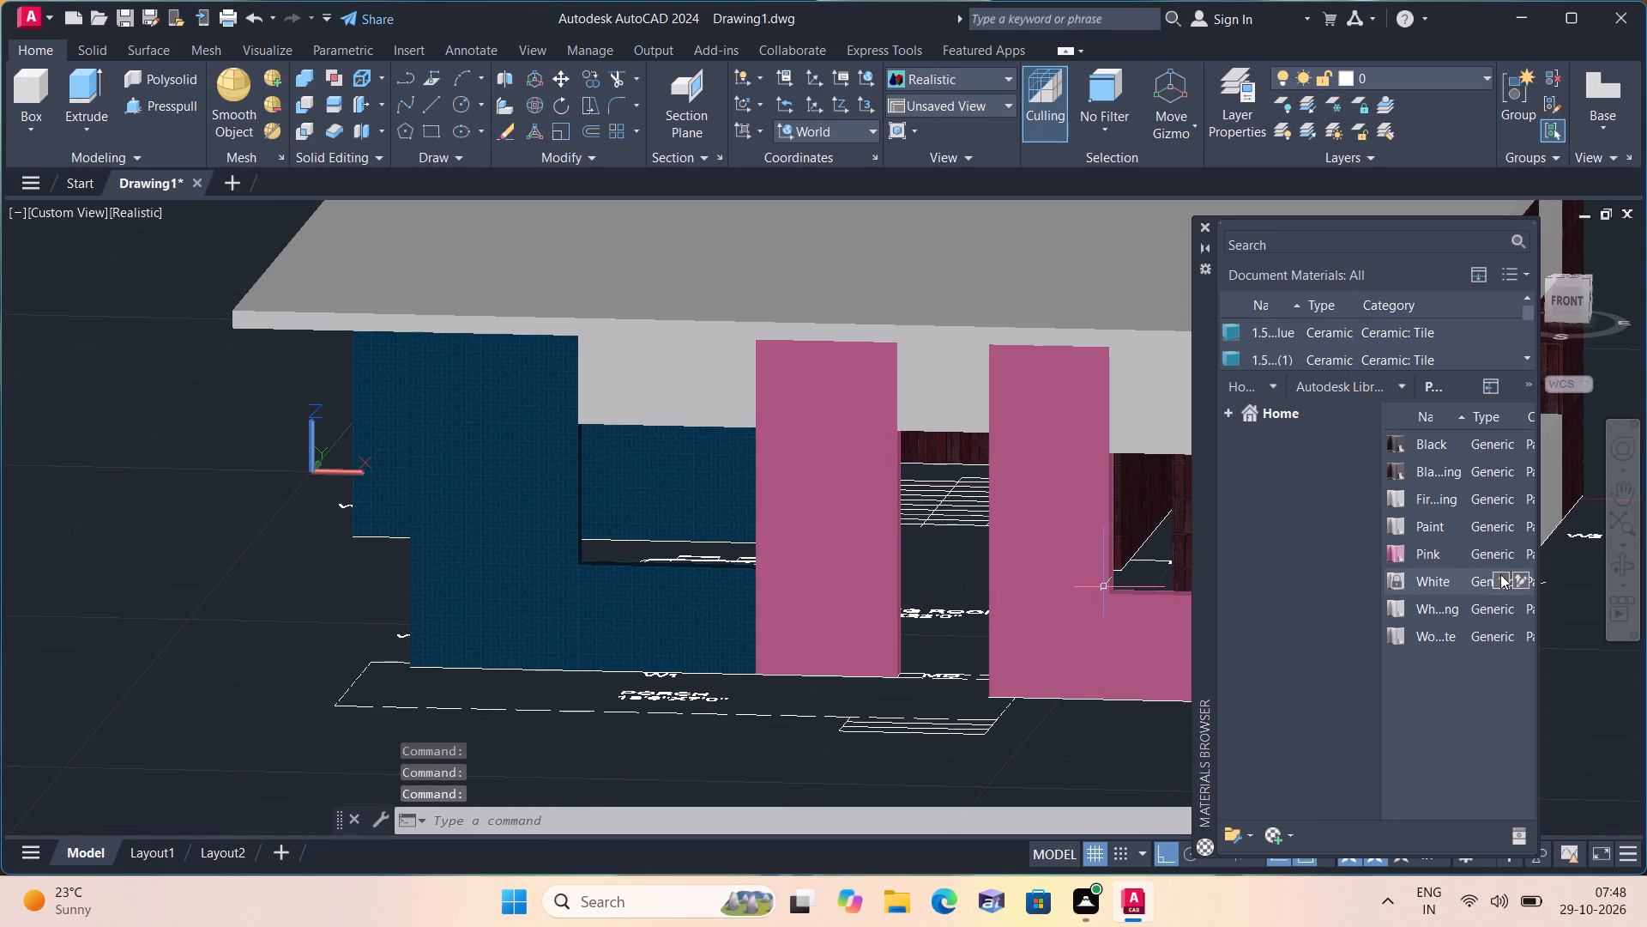
{"action": "left_click_drag", "start_coordinate": [1439, 549], "coordinate": [630, 573]}
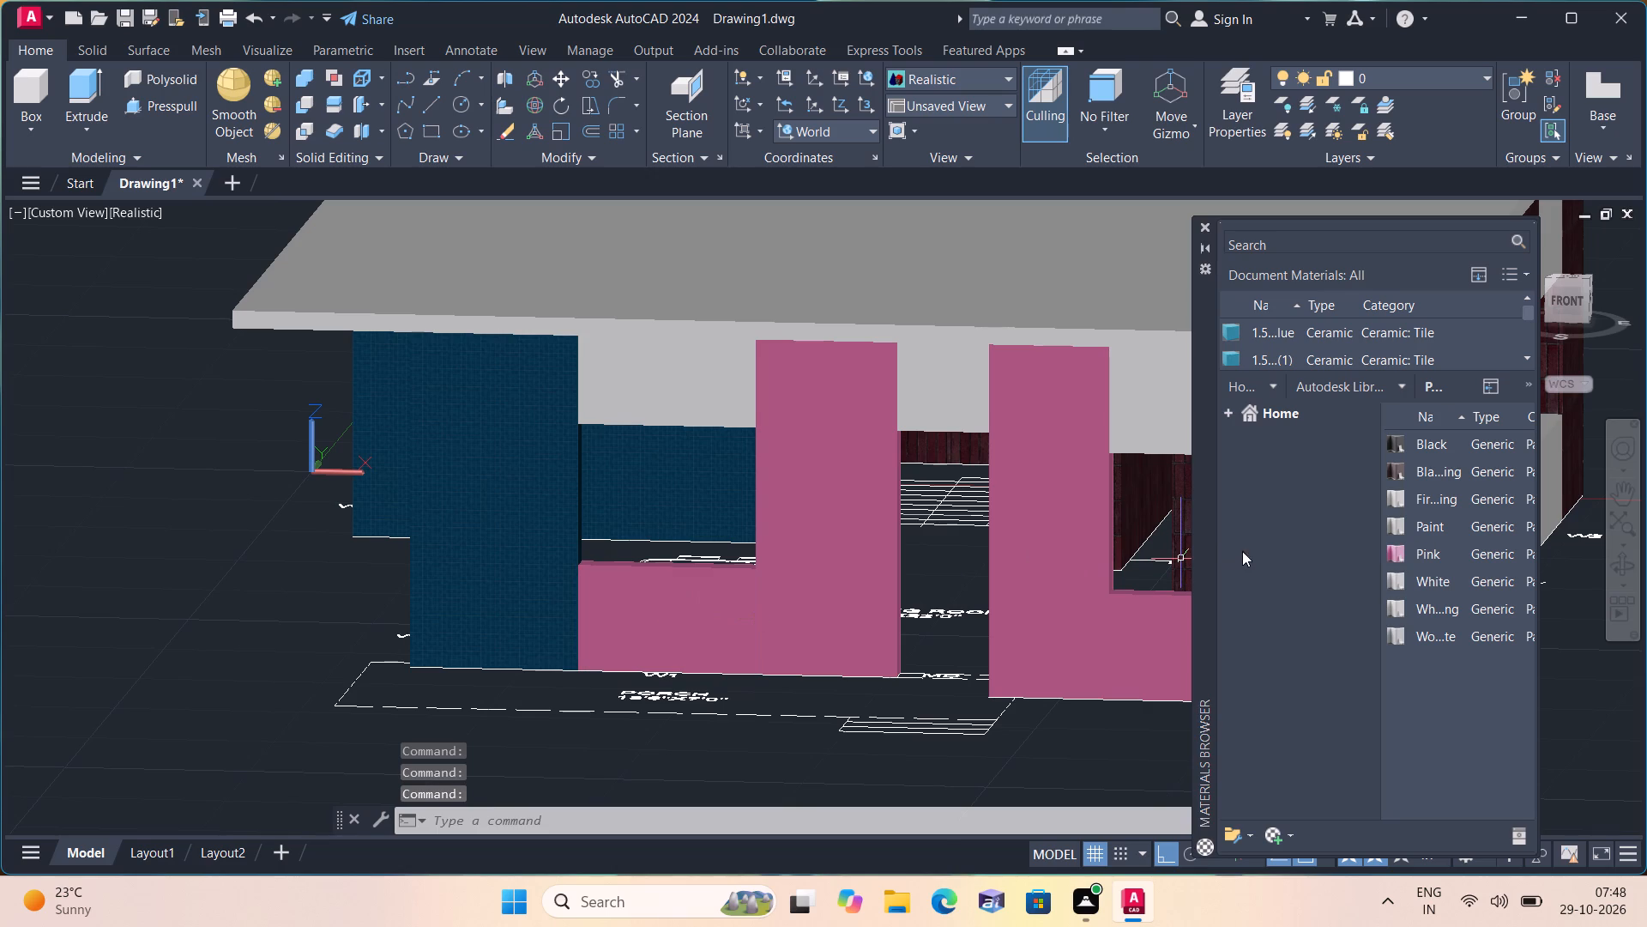
{"action": "left_click_drag", "start_coordinate": [1429, 545], "coordinate": [775, 561]}
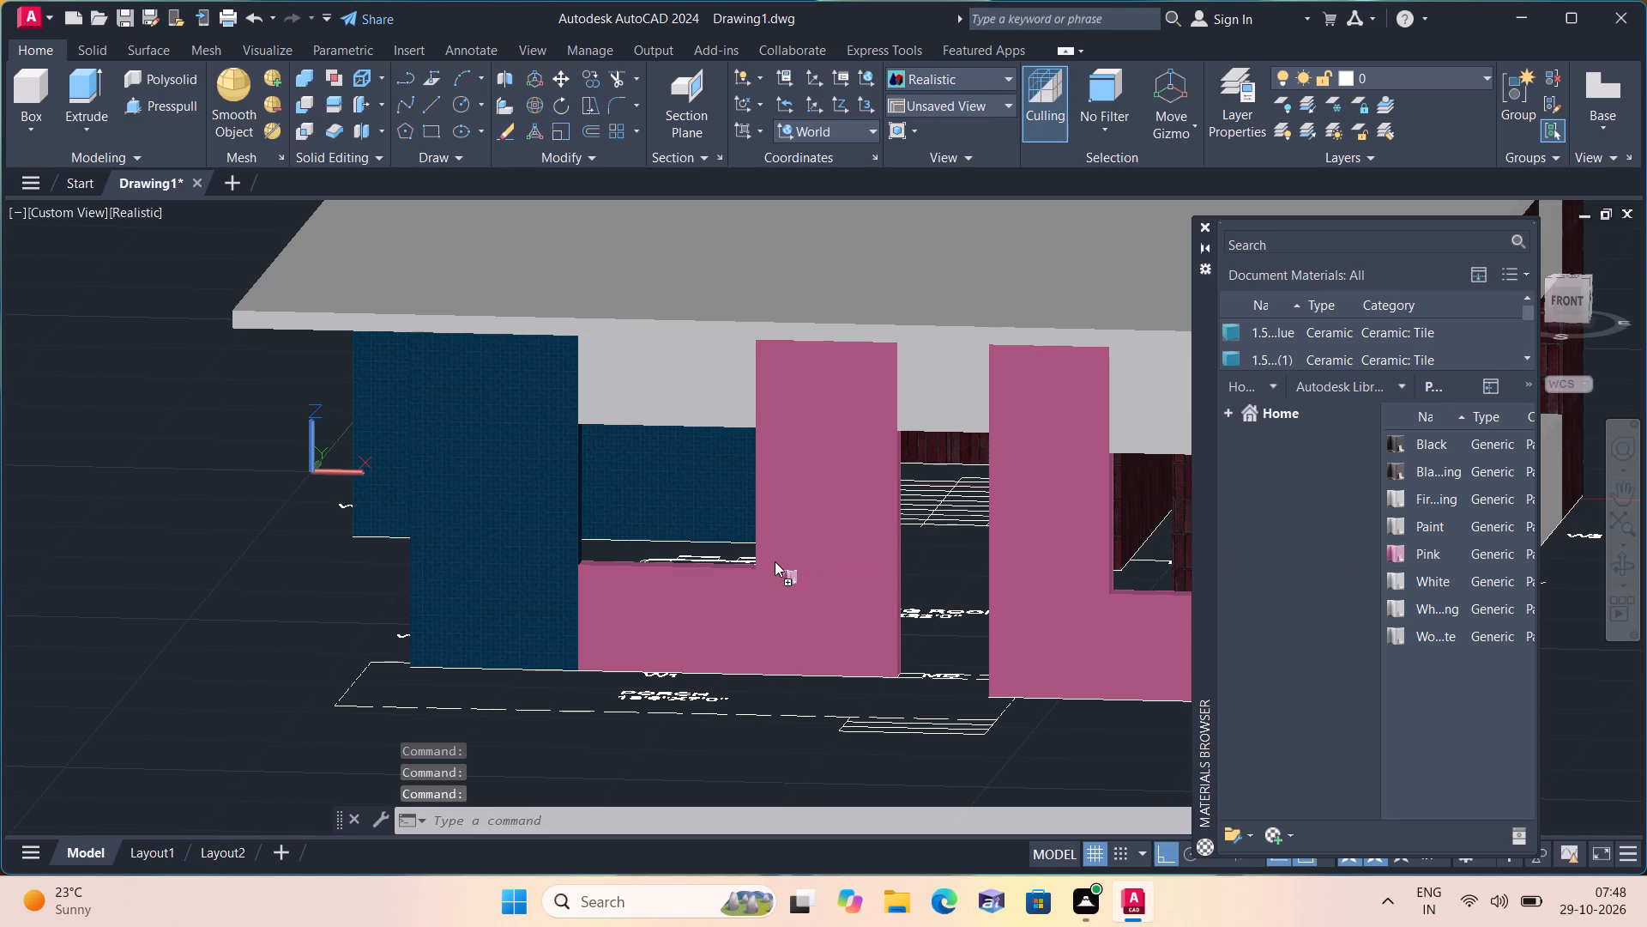
{"action": "left_click_drag", "start_coordinate": [775, 561], "coordinate": [377, 571]}
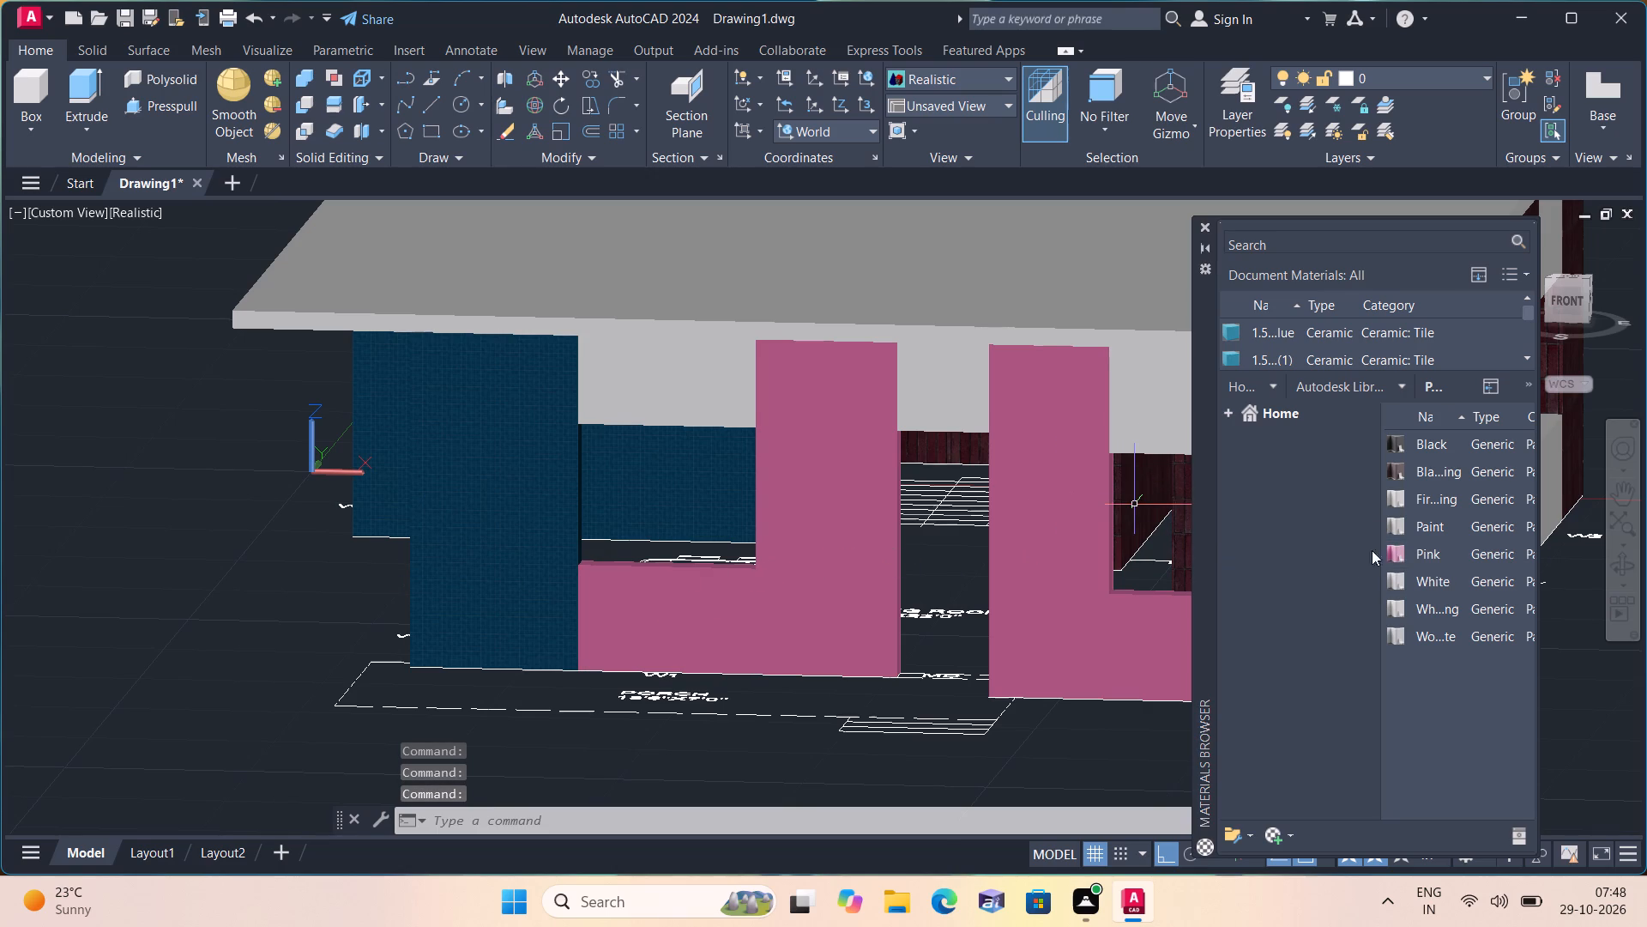
{"action": "left_click_drag", "start_coordinate": [1398, 552], "coordinate": [437, 604]}
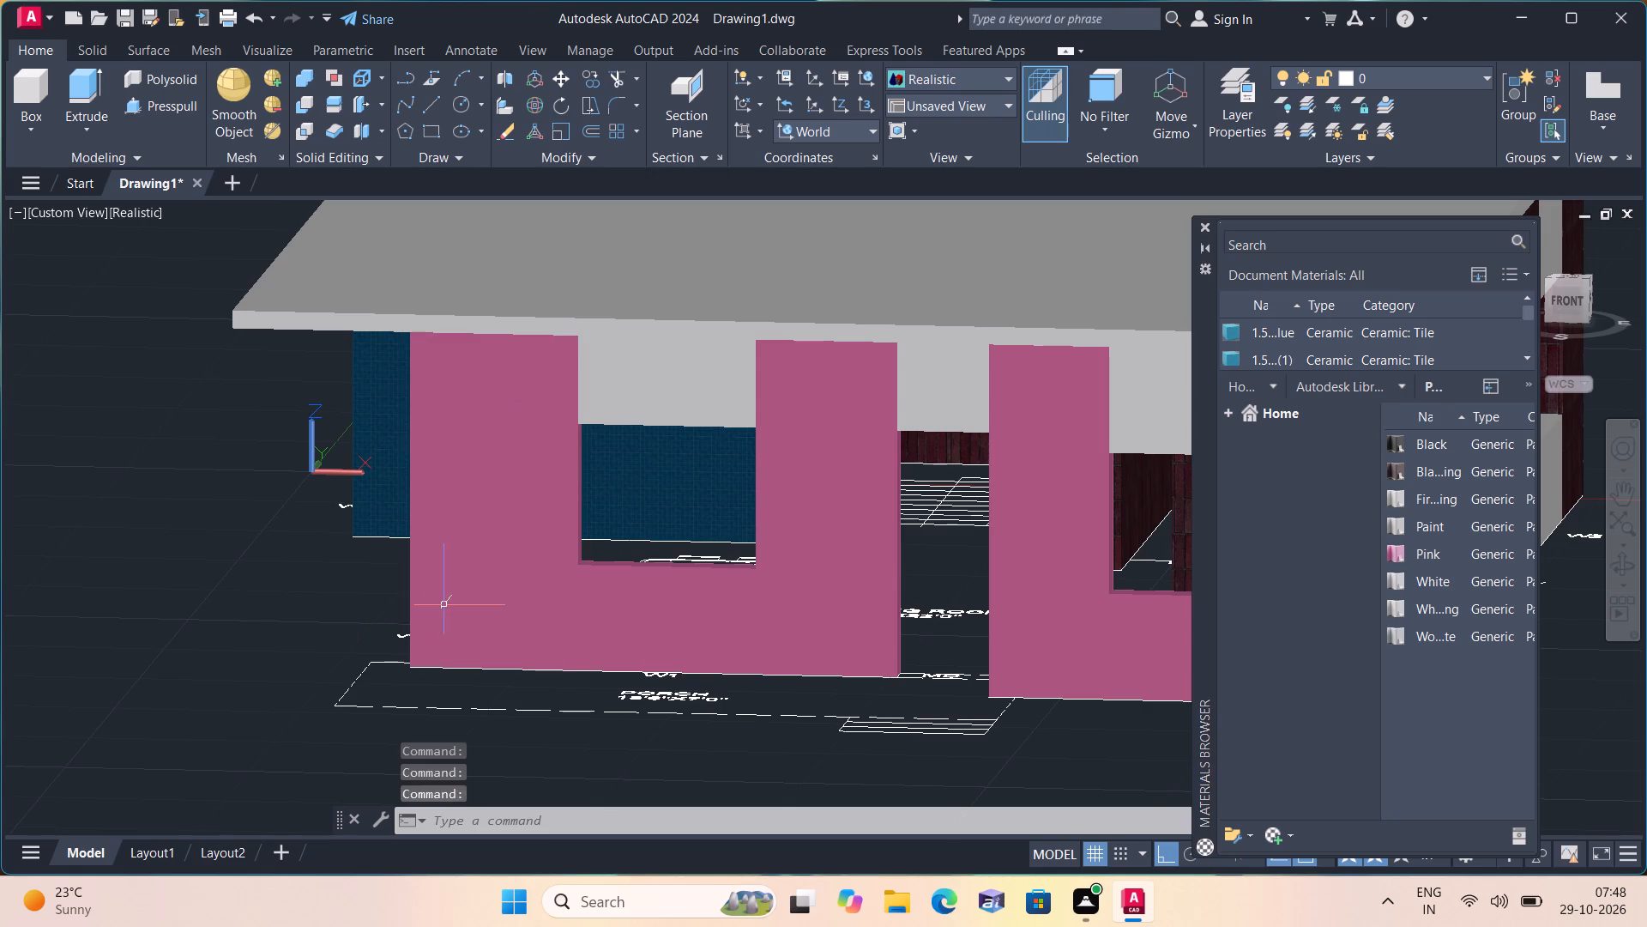
Apply the Pink paint to the west wall's front half: the pier between the windows, both segments below them, and the stepped wall piece.
{"action": "middle_click_drag", "start_coordinate": [461, 607], "coordinate": [673, 635], "text": "shift"}
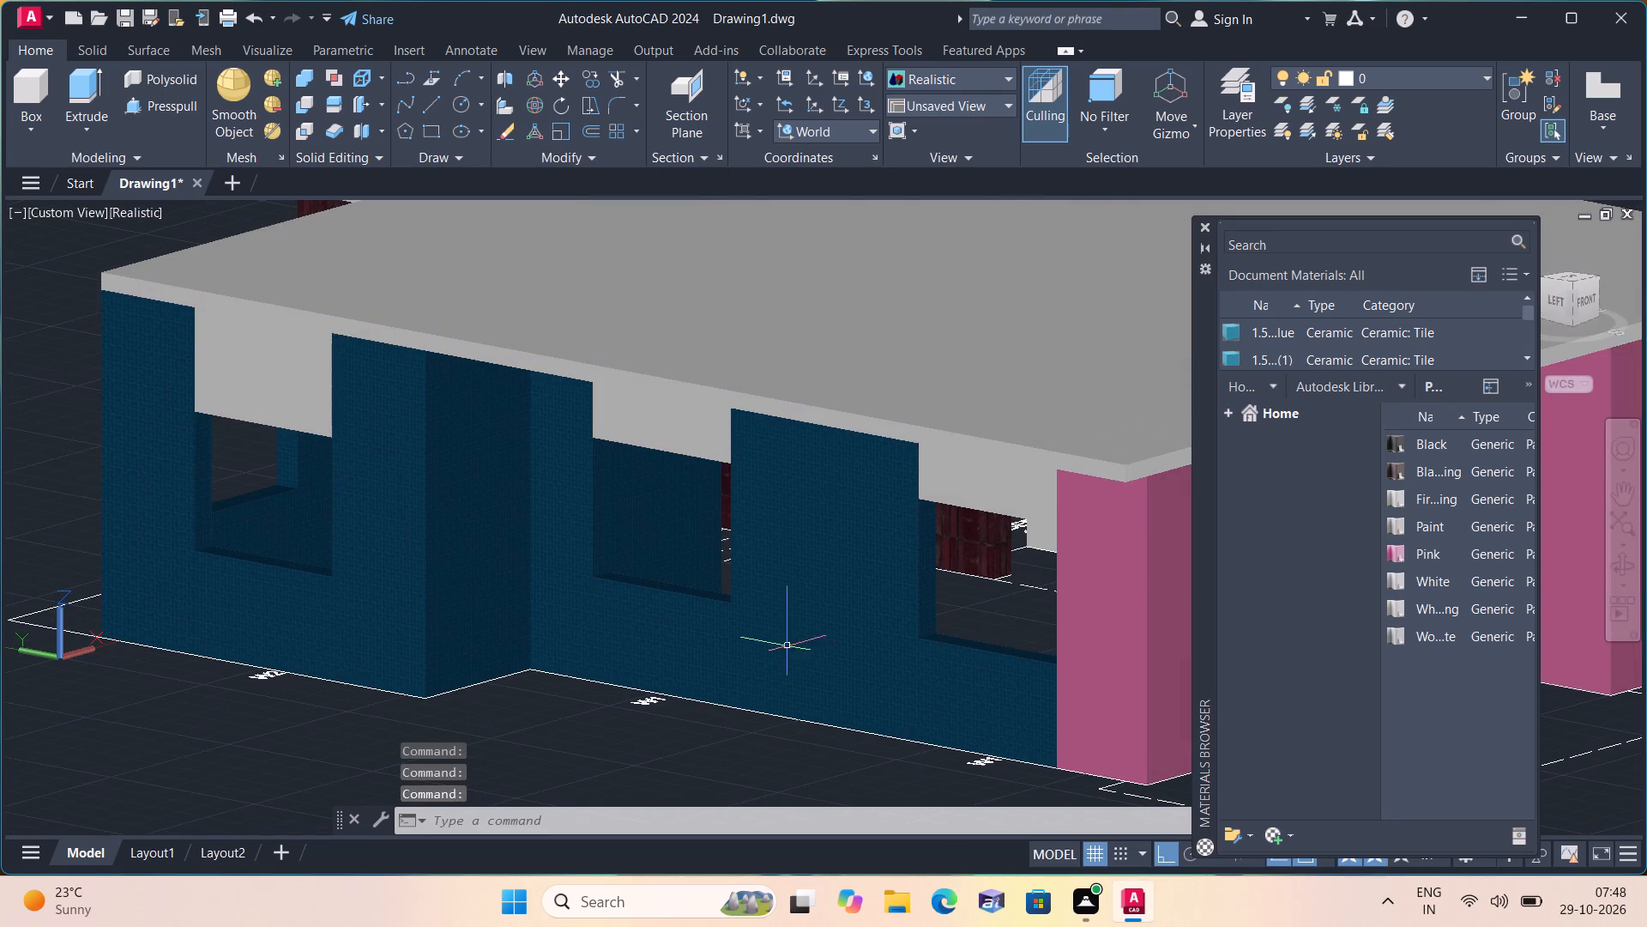
{"action": "left_click_drag", "start_coordinate": [1399, 550], "coordinate": [906, 649]}
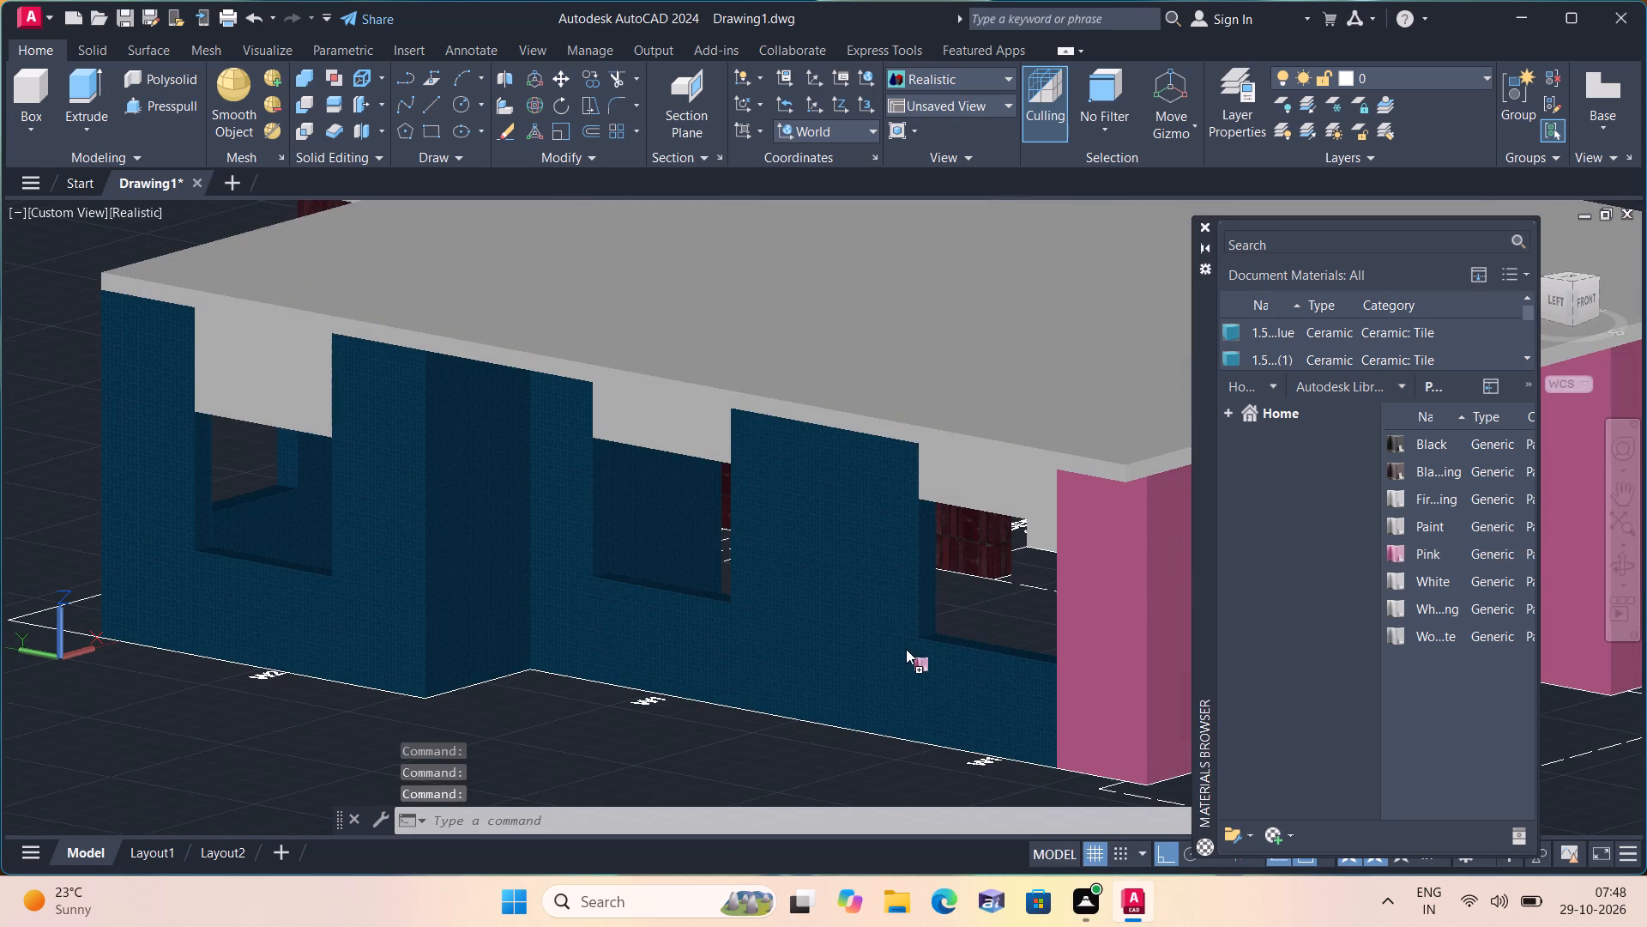
{"action": "left_click_drag", "start_coordinate": [906, 649], "coordinate": [873, 654]}
{"action": "left_click_drag", "start_coordinate": [1394, 554], "coordinate": [1027, 724]}
{"action": "left_click_drag", "start_coordinate": [1401, 554], "coordinate": [1287, 568]}
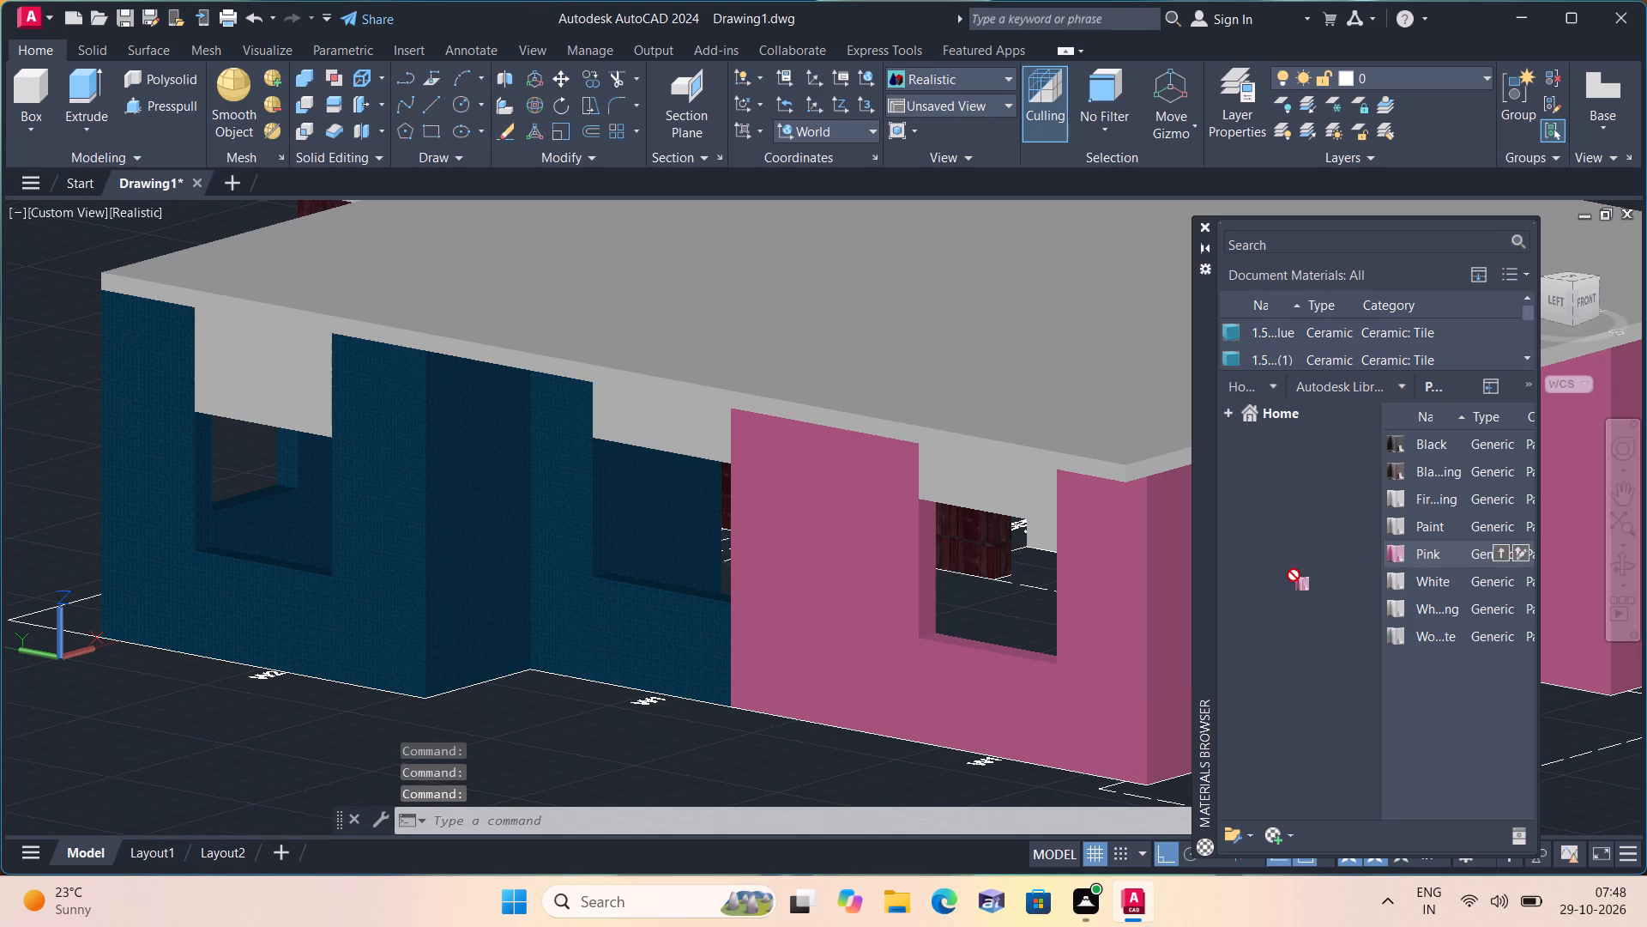
{"action": "left_click_drag", "start_coordinate": [1287, 568], "coordinate": [576, 637]}
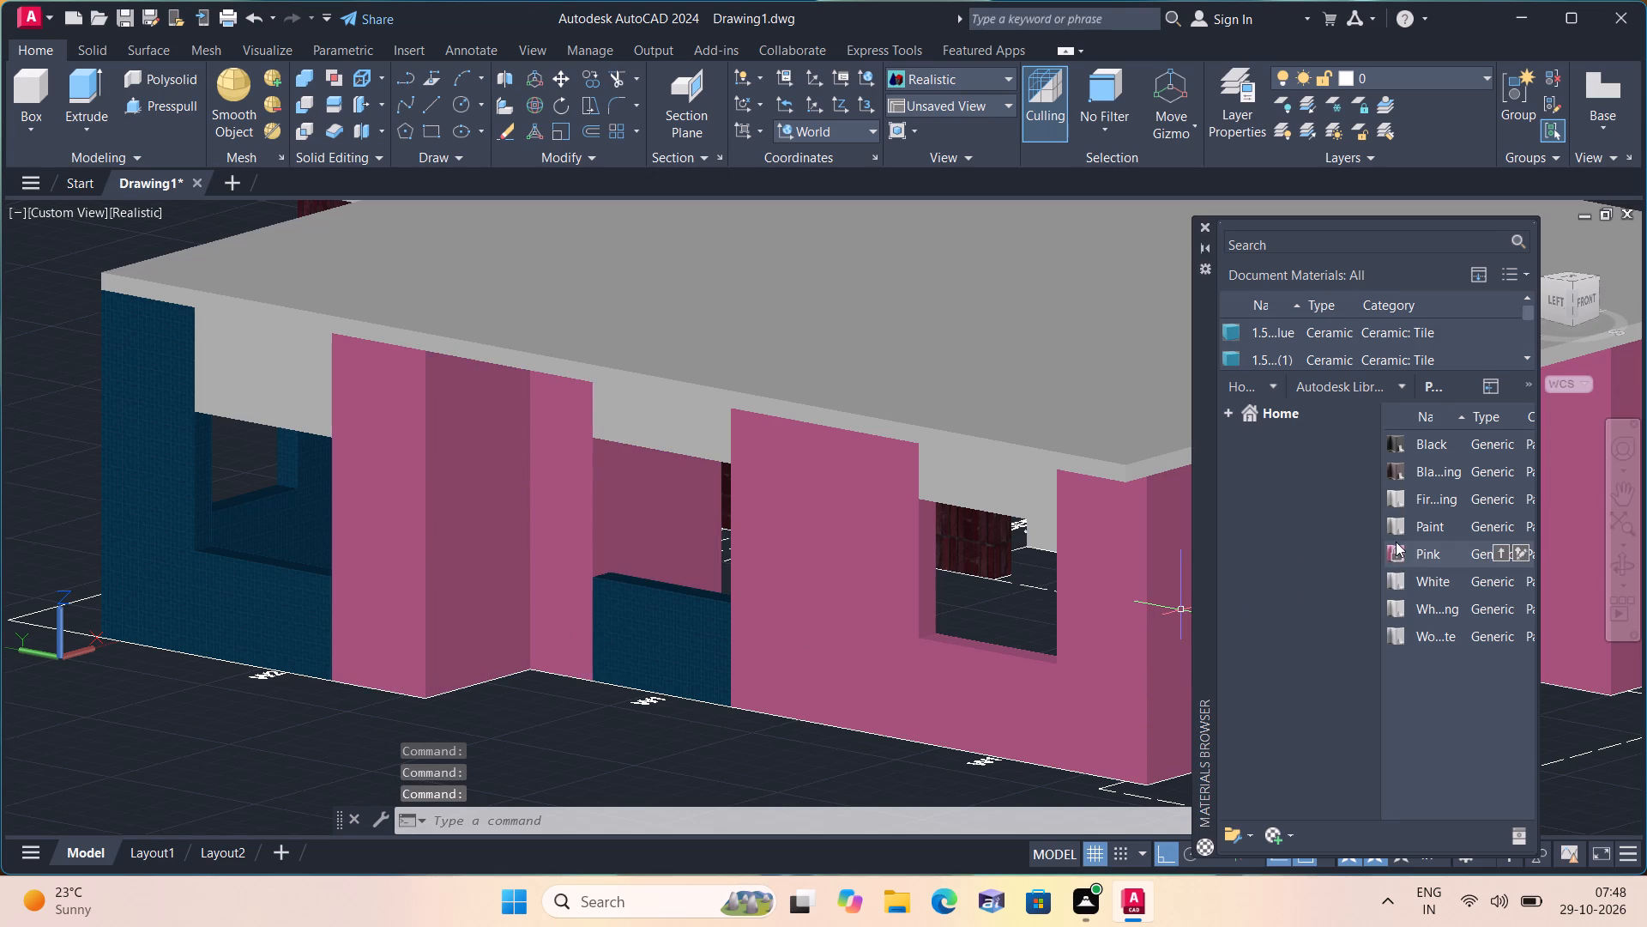
{"action": "left_click_drag", "start_coordinate": [1396, 548], "coordinate": [697, 635]}
Apply the Pink paint to the west wall's rear part: the rear west corner pier and the segment below its window.
{"action": "middle_click_drag", "start_coordinate": [672, 628], "coordinate": [671, 627]}
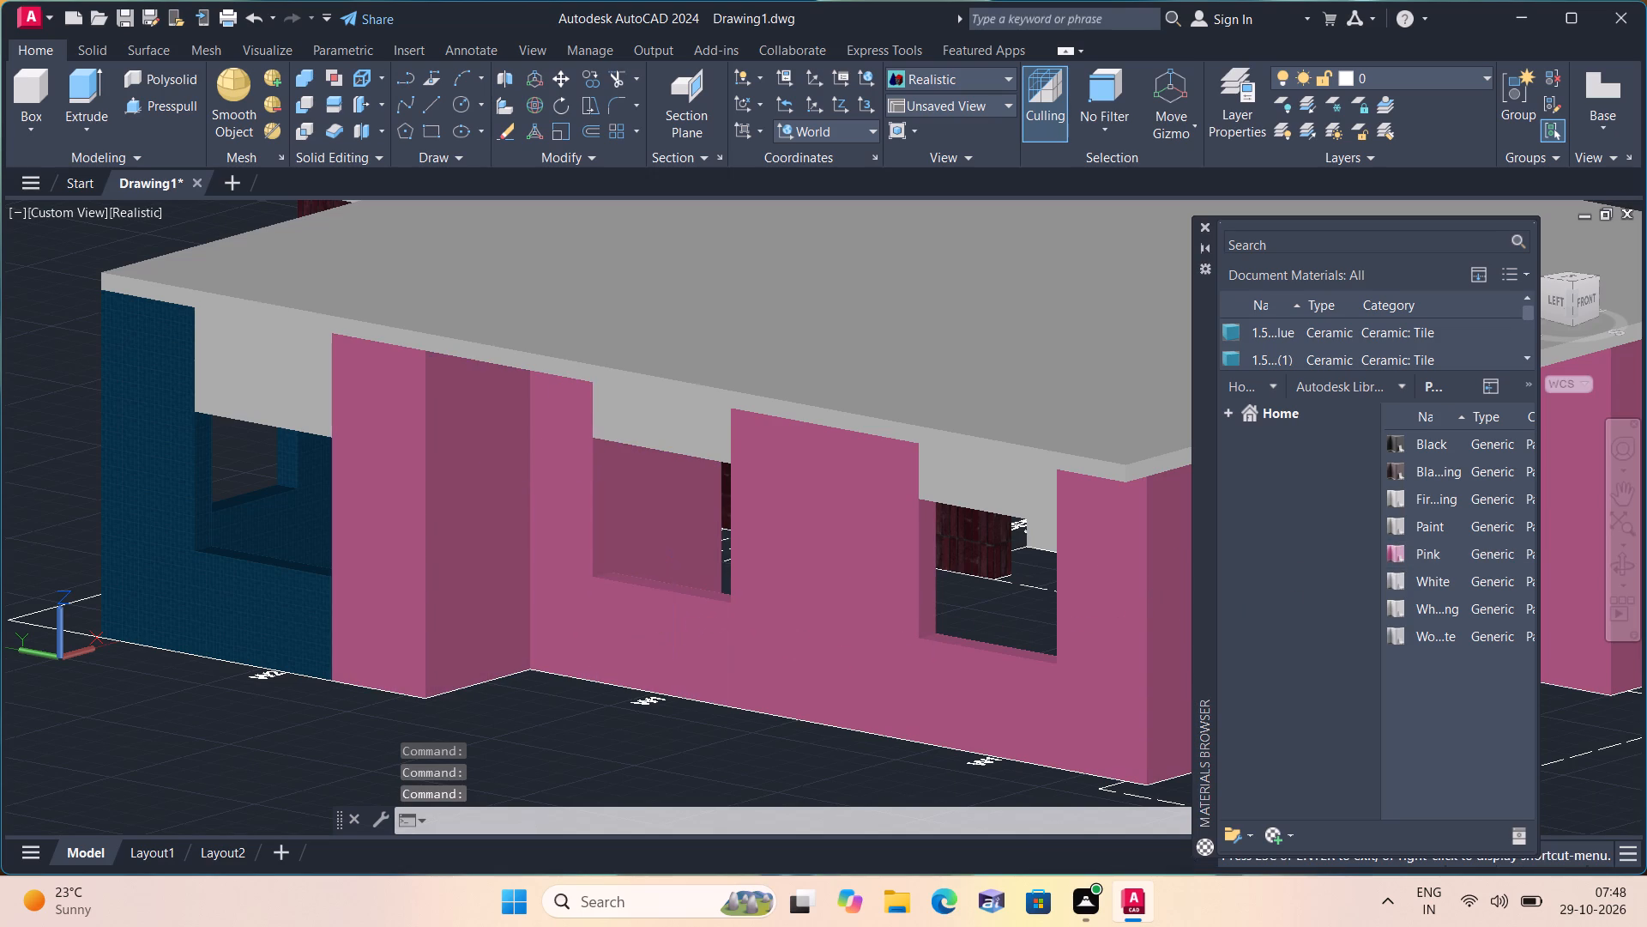
{"action": "middle_click_drag", "start_coordinate": [671, 627], "coordinate": [906, 628]}
{"action": "scroll", "coordinate": [736, 656], "scroll_direction": "down", "scroll_amount": 1, "text": "shift"}
{"action": "middle_click_drag", "start_coordinate": [733, 655], "coordinate": [913, 627], "text": "shift"}
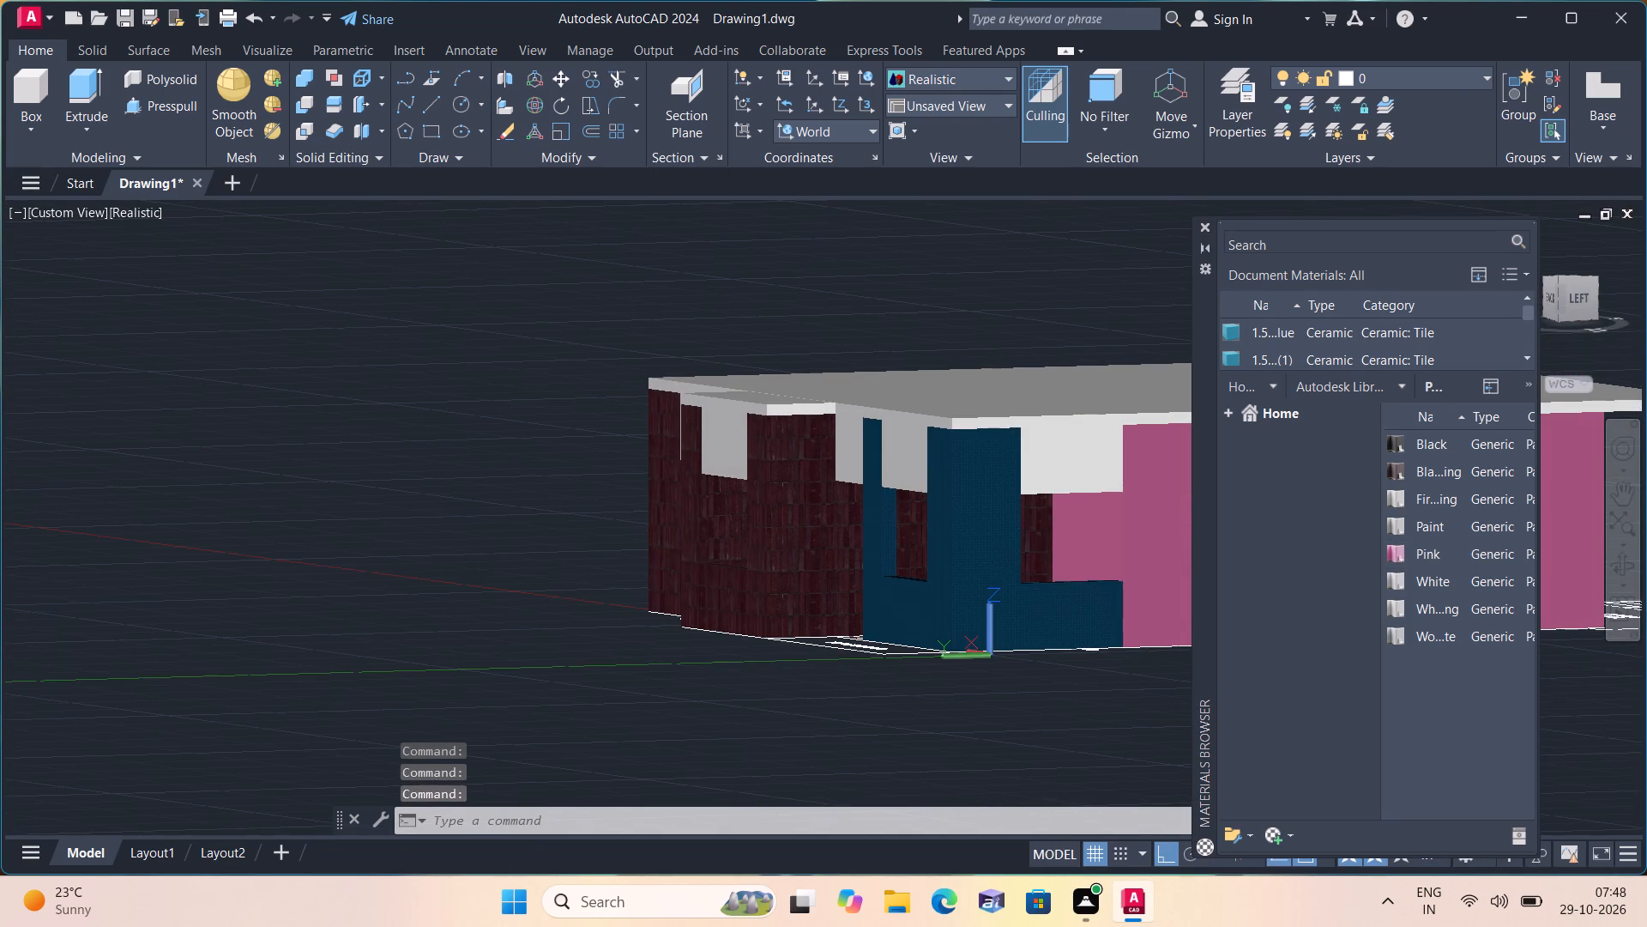
{"action": "left_click_drag", "start_coordinate": [1399, 551], "coordinate": [947, 621]}
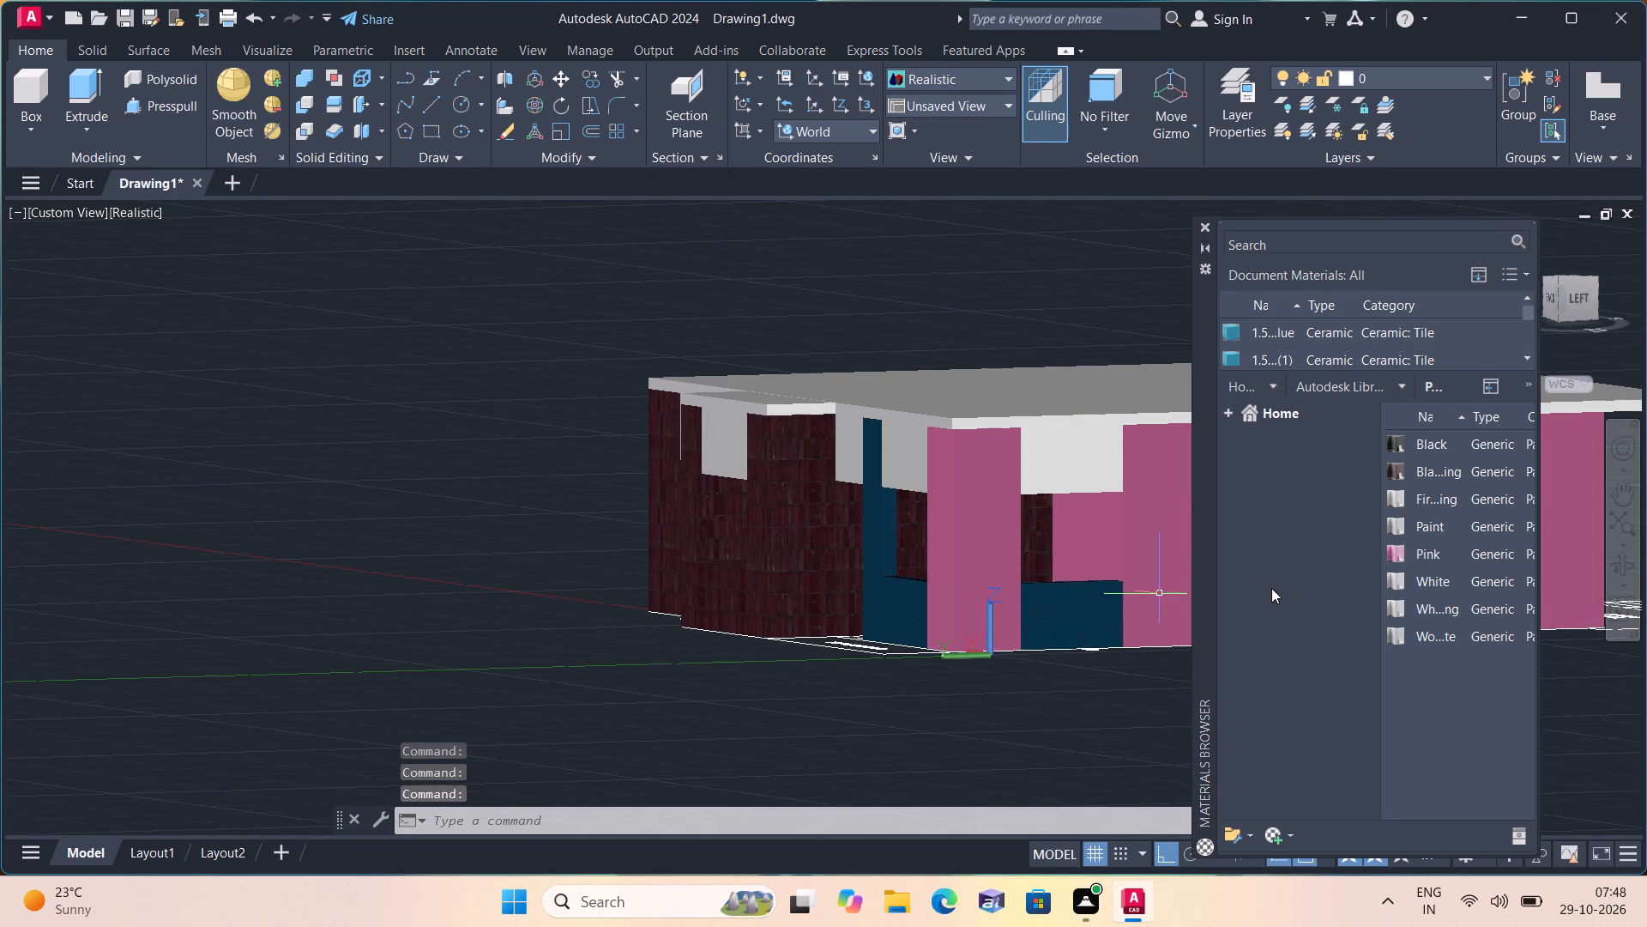
{"action": "left_click_drag", "start_coordinate": [1404, 555], "coordinate": [1060, 609]}
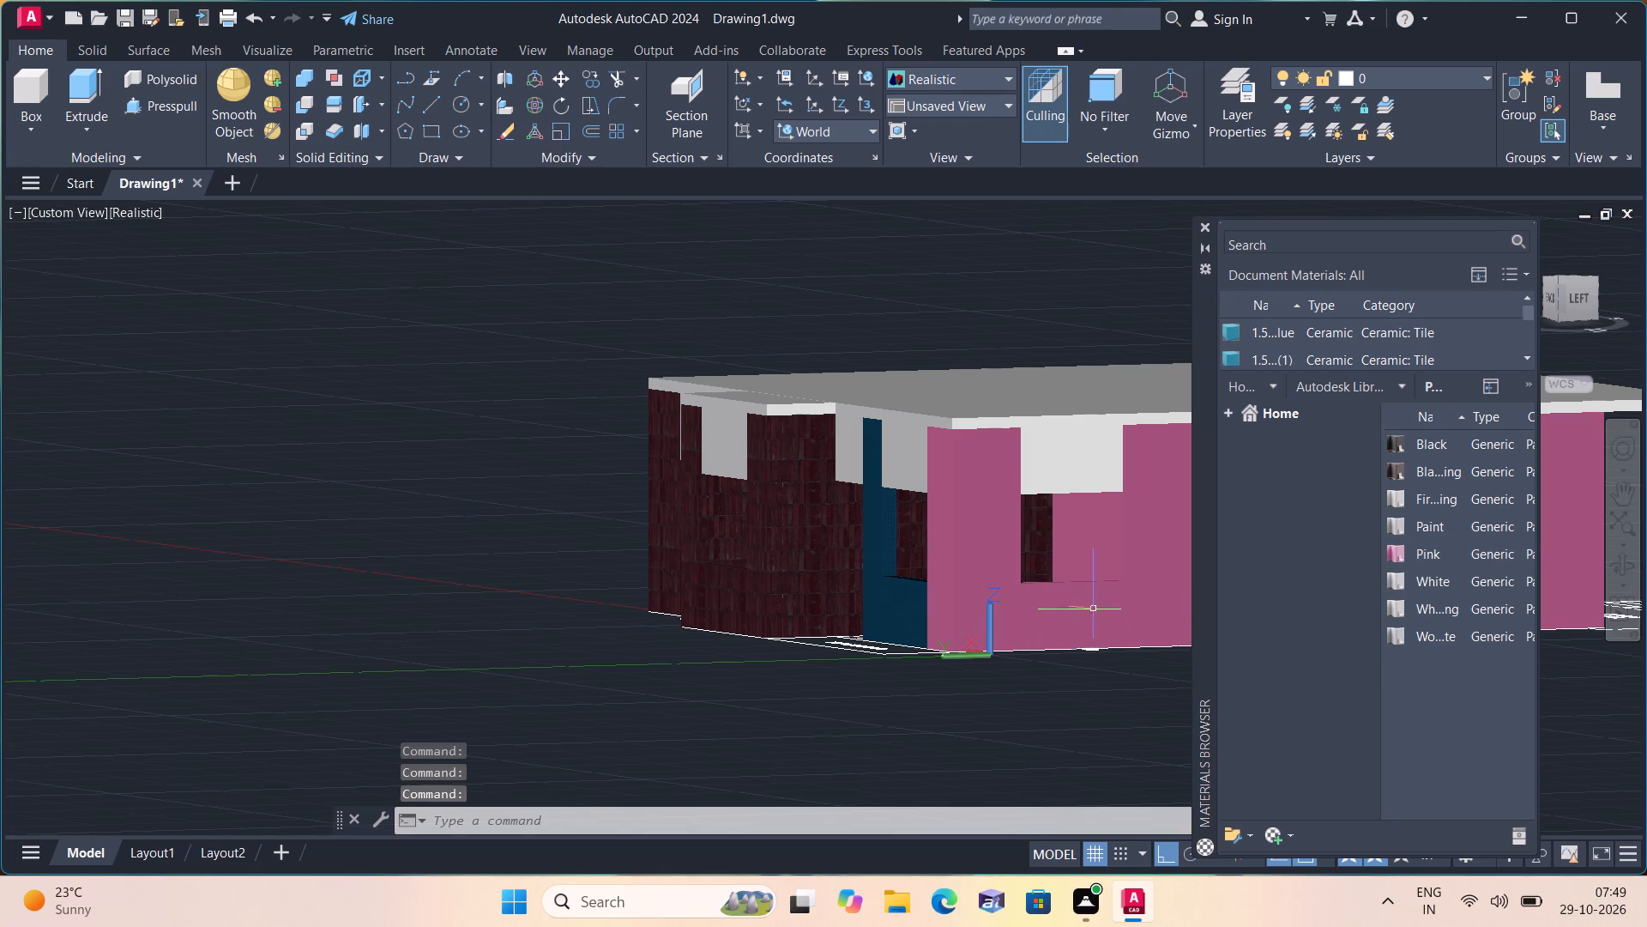
Apply the Pink paint to the remaining blue pieces beside the wash place: the segment below the rear window and the narrow pier.
{"action": "middle_click_drag", "start_coordinate": [870, 639], "coordinate": [973, 674], "text": "shift"}
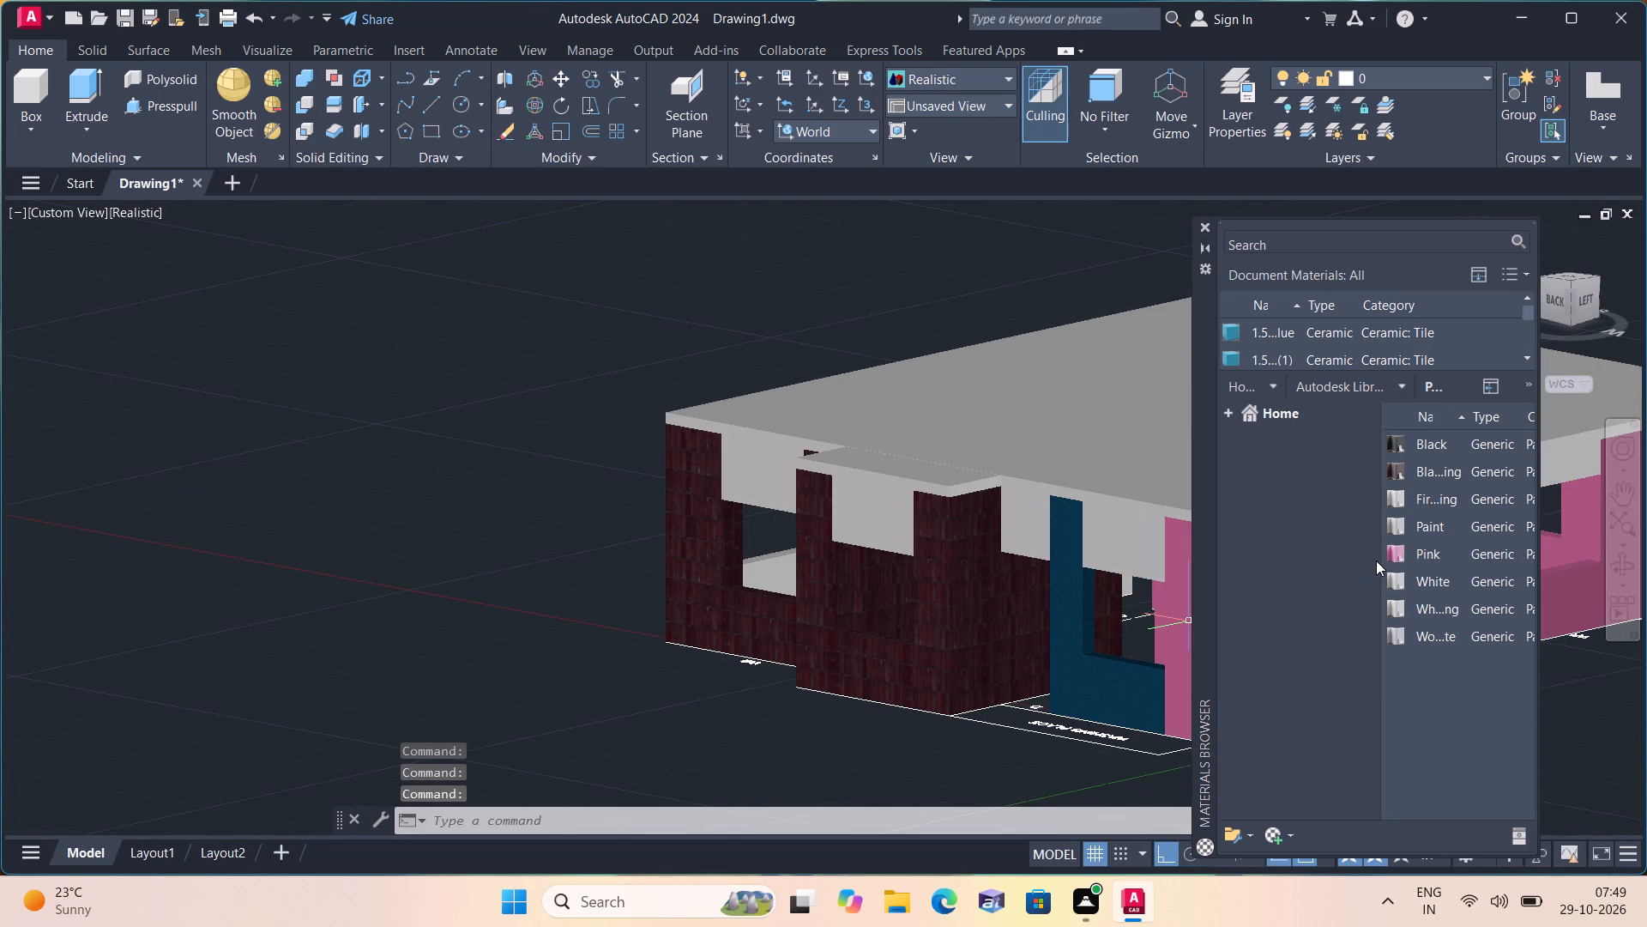
{"action": "left_click_drag", "start_coordinate": [1391, 552], "coordinate": [1091, 693]}
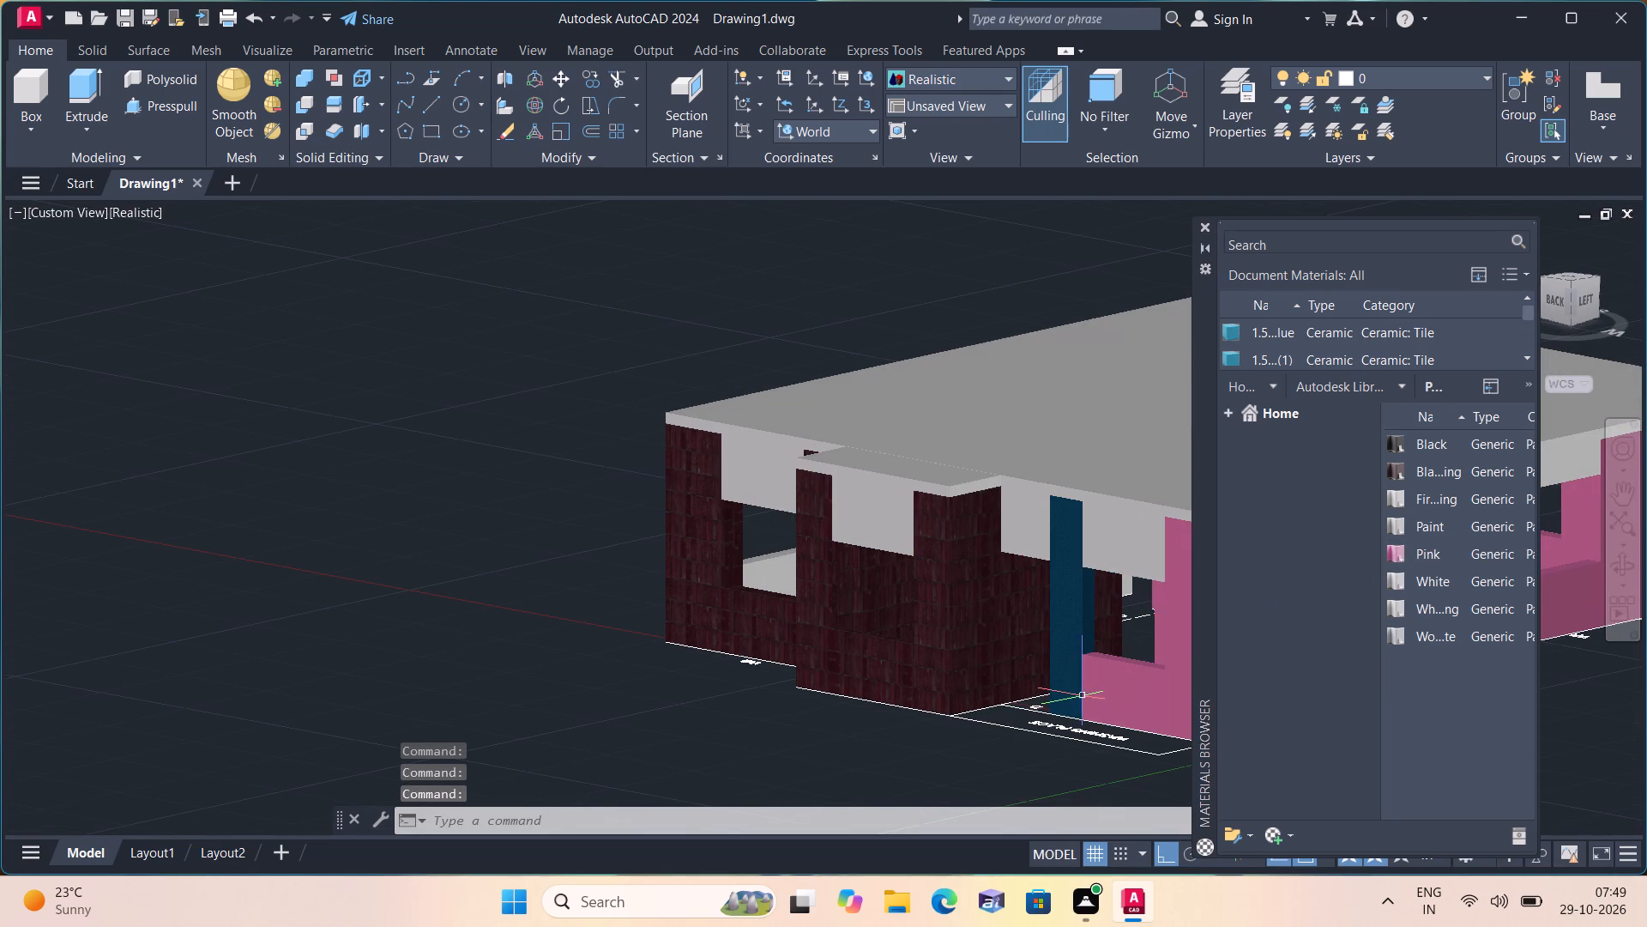
{"action": "left_click_drag", "start_coordinate": [1394, 552], "coordinate": [1056, 673]}
Apply the Pink paint to the rear wall's L-shaped masonry corner beside the wash place and the segment below the adjoining window.
{"action": "middle_click_drag", "start_coordinate": [925, 682], "coordinate": [988, 718], "text": "shift"}
{"action": "scroll", "coordinate": [925, 686], "scroll_direction": "down", "scroll_amount": 1, "text": "shift"}
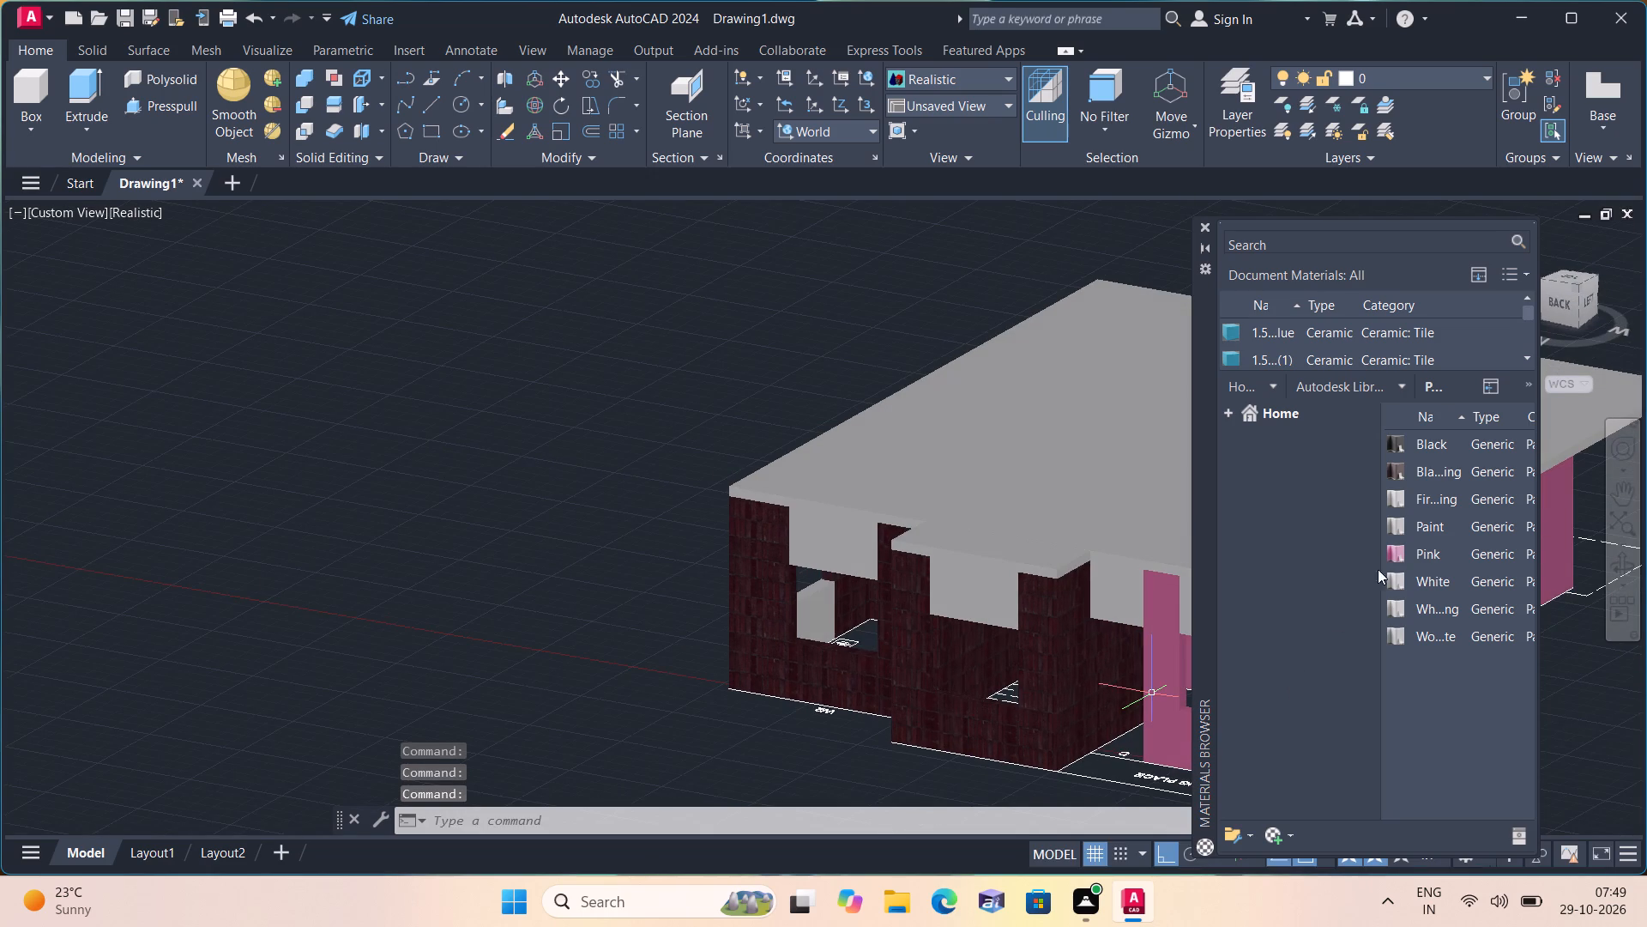
{"action": "left_click", "coordinate": [1391, 553]}
{"action": "left_click_drag", "start_coordinate": [1122, 671], "coordinate": [1054, 693]}
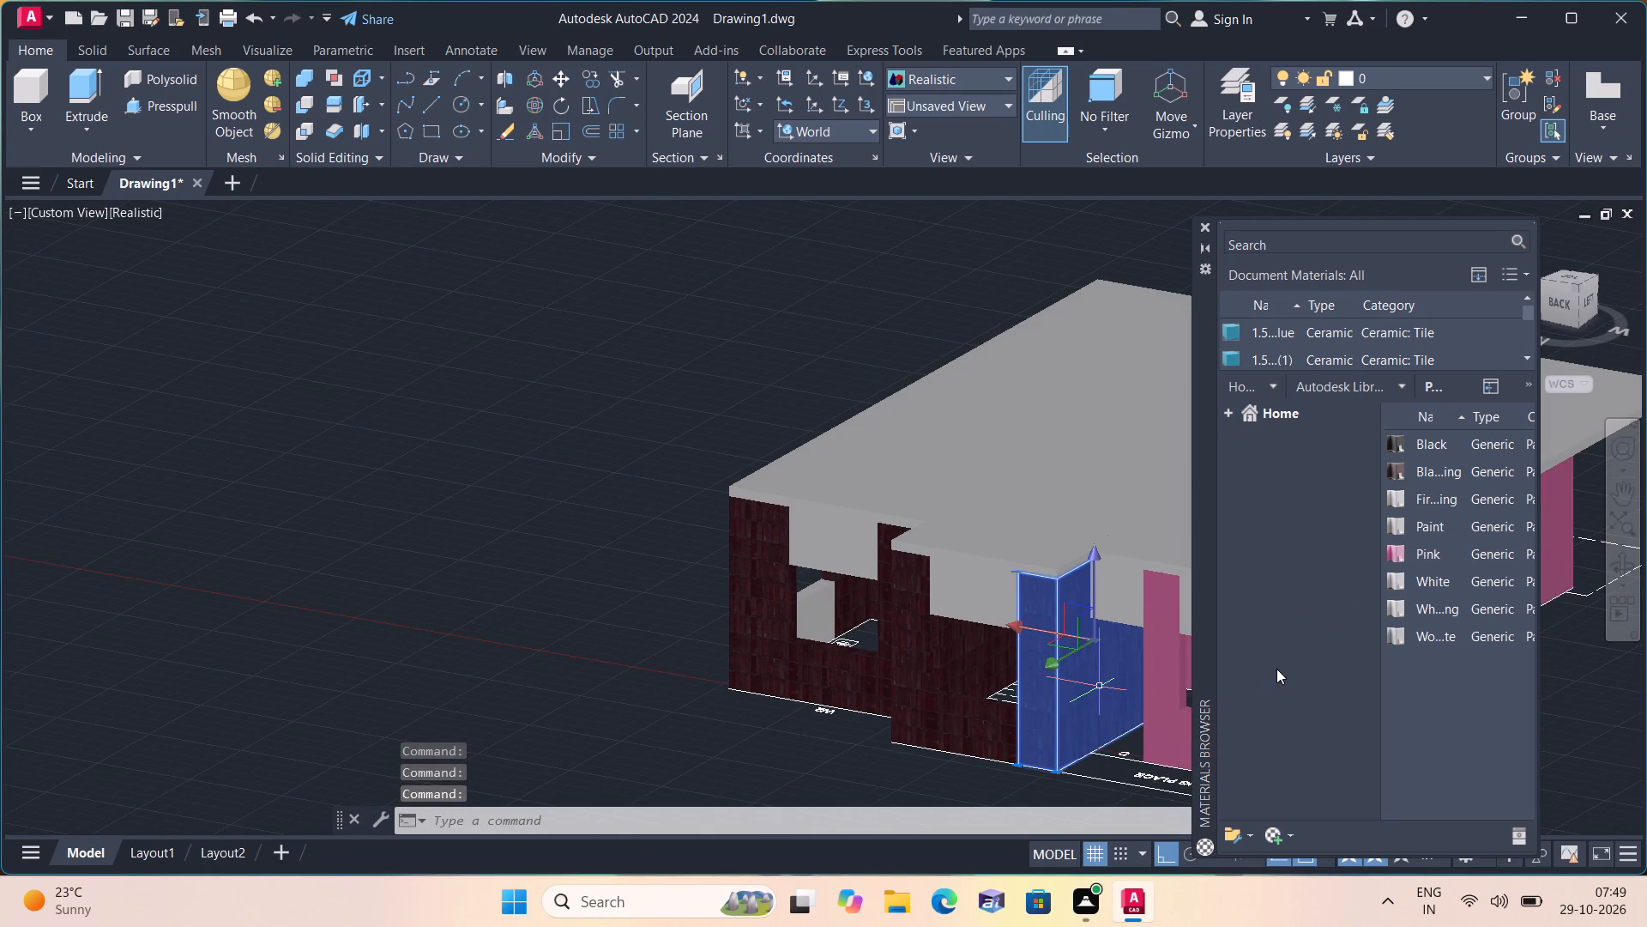
{"action": "key", "text": "Escape"}
{"action": "left_click_drag", "start_coordinate": [1398, 553], "coordinate": [1075, 669]}
{"action": "left_click_drag", "start_coordinate": [1415, 553], "coordinate": [939, 706]}
Apply the Pink paint to the rear east corner pier, the segment below its rear window, and the stepped pier between the rear windows.
{"action": "middle_click_drag", "start_coordinate": [900, 704], "coordinate": [1012, 701], "text": "shift"}
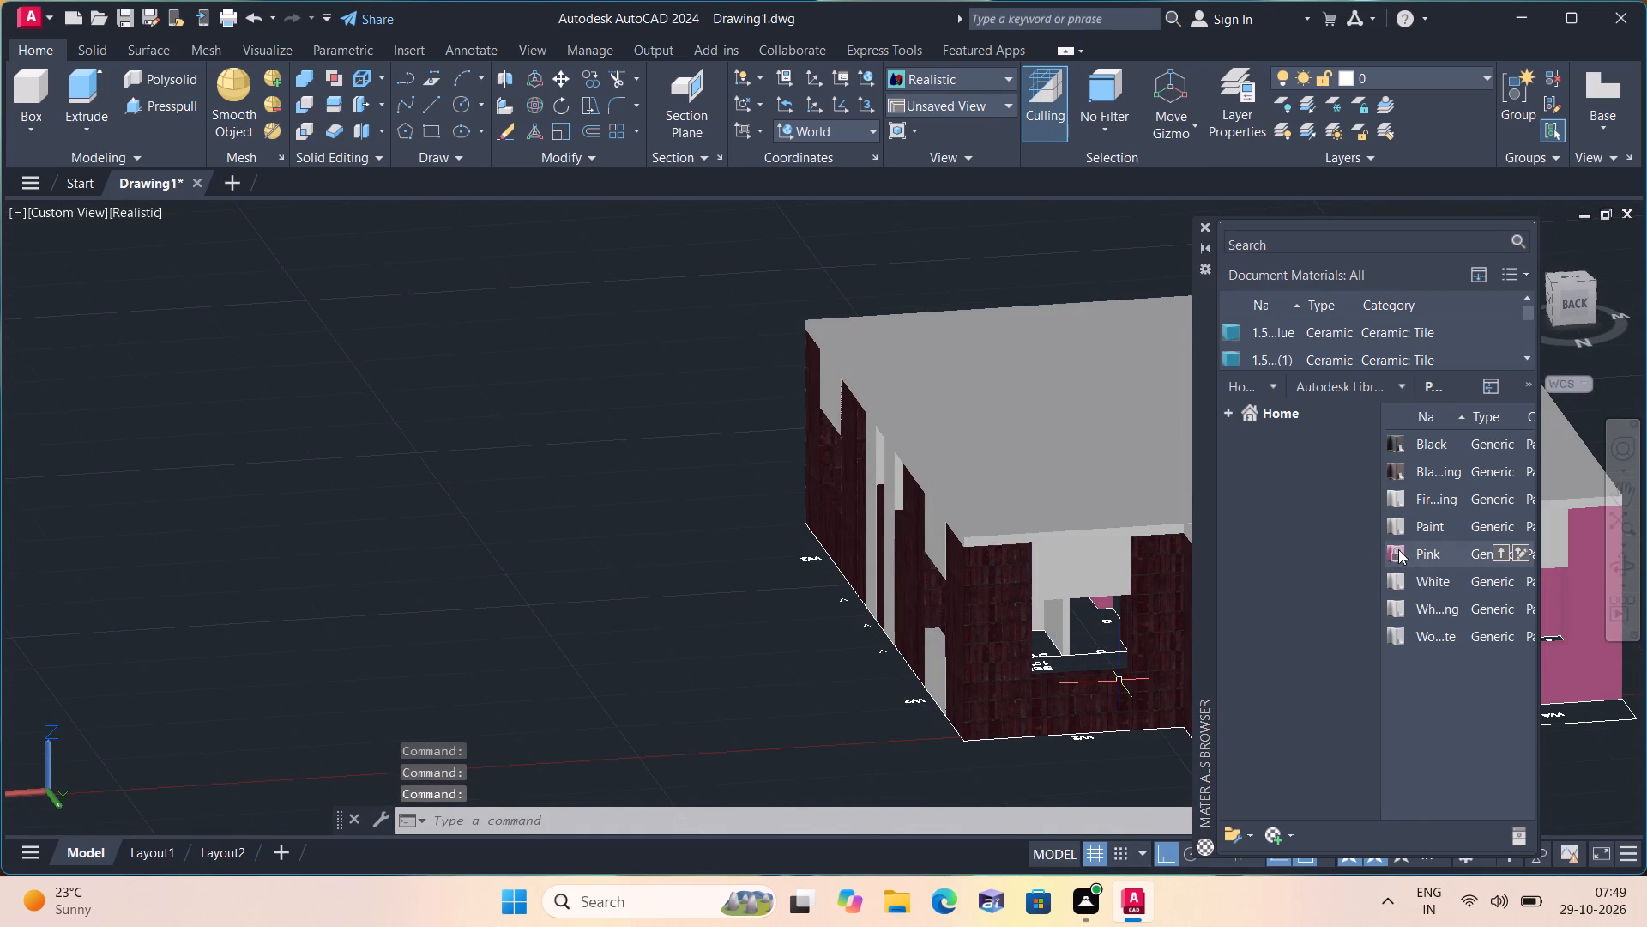
{"action": "left_click_drag", "start_coordinate": [1398, 548], "coordinate": [1023, 688]}
{"action": "middle_click_drag", "start_coordinate": [1043, 685], "coordinate": [848, 668]}
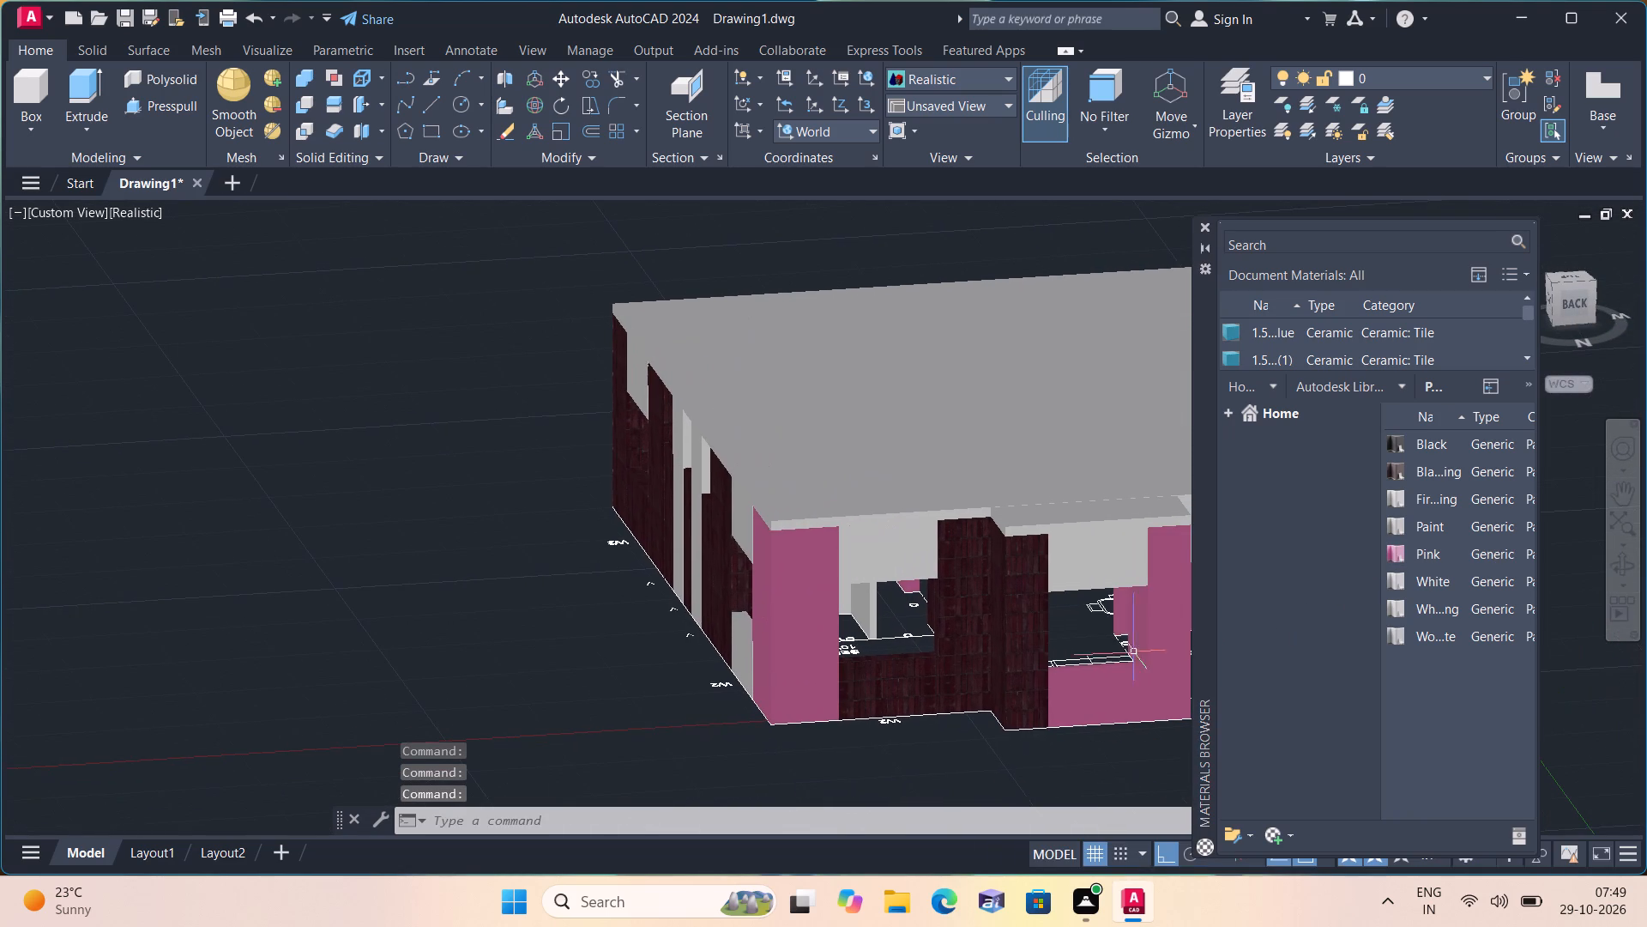
{"action": "left_click_drag", "start_coordinate": [1398, 542], "coordinate": [923, 666]}
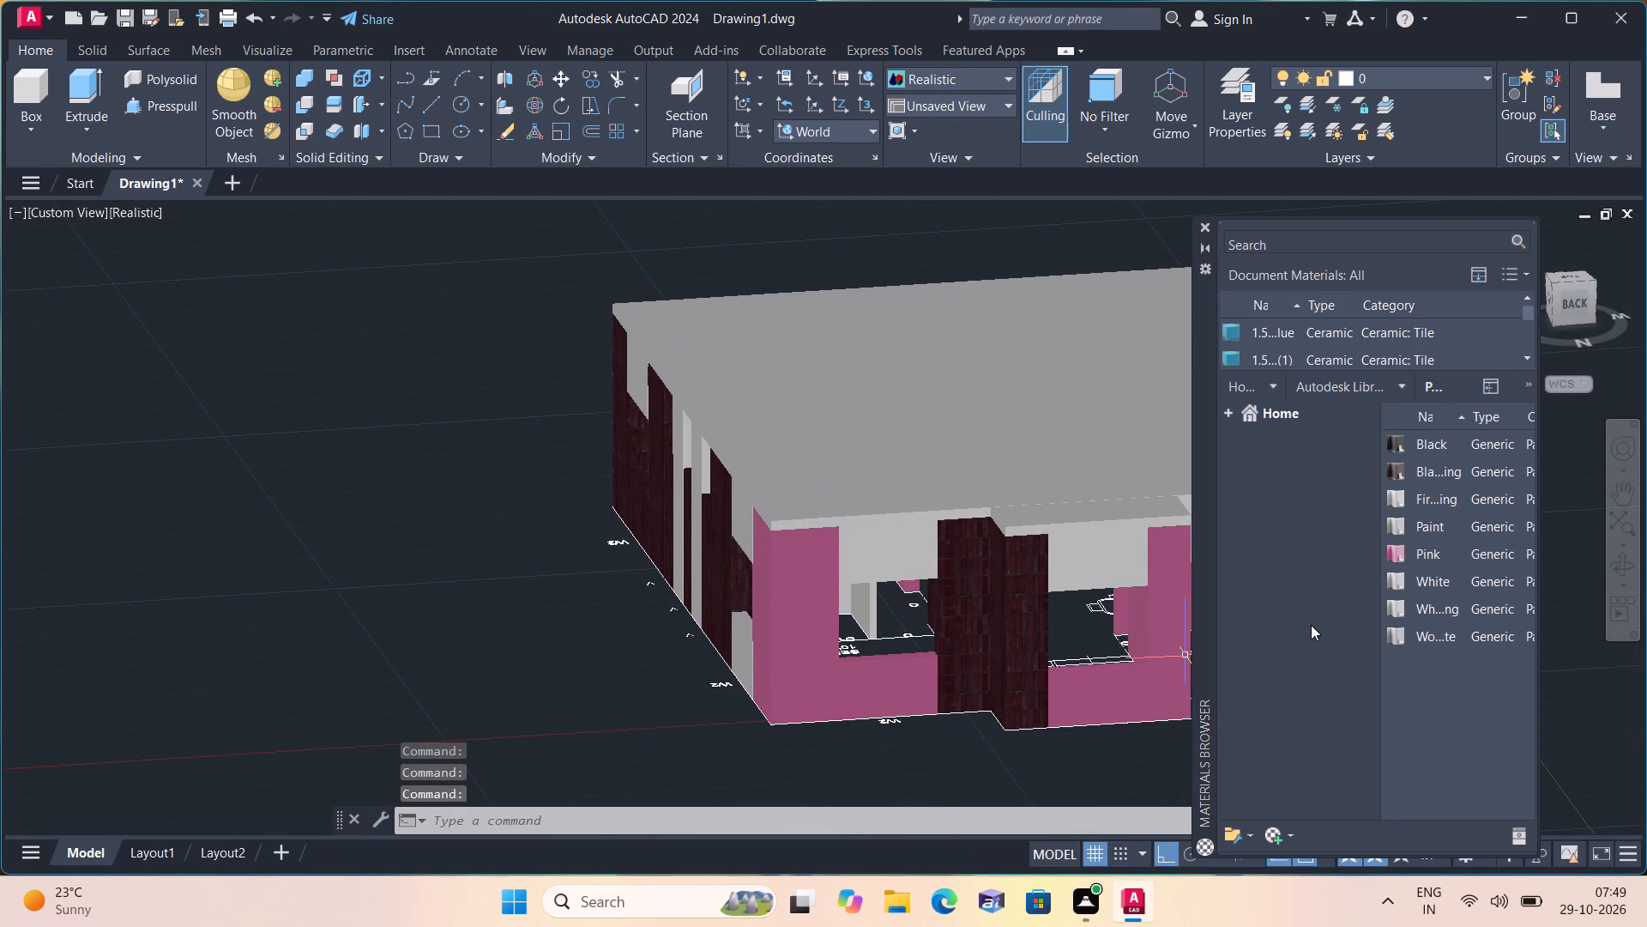
{"action": "left_click_drag", "start_coordinate": [1396, 553], "coordinate": [998, 645]}
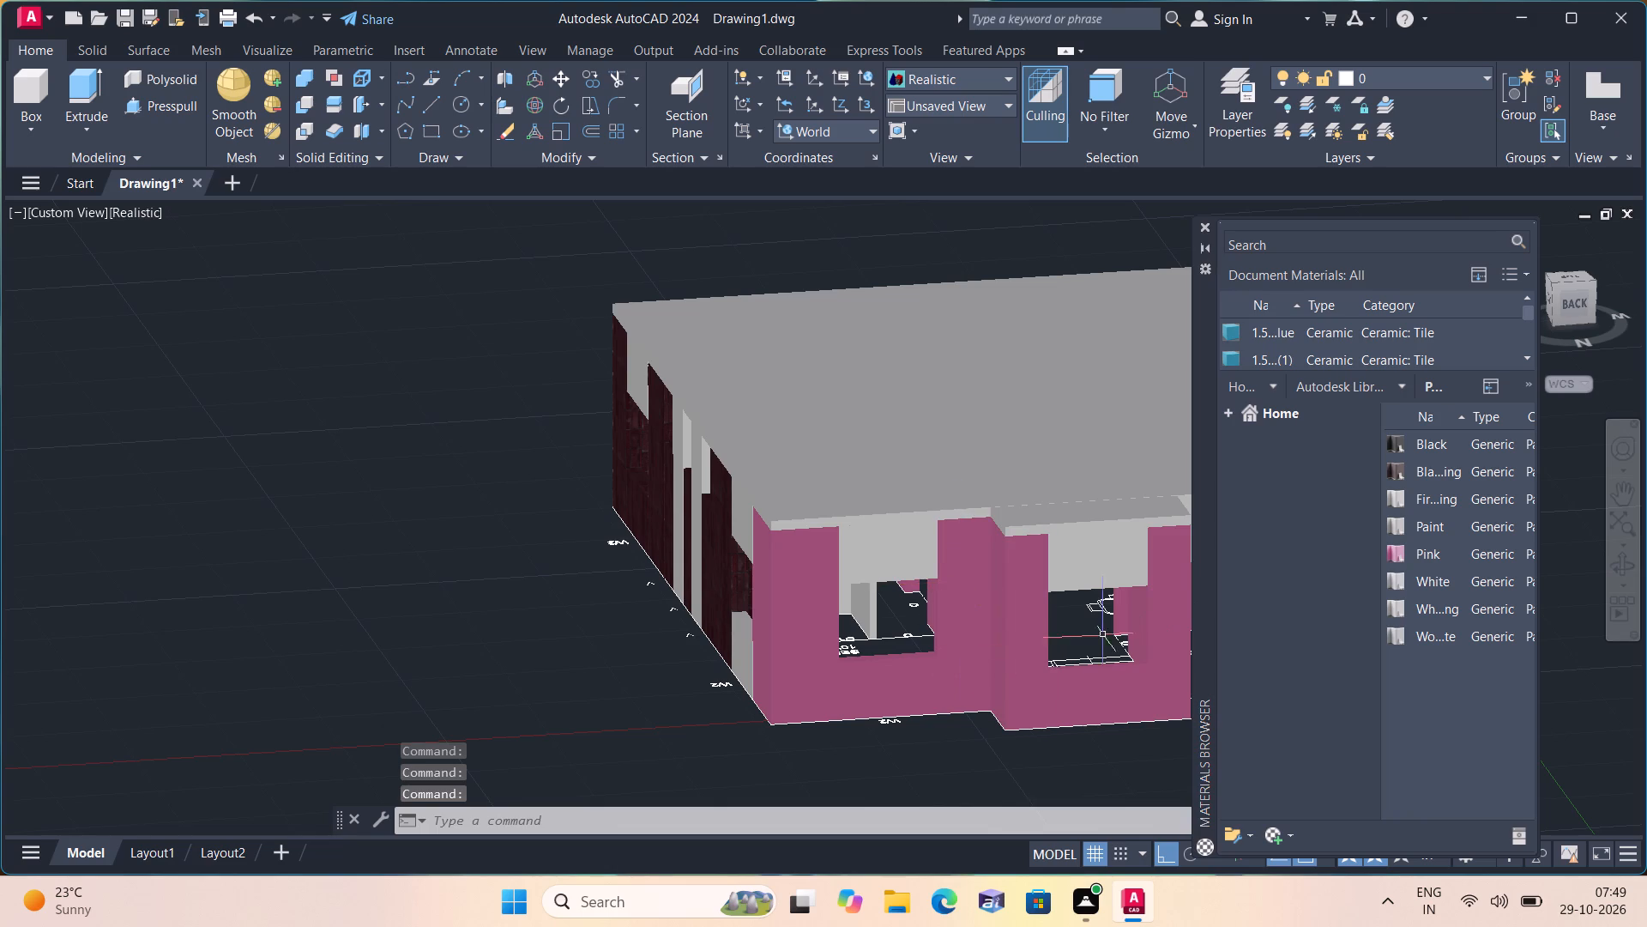
Apply the Pink paint to the east wall's rear part: the segment below its window, the adjoining masonry pier, and the low piece beside it.
{"action": "scroll", "coordinate": [932, 656], "scroll_direction": "down", "scroll_amount": 1, "text": "shift"}
{"action": "middle_click_drag", "start_coordinate": [931, 656], "coordinate": [1102, 633], "text": "shift"}
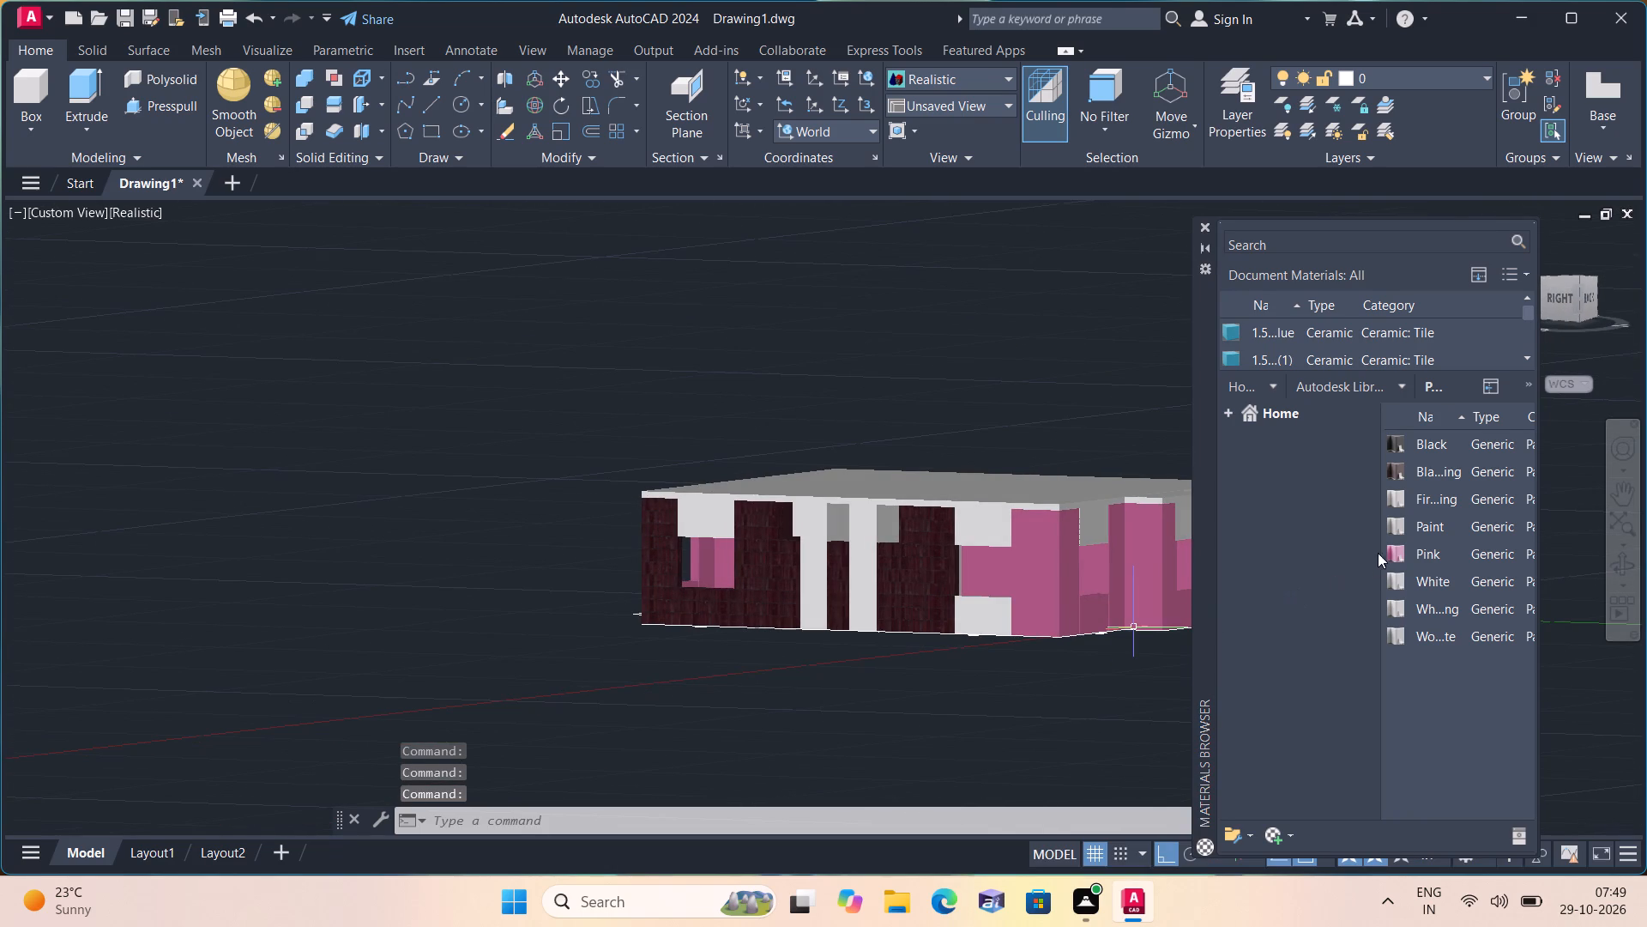
{"action": "left_click_drag", "start_coordinate": [1400, 545], "coordinate": [970, 616]}
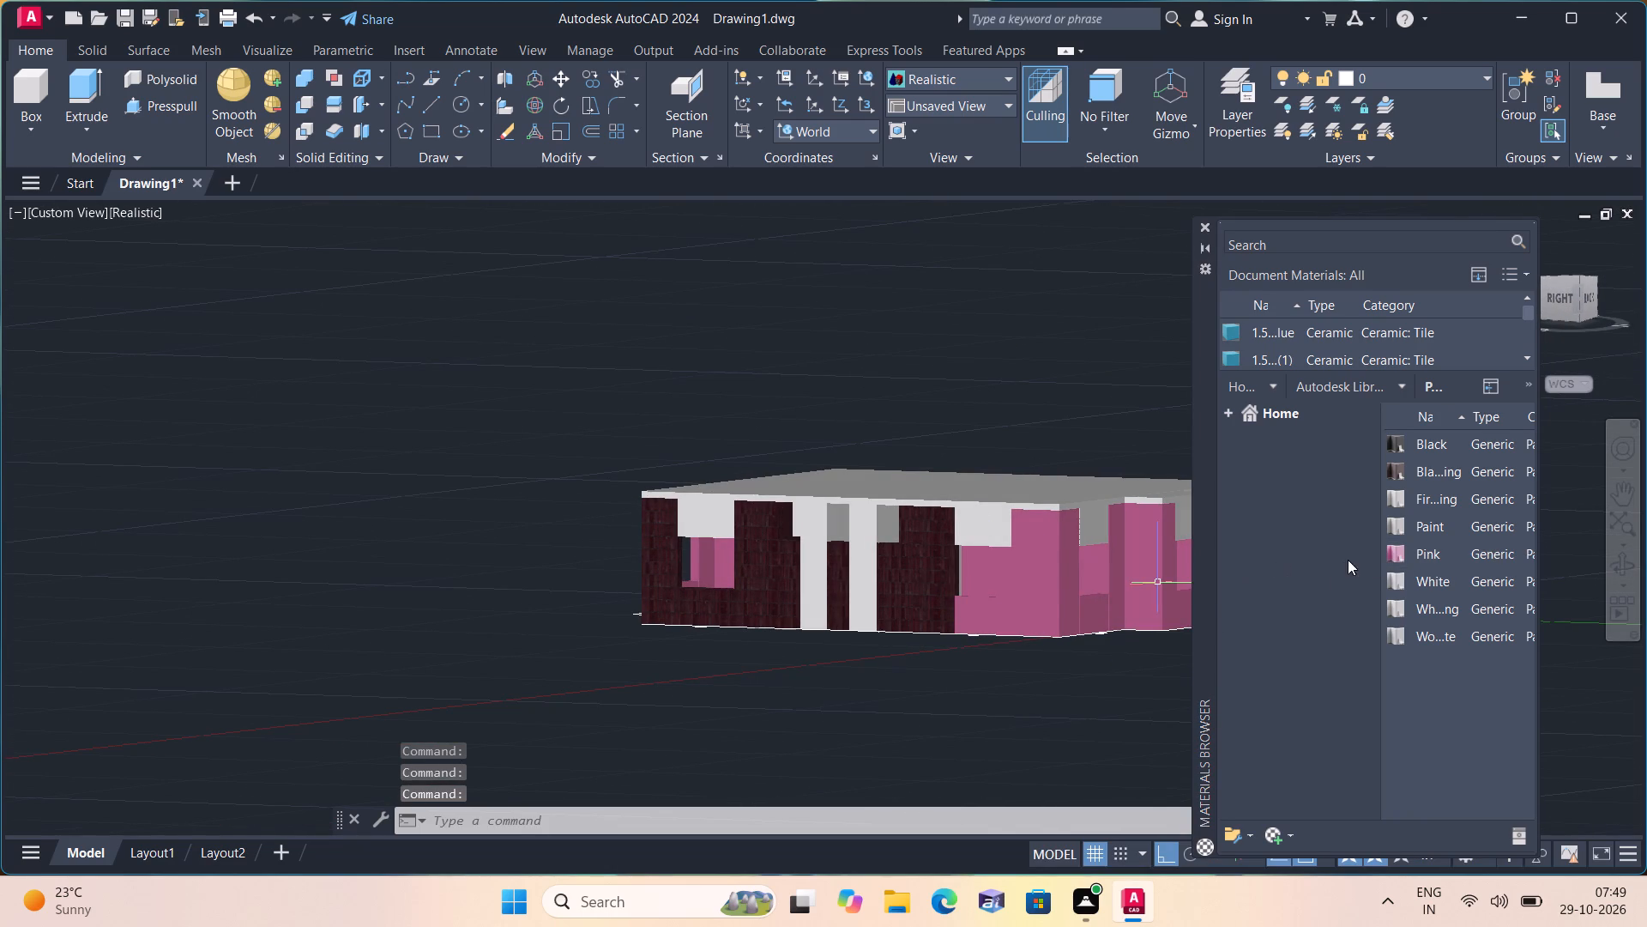
{"action": "left_click_drag", "start_coordinate": [1390, 545], "coordinate": [882, 608]}
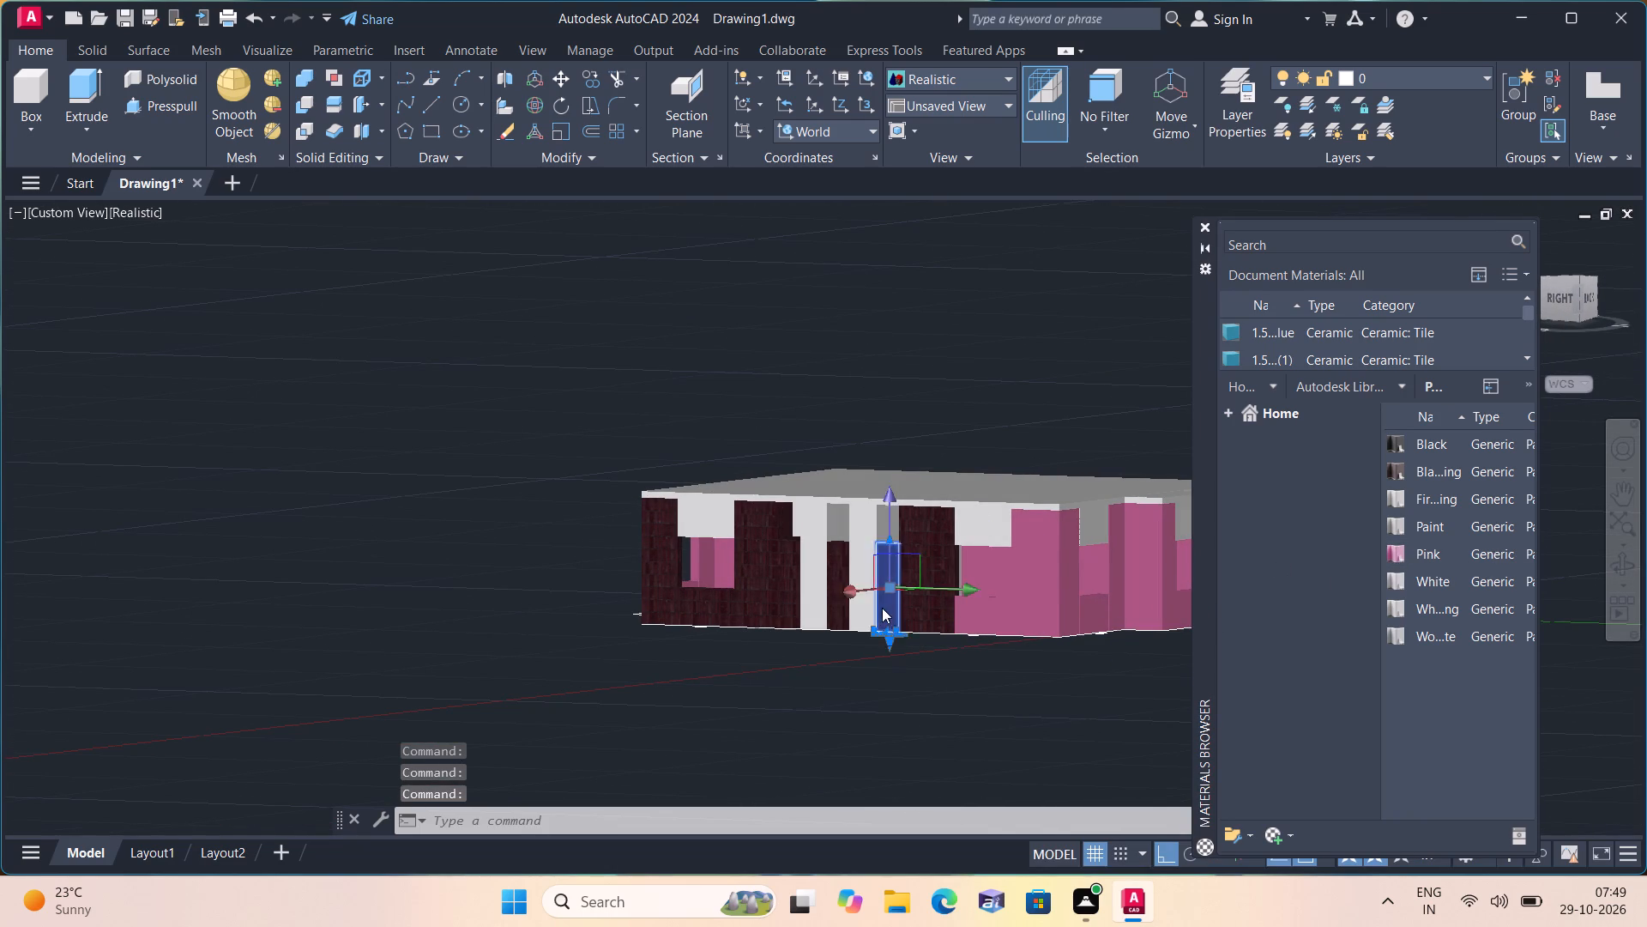
{"action": "left_click_drag", "start_coordinate": [1396, 548], "coordinate": [1076, 587]}
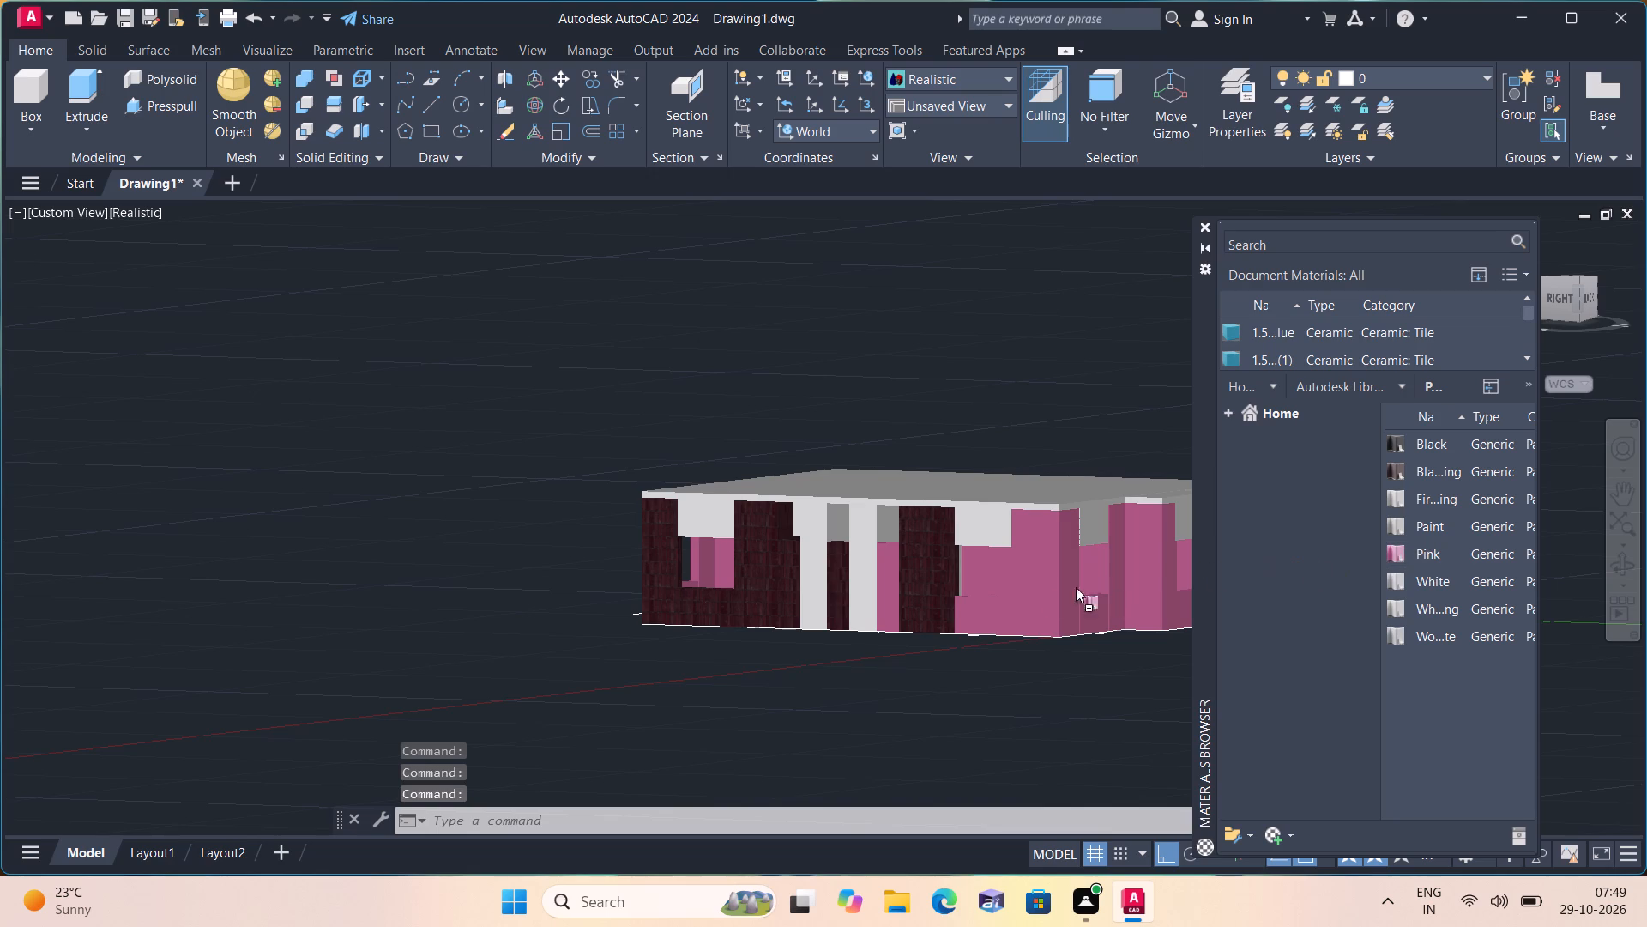
{"action": "left_click_drag", "start_coordinate": [1076, 587], "coordinate": [932, 591]}
Apply the Pink paint to the middle of the east wall: the narrow masonry strip and the white strips on both sides of it.
{"action": "middle_click_drag", "start_coordinate": [838, 619], "coordinate": [881, 633], "text": "shift"}
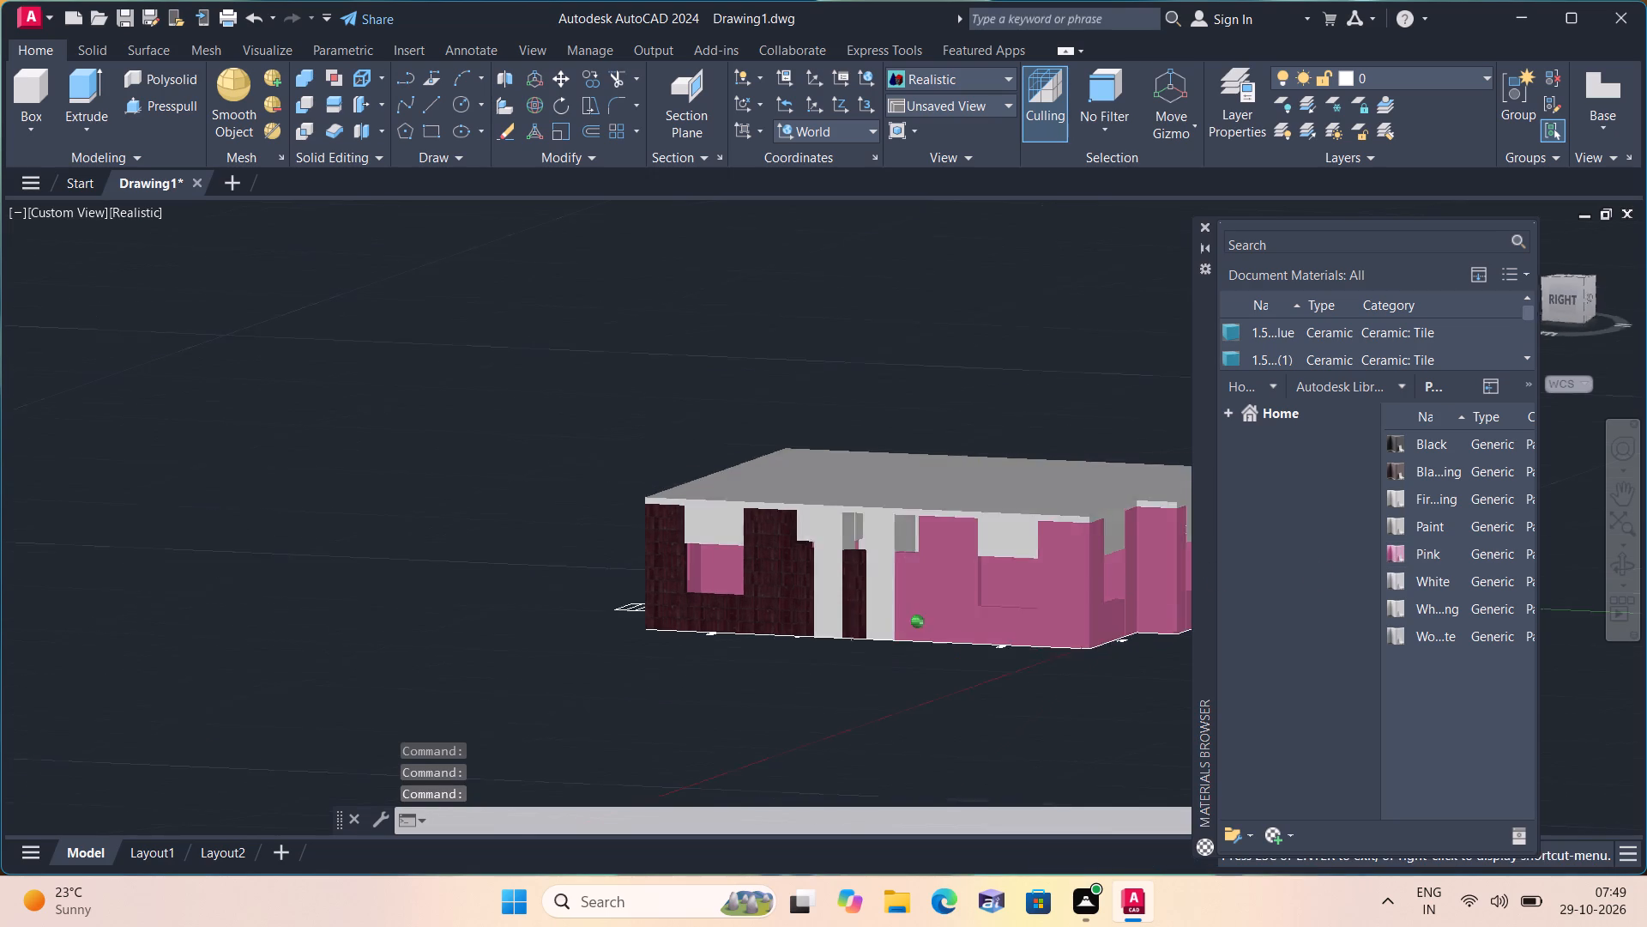
{"action": "middle_click_drag", "start_coordinate": [881, 633], "coordinate": [1001, 635], "text": "shift"}
{"action": "left_click_drag", "start_coordinate": [1396, 549], "coordinate": [1112, 567]}
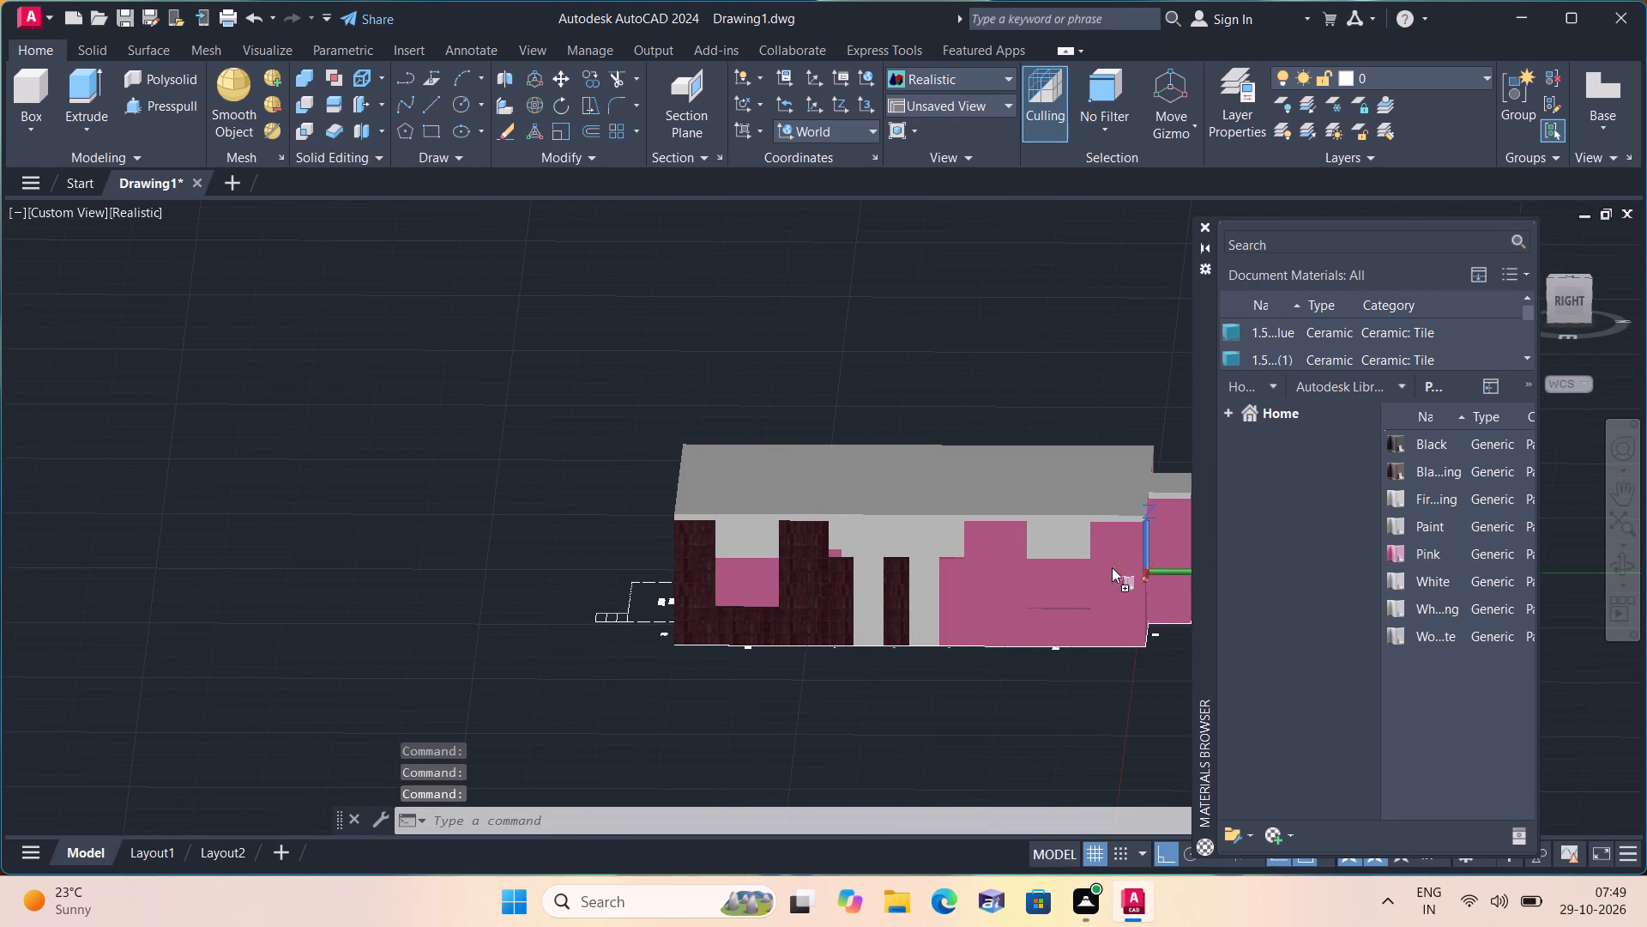
{"action": "left_click_drag", "start_coordinate": [1112, 567], "coordinate": [899, 604]}
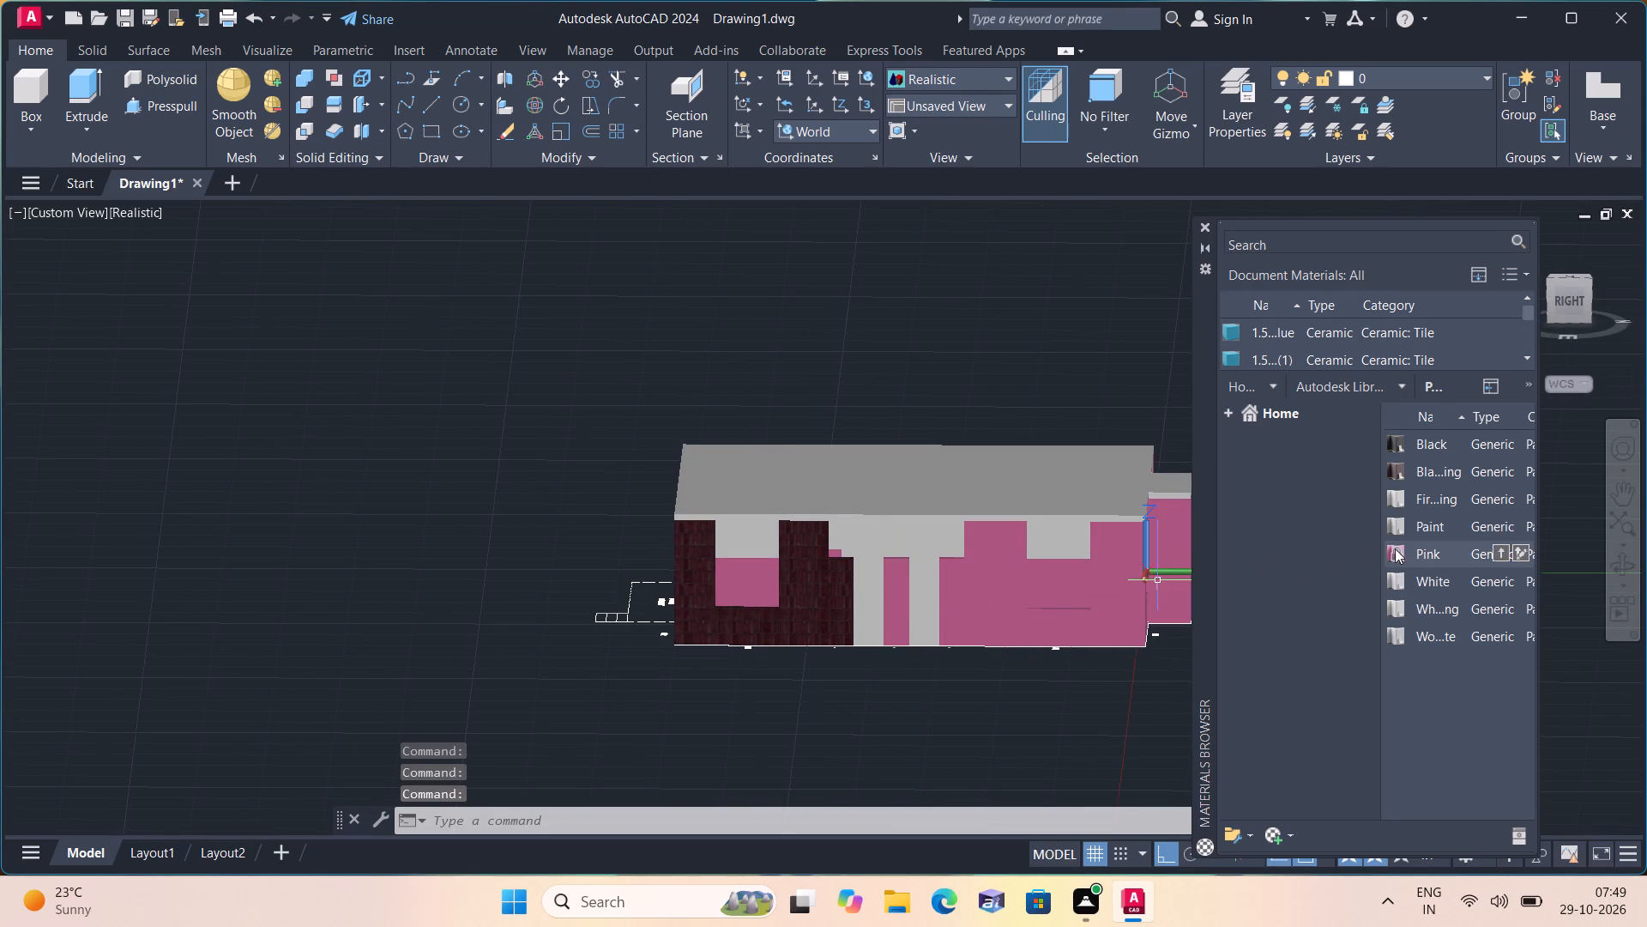
{"action": "left_click_drag", "start_coordinate": [1395, 548], "coordinate": [918, 622]}
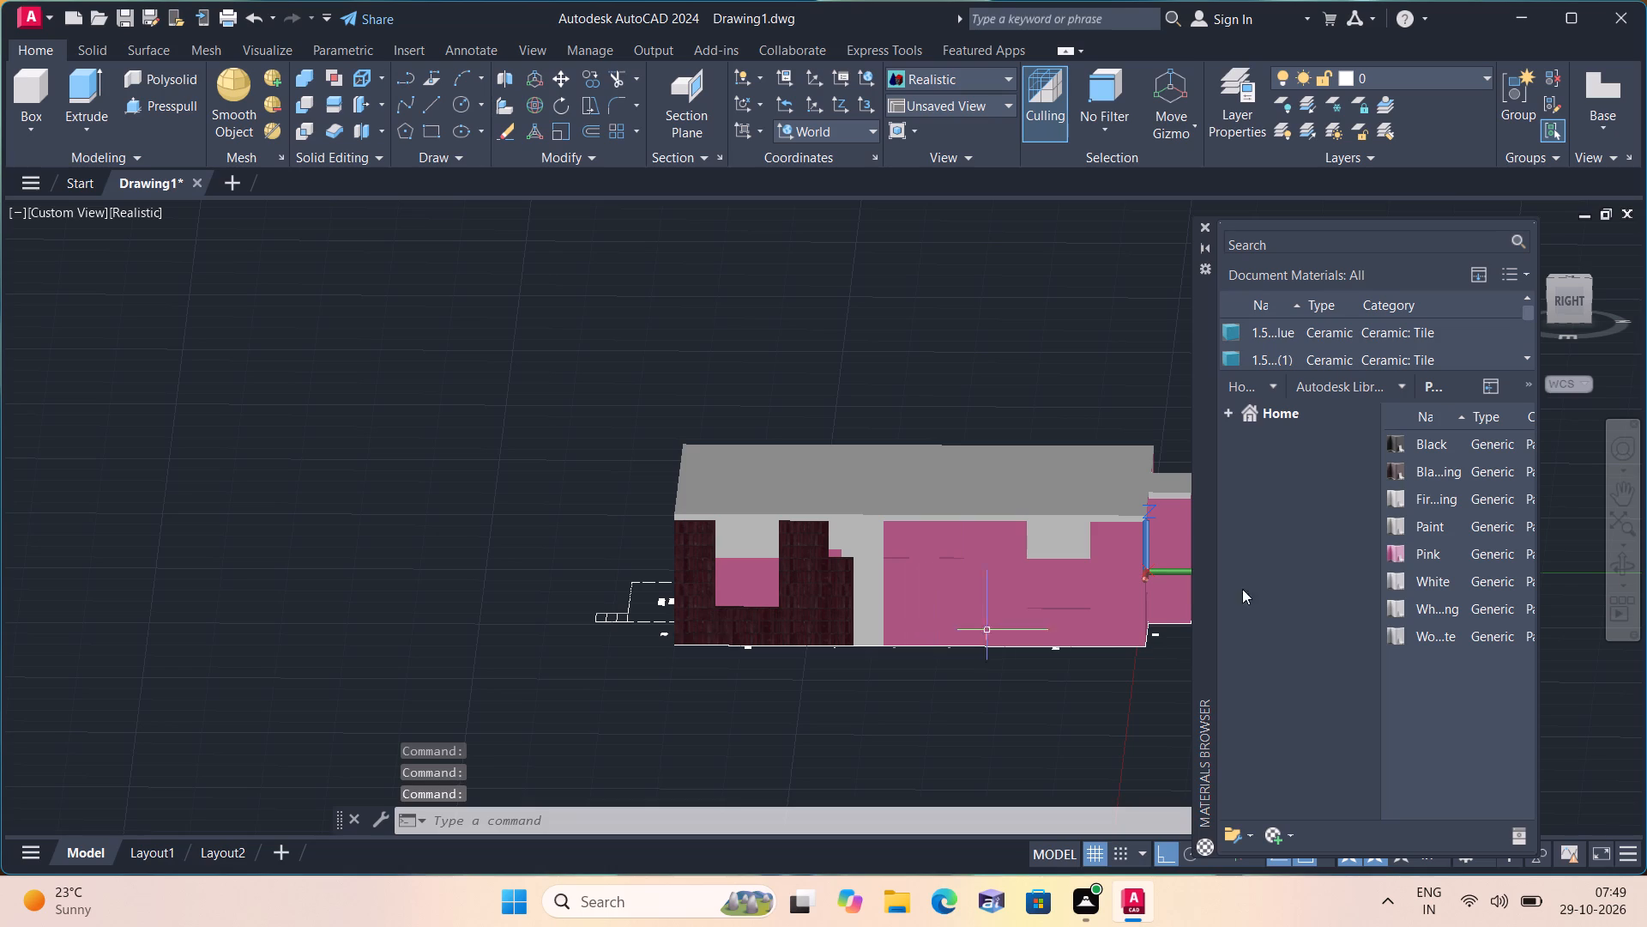
{"action": "left_click_drag", "start_coordinate": [1408, 553], "coordinate": [851, 615]}
Apply the Pink paint to the masonry pier beside the east wall's front window and the low masonry piece next to it.
{"action": "scroll", "coordinate": [871, 601], "scroll_direction": "up", "scroll_amount": 1}
{"action": "middle_click_drag", "start_coordinate": [848, 632], "coordinate": [891, 564], "text": "shift"}
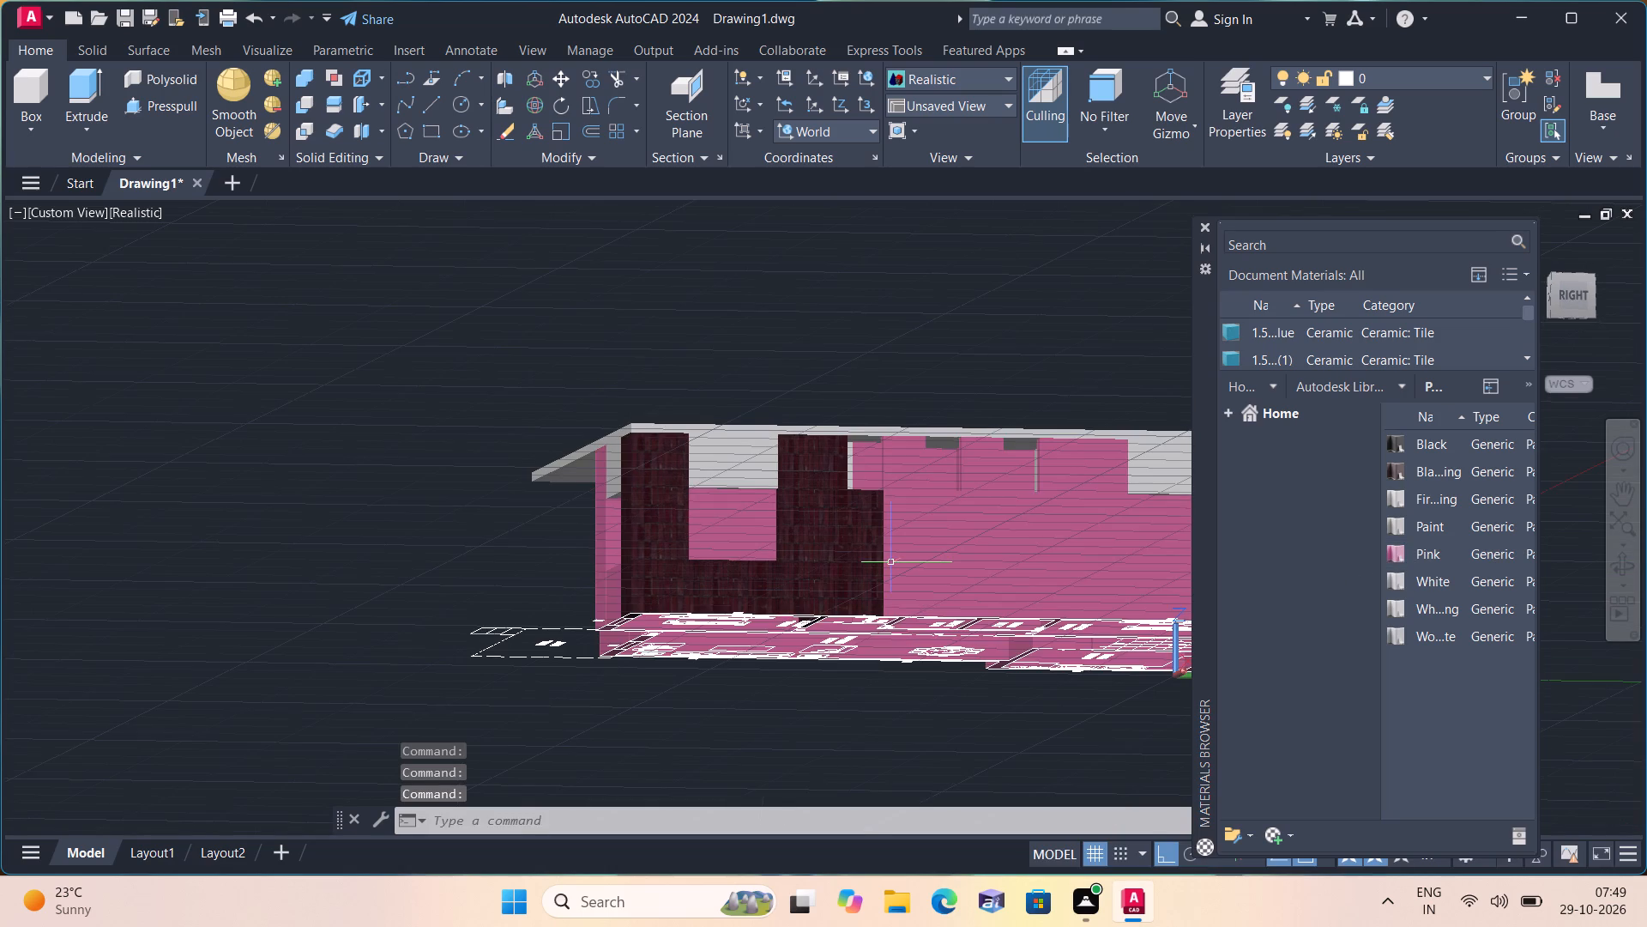
{"action": "left_click_drag", "start_coordinate": [1388, 552], "coordinate": [783, 597]}
{"action": "left_click_drag", "start_coordinate": [783, 597], "coordinate": [809, 580]}
{"action": "left_click_drag", "start_coordinate": [1410, 552], "coordinate": [1306, 559]}
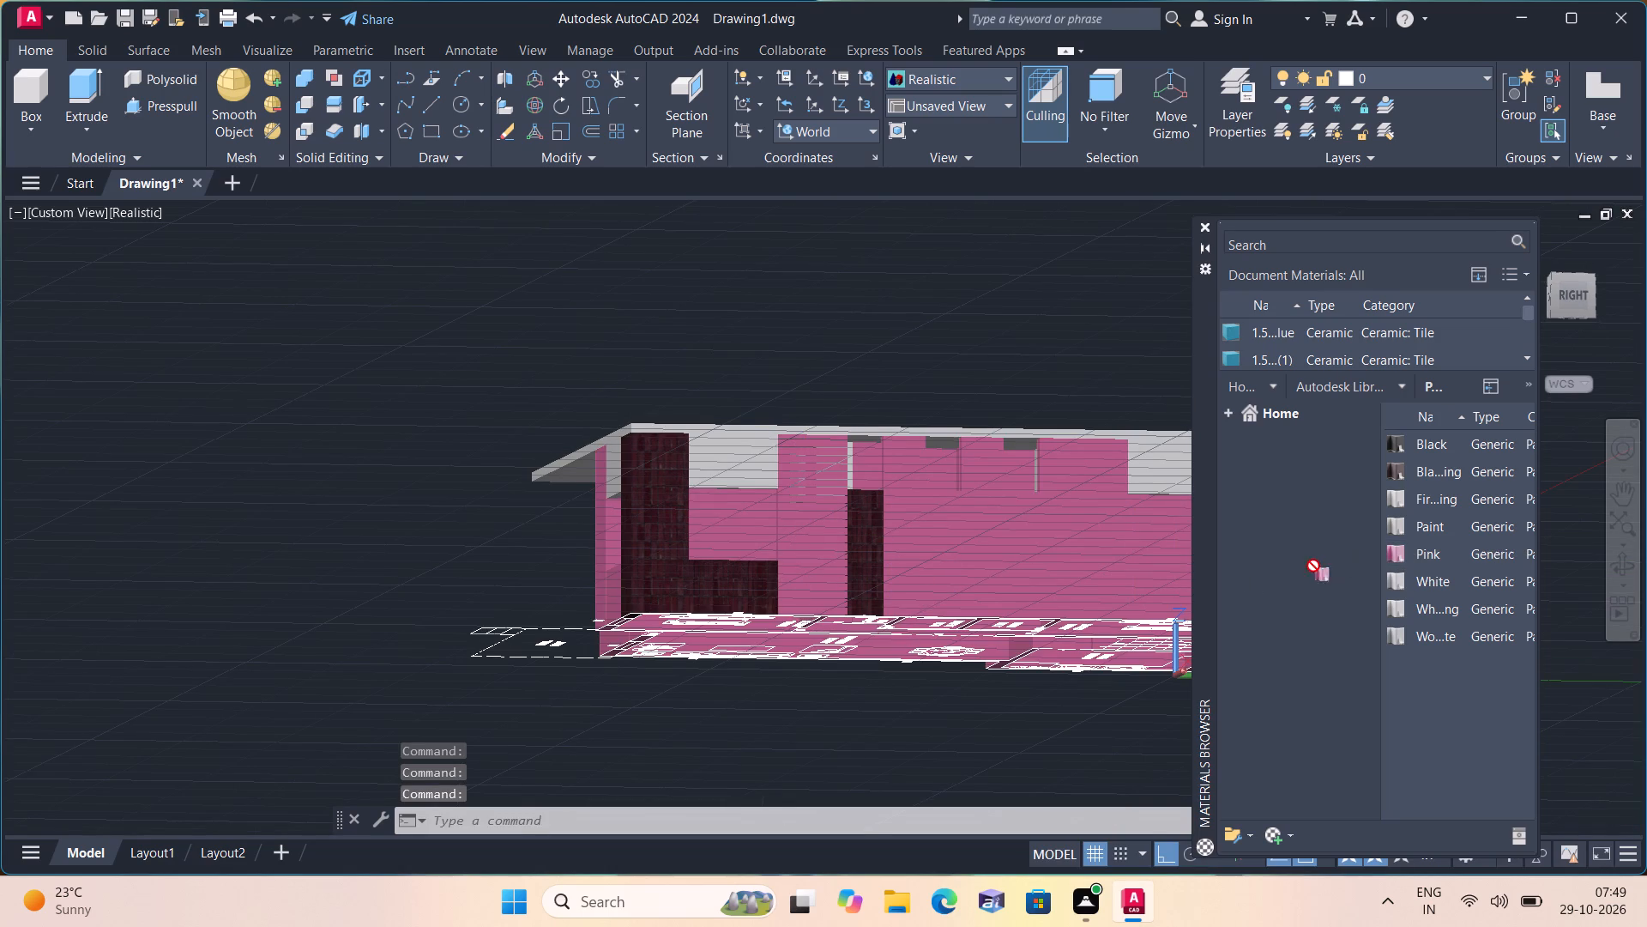
{"action": "left_click_drag", "start_coordinate": [1306, 559], "coordinate": [869, 565]}
Apply the Pink paint to the front east corner pier and the masonry segment below the east wall's front window.
{"action": "middle_click_drag", "start_coordinate": [686, 632], "coordinate": [811, 690], "text": "shift"}
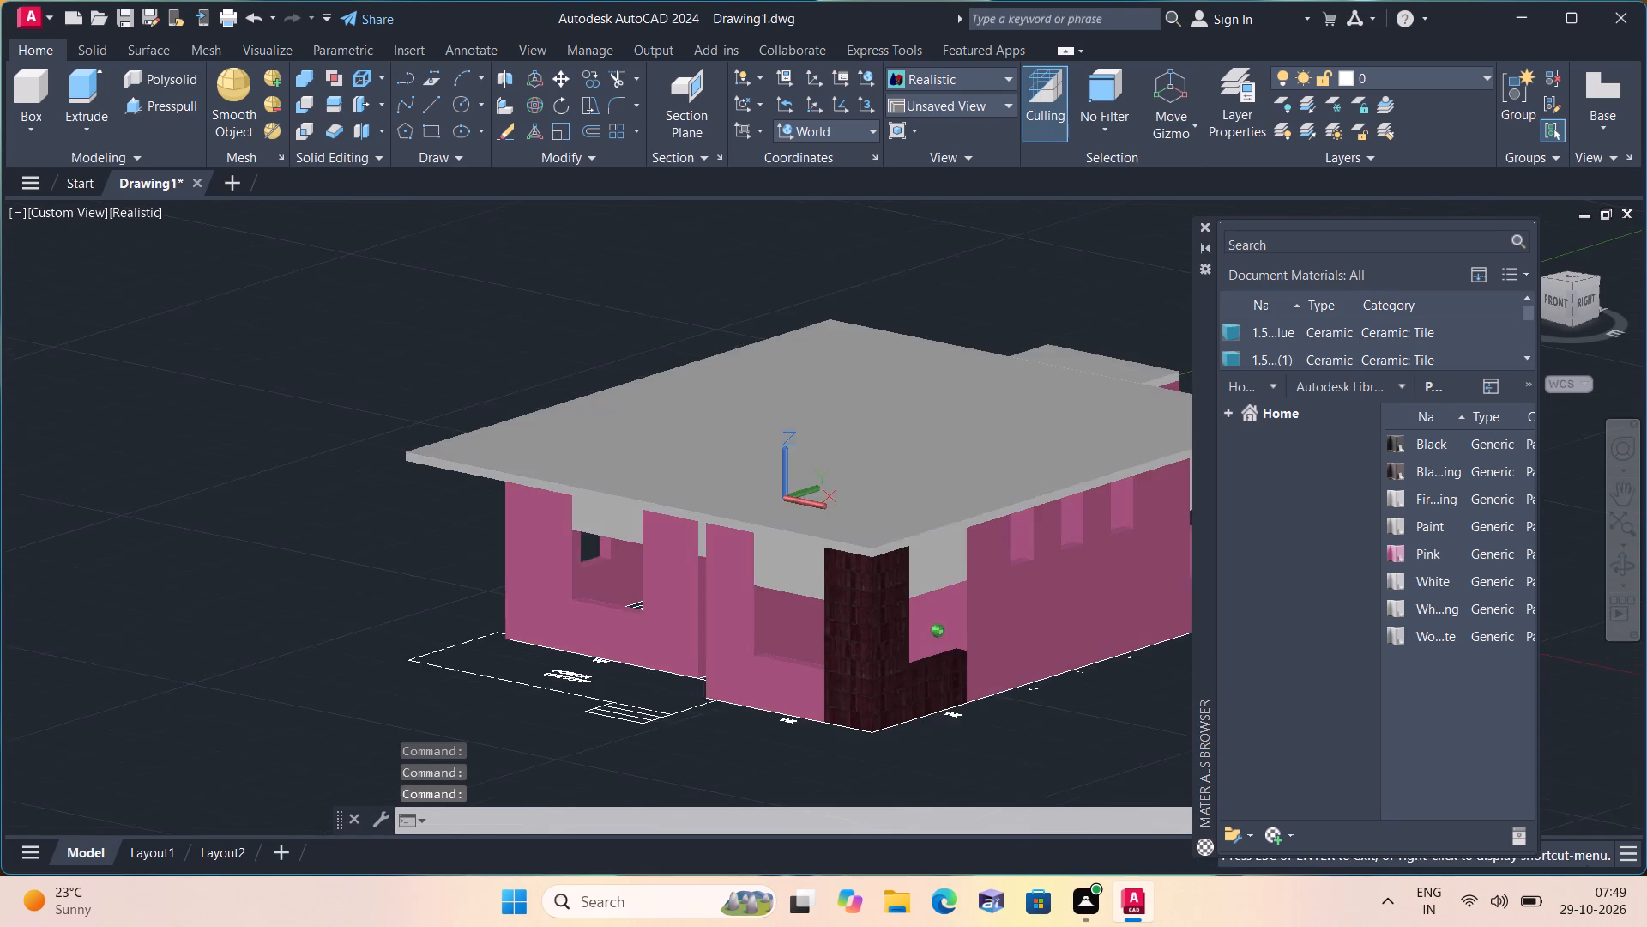
{"action": "middle_click_drag", "start_coordinate": [811, 690], "coordinate": [830, 690], "text": "shift"}
{"action": "left_click_drag", "start_coordinate": [1400, 555], "coordinate": [1186, 596]}
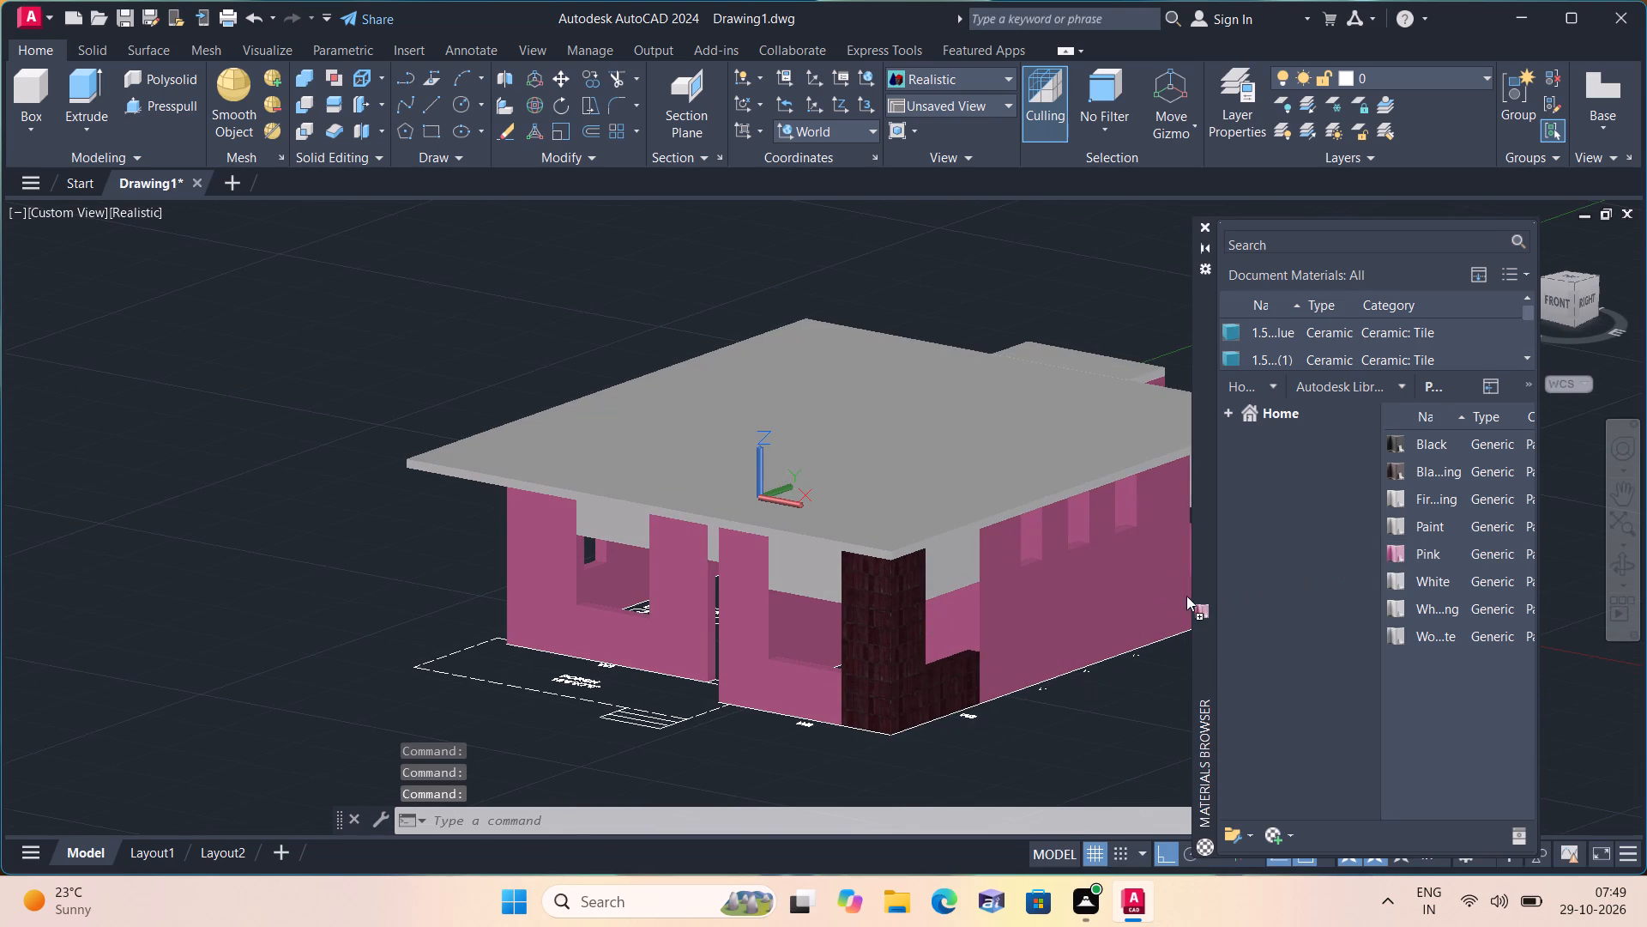
{"action": "left_click_drag", "start_coordinate": [1186, 596], "coordinate": [924, 659]}
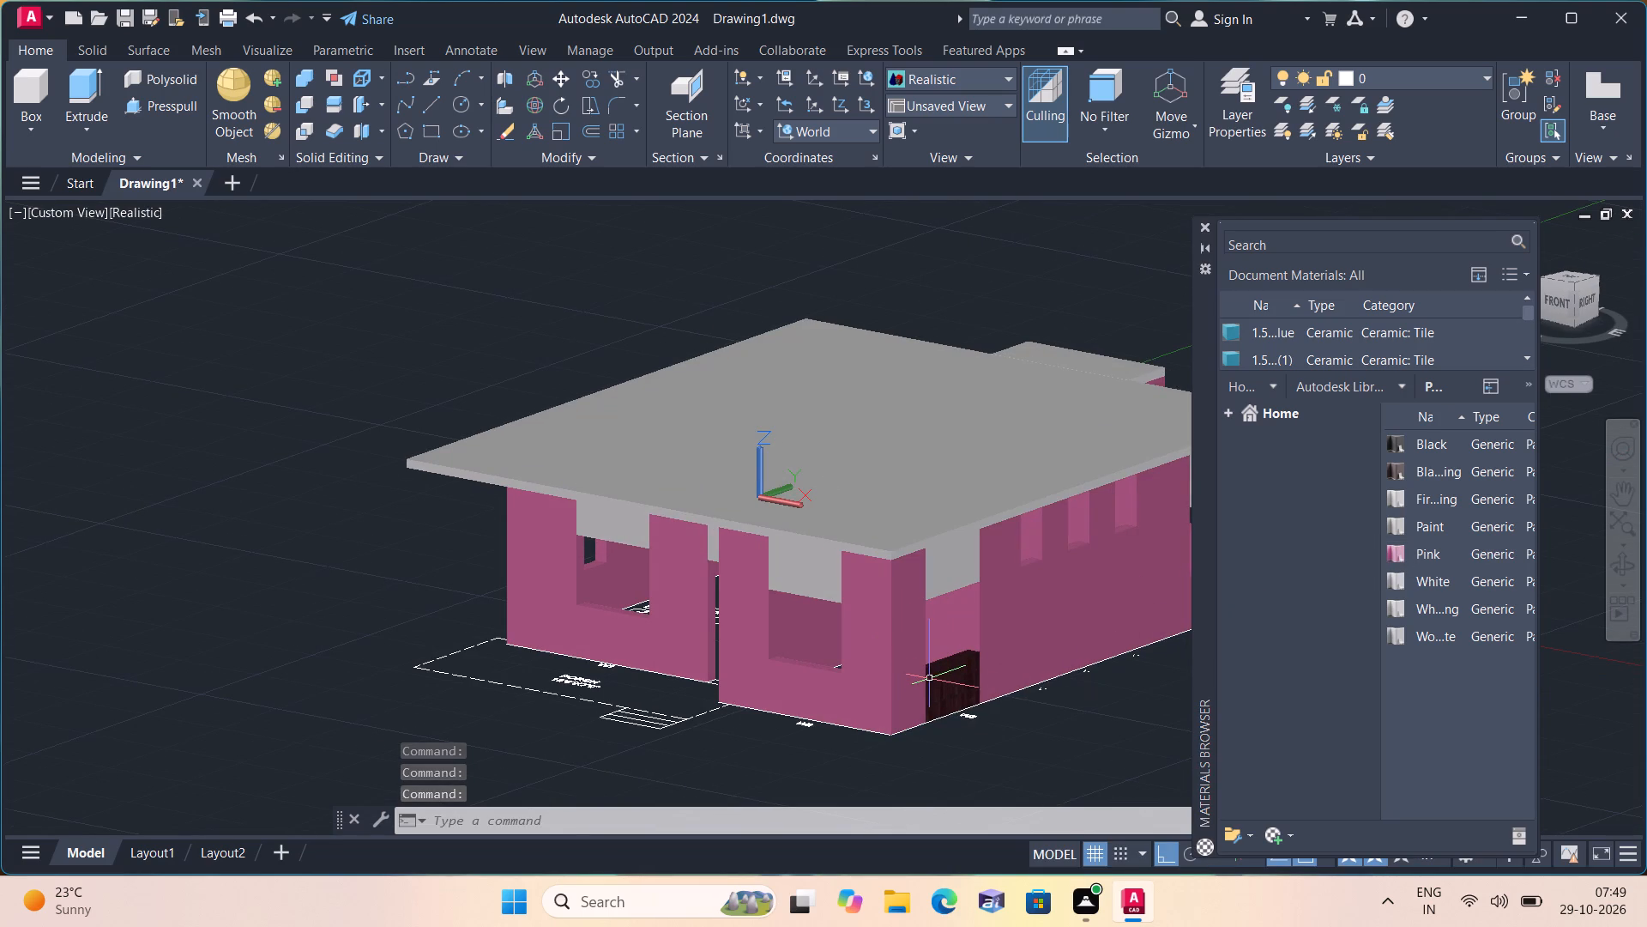
{"action": "middle_click_drag", "start_coordinate": [930, 686], "coordinate": [860, 670], "text": "shift"}
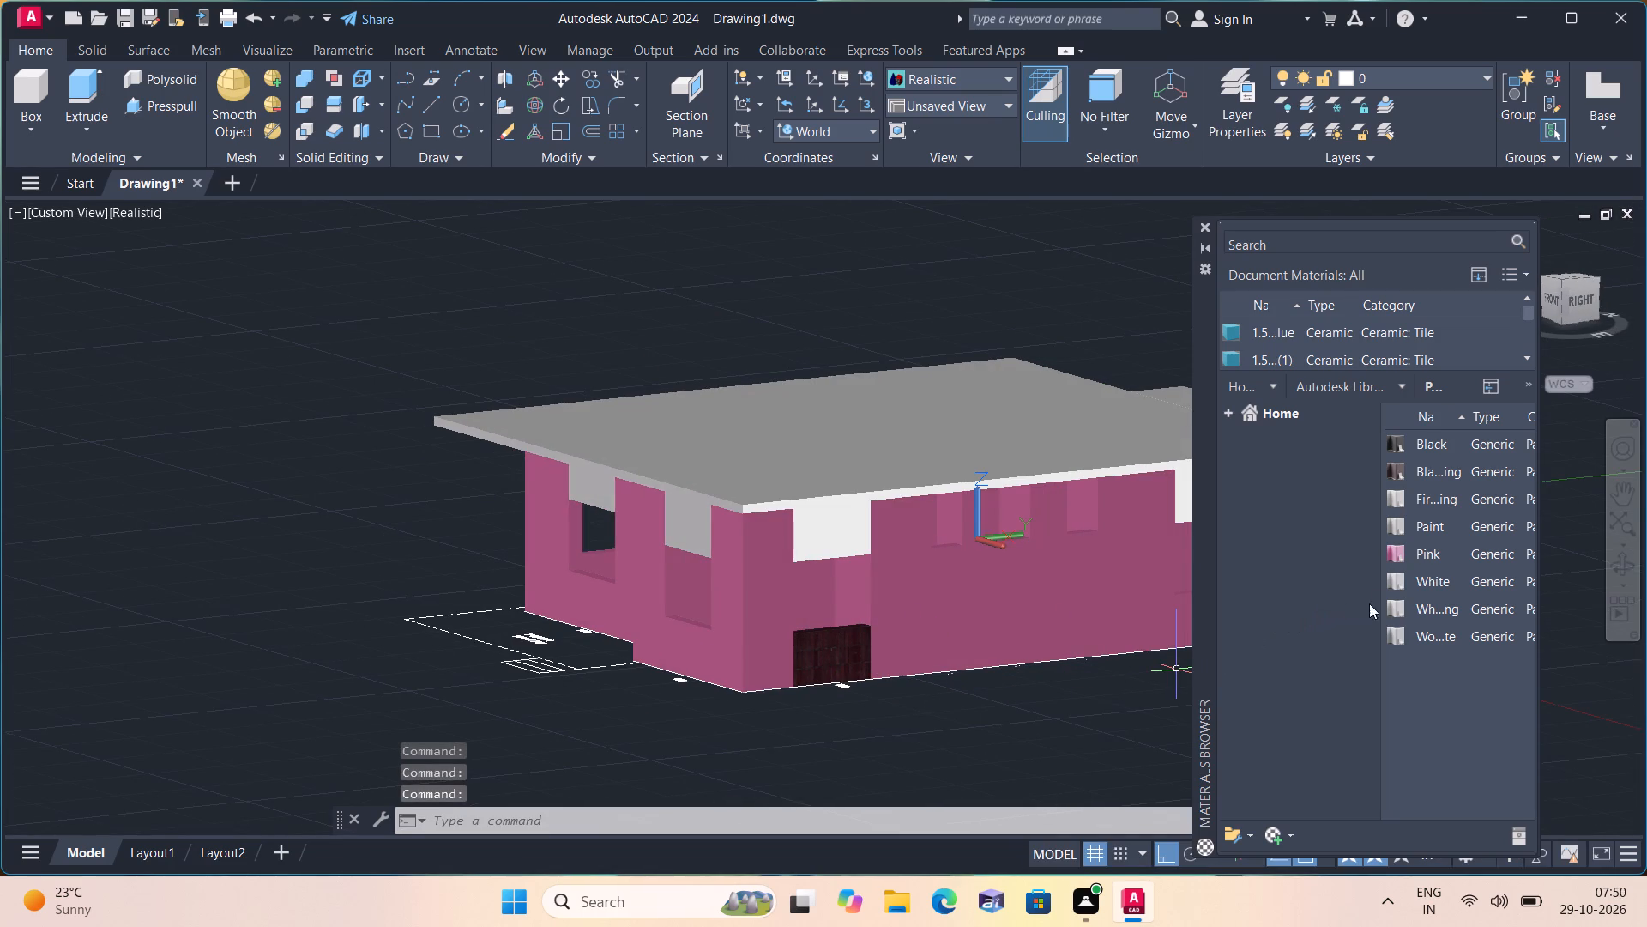
{"action": "left_click_drag", "start_coordinate": [1390, 560], "coordinate": [917, 660]}
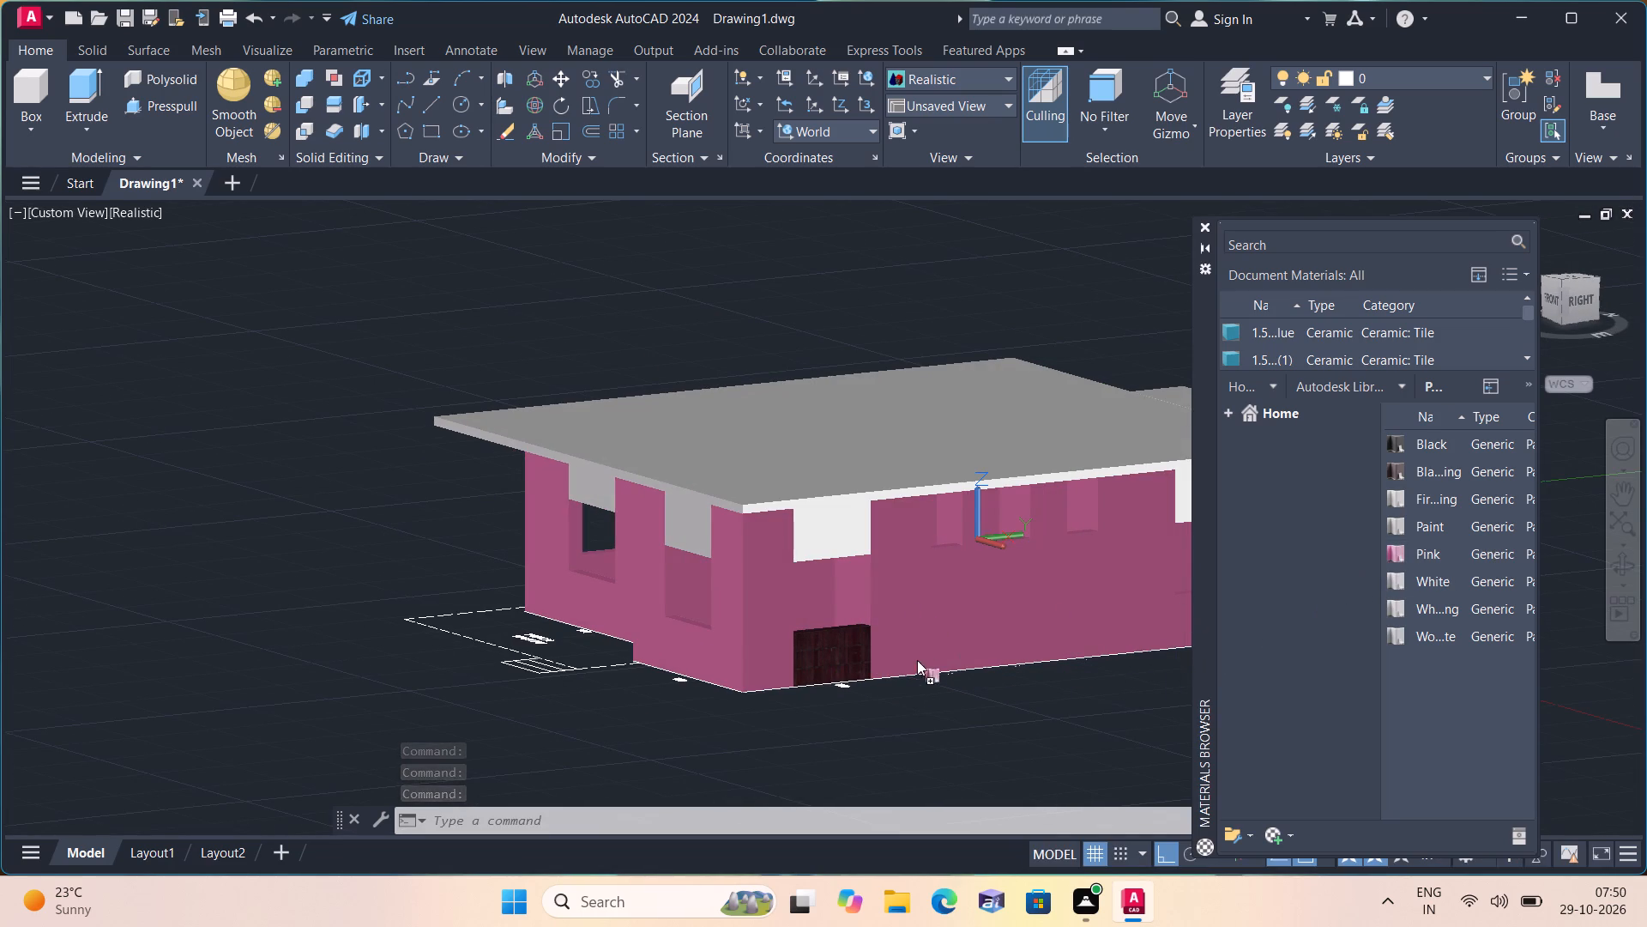
{"action": "left_click_drag", "start_coordinate": [917, 660], "coordinate": [839, 654]}
{"action": "key", "text": "Escape"}
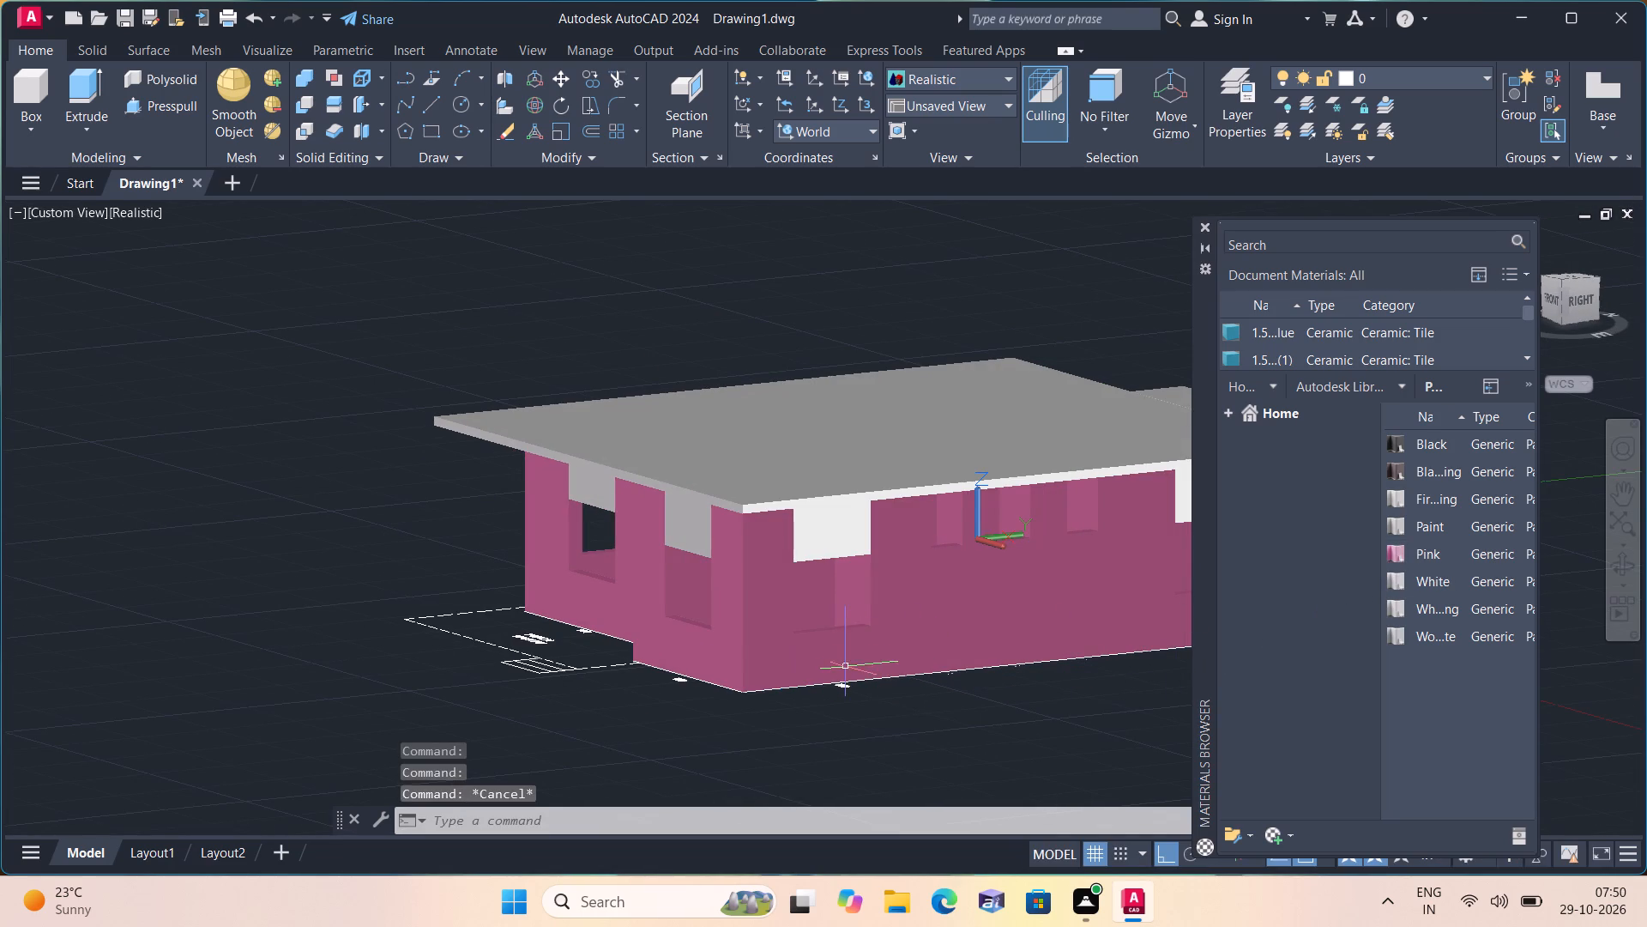
Examine the house's front and east walls from several angles for parts without Pink paint.
{"action": "scroll", "coordinate": [868, 650], "scroll_direction": "down", "scroll_amount": 1}
{"action": "scroll", "coordinate": [943, 629], "scroll_direction": "down", "scroll_amount": 1}
{"action": "middle_click_drag", "start_coordinate": [943, 629], "coordinate": [837, 603]}
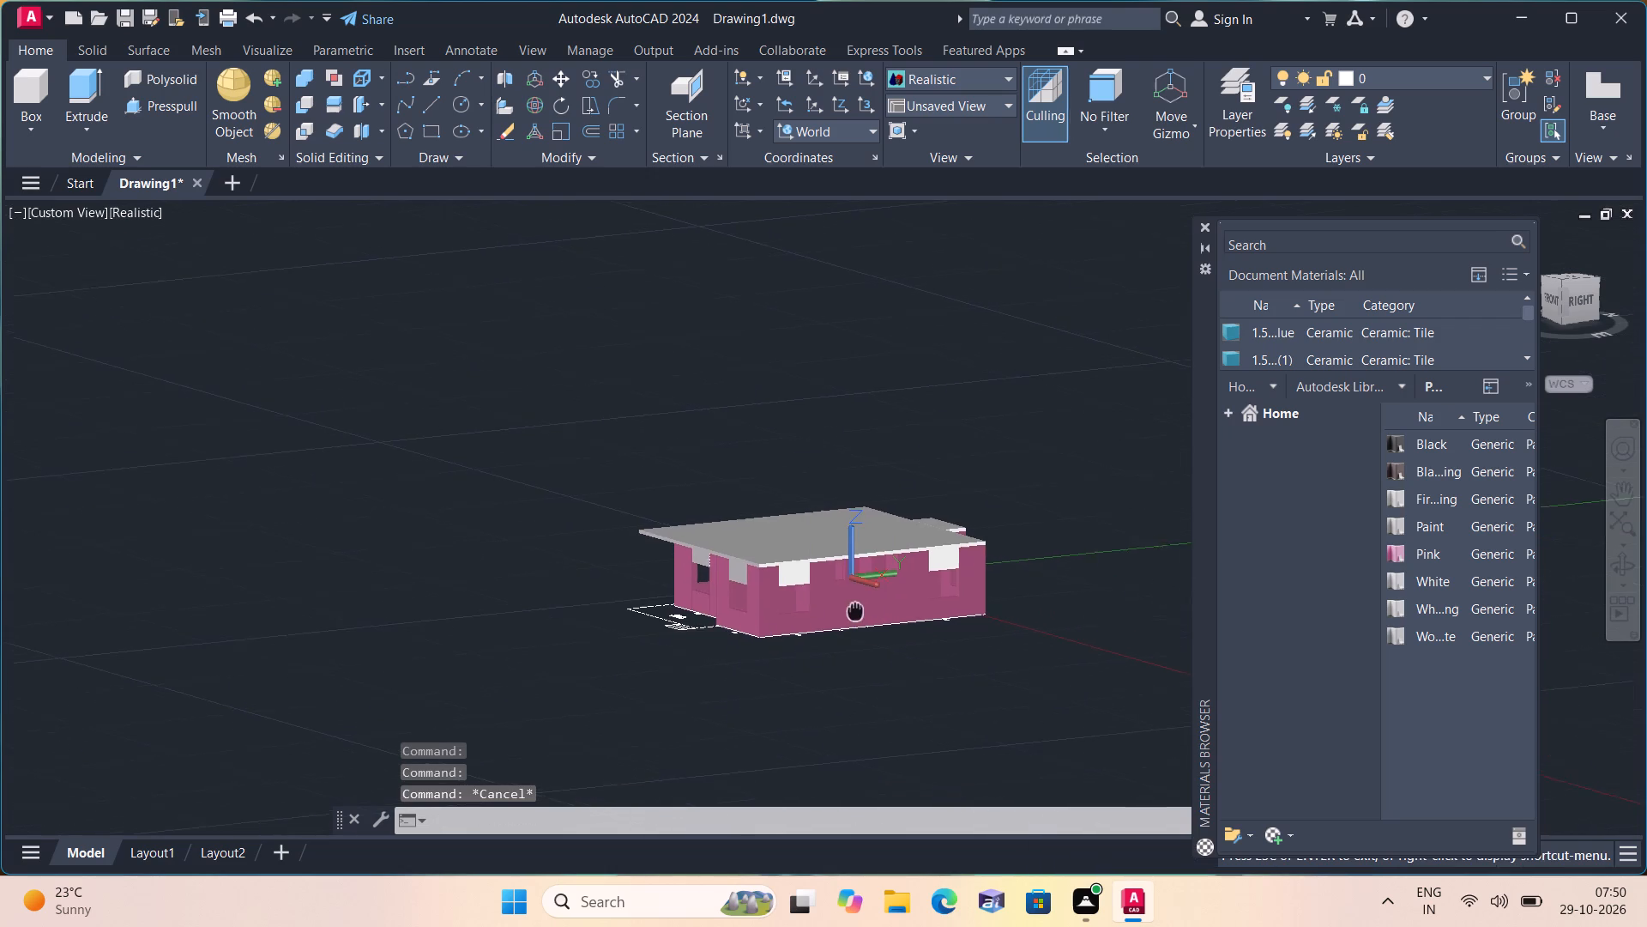
{"action": "middle_click_drag", "start_coordinate": [837, 603], "coordinate": [756, 603]}
{"action": "scroll", "coordinate": [712, 609], "scroll_direction": "up", "scroll_amount": 2}
{"action": "middle_click_drag", "start_coordinate": [745, 636], "coordinate": [697, 662], "text": "shift"}
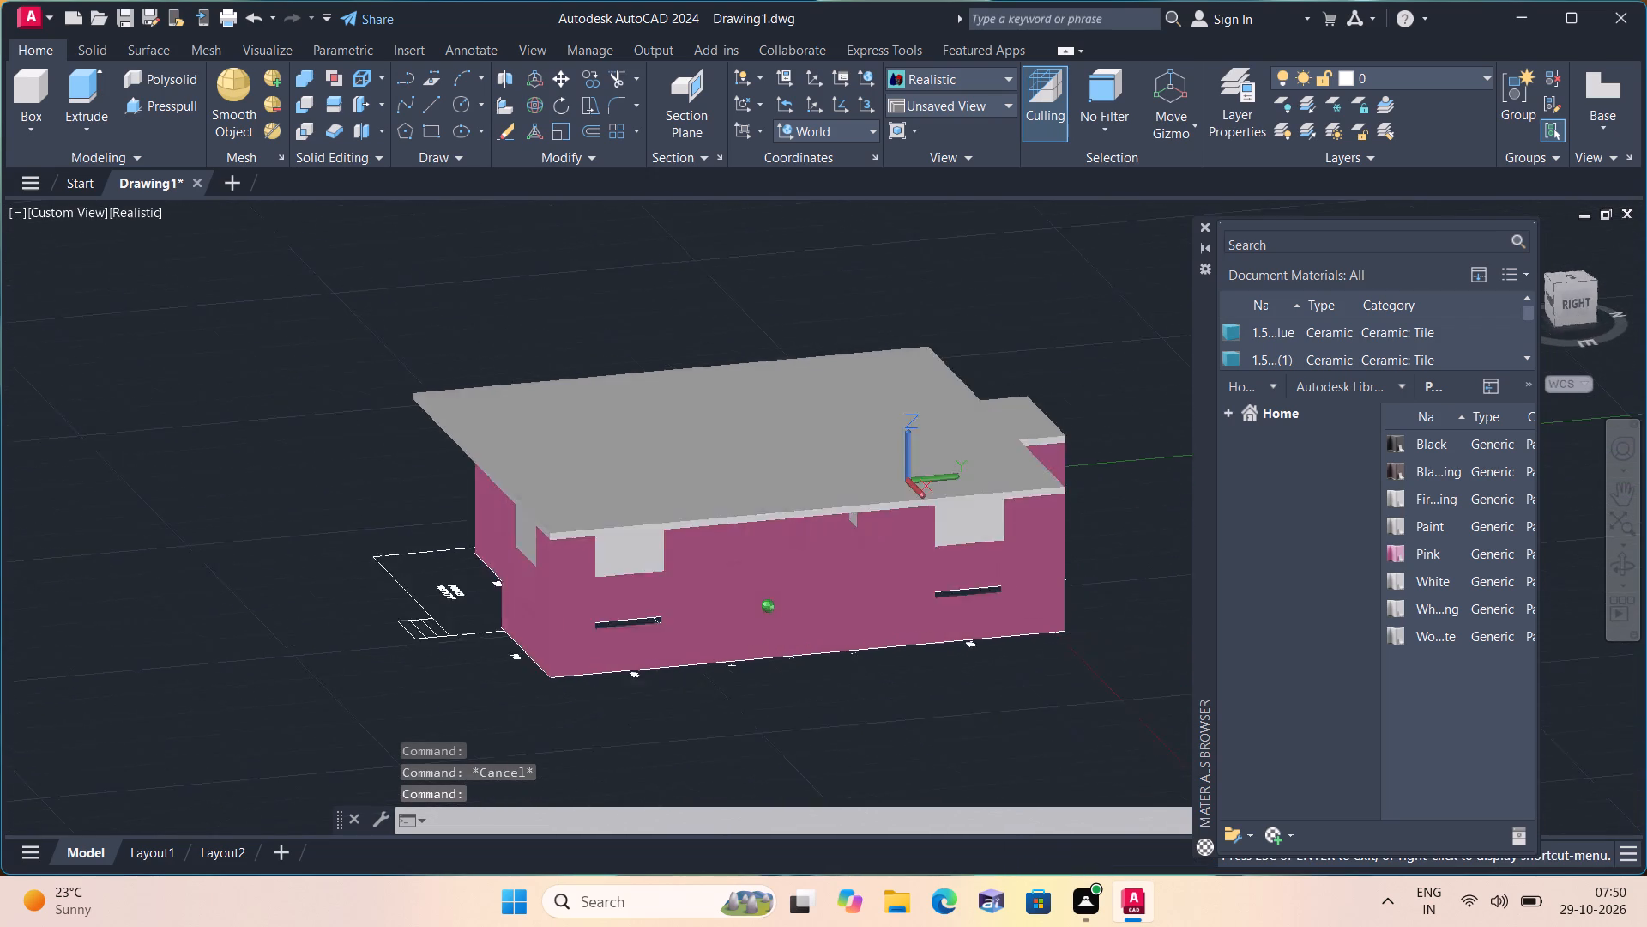
{"action": "middle_click_drag", "start_coordinate": [697, 662], "coordinate": [910, 558], "text": "shift"}
{"action": "middle_click_drag", "start_coordinate": [571, 546], "coordinate": [980, 542], "text": "shift"}
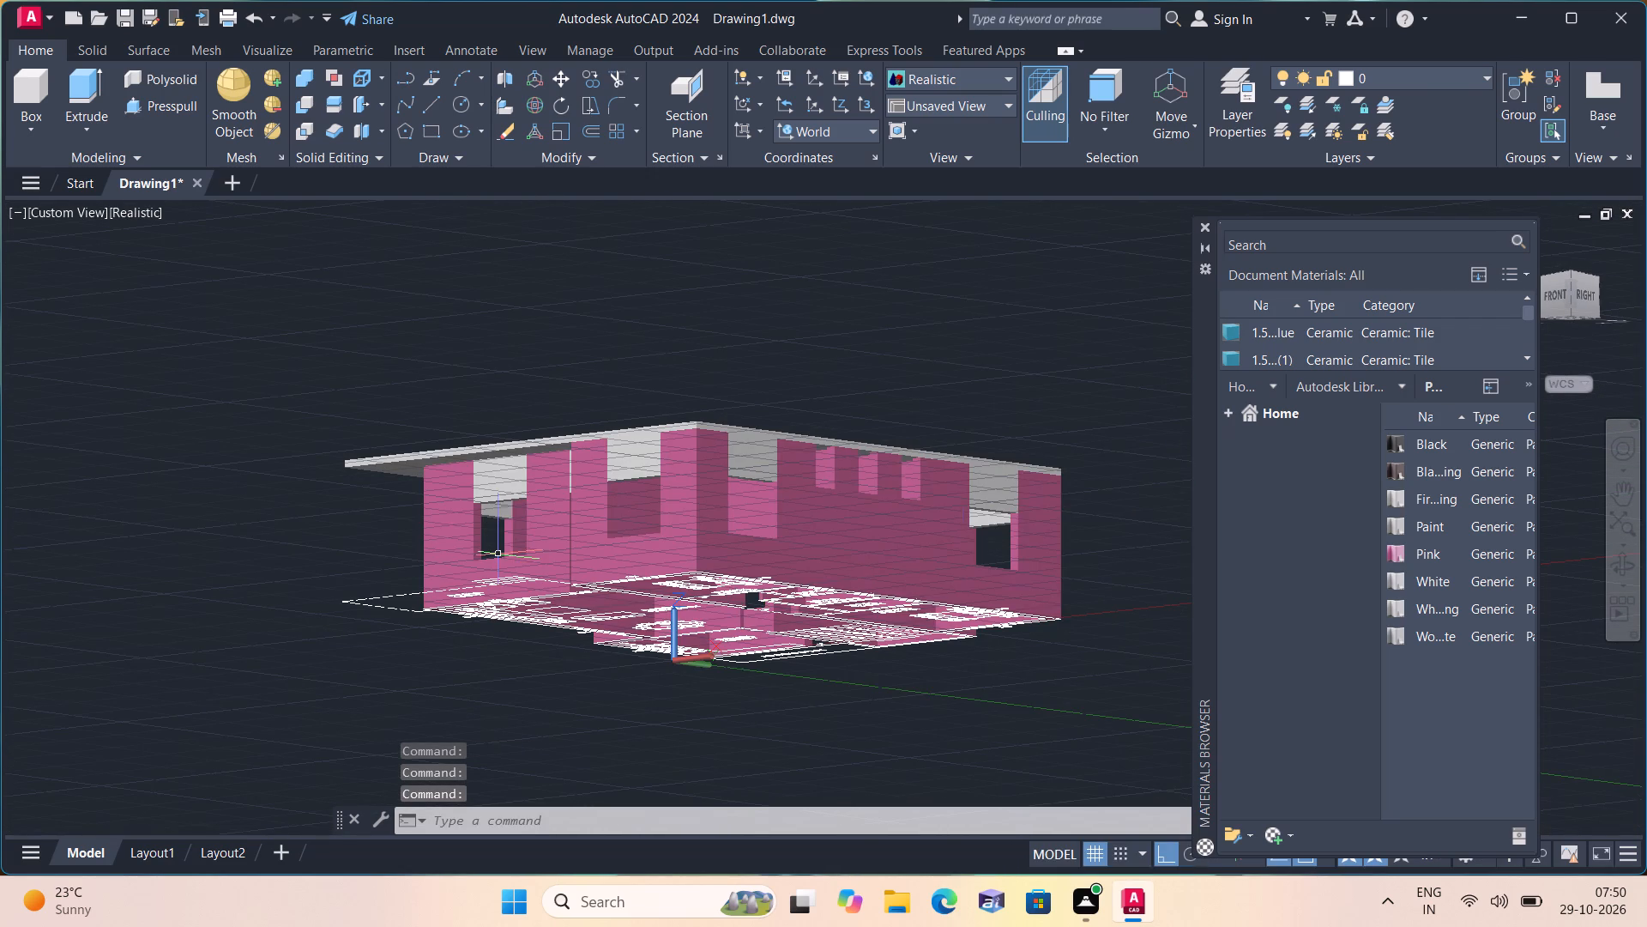
{"action": "scroll", "coordinate": [498, 554], "scroll_direction": "up", "scroll_amount": 1}
{"action": "scroll", "coordinate": [496, 563], "scroll_direction": "down", "scroll_amount": 1}
{"action": "middle_click_drag", "start_coordinate": [492, 567], "coordinate": [482, 577]}
{"action": "scroll", "coordinate": [482, 577], "scroll_direction": "down", "scroll_amount": 1}
{"action": "scroll", "coordinate": [506, 564], "scroll_direction": "up", "scroll_amount": 2}
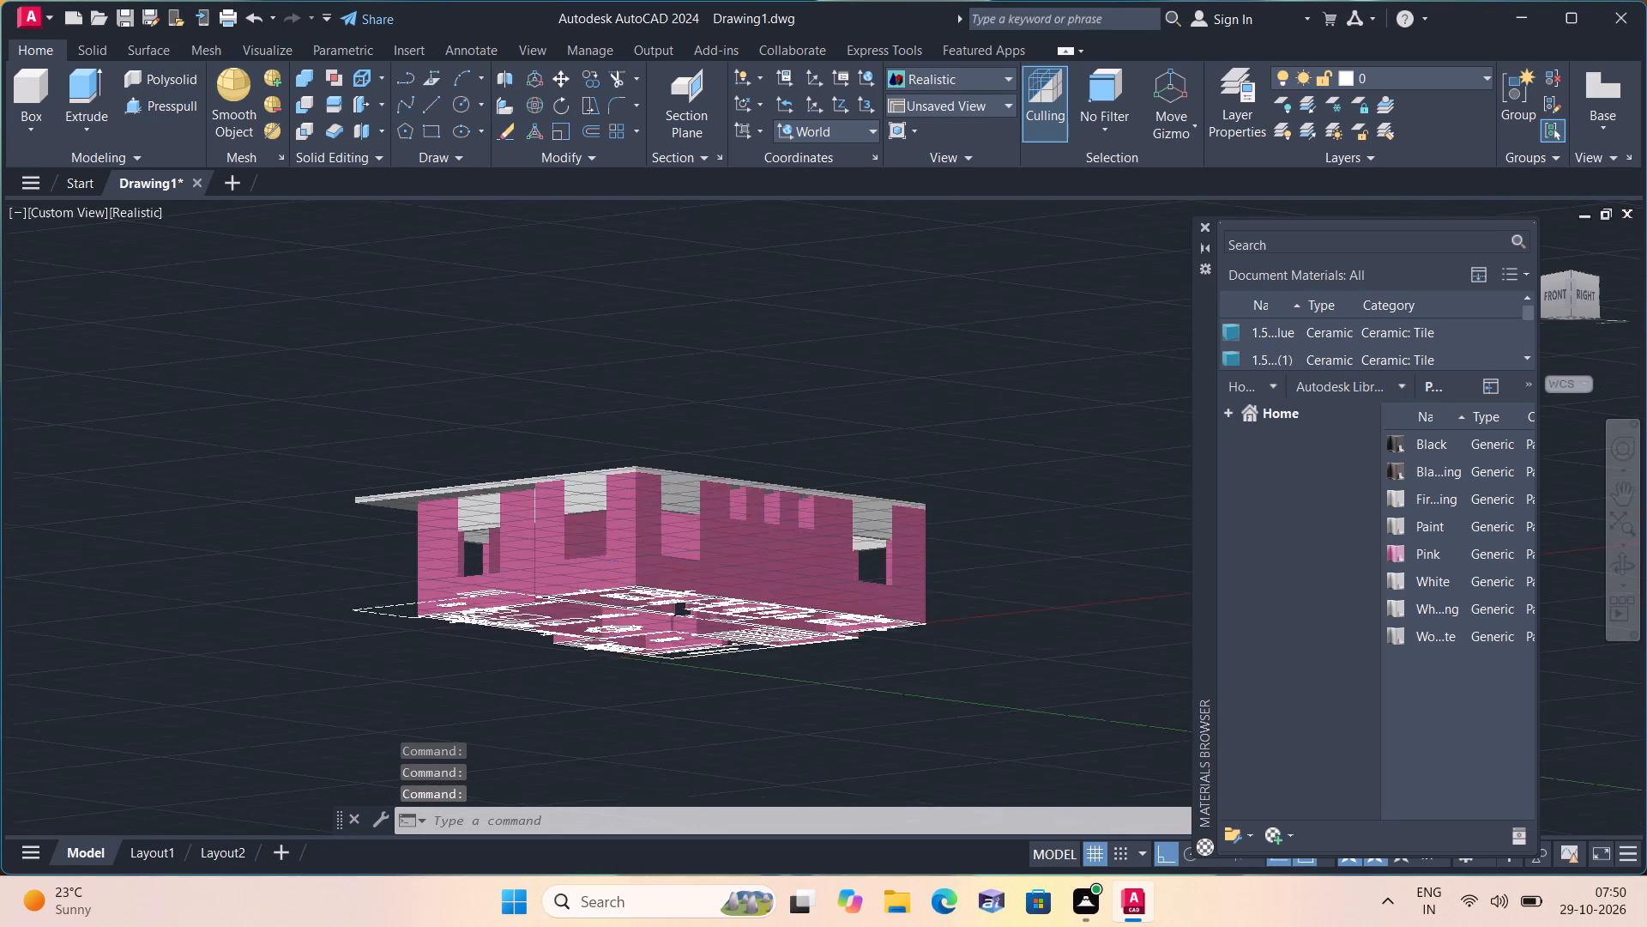
{"action": "scroll", "coordinate": [506, 563], "scroll_direction": "up", "scroll_amount": 1}
{"action": "middle_click_drag", "start_coordinate": [511, 572], "coordinate": [665, 622], "text": "shift"}
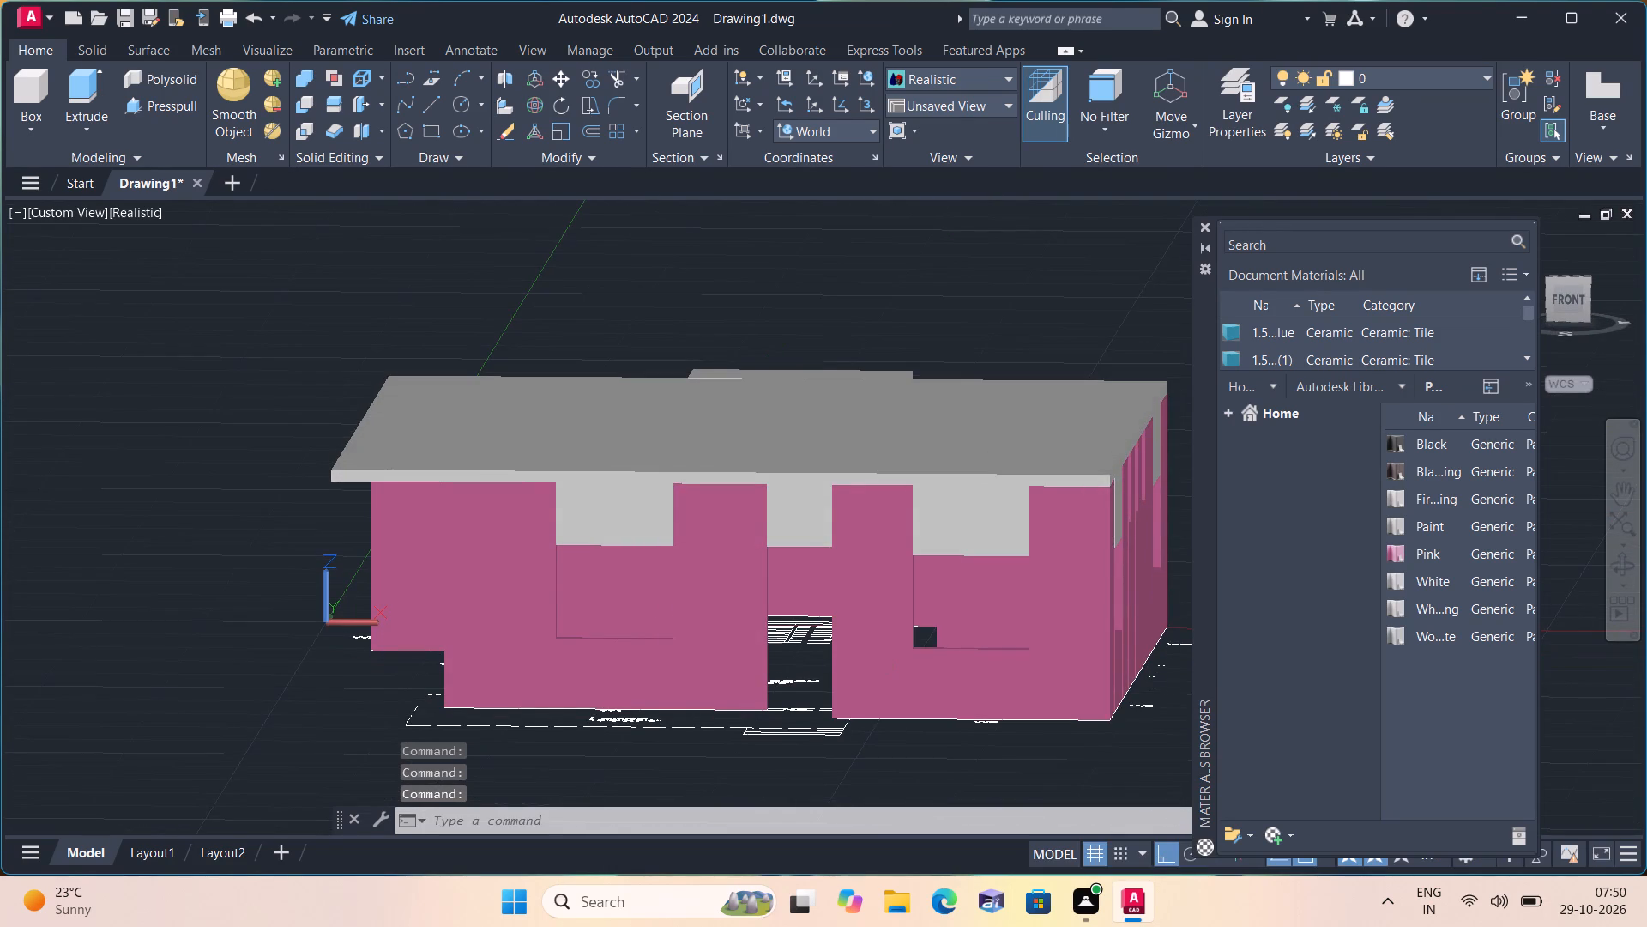
Apply the Pink paint to the three white wall segments above the front wall's windows and door opening.
{"action": "scroll", "coordinate": [767, 615], "scroll_direction": "down", "scroll_amount": 1}
{"action": "left_click", "coordinate": [1375, 549]}
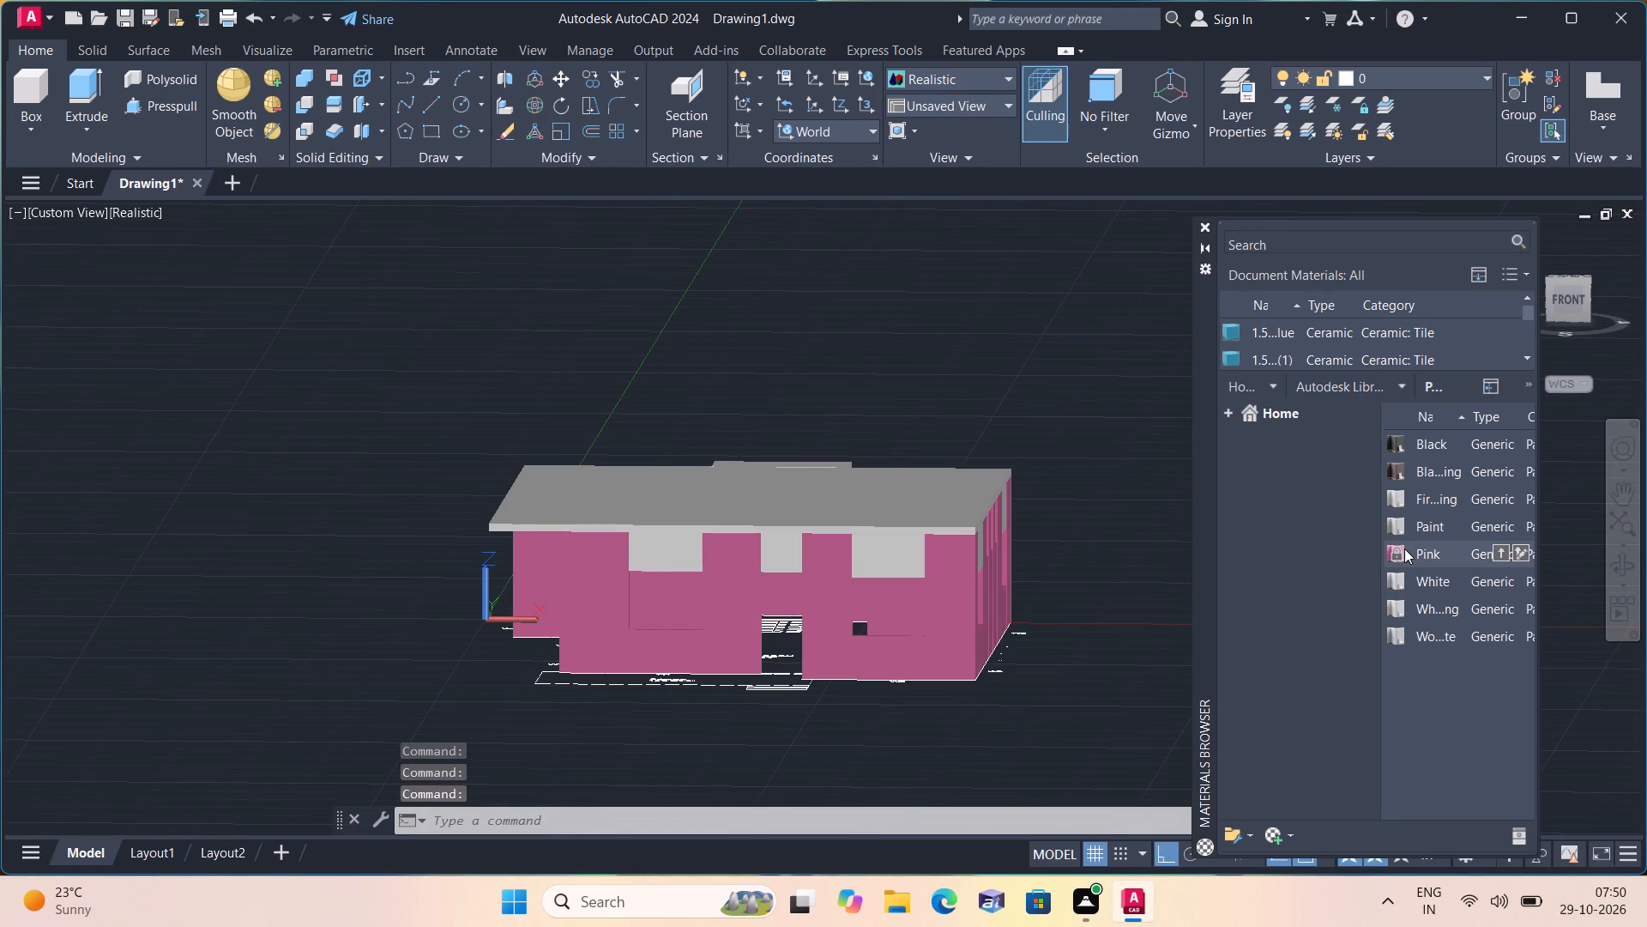
{"action": "left_click_drag", "start_coordinate": [1402, 548], "coordinate": [901, 546]}
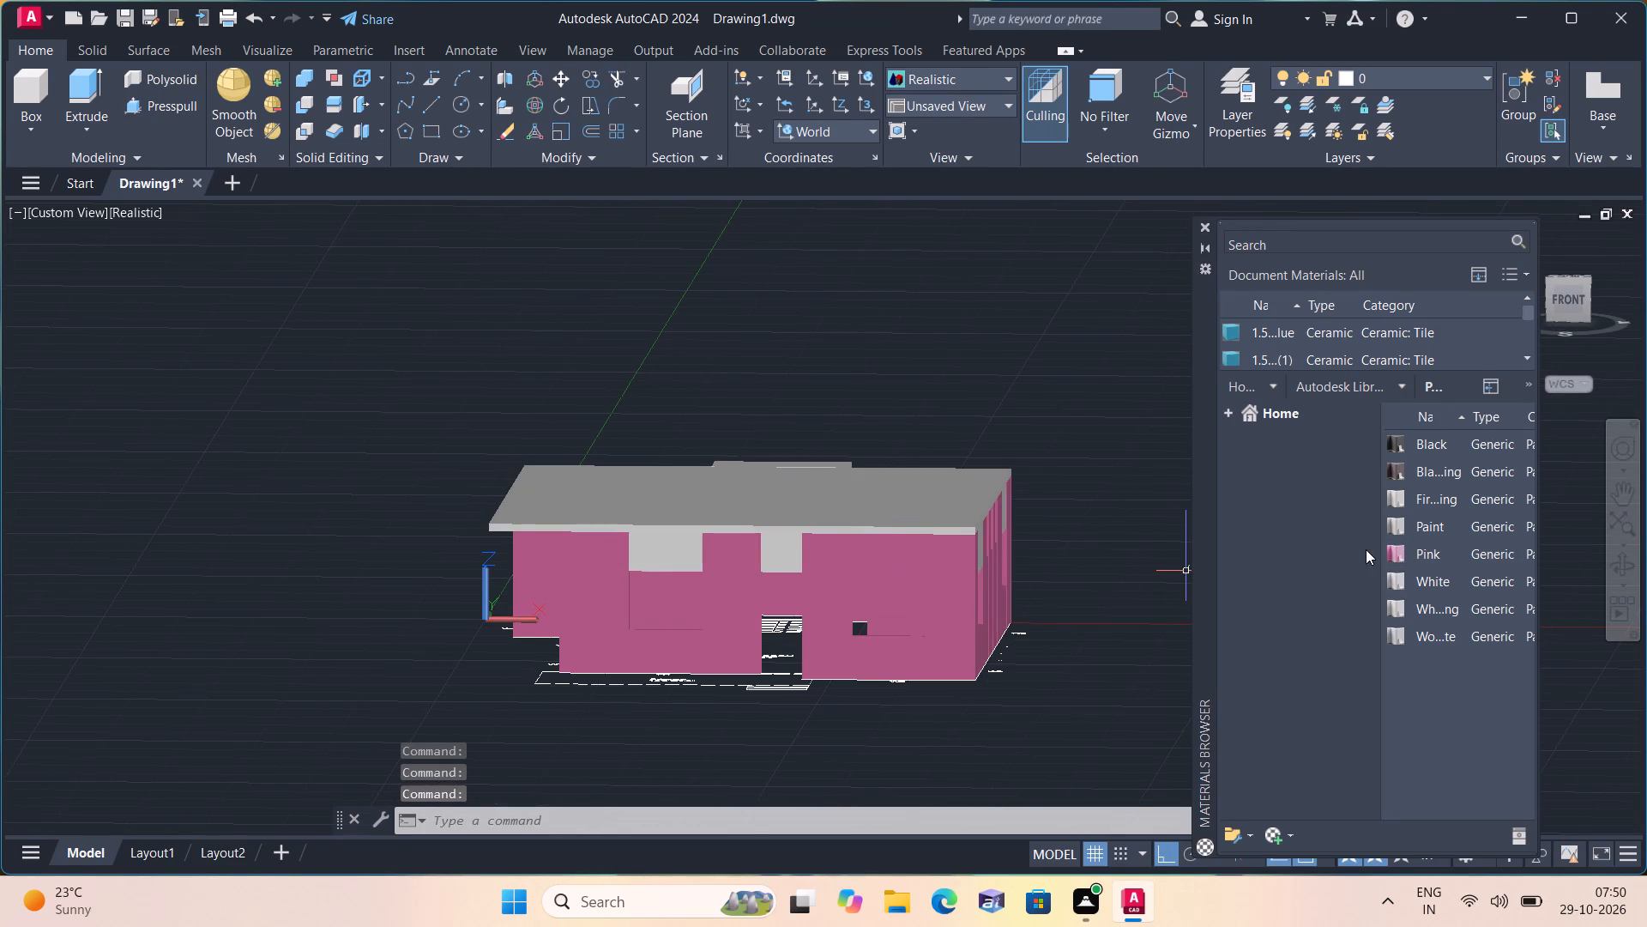
{"action": "left_click_drag", "start_coordinate": [1392, 549], "coordinate": [773, 550]}
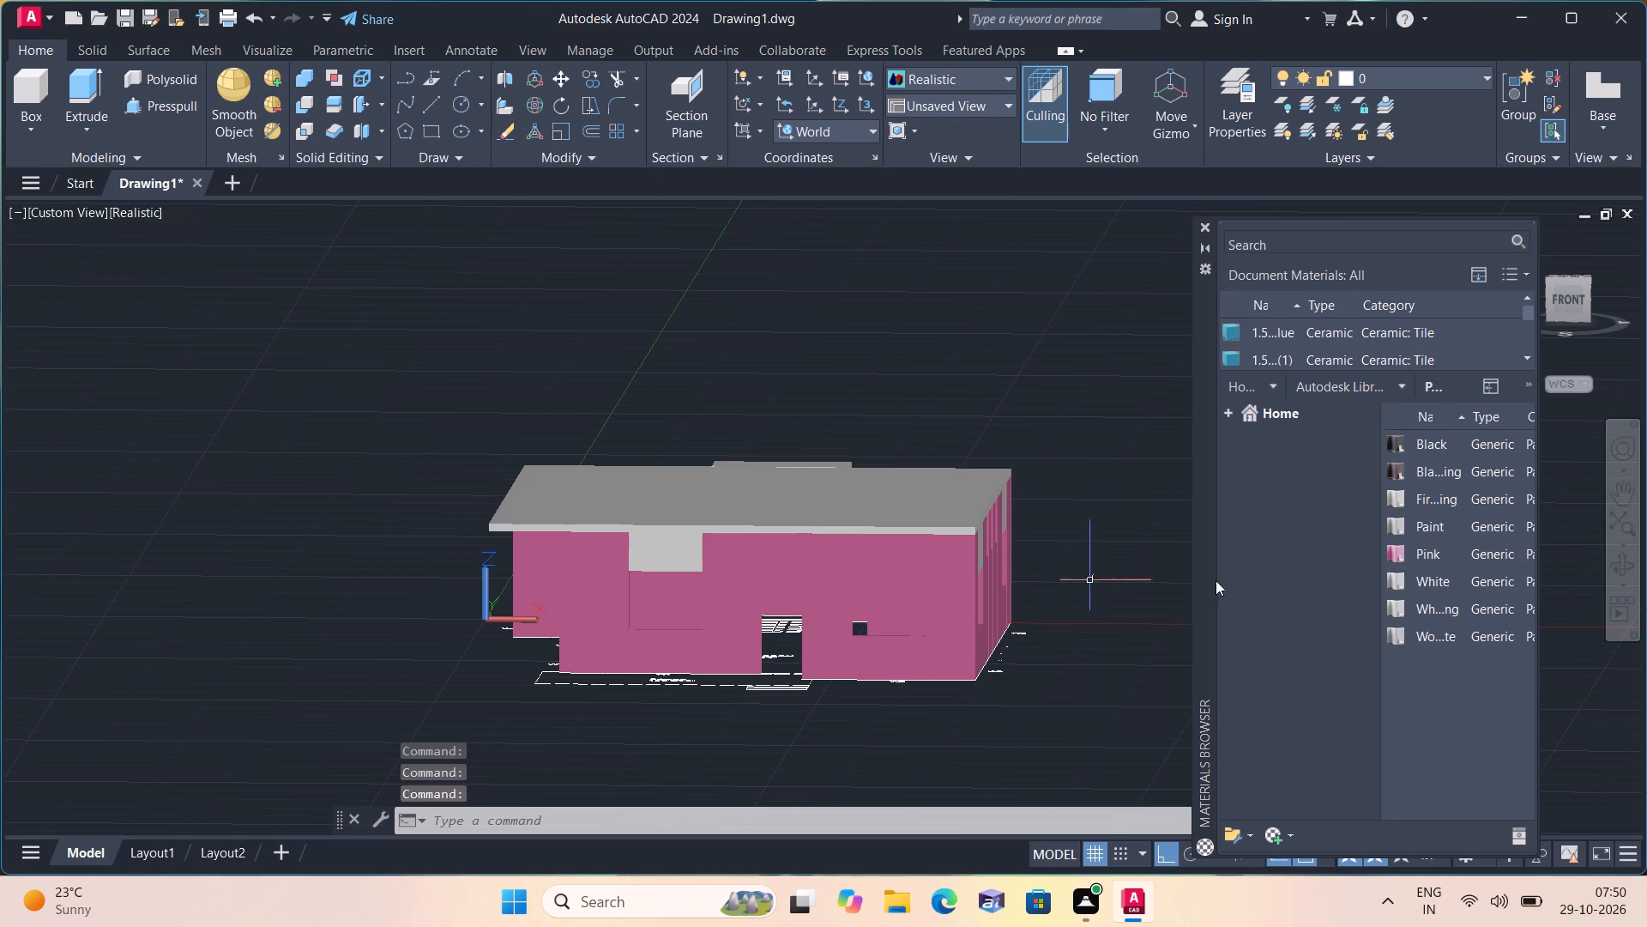
{"action": "left_click_drag", "start_coordinate": [1389, 551], "coordinate": [667, 553]}
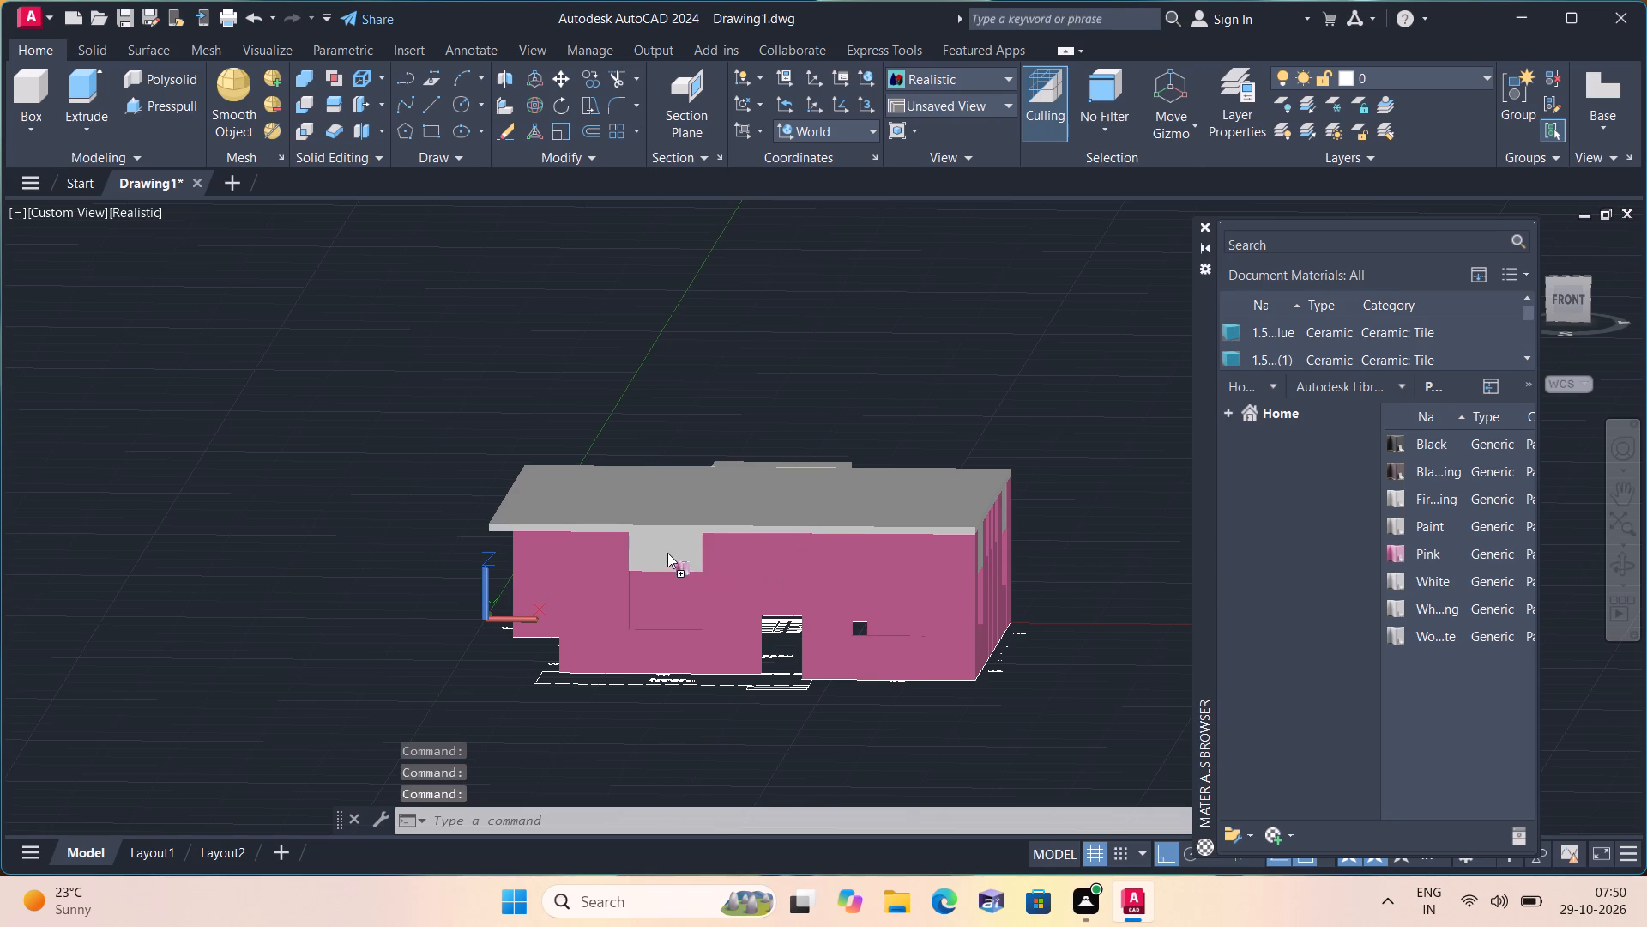
{"action": "left_click_drag", "start_coordinate": [667, 553], "coordinate": [662, 545]}
Apply the Pink paint to the white wall segments above the east wall's front and rear windows.
{"action": "middle_click_drag", "start_coordinate": [927, 635], "coordinate": [487, 642], "text": "shift"}
{"action": "left_click_drag", "start_coordinate": [1401, 554], "coordinate": [986, 575]}
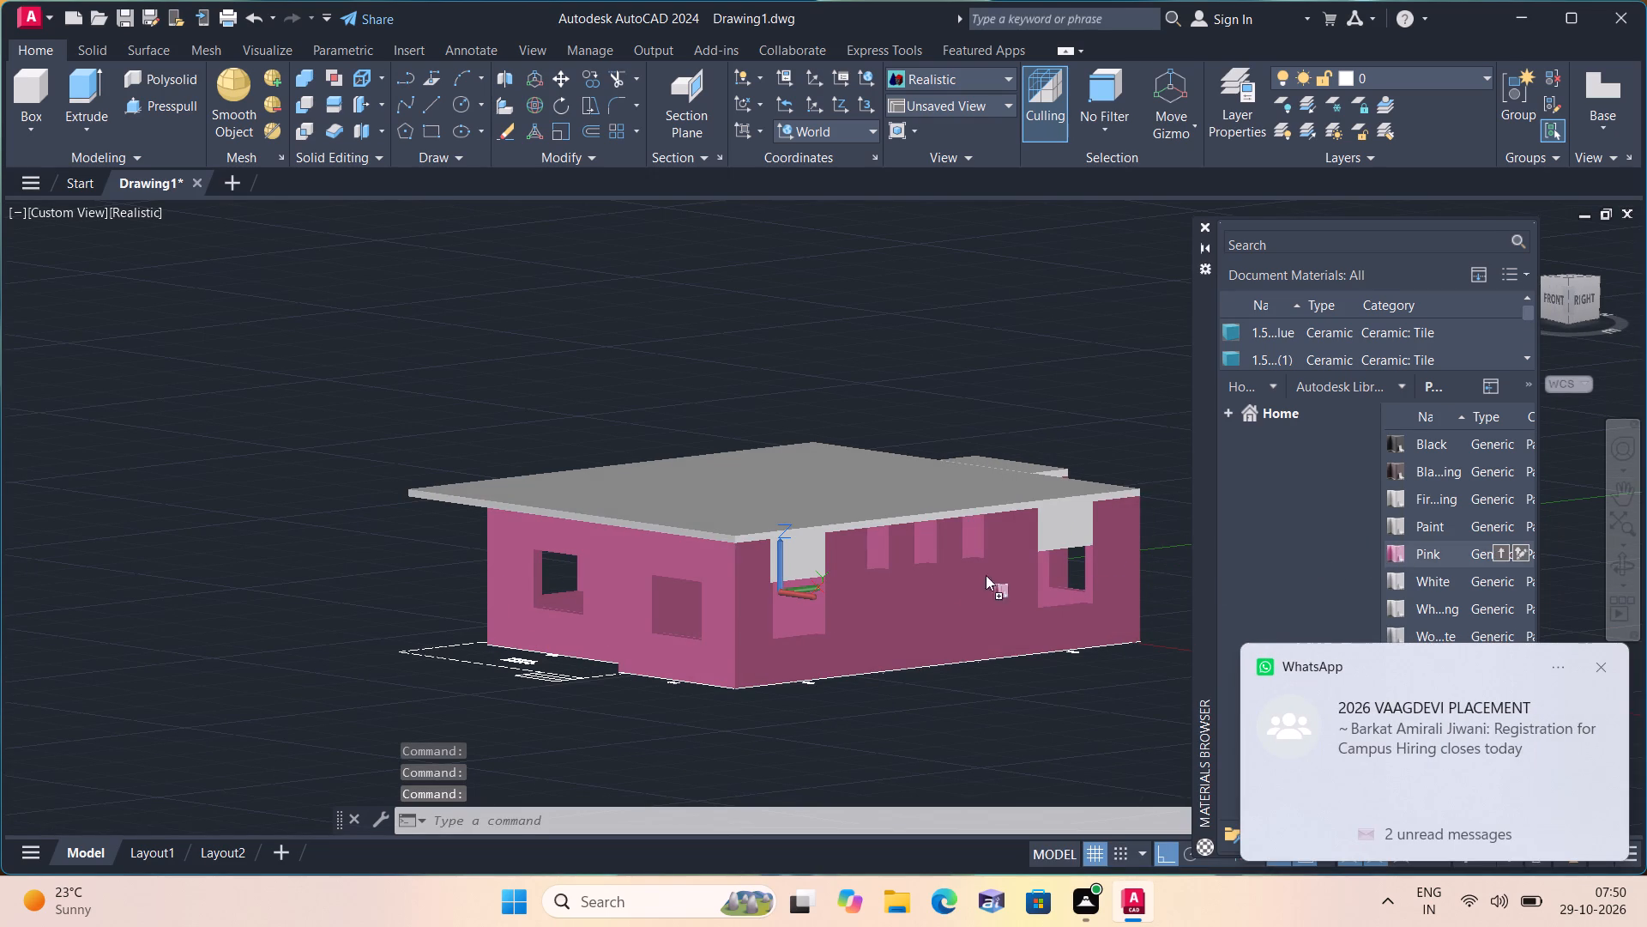
{"action": "left_click_drag", "start_coordinate": [986, 575], "coordinate": [801, 555]}
{"action": "middle_click_drag", "start_coordinate": [916, 623], "coordinate": [588, 644], "text": "shift"}
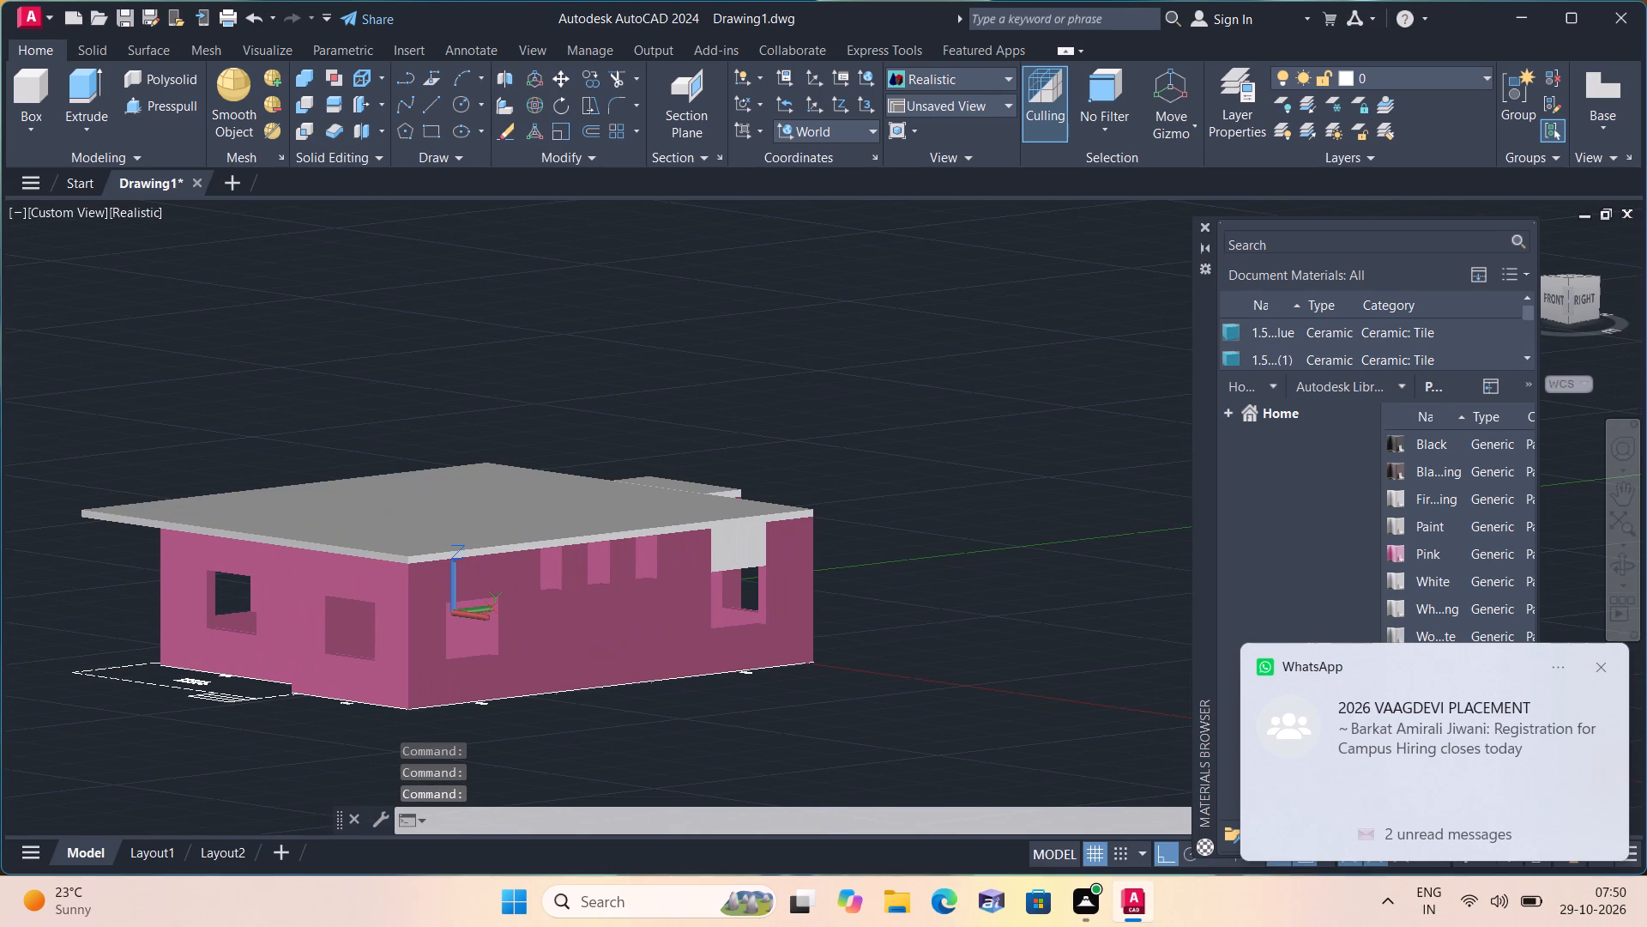
{"action": "left_click_drag", "start_coordinate": [1396, 553], "coordinate": [751, 536]}
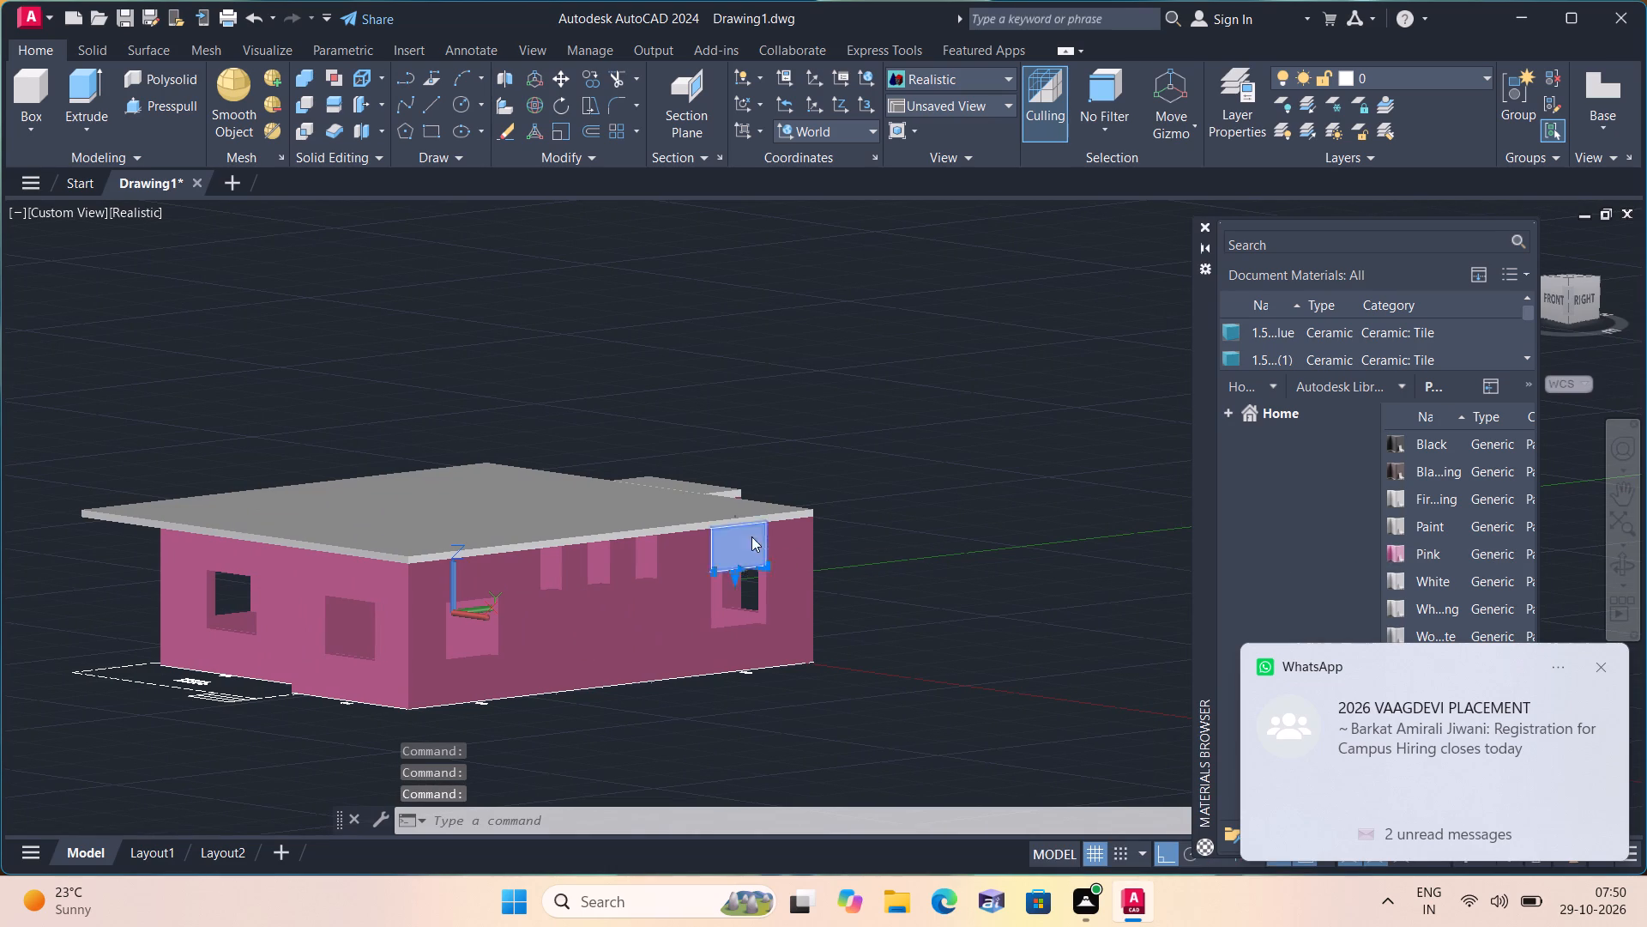
Apply the Pink paint to the white wall segment above the rear wall's westernmost window.
{"action": "scroll", "coordinate": [910, 579], "scroll_direction": "down", "scroll_amount": 1, "text": "shift"}
{"action": "middle_click_drag", "start_coordinate": [910, 579], "coordinate": [447, 682], "text": "shift"}
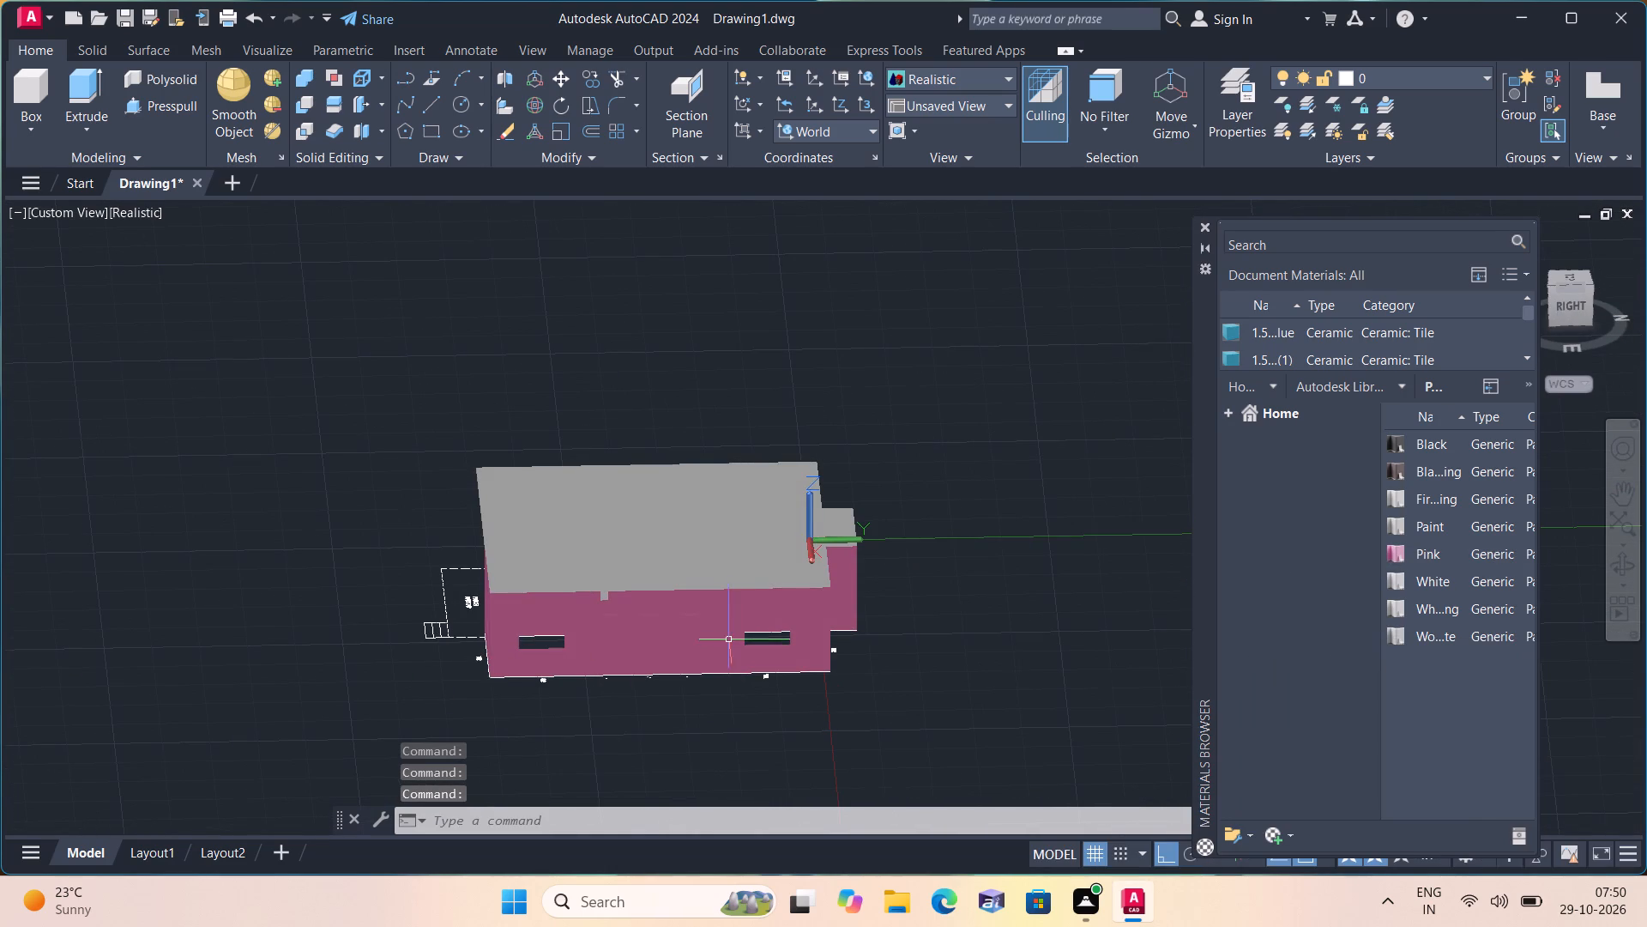
{"action": "middle_click_drag", "start_coordinate": [817, 626], "coordinate": [534, 633], "text": "shift"}
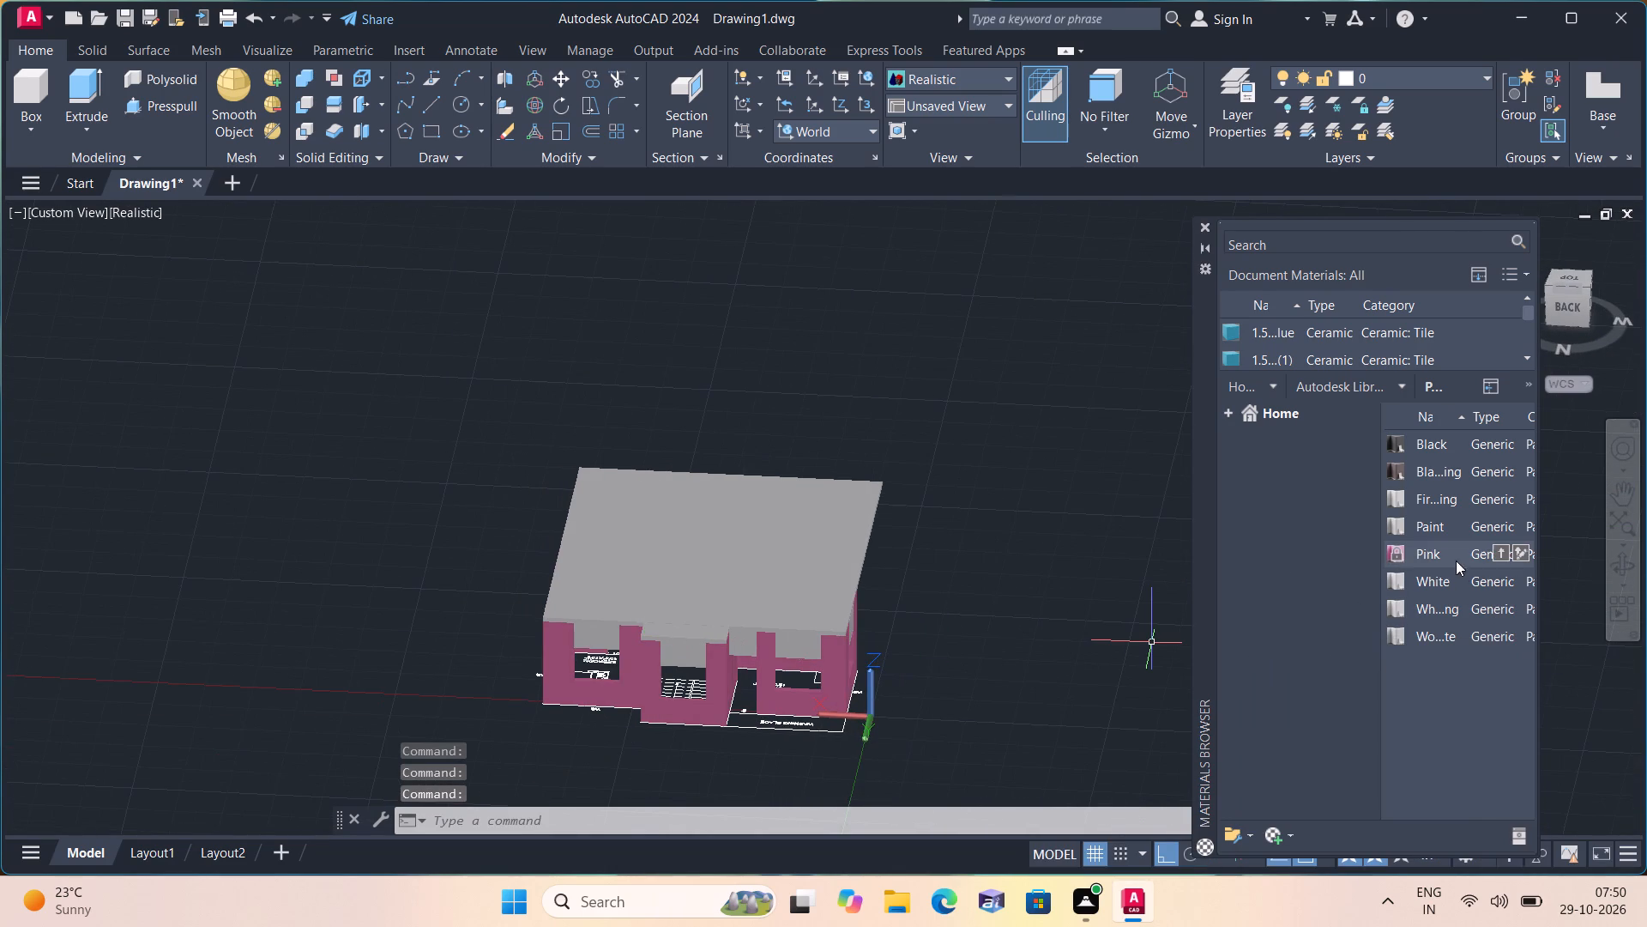
{"action": "left_click_drag", "start_coordinate": [1399, 549], "coordinate": [799, 645]}
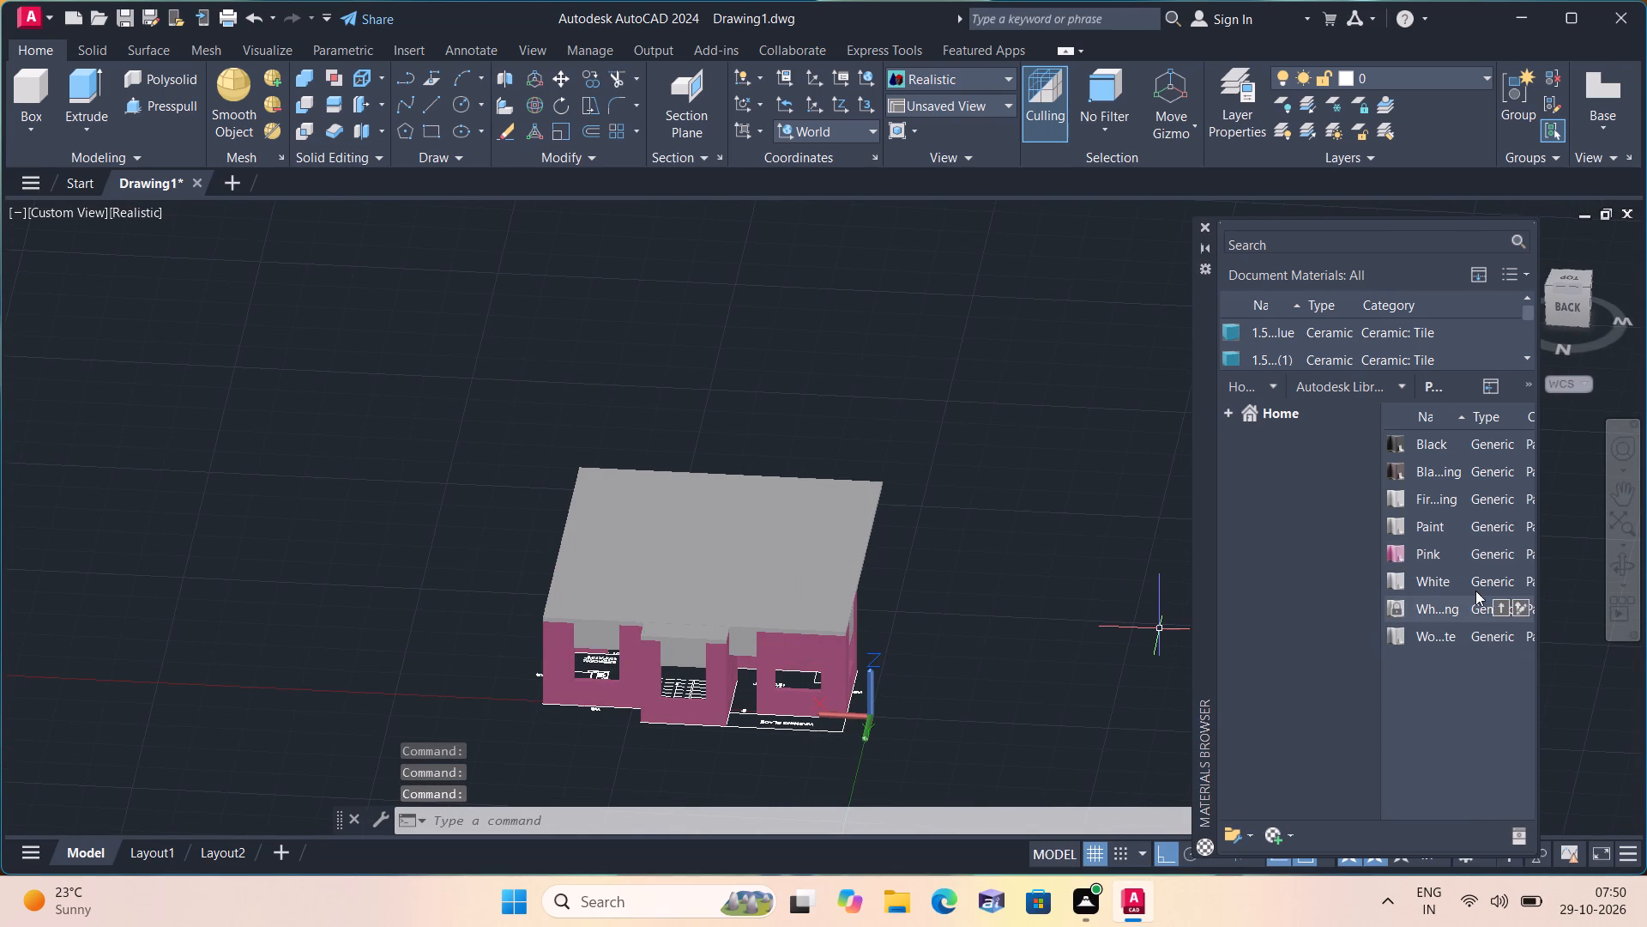
Apply the Pink paint to the three white segments above the rear wall's door opening, middle window and east window.
{"action": "left_click_drag", "start_coordinate": [1400, 557], "coordinate": [793, 645]}
{"action": "left_click_drag", "start_coordinate": [764, 645], "coordinate": [729, 645]}
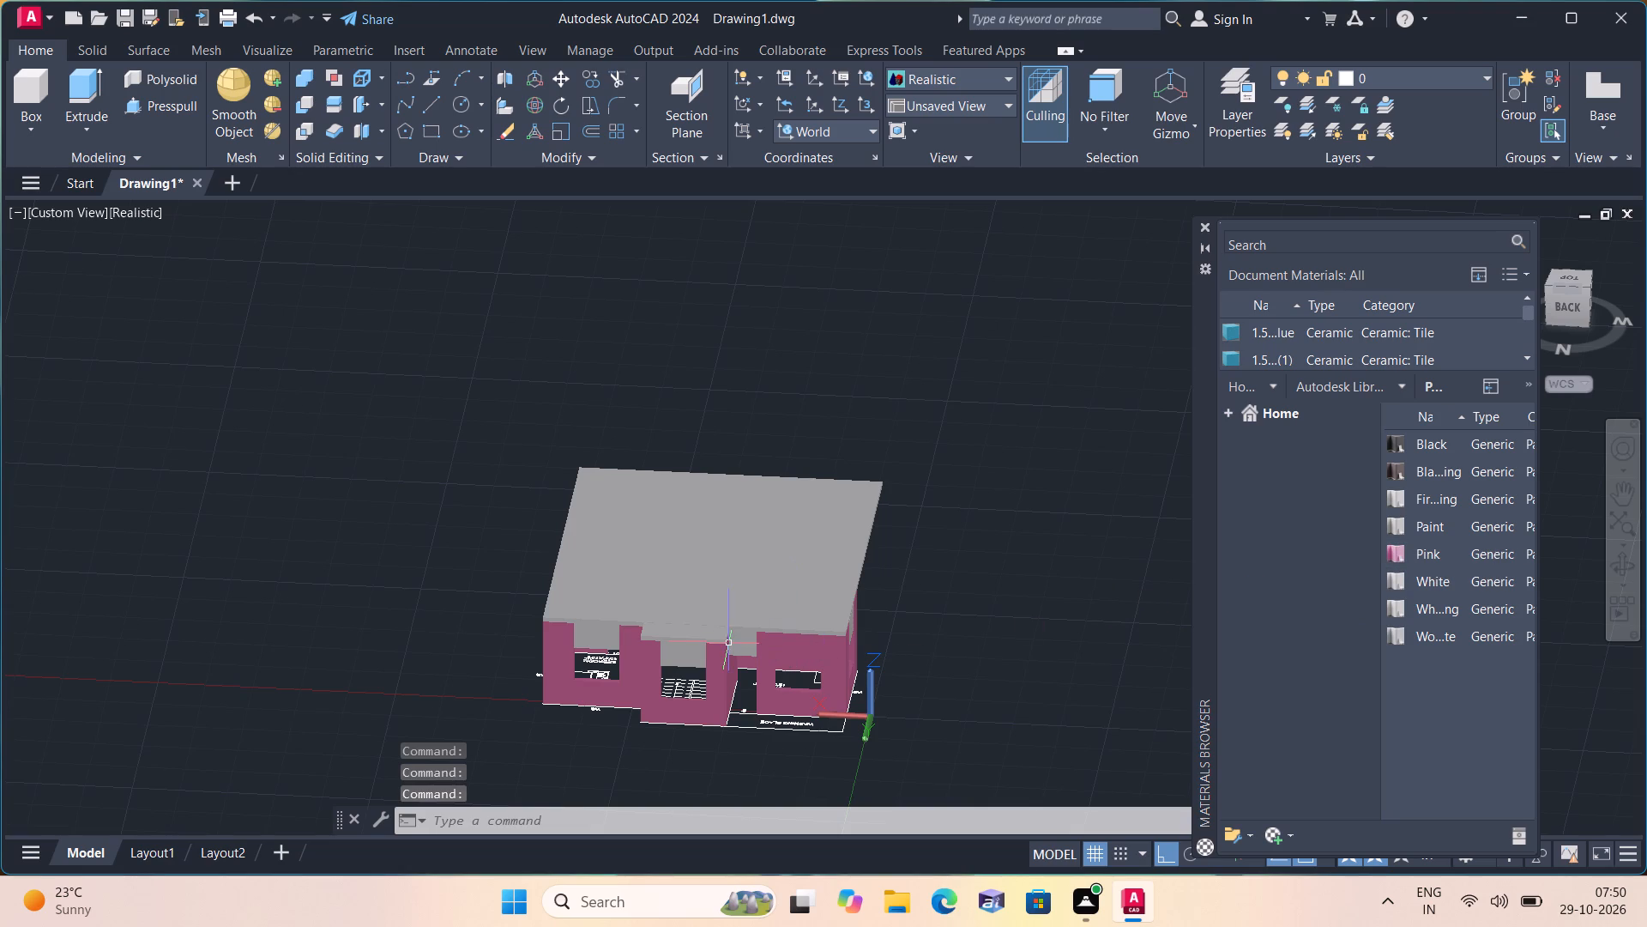
{"action": "scroll", "coordinate": [767, 652], "scroll_direction": "up", "scroll_amount": 2}
{"action": "middle_click_drag", "start_coordinate": [735, 691], "coordinate": [766, 592], "text": "shift"}
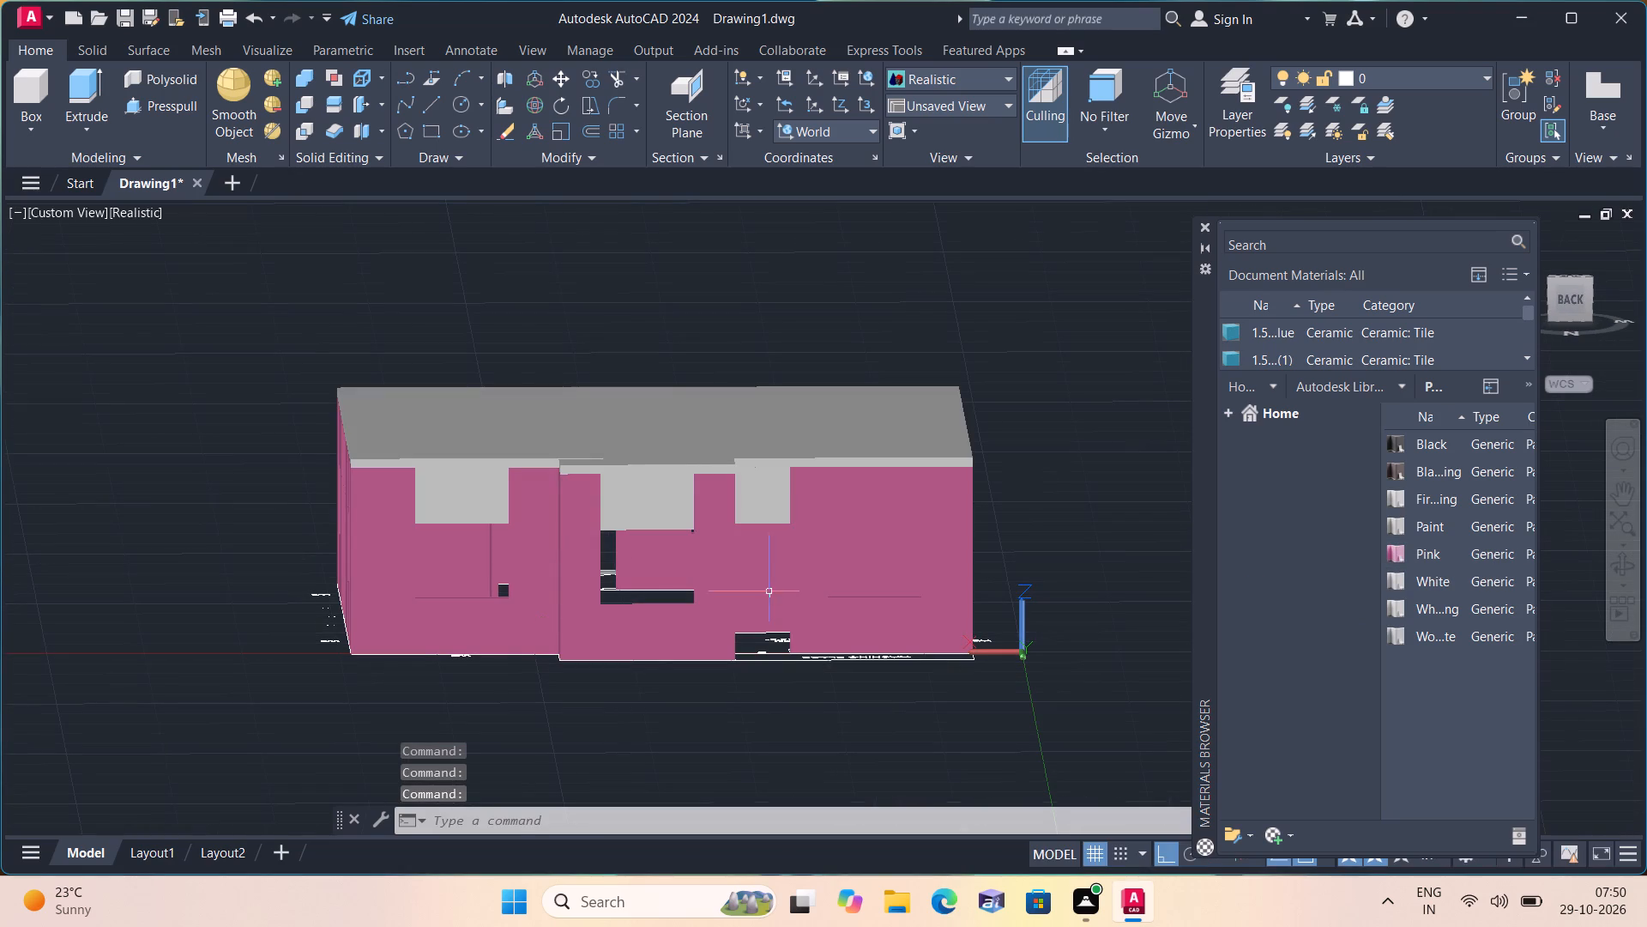
{"action": "left_click_drag", "start_coordinate": [1397, 555], "coordinate": [1106, 544]}
{"action": "left_click_drag", "start_coordinate": [1393, 553], "coordinate": [781, 500]}
{"action": "left_click_drag", "start_coordinate": [1409, 558], "coordinate": [684, 520]}
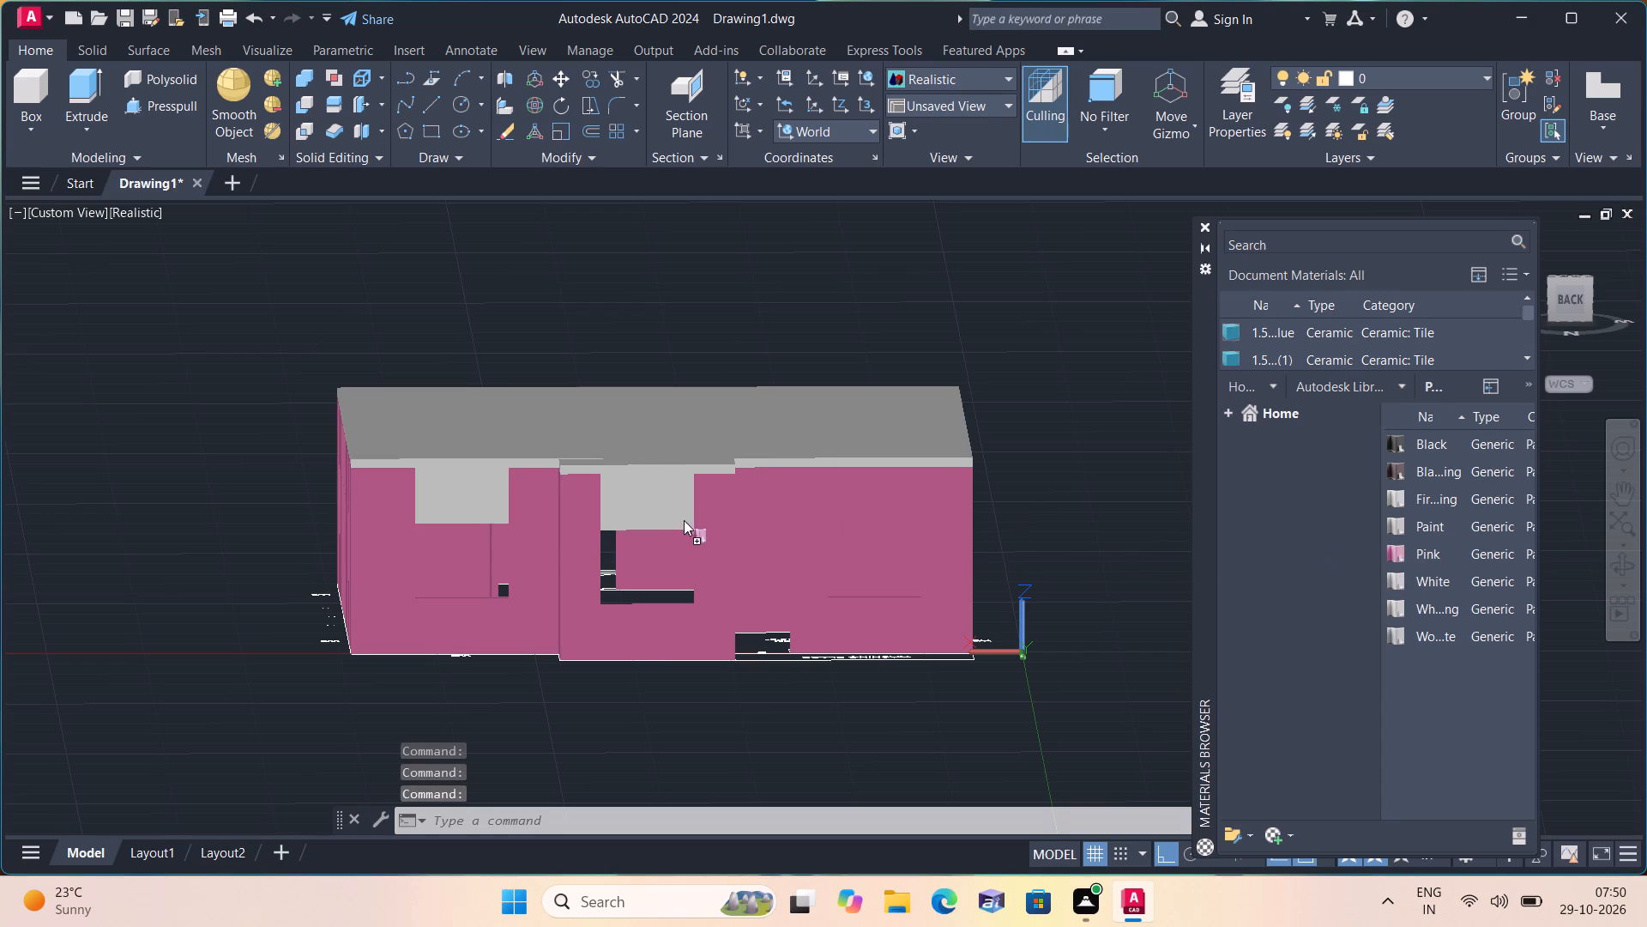
{"action": "left_click_drag", "start_coordinate": [684, 520], "coordinate": [659, 507]}
{"action": "left_click_drag", "start_coordinate": [1403, 550], "coordinate": [1330, 543]}
{"action": "left_click_drag", "start_coordinate": [1295, 533], "coordinate": [1260, 528]}
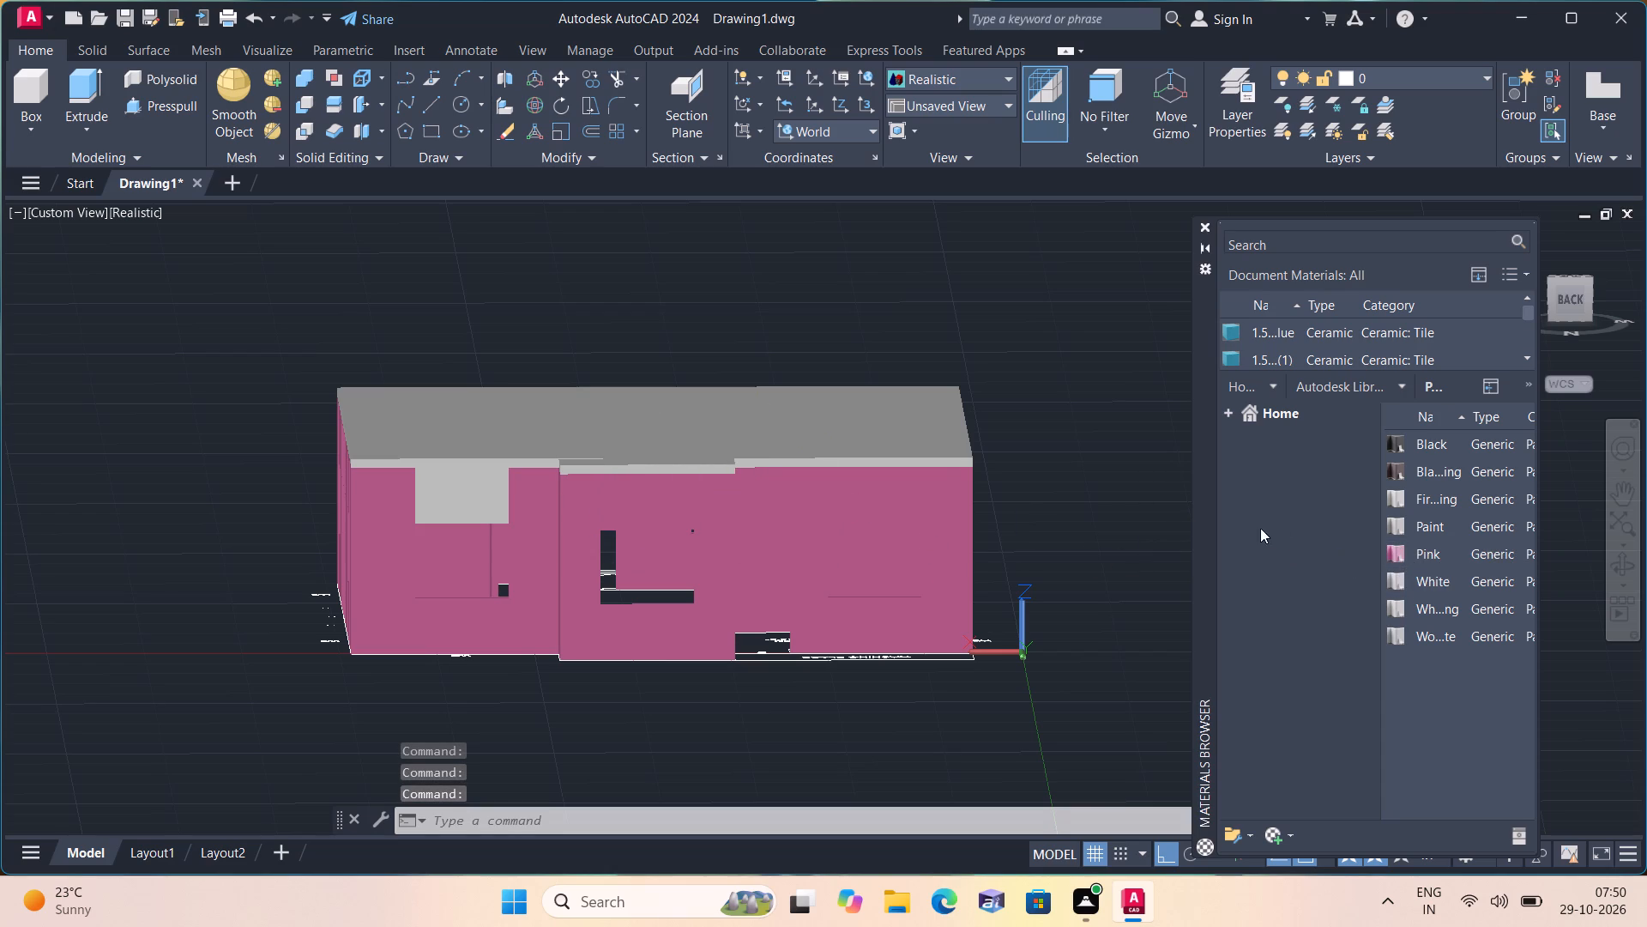
{"action": "left_click_drag", "start_coordinate": [1260, 528], "coordinate": [836, 528]}
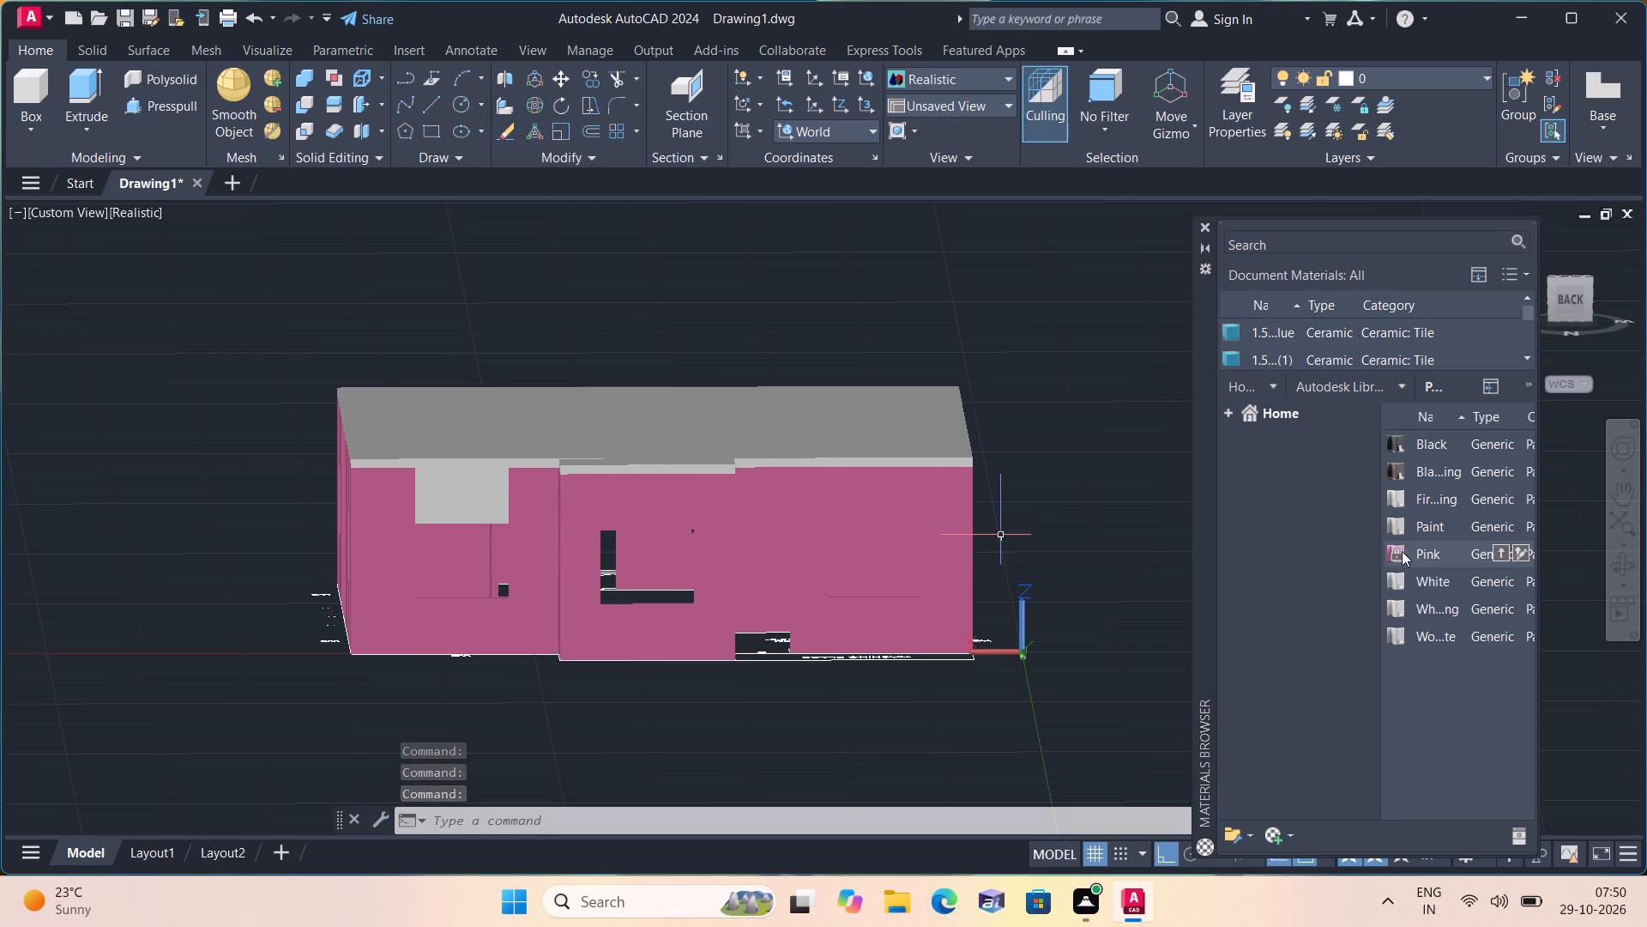
{"action": "left_click_drag", "start_coordinate": [1402, 551], "coordinate": [440, 500]}
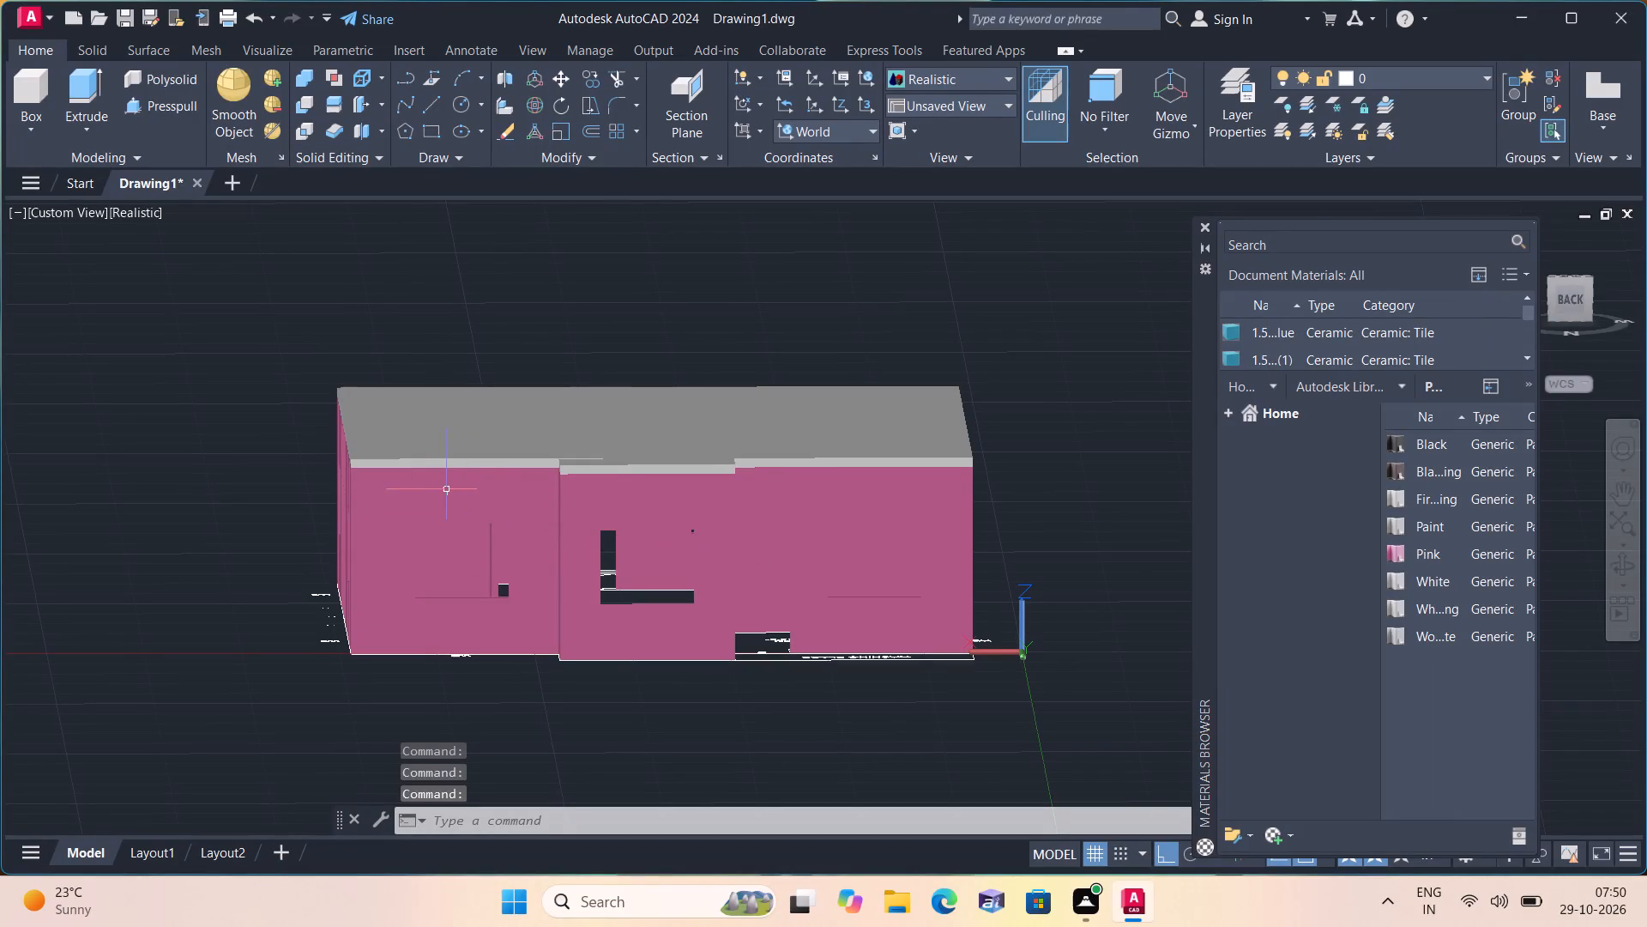
Examine the house's east and rear walls from several angles and up close for parts without Pink paint.
{"action": "scroll", "coordinate": [853, 518], "scroll_direction": "down", "scroll_amount": 2}
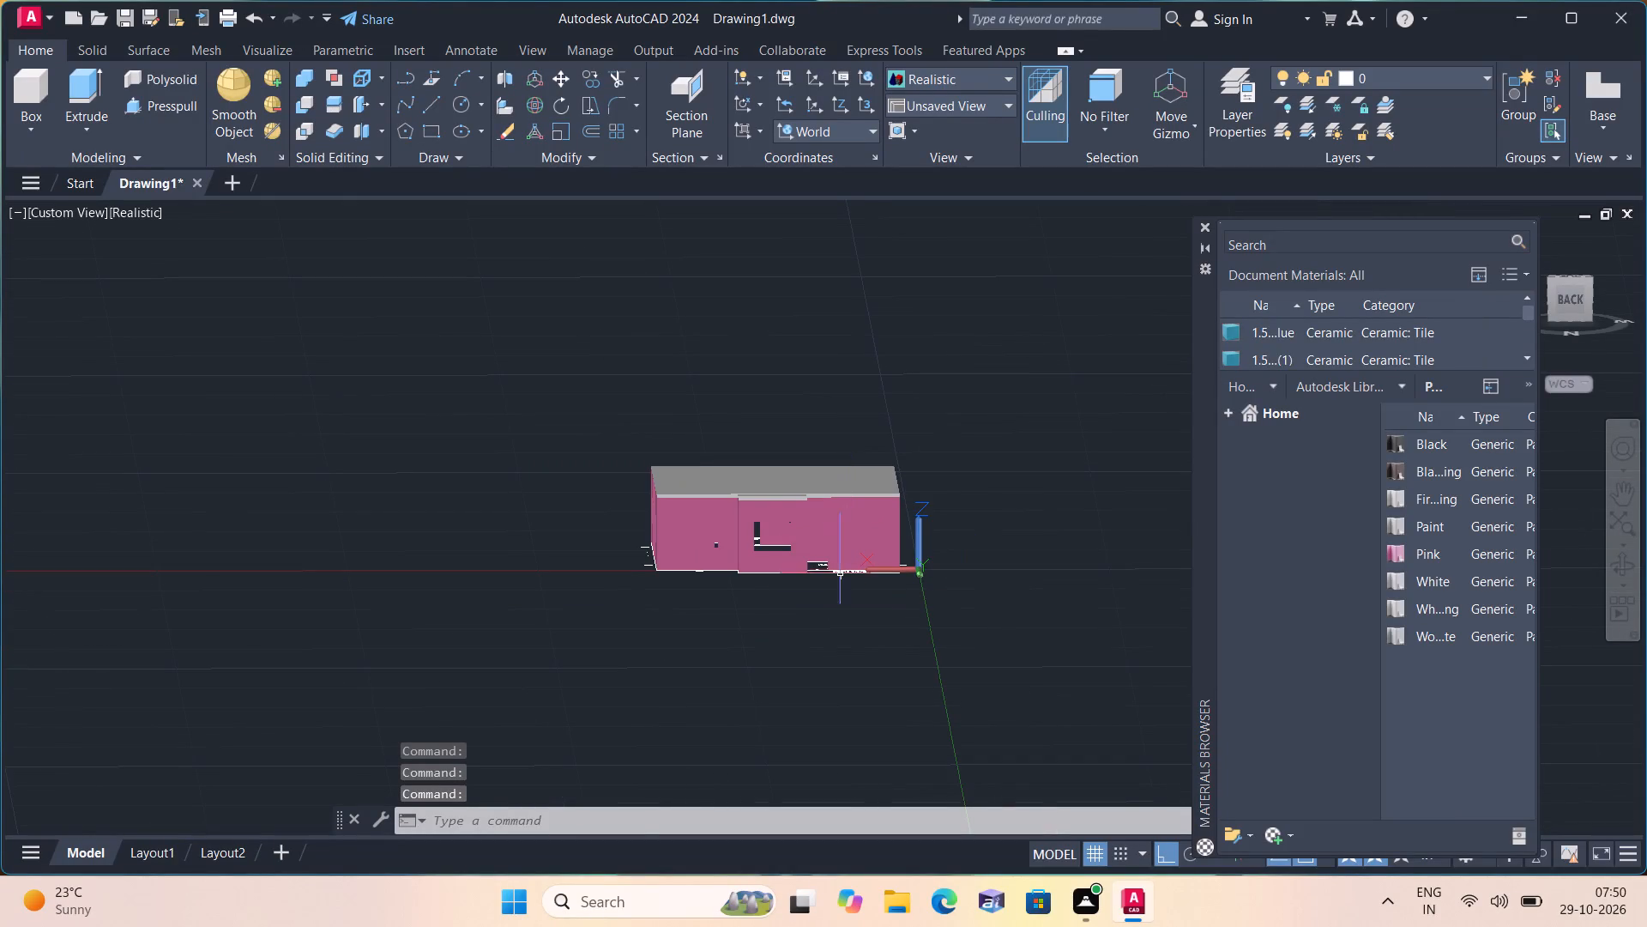
{"action": "key", "text": "Escape"}
{"action": "middle_click_drag", "start_coordinate": [781, 603], "coordinate": [987, 597], "text": "shift"}
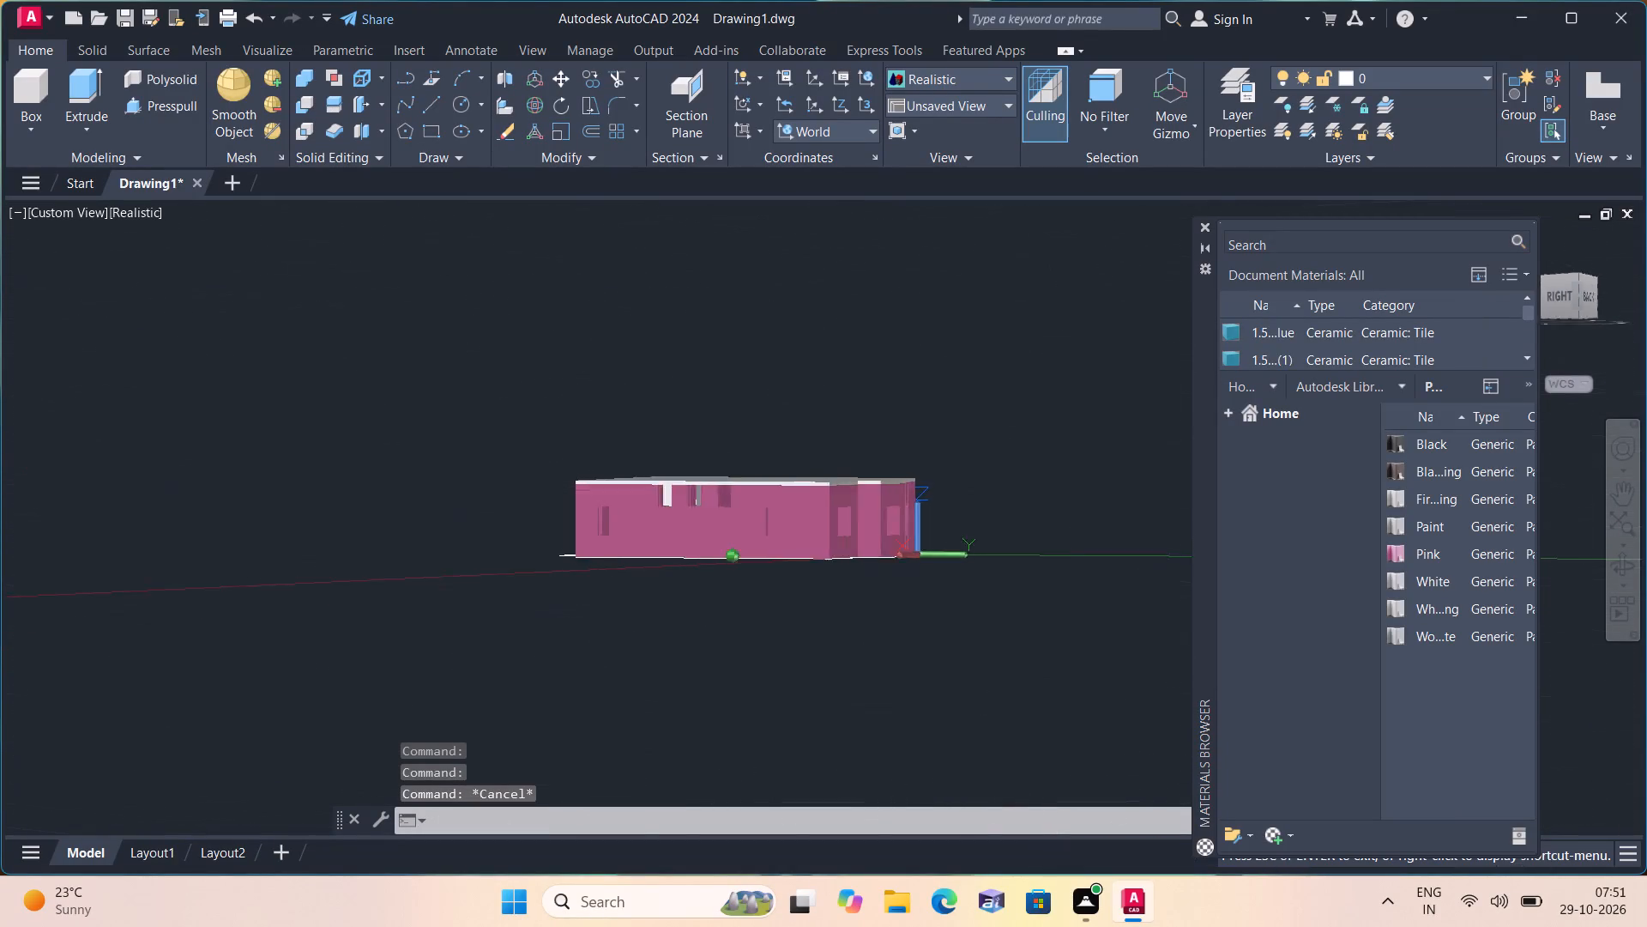
{"action": "middle_click_drag", "start_coordinate": [987, 597], "coordinate": [1041, 668], "text": "shift"}
{"action": "middle_click_drag", "start_coordinate": [590, 556], "coordinate": [868, 652]}
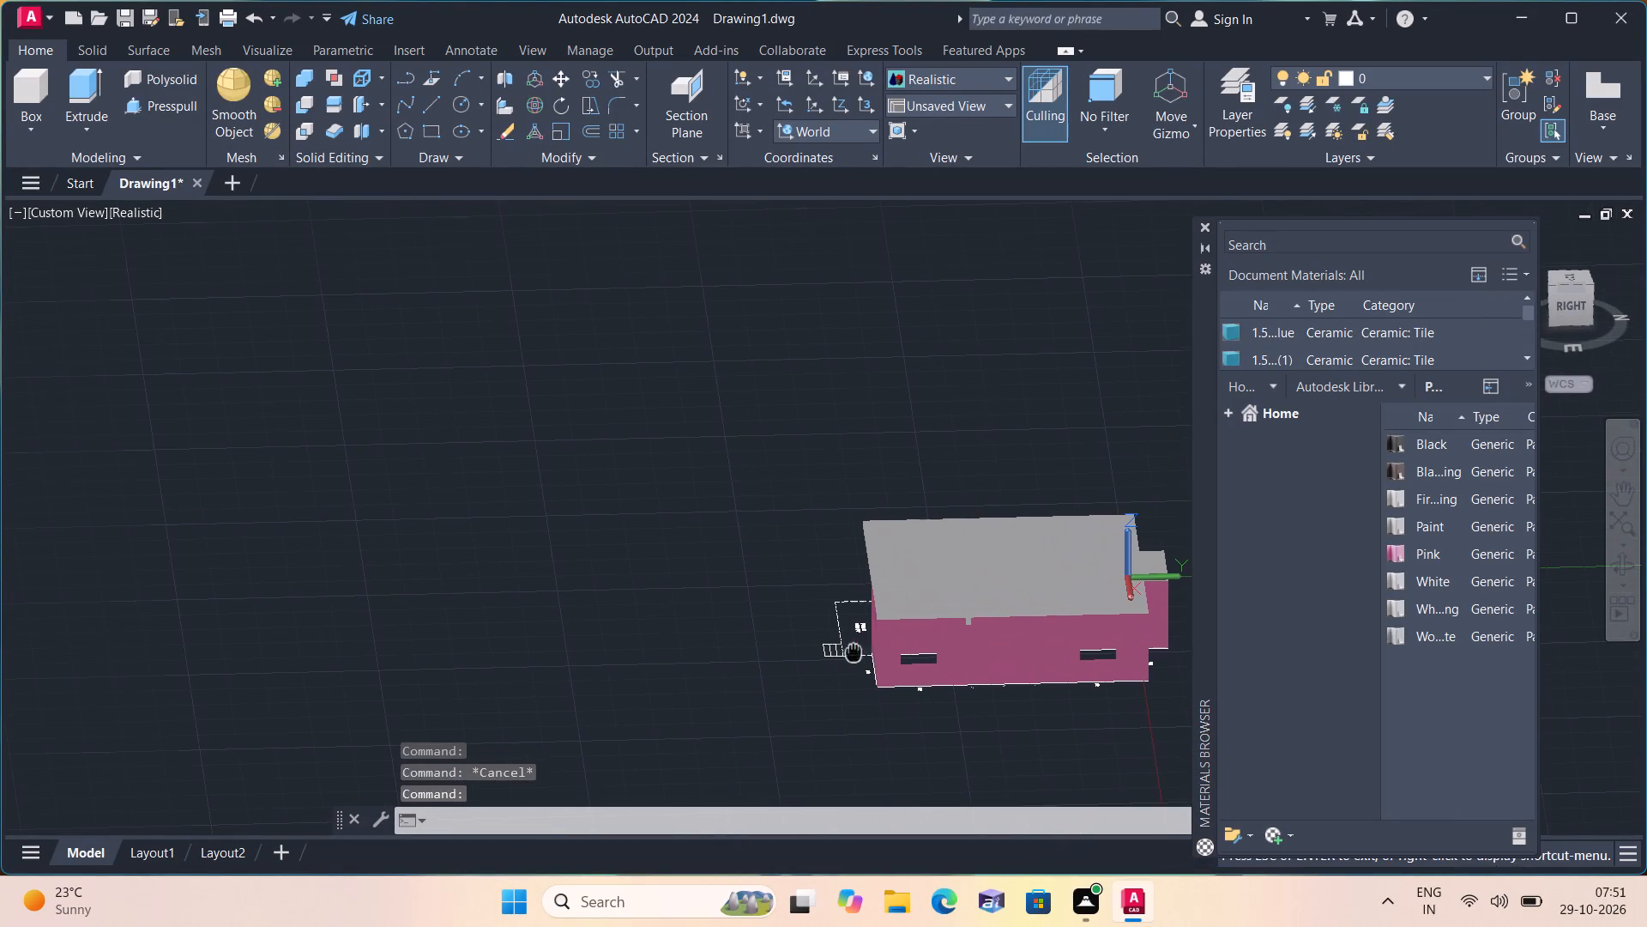
{"action": "middle_click_drag", "start_coordinate": [996, 656], "coordinate": [869, 663]}
{"action": "middle_click_drag", "start_coordinate": [917, 683], "coordinate": [656, 639], "text": "shift"}
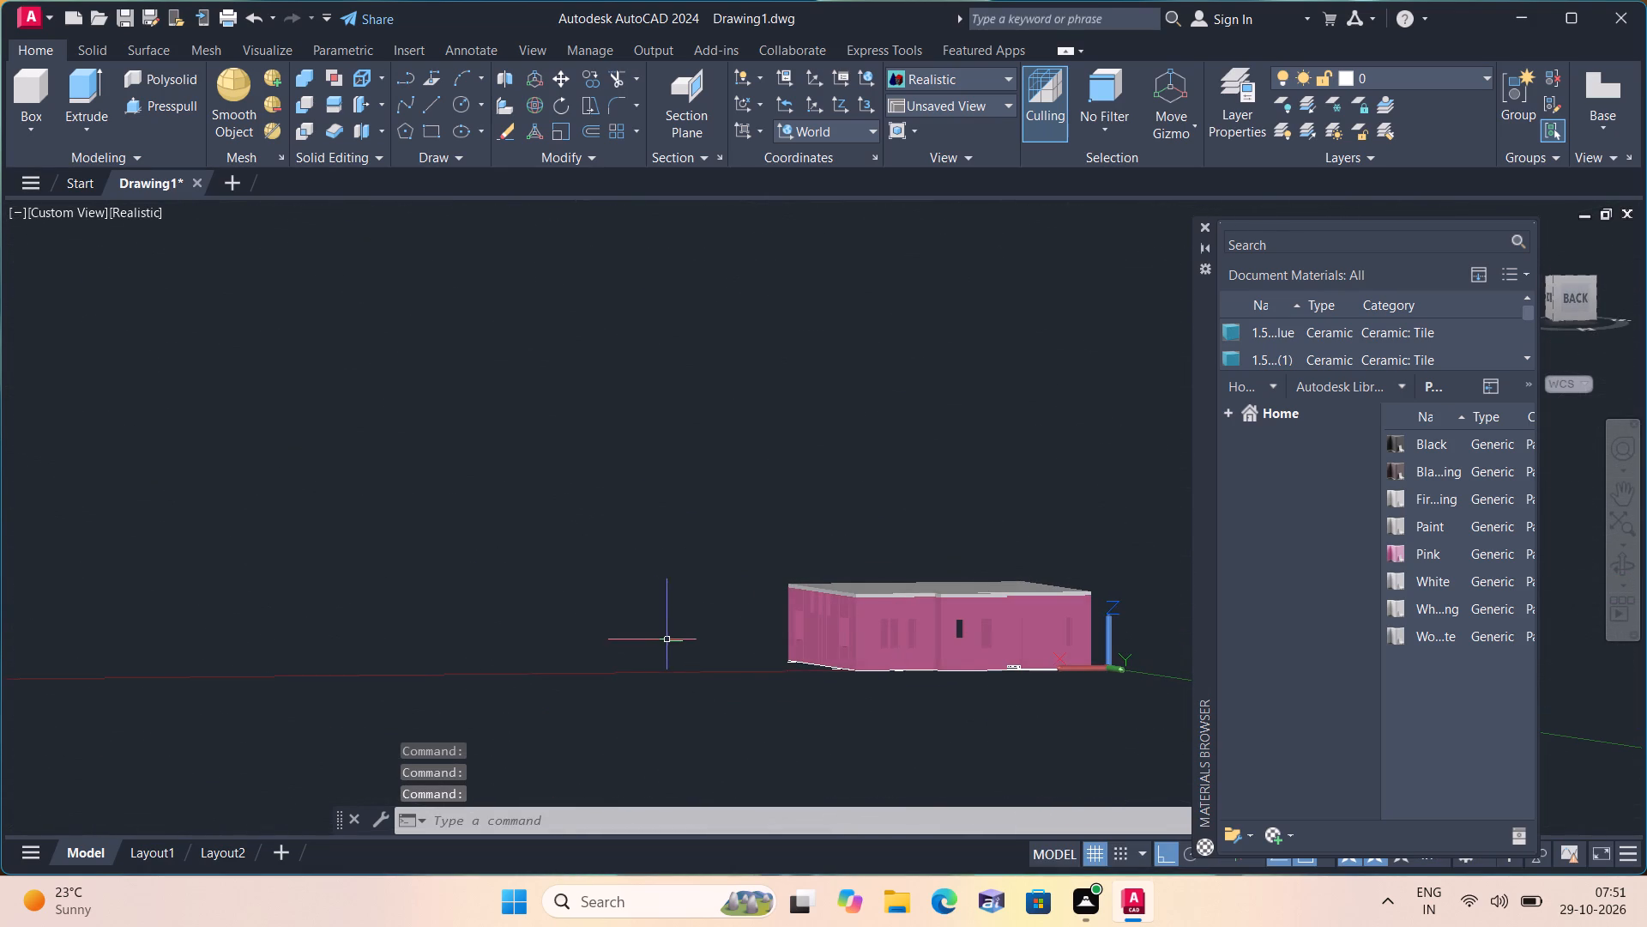
{"action": "scroll", "coordinate": [1156, 683], "scroll_direction": "down", "scroll_amount": 2}
{"action": "middle_click_drag", "start_coordinate": [1101, 676], "coordinate": [973, 671]}
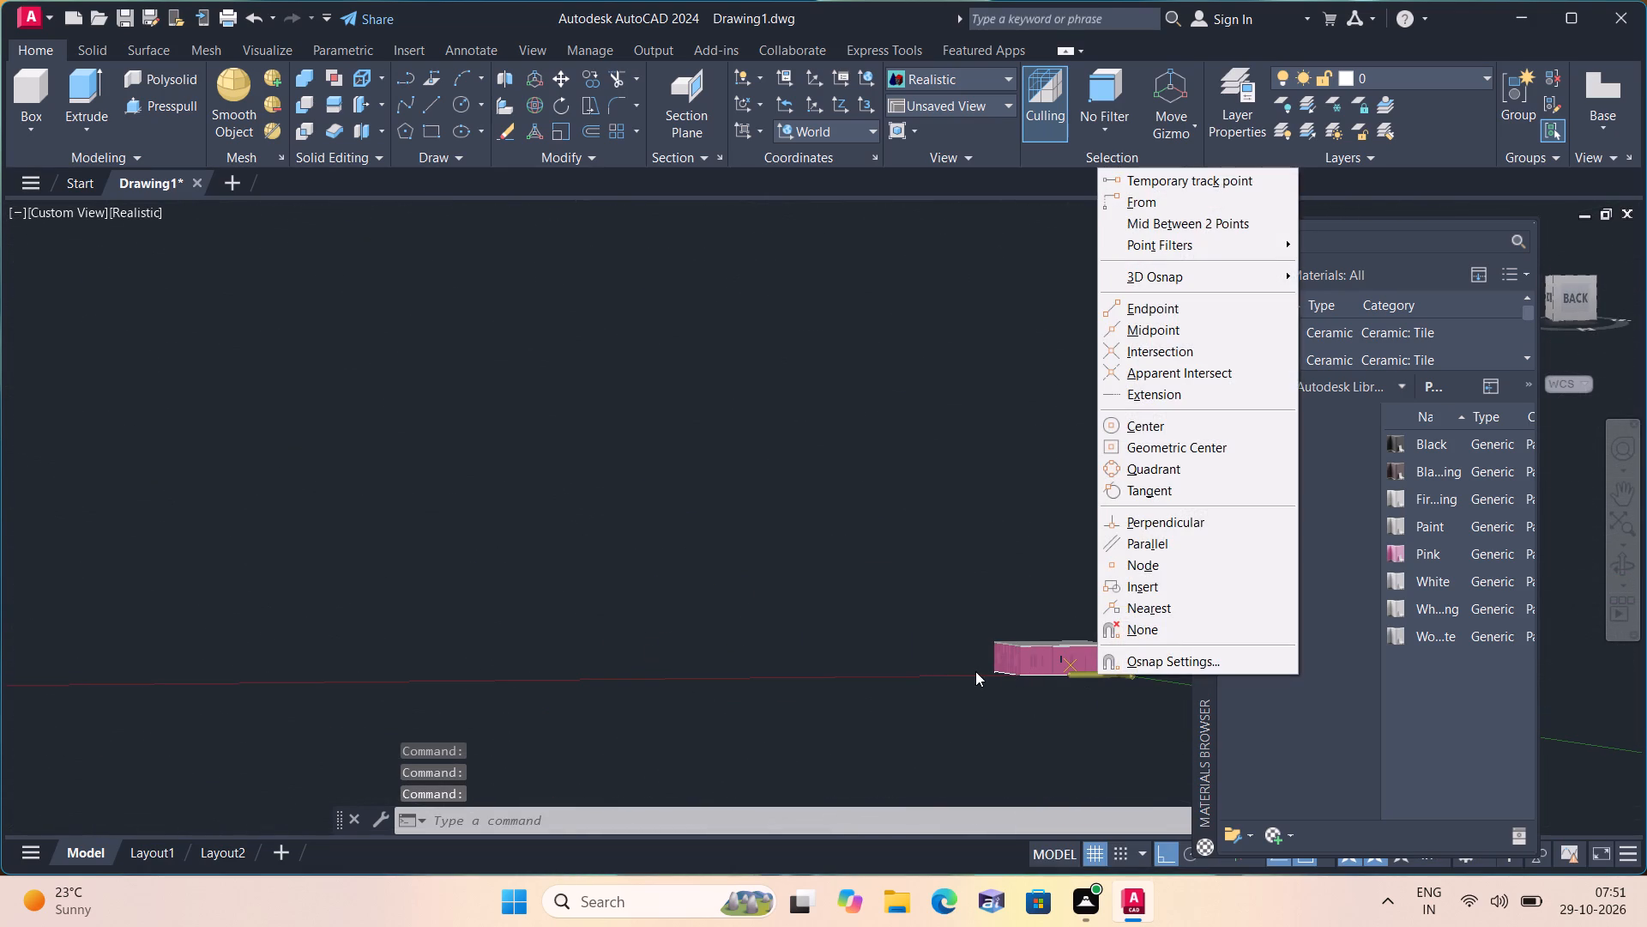
{"action": "left_click", "coordinate": [979, 501]}
{"action": "left_click", "coordinate": [1000, 556]}
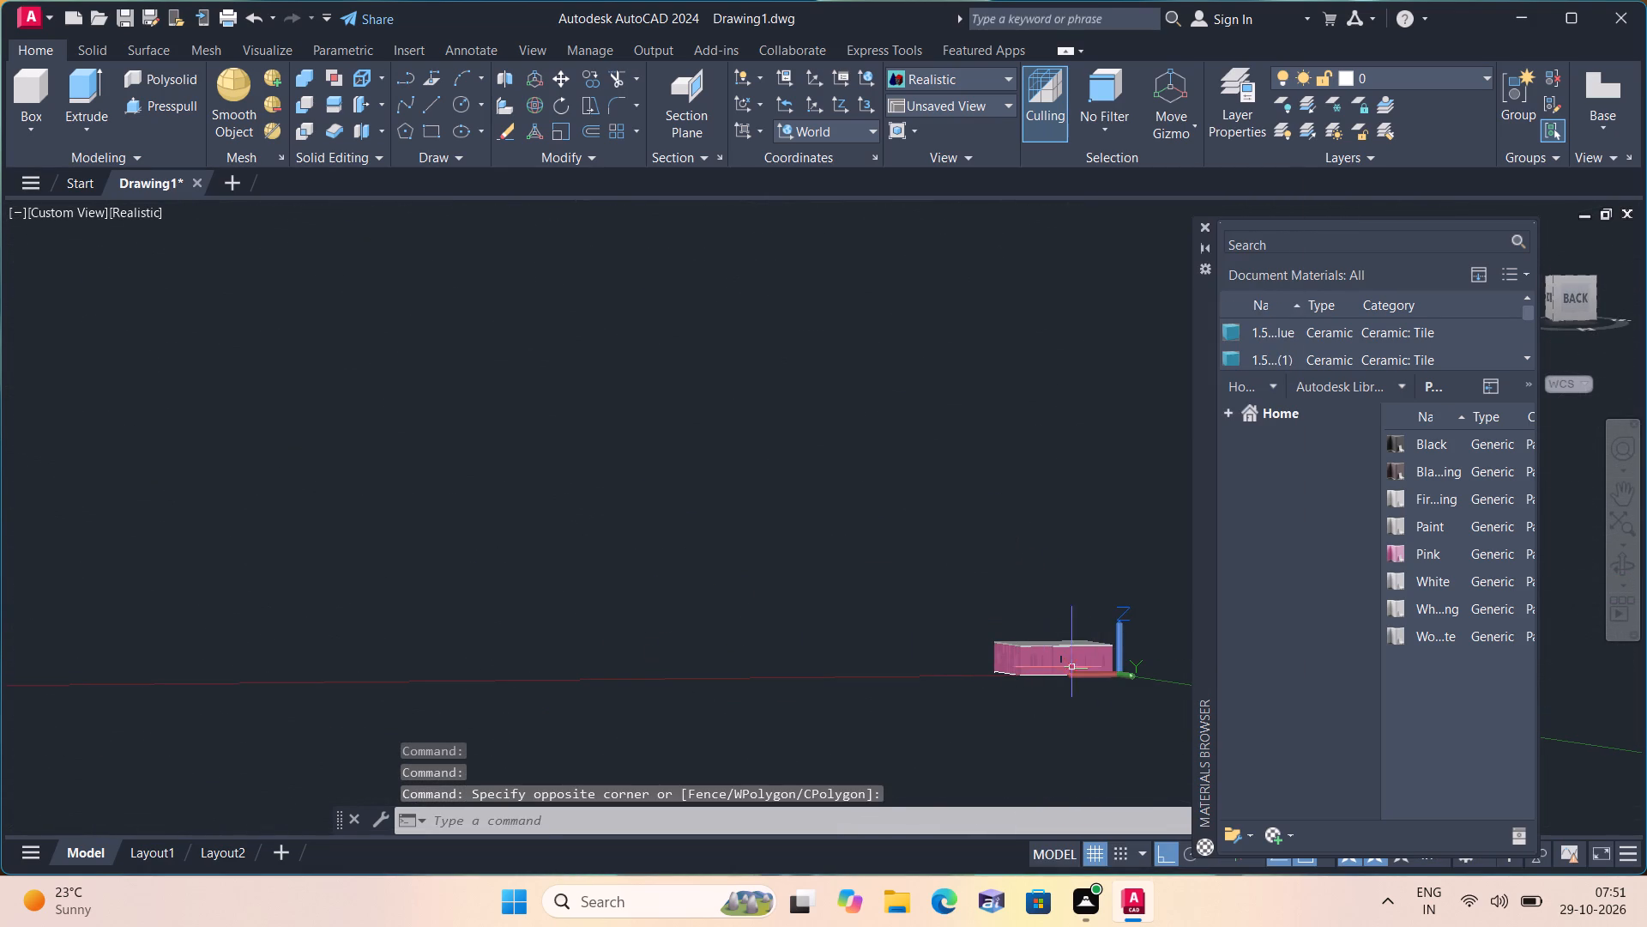
{"action": "middle_click_drag", "start_coordinate": [1102, 704], "coordinate": [968, 682], "text": "shift"}
{"action": "scroll", "coordinate": [1042, 667], "scroll_direction": "up", "scroll_amount": 1}
{"action": "scroll", "coordinate": [1132, 639], "scroll_direction": "up", "scroll_amount": 3}
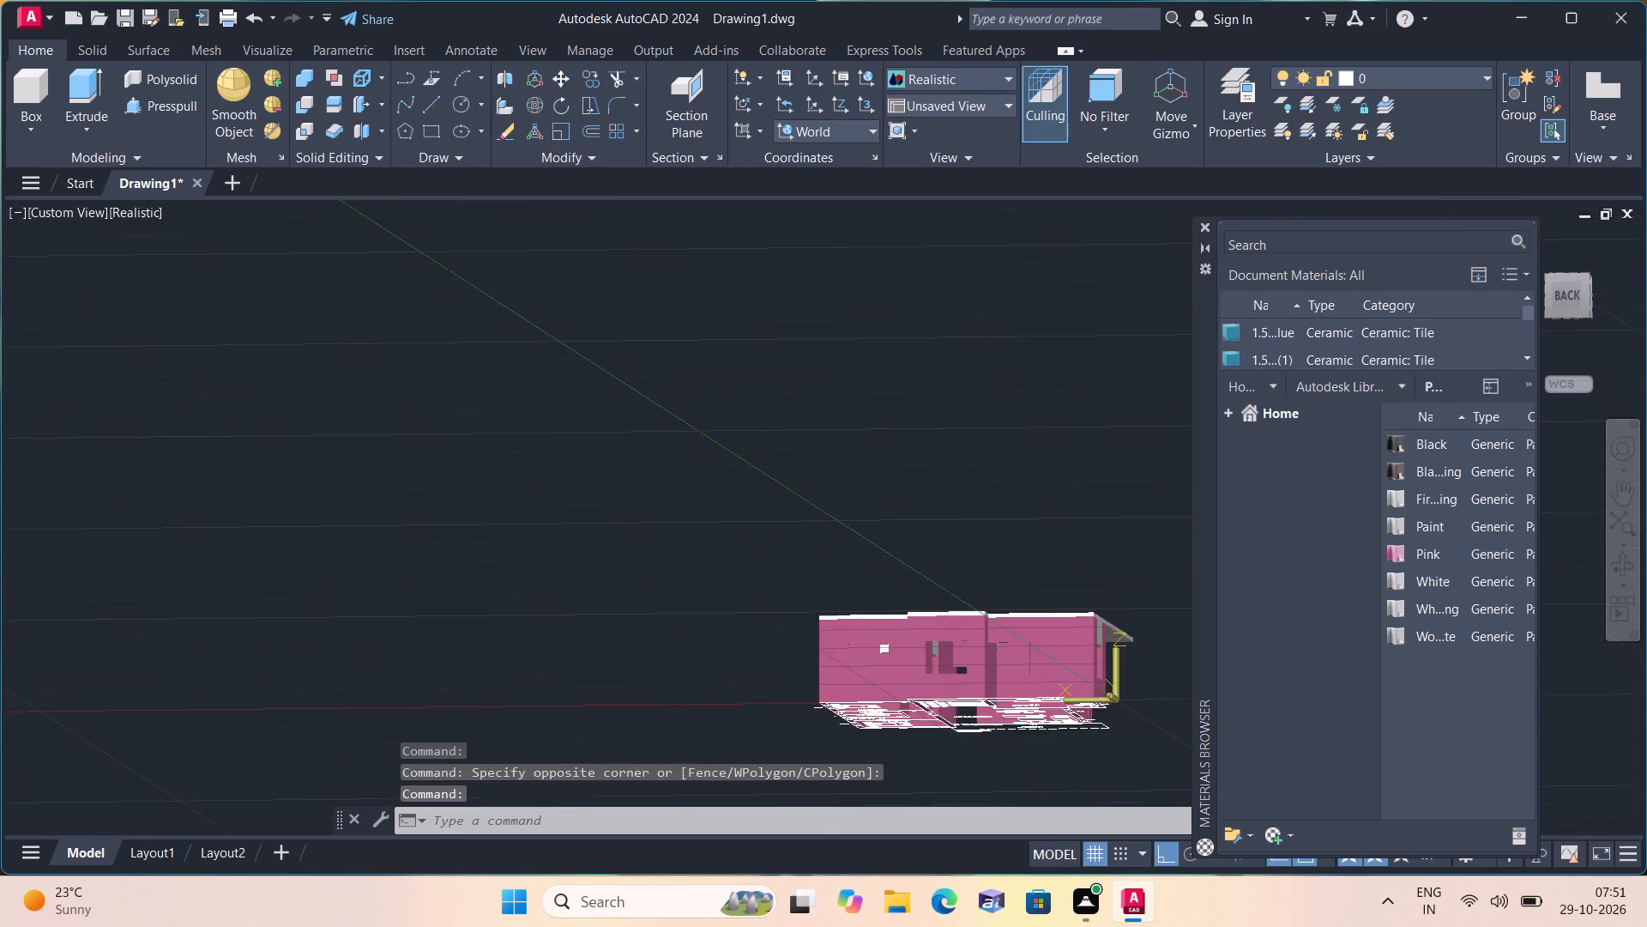
{"action": "scroll", "coordinate": [1122, 639], "scroll_direction": "up", "scroll_amount": 4}
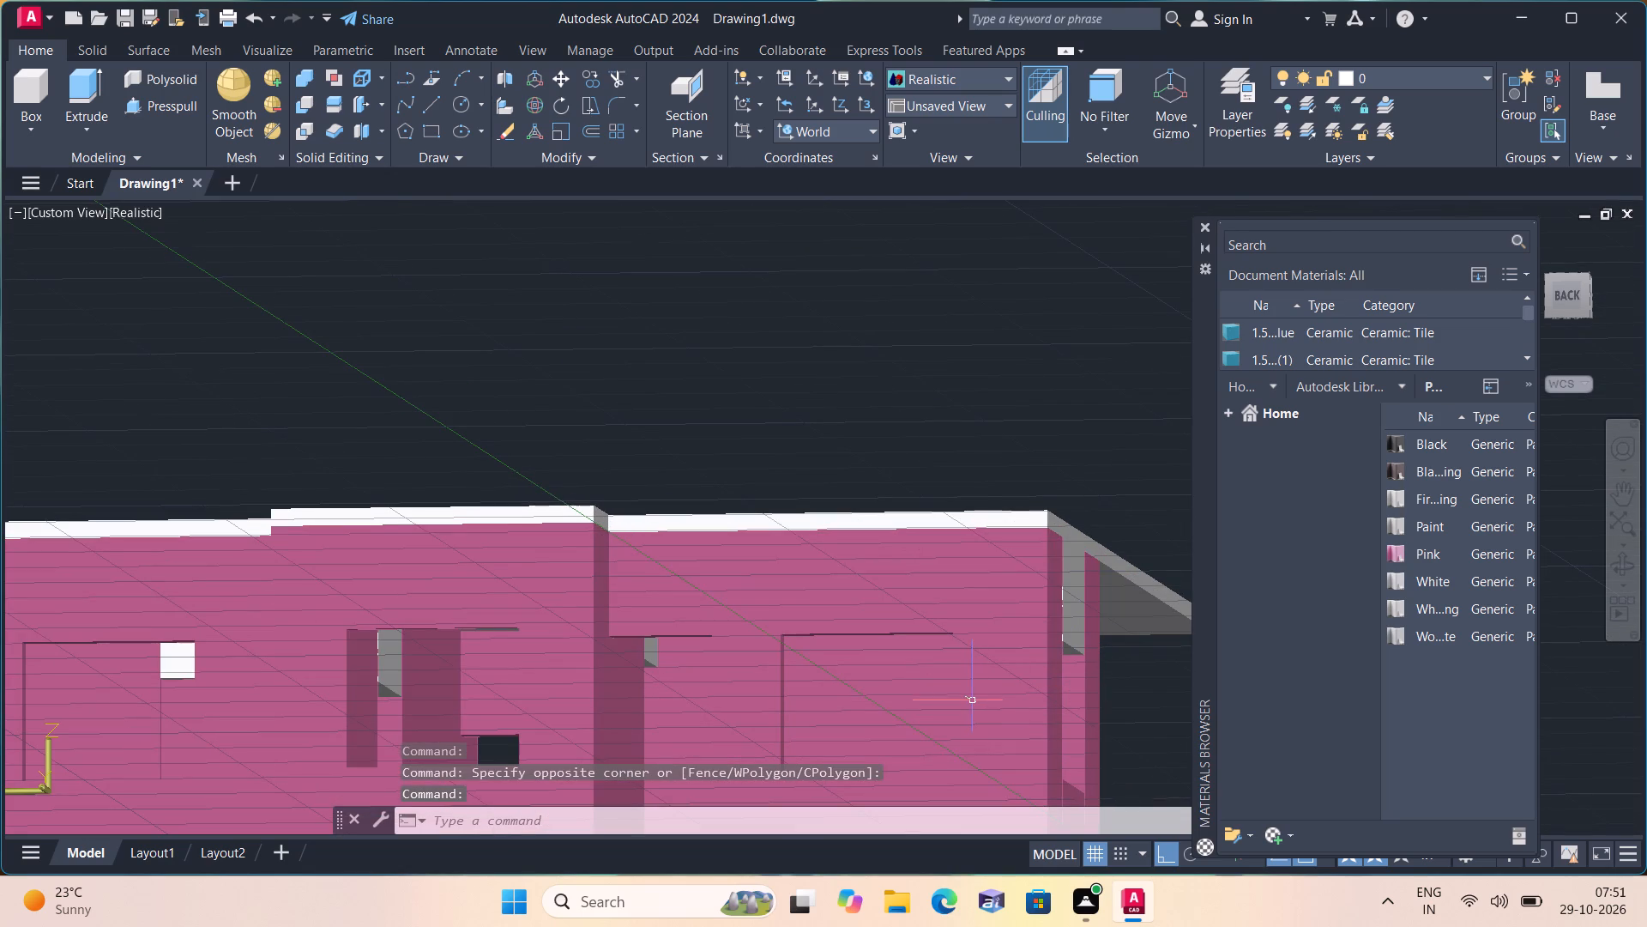
{"action": "middle_click_drag", "start_coordinate": [1030, 682], "coordinate": [967, 667]}
{"action": "key", "text": "Escape"}
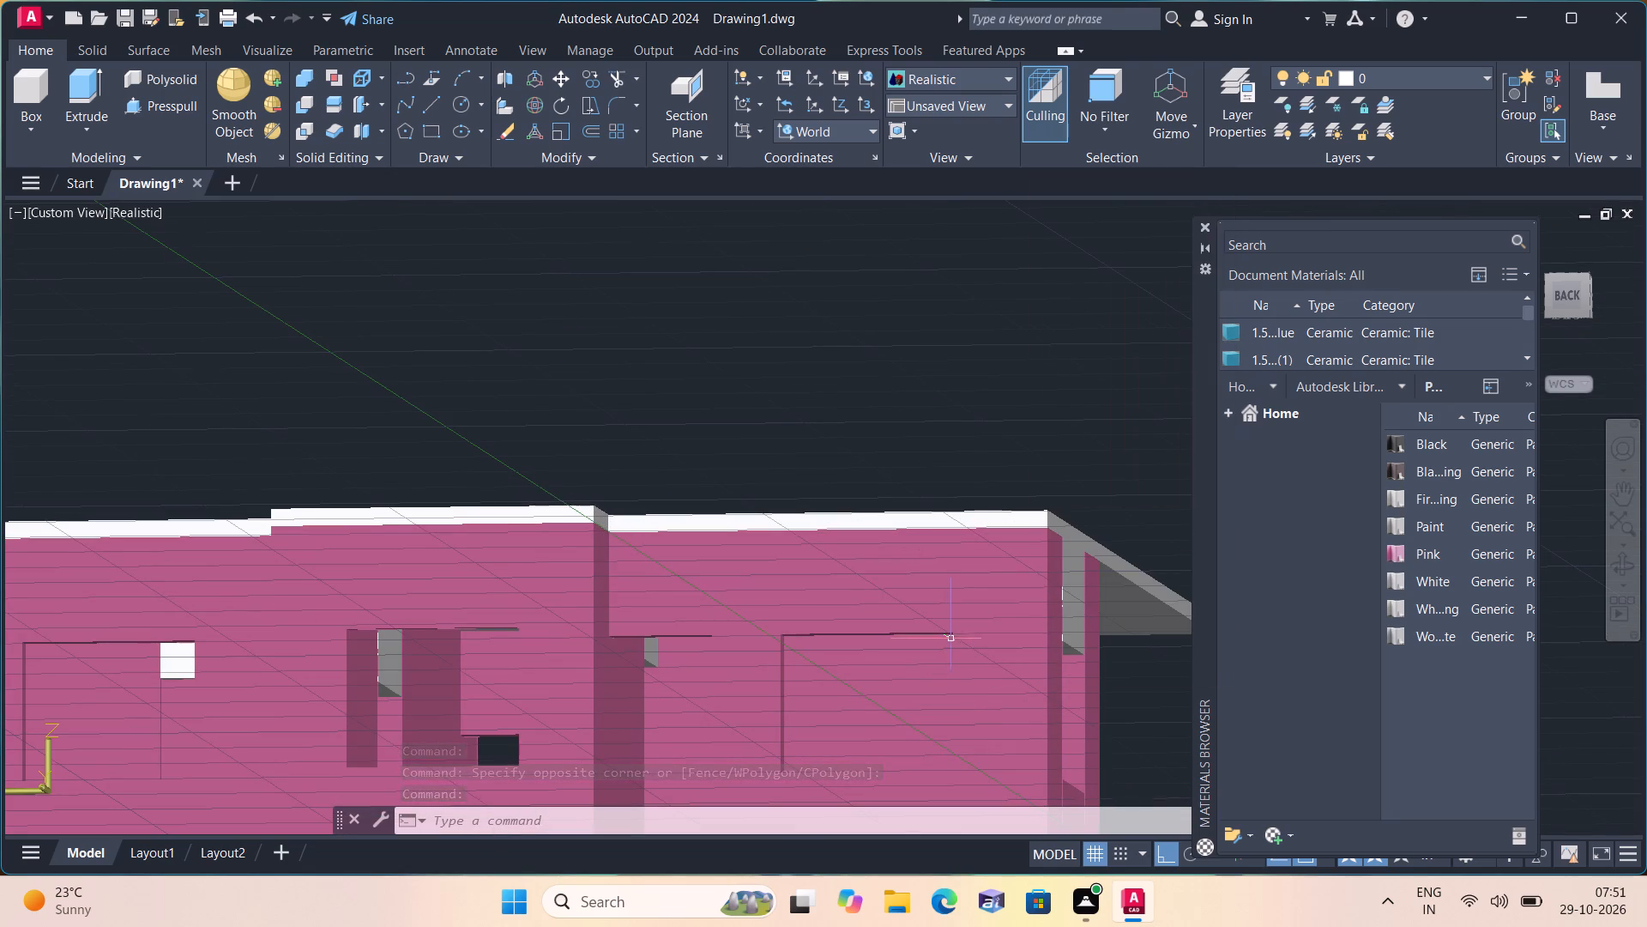
Apply the Pink paint to the west wall's middle and rear white segments below the roof.
{"action": "middle_click_drag", "start_coordinate": [974, 653], "coordinate": [811, 659], "text": "shift"}
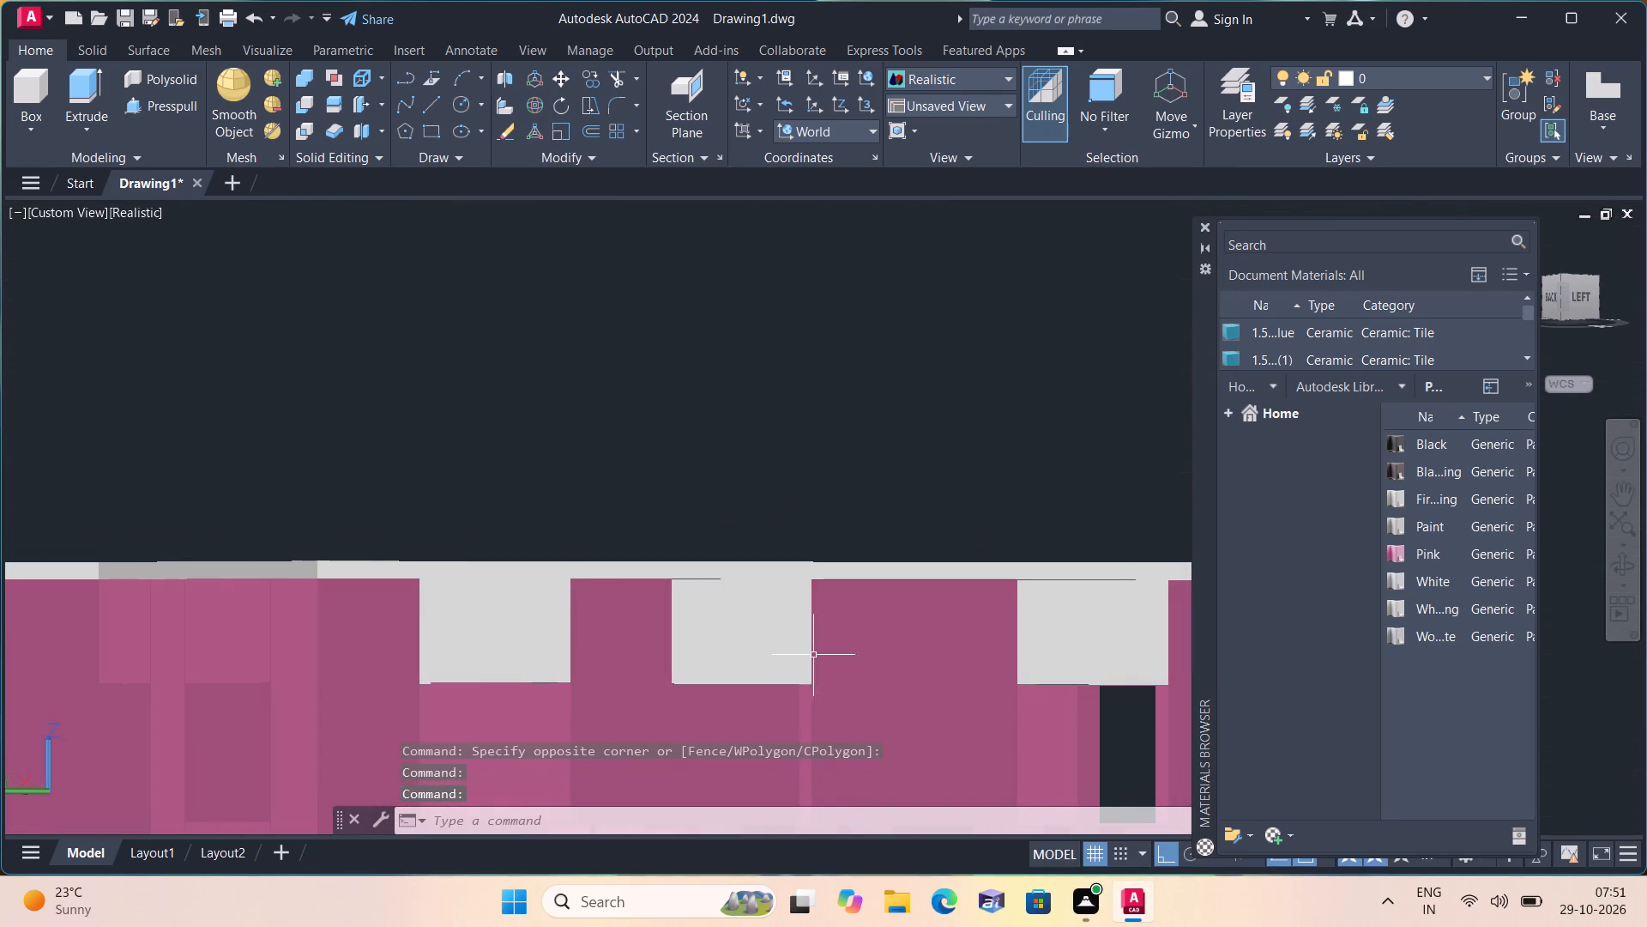
{"action": "left_click_drag", "start_coordinate": [1405, 552], "coordinate": [1352, 554]}
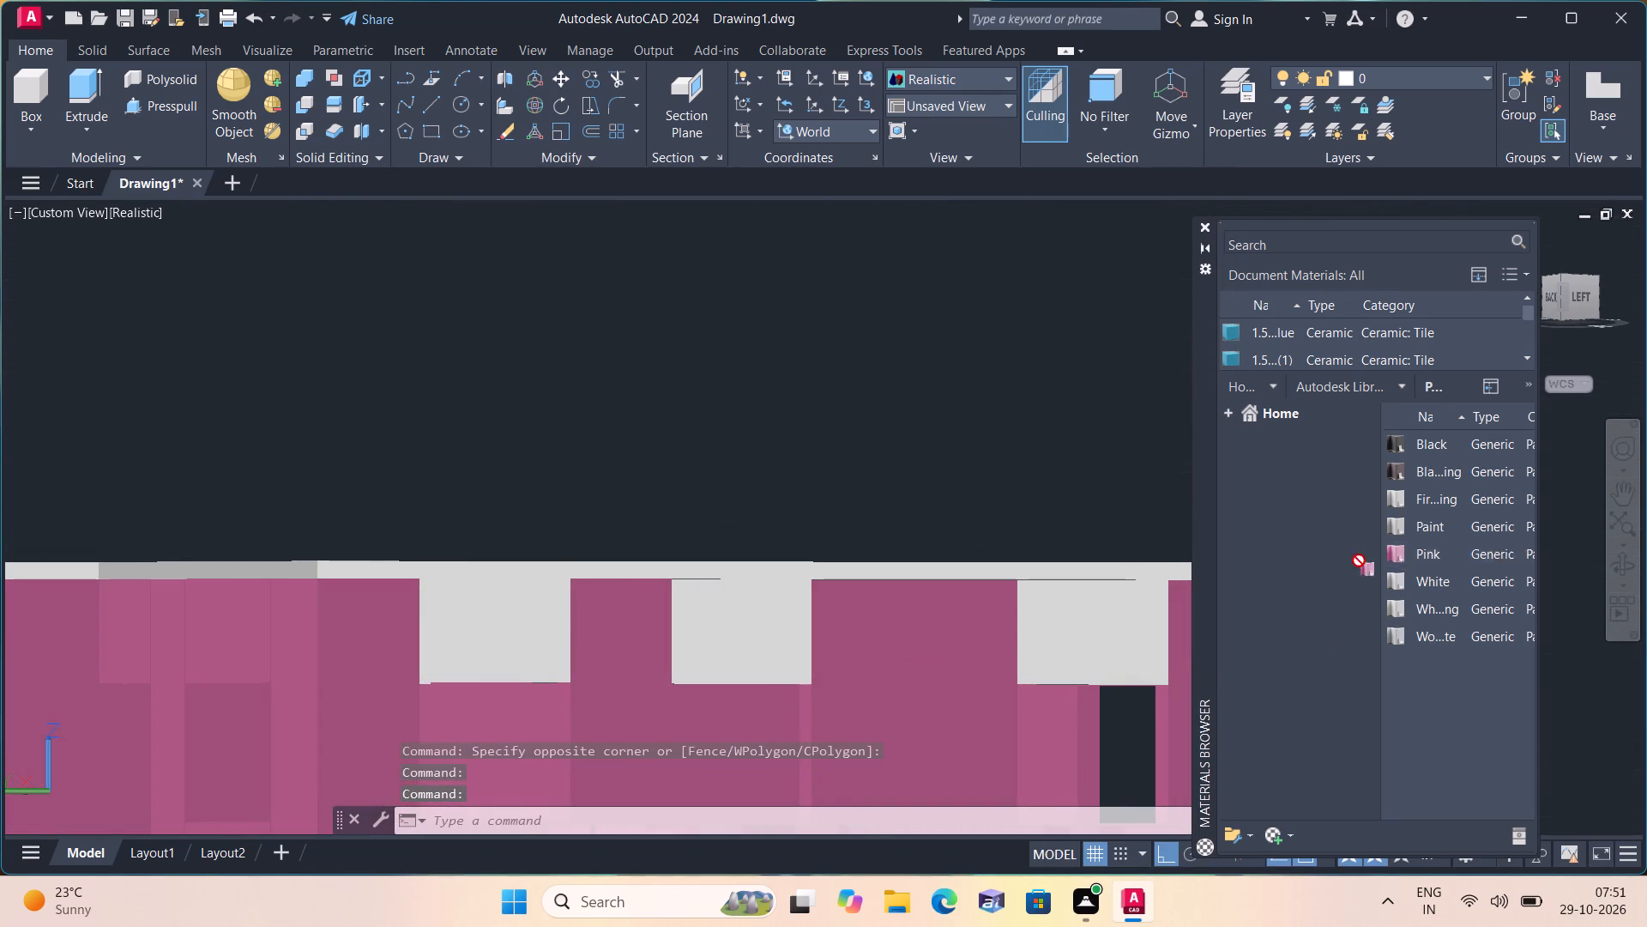
{"action": "left_click_drag", "start_coordinate": [1352, 554], "coordinate": [738, 609]}
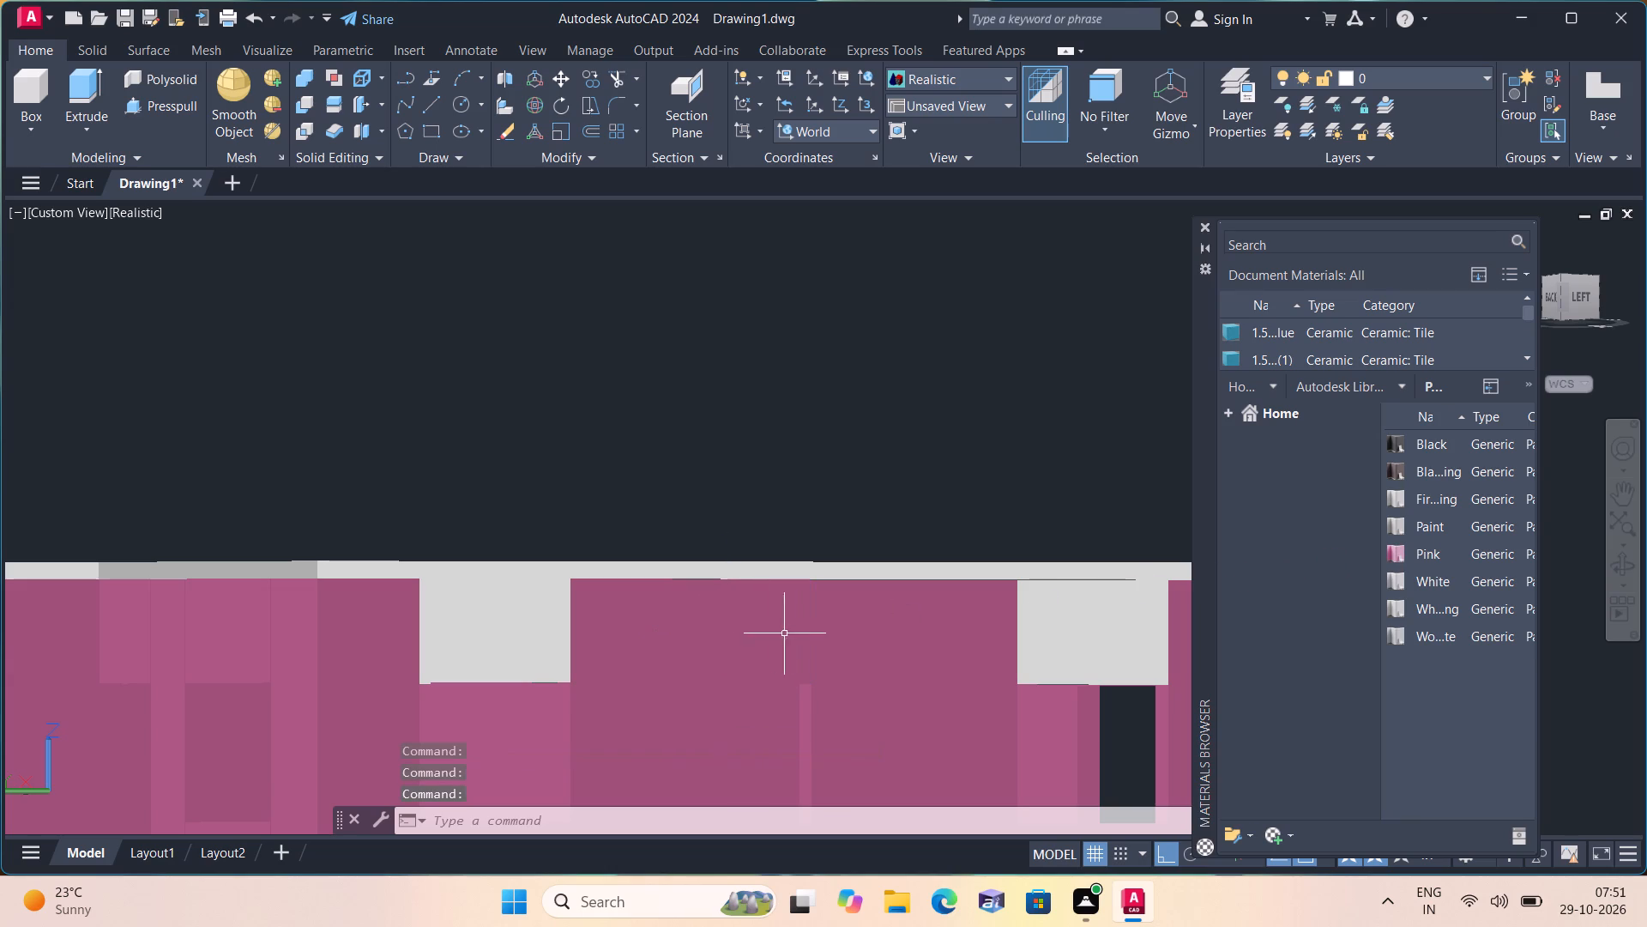
{"action": "scroll", "coordinate": [331, 606], "scroll_direction": "up", "scroll_amount": 6}
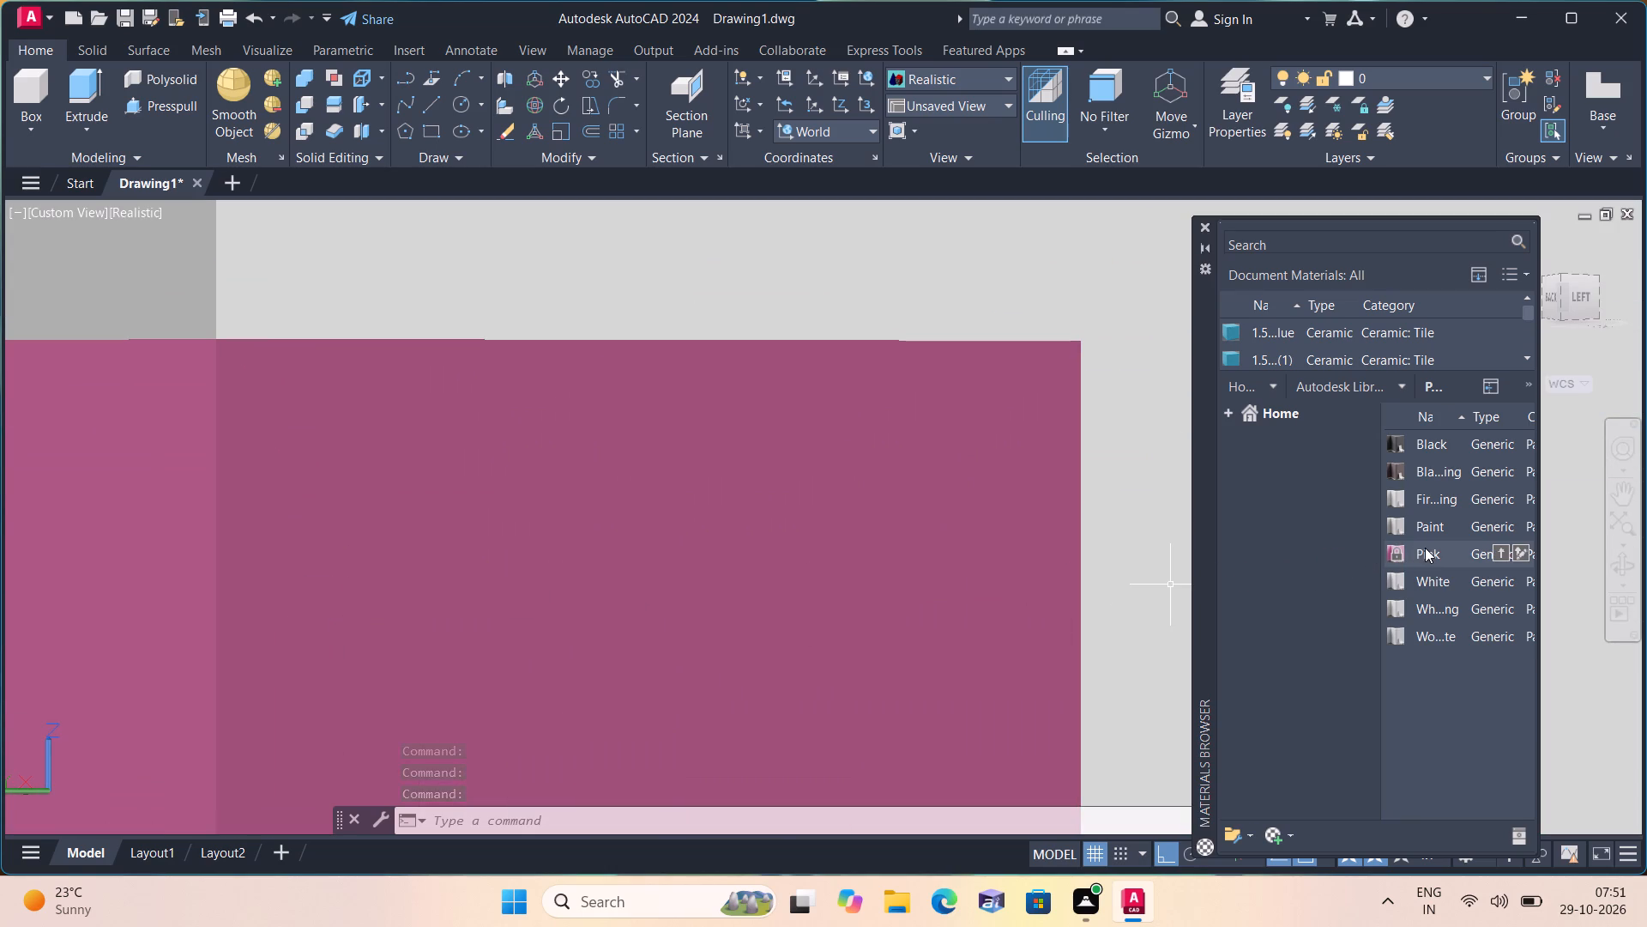
{"action": "left_click_drag", "start_coordinate": [1418, 552], "coordinate": [1208, 560]}
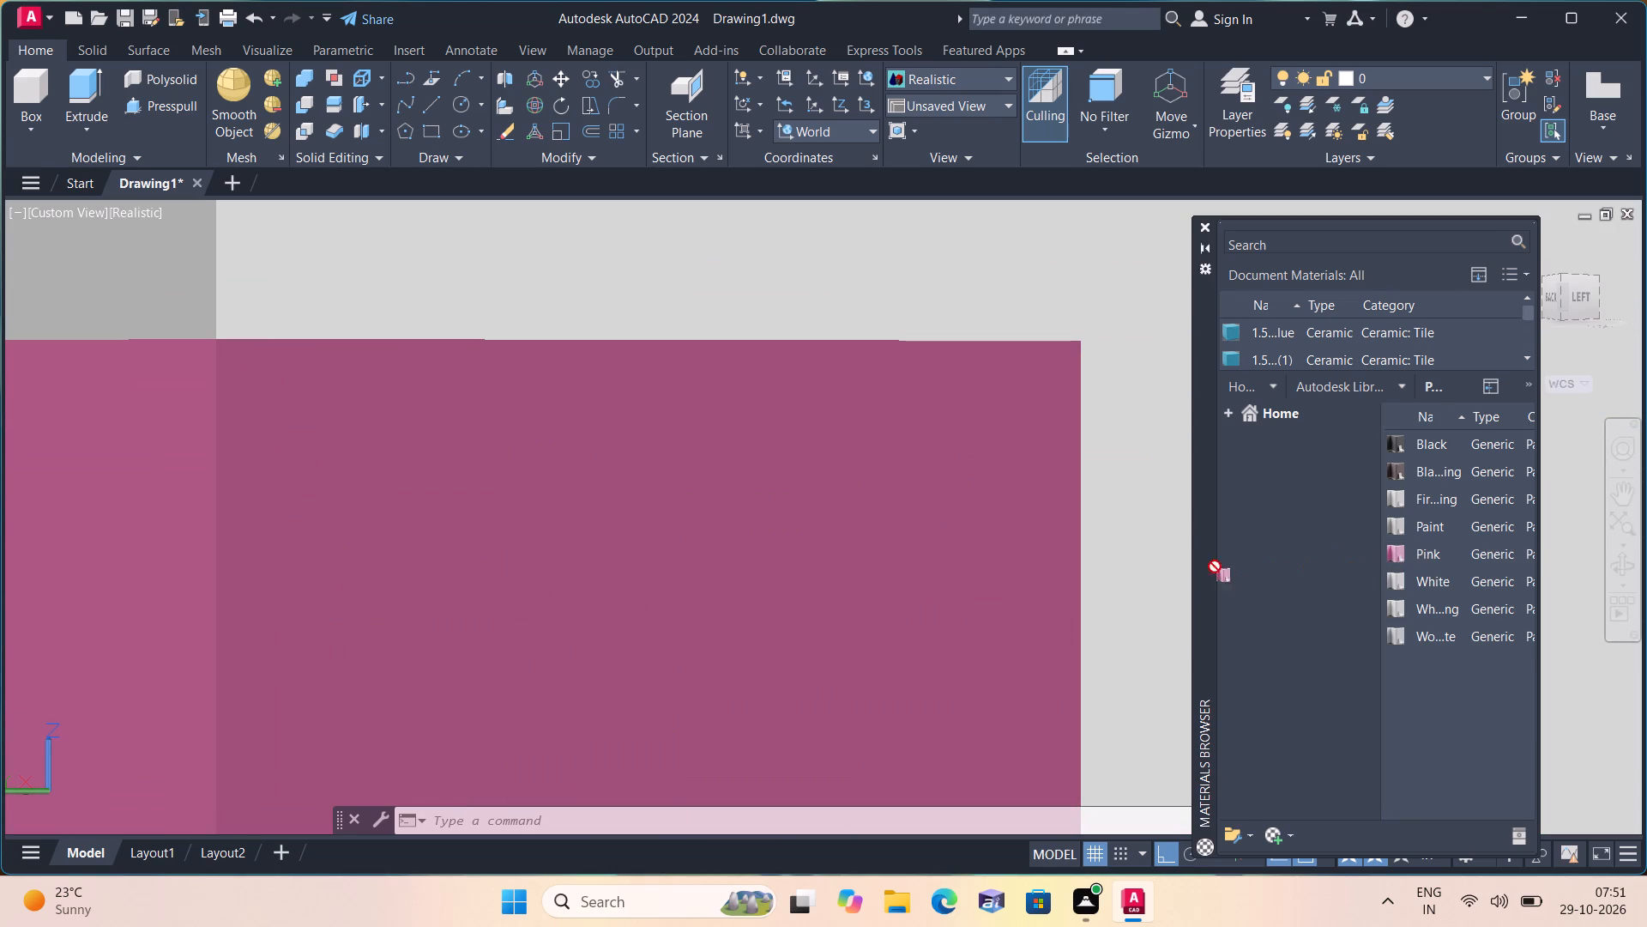
{"action": "left_click_drag", "start_coordinate": [1208, 560], "coordinate": [1129, 531]}
{"action": "scroll", "coordinate": [1115, 532], "scroll_direction": "down", "scroll_amount": 3}
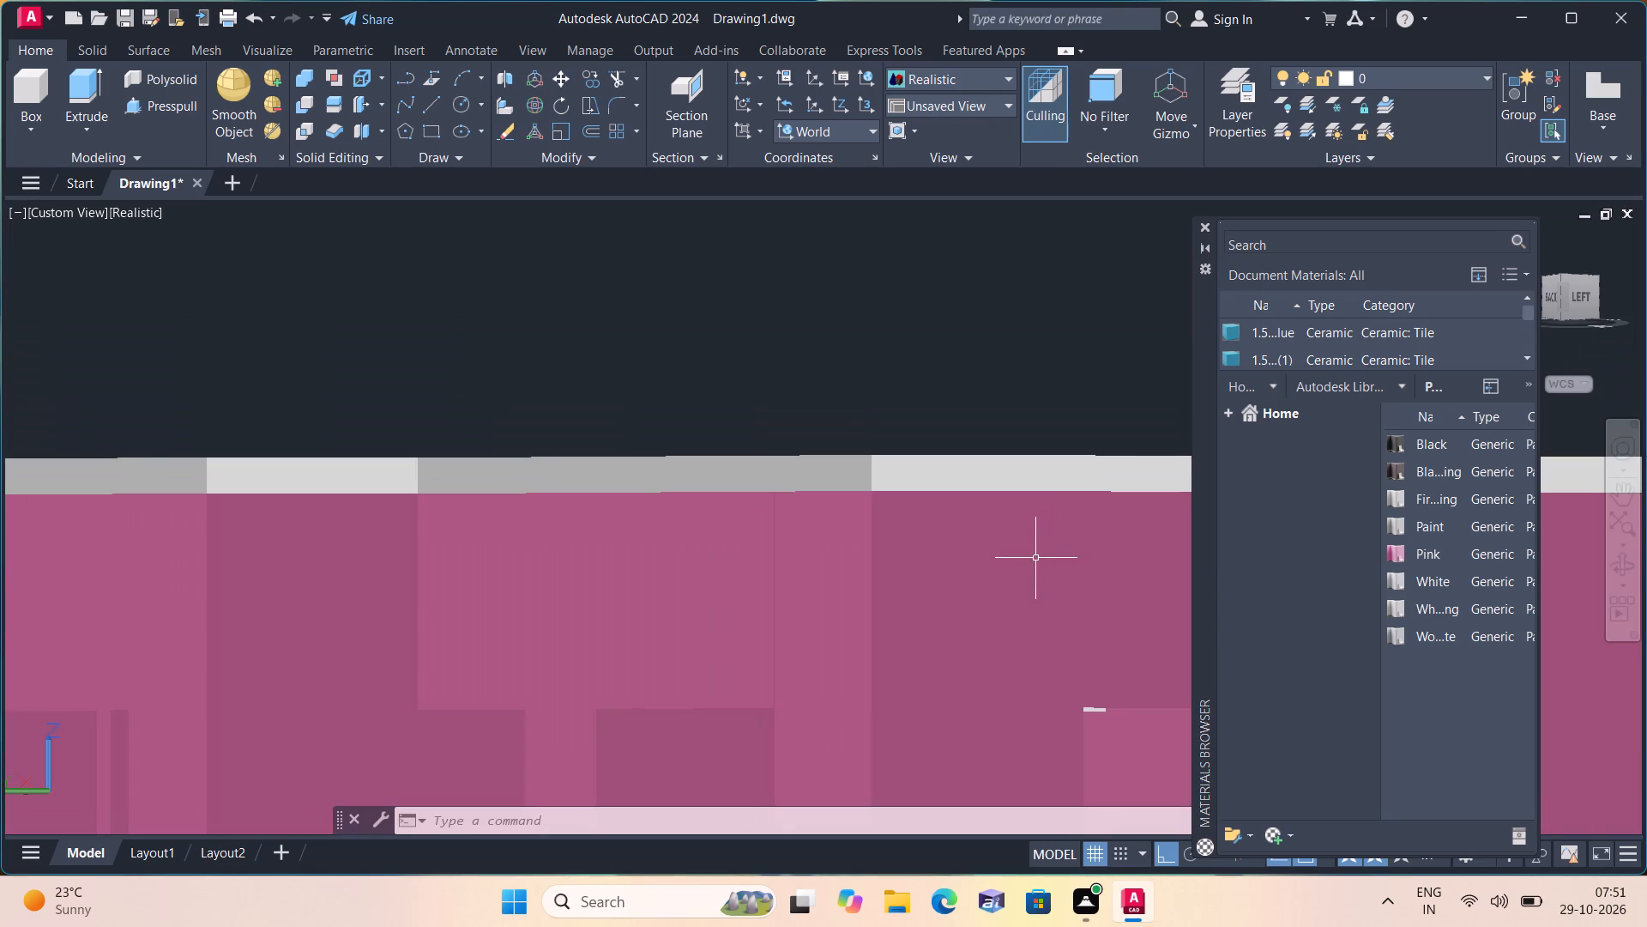
{"action": "key", "text": "Escape"}
Examine the west and rear walls from several angles for segments without Pink paint and for blocked window openings.
{"action": "scroll", "coordinate": [686, 643], "scroll_direction": "up", "scroll_amount": 5}
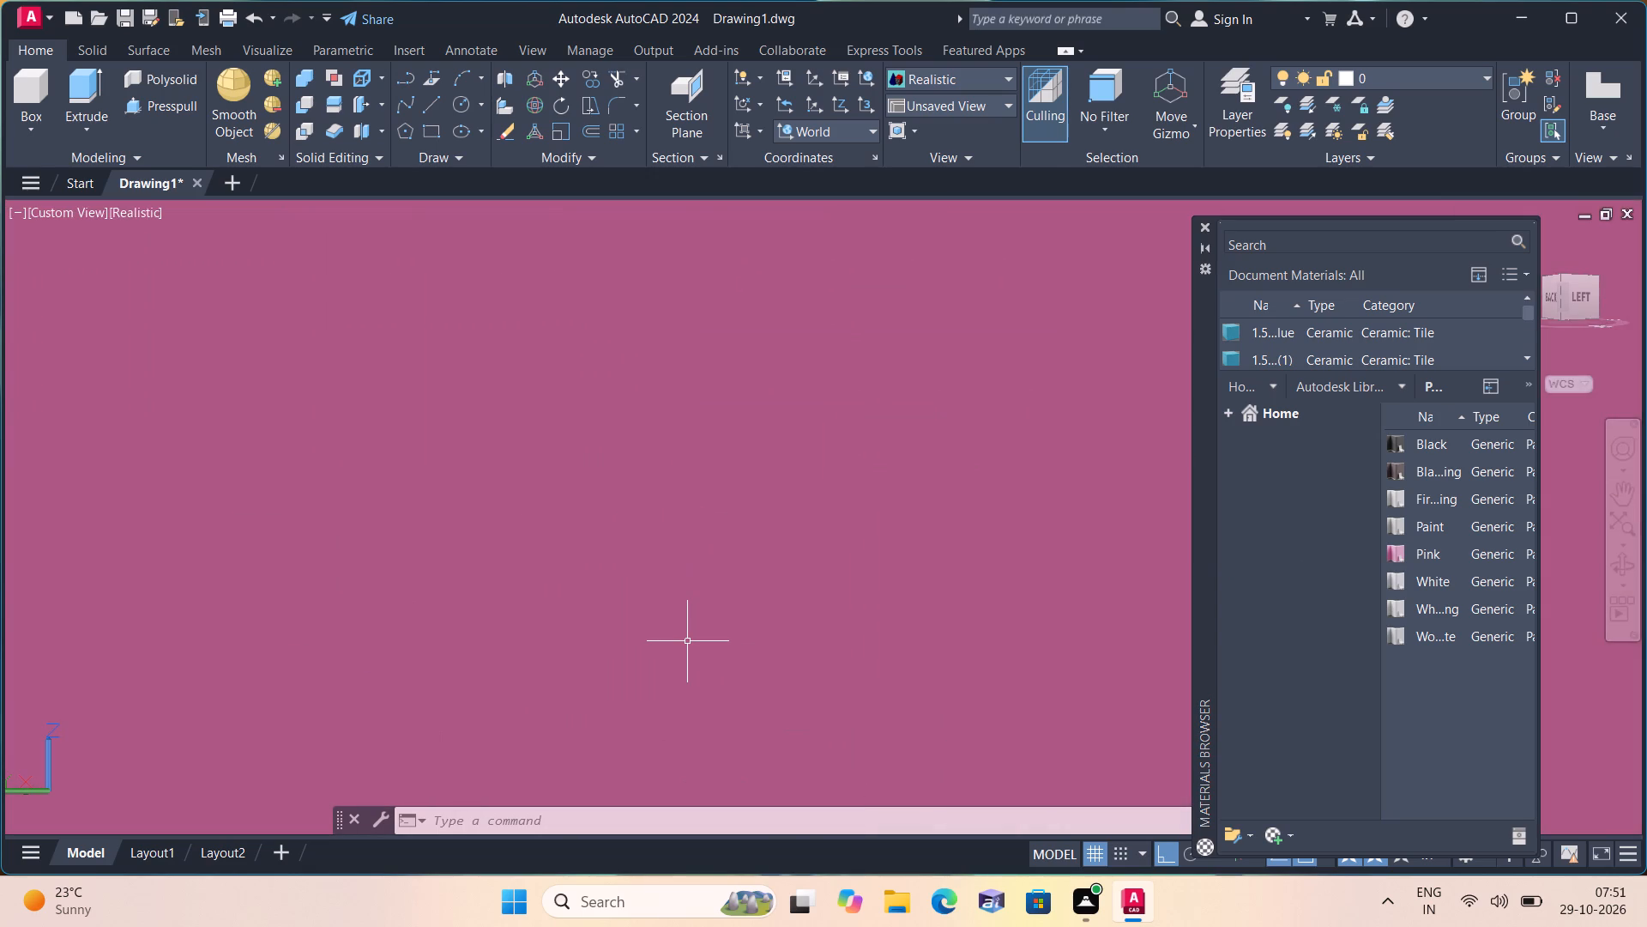
{"action": "scroll", "coordinate": [688, 642], "scroll_direction": "down", "scroll_amount": 7}
{"action": "scroll", "coordinate": [853, 688], "scroll_direction": "down", "scroll_amount": 1}
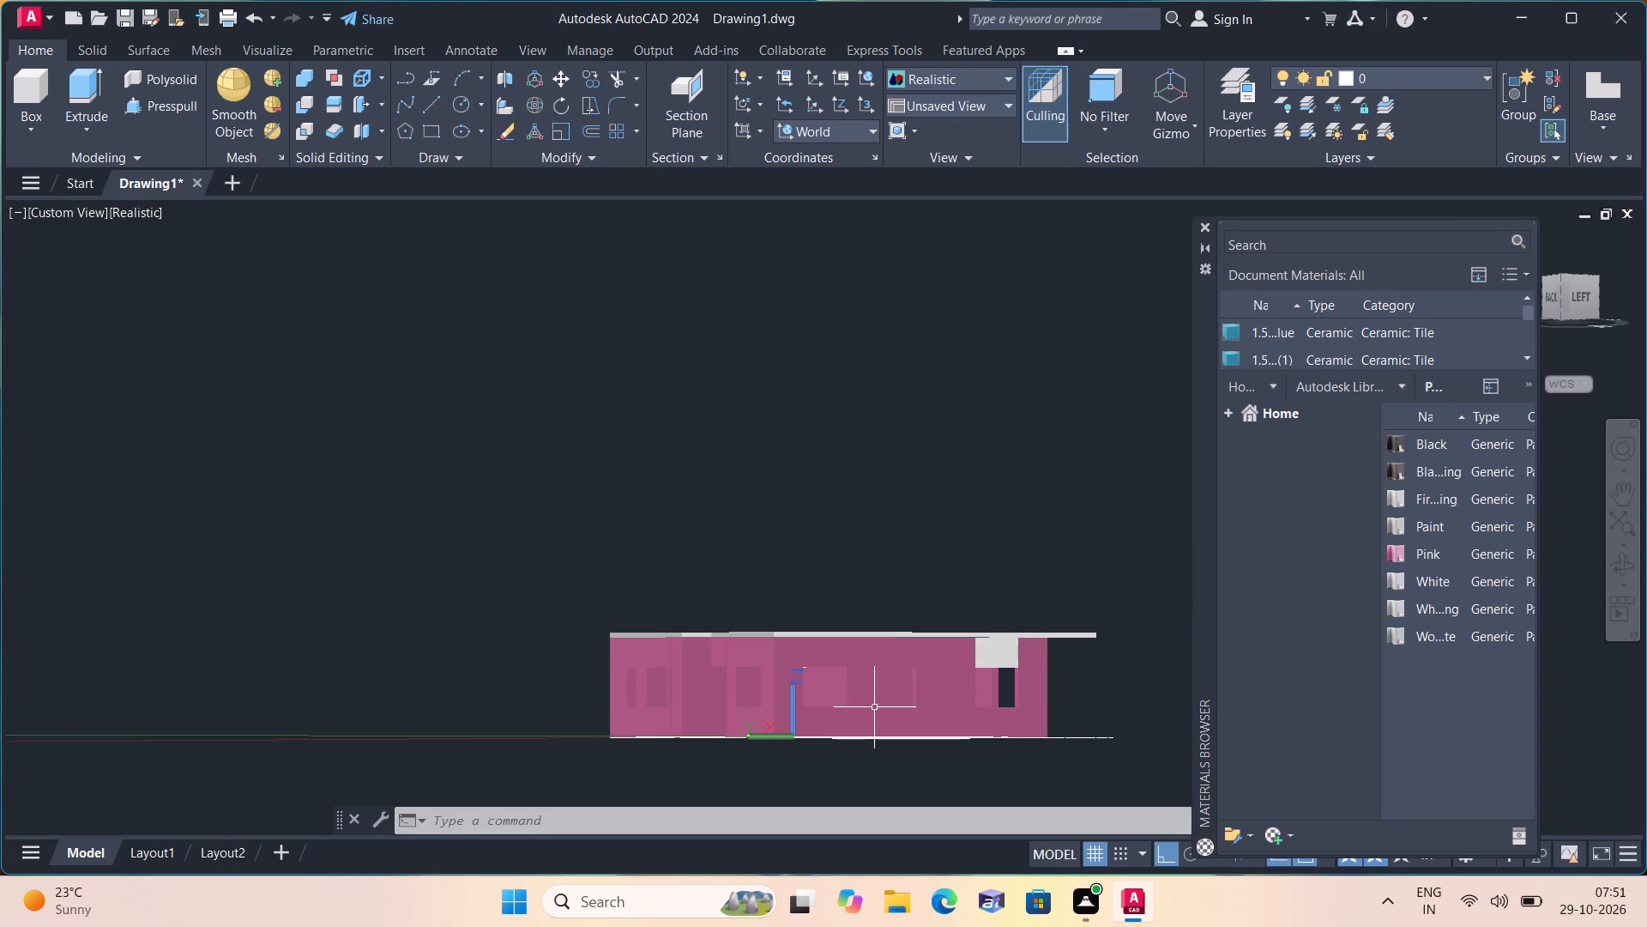
{"action": "middle_click_drag", "start_coordinate": [863, 712], "coordinate": [769, 720], "text": "shift"}
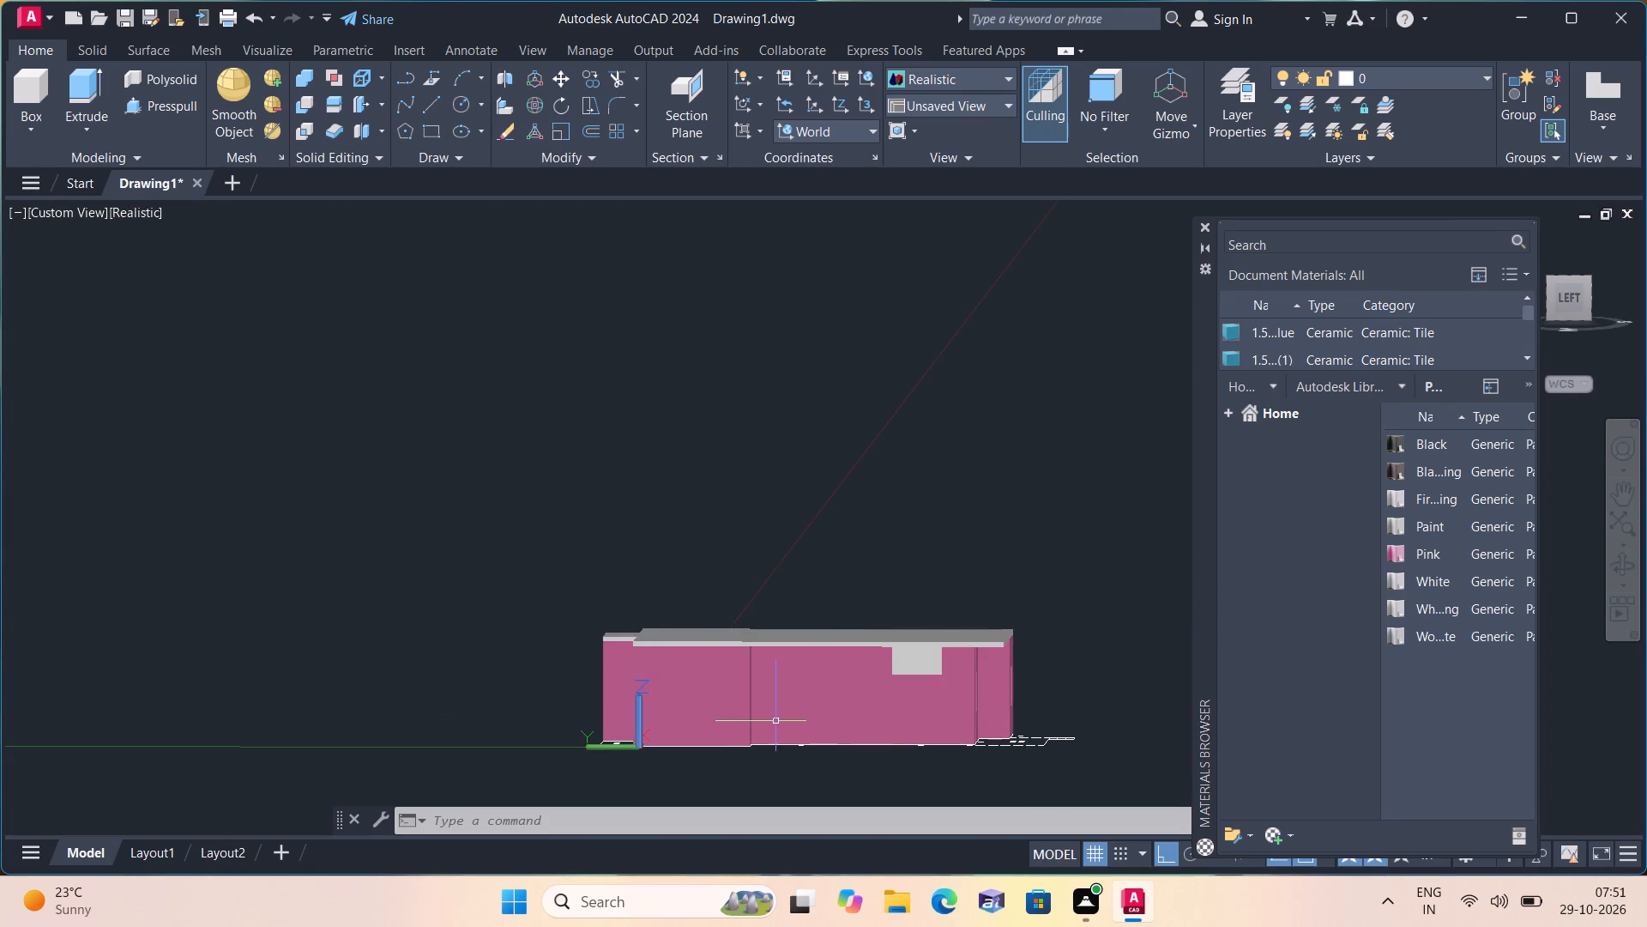
{"action": "scroll", "coordinate": [769, 723], "scroll_direction": "up", "scroll_amount": 3}
{"action": "scroll", "coordinate": [588, 679], "scroll_direction": "up", "scroll_amount": 2}
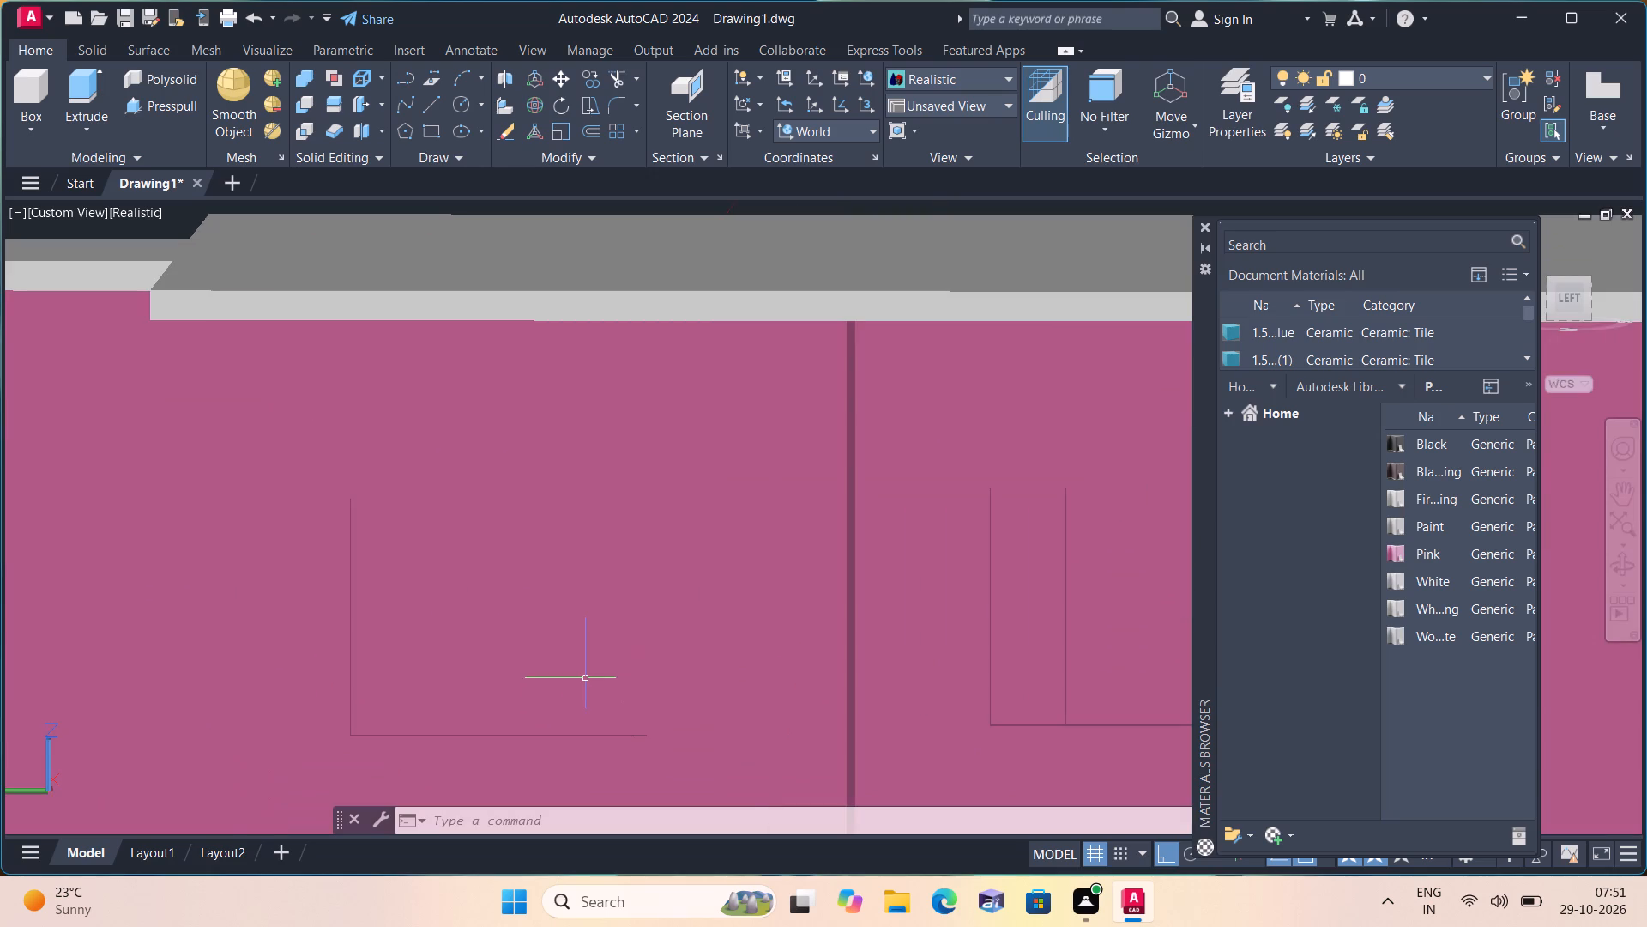
{"action": "scroll", "coordinate": [584, 680], "scroll_direction": "down", "scroll_amount": 2}
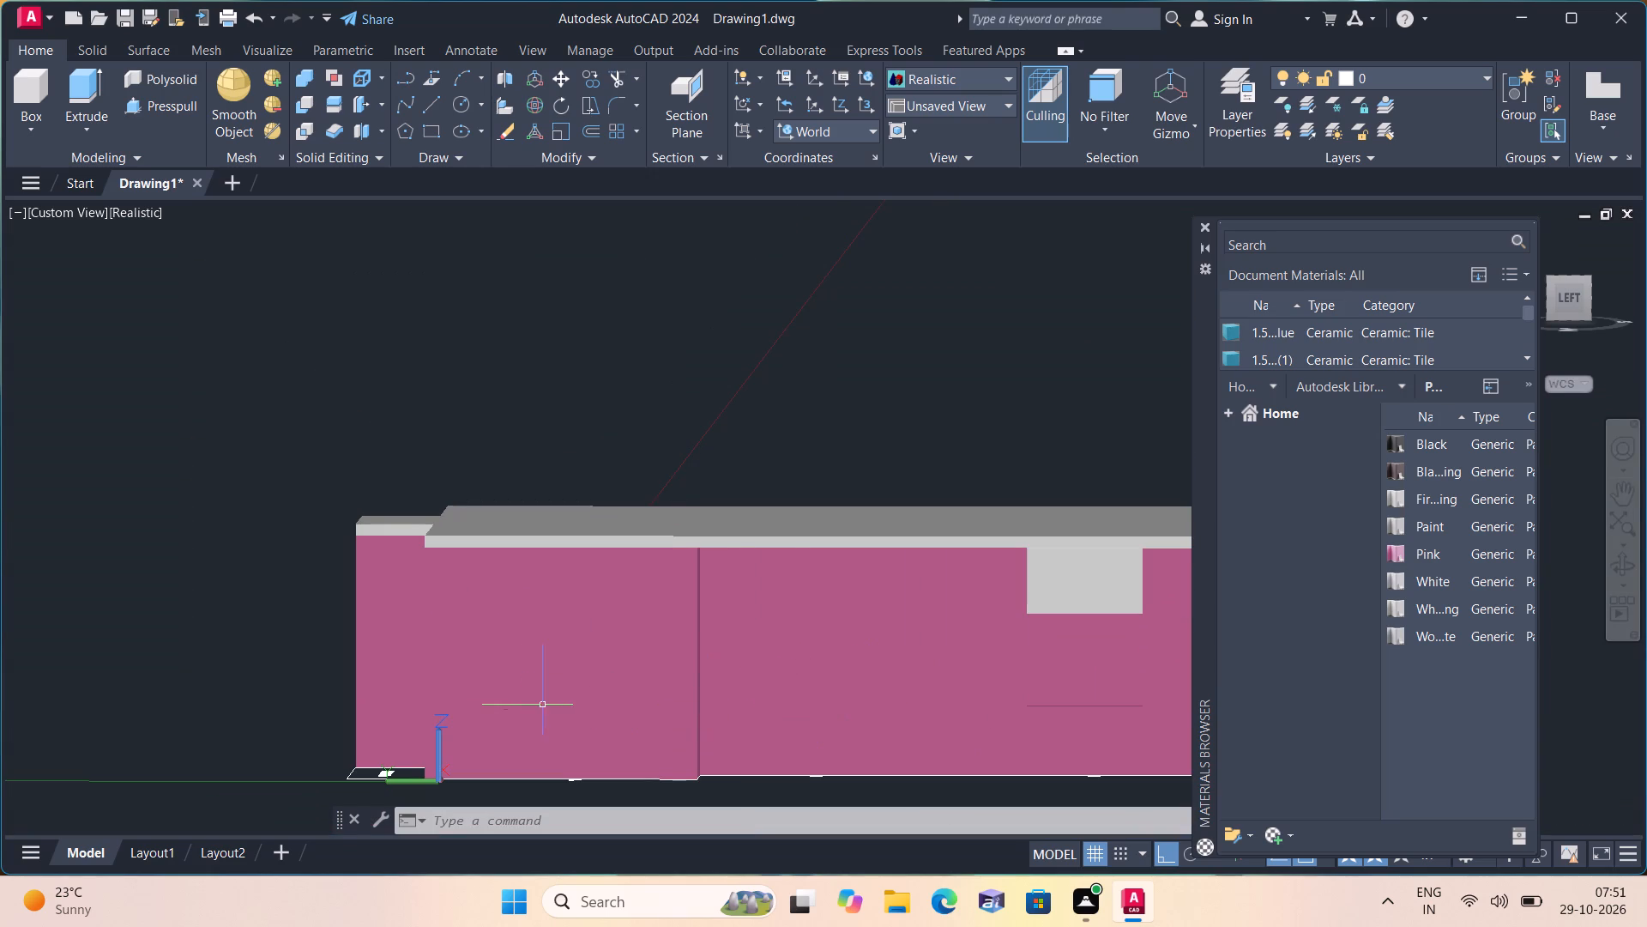
{"action": "scroll", "coordinate": [524, 706], "scroll_direction": "up", "scroll_amount": 1}
{"action": "middle_click_drag", "start_coordinate": [509, 708], "coordinate": [742, 754], "text": "shift"}
{"action": "scroll", "coordinate": [843, 757], "scroll_direction": "down", "scroll_amount": 1}
{"action": "middle_click_drag", "start_coordinate": [931, 746], "coordinate": [623, 579]}
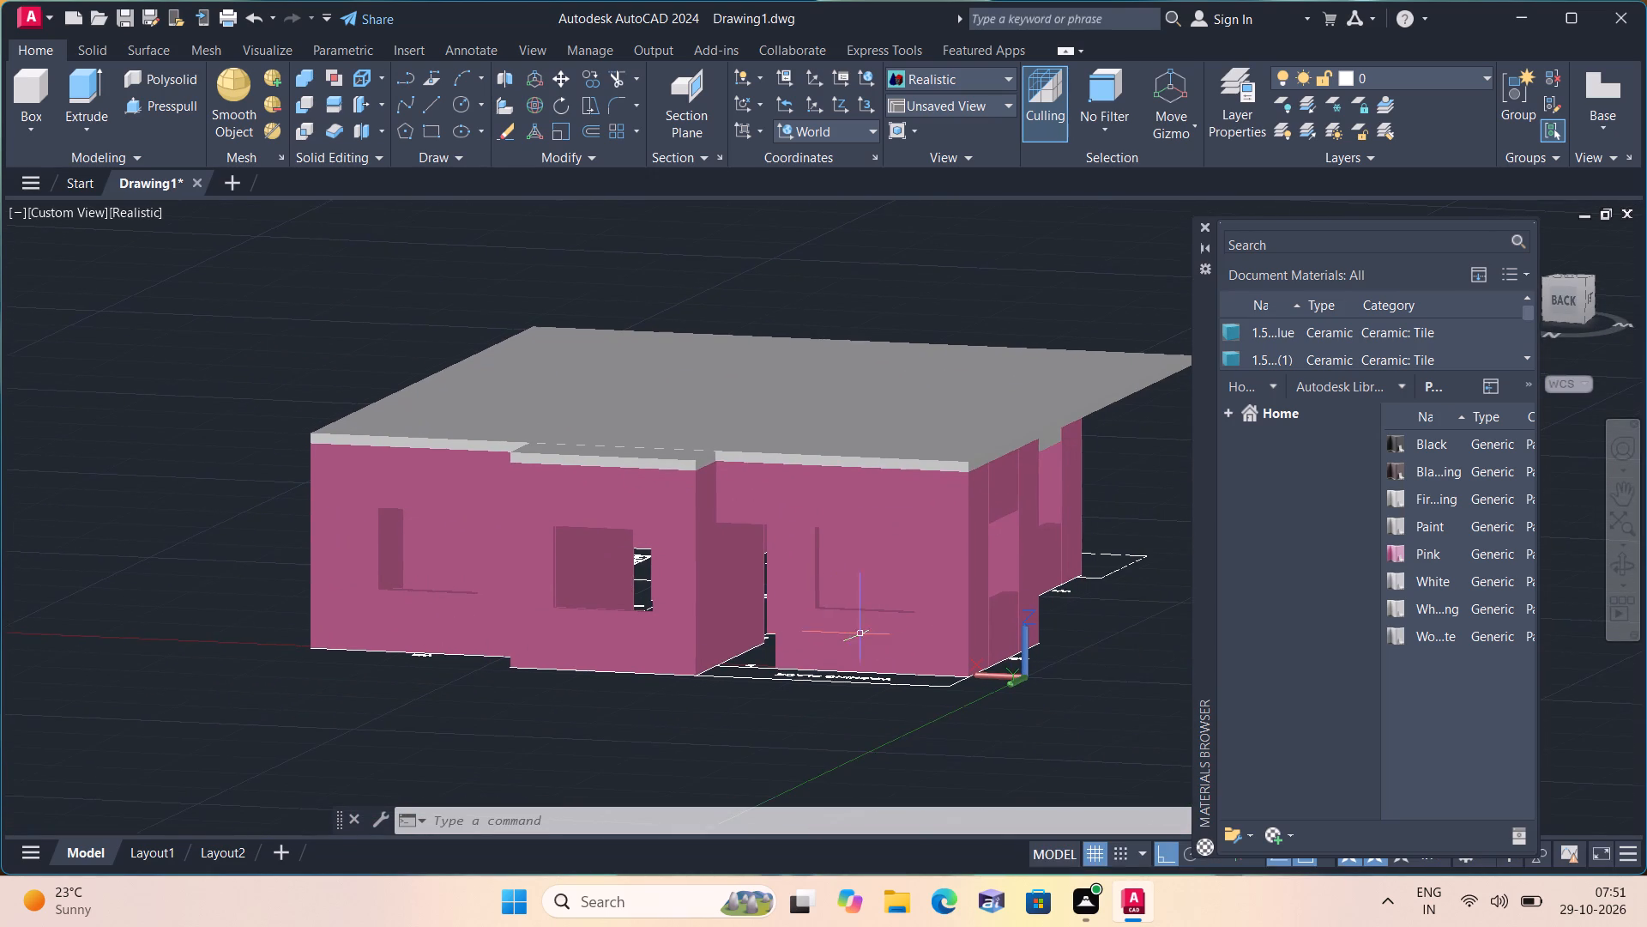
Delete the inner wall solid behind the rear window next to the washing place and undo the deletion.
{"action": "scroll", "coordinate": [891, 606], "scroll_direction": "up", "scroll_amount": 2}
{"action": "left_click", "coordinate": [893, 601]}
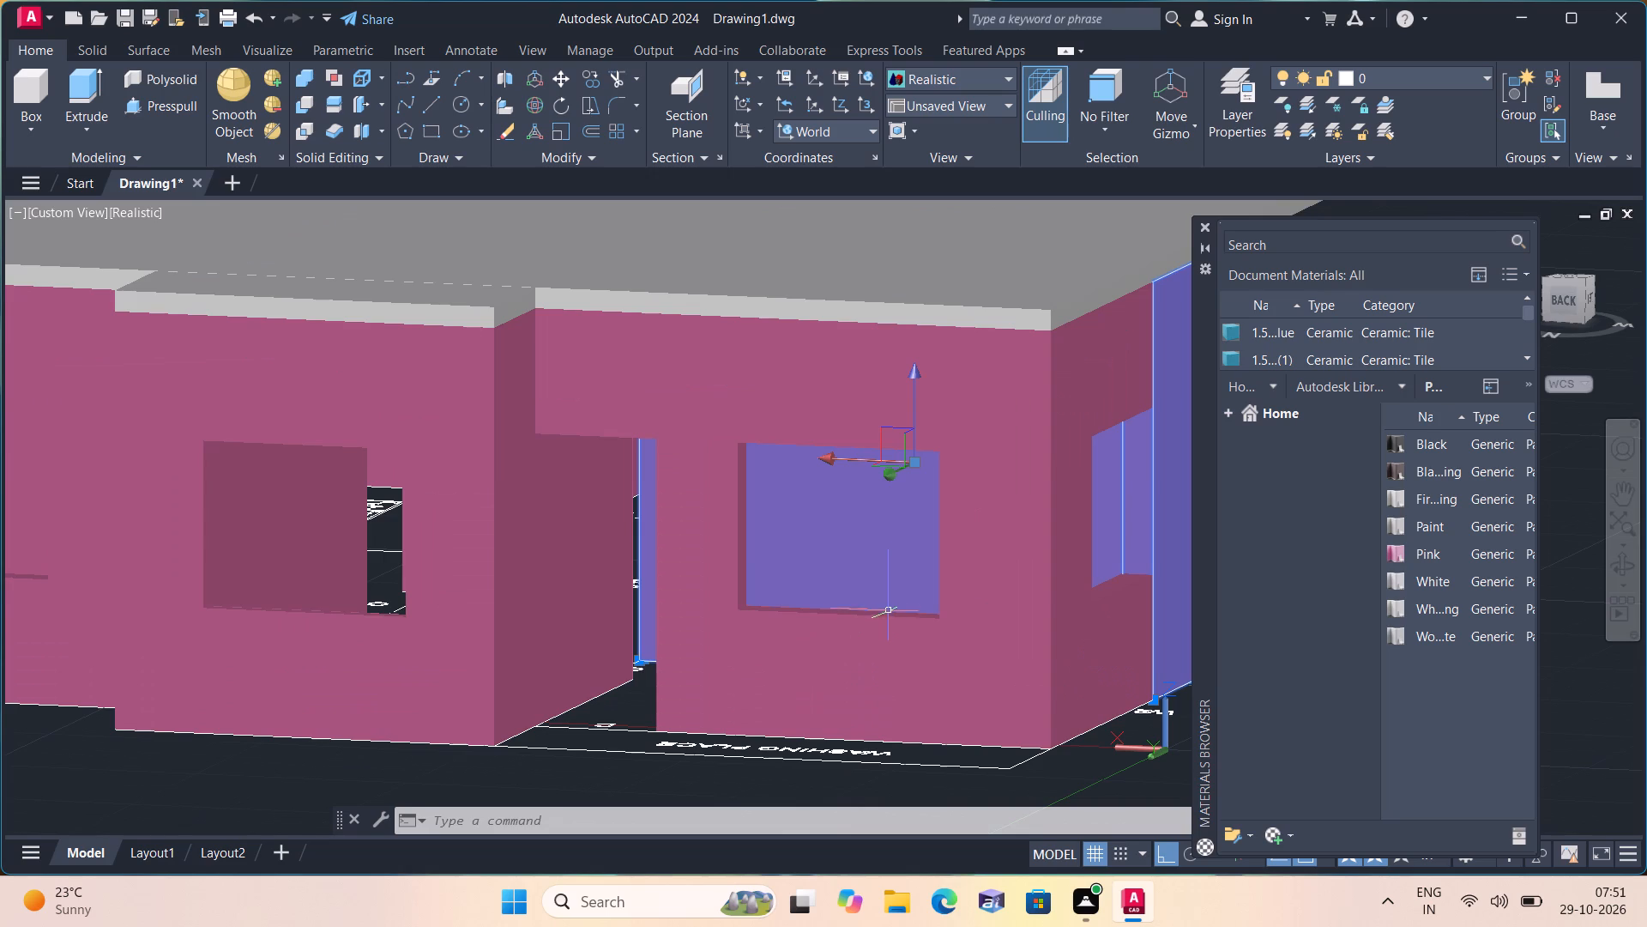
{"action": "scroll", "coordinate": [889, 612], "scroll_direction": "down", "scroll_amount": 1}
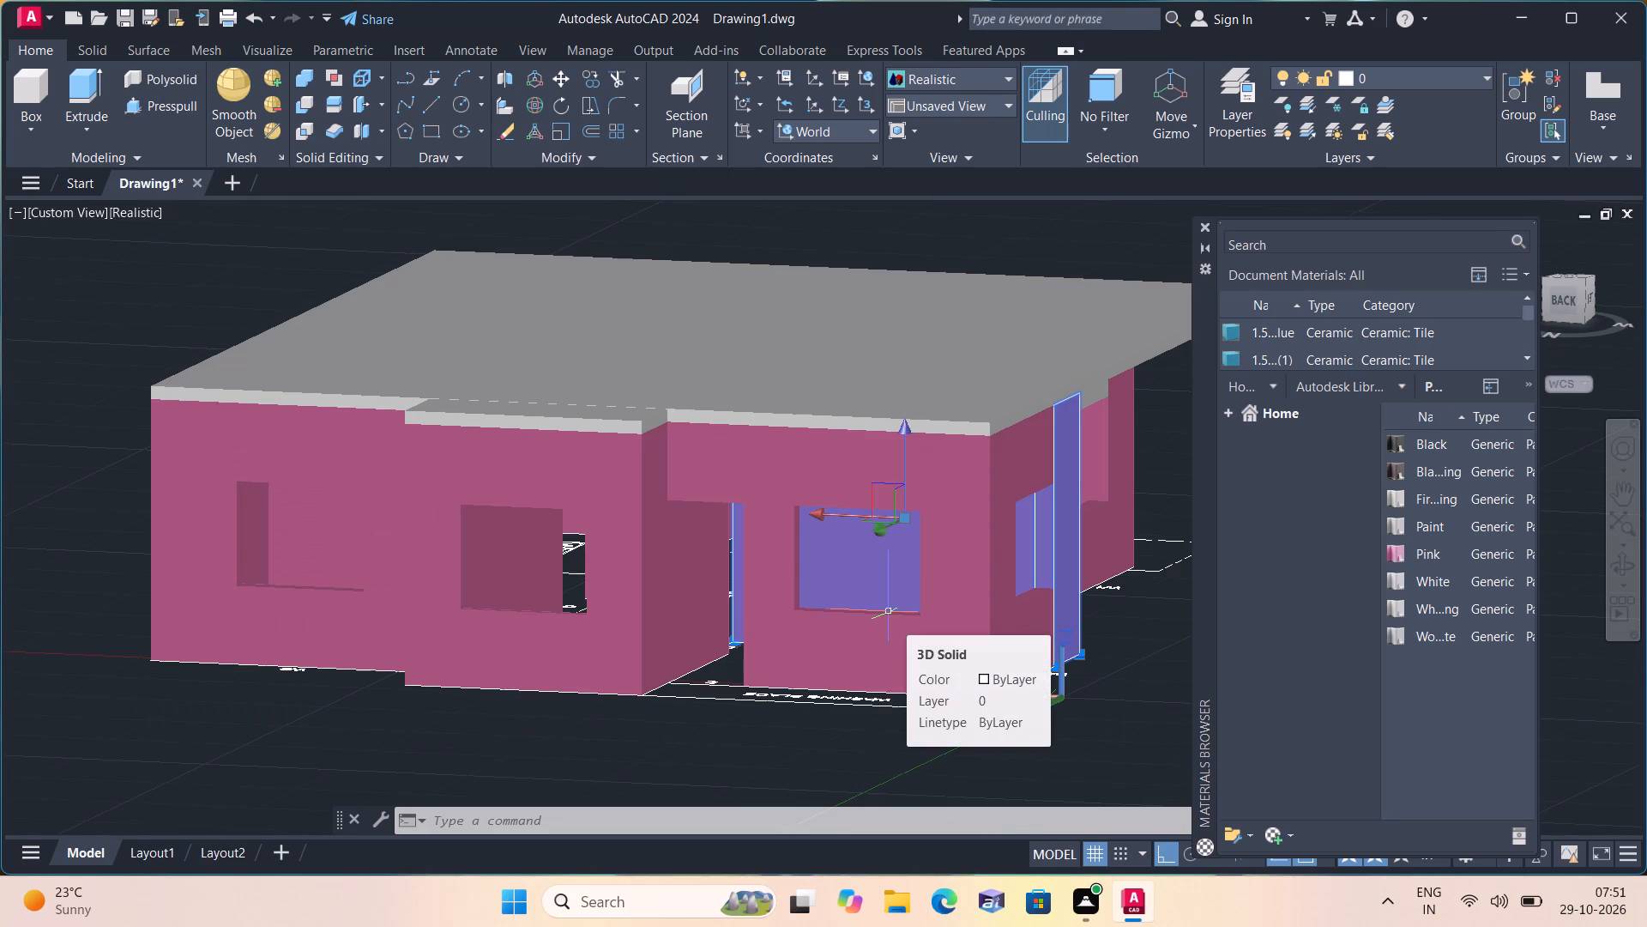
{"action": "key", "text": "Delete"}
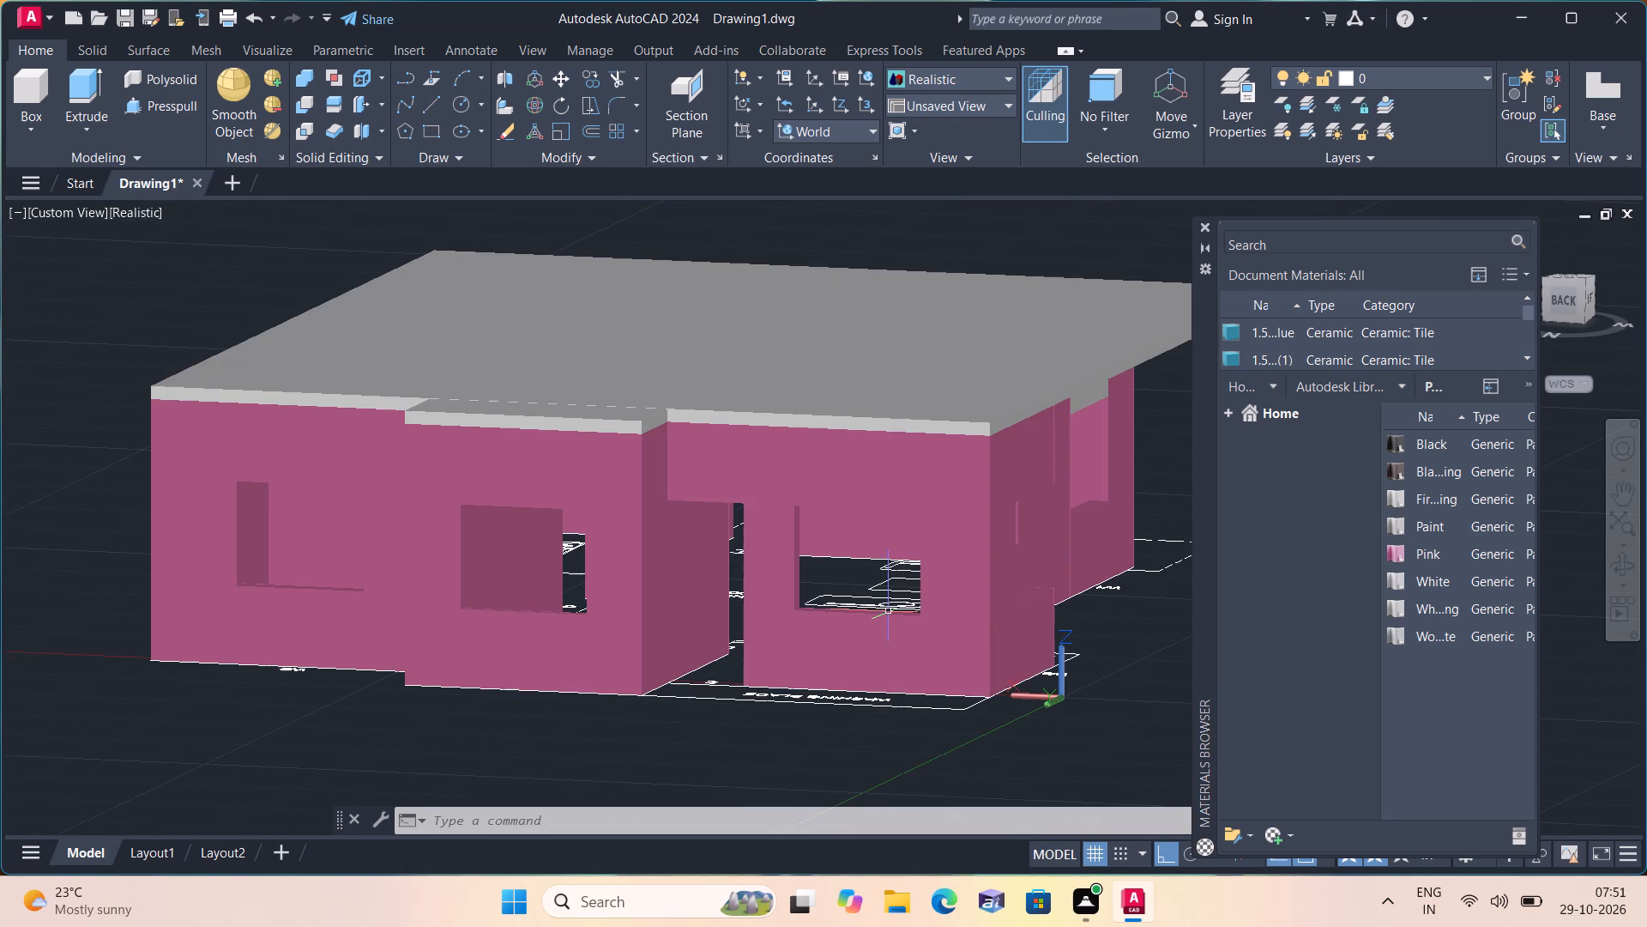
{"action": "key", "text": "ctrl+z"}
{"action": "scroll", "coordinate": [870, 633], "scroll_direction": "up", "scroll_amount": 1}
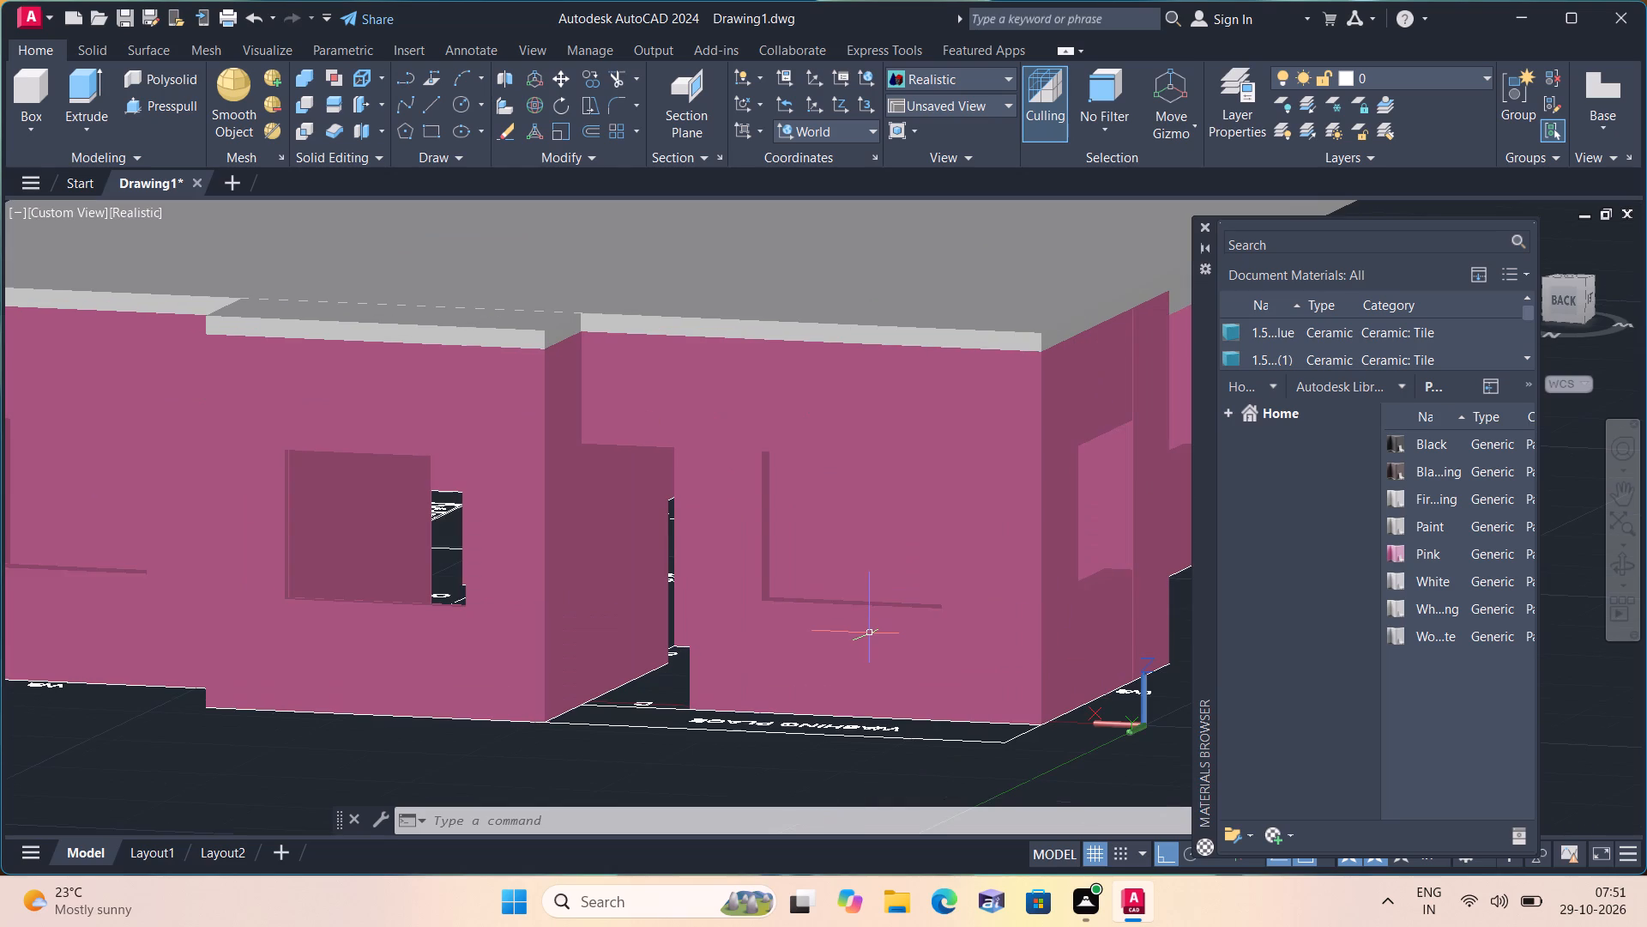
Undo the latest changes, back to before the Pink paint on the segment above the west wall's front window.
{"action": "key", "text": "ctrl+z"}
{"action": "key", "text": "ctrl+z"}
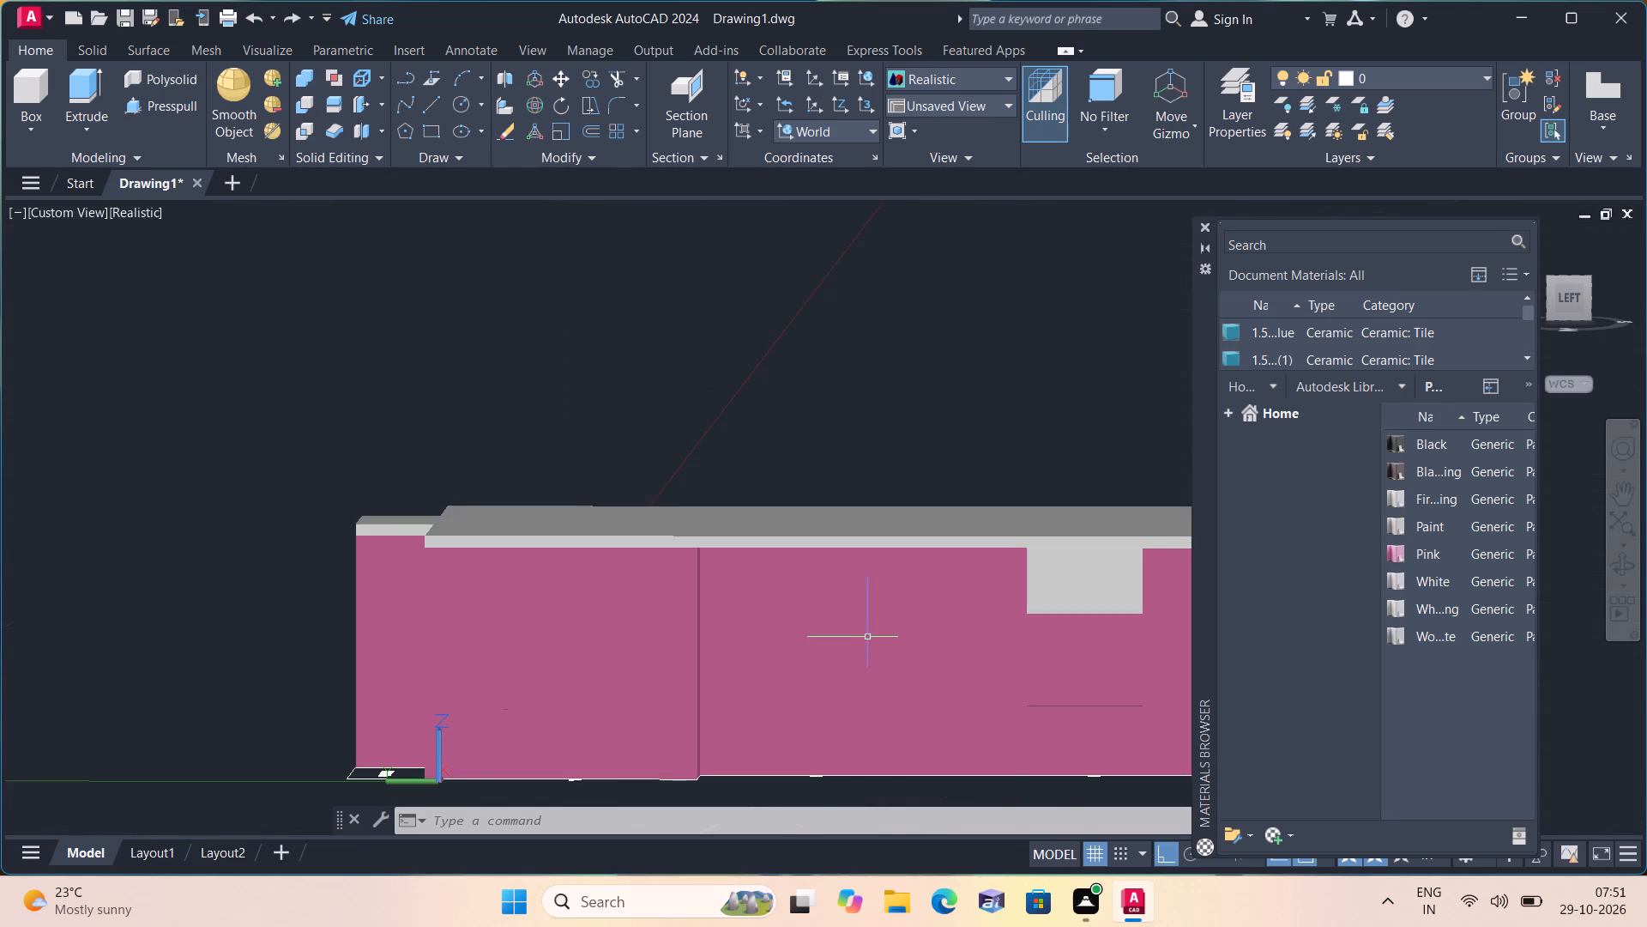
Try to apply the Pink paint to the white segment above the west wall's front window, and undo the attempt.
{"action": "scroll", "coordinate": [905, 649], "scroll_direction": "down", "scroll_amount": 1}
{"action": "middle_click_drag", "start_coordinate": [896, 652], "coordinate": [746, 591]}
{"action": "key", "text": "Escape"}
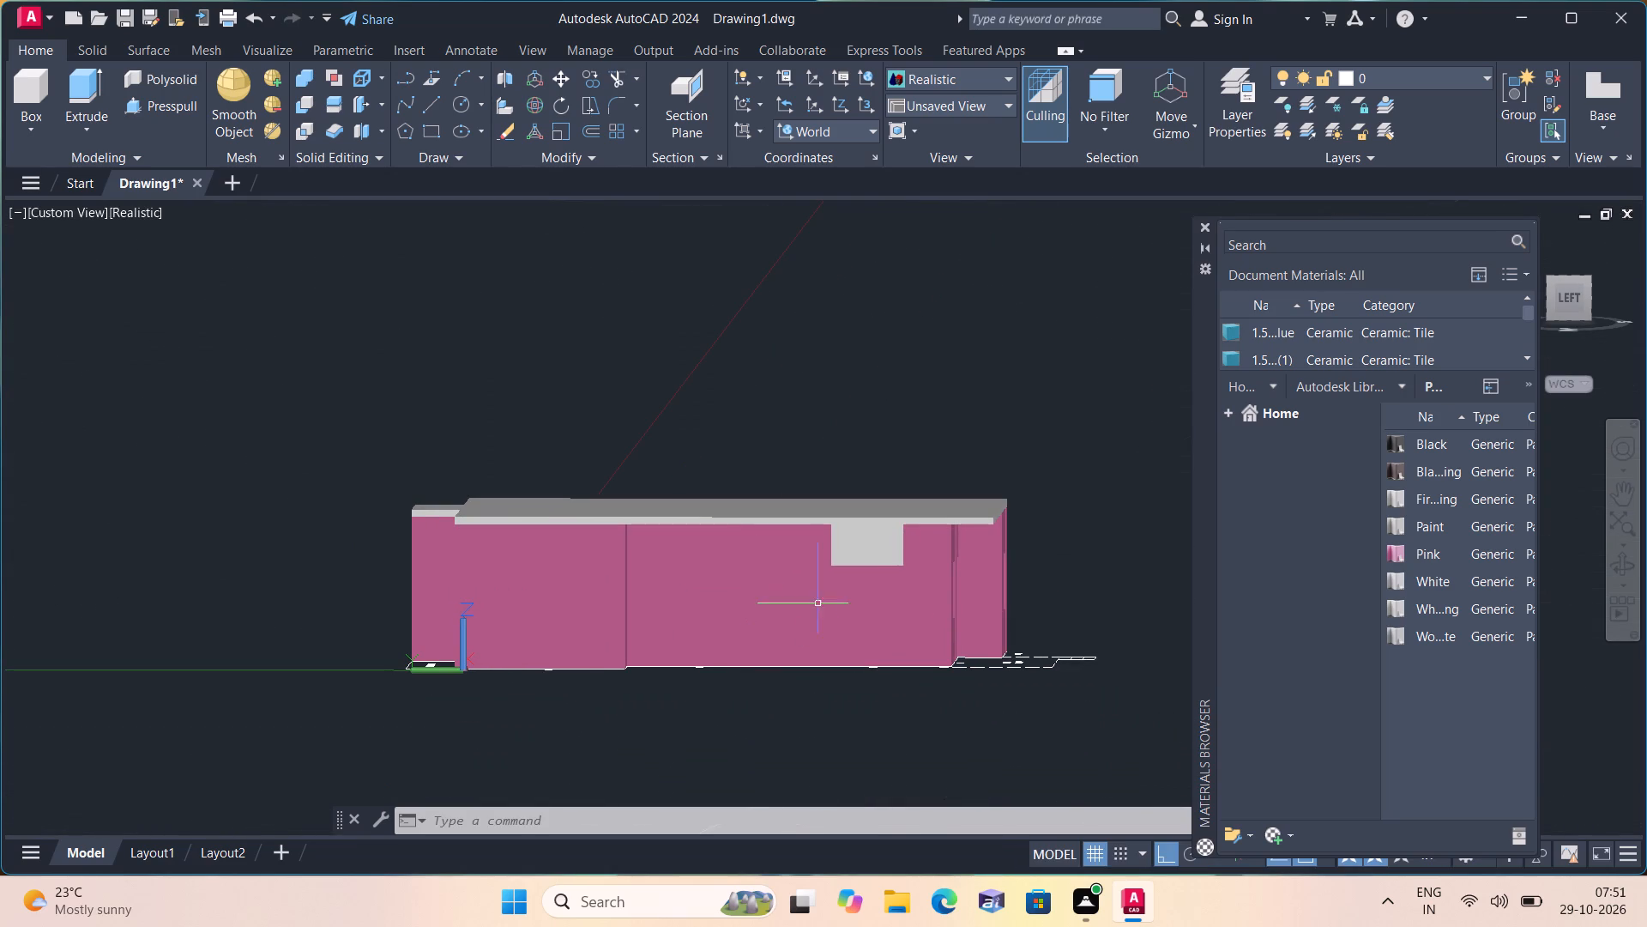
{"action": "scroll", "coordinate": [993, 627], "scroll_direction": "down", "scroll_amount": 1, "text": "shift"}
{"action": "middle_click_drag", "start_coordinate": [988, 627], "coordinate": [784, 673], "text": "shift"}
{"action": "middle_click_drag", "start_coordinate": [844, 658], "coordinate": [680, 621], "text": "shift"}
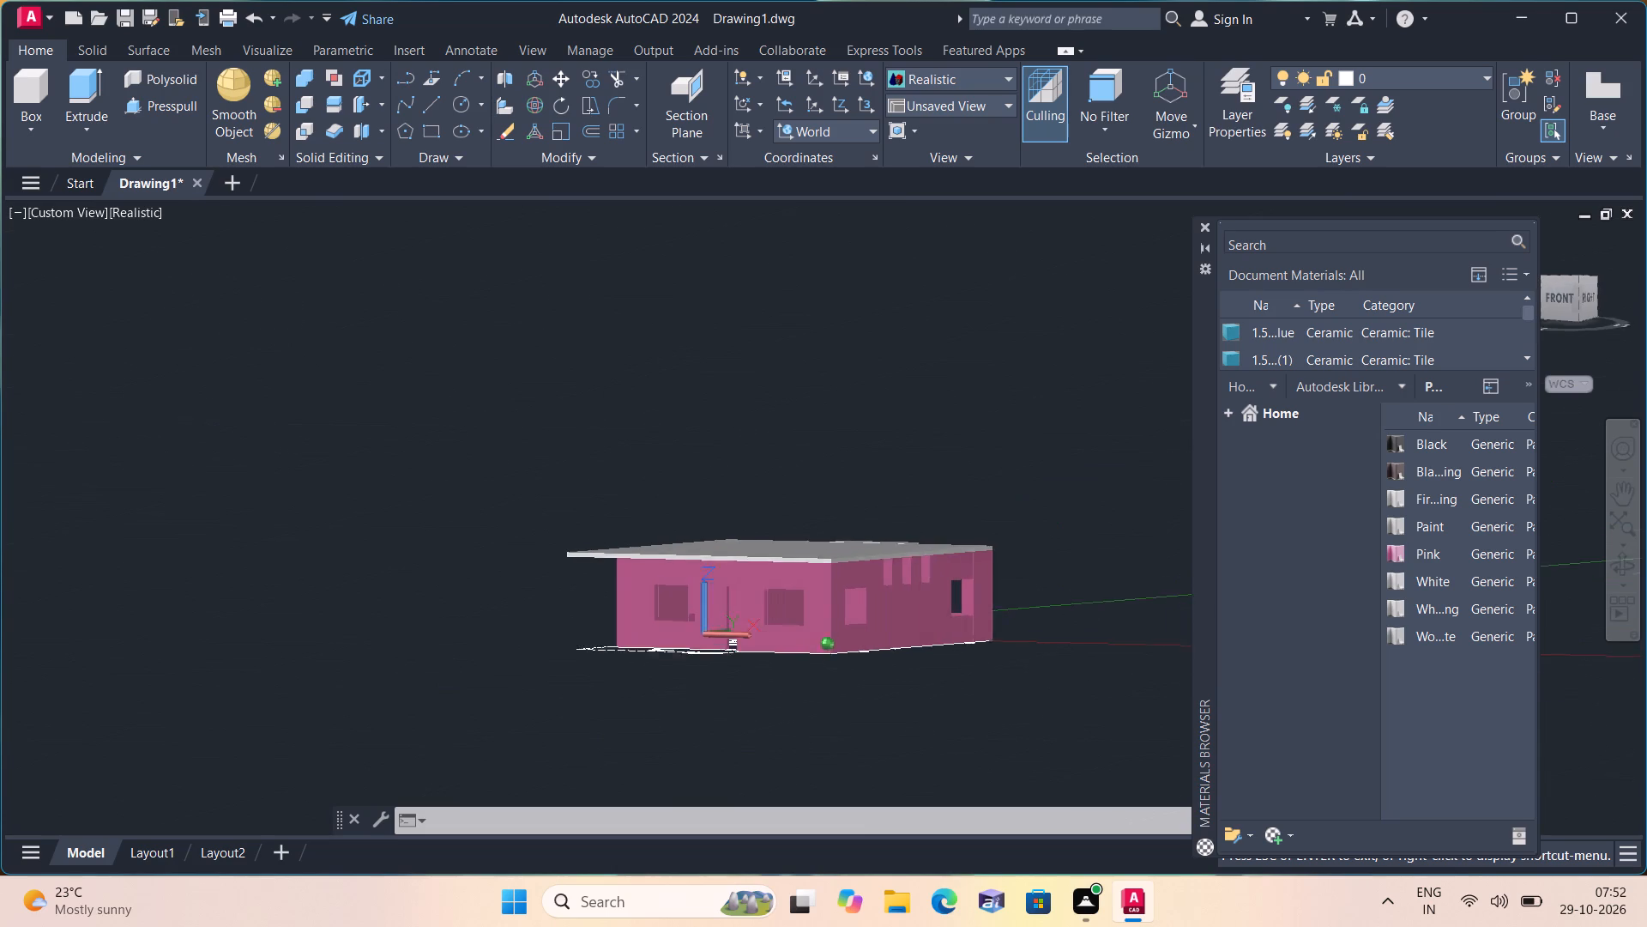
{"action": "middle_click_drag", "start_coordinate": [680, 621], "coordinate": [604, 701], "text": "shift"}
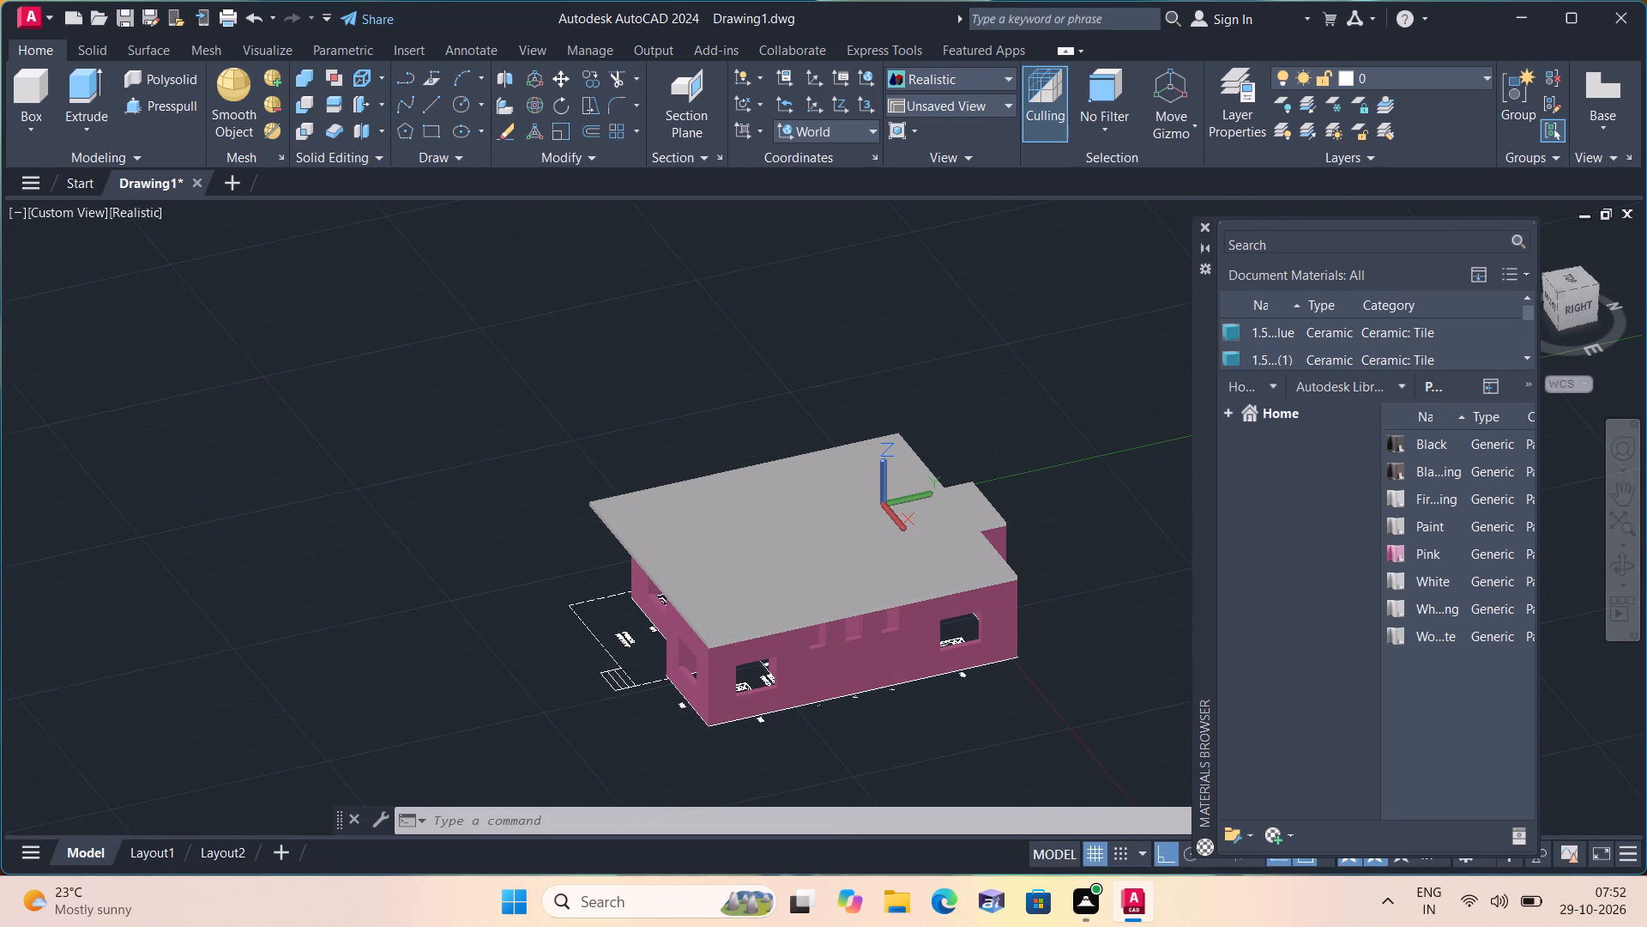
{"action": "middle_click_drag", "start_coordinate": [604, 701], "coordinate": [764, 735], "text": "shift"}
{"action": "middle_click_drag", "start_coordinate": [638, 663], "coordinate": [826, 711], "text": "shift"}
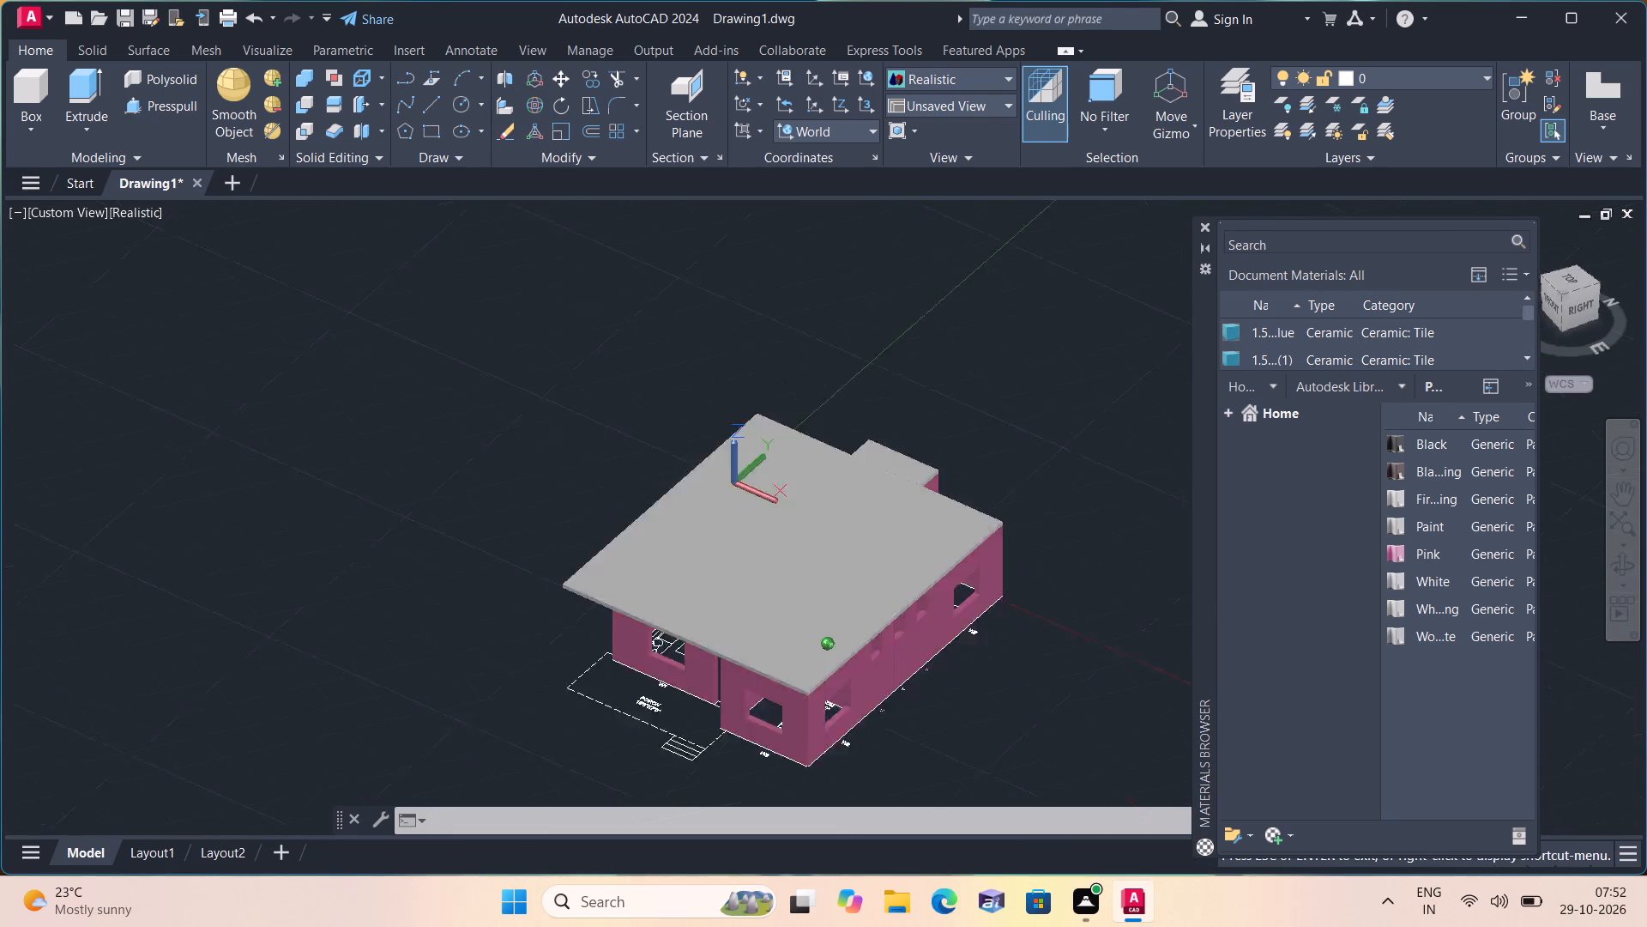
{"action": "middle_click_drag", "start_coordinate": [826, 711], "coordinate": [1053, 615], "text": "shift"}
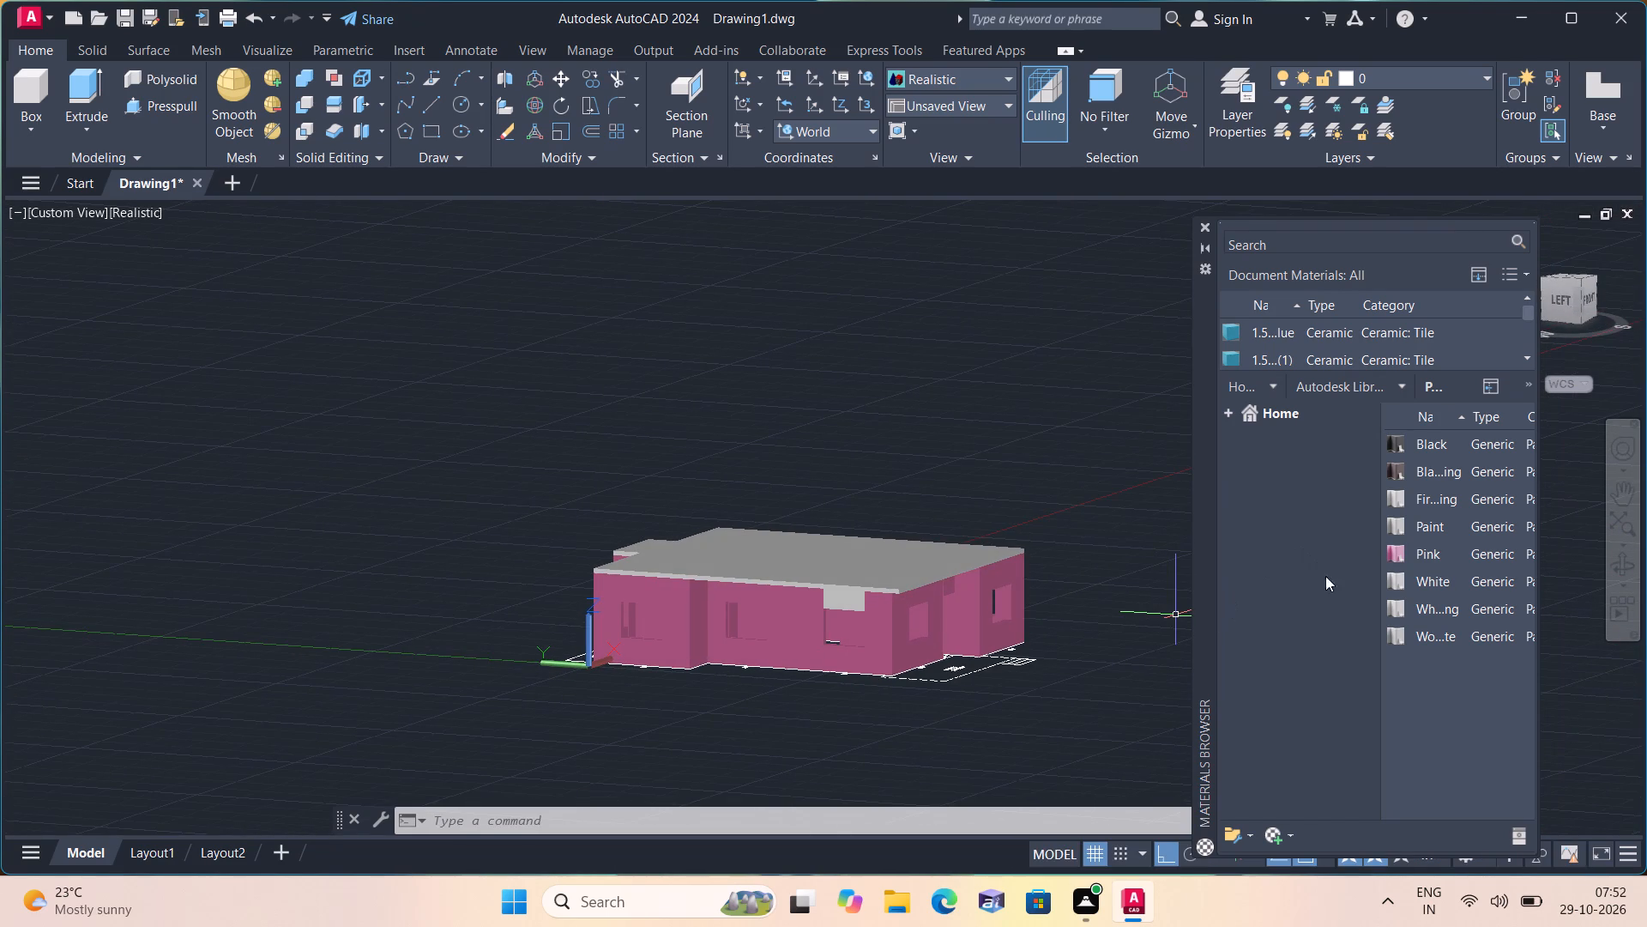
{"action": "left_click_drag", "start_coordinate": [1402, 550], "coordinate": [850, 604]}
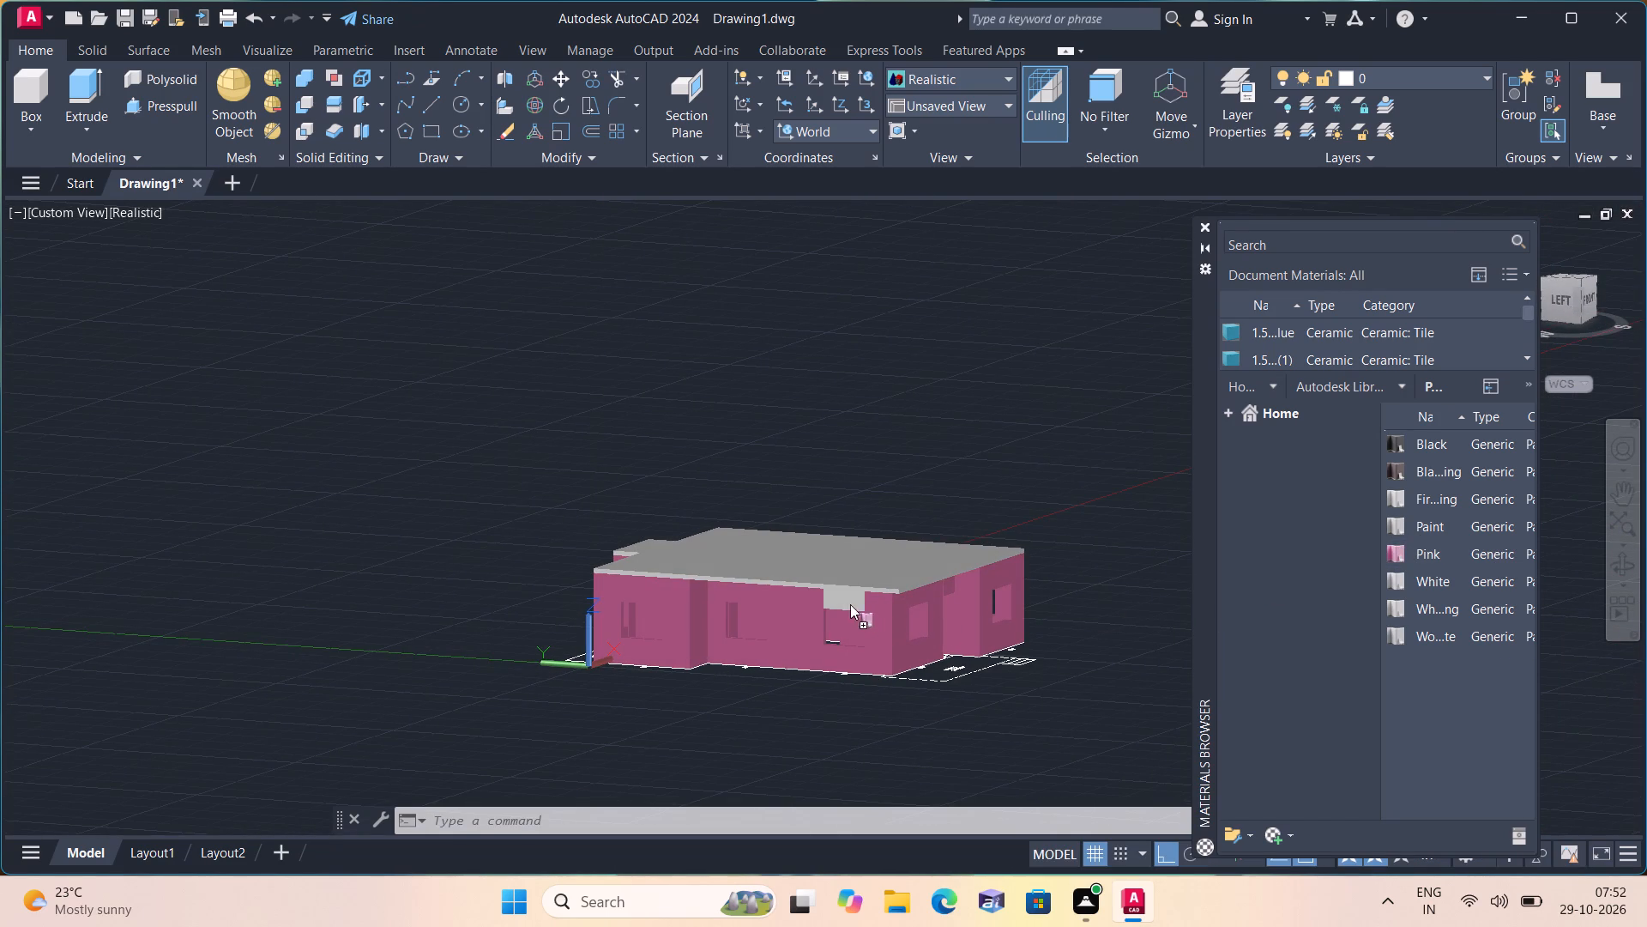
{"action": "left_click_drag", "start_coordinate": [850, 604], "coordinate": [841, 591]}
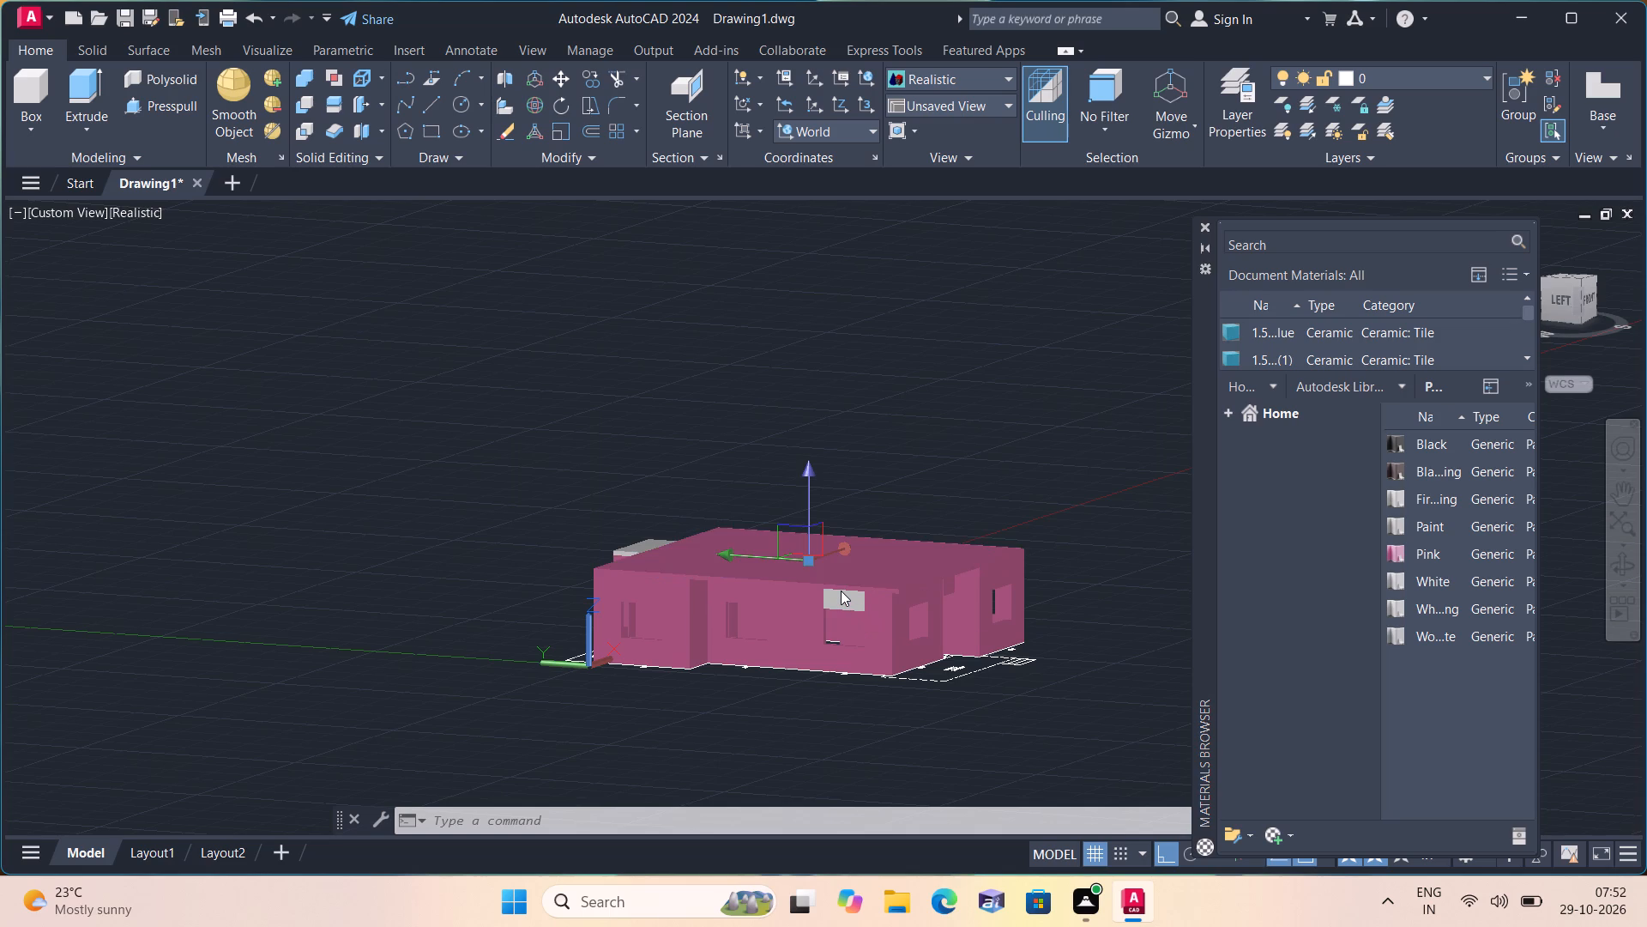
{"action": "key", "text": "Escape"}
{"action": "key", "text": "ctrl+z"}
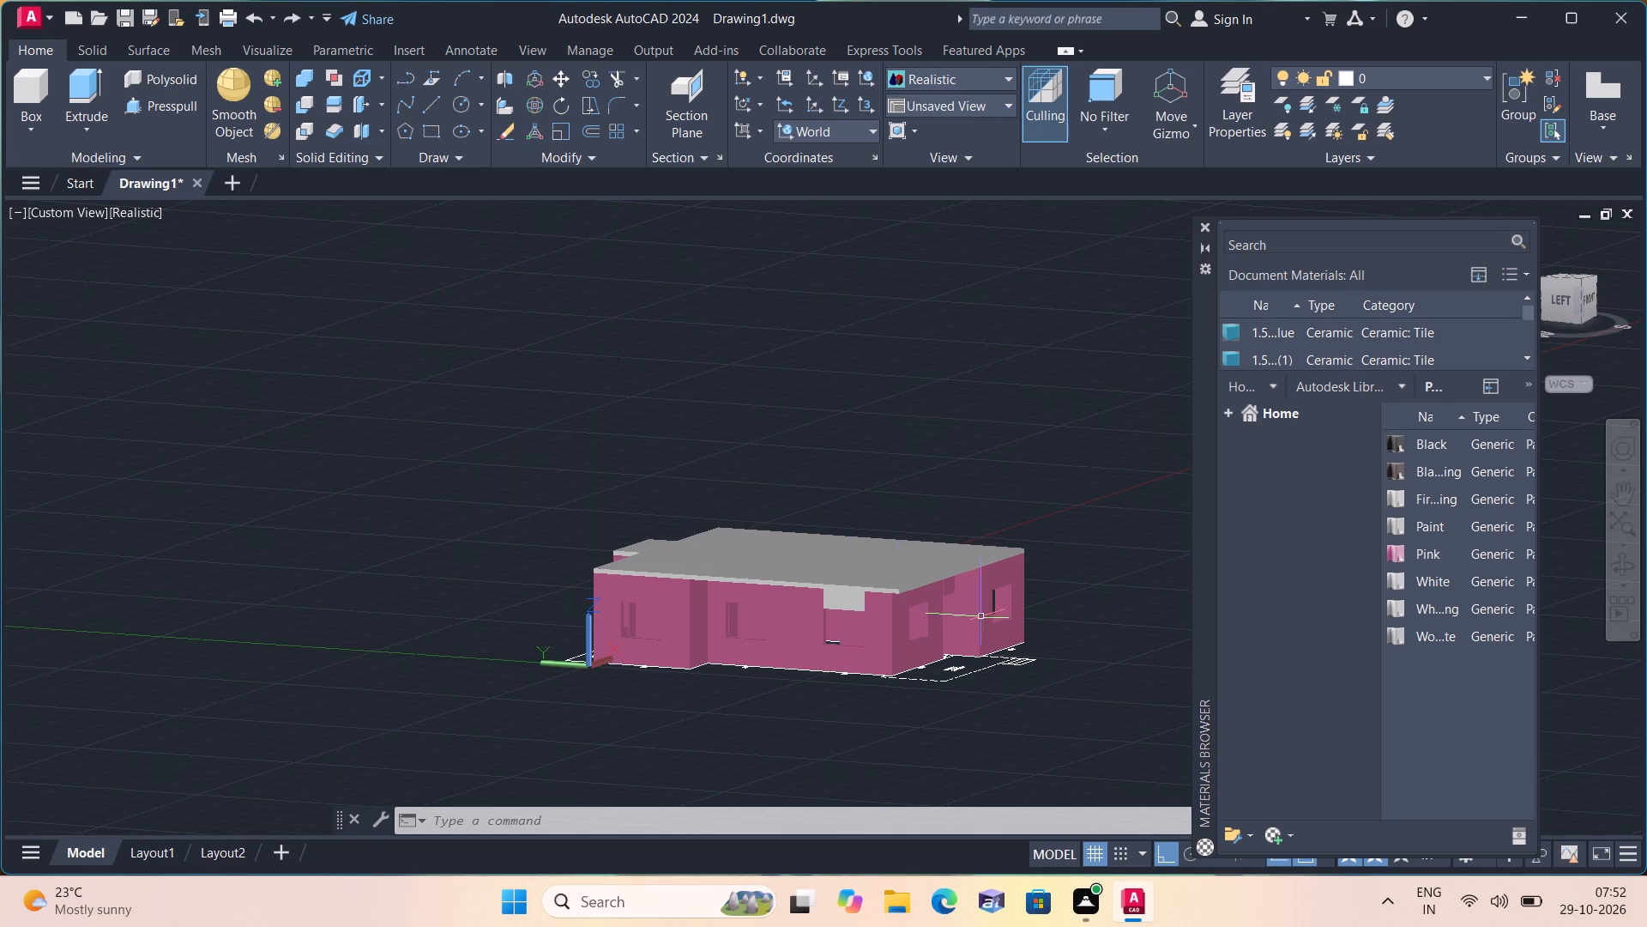
Apply the Pink paint to the white segment above the west wall's front window, just below the roof.
{"action": "left_click_drag", "start_coordinate": [1397, 558], "coordinate": [856, 620]}
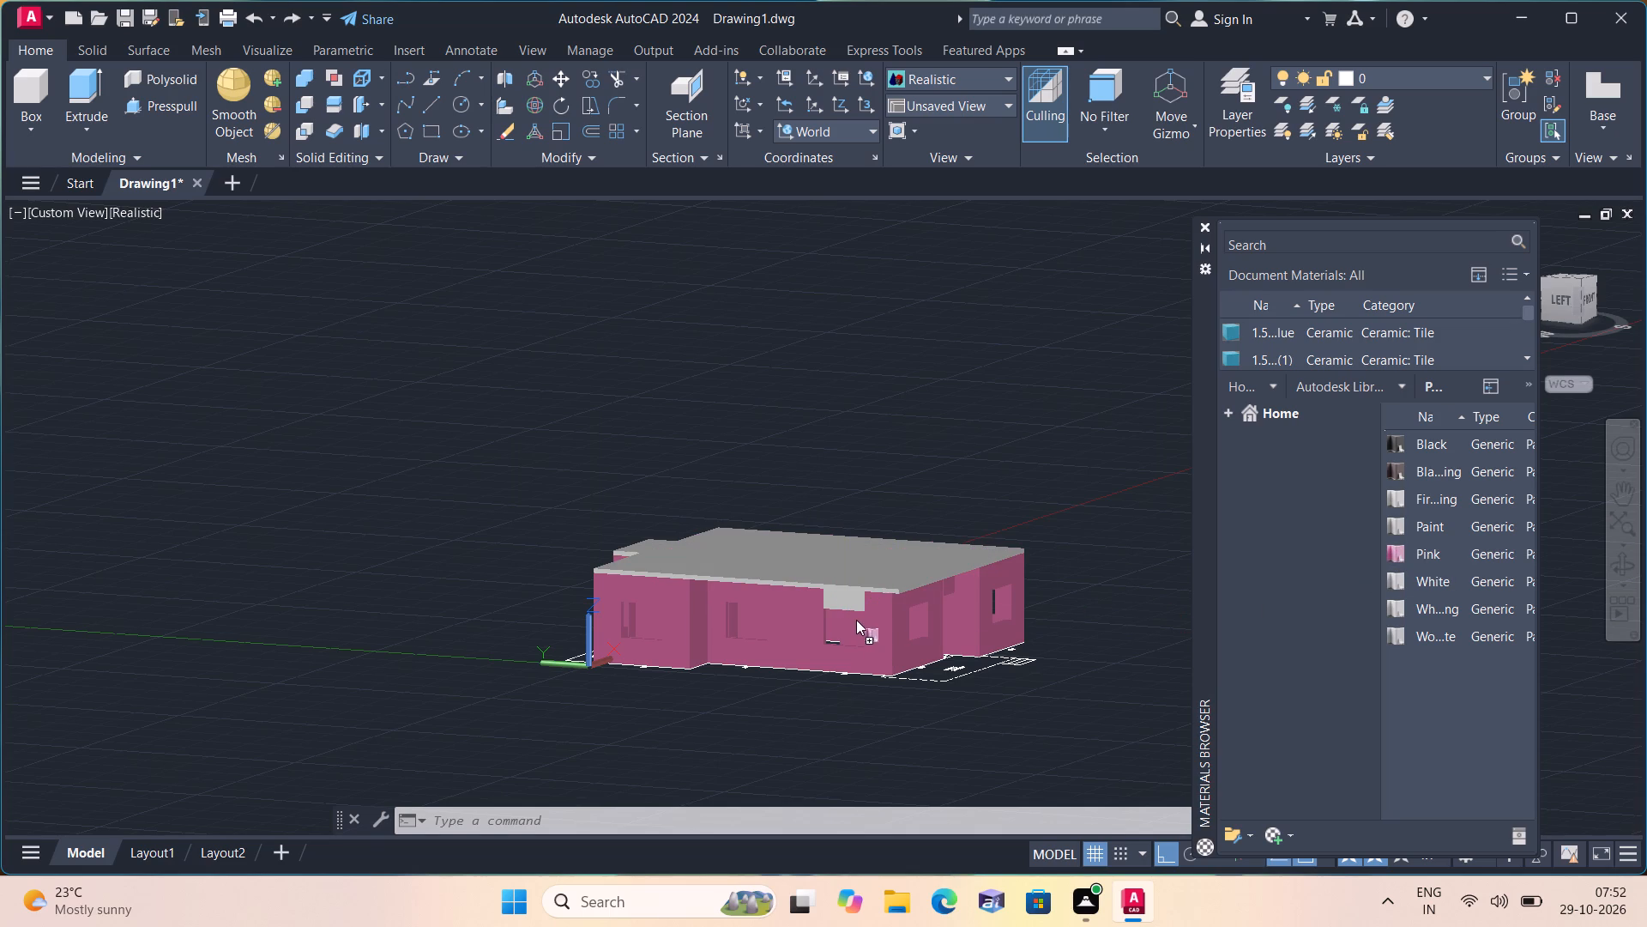
{"action": "left_click_drag", "start_coordinate": [856, 620], "coordinate": [842, 603]}
{"action": "key", "text": "Escape"}
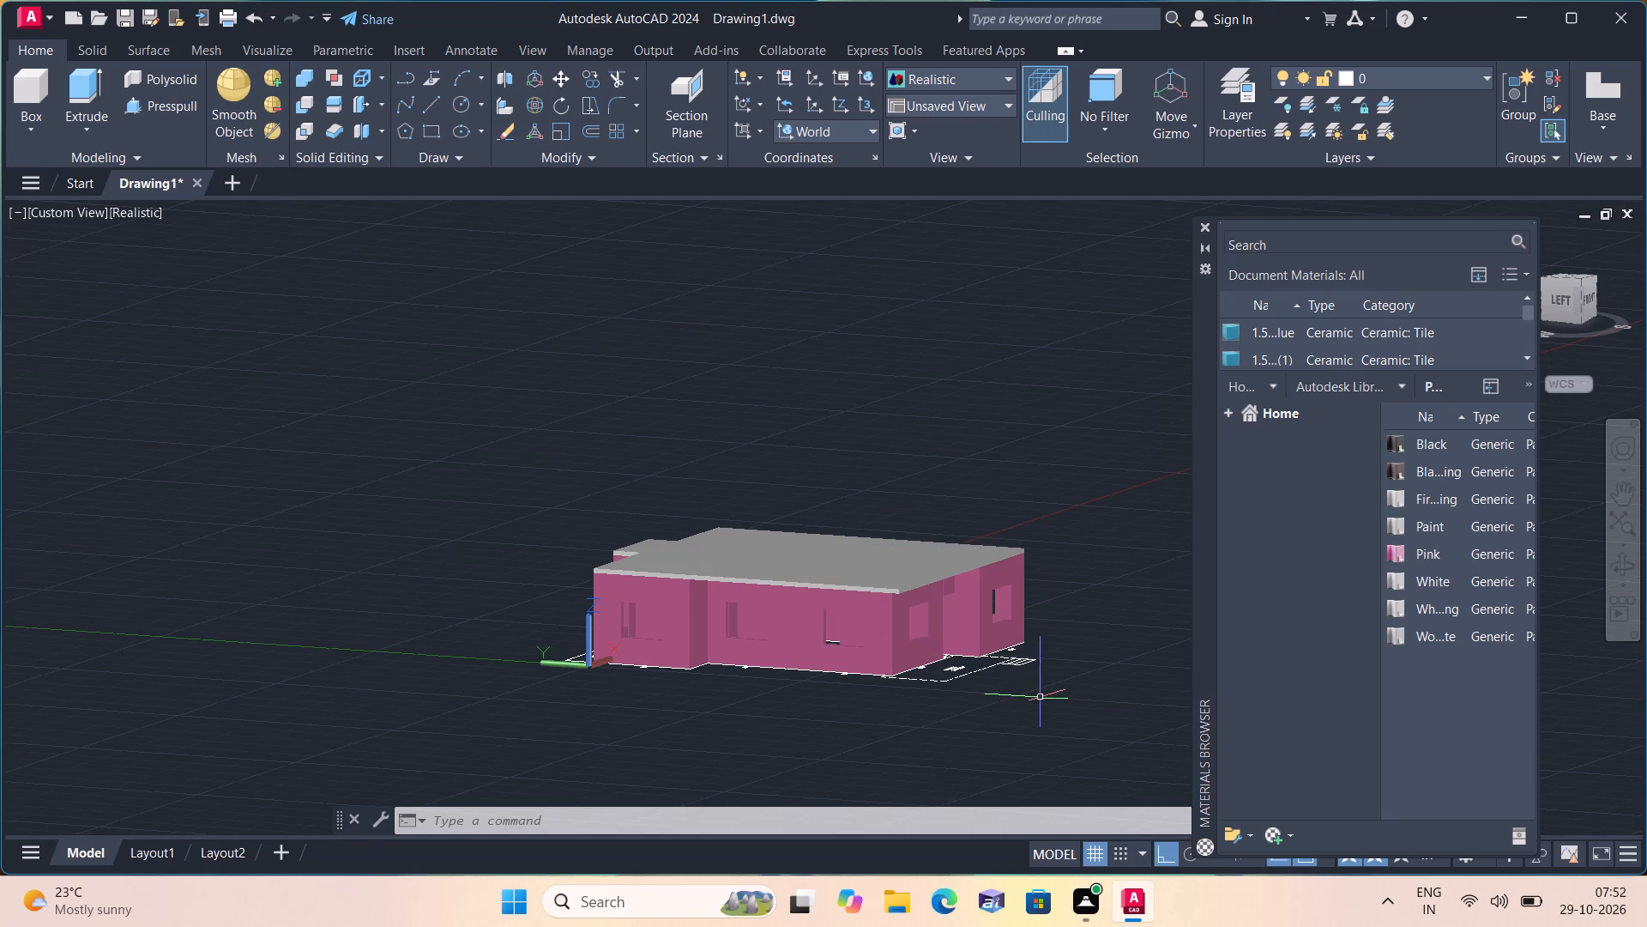
Examine the house from below, from the front and from the east side for wall parts without Pink paint.
{"action": "middle_click_drag", "start_coordinate": [1048, 700], "coordinate": [806, 603], "text": "shift"}
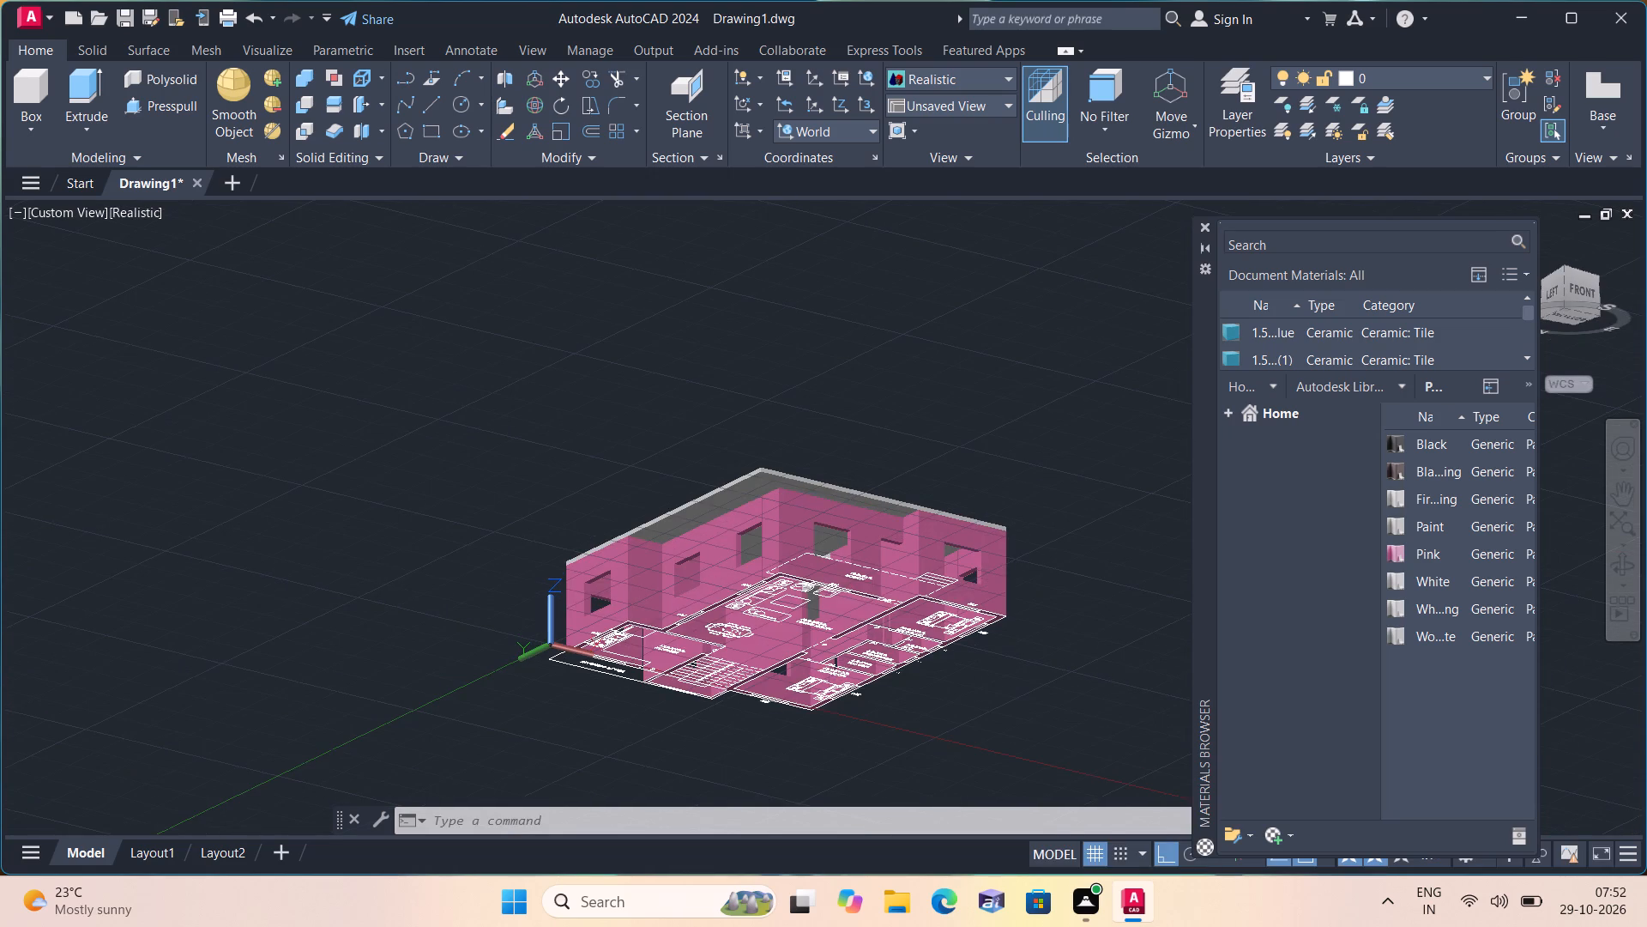
{"action": "middle_click_drag", "start_coordinate": [806, 603], "coordinate": [800, 604], "text": "shift"}
{"action": "scroll", "coordinate": [799, 604], "scroll_direction": "down", "scroll_amount": 1}
{"action": "middle_click_drag", "start_coordinate": [876, 624], "coordinate": [629, 666]}
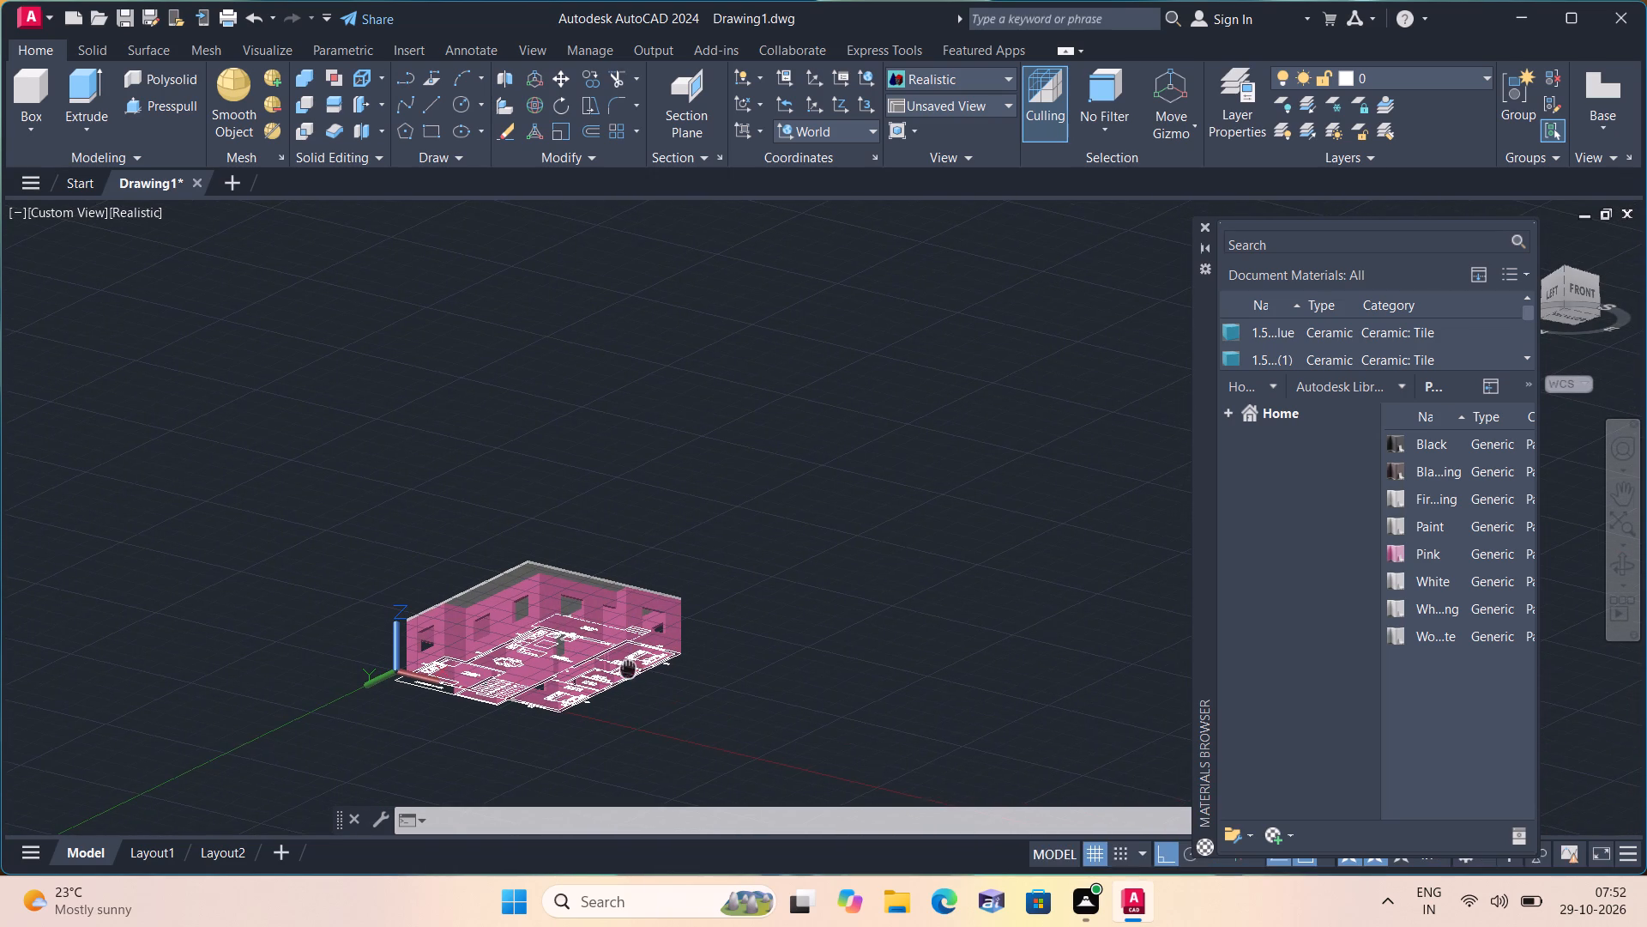
{"action": "middle_click_drag", "start_coordinate": [619, 577], "coordinate": [644, 709]}
{"action": "middle_click_drag", "start_coordinate": [653, 678], "coordinate": [751, 419]}
{"action": "scroll", "coordinate": [741, 433], "scroll_direction": "down", "scroll_amount": 1}
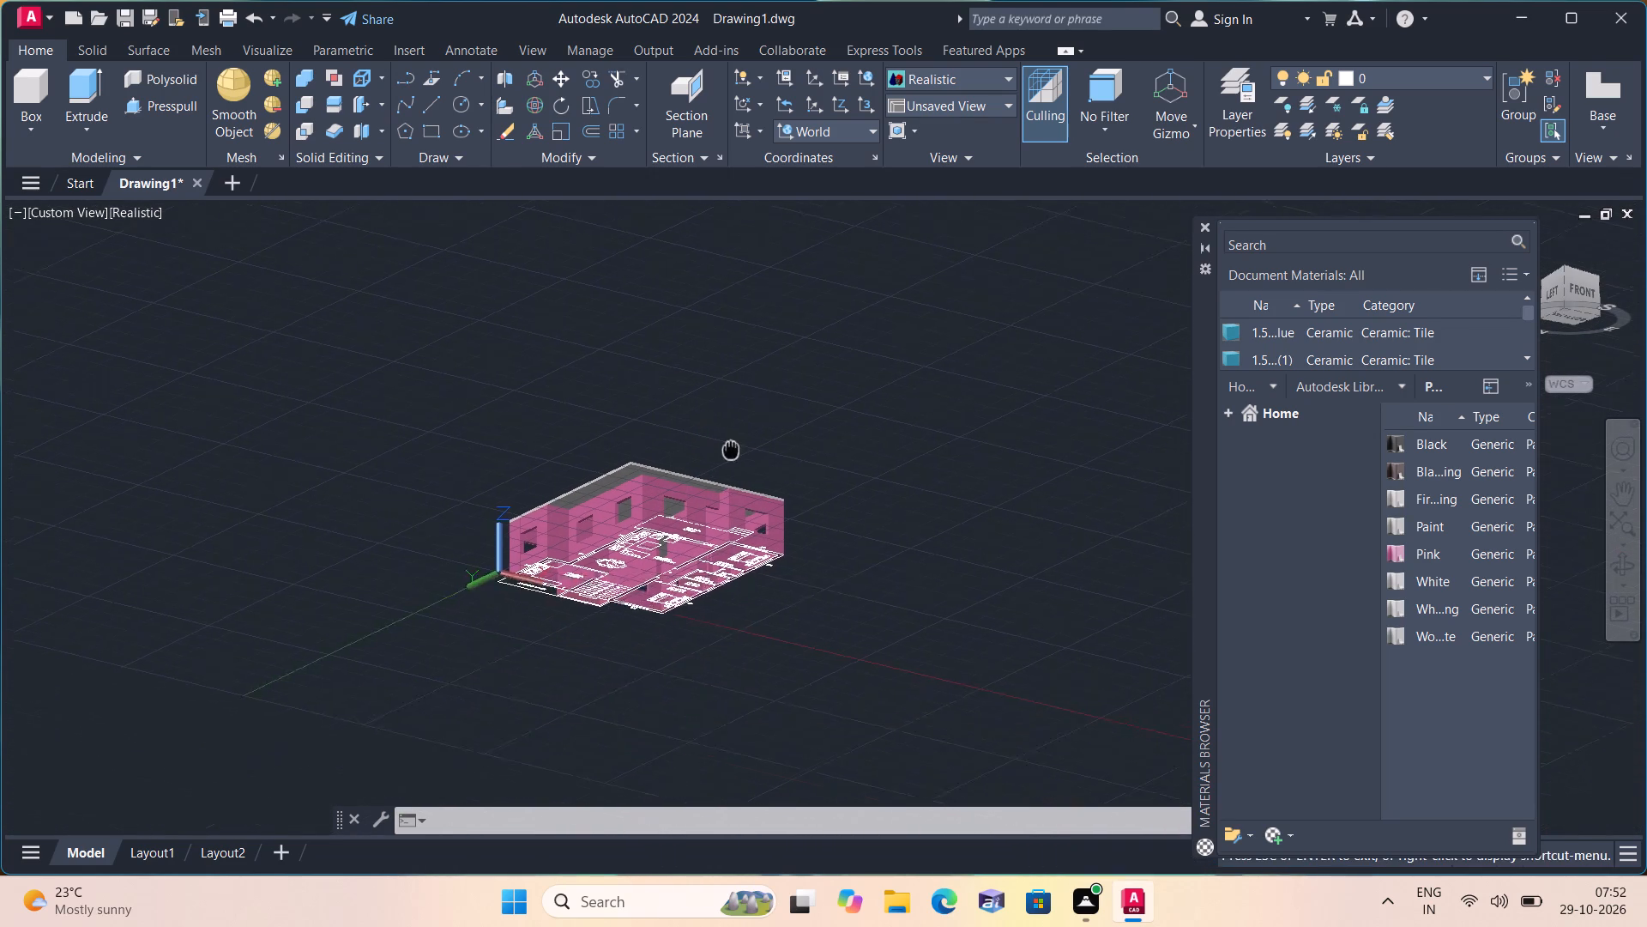
{"action": "middle_click_drag", "start_coordinate": [751, 419], "coordinate": [764, 394]}
{"action": "middle_click_drag", "start_coordinate": [597, 419], "coordinate": [600, 482]}
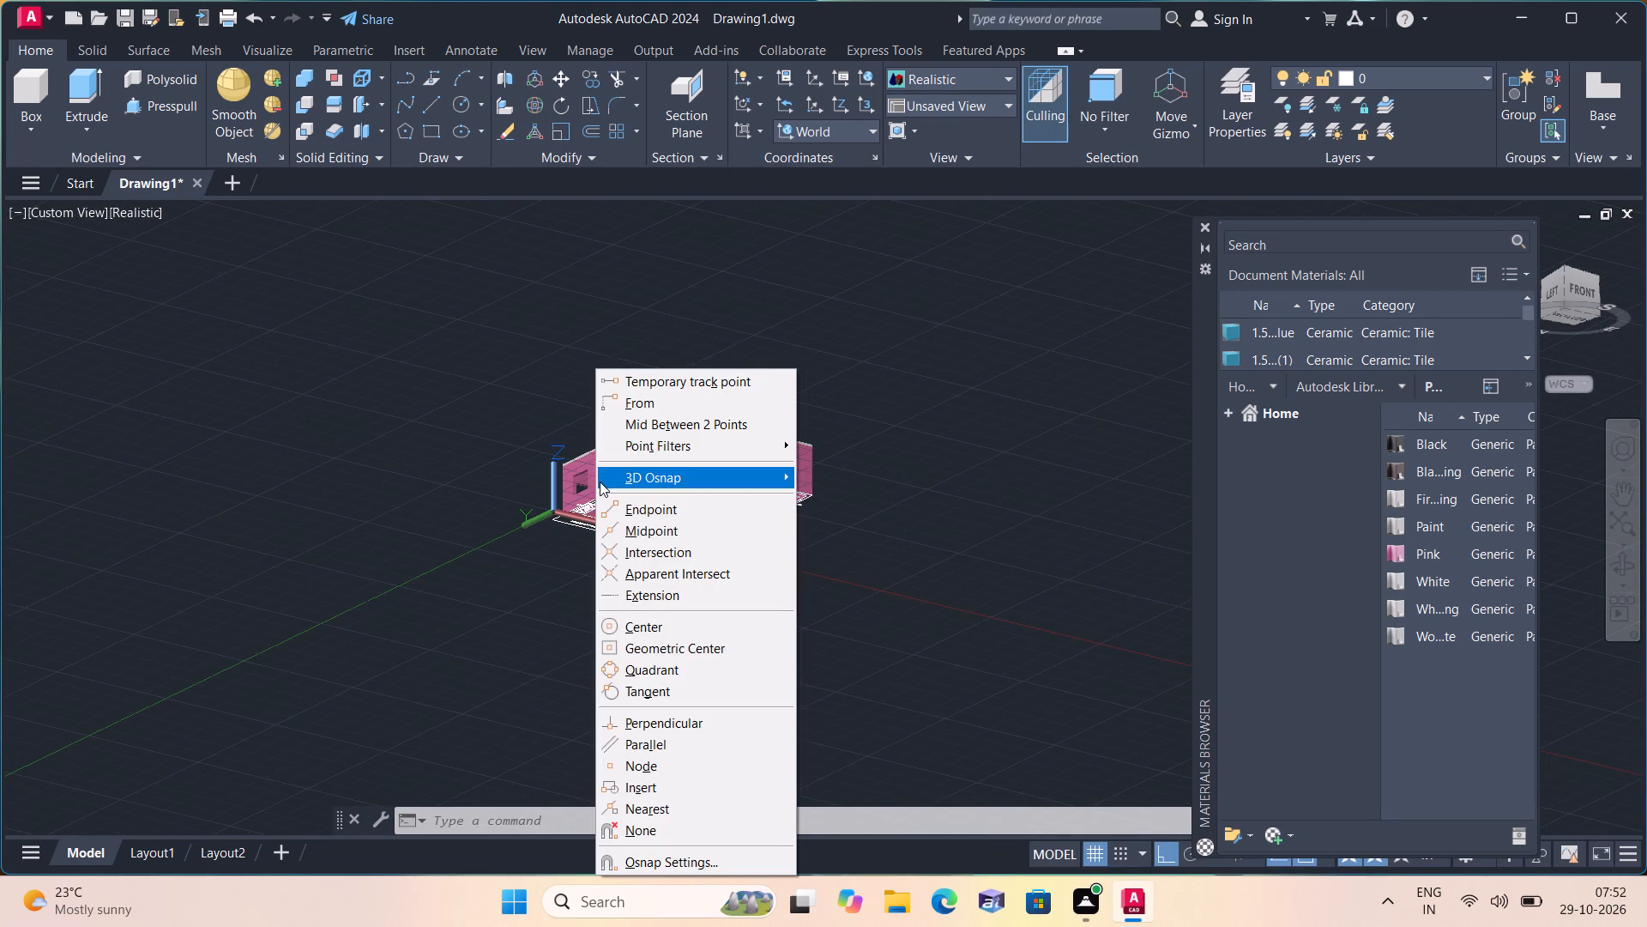
{"action": "key", "text": "Escape"}
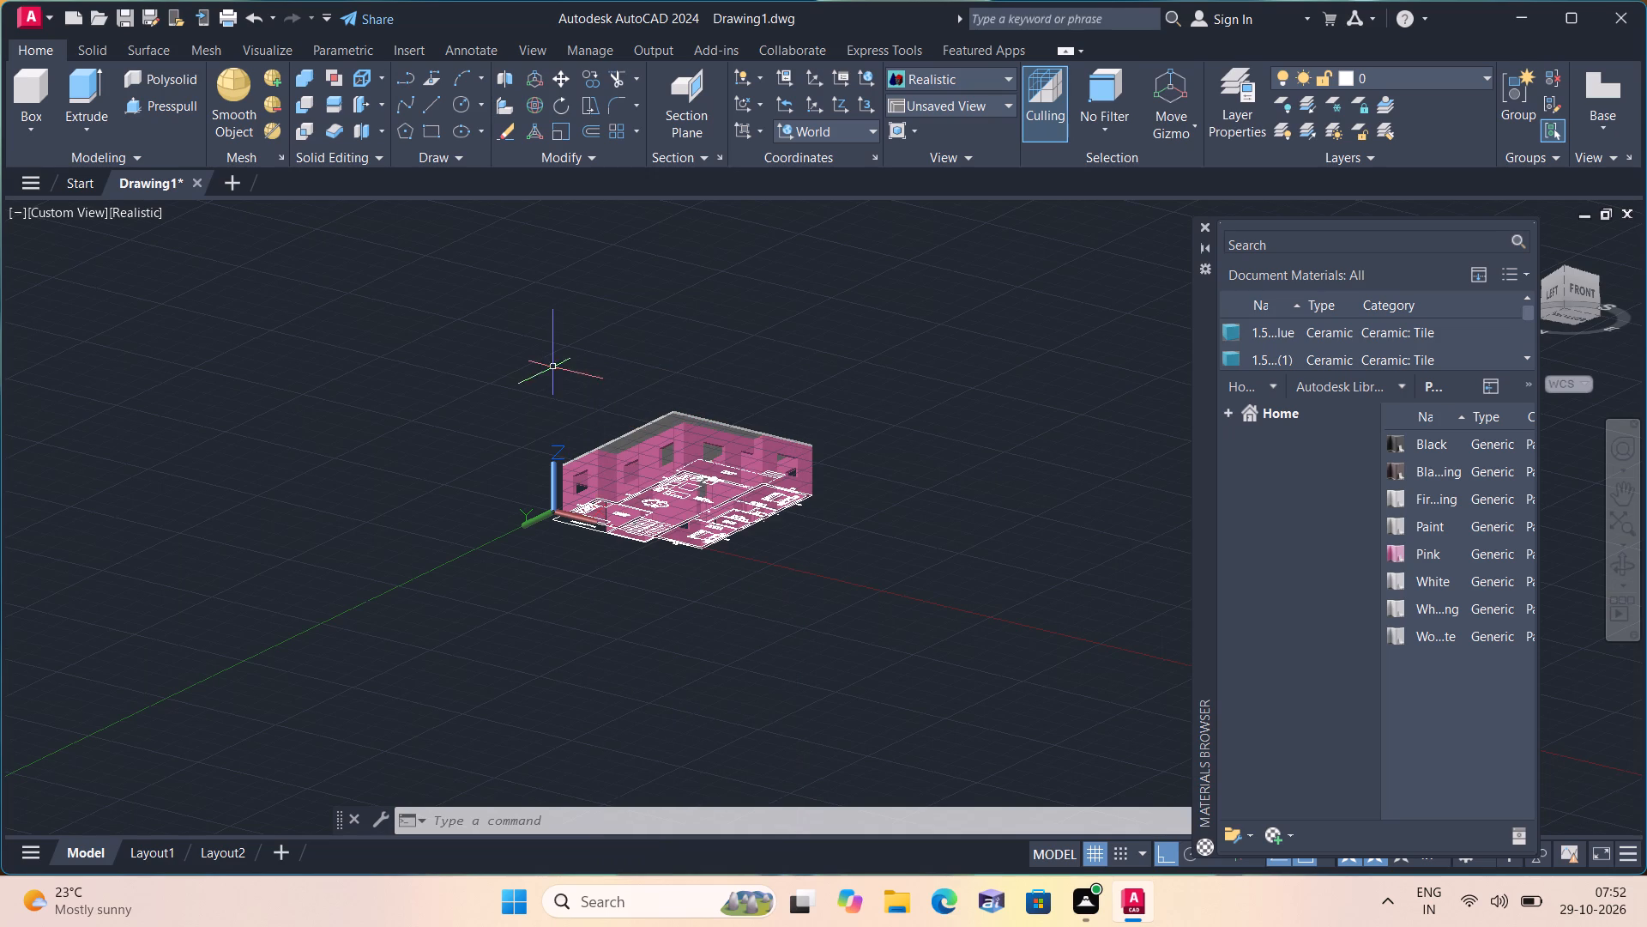
{"action": "middle_click_drag", "start_coordinate": [743, 534], "coordinate": [624, 639], "text": "shift"}
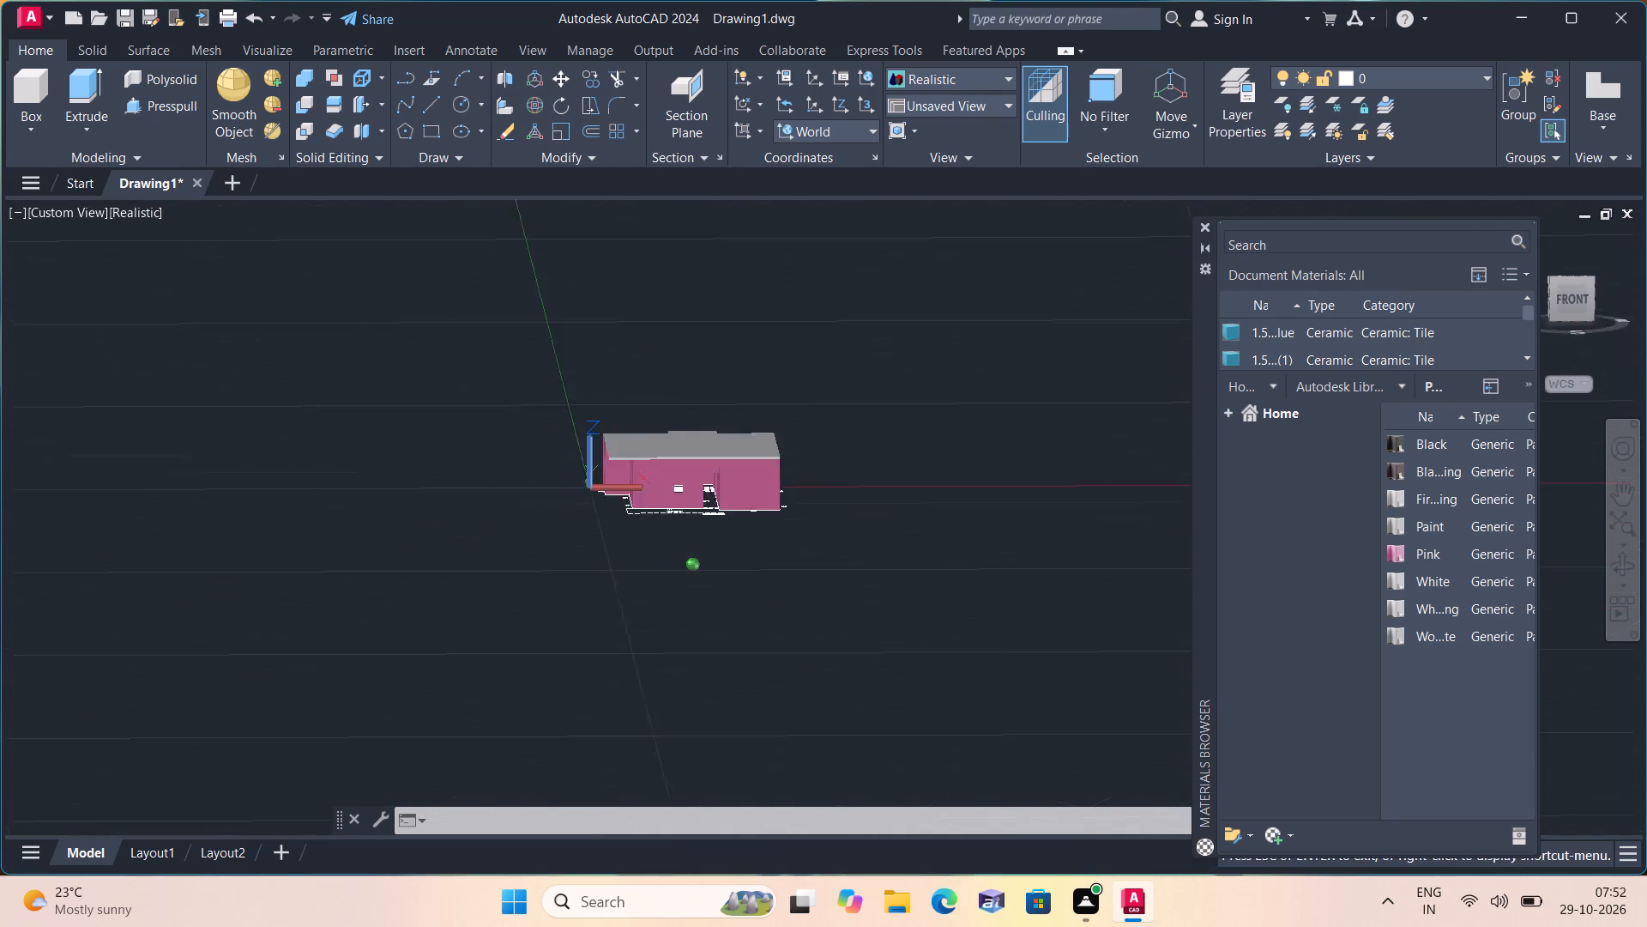
{"action": "middle_click_drag", "start_coordinate": [624, 639], "coordinate": [370, 585], "text": "shift"}
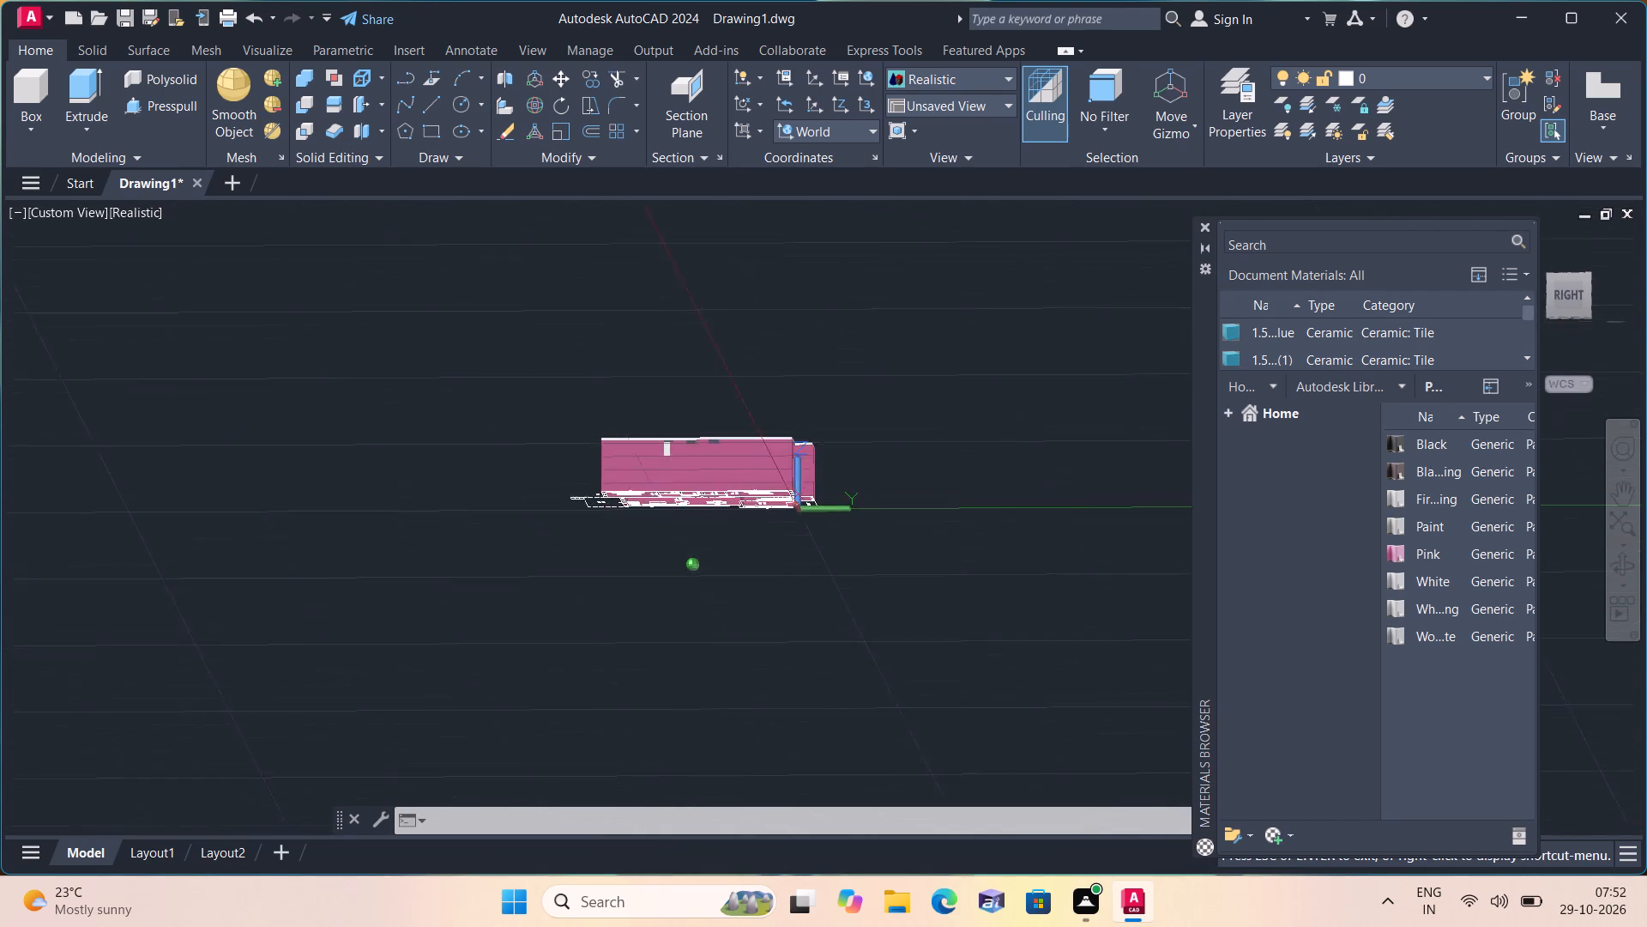
{"action": "middle_click_drag", "start_coordinate": [370, 585], "coordinate": [347, 588], "text": "shift"}
Examine up close the unpainted segment at the east wall's ventilator opening nearest the front.
{"action": "scroll", "coordinate": [678, 411], "scroll_direction": "up", "scroll_amount": 2}
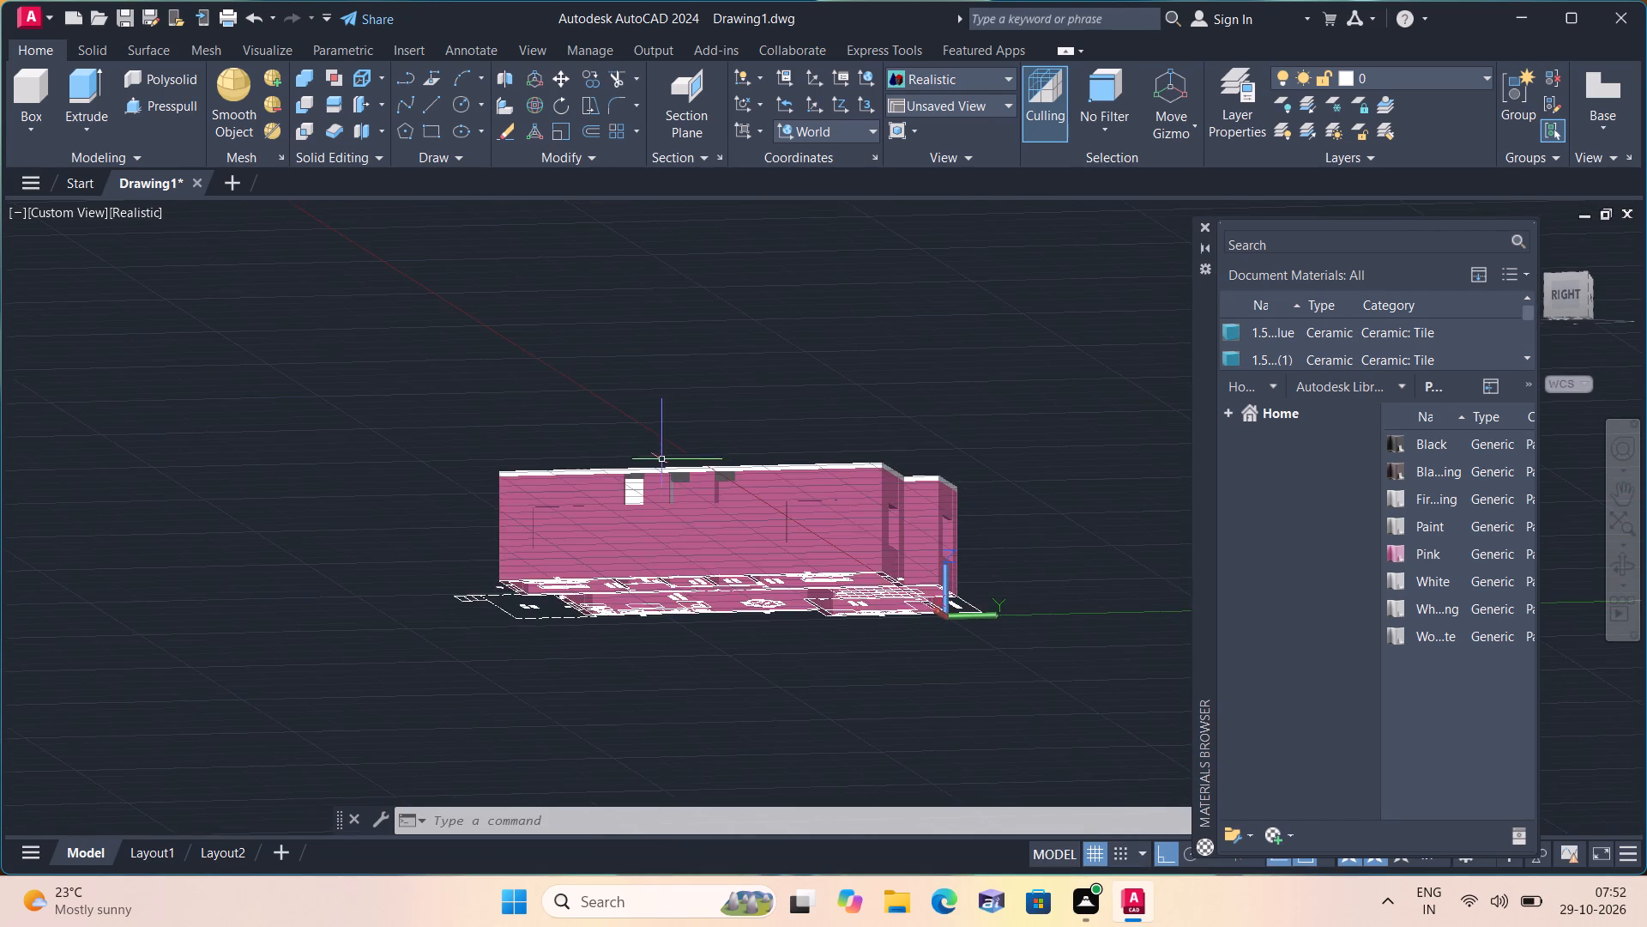
{"action": "scroll", "coordinate": [648, 514], "scroll_direction": "up", "scroll_amount": 2}
{"action": "scroll", "coordinate": [565, 504], "scroll_direction": "up", "scroll_amount": 3}
{"action": "scroll", "coordinate": [690, 493], "scroll_direction": "down", "scroll_amount": 2}
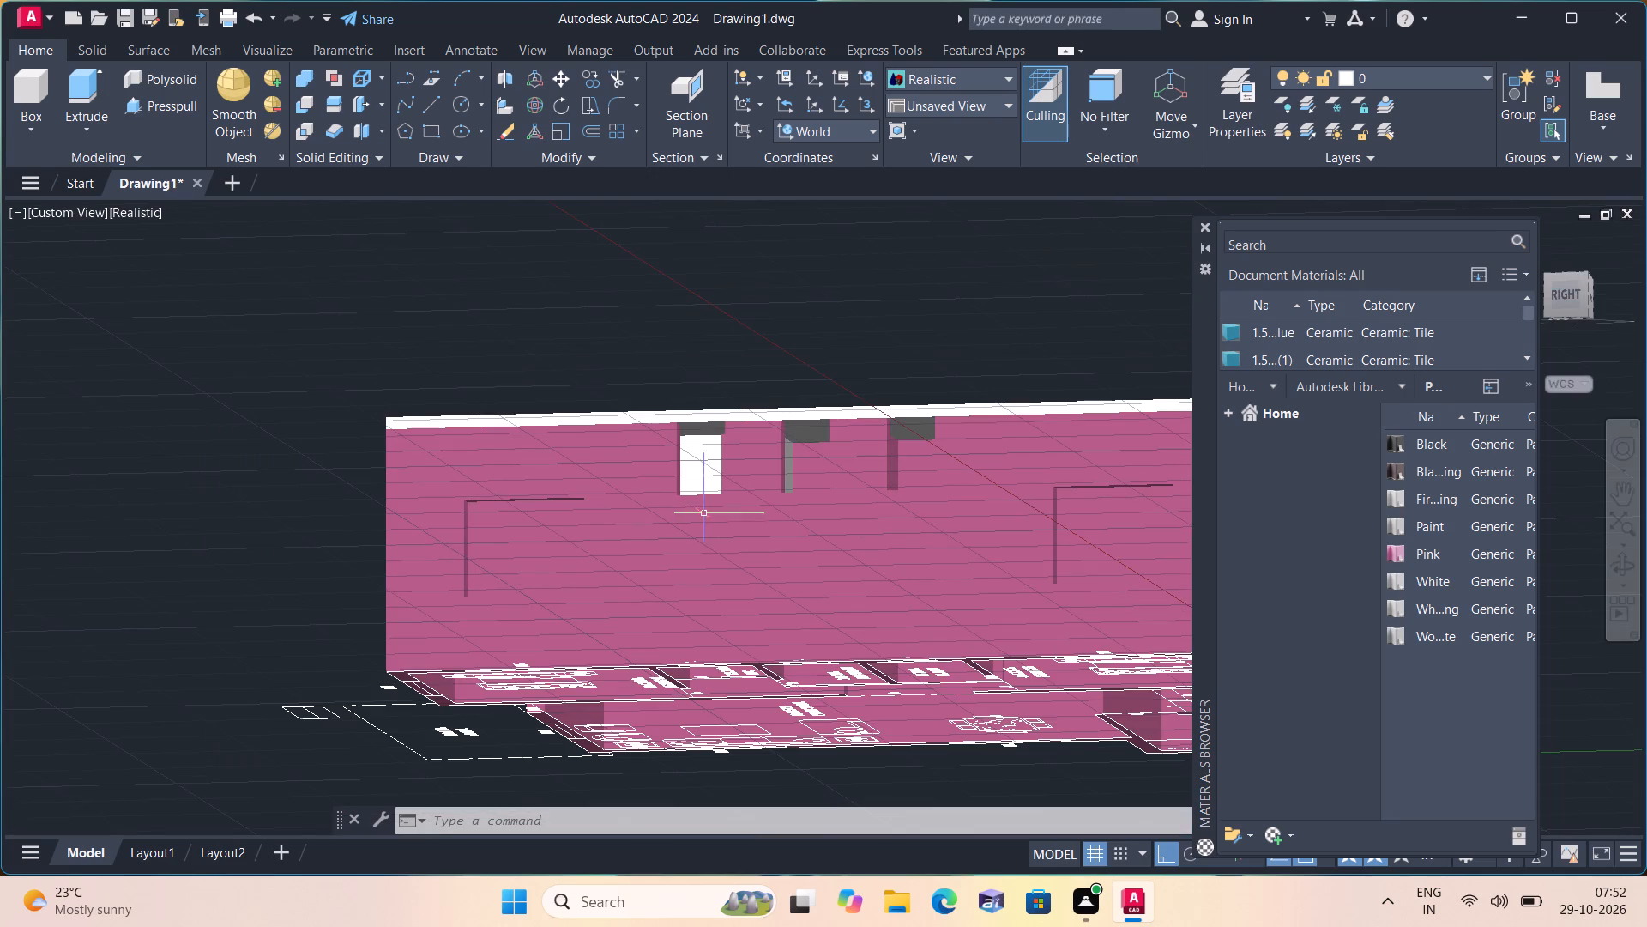
{"action": "middle_click_drag", "start_coordinate": [635, 568], "coordinate": [667, 669], "text": "shift"}
{"action": "scroll", "coordinate": [680, 671], "scroll_direction": "up", "scroll_amount": 1}
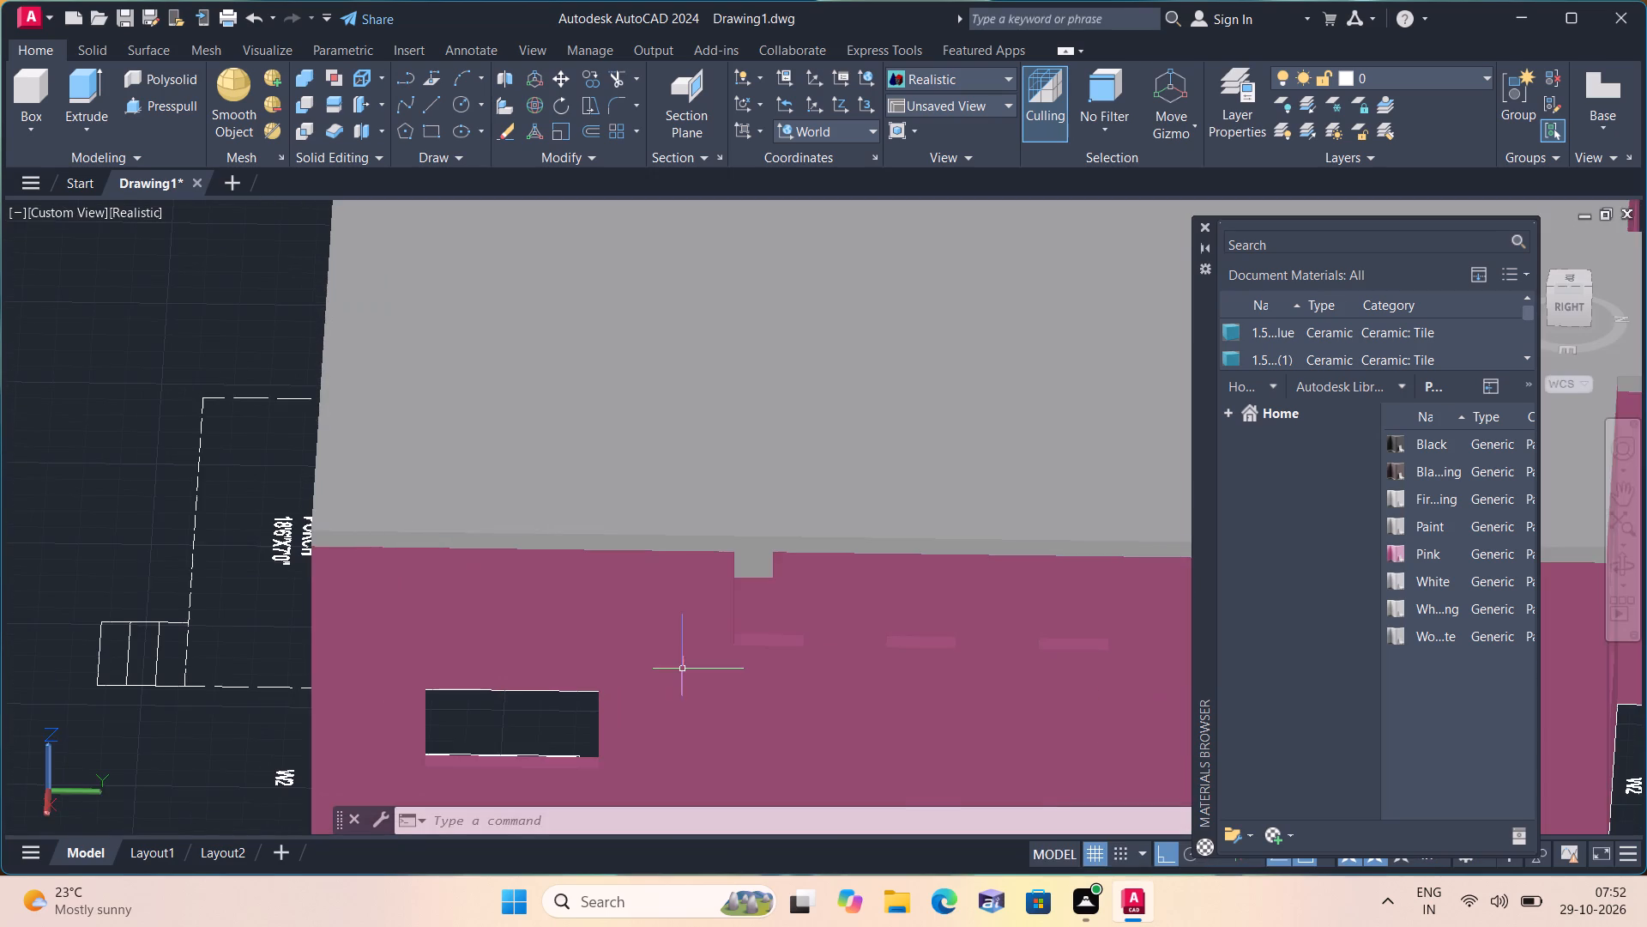
{"action": "scroll", "coordinate": [644, 702], "scroll_direction": "up", "scroll_amount": 2}
{"action": "middle_click_drag", "start_coordinate": [821, 691], "coordinate": [632, 527]}
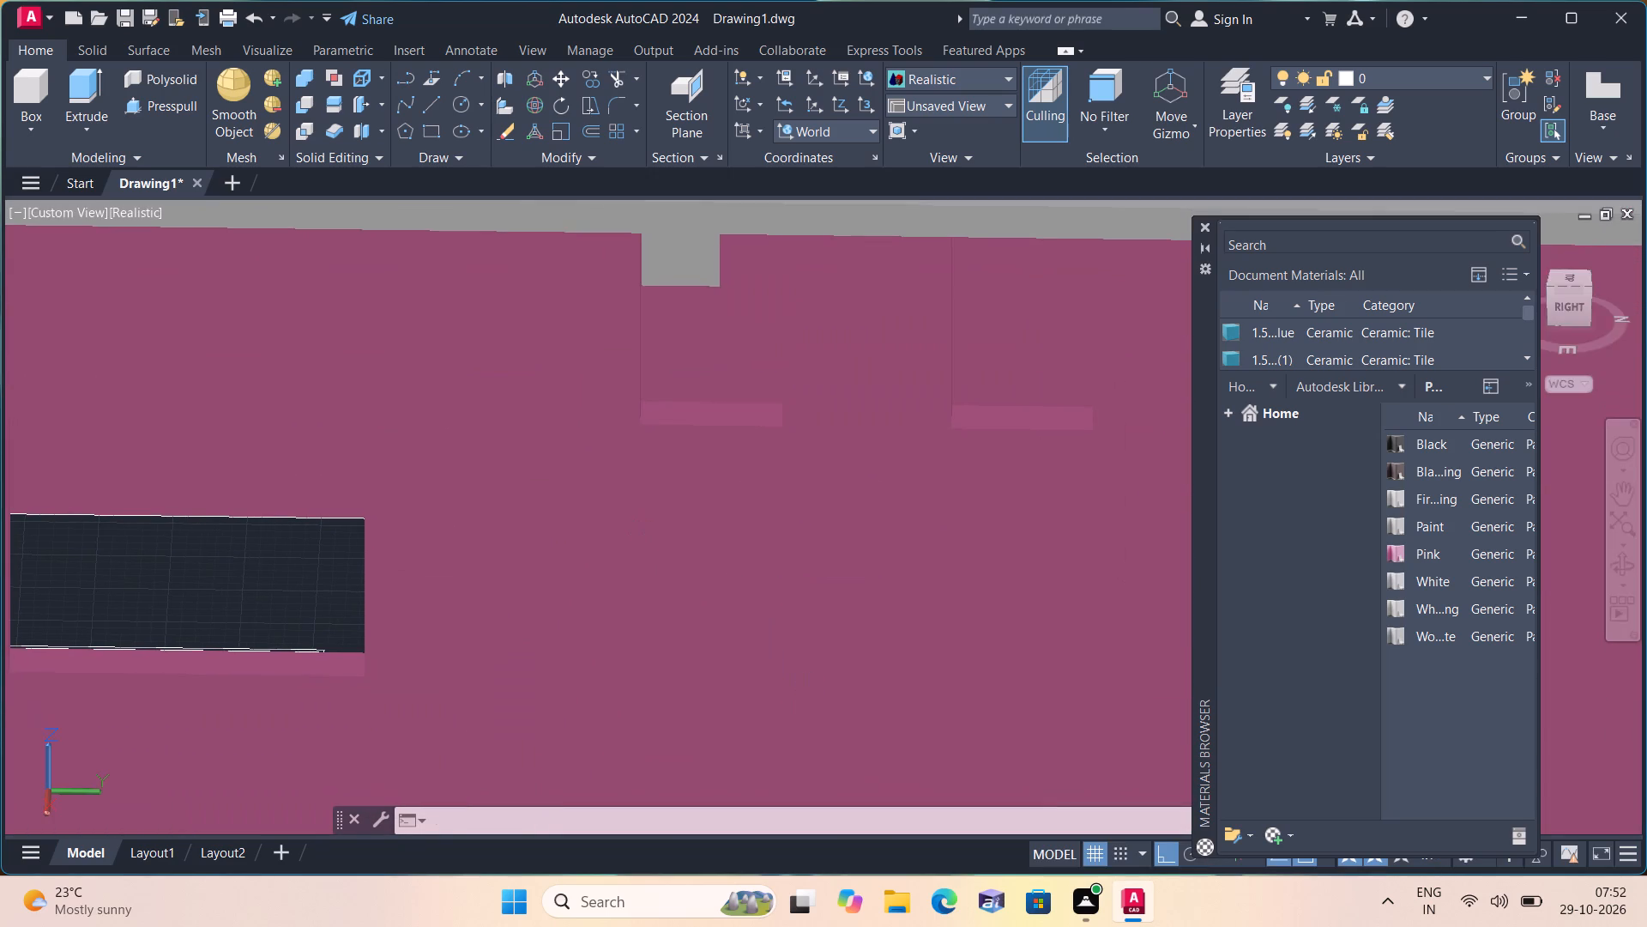
{"action": "scroll", "coordinate": [660, 503], "scroll_direction": "down", "scroll_amount": 2}
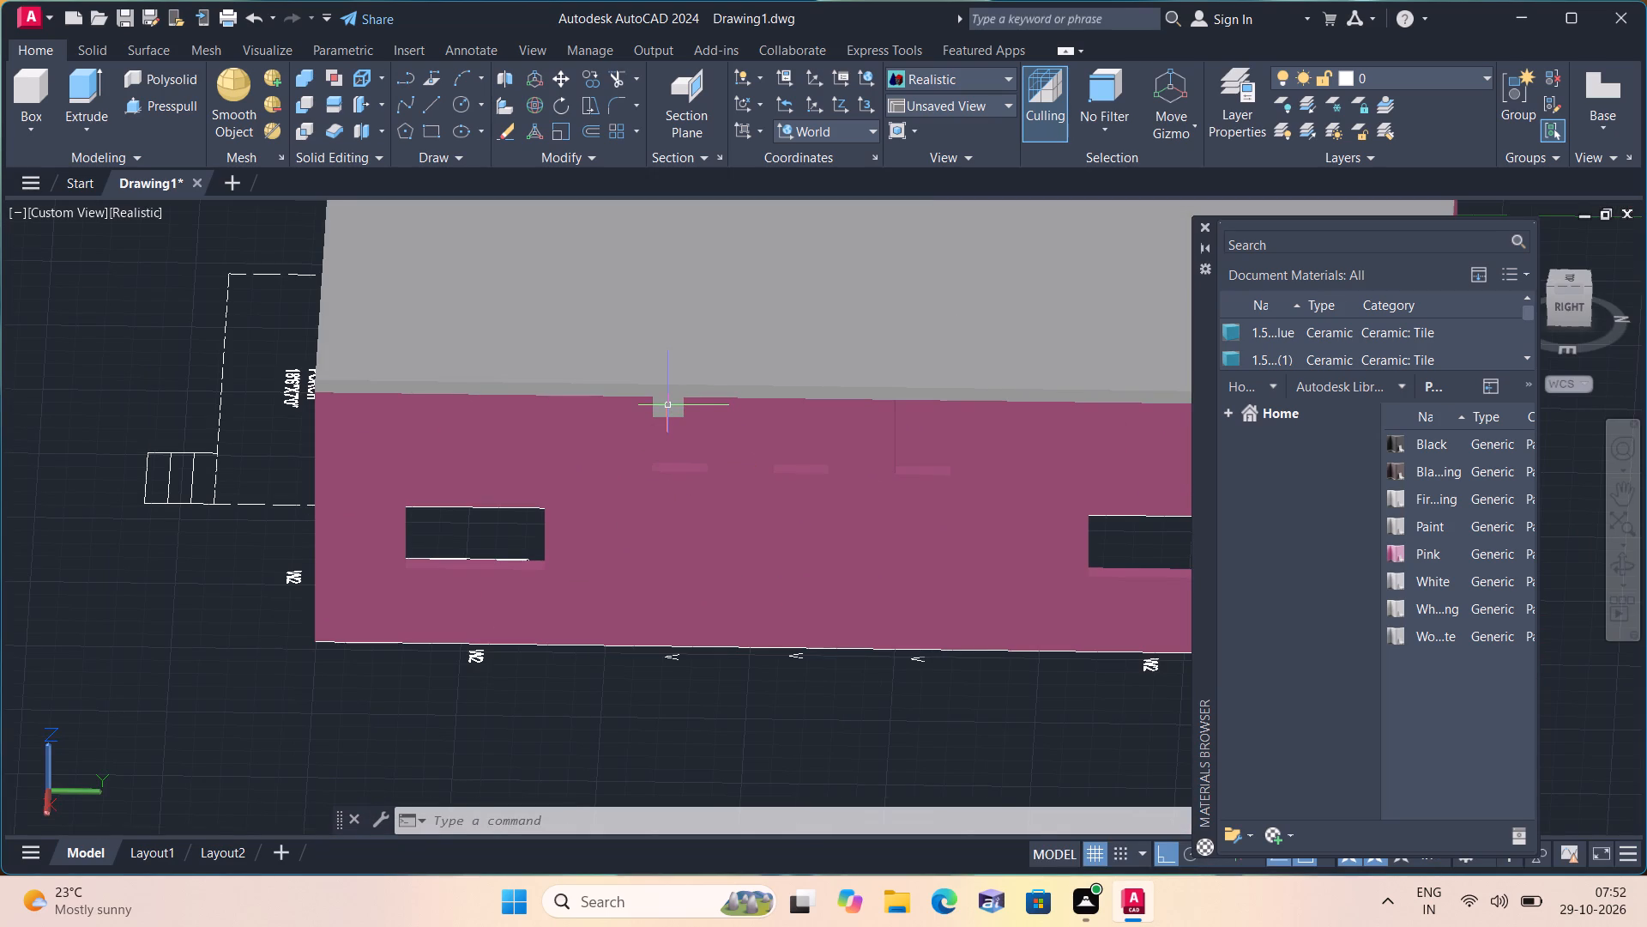
{"action": "scroll", "coordinate": [668, 406], "scroll_direction": "up", "scroll_amount": 1}
{"action": "left_click", "coordinate": [668, 407]}
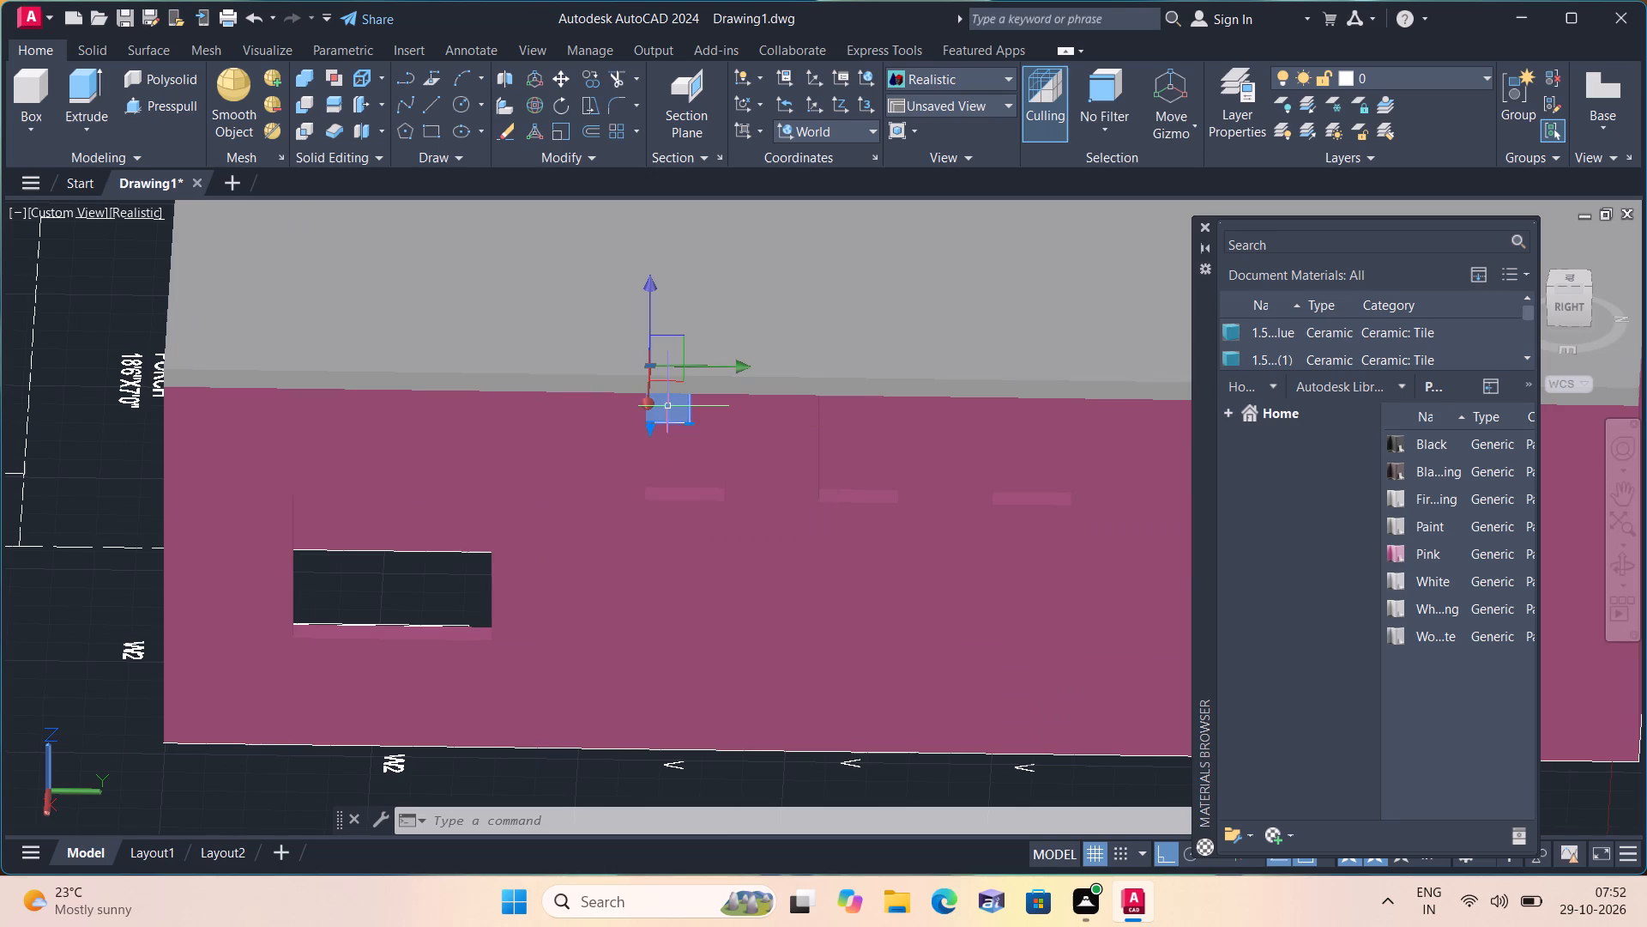
{"action": "scroll", "coordinate": [715, 430], "scroll_direction": "down", "scroll_amount": 1}
{"action": "key", "text": "Escape"}
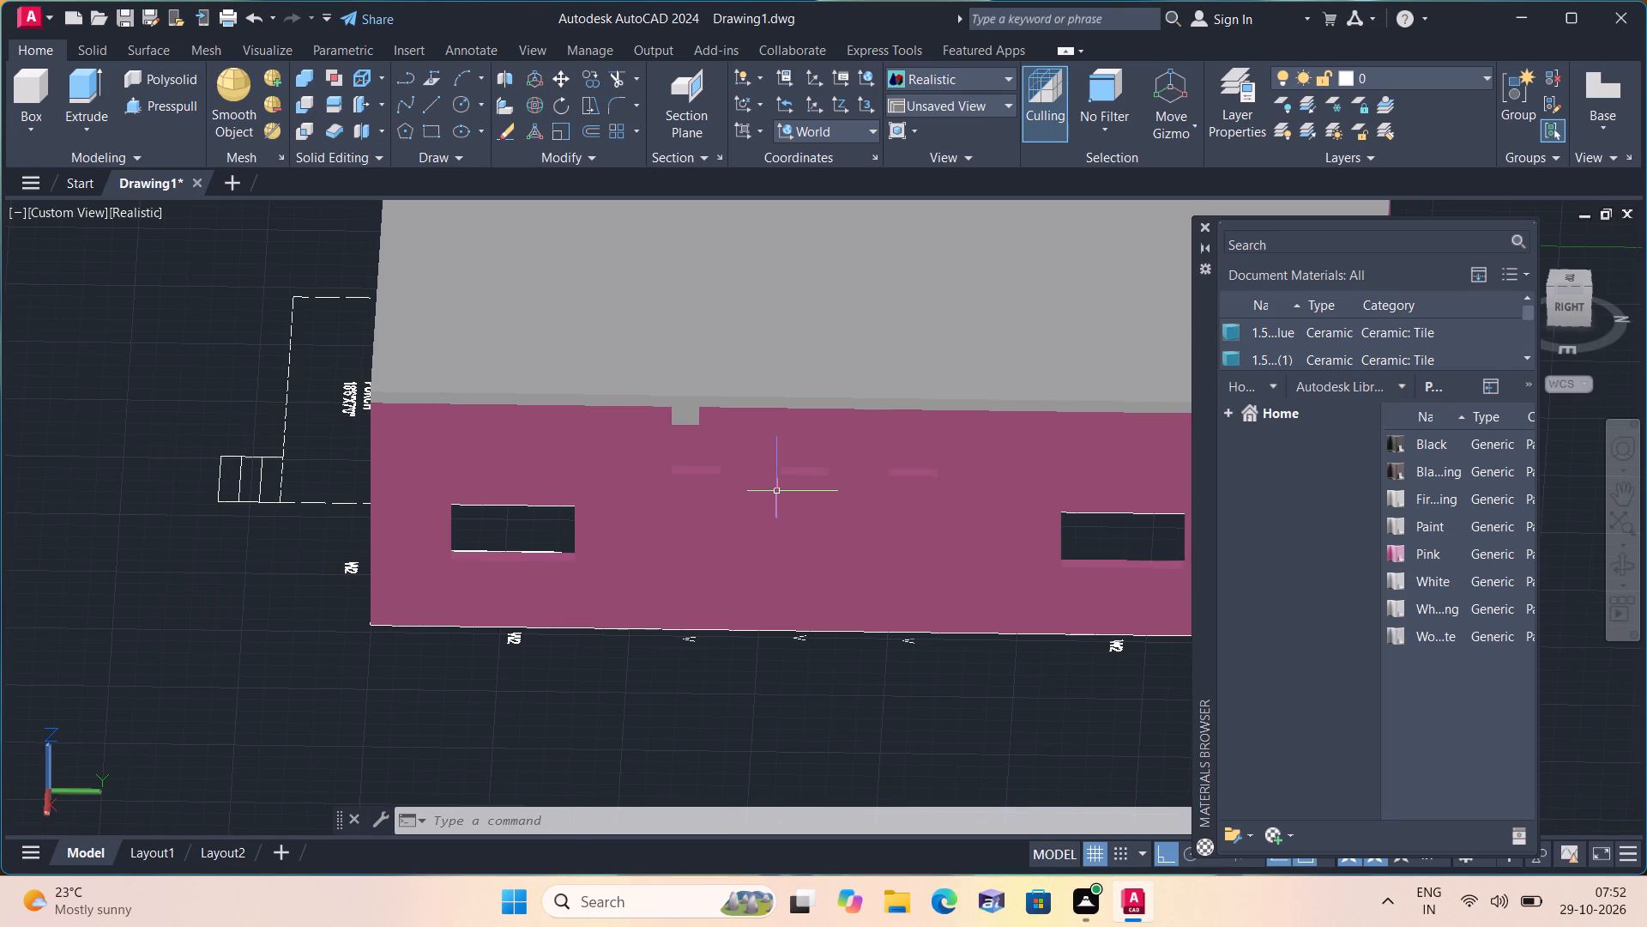
Hide the main roof slab to expose the walls and rooms beneath it.
{"action": "middle_click_drag", "start_coordinate": [814, 593], "coordinate": [739, 492], "text": "shift"}
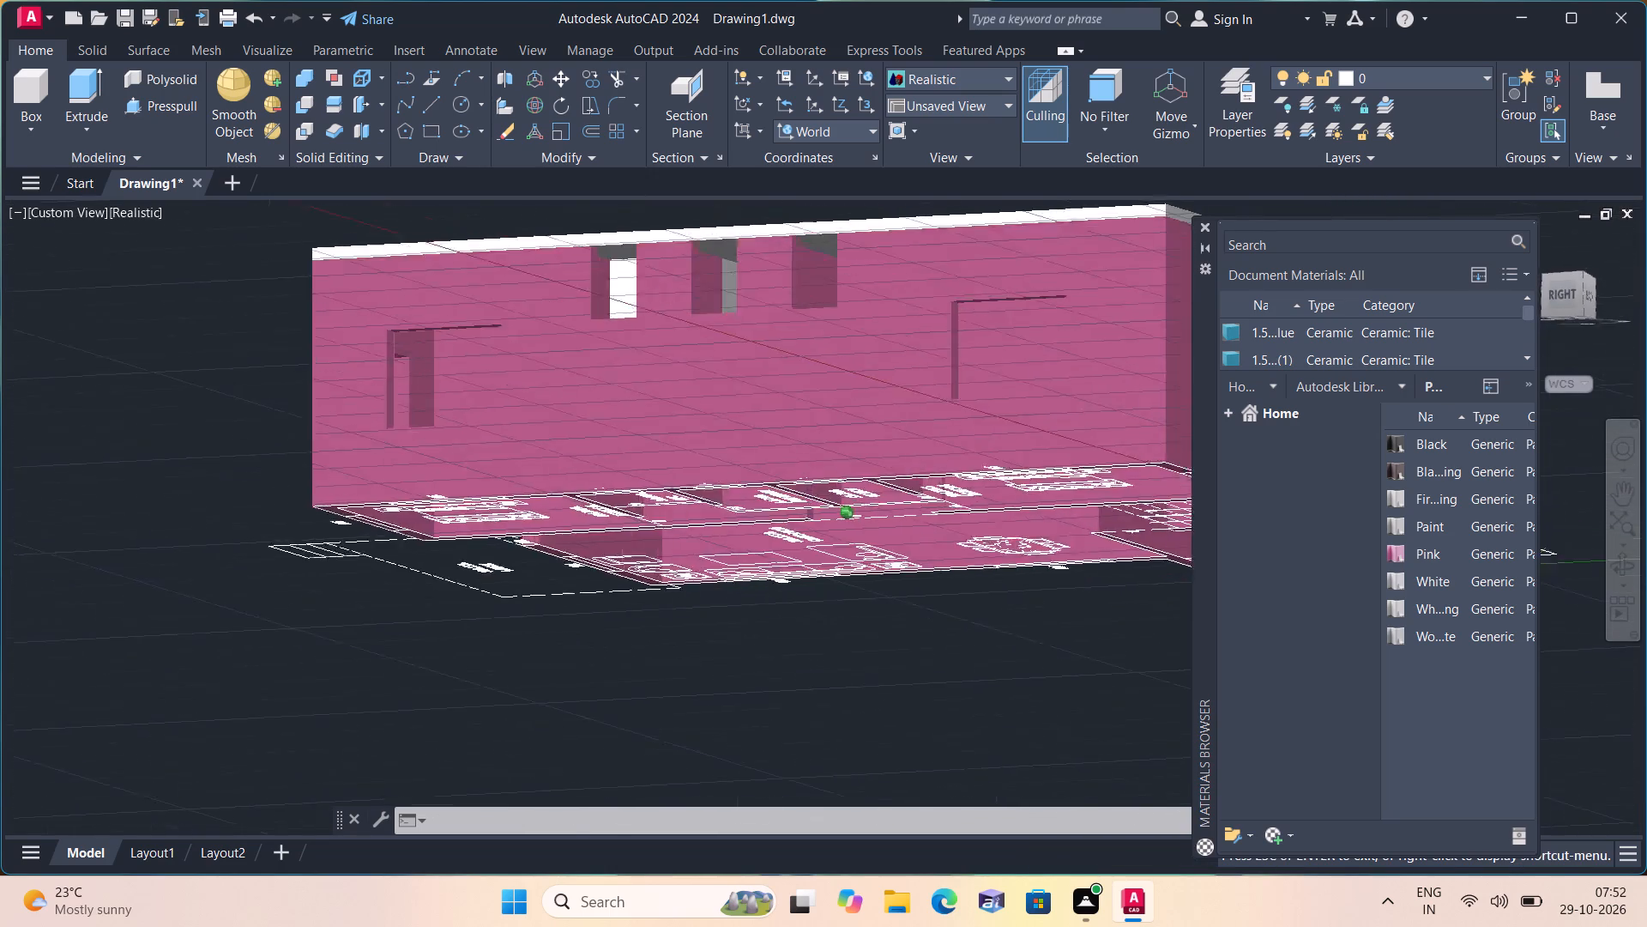
{"action": "middle_click_drag", "start_coordinate": [739, 492], "coordinate": [579, 467], "text": "shift"}
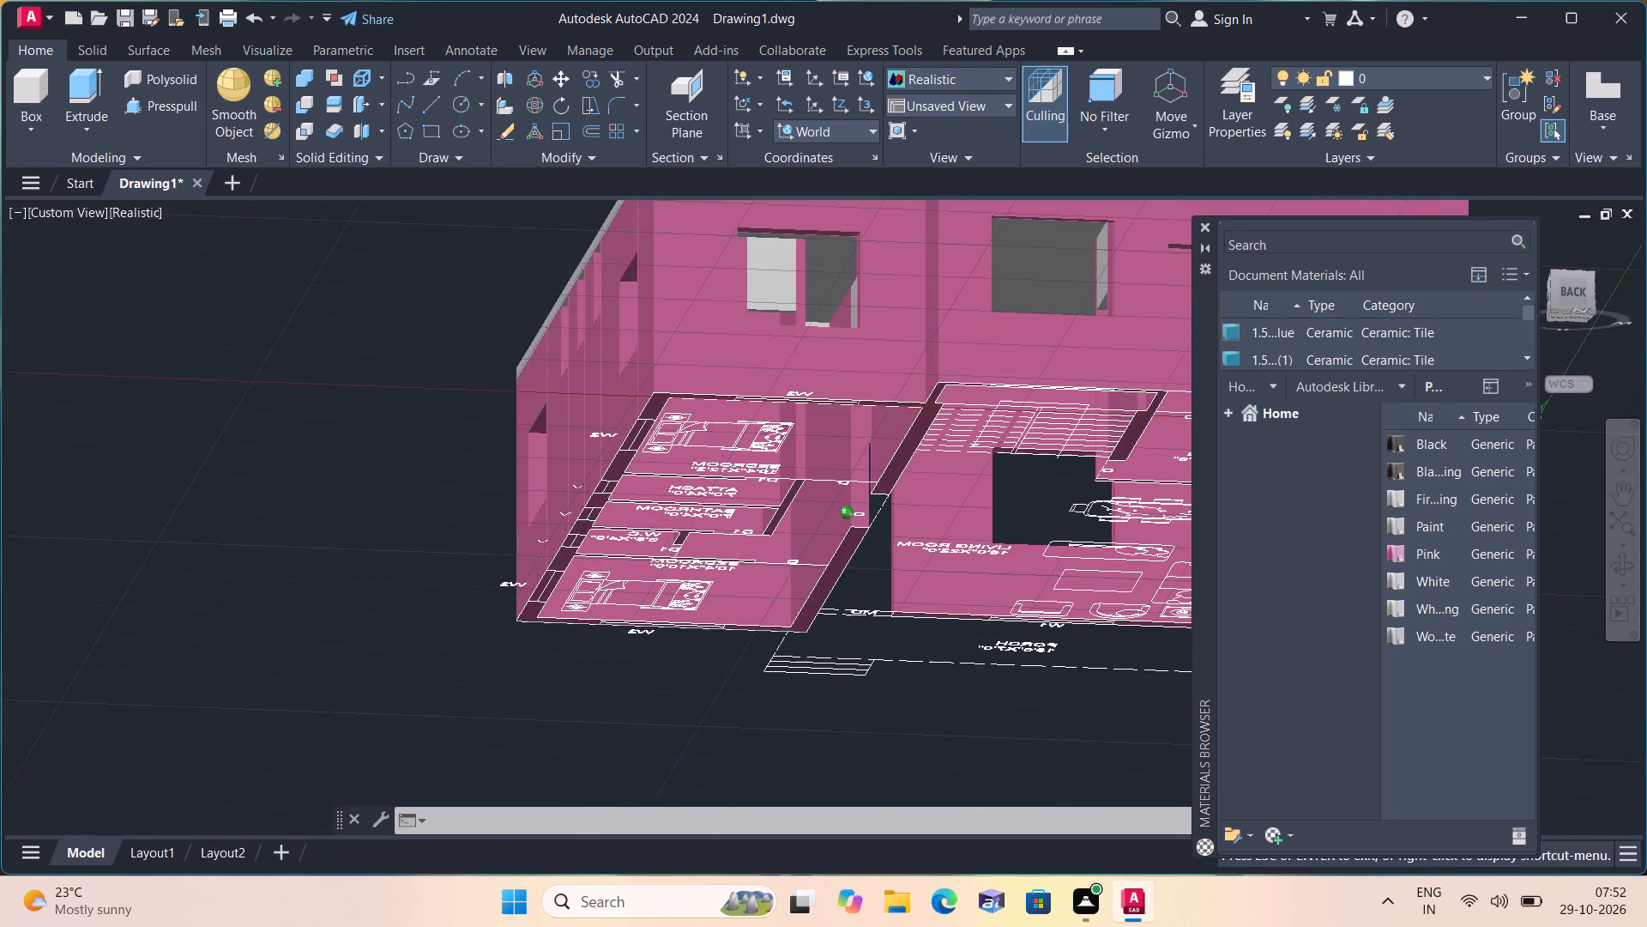
{"action": "middle_click_drag", "start_coordinate": [579, 467], "coordinate": [760, 498], "text": "shift"}
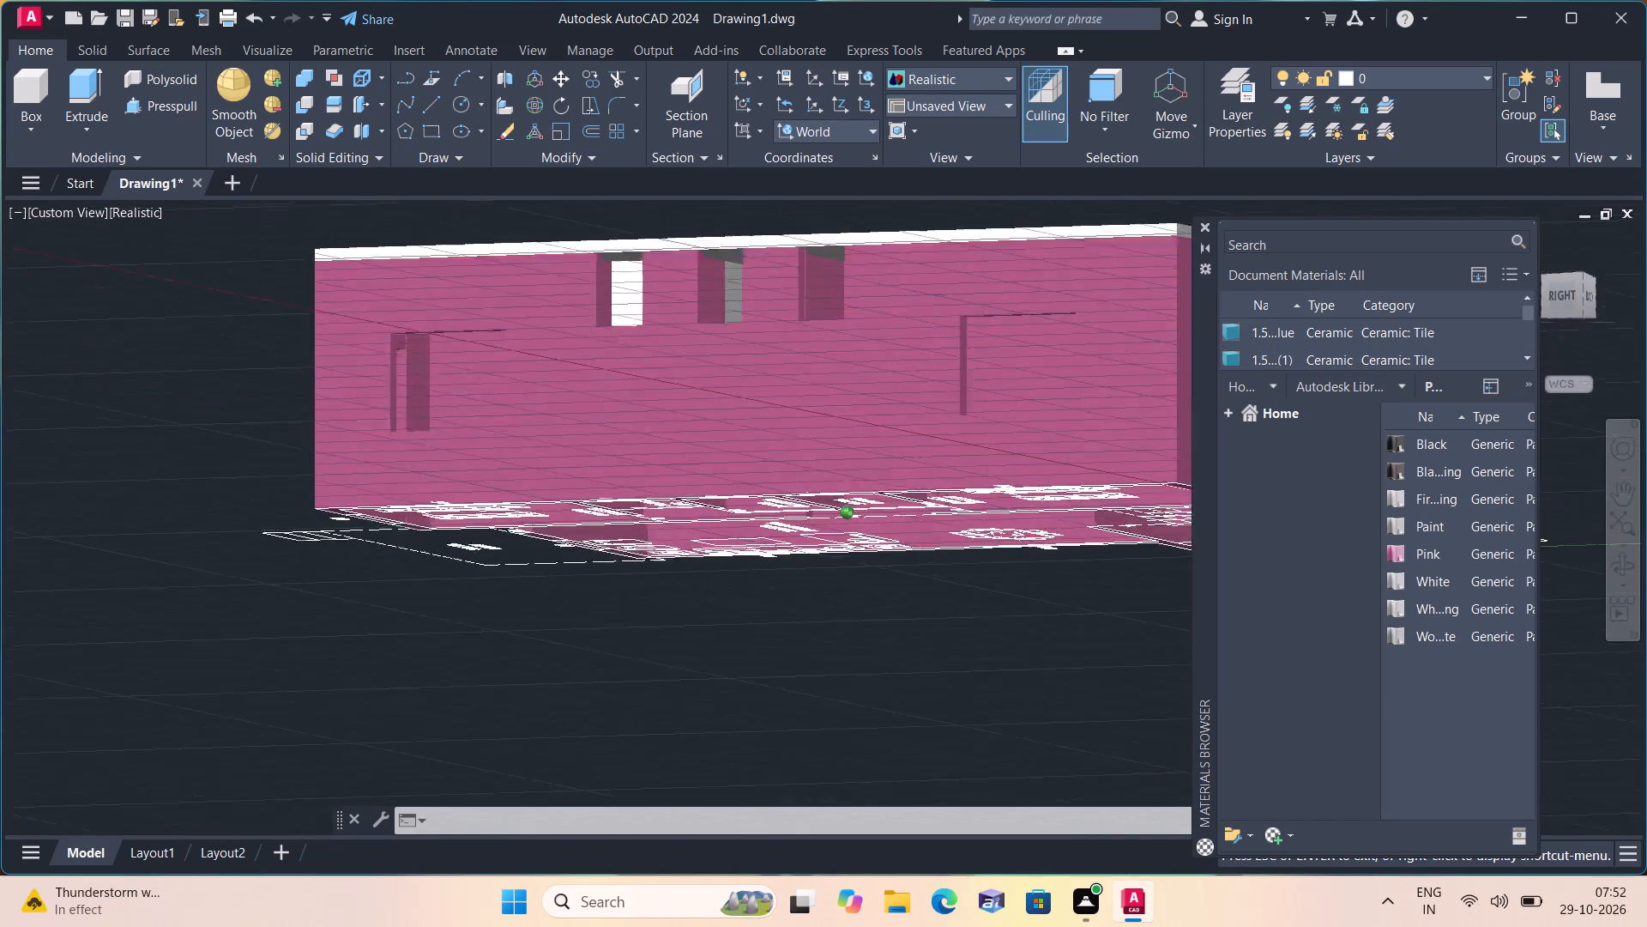
{"action": "middle_click_drag", "start_coordinate": [760, 498], "coordinate": [811, 542], "text": "shift"}
{"action": "scroll", "coordinate": [628, 508], "scroll_direction": "down", "scroll_amount": 1}
{"action": "middle_click_drag", "start_coordinate": [558, 439], "coordinate": [668, 590], "text": "shift"}
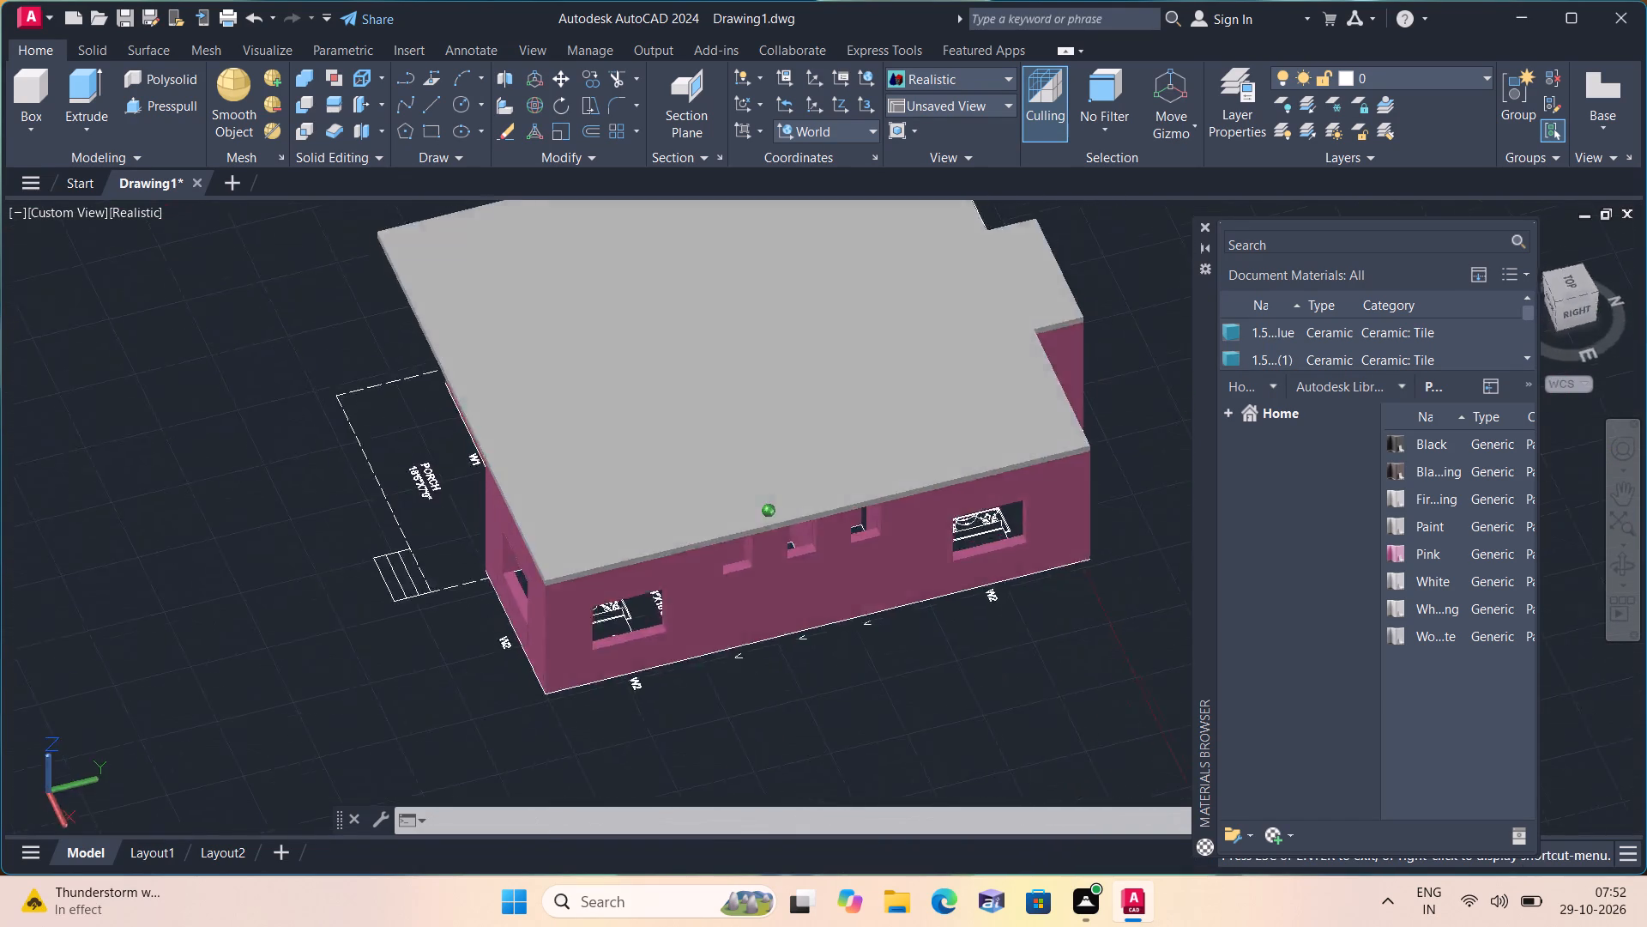
{"action": "middle_click_drag", "start_coordinate": [668, 590], "coordinate": [826, 577], "text": "shift"}
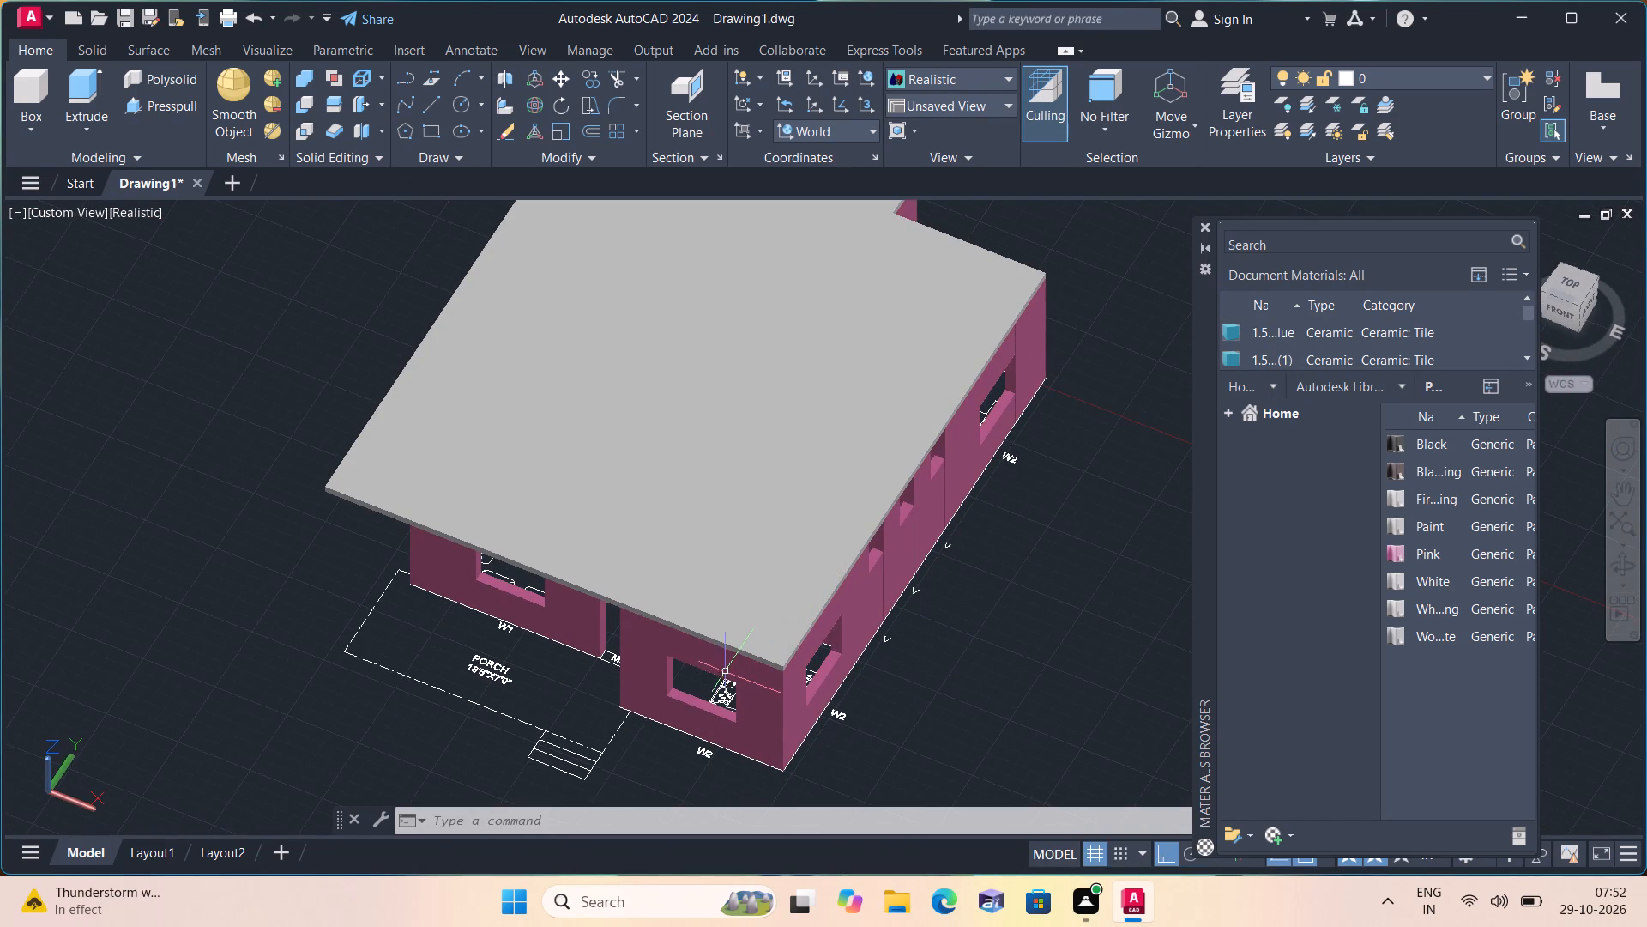
{"action": "left_click", "coordinate": [739, 649]}
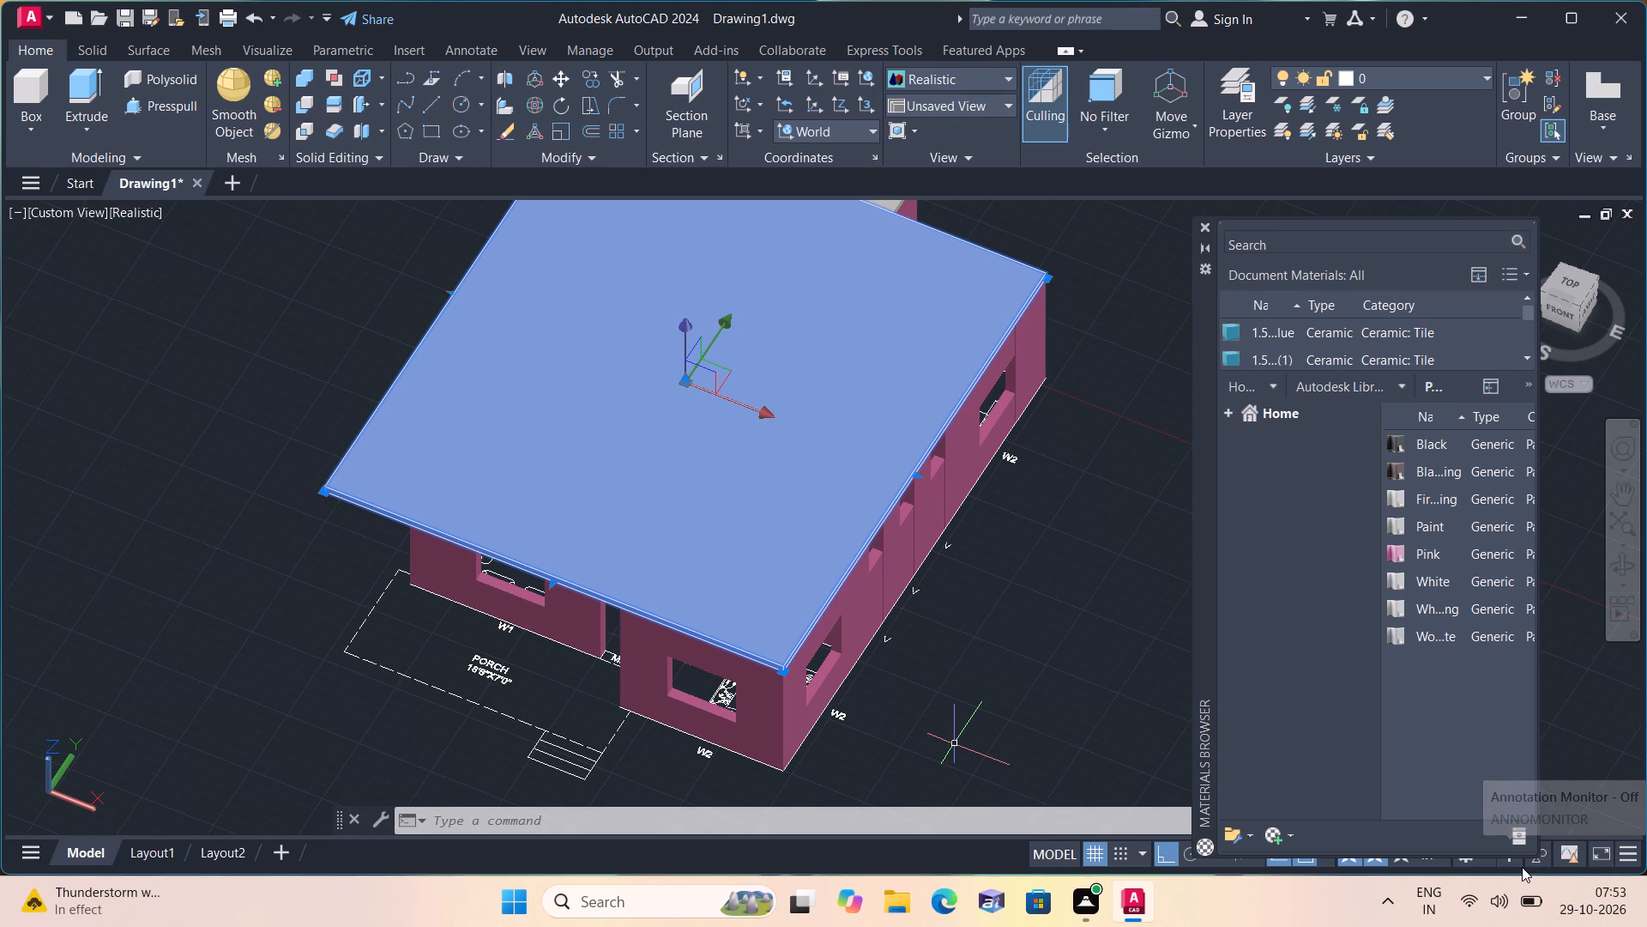
{"action": "scroll", "coordinate": [1547, 861], "scroll_direction": "up", "scroll_amount": 1}
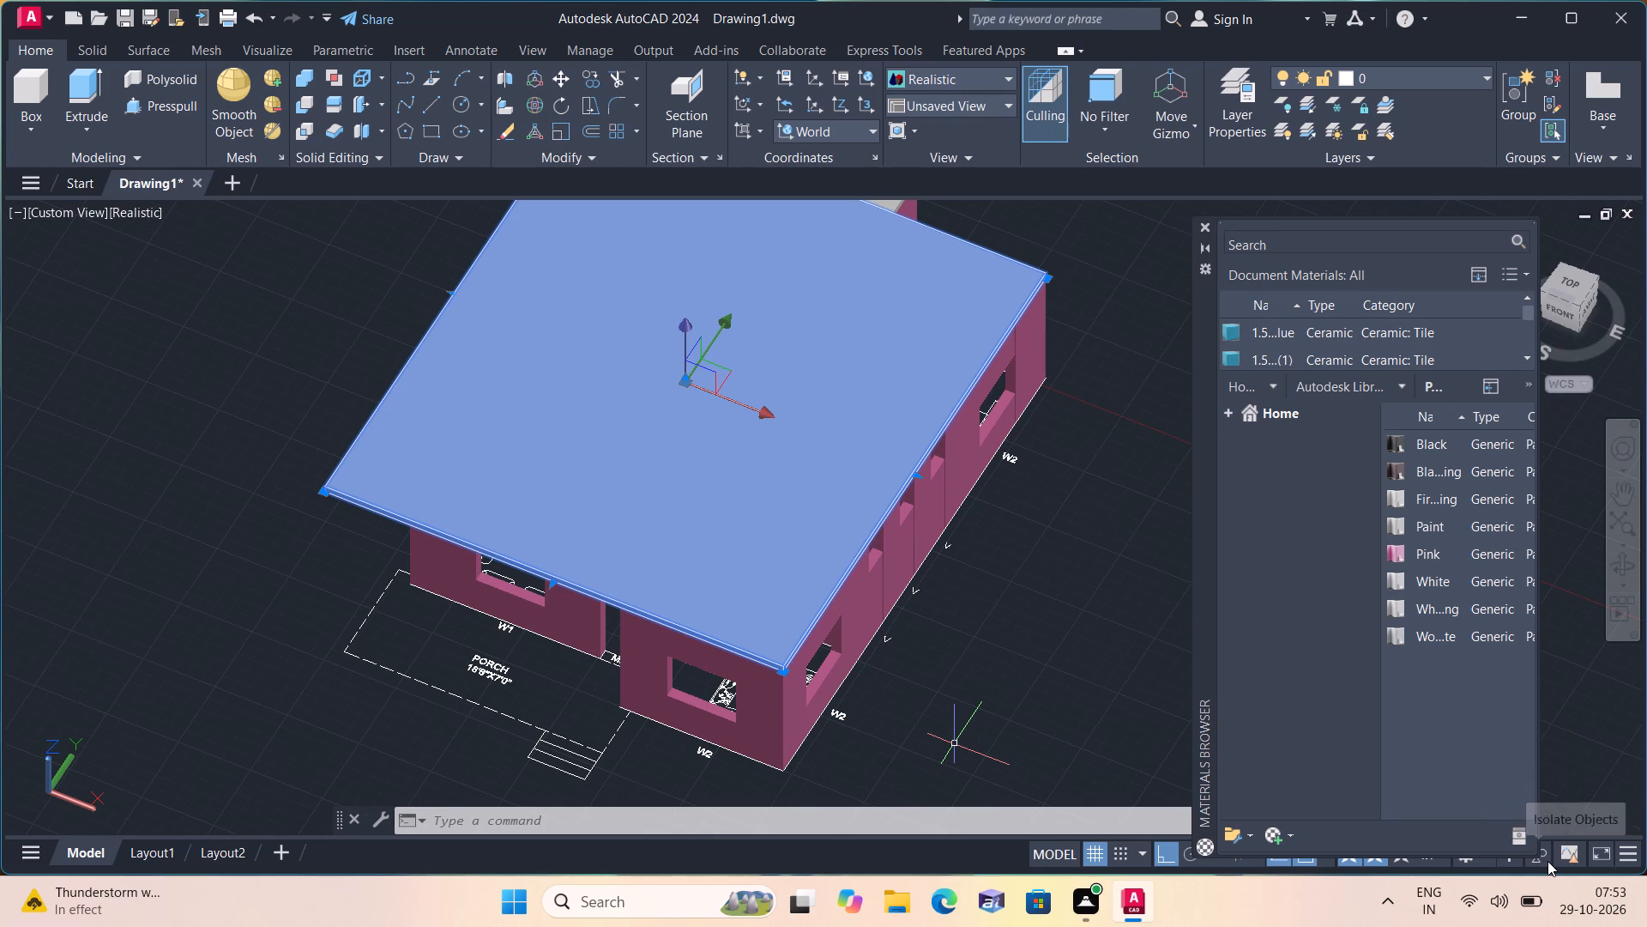
{"action": "left_click", "coordinate": [1547, 861]}
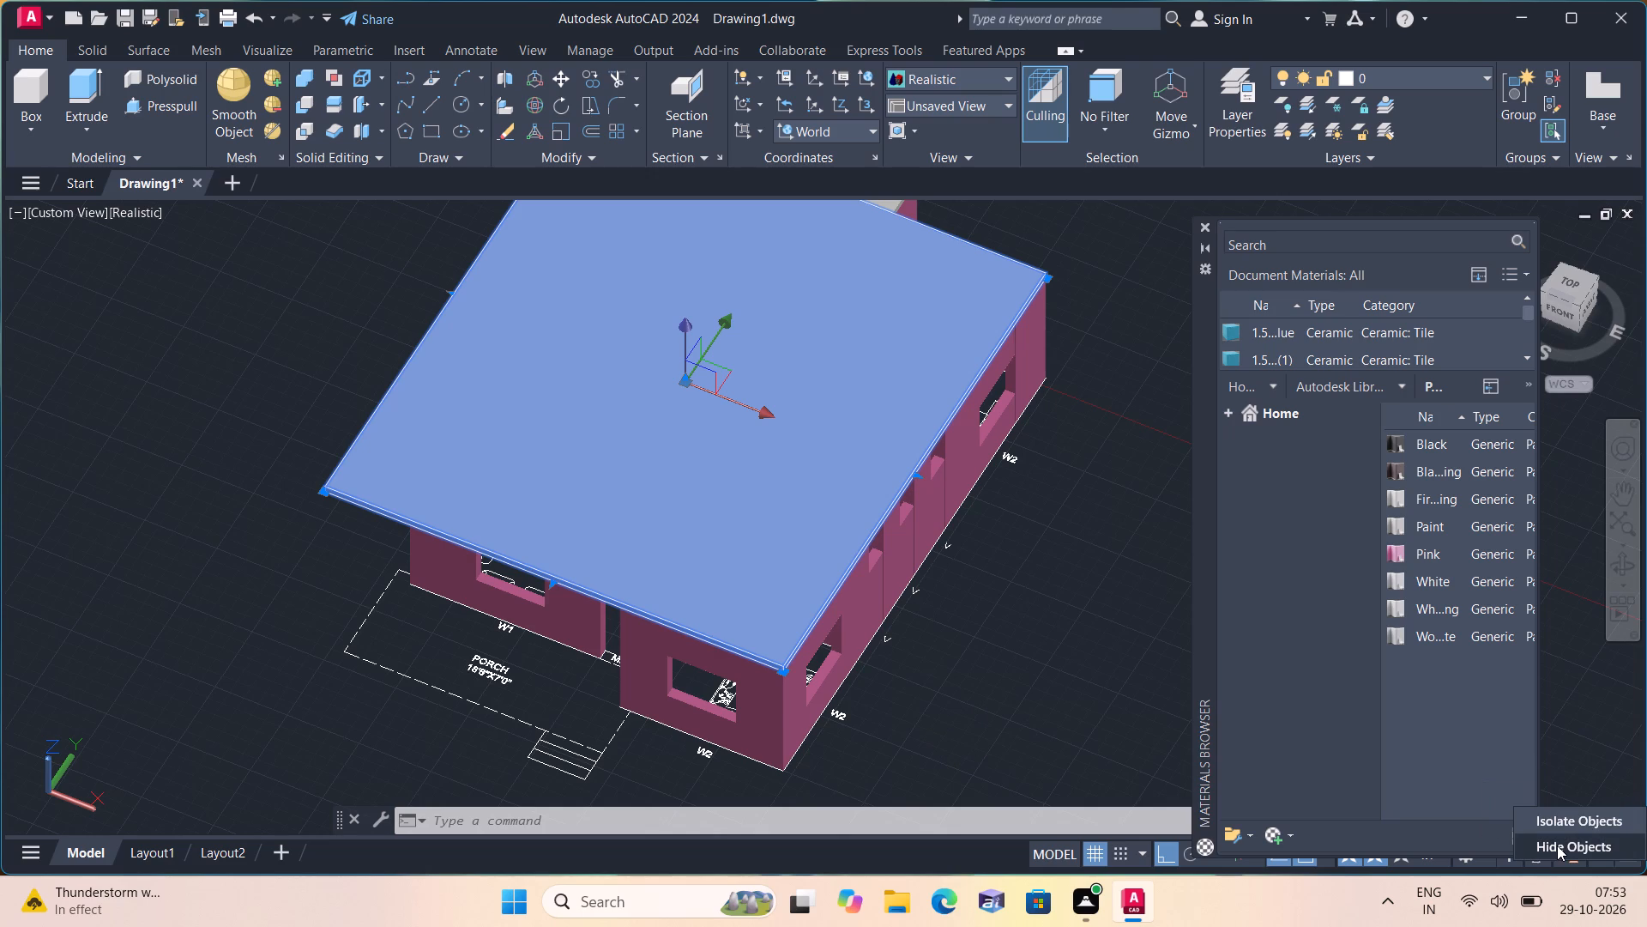
{"action": "left_click", "coordinate": [1557, 845]}
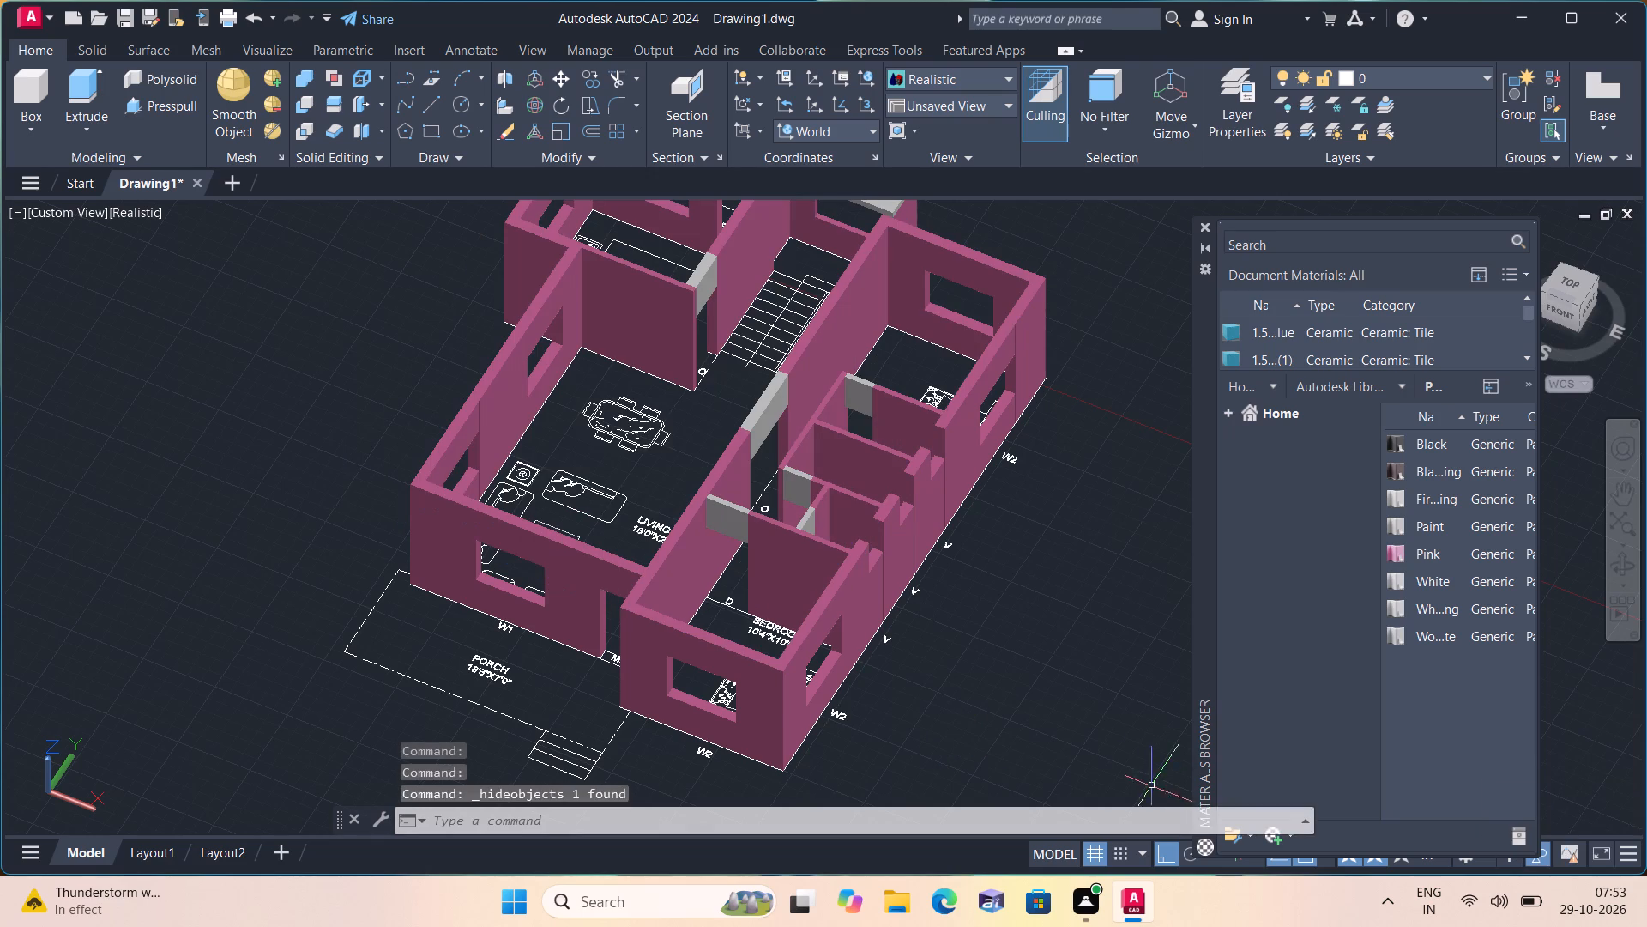
Apply the Pink paint to the white segments above the interior doorways of the bedrooms, bathrooms and the adjoining long central wall.
{"action": "left_click_drag", "start_coordinate": [1402, 550], "coordinate": [1228, 556]}
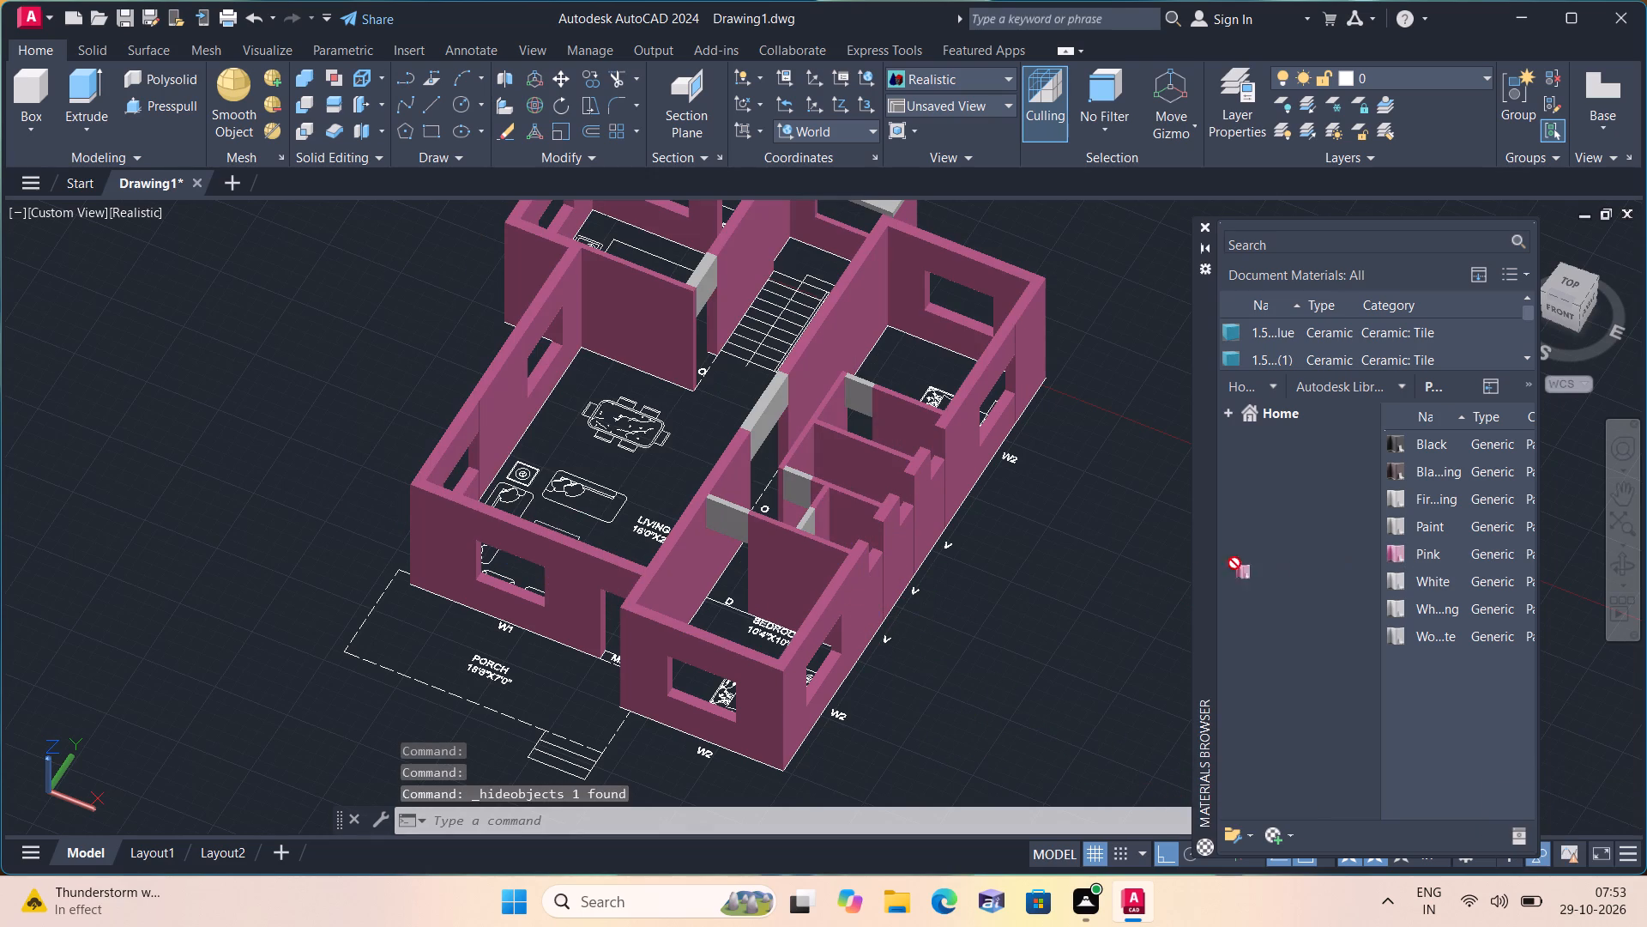
{"action": "left_click_drag", "start_coordinate": [1228, 556], "coordinate": [739, 523]}
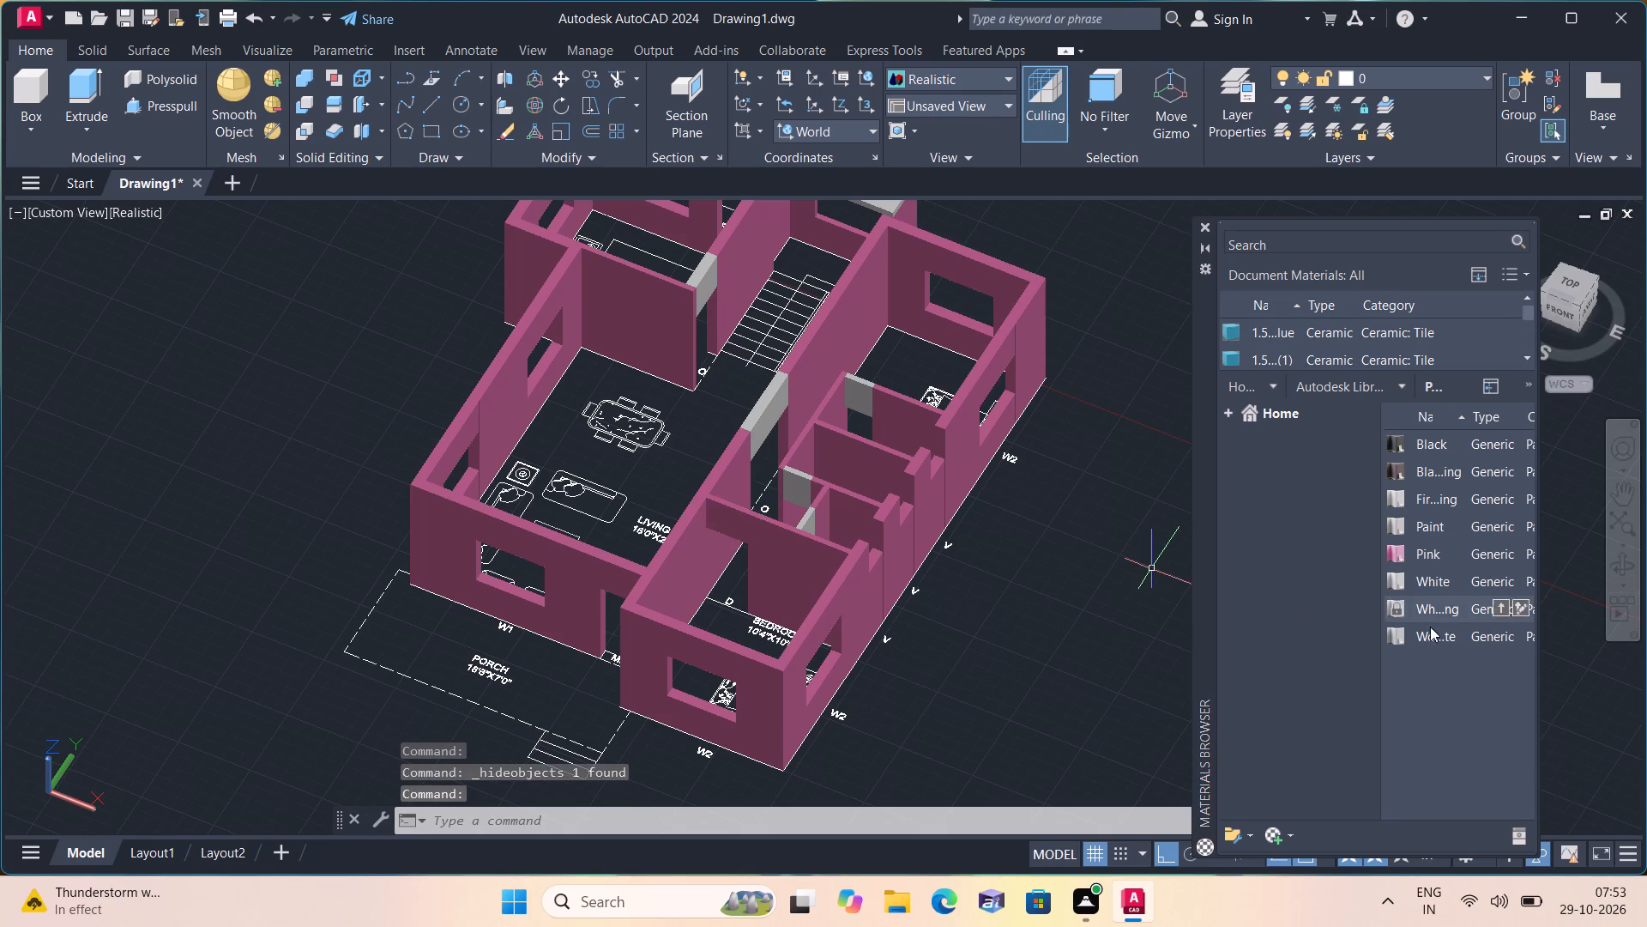
{"action": "left_click_drag", "start_coordinate": [1404, 554], "coordinate": [782, 444]}
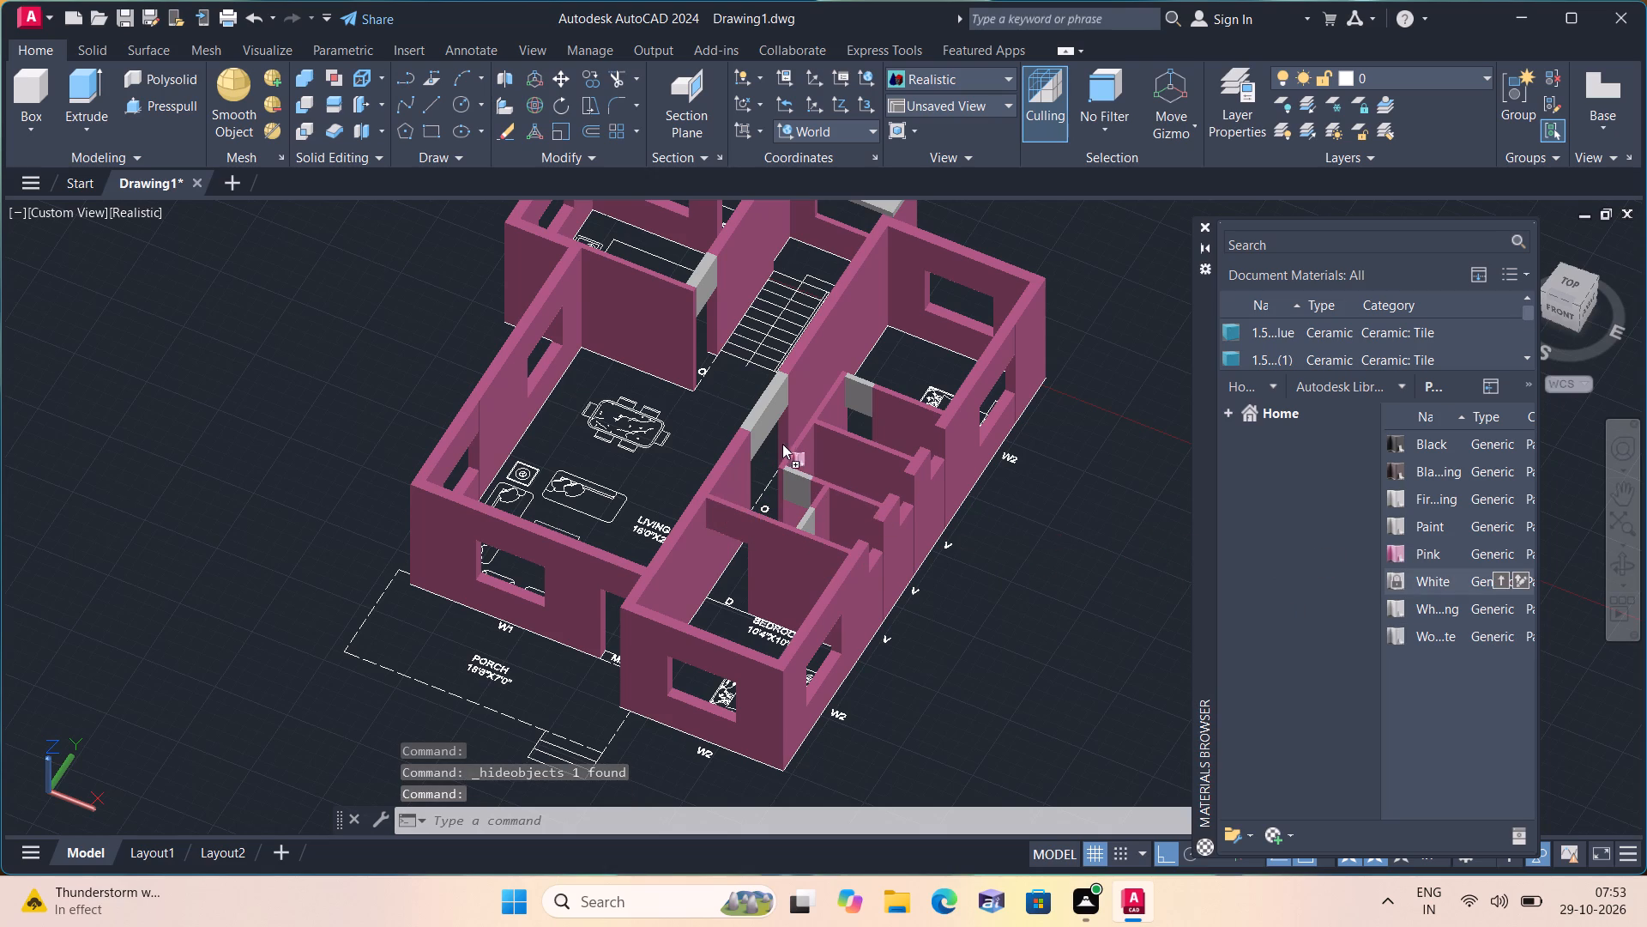
{"action": "left_click_drag", "start_coordinate": [782, 444], "coordinate": [766, 413]}
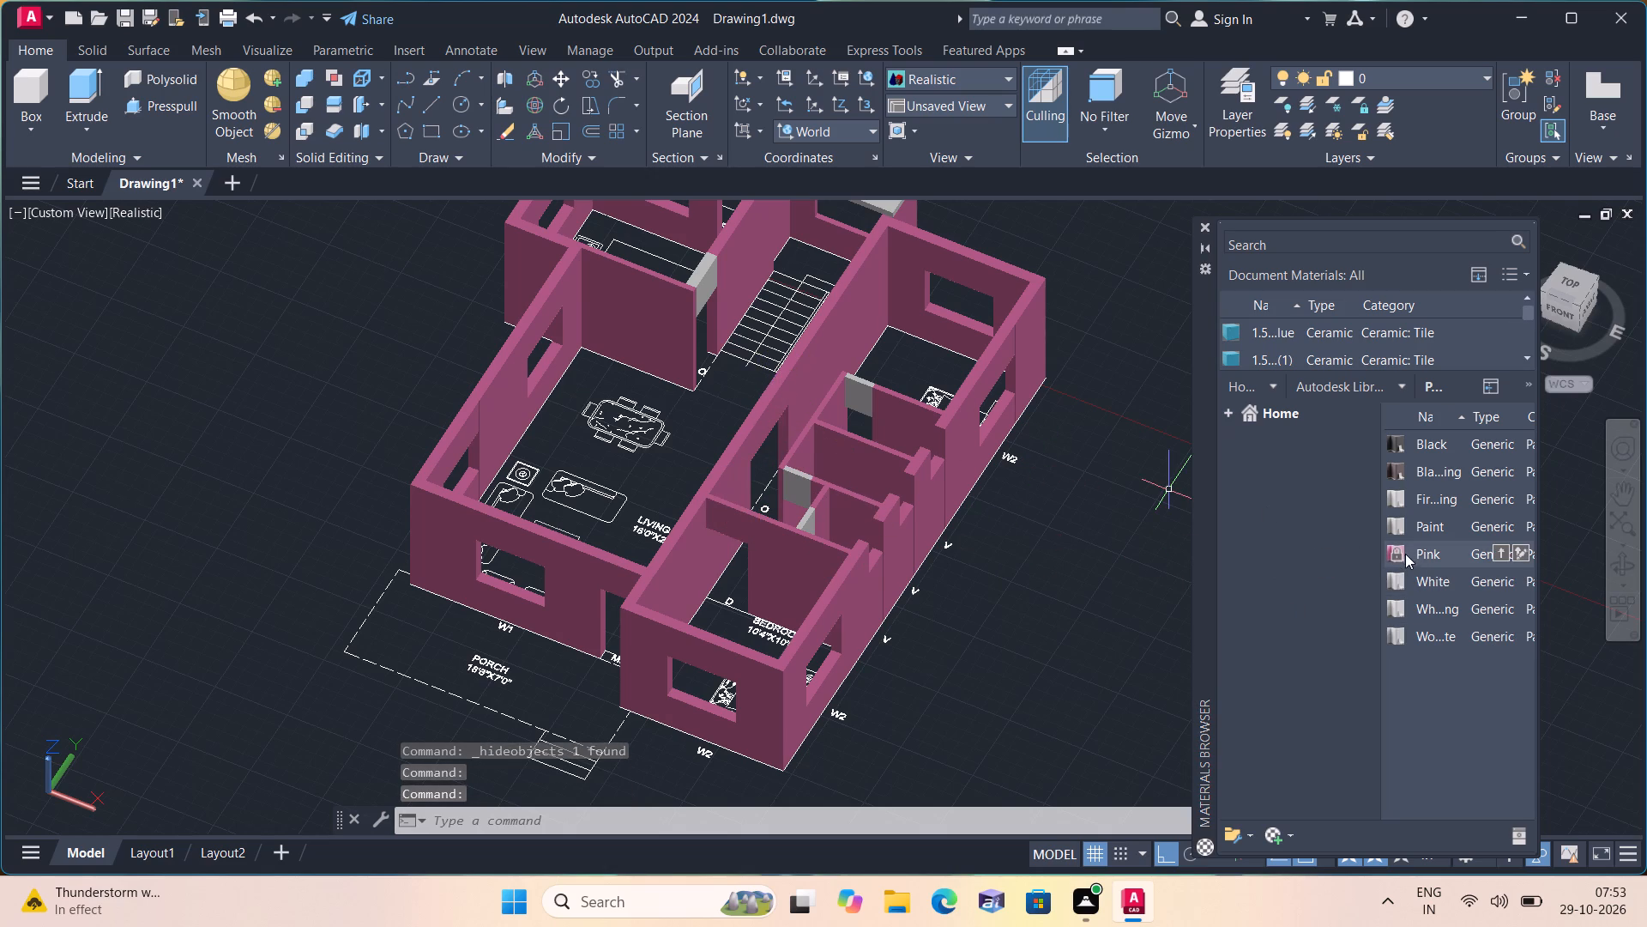
{"action": "left_click_drag", "start_coordinate": [1395, 548], "coordinate": [850, 385]}
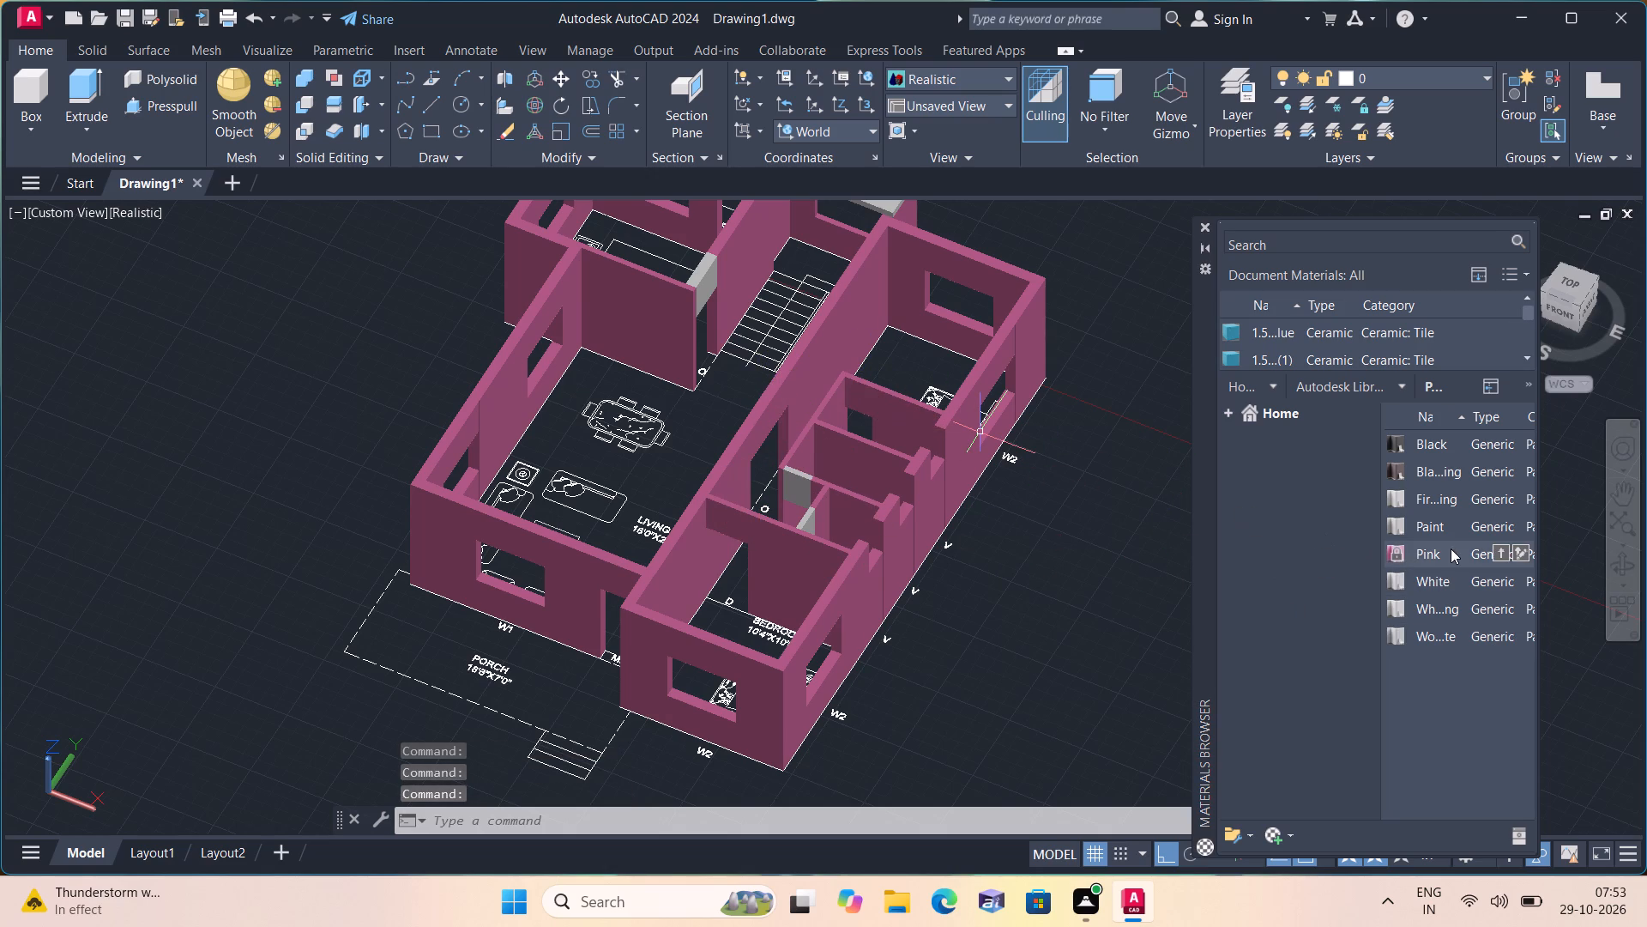
{"action": "left_click_drag", "start_coordinate": [1392, 548], "coordinate": [890, 435]}
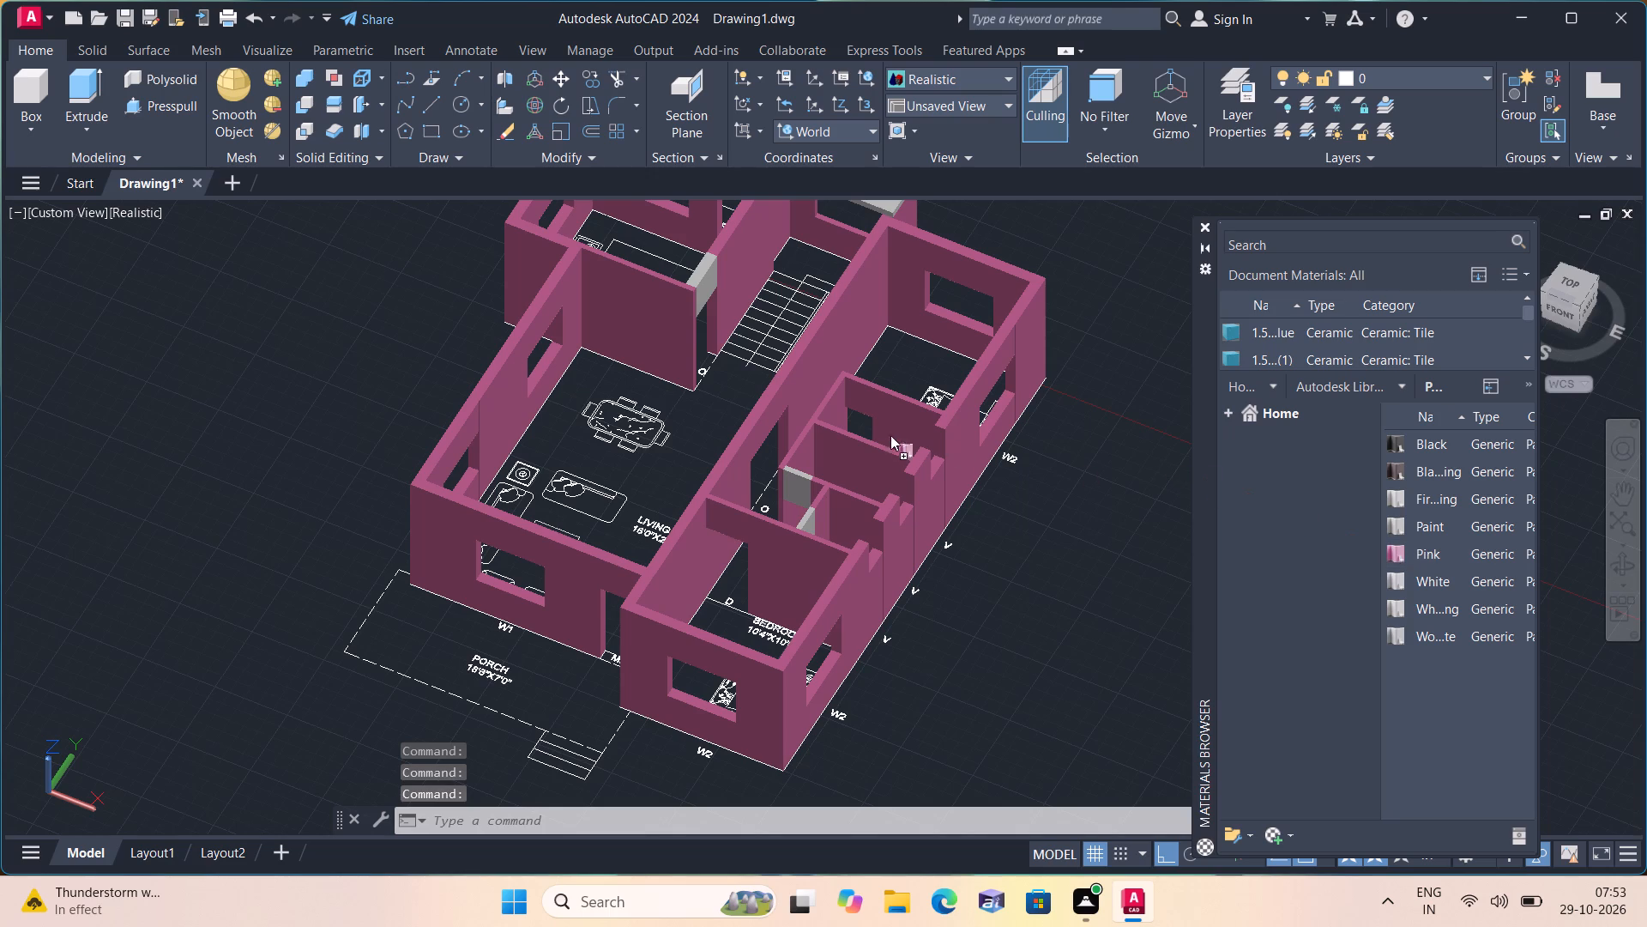
{"action": "left_click_drag", "start_coordinate": [890, 435], "coordinate": [788, 477]}
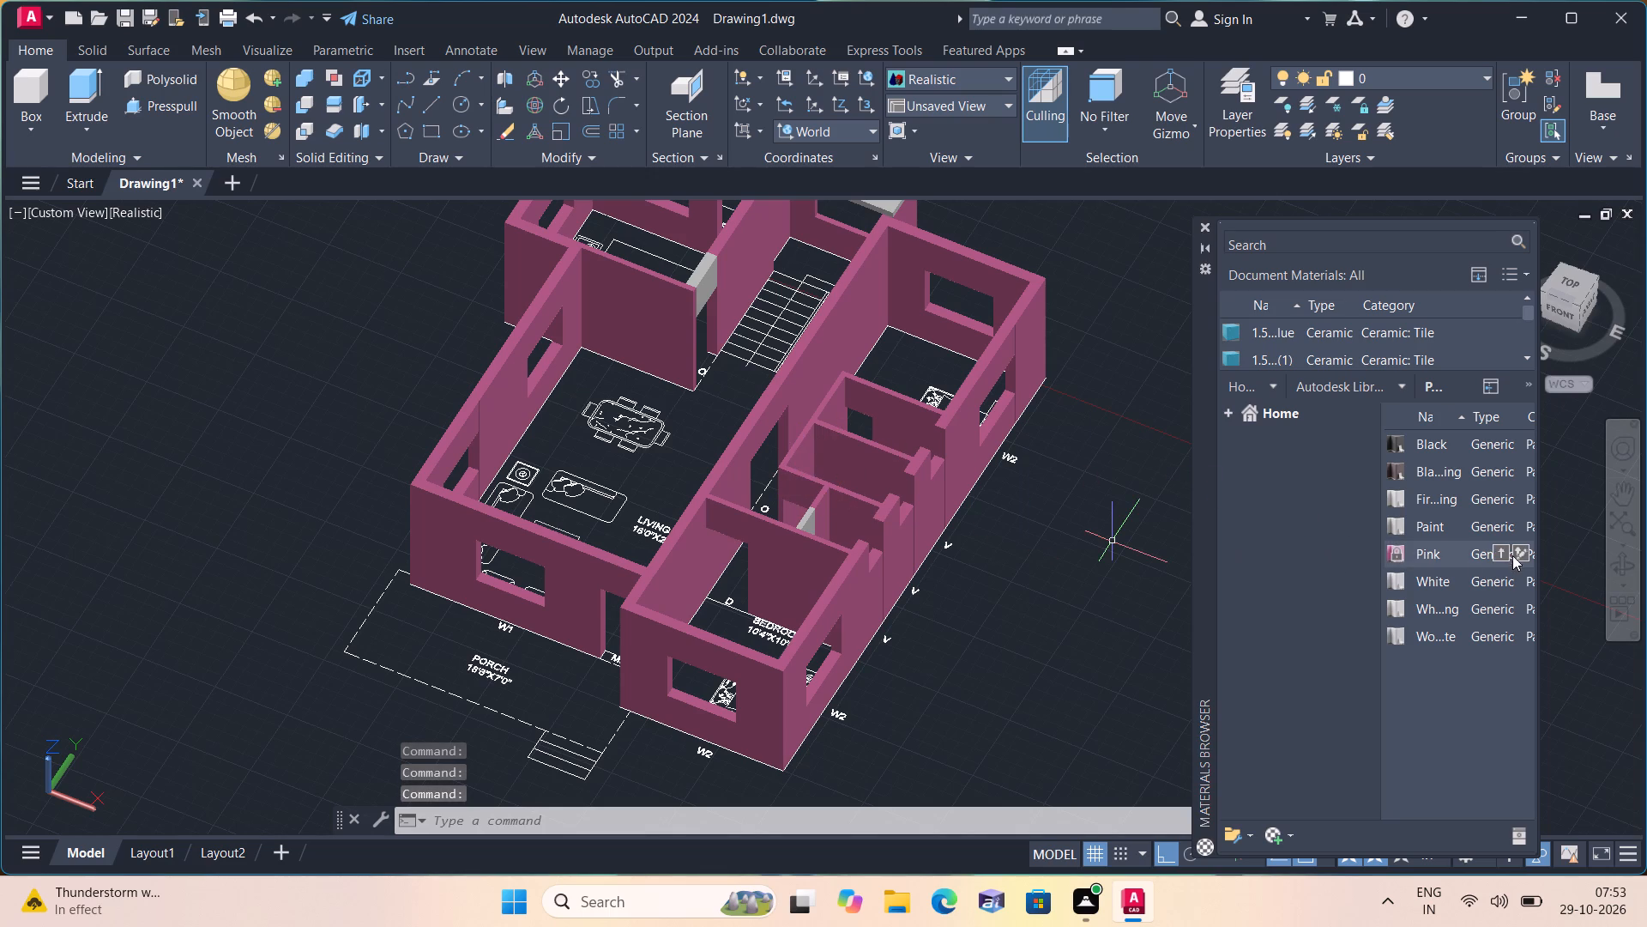
{"action": "double_click", "coordinate": [1376, 547]}
{"action": "left_click_drag", "start_coordinate": [1389, 550], "coordinate": [1388, 549]}
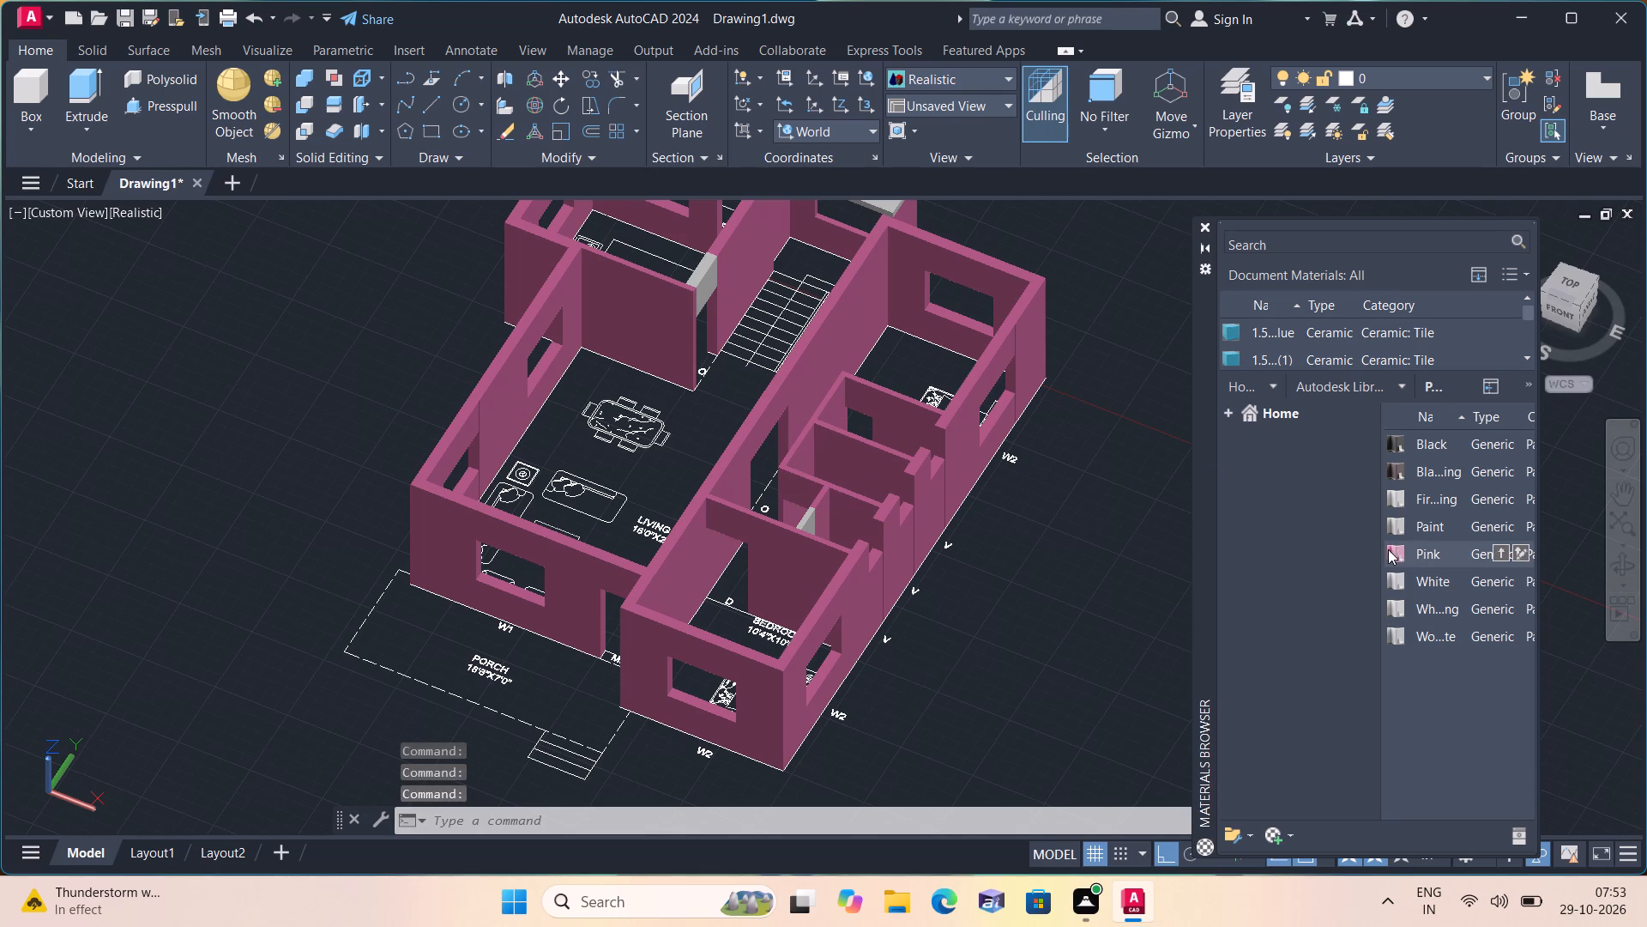
{"action": "left_click_drag", "start_coordinate": [1388, 549], "coordinate": [803, 514]}
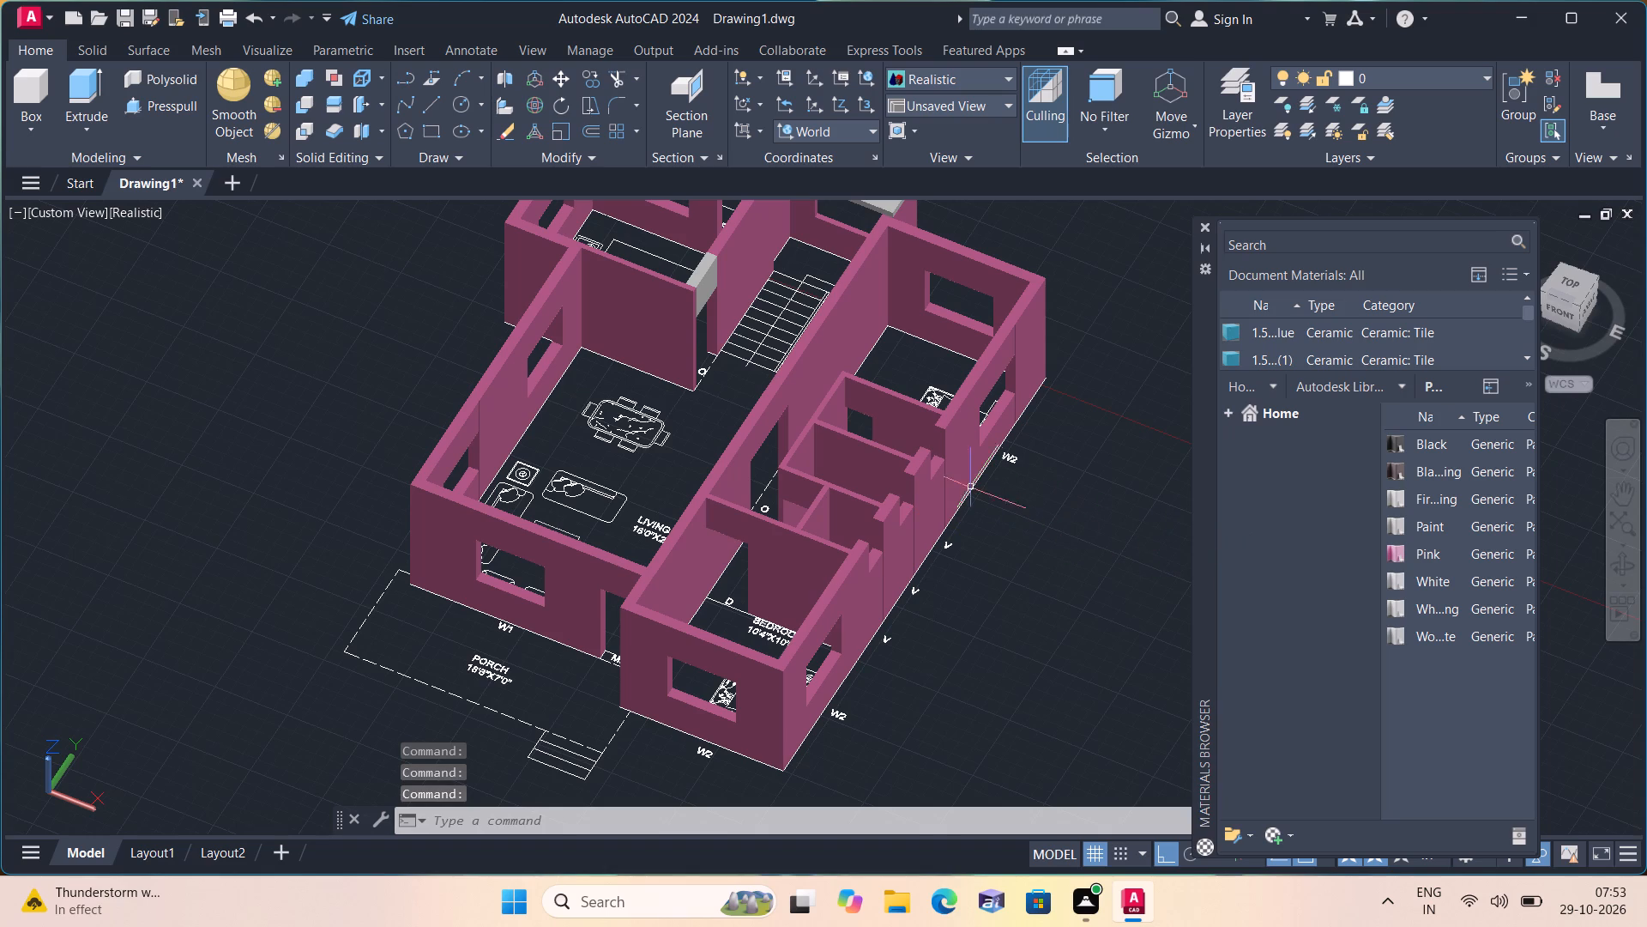
Apply the Pink paint to the white segment above the kitchen doorway beside the staircase.
{"action": "middle_click_drag", "start_coordinate": [938, 455], "coordinate": [811, 554]}
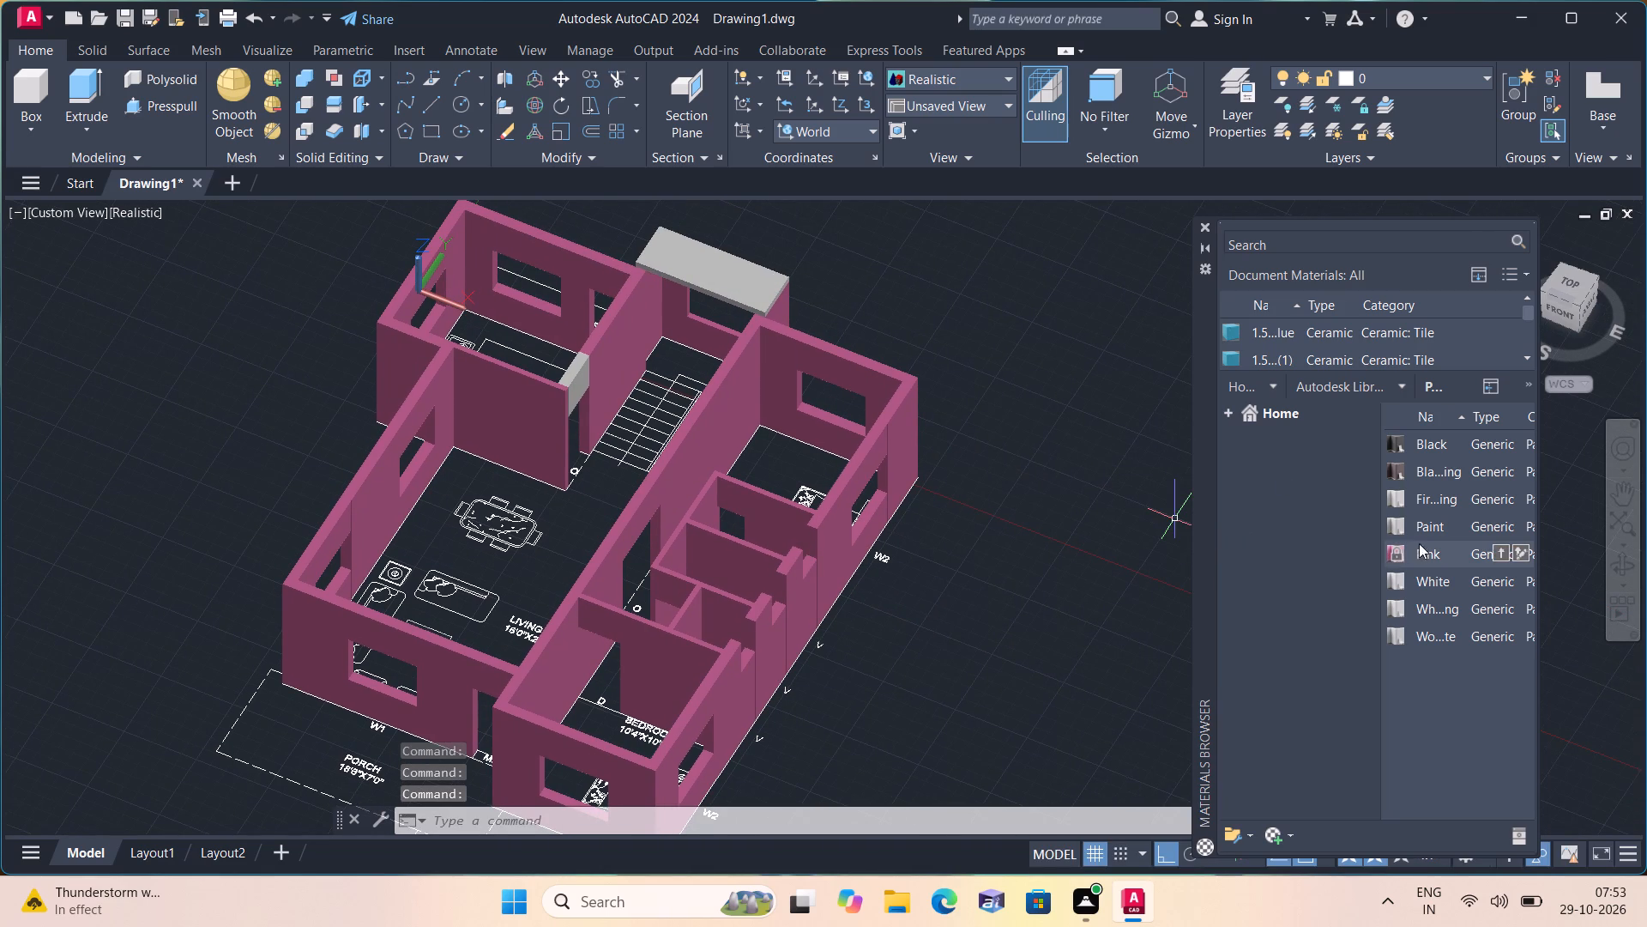
{"action": "left_click_drag", "start_coordinate": [1391, 550], "coordinate": [802, 425]}
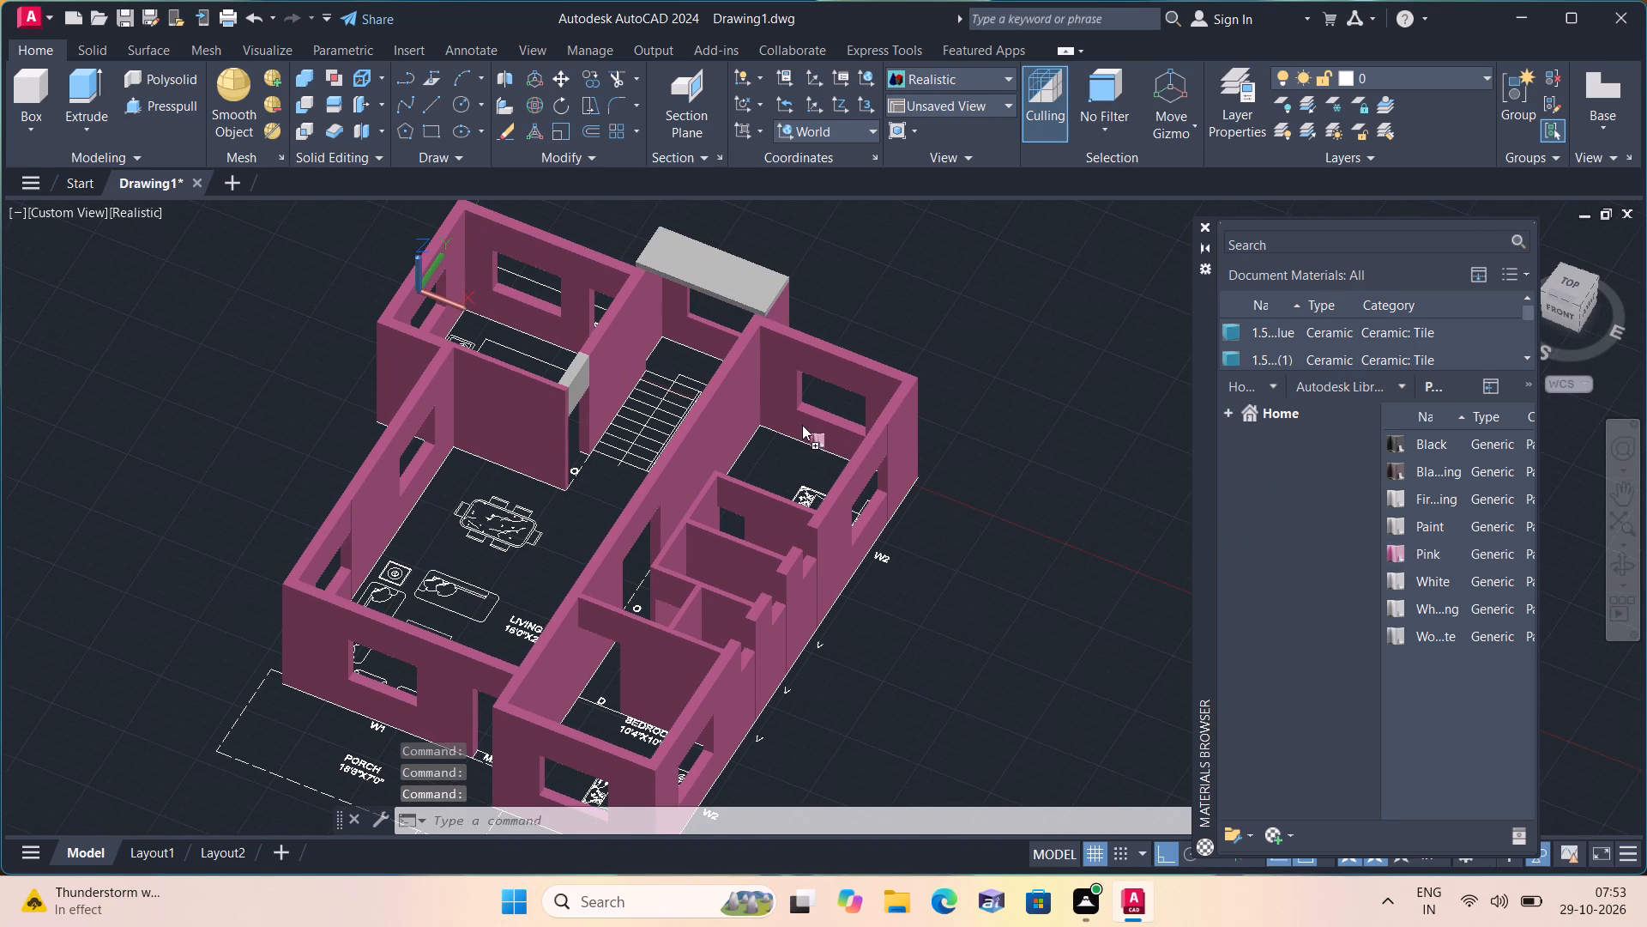
{"action": "left_click_drag", "start_coordinate": [802, 425], "coordinate": [578, 383]}
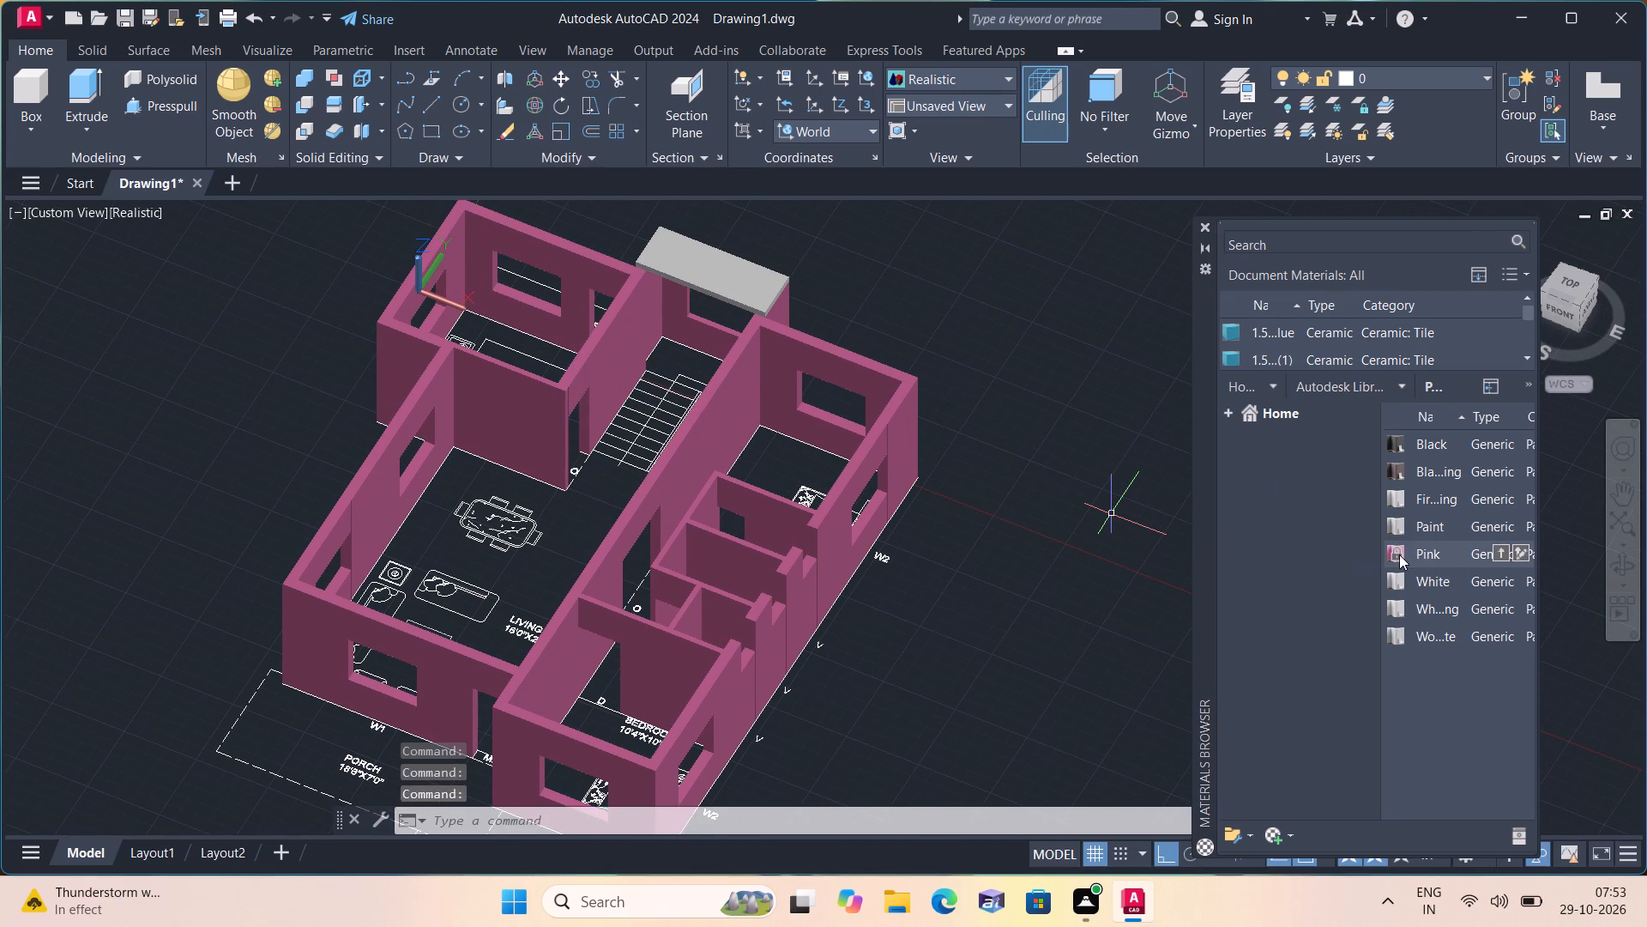
{"action": "left_click", "coordinate": [1391, 539]}
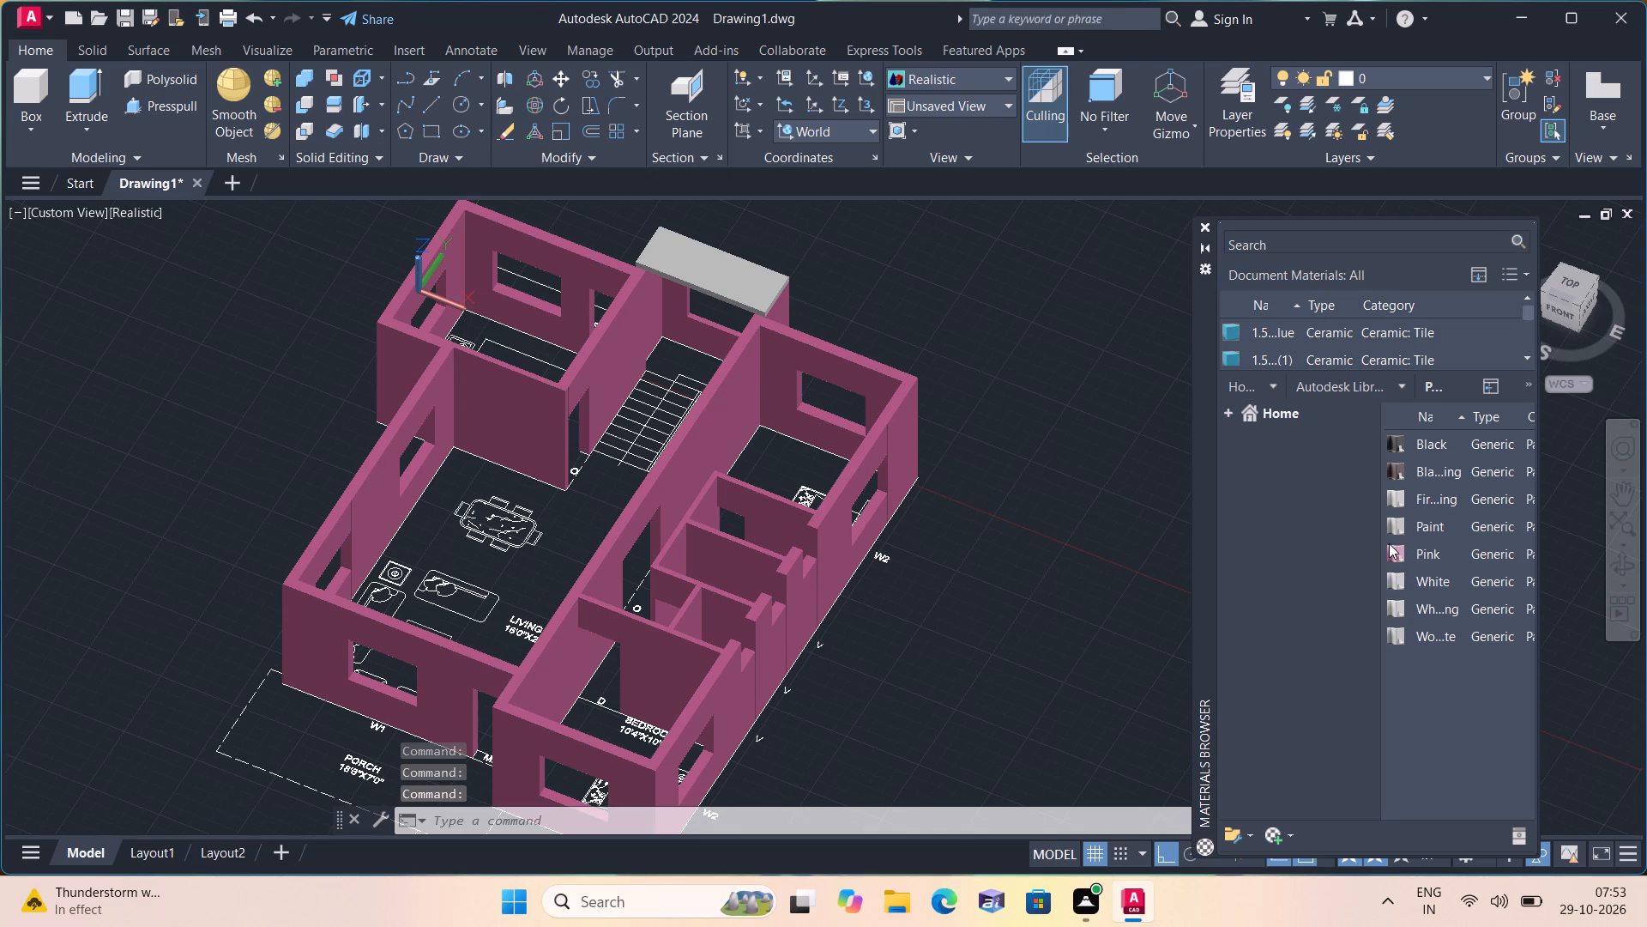
{"action": "key", "text": "Escape"}
End the object isolation to bring back the hidden main roof slab.
{"action": "middle_click_drag", "start_coordinate": [858, 586], "coordinate": [872, 549], "text": "shift"}
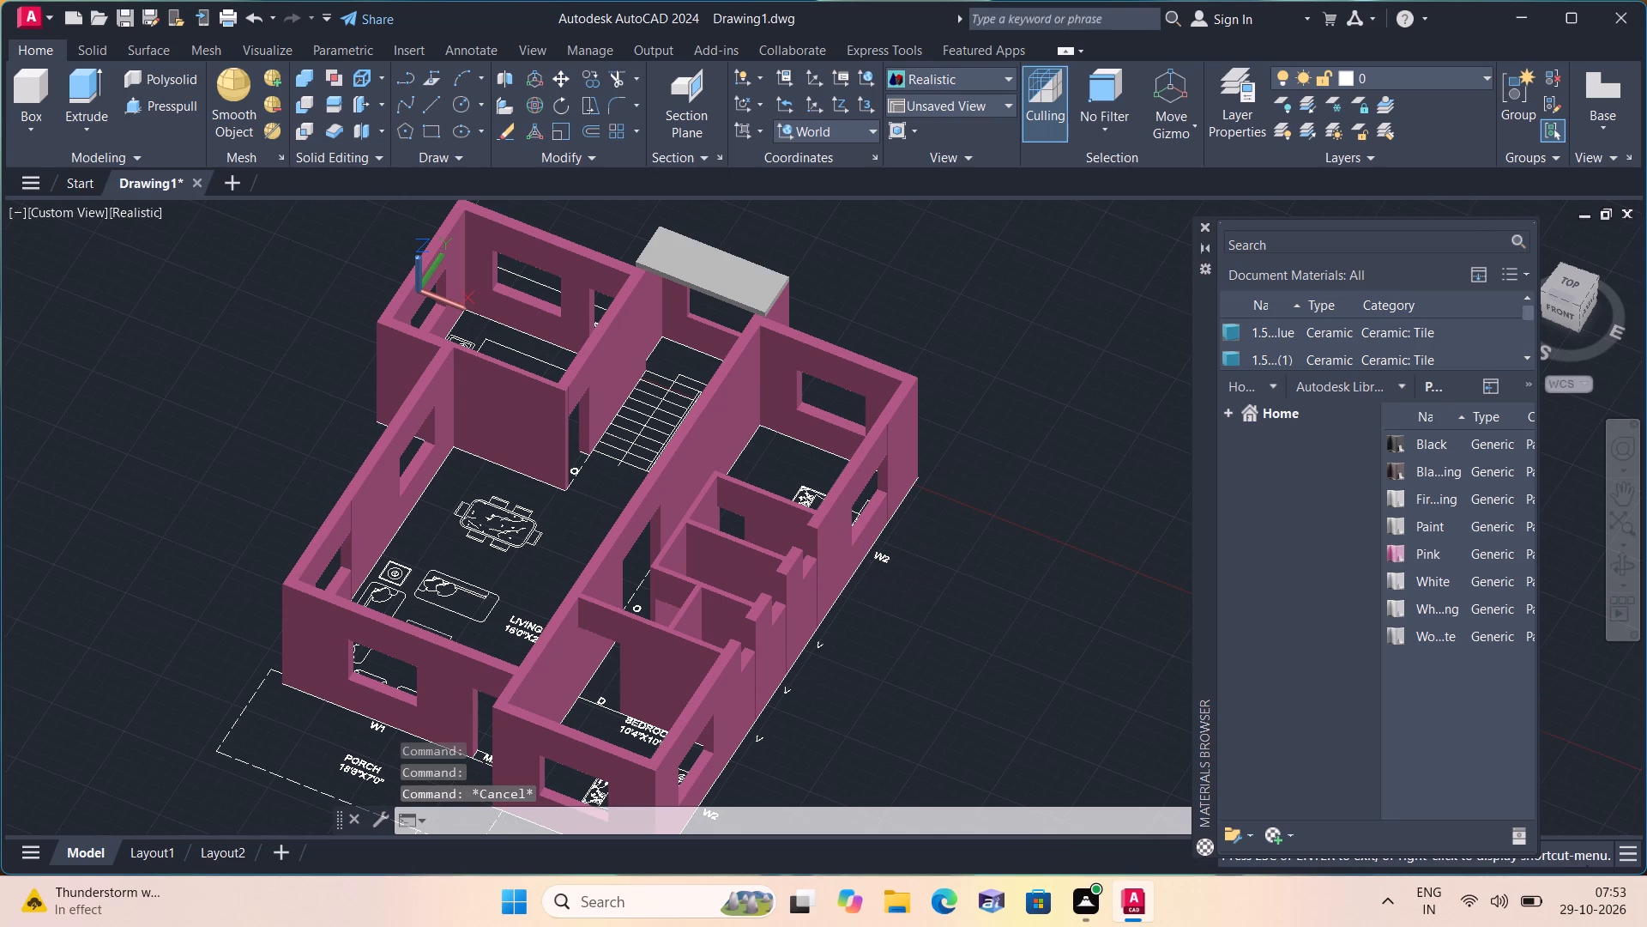
{"action": "middle_click_drag", "start_coordinate": [872, 549], "coordinate": [926, 514], "text": "shift"}
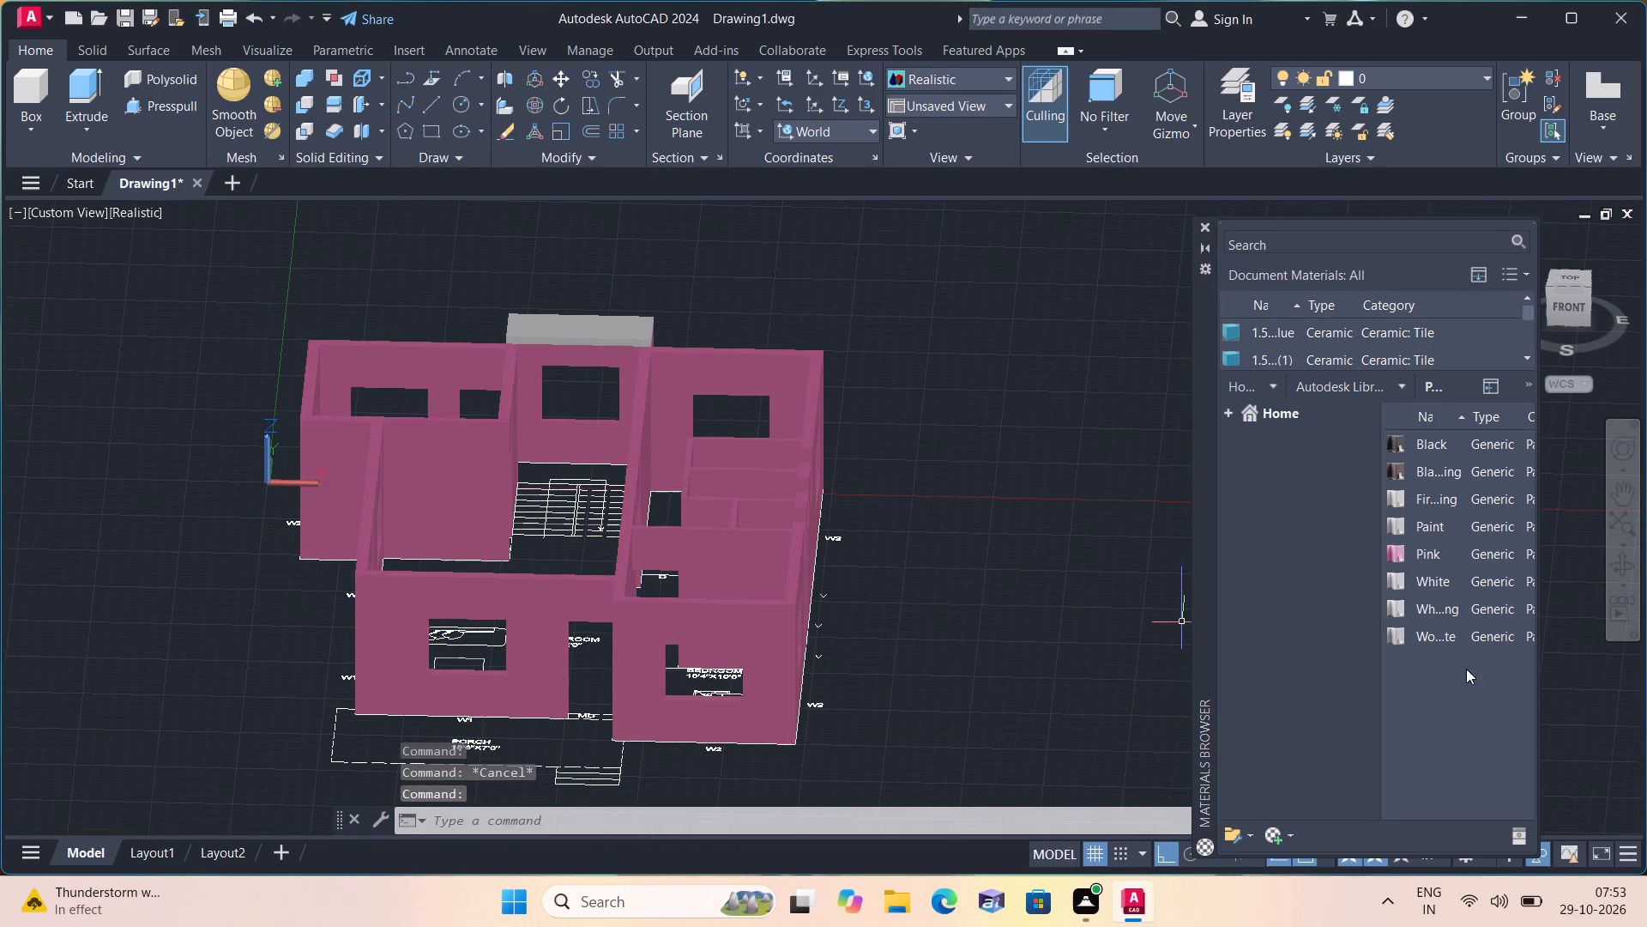
{"action": "left_click", "coordinate": [1544, 860]}
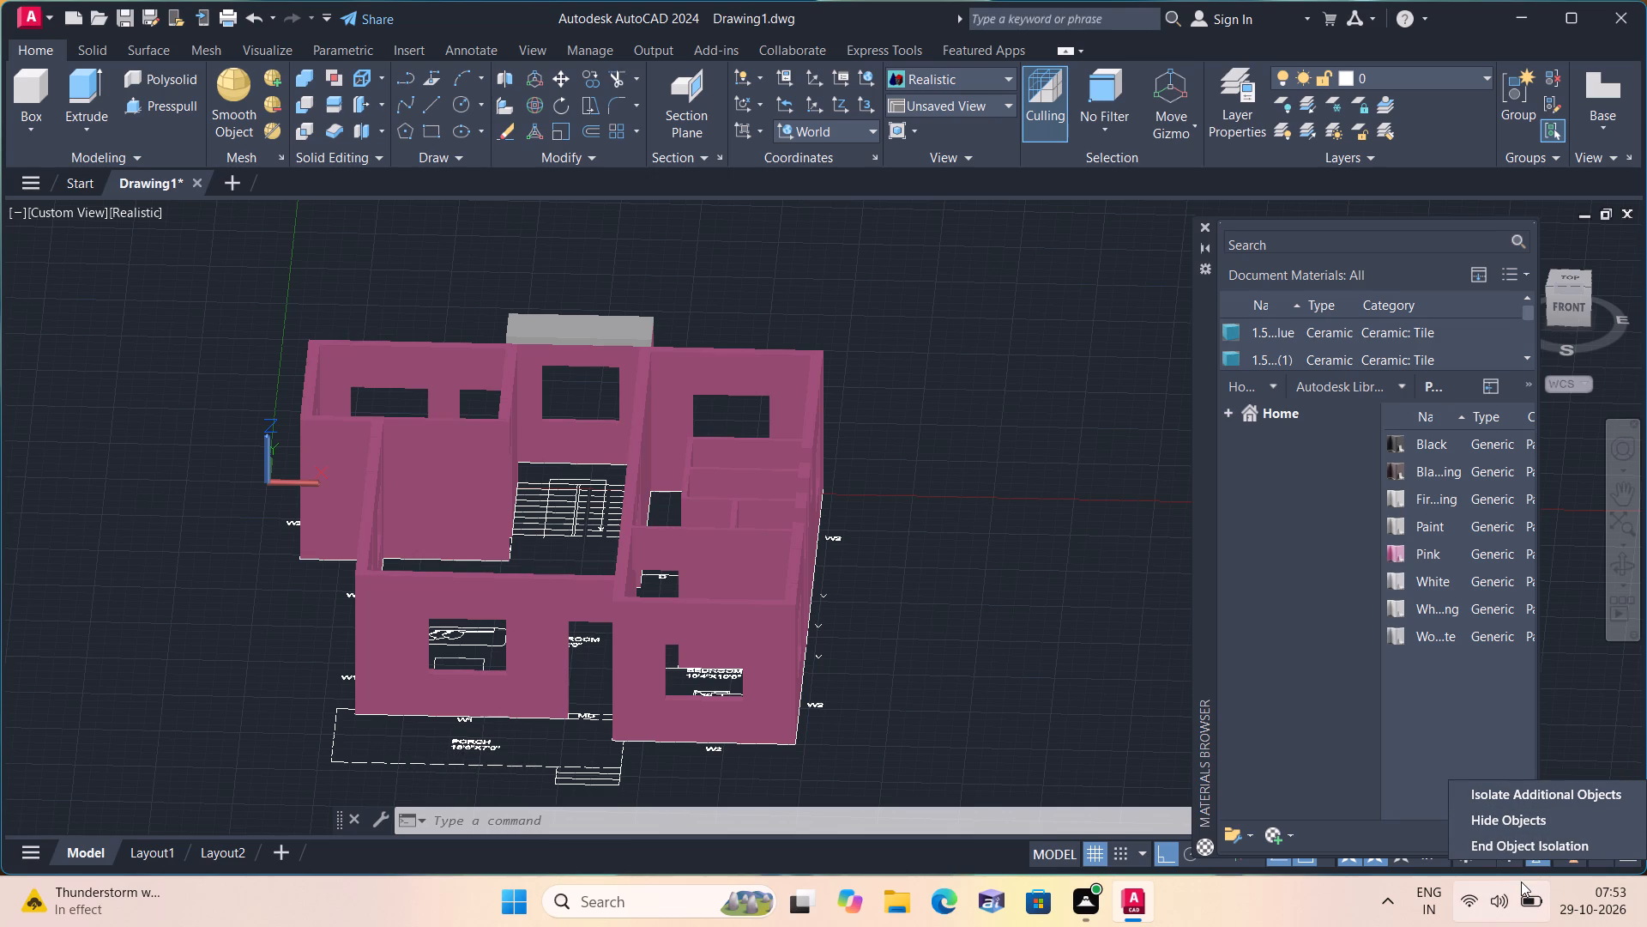
{"action": "left_click", "coordinate": [1486, 848]}
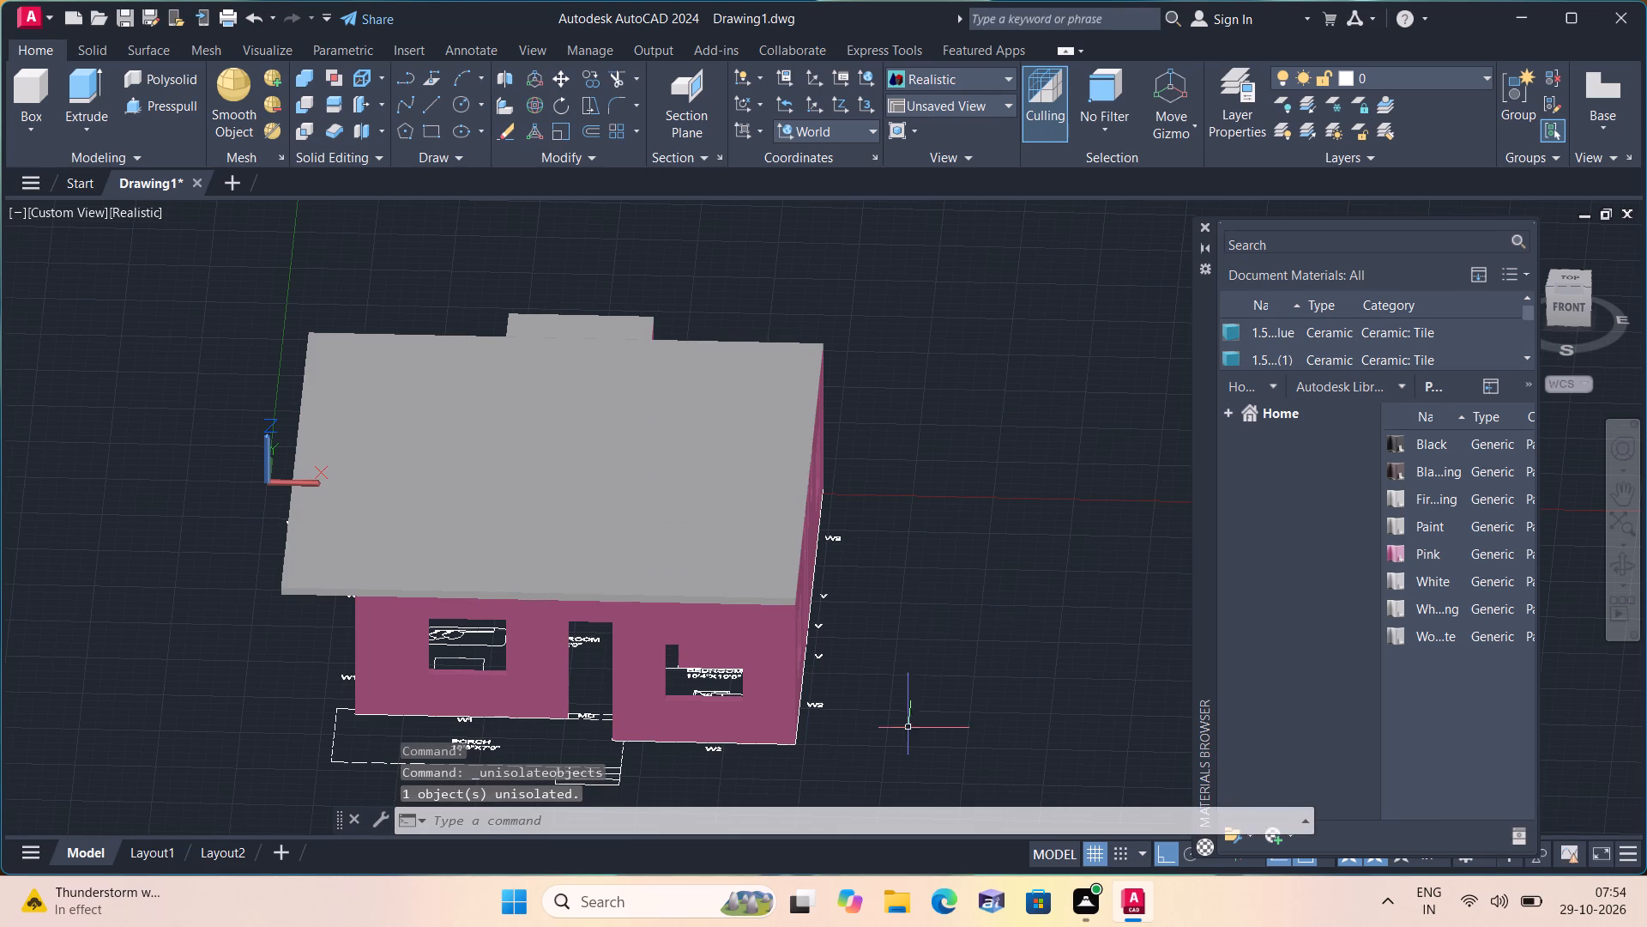
{"action": "key", "text": "Escape"}
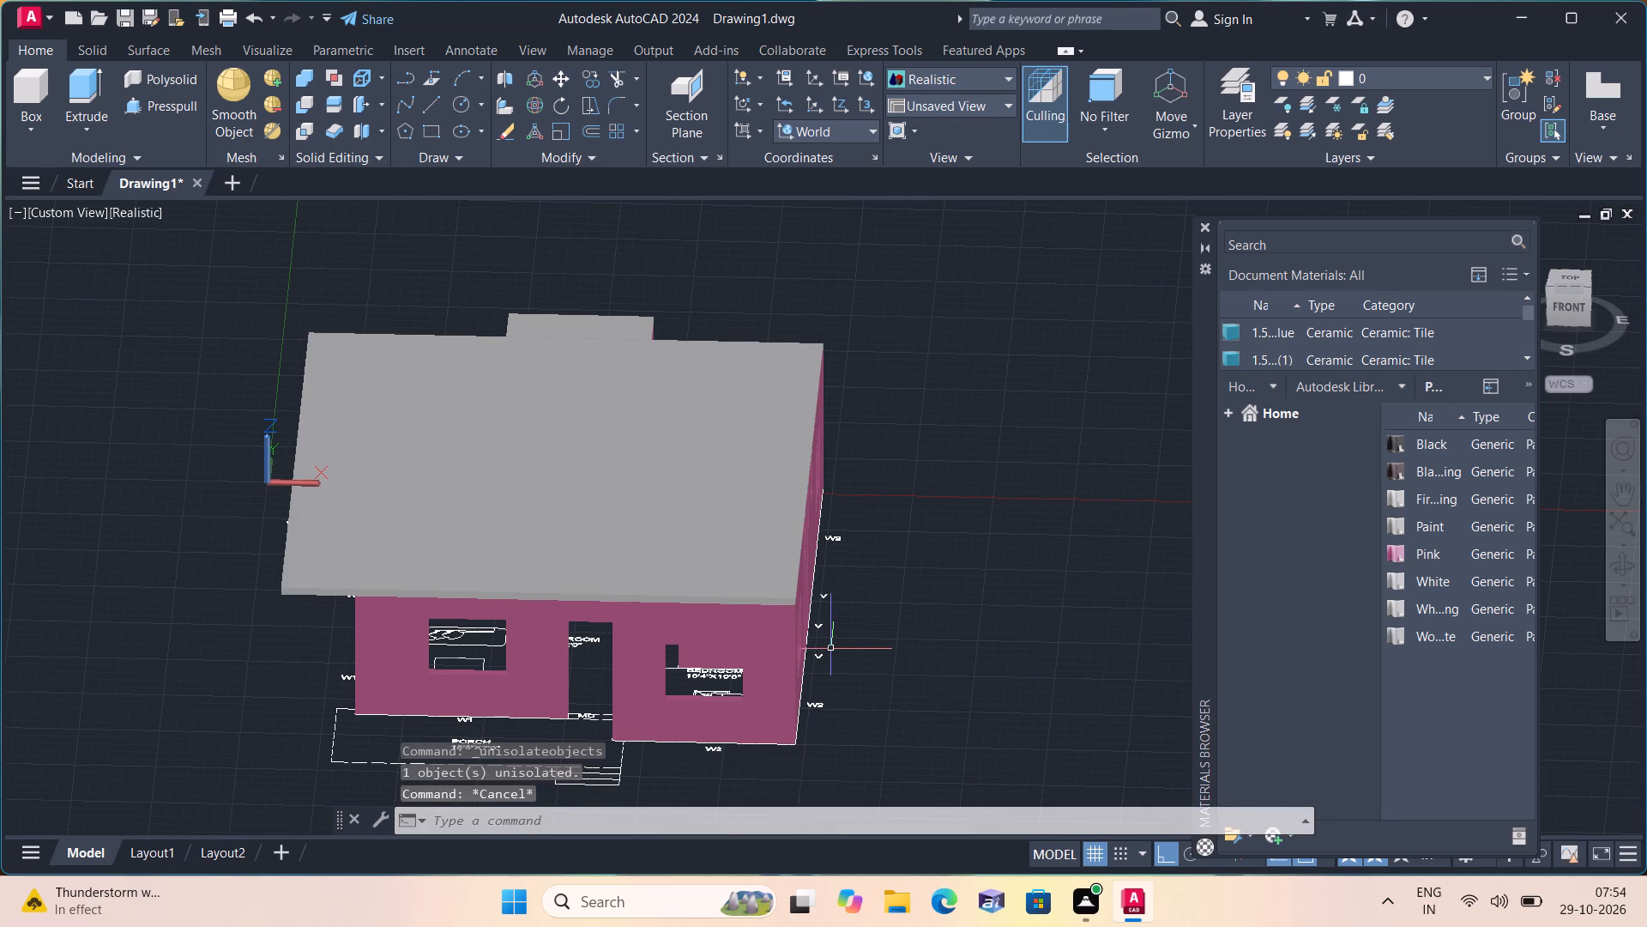
Check the house's painted exterior from the front and east side, and close the Materials Browser.
{"action": "middle_click_drag", "start_coordinate": [830, 648], "coordinate": [694, 607], "text": "shift"}
{"action": "scroll", "coordinate": [855, 562], "scroll_direction": "down", "scroll_amount": 1, "text": "shift"}
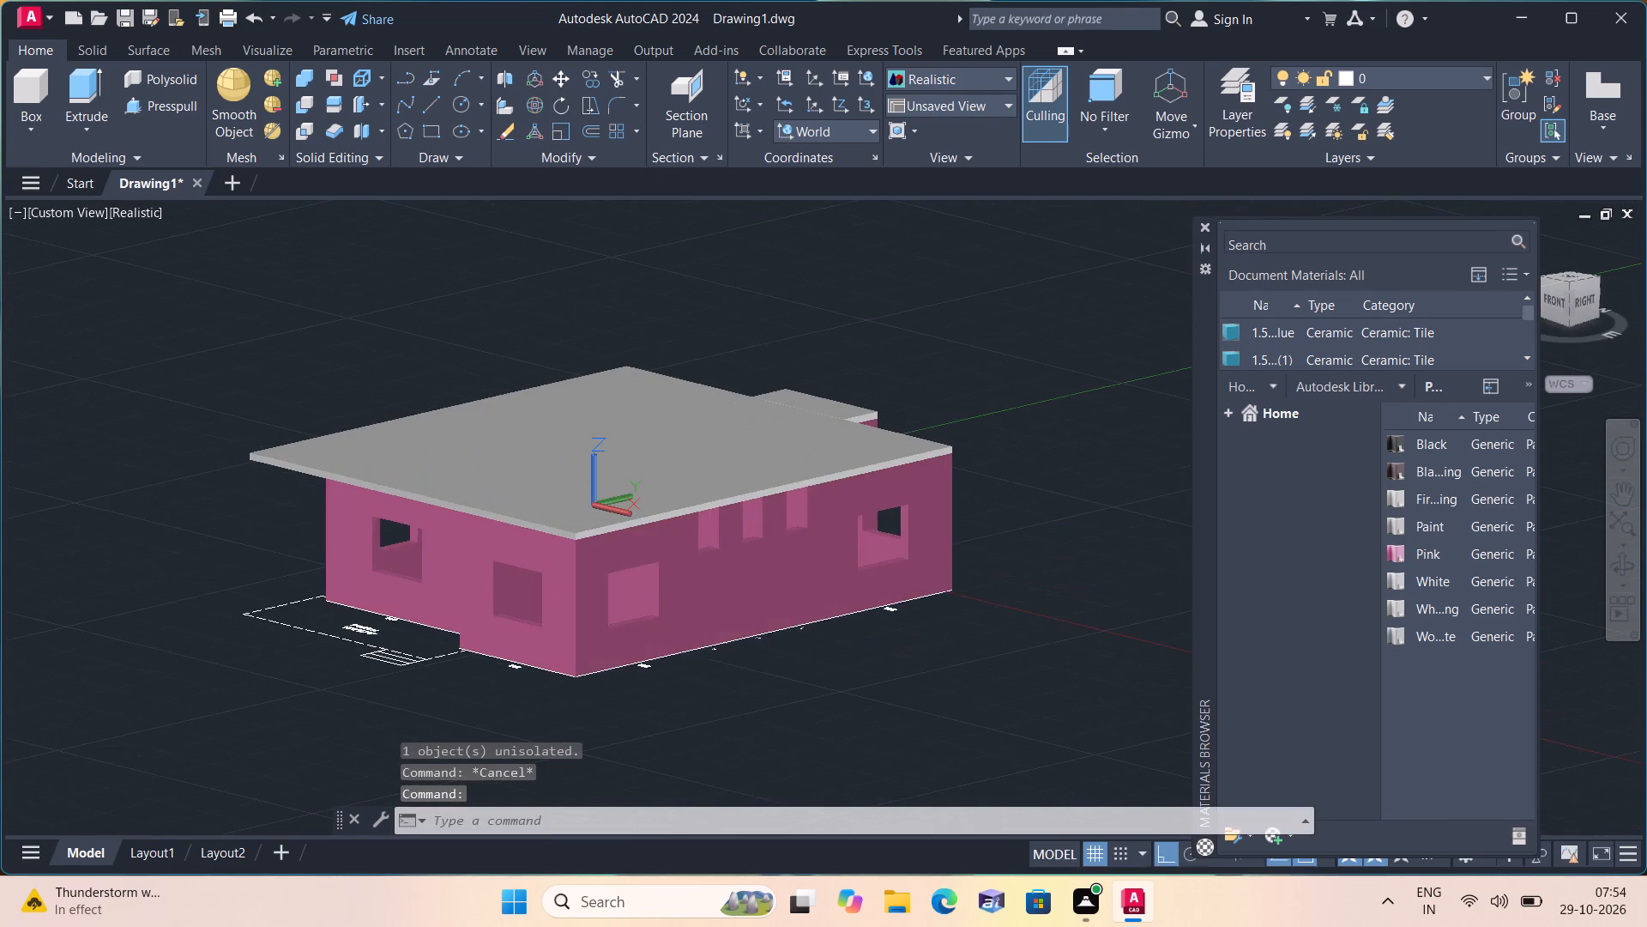
{"action": "middle_click_drag", "start_coordinate": [751, 633], "coordinate": [864, 676], "text": "shift"}
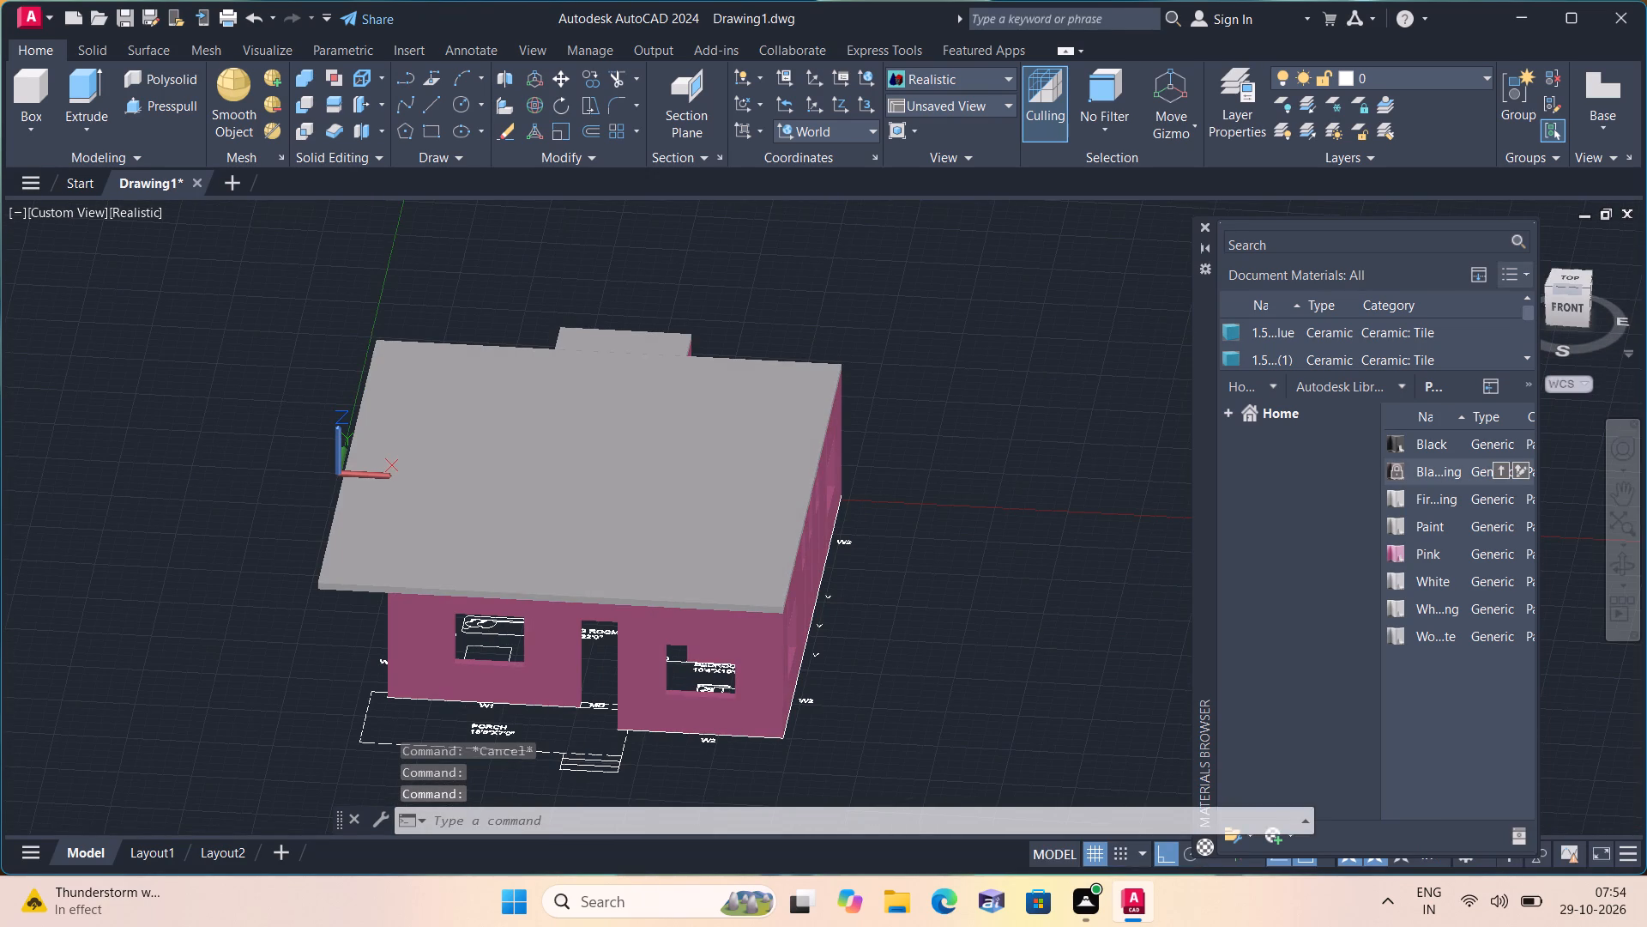
{"action": "left_click", "coordinate": [1199, 223]}
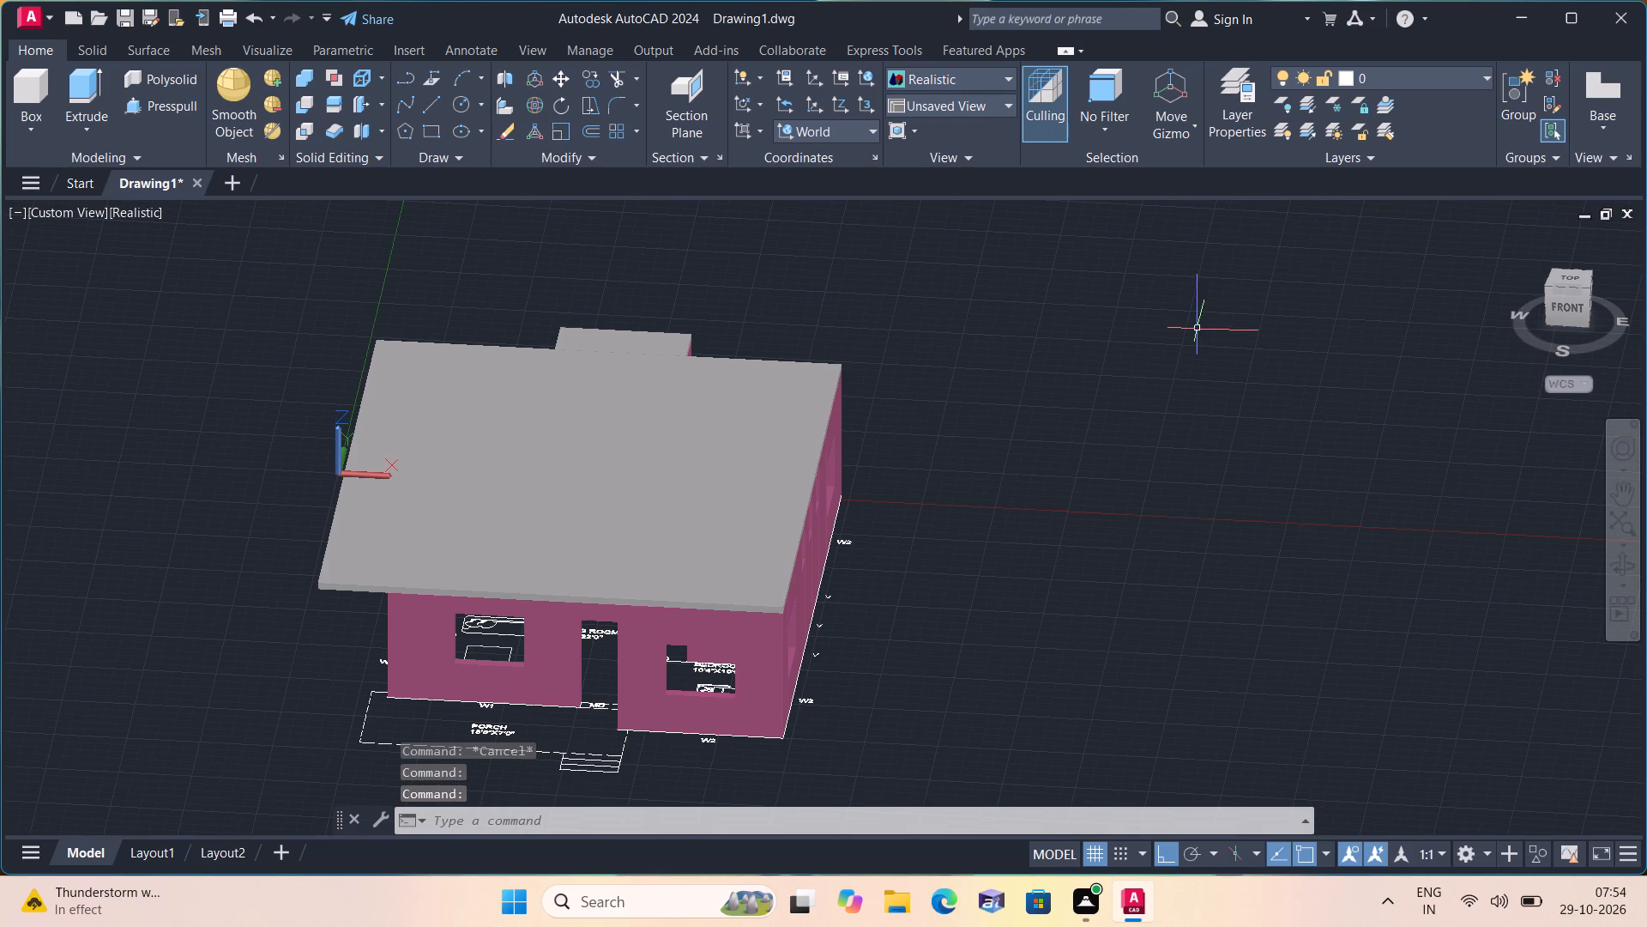
Save the drawing in Downloads under the file name 3dpink as an AutoCAD 2018 drawing.
{"action": "scroll", "coordinate": [995, 247], "scroll_direction": "down", "scroll_amount": 1}
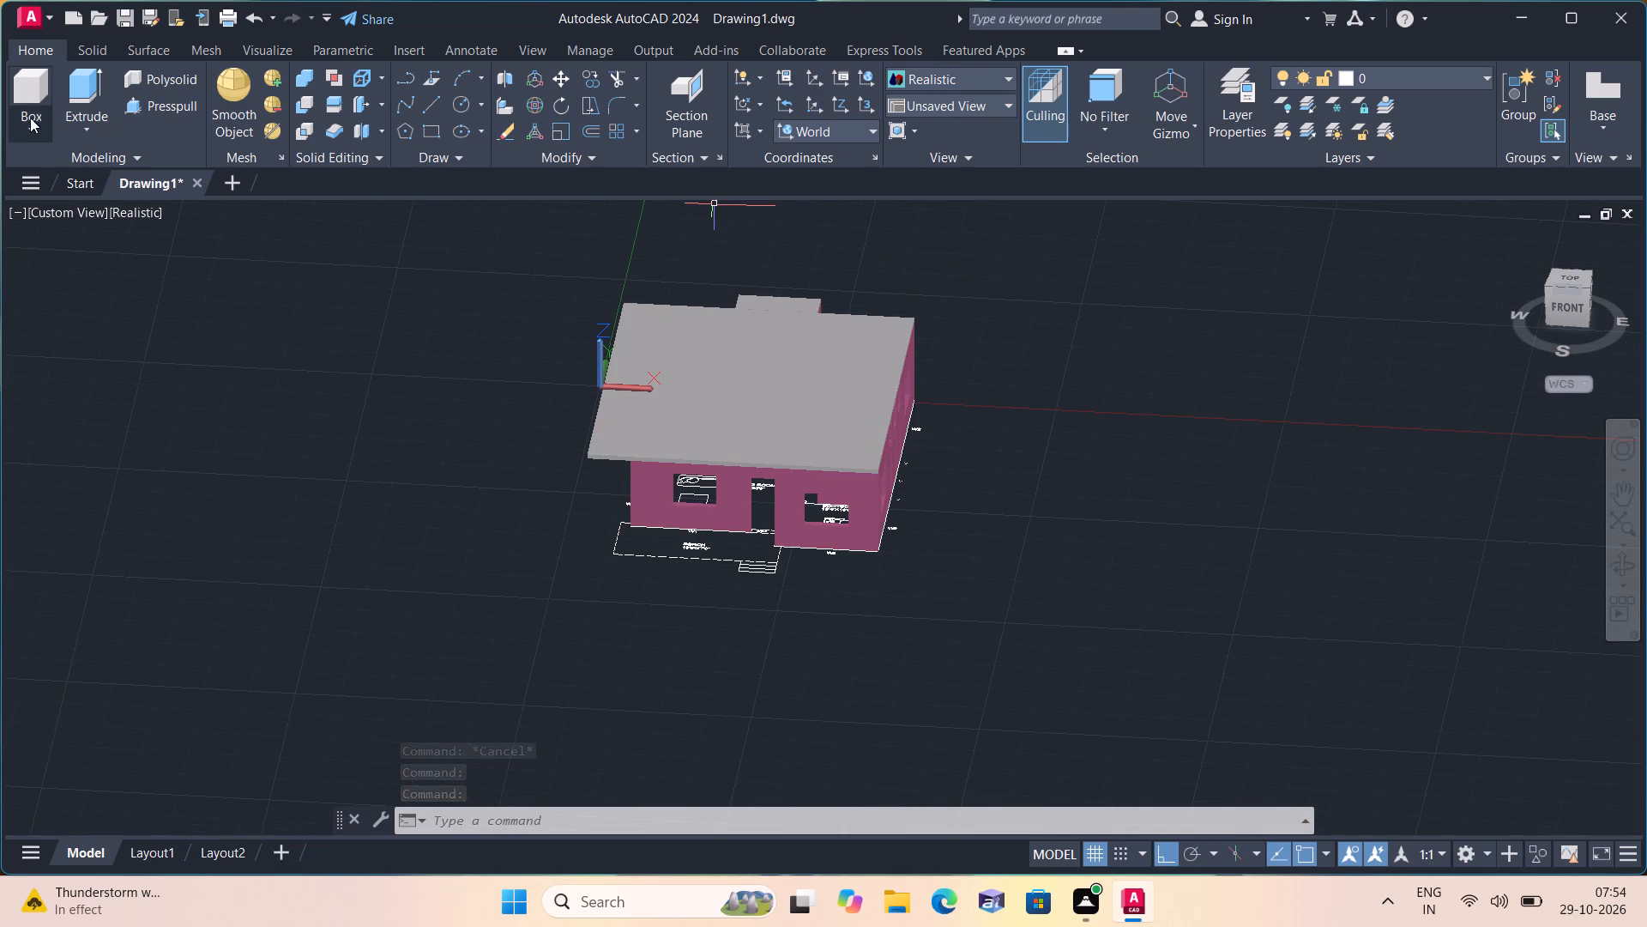
{"action": "left_click", "coordinate": [32, 23]}
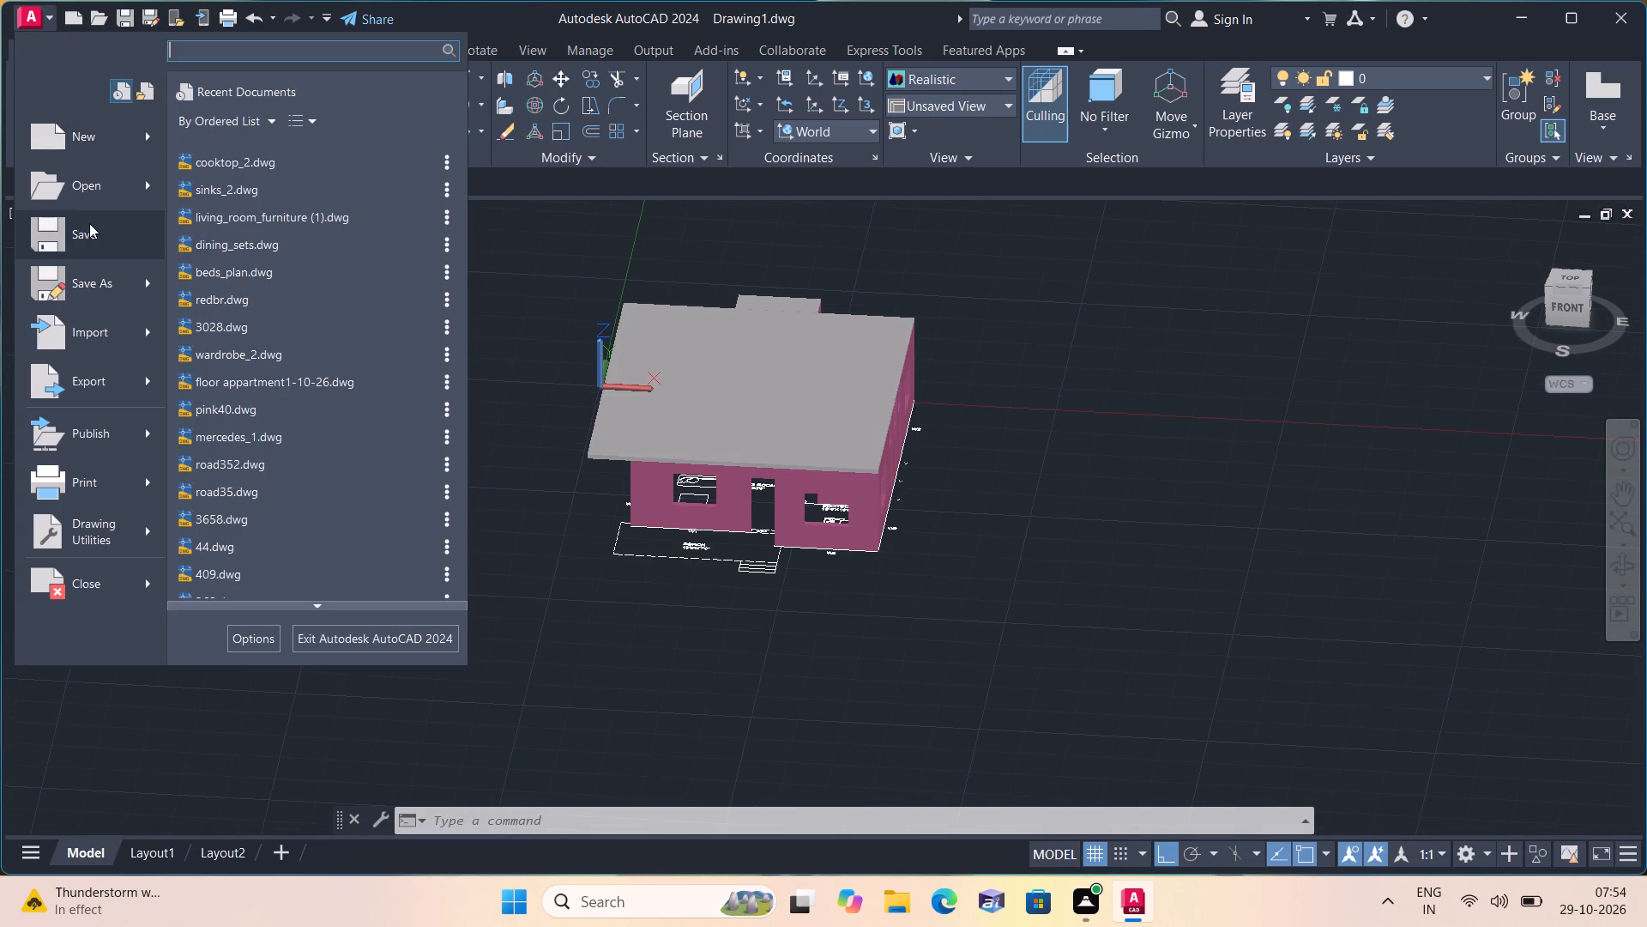
{"action": "left_click", "coordinate": [90, 232]}
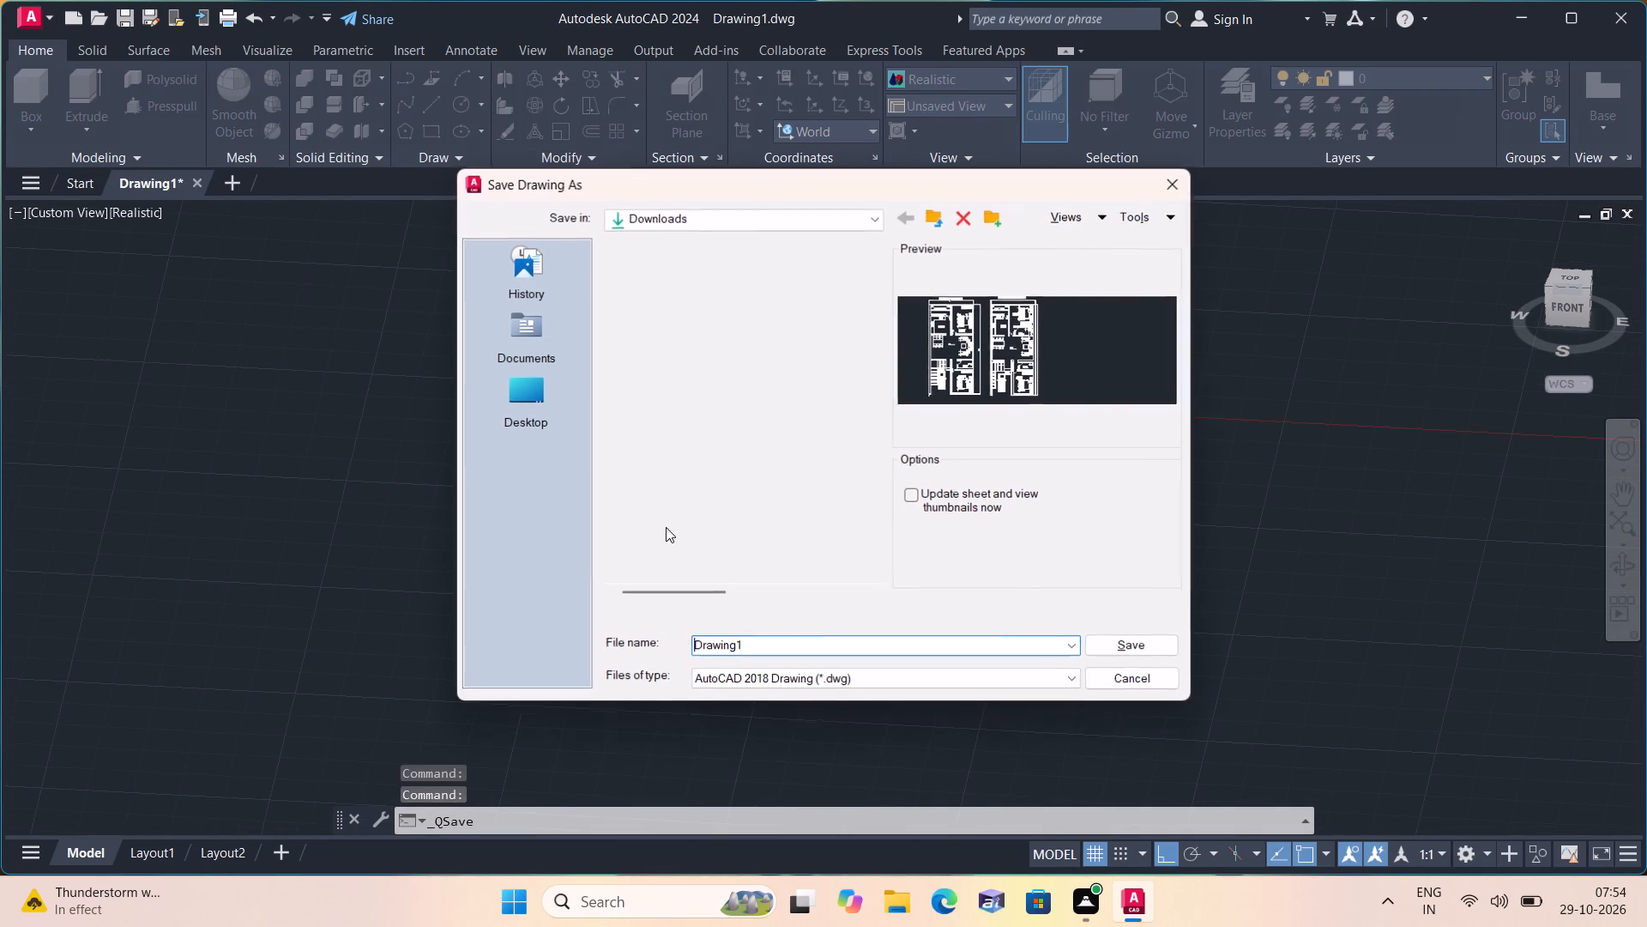
{"action": "left_click", "coordinate": [754, 642]}
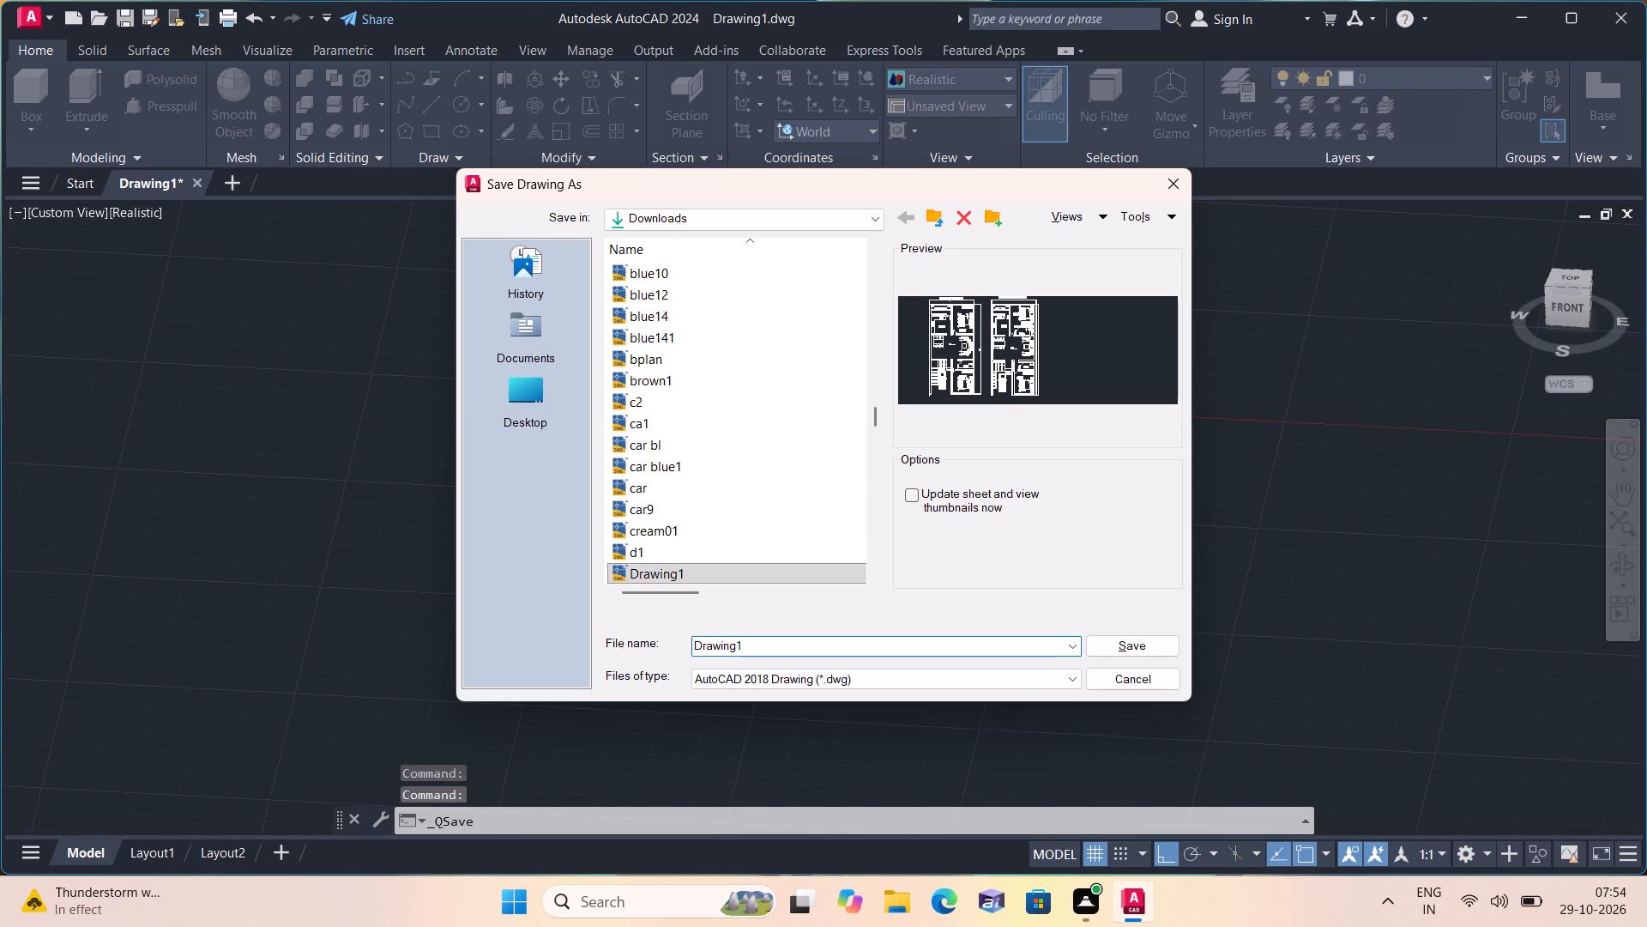
{"action": "key", "text": "BackSpace"}
{"action": "key", "text": "BackSpace"}
{"action": "key", "text": "BackSpace"}
{"action": "key", "text": "BackSpace"}
{"action": "key", "text": "BackSpace"}
{"action": "key", "text": "BackSpace"}
{"action": "key", "text": "BackSpace"}
{"action": "key", "text": "BackSpace"}
{"action": "key", "text": "BackSpace"}
{"action": "key", "text": "BackSpace"}
{"action": "key", "text": "BackSpace"}
{"action": "key", "text": "BackSpace"}
{"action": "key", "text": "BackSpace"}
{"action": "key", "text": "BackSpace"}
{"action": "key", "text": "BackSpace"}
{"action": "key", "text": "BackSpace"}
{"action": "key", "text": "BackSpace"}
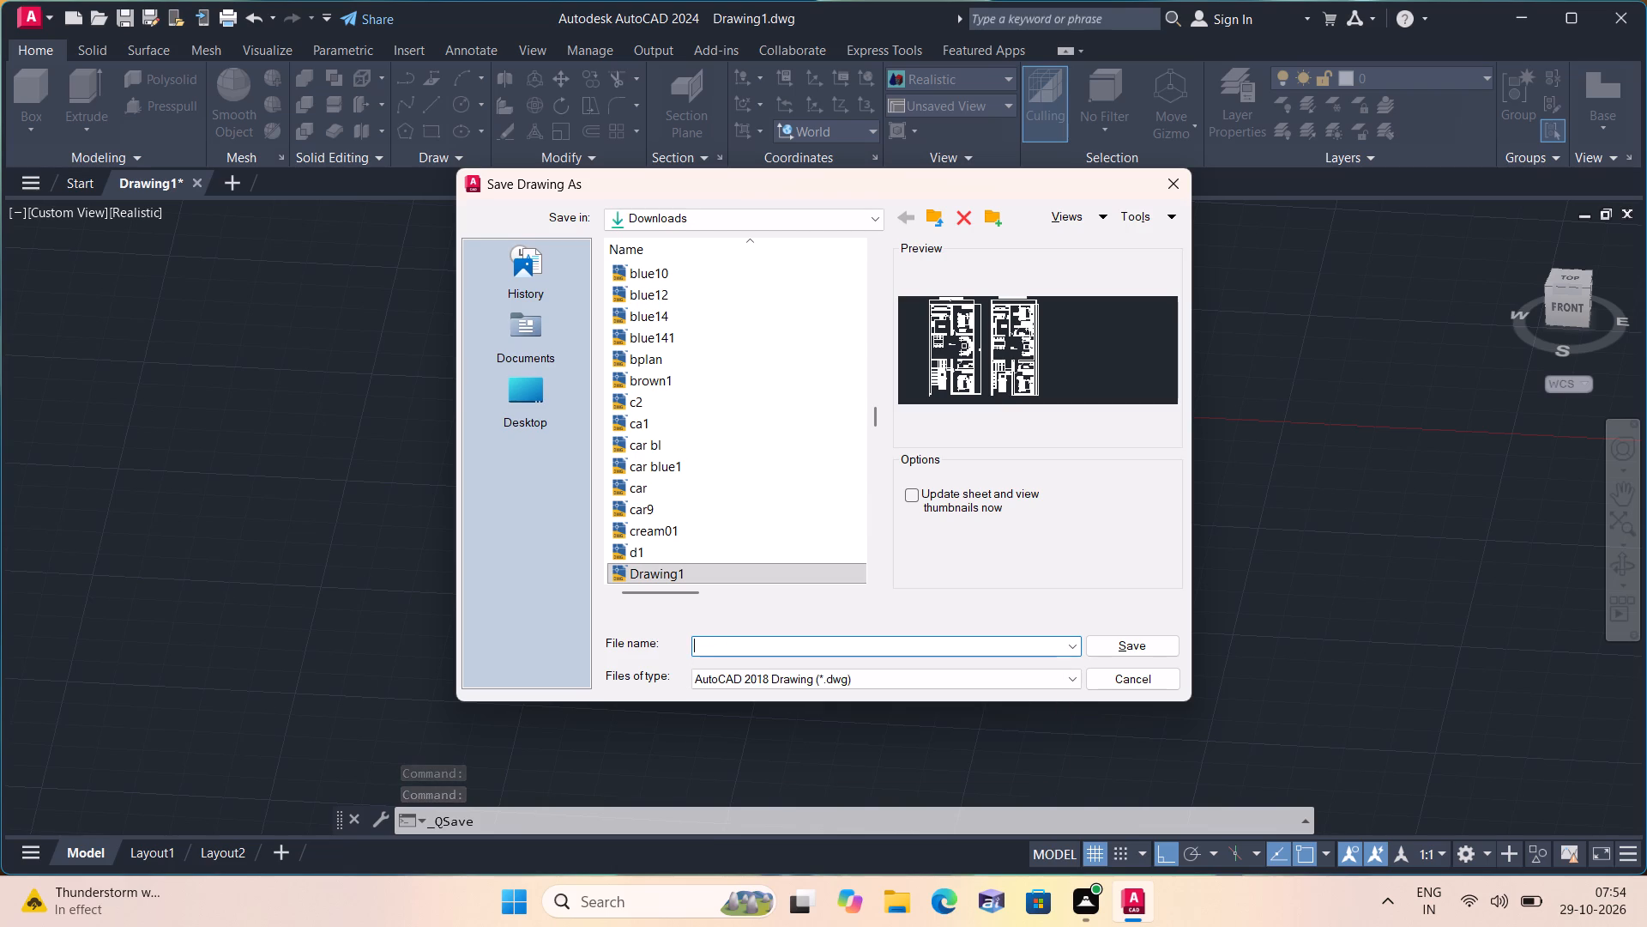
{"action": "key", "text": "3"}
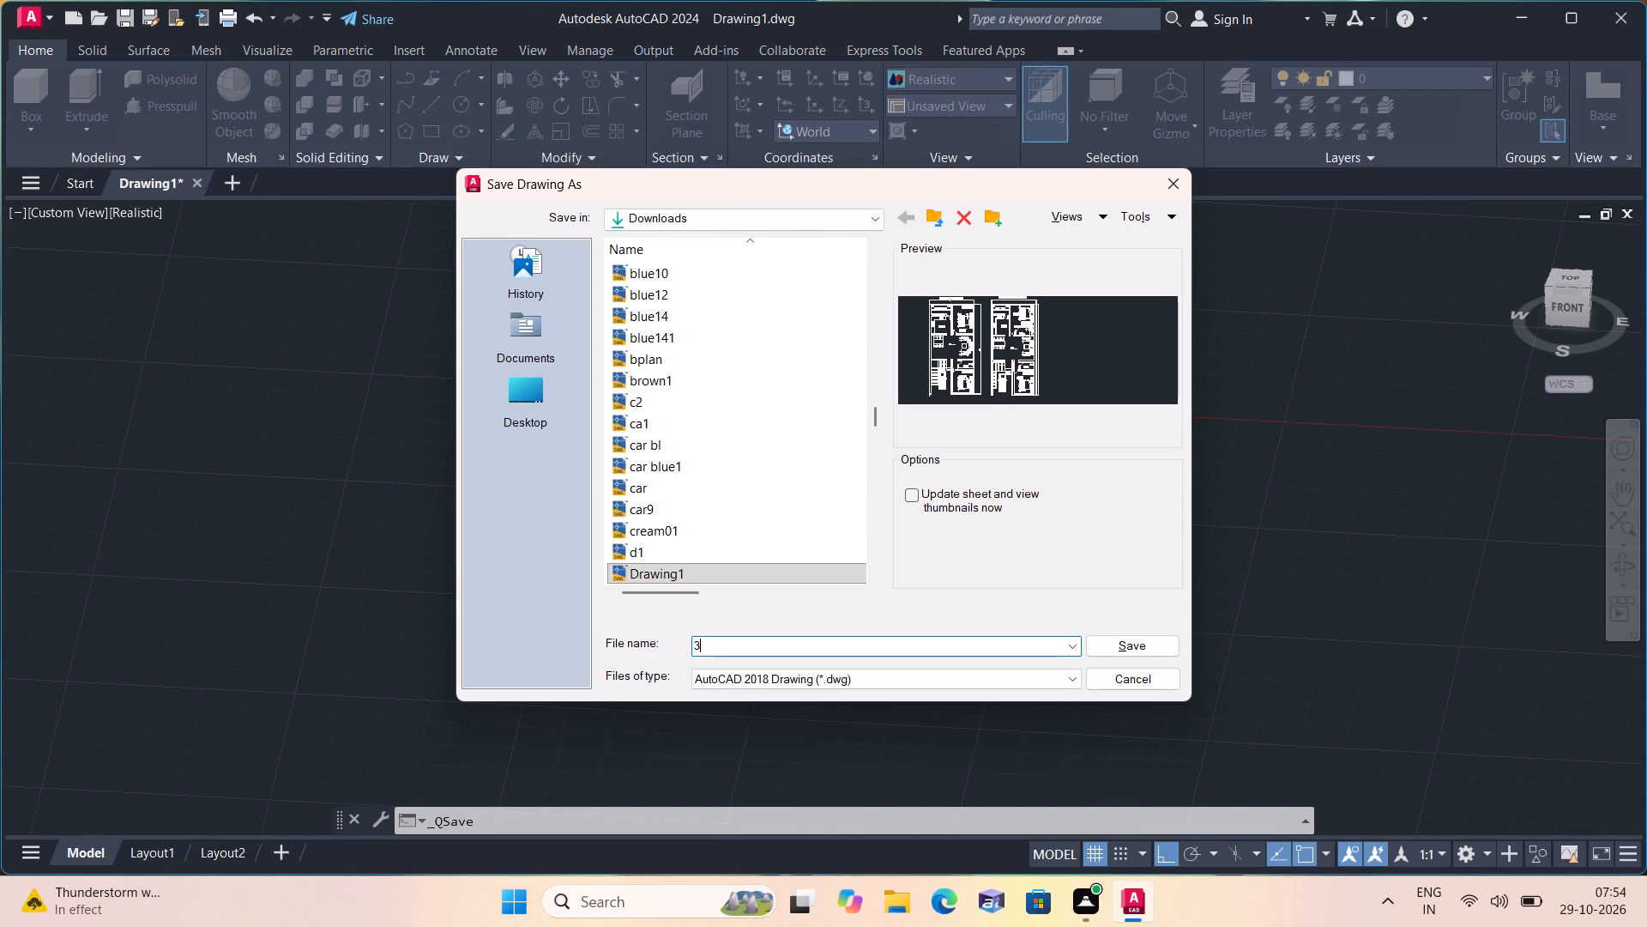
{"action": "key", "text": "d"}
{"action": "type", "text": "pink"}
{"action": "left_click", "coordinate": [1138, 645]}
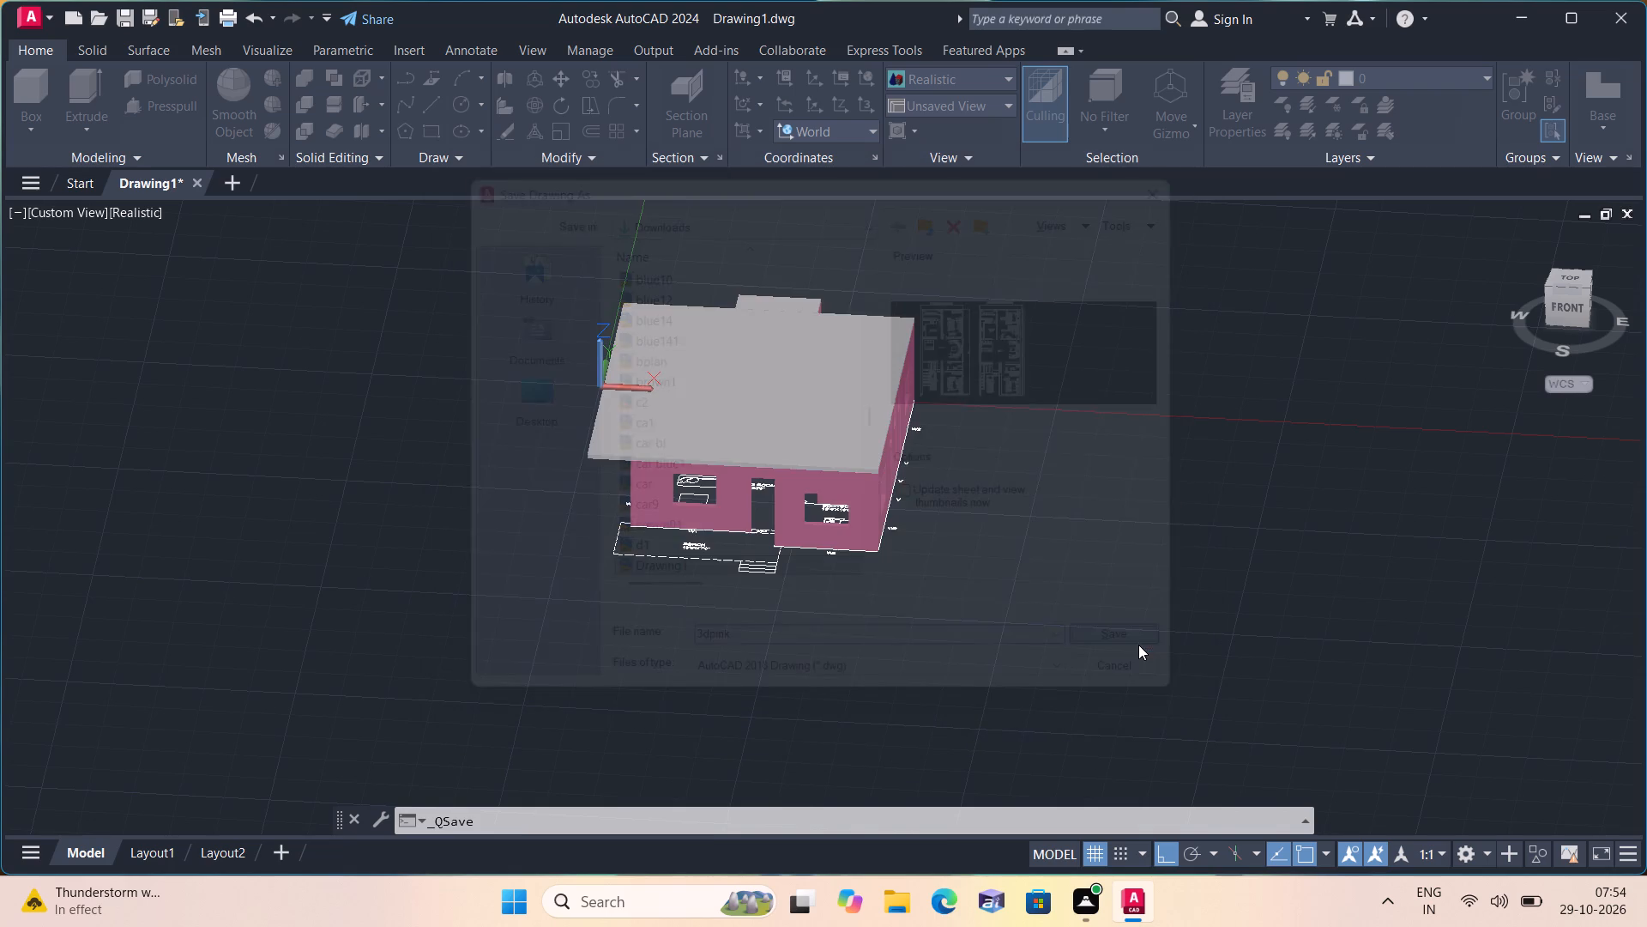
Start a plot of the model with the DWG To PDF.pc3 plotter on ISO A4 (297.00 x 210.00 MM) paper.
{"action": "type", "text": "plot"}
{"action": "key", "text": "space"}
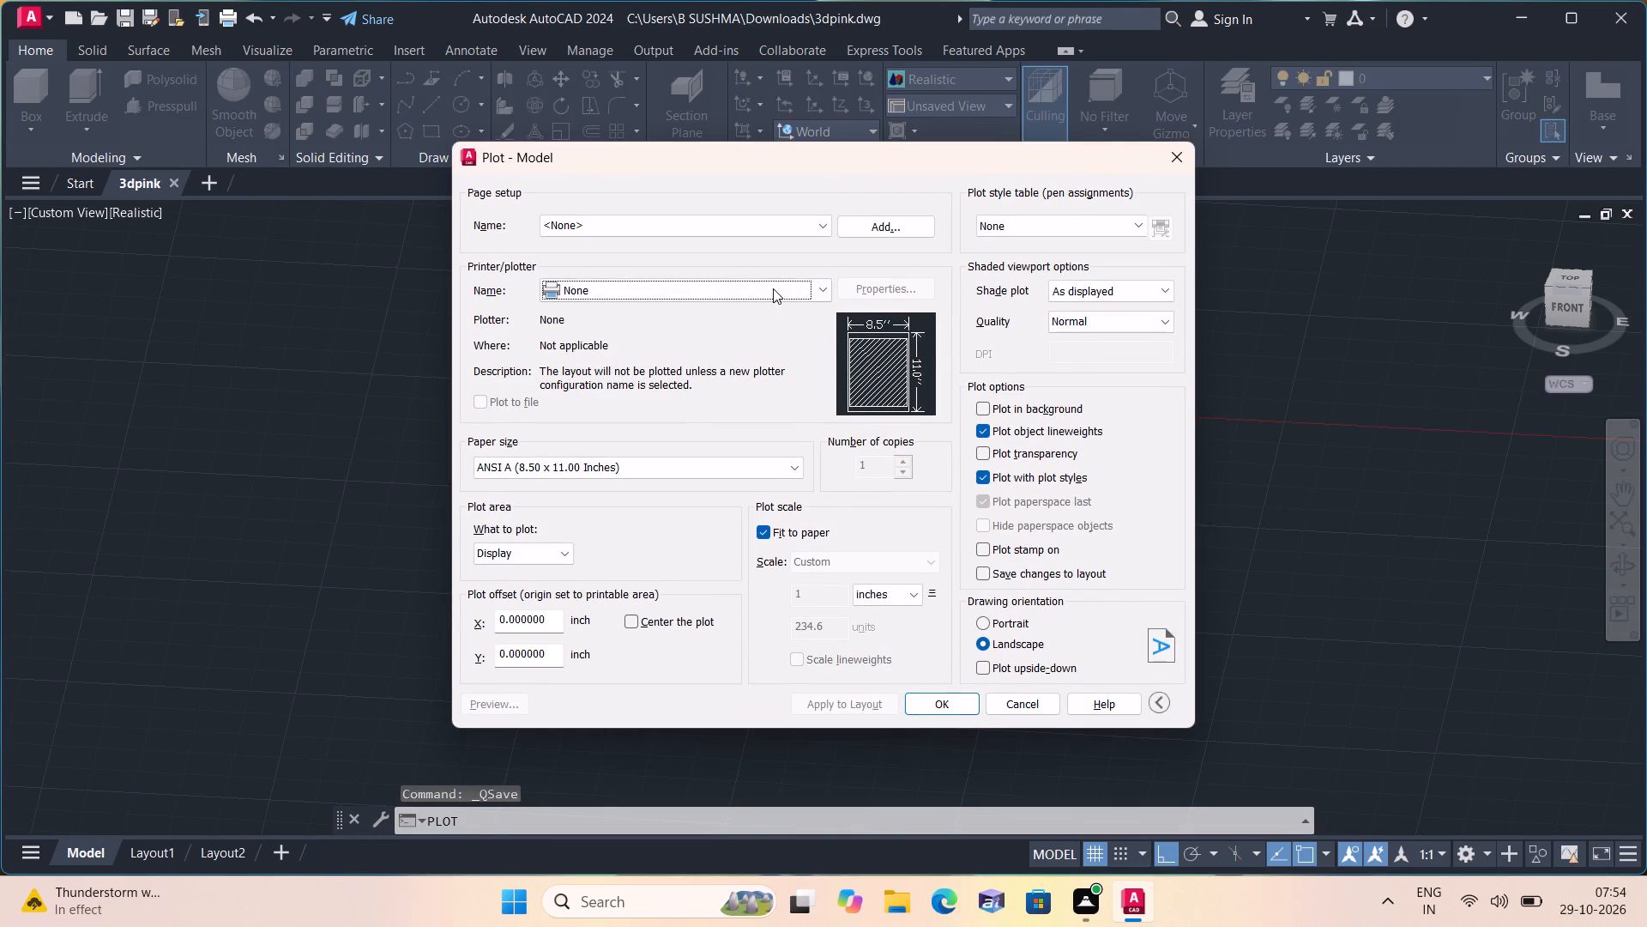
{"action": "left_click", "coordinate": [763, 291]}
{"action": "left_click", "coordinate": [666, 503]}
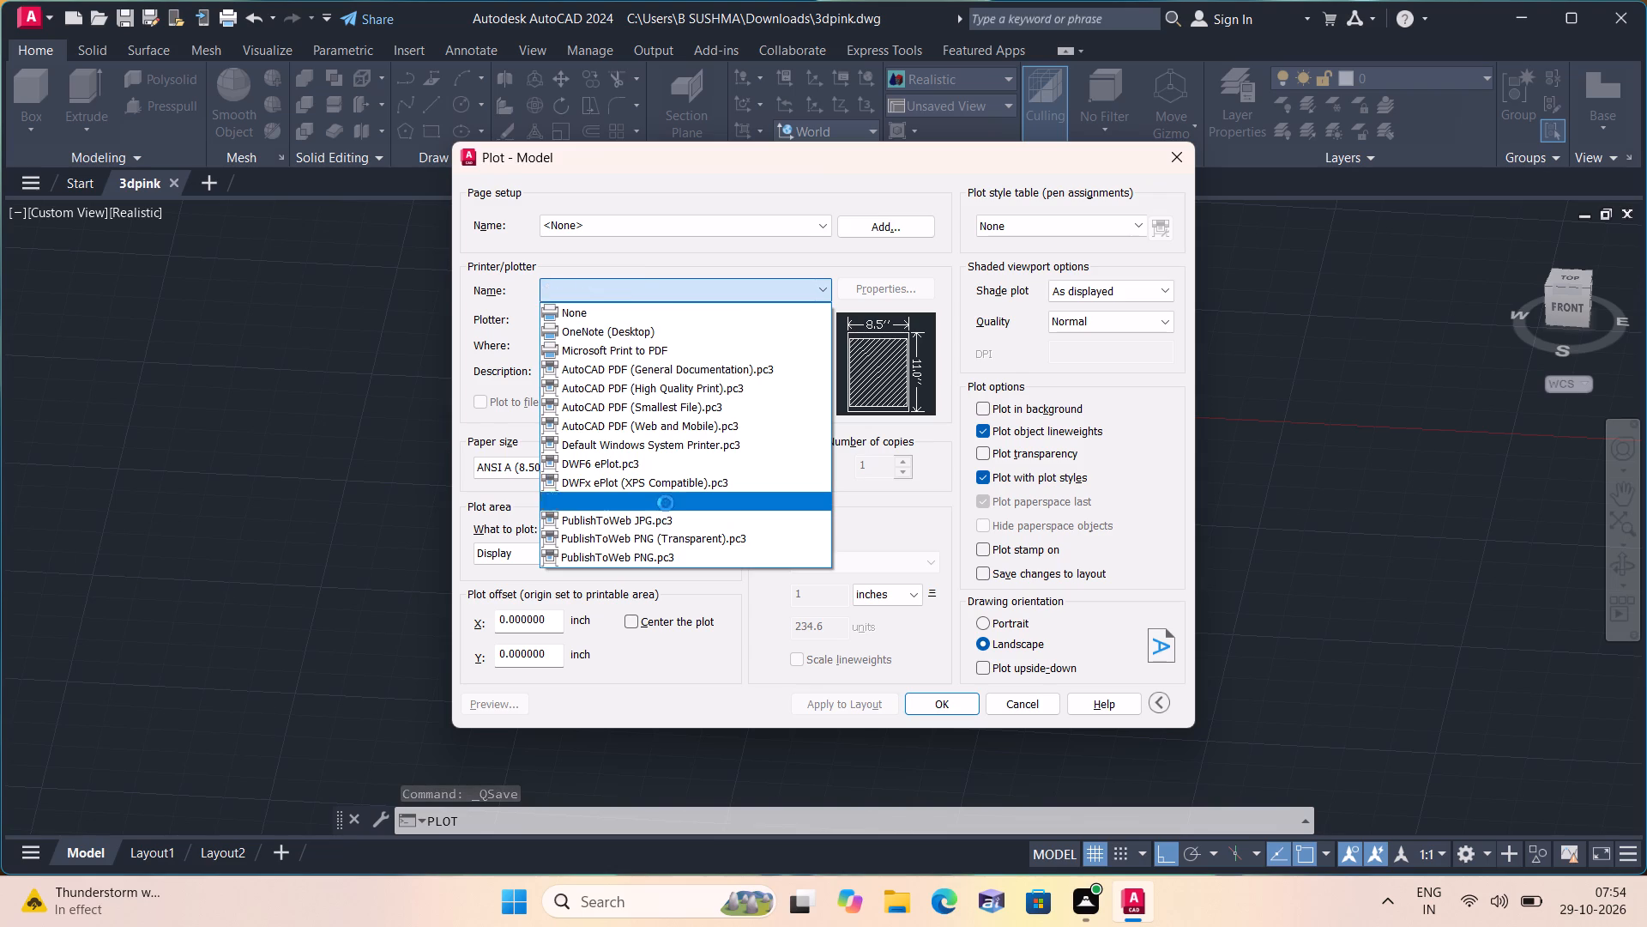
{"action": "left_click", "coordinate": [663, 470]}
{"action": "scroll", "coordinate": [627, 534], "scroll_direction": "down", "scroll_amount": 8}
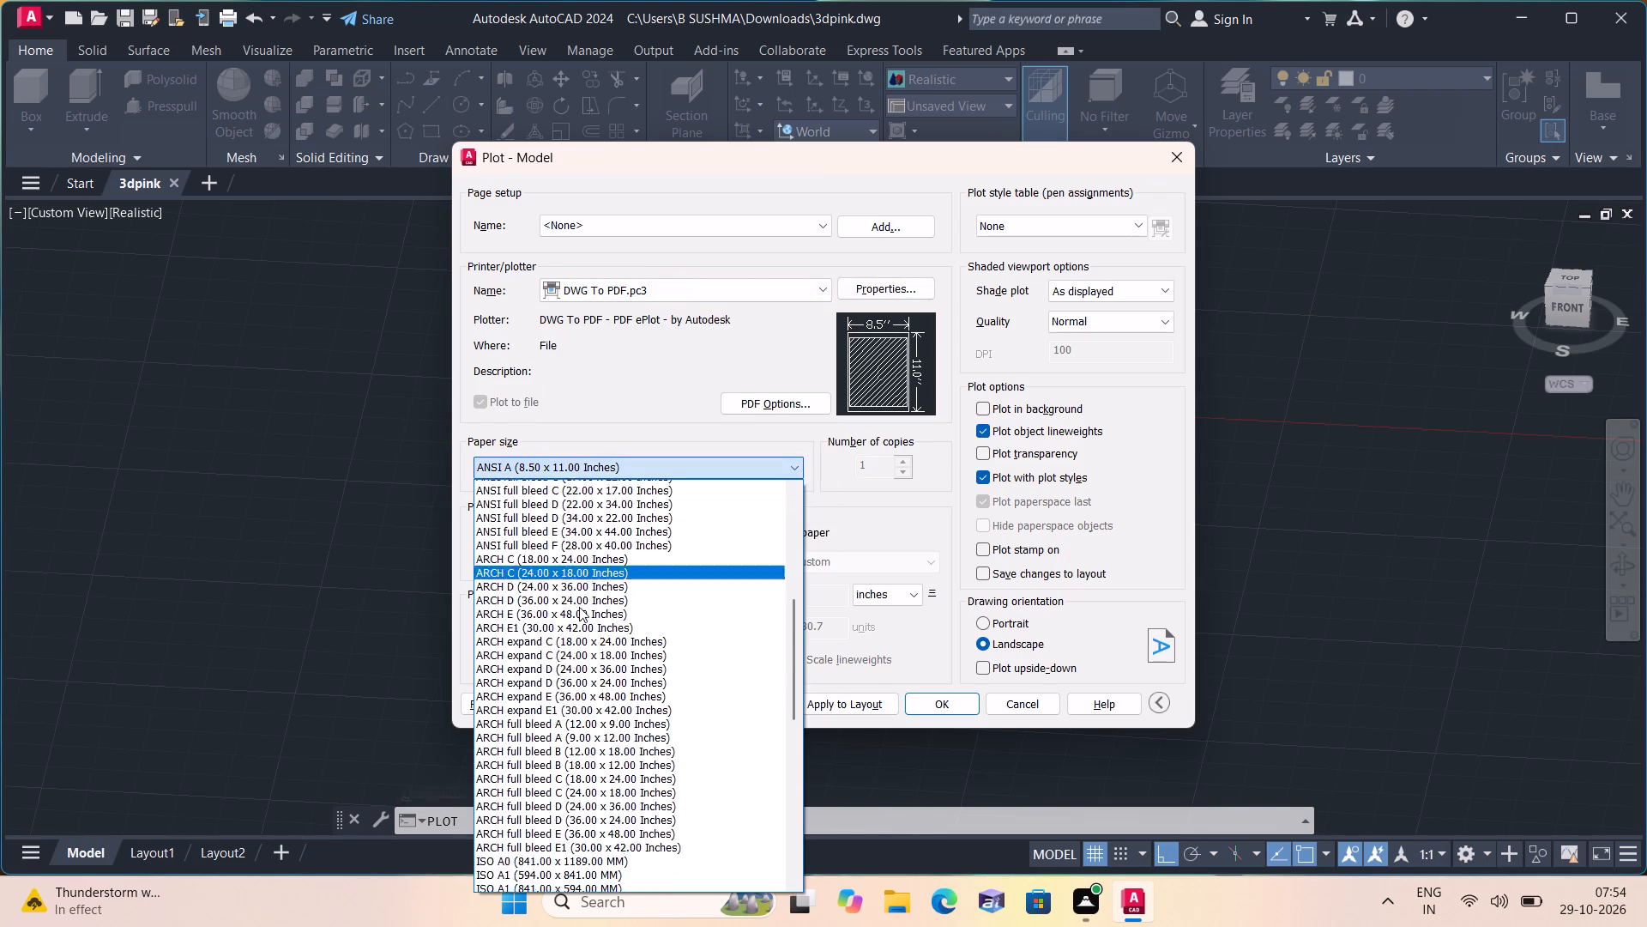
{"action": "scroll", "coordinate": [579, 607], "scroll_direction": "down", "scroll_amount": 9}
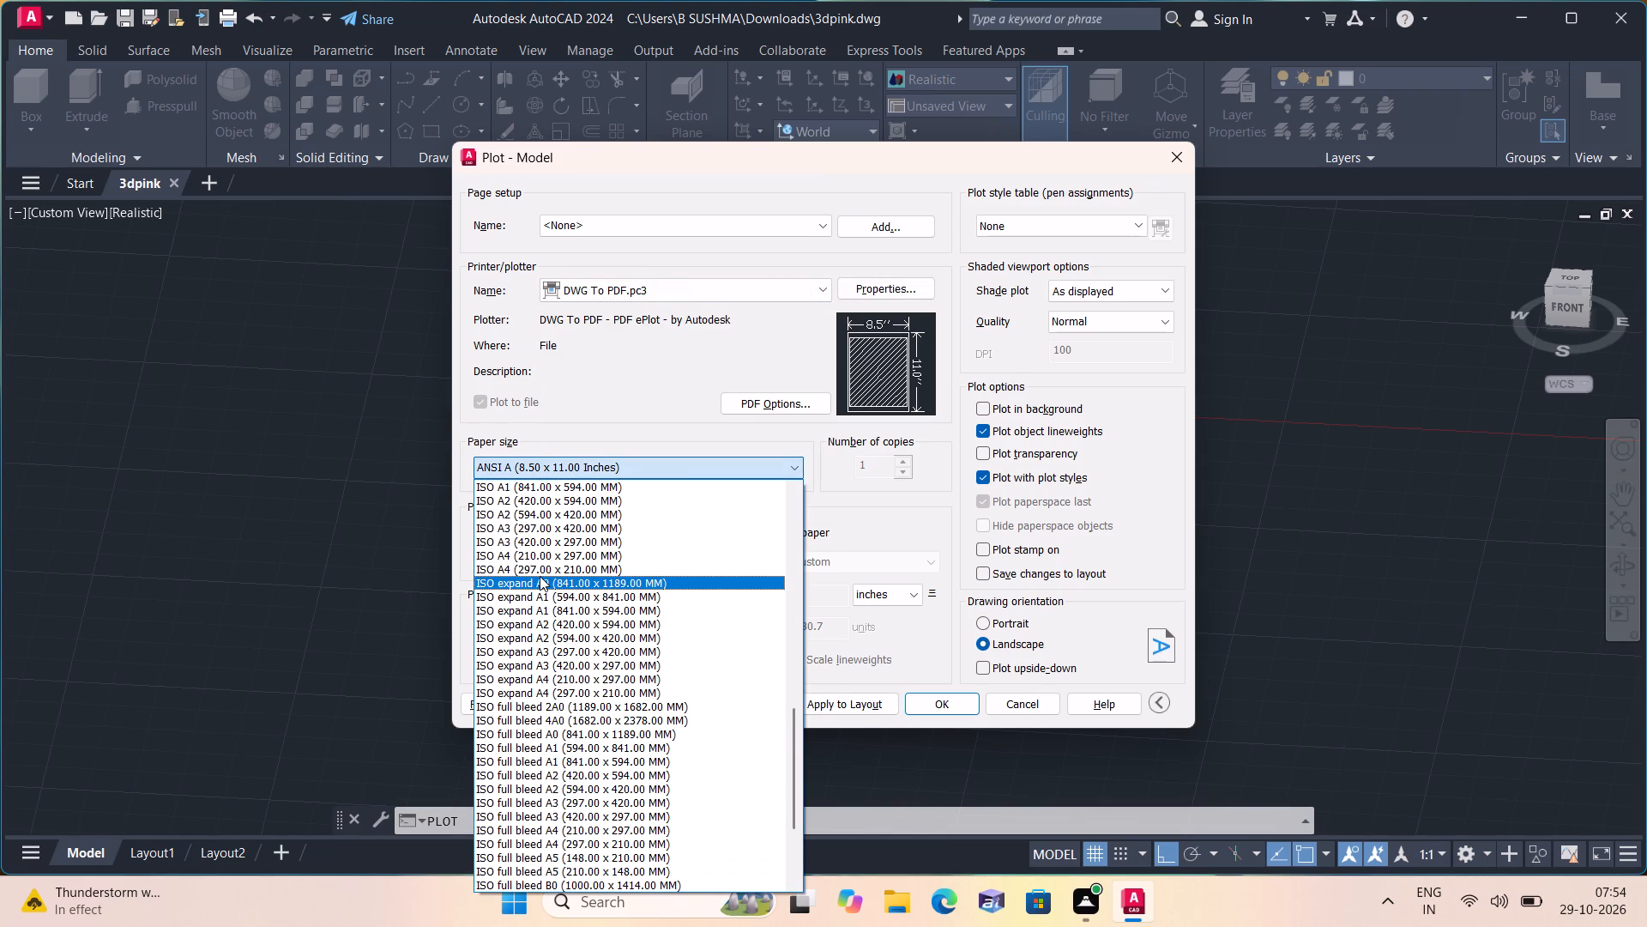
{"action": "left_click", "coordinate": [541, 572]}
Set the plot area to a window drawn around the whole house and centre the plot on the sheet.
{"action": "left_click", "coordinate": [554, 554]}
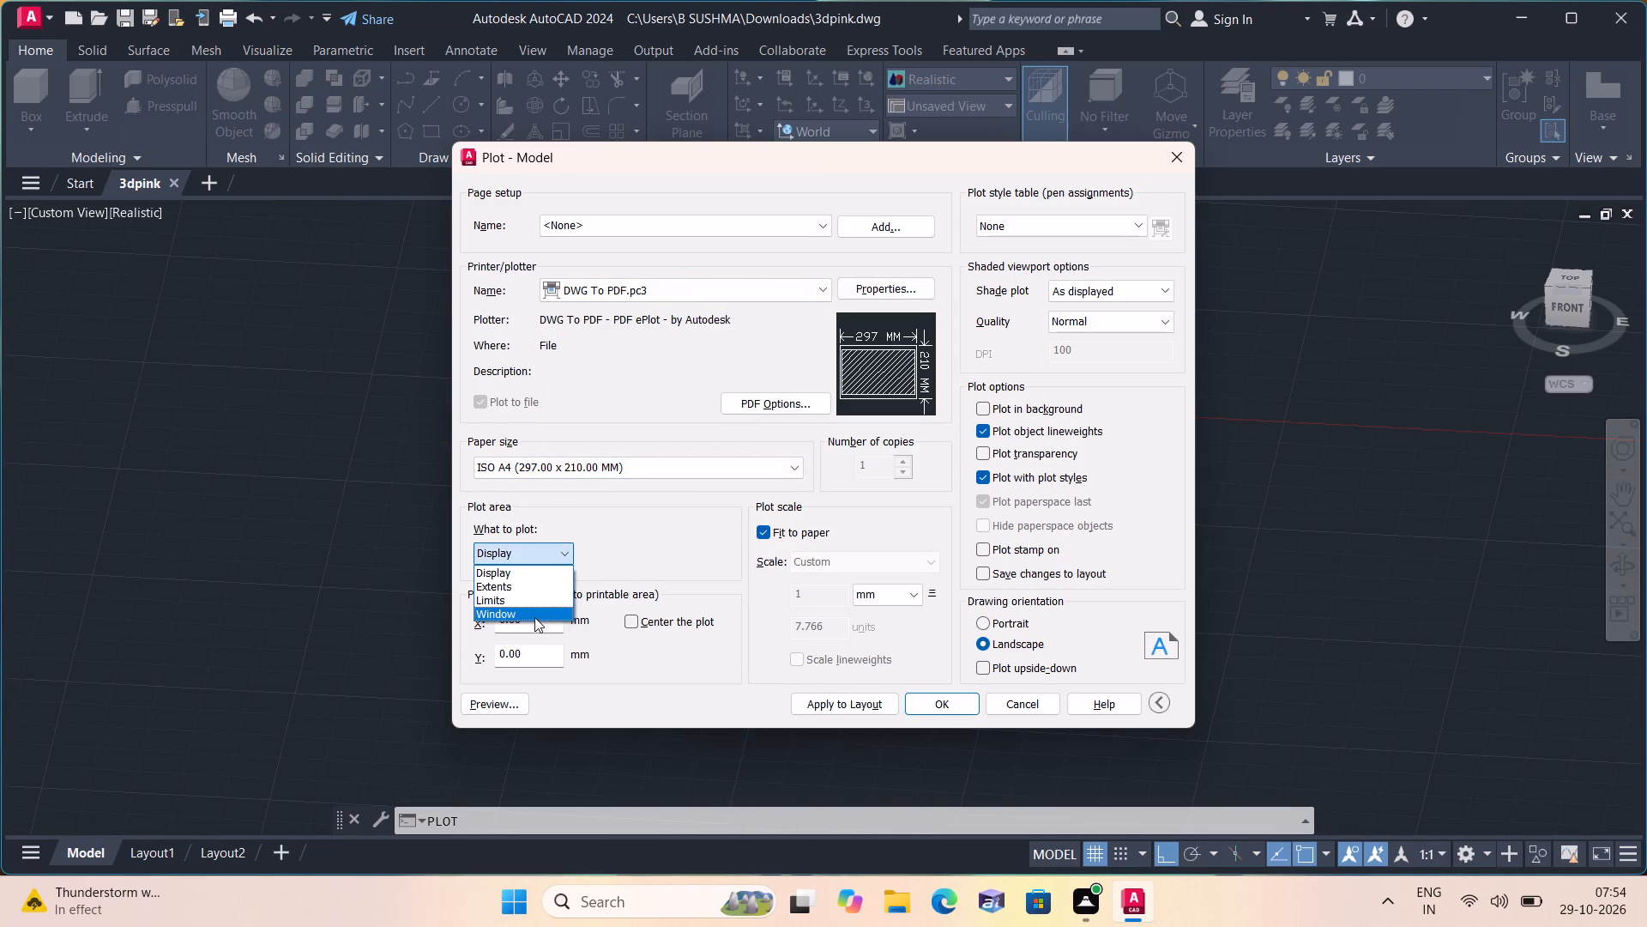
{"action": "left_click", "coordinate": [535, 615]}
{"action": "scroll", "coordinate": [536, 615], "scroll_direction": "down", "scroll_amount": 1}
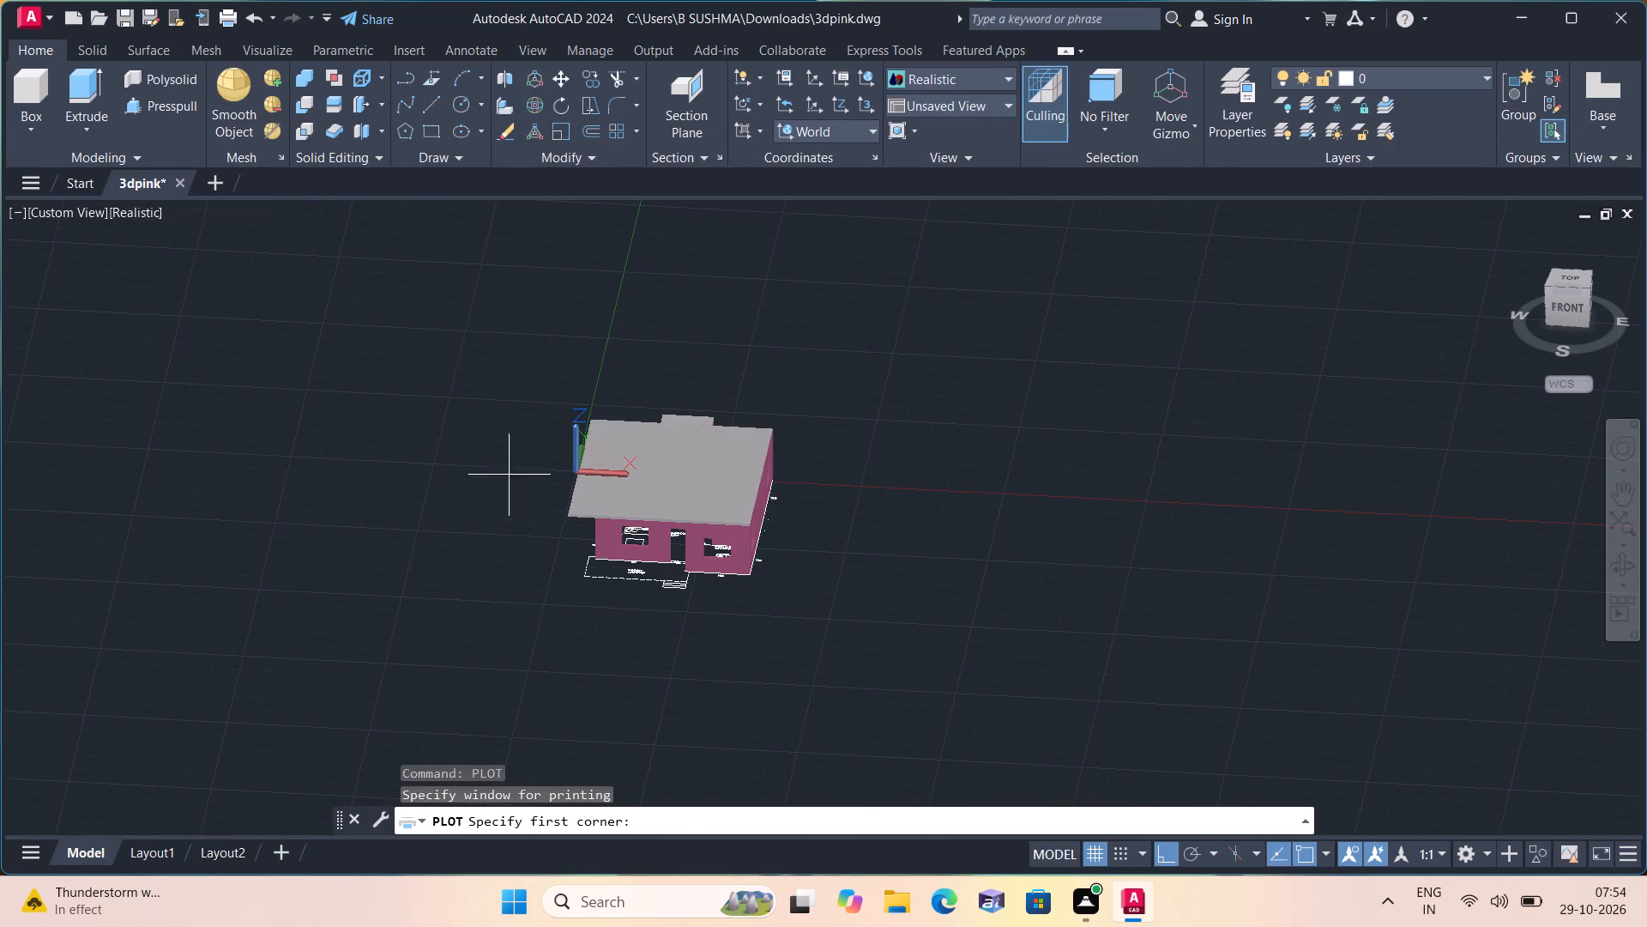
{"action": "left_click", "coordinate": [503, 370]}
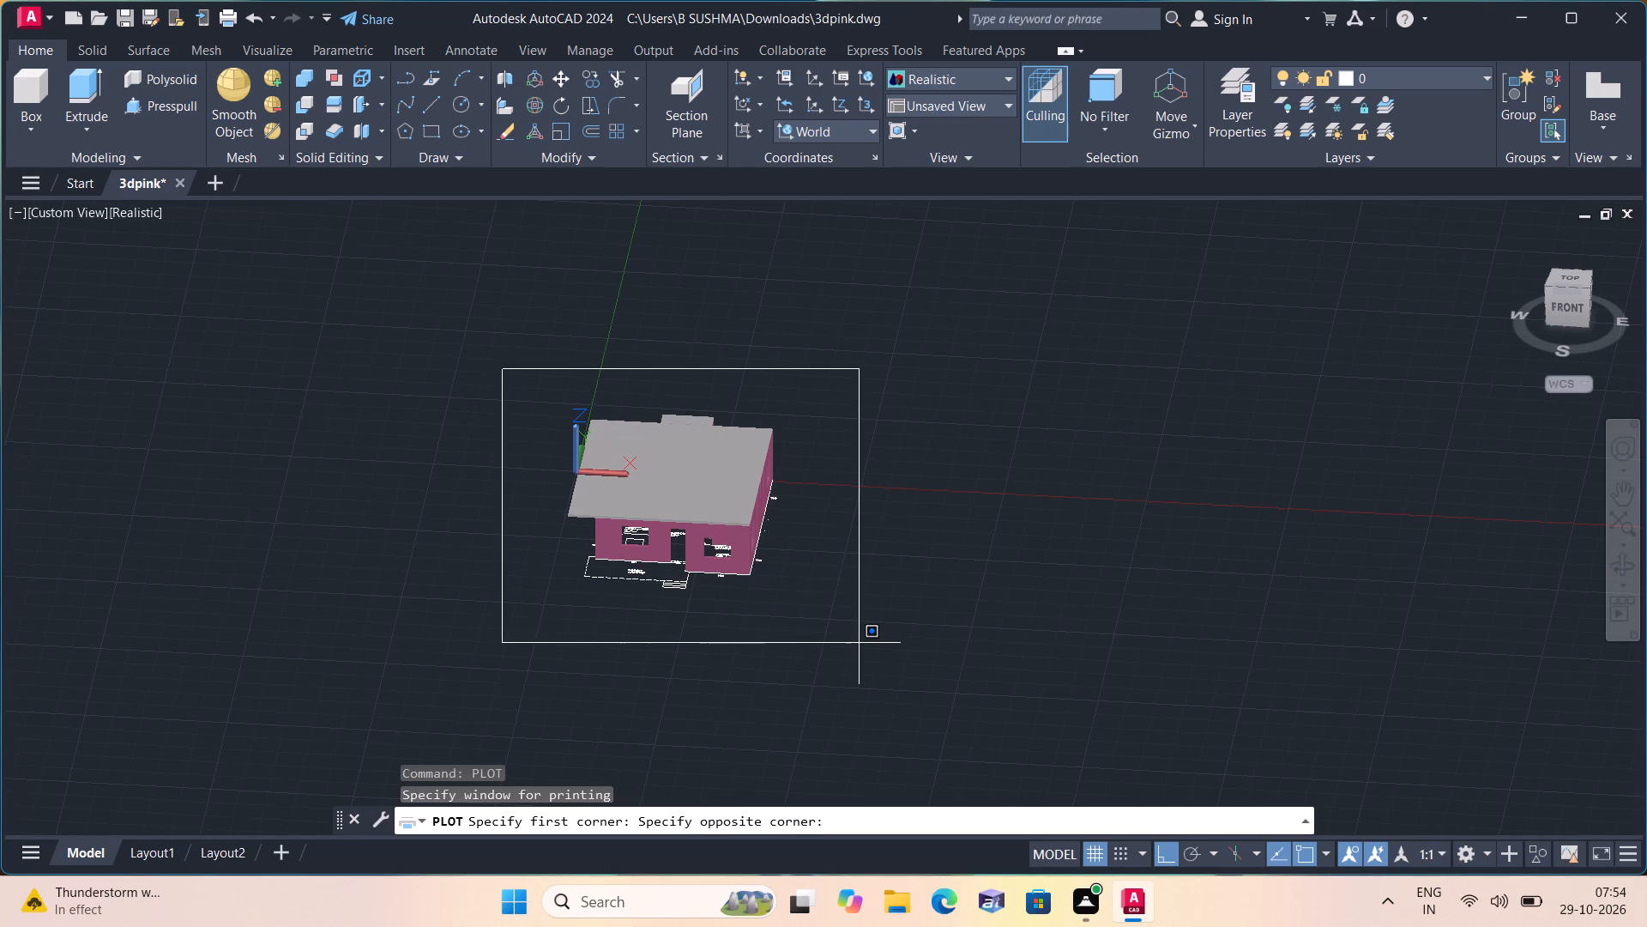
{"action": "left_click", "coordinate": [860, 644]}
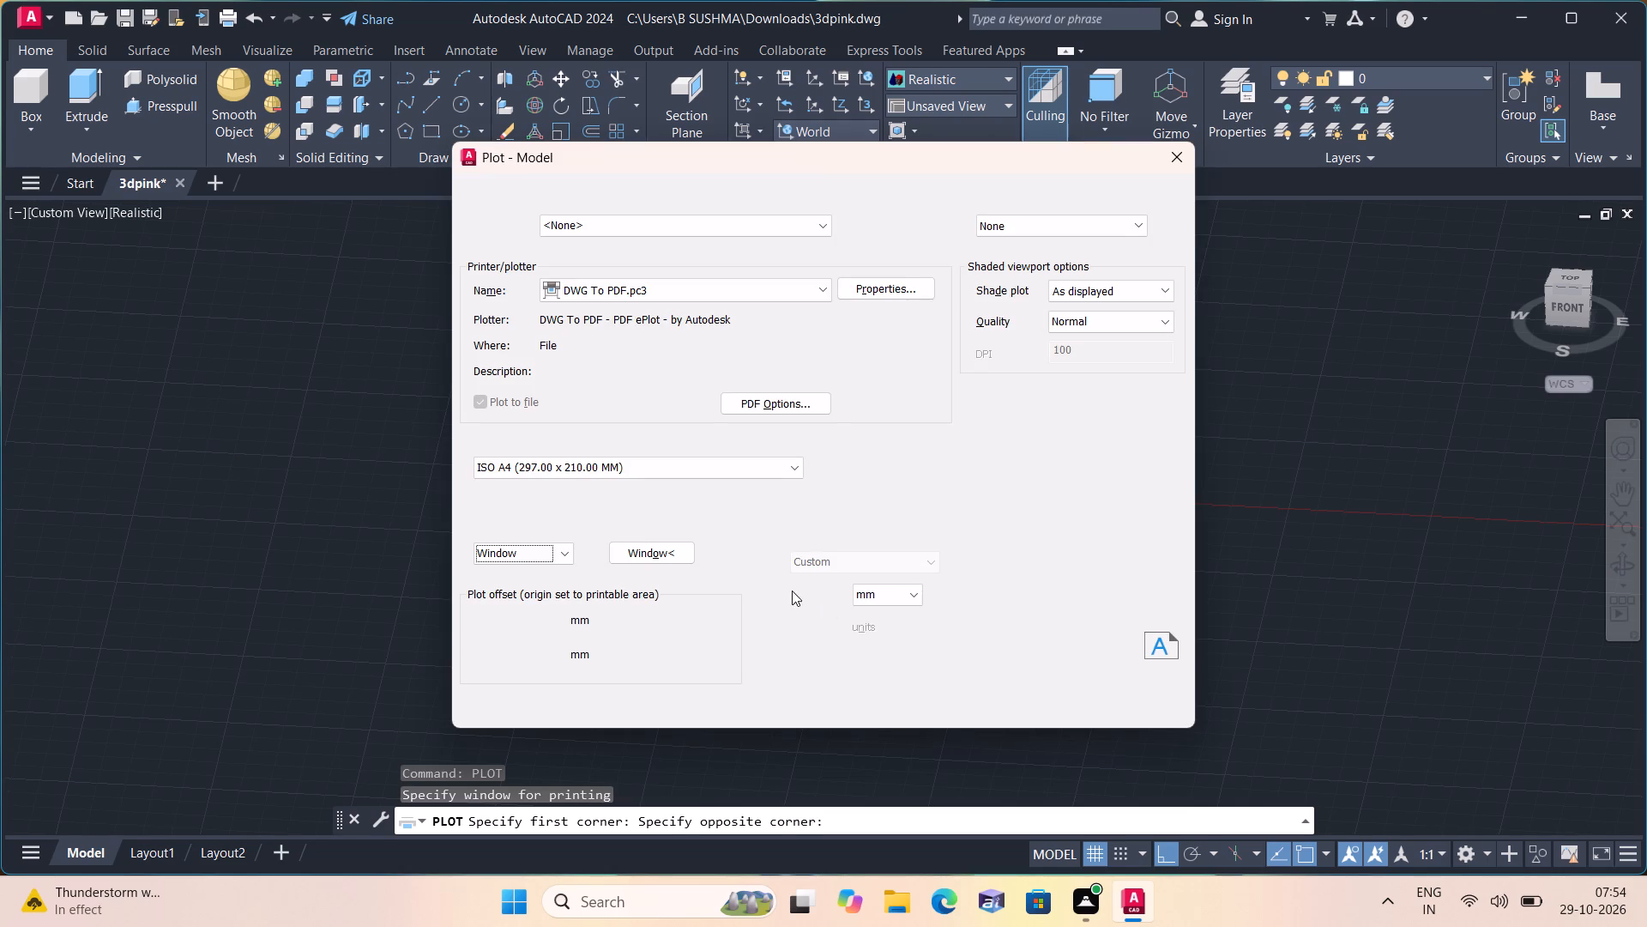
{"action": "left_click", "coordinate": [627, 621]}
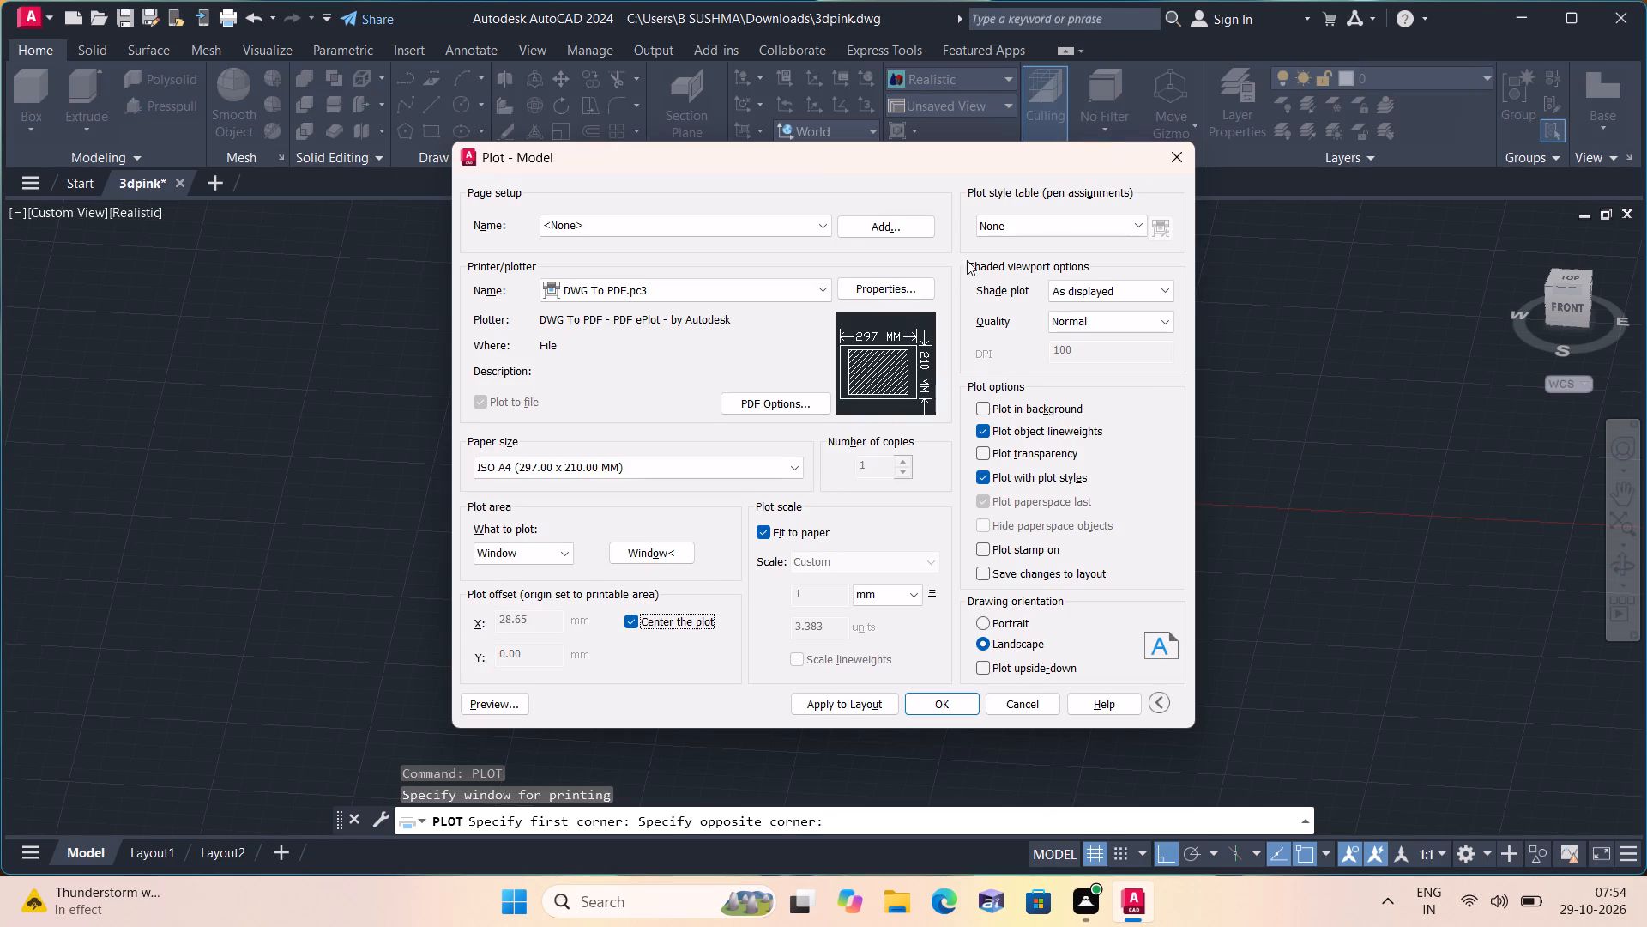
Choose the acad.ctb plot style table and assign it to all layouts.
{"action": "left_click", "coordinate": [984, 224]}
{"action": "left_click", "coordinate": [1002, 267]}
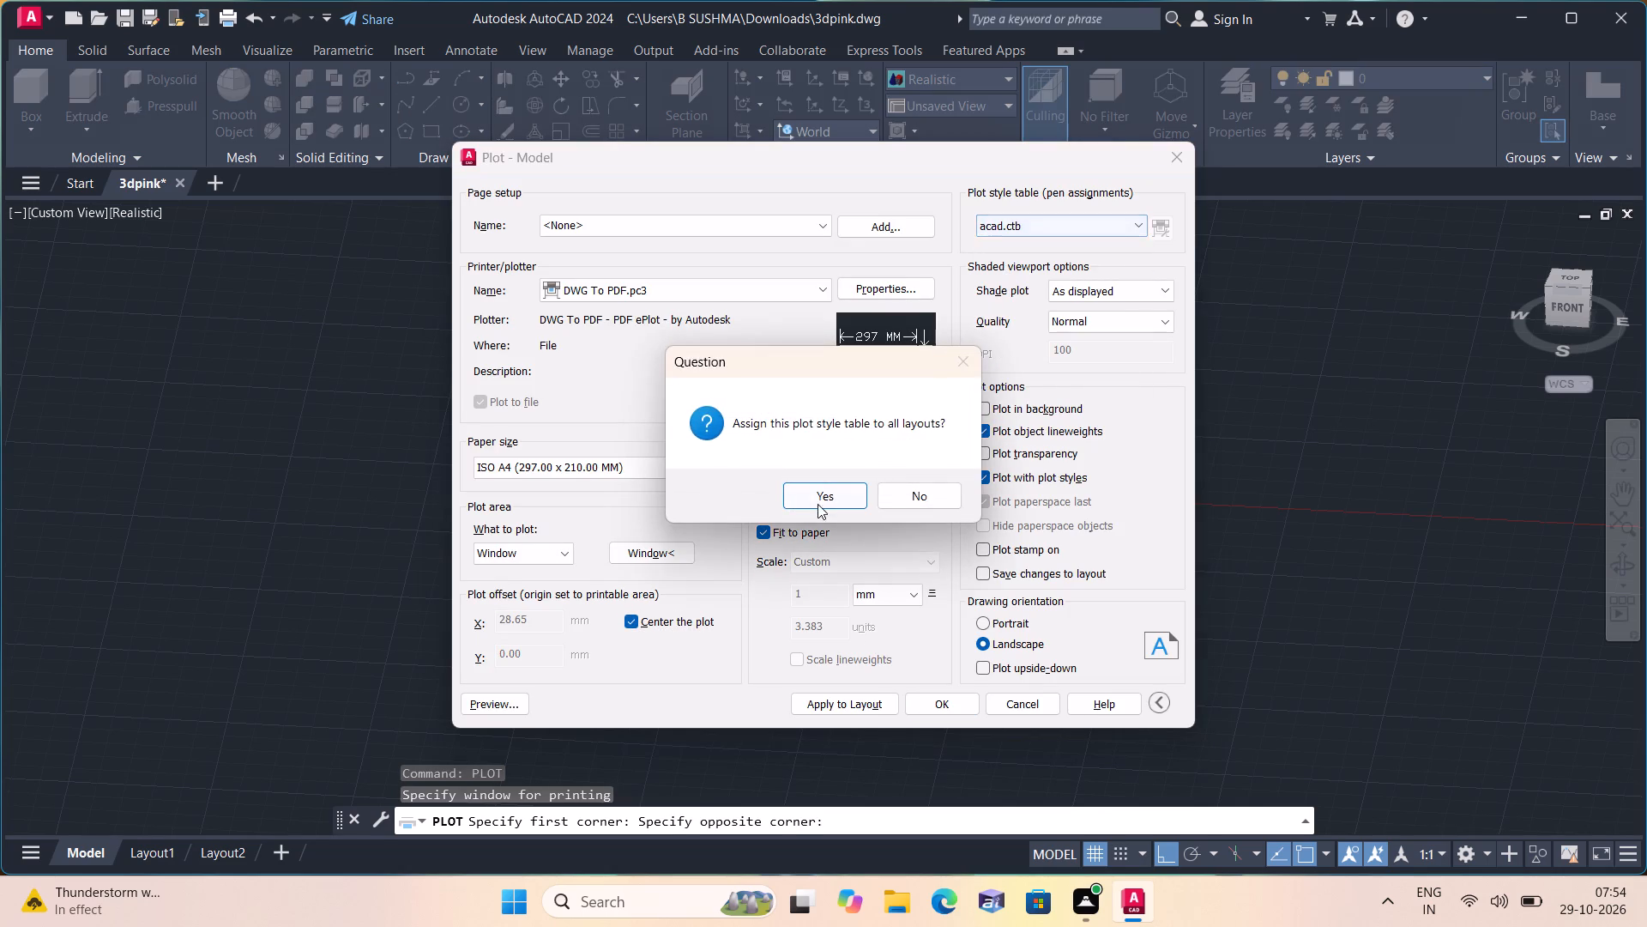
{"action": "left_click", "coordinate": [823, 494]}
Preview the plot and inspect the house up close, then leave the plot setup without plotting.
{"action": "left_click", "coordinate": [482, 712]}
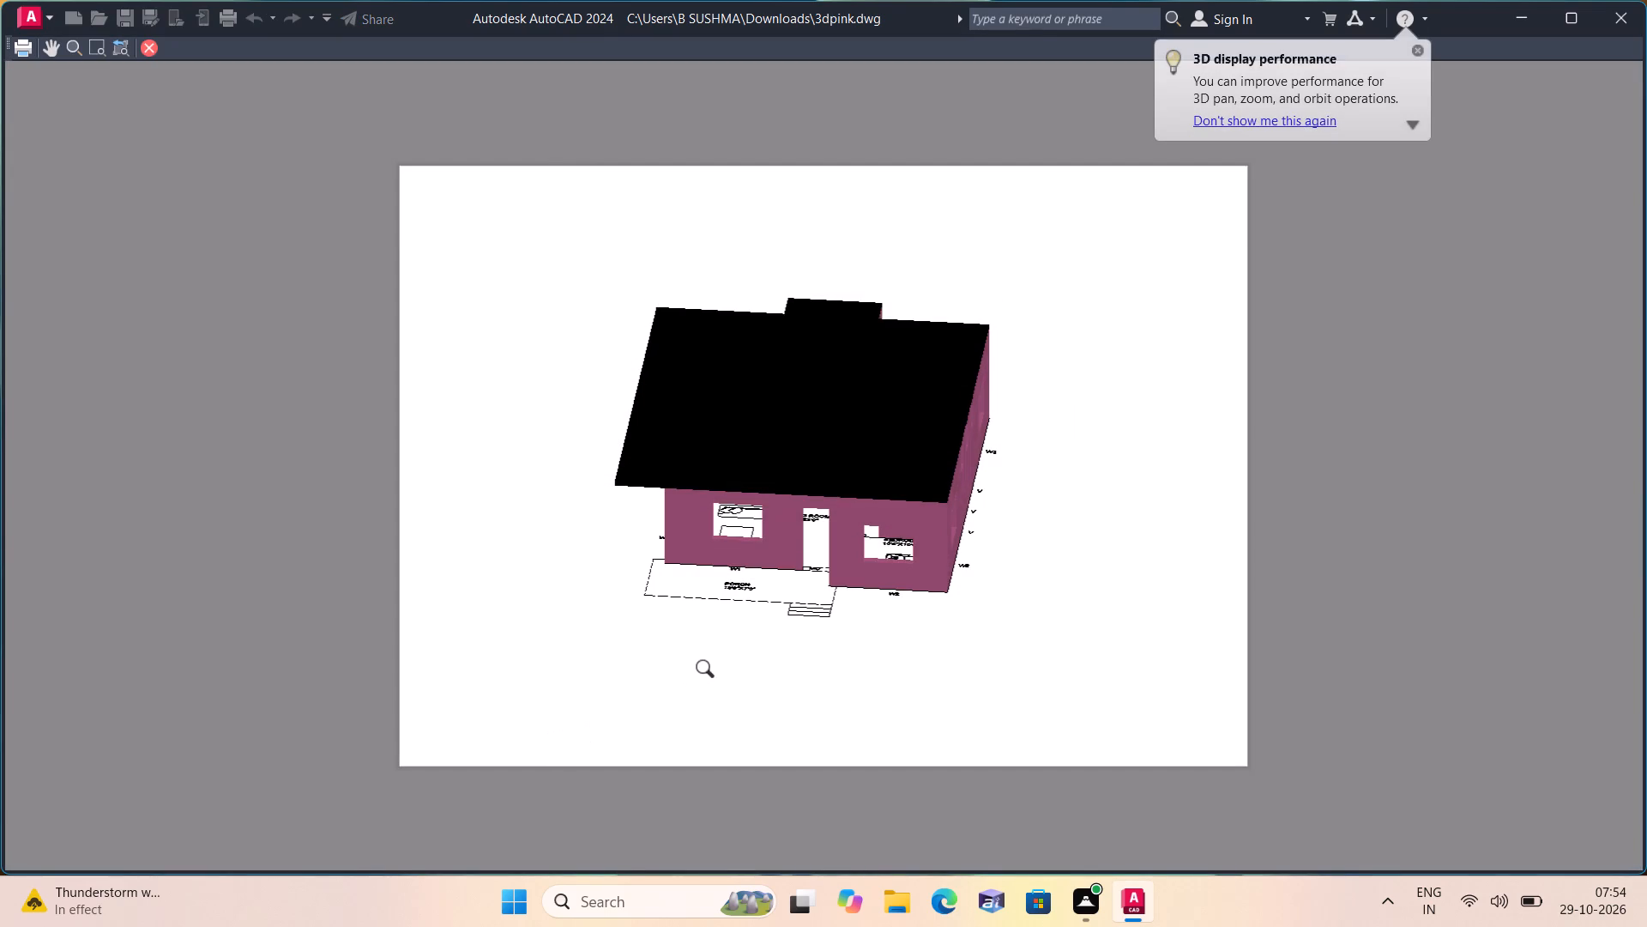
{"action": "middle_click_drag", "start_coordinate": [709, 671], "coordinate": [805, 519], "text": "shift"}
{"action": "scroll", "coordinate": [811, 551], "scroll_direction": "up", "scroll_amount": 1}
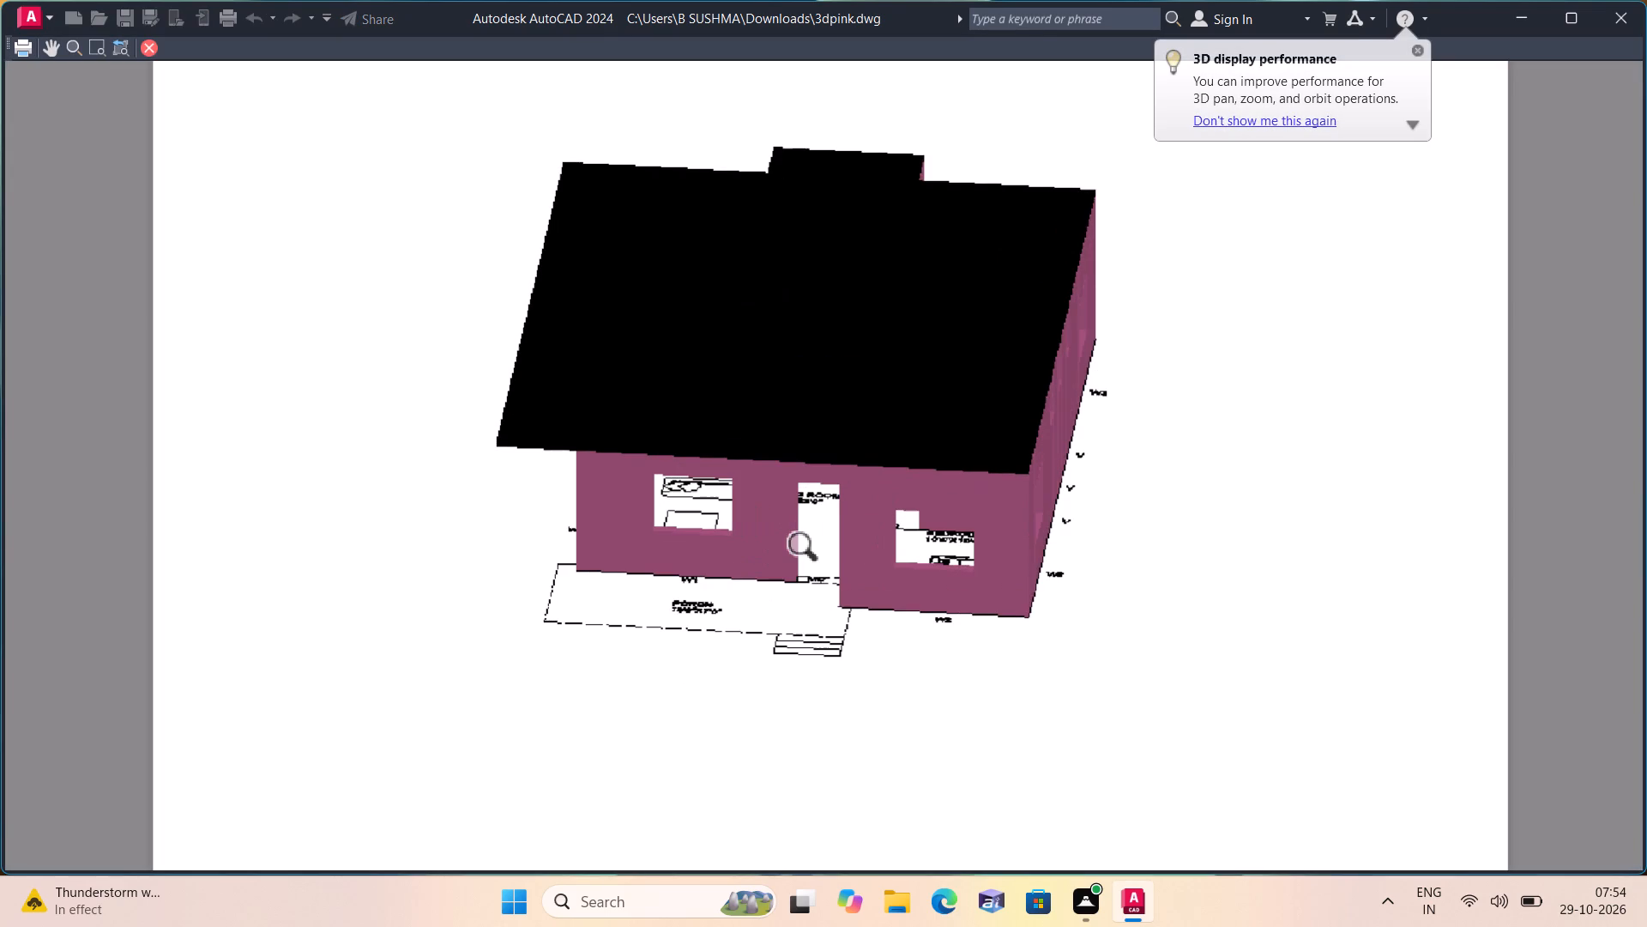
{"action": "scroll", "coordinate": [811, 551], "scroll_direction": "down", "scroll_amount": 1}
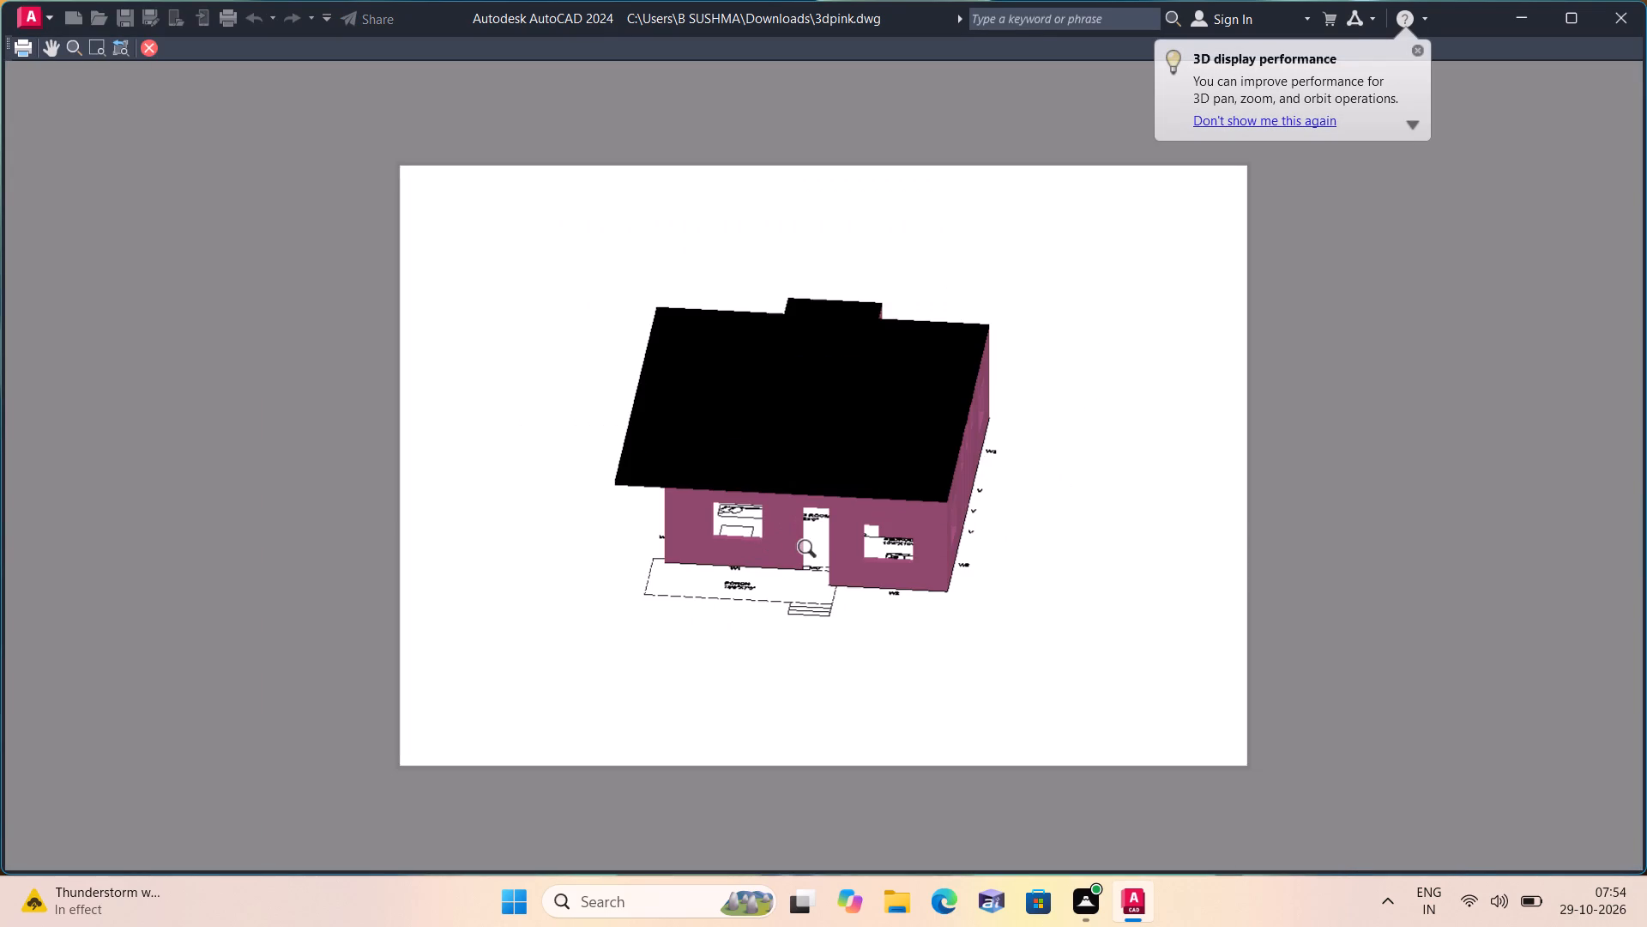
{"action": "scroll", "coordinate": [811, 551], "scroll_direction": "up", "scroll_amount": 1}
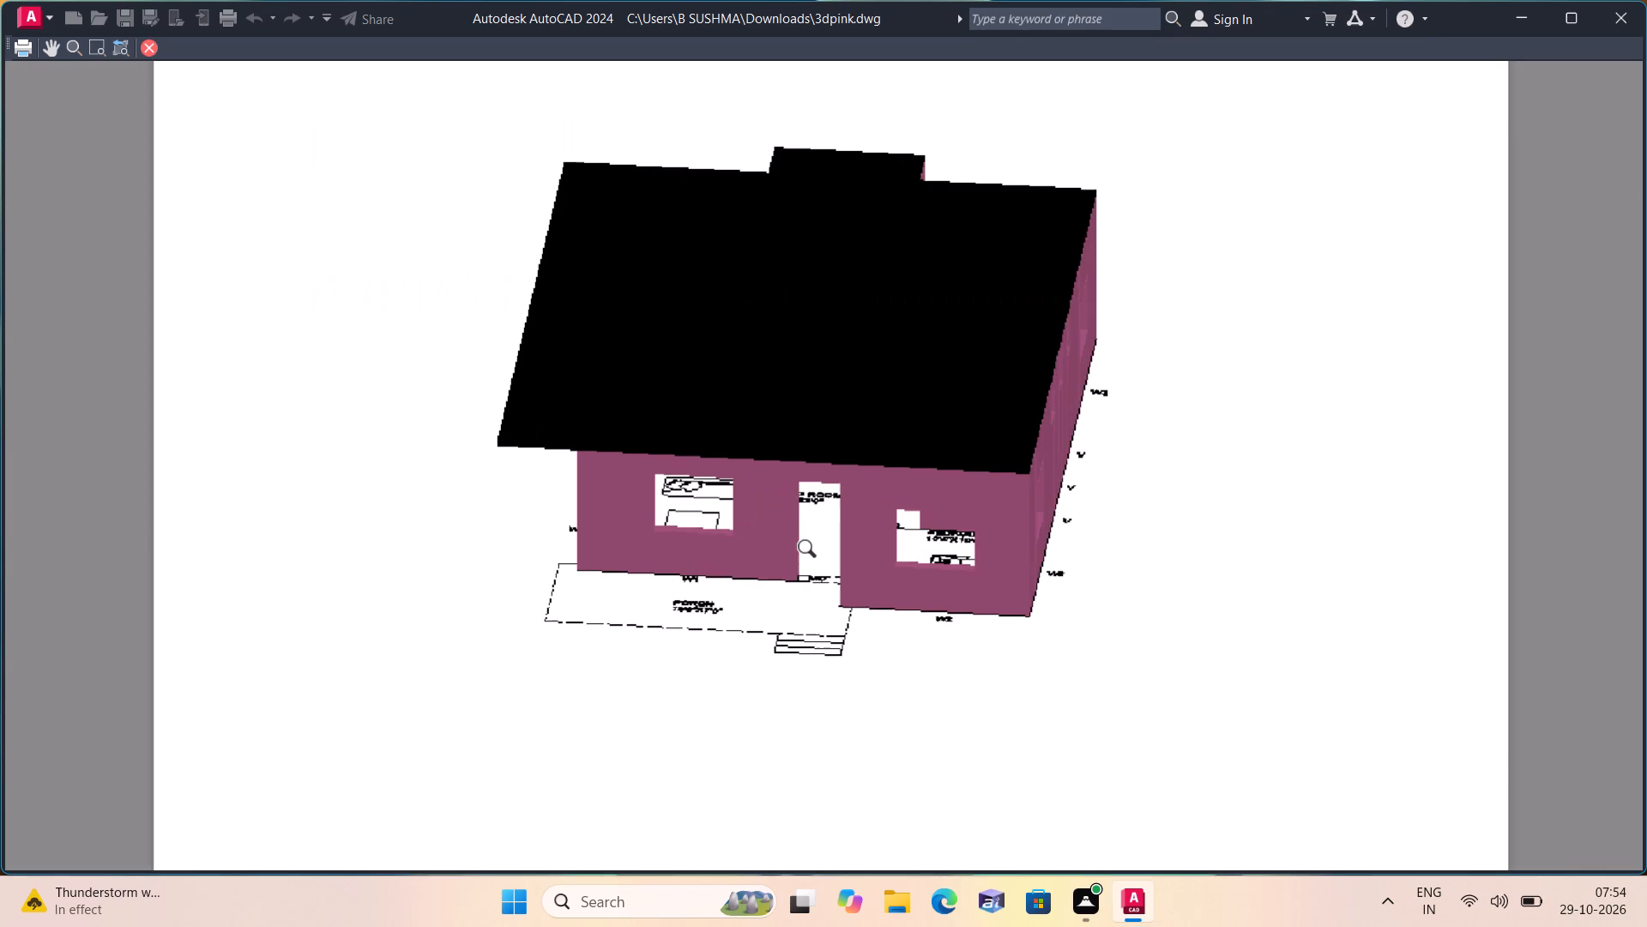
{"action": "scroll", "coordinate": [811, 551], "scroll_direction": "up", "scroll_amount": 2}
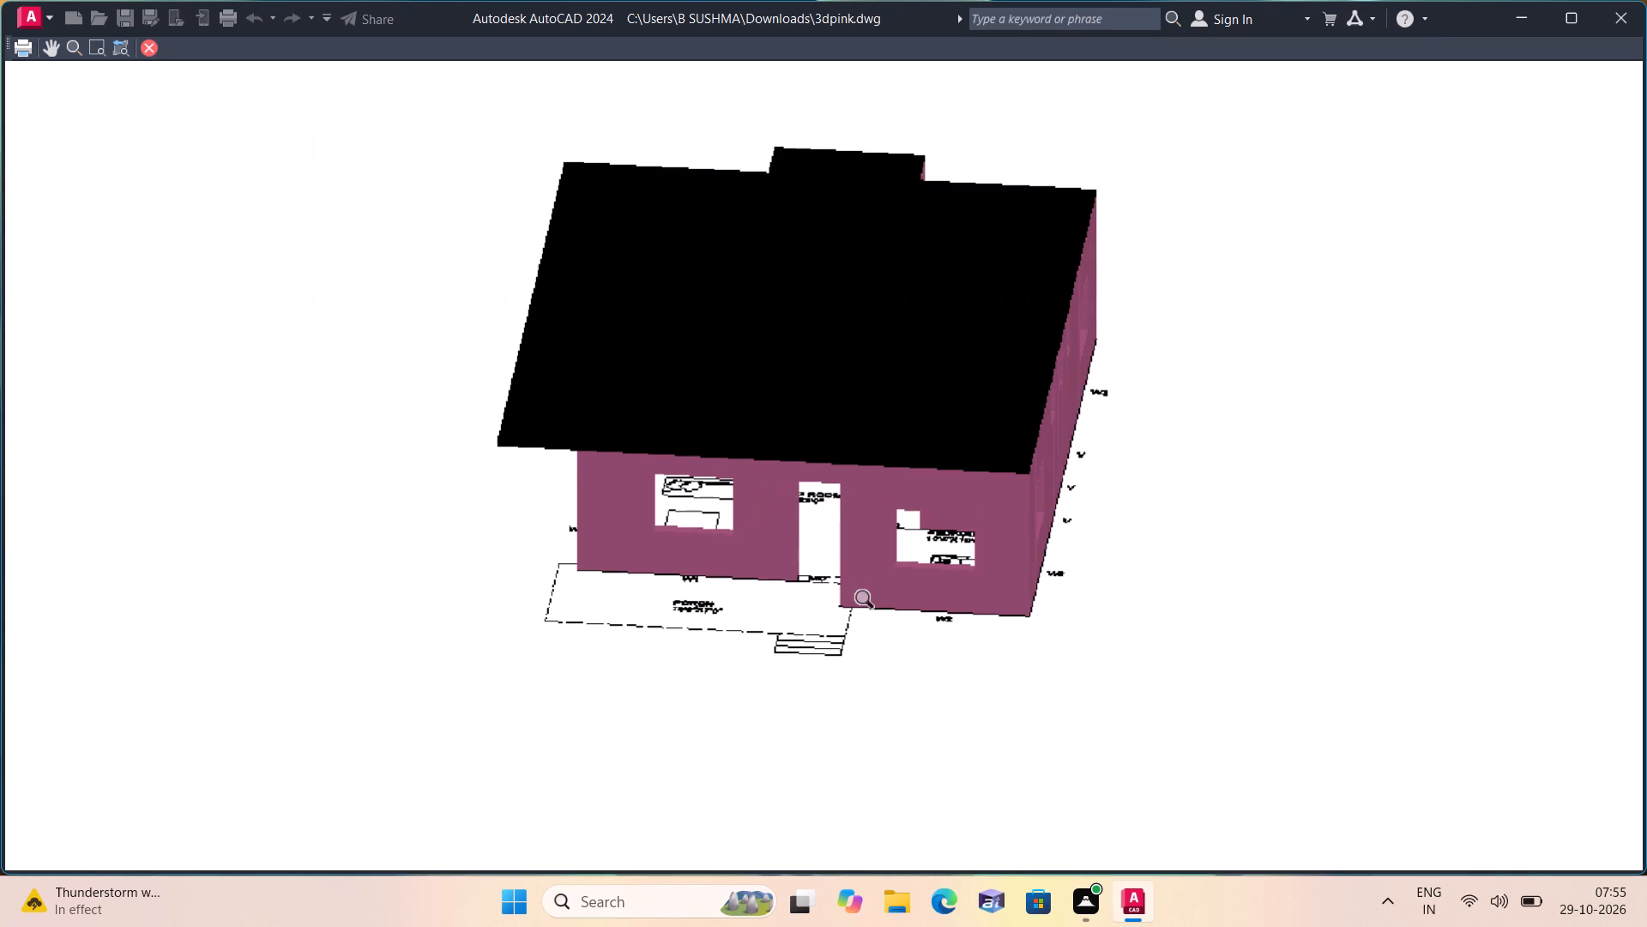
{"action": "scroll", "coordinate": [926, 540], "scroll_direction": "up", "scroll_amount": 1}
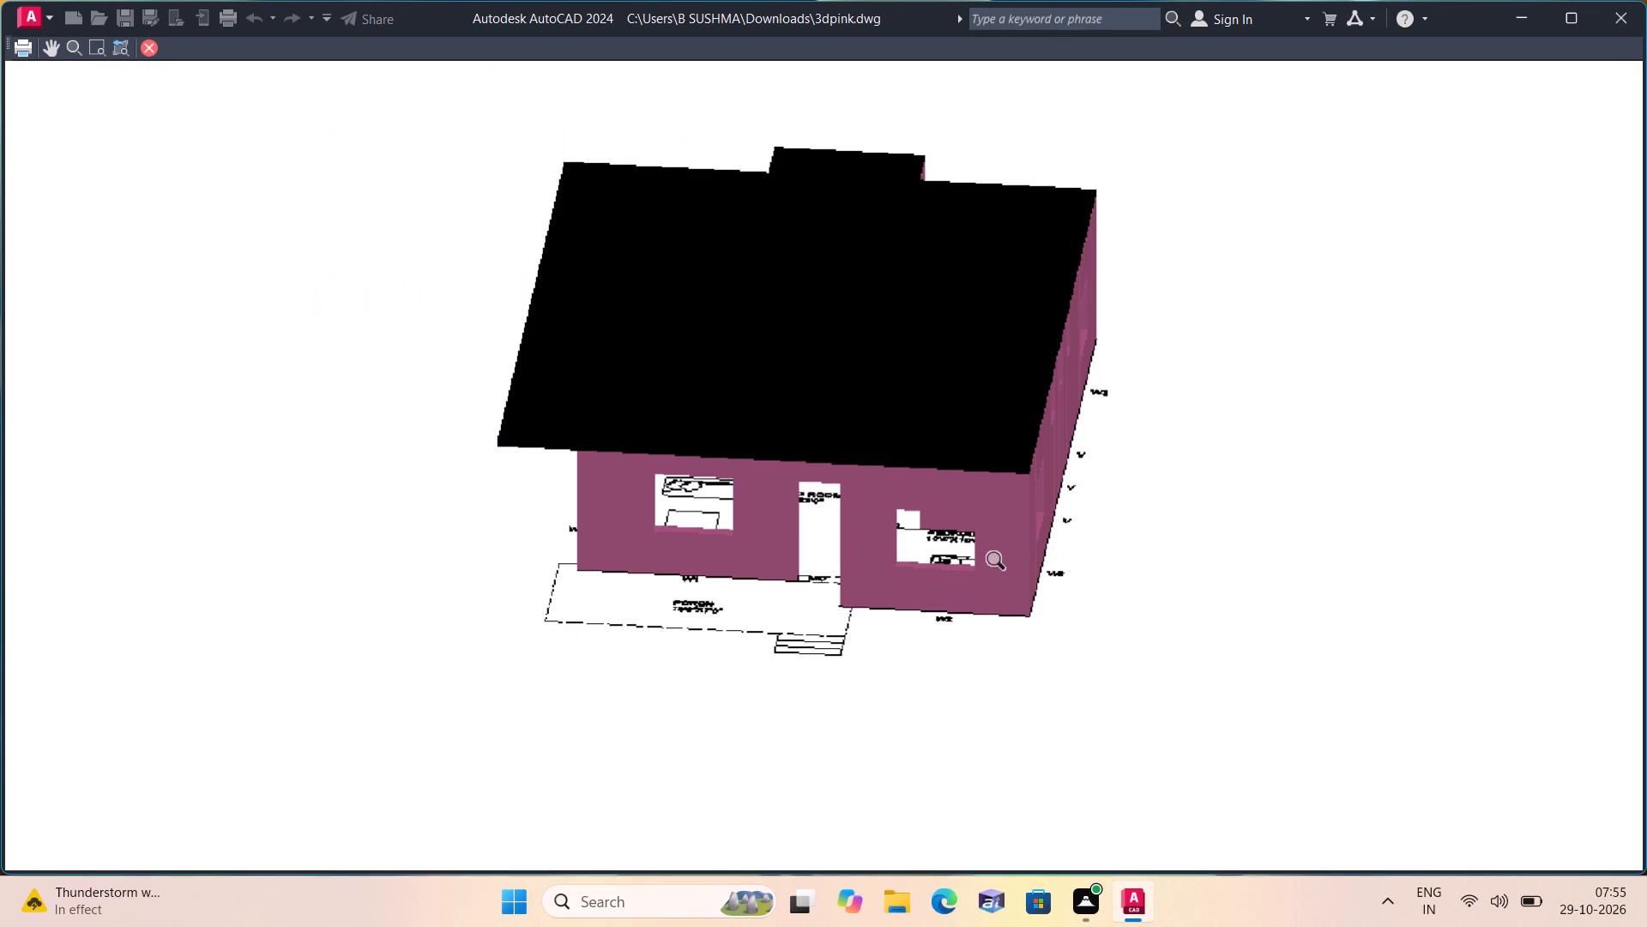
{"action": "right_click", "coordinate": [1014, 558]}
{"action": "left_click", "coordinate": [1045, 570]}
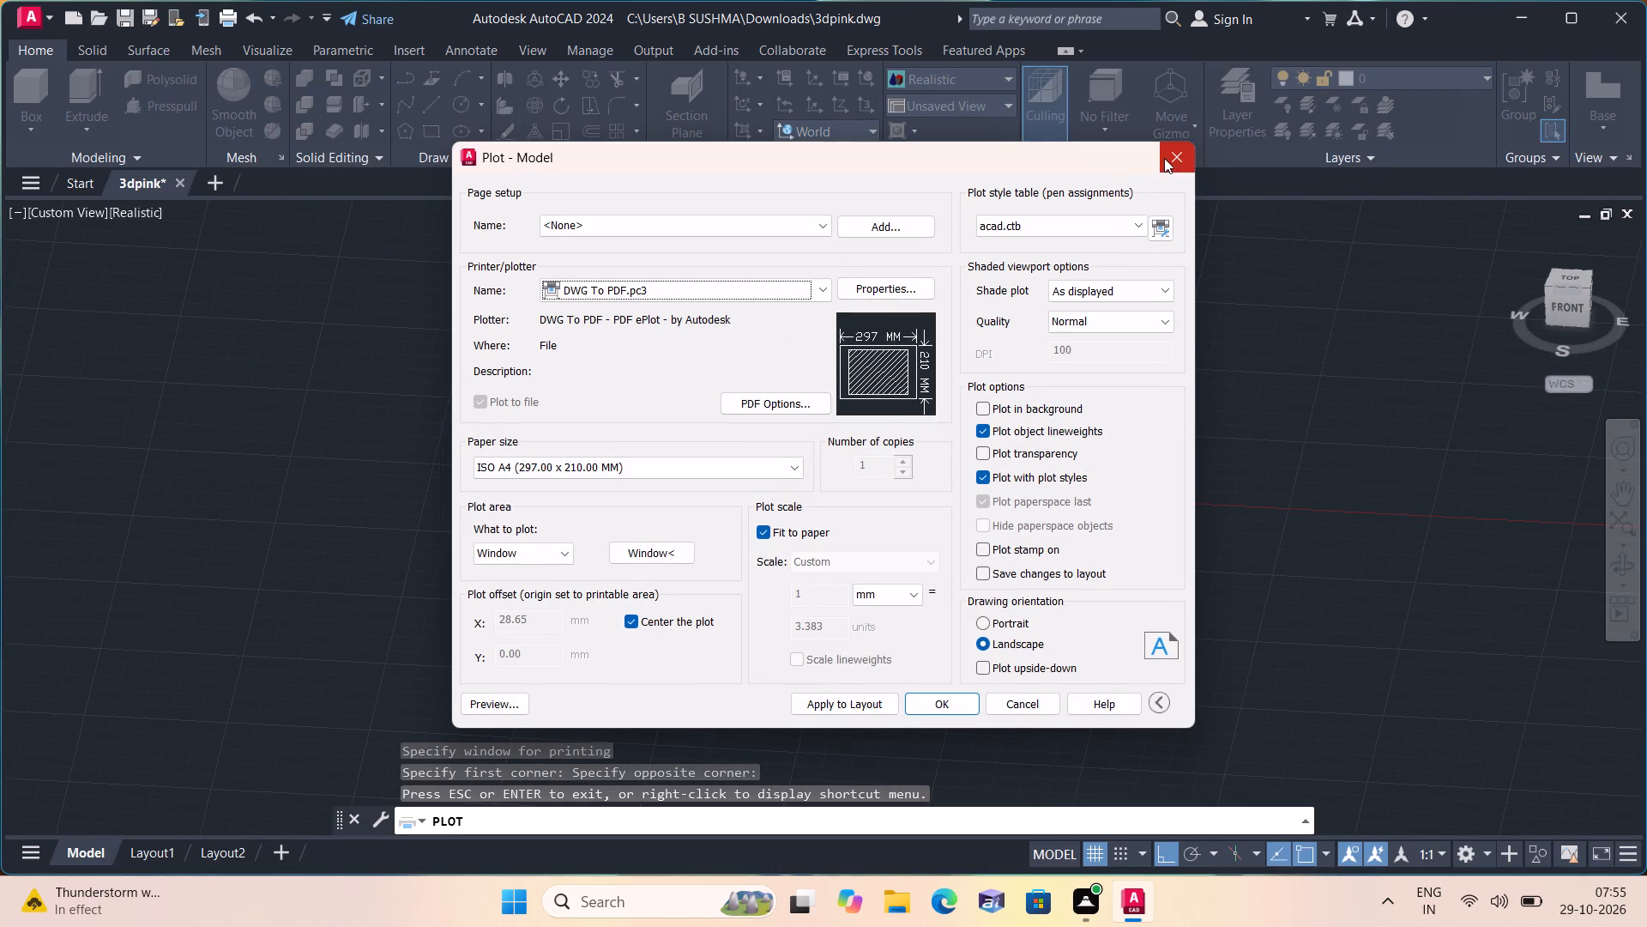
{"action": "left_click", "coordinate": [1164, 158]}
Examine the house model from the front and from the front-west corner.
{"action": "middle_click_drag", "start_coordinate": [765, 593], "coordinate": [776, 575], "text": "shift"}
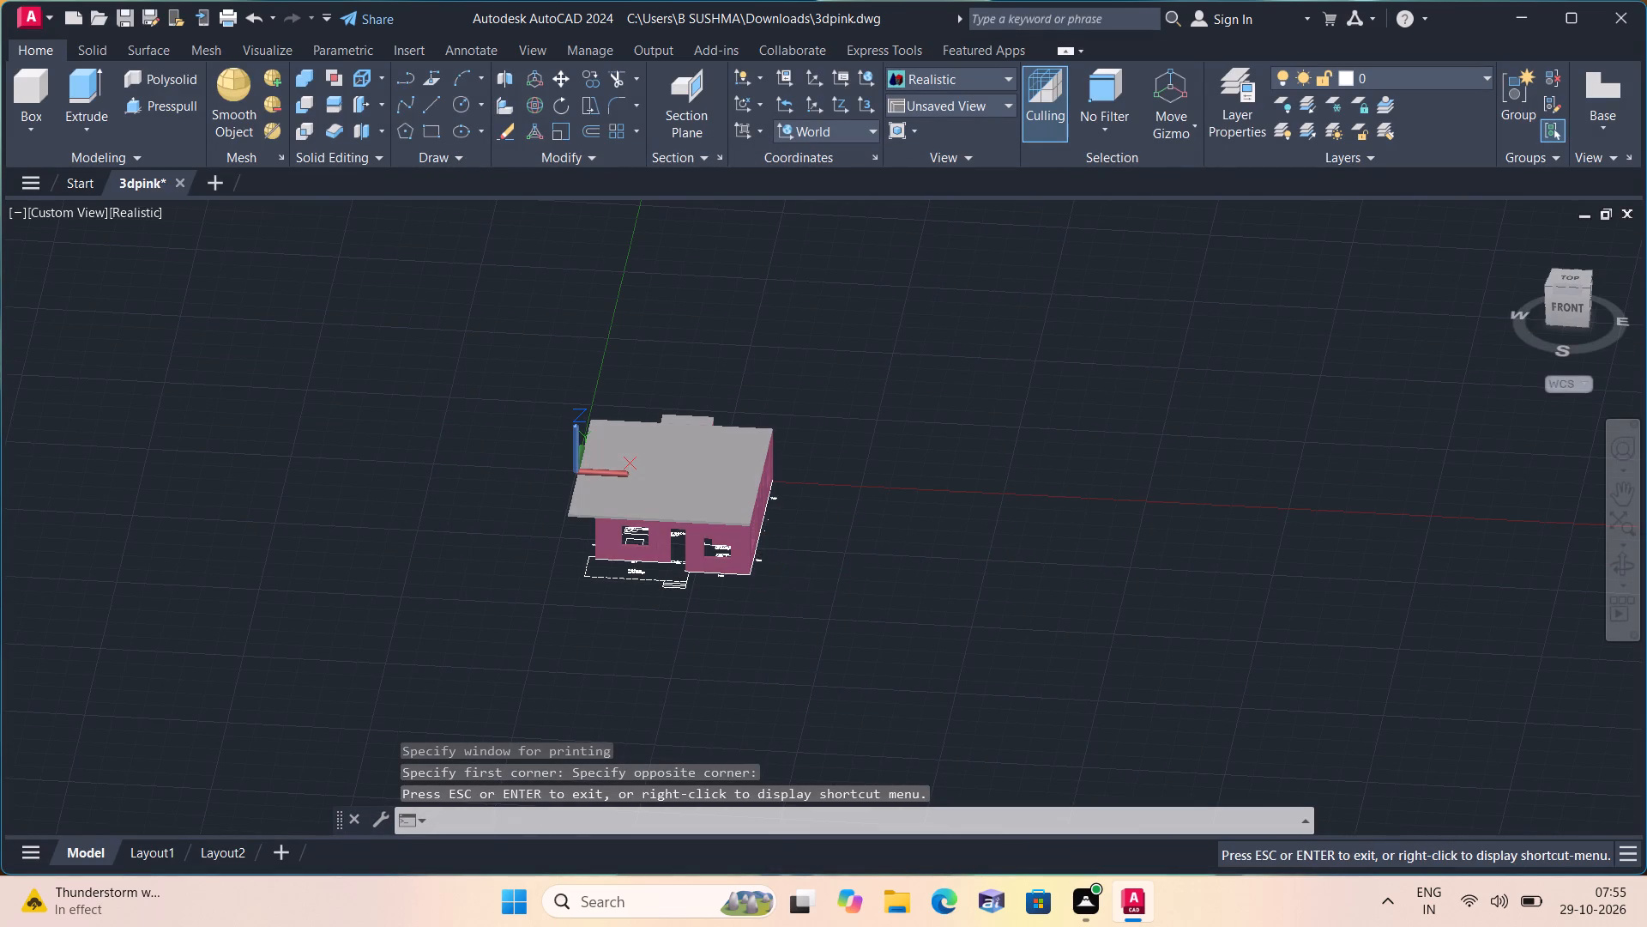
{"action": "middle_click_drag", "start_coordinate": [776, 575], "coordinate": [777, 527], "text": "shift"}
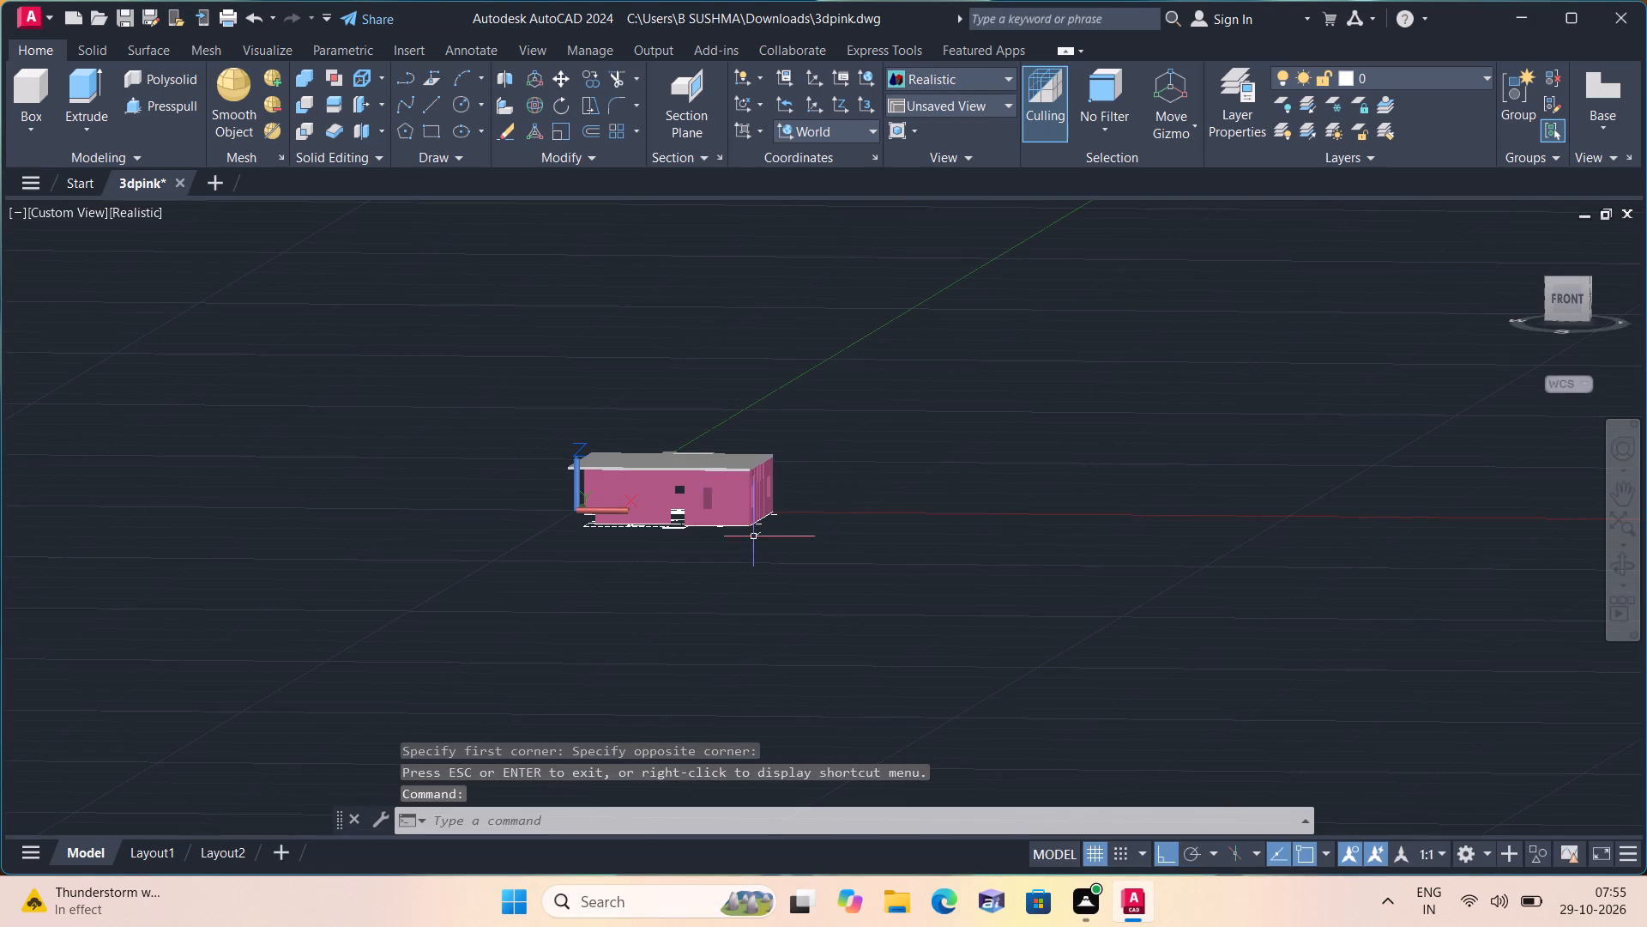
{"action": "scroll", "coordinate": [656, 514], "scroll_direction": "up", "scroll_amount": 3}
{"action": "middle_click_drag", "start_coordinate": [732, 536], "coordinate": [727, 573], "text": "shift"}
{"action": "scroll", "coordinate": [810, 597], "scroll_direction": "down", "scroll_amount": 1}
{"action": "scroll", "coordinate": [735, 581], "scroll_direction": "up", "scroll_amount": 1}
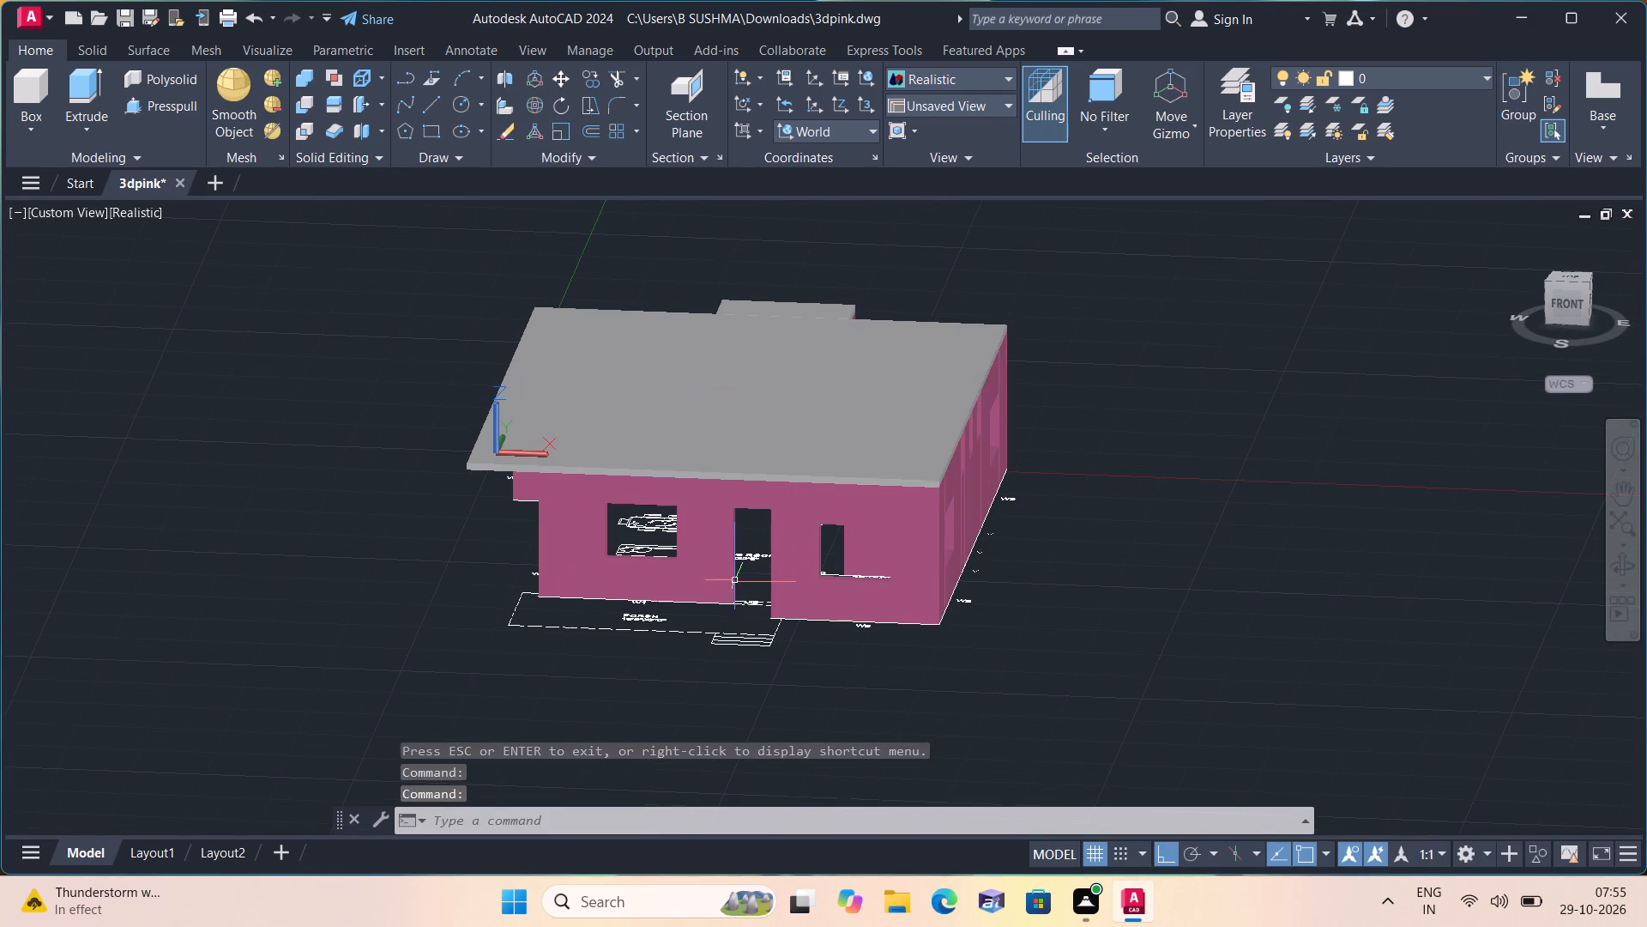
{"action": "middle_click_drag", "start_coordinate": [623, 618], "coordinate": [703, 651], "text": "shift"}
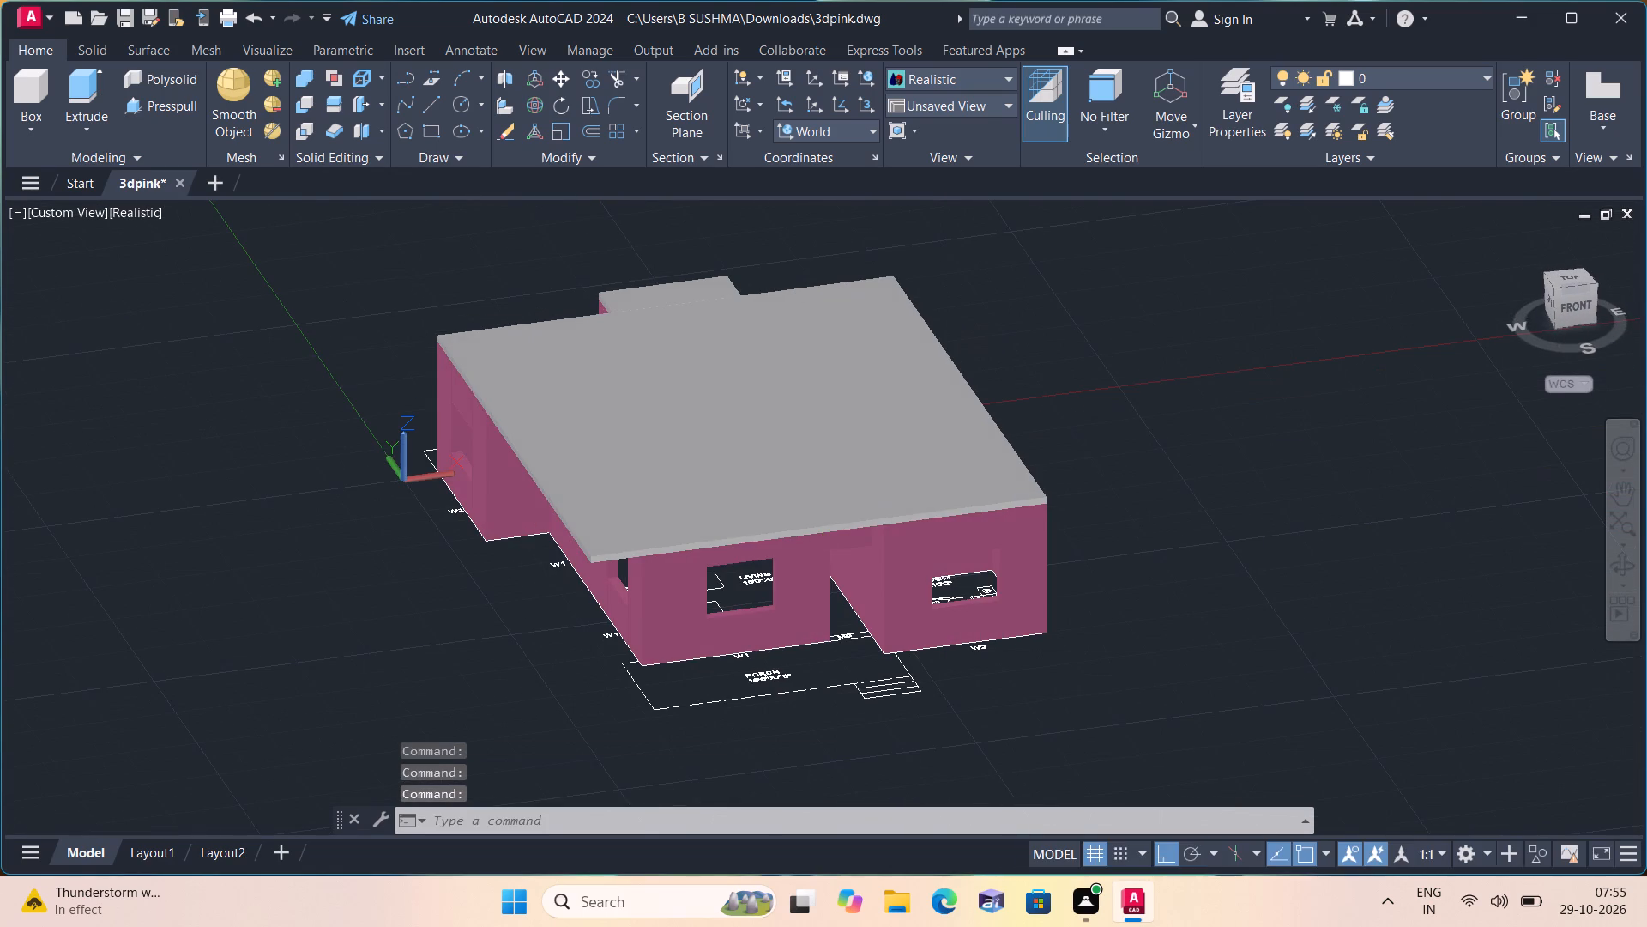
{"action": "middle_click_drag", "start_coordinate": [703, 651], "coordinate": [702, 650], "text": "shift"}
{"action": "middle_click_drag", "start_coordinate": [717, 638], "coordinate": [721, 512]}
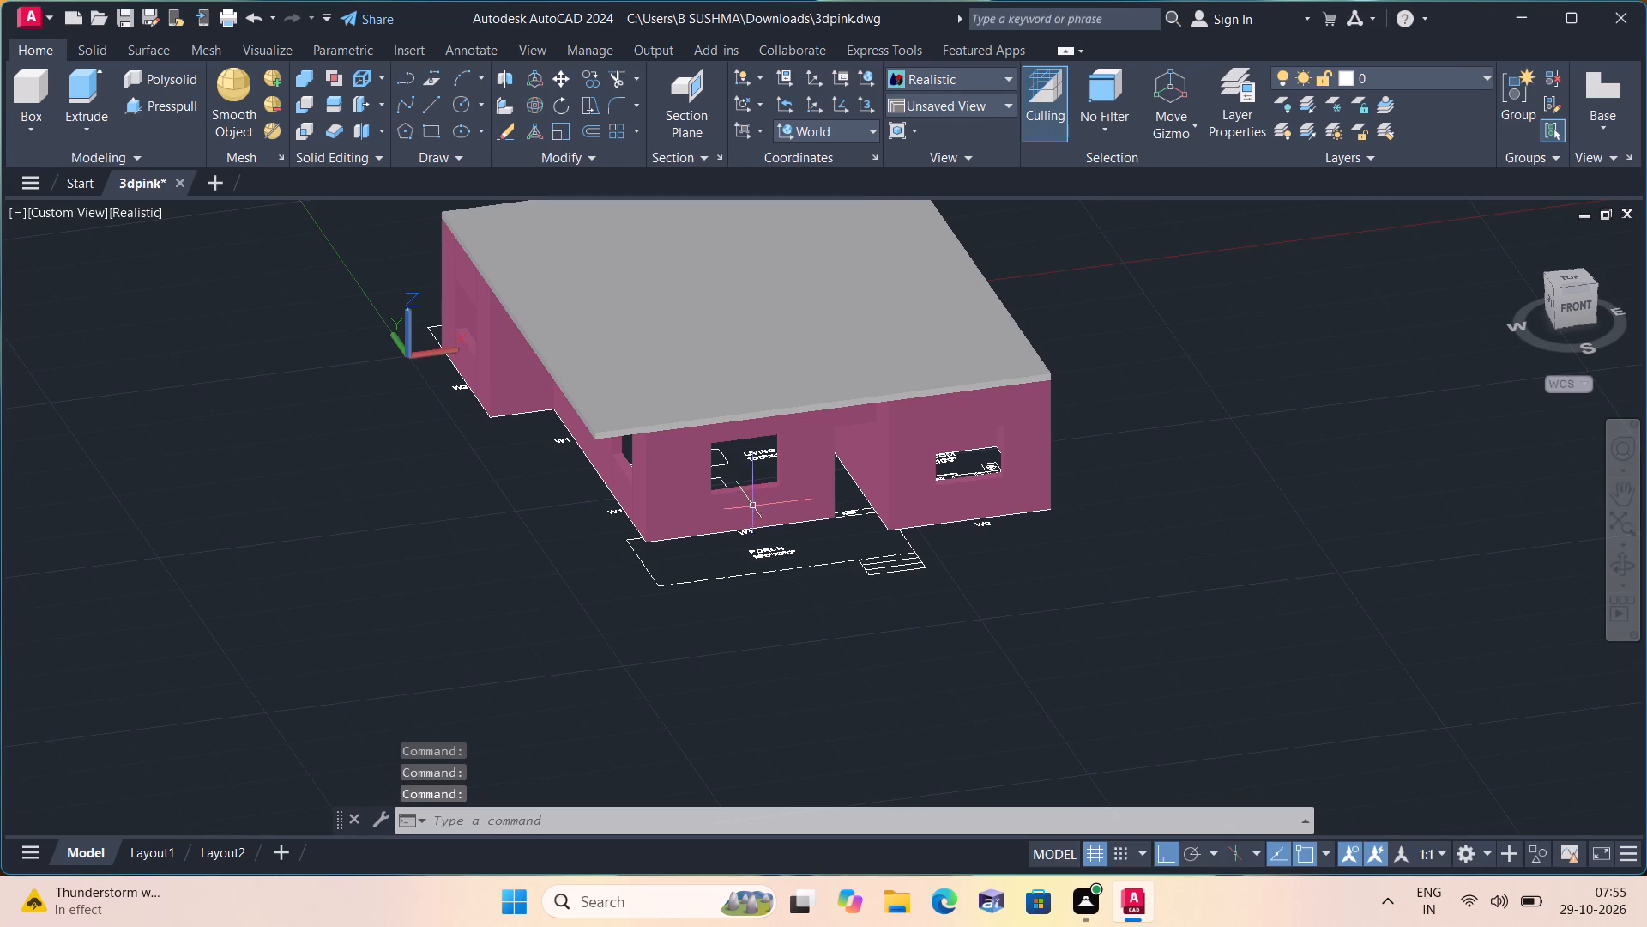
{"action": "scroll", "coordinate": [861, 499], "scroll_direction": "up", "scroll_amount": 1}
{"action": "middle_click_drag", "start_coordinate": [820, 499], "coordinate": [621, 508]}
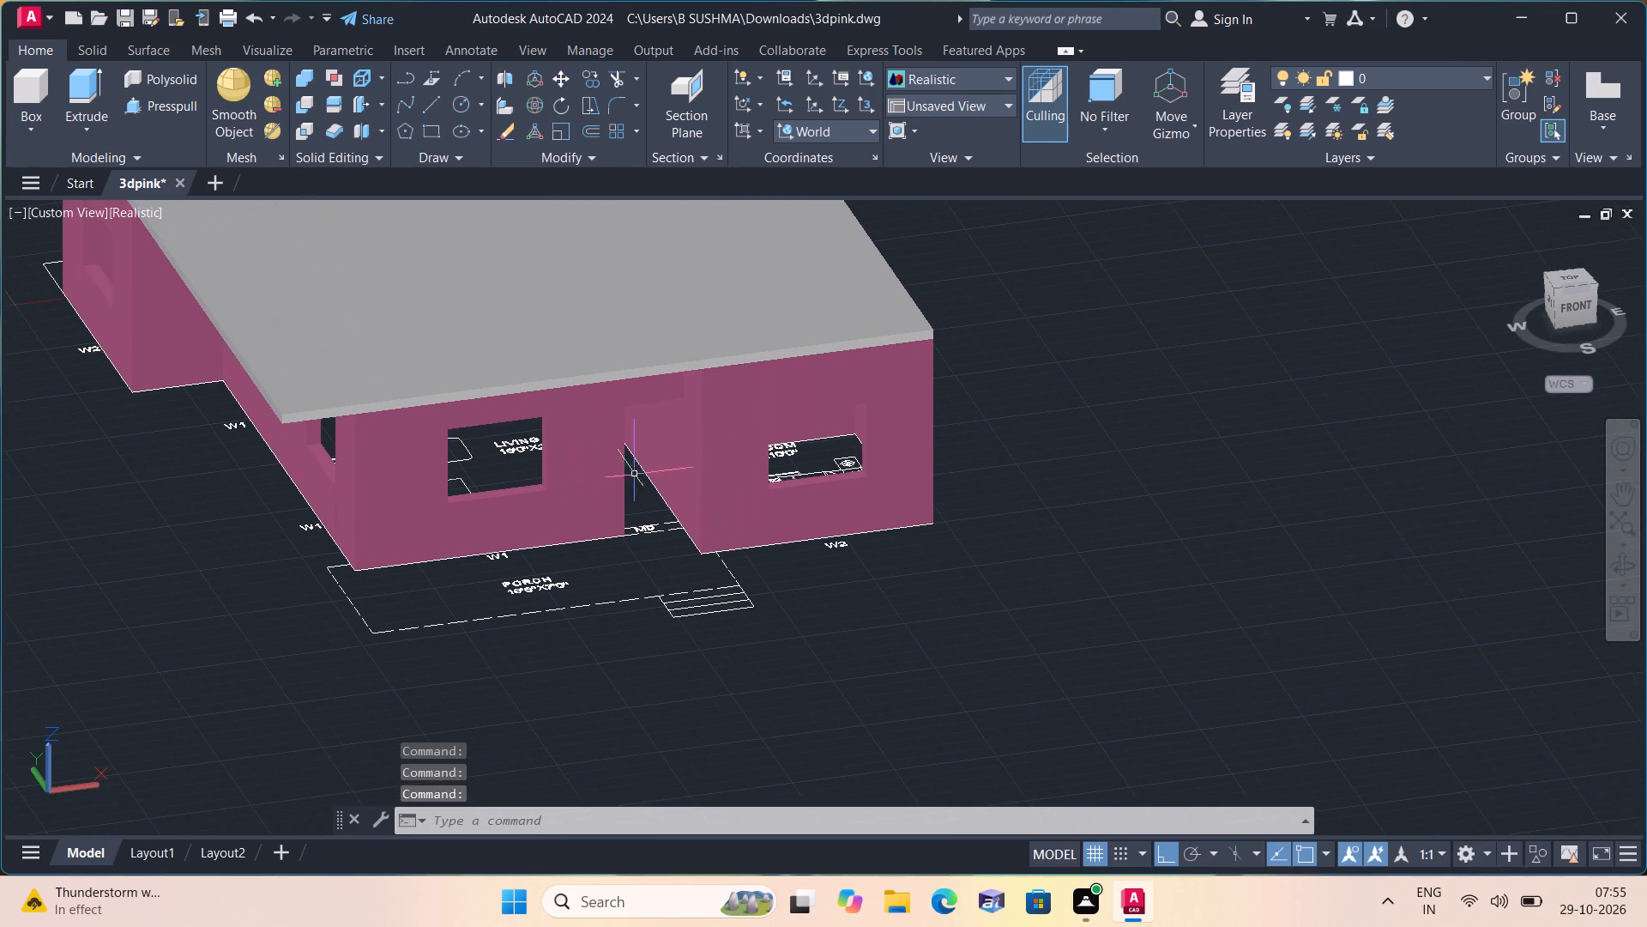
{"action": "scroll", "coordinate": [757, 430], "scroll_direction": "down", "scroll_amount": 2}
{"action": "middle_click_drag", "start_coordinate": [848, 385], "coordinate": [813, 557]}
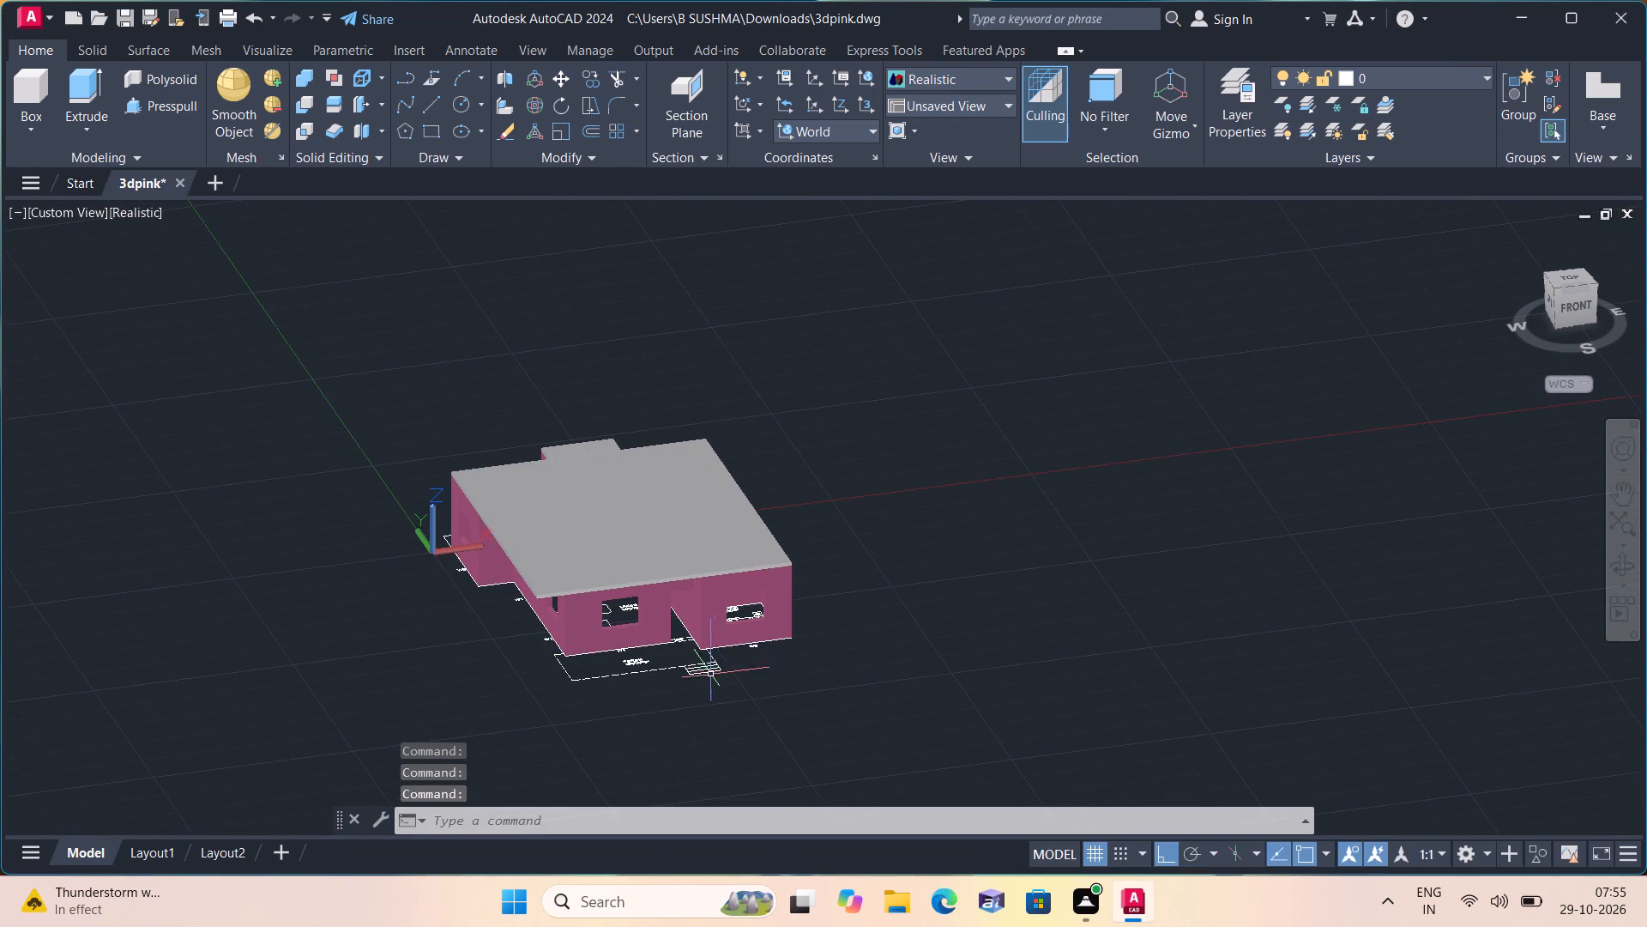
Orbit the model to a slightly raised front-east corner view that frames the whole house, its roof and porch outline.
{"action": "middle_click_drag", "start_coordinate": [686, 663], "coordinate": [541, 586], "text": "shift"}
{"action": "middle_click_drag", "start_coordinate": [627, 591], "coordinate": [598, 585], "text": "shift"}
{"action": "scroll", "coordinate": [598, 585], "scroll_direction": "down", "scroll_amount": 1}
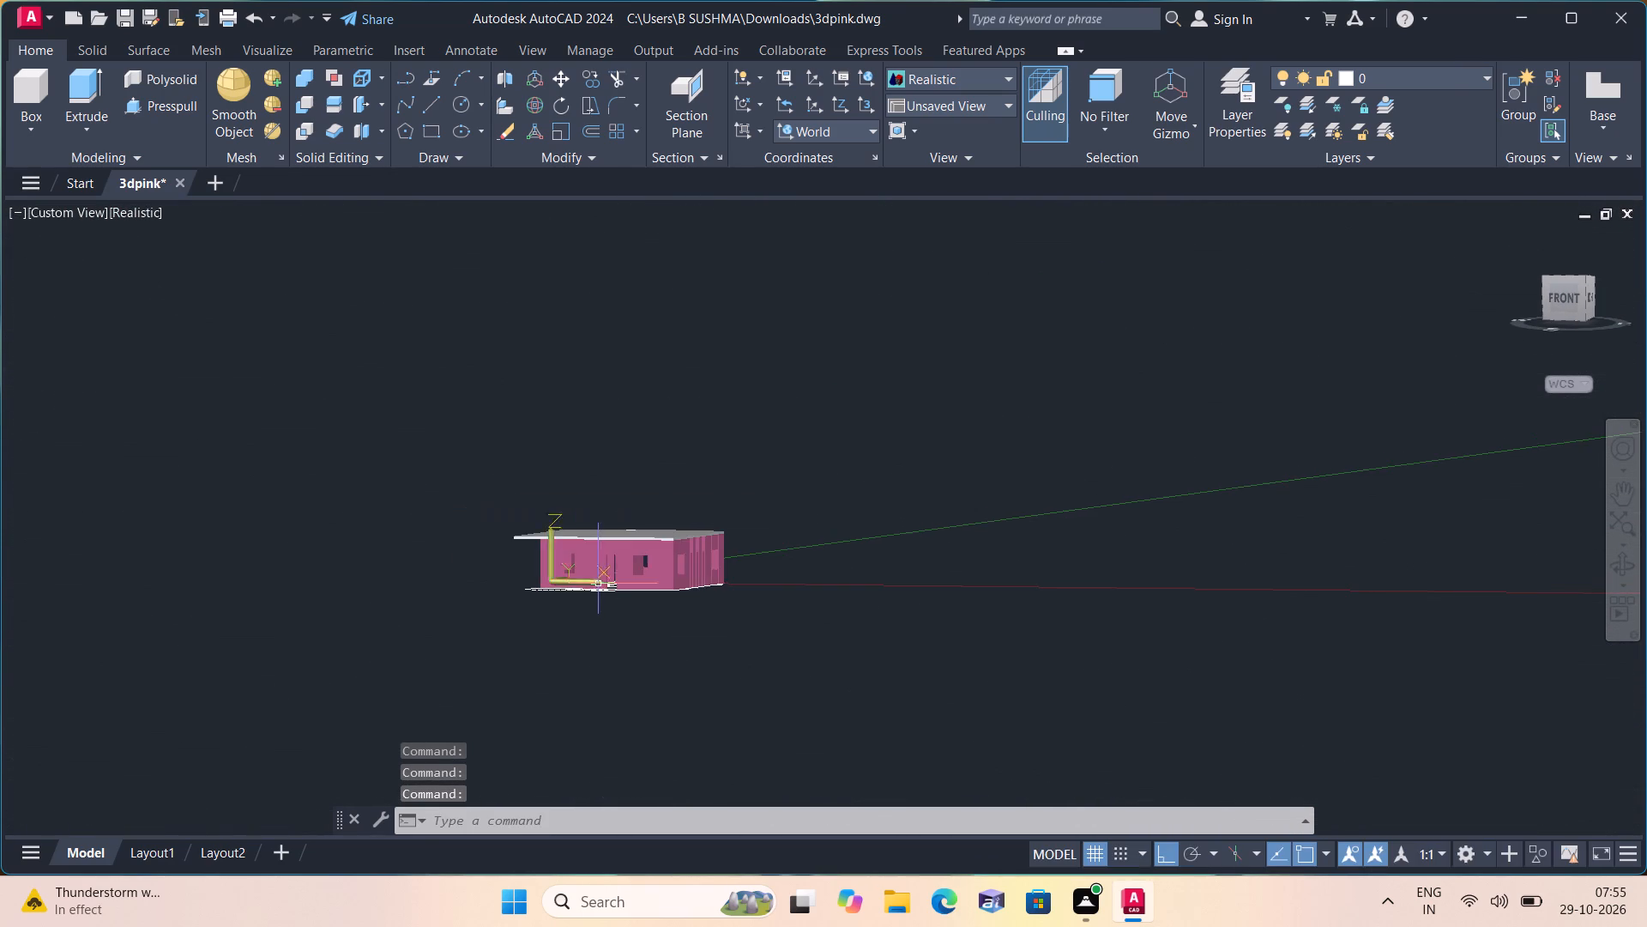
{"action": "scroll", "coordinate": [606, 585], "scroll_direction": "up", "scroll_amount": 5}
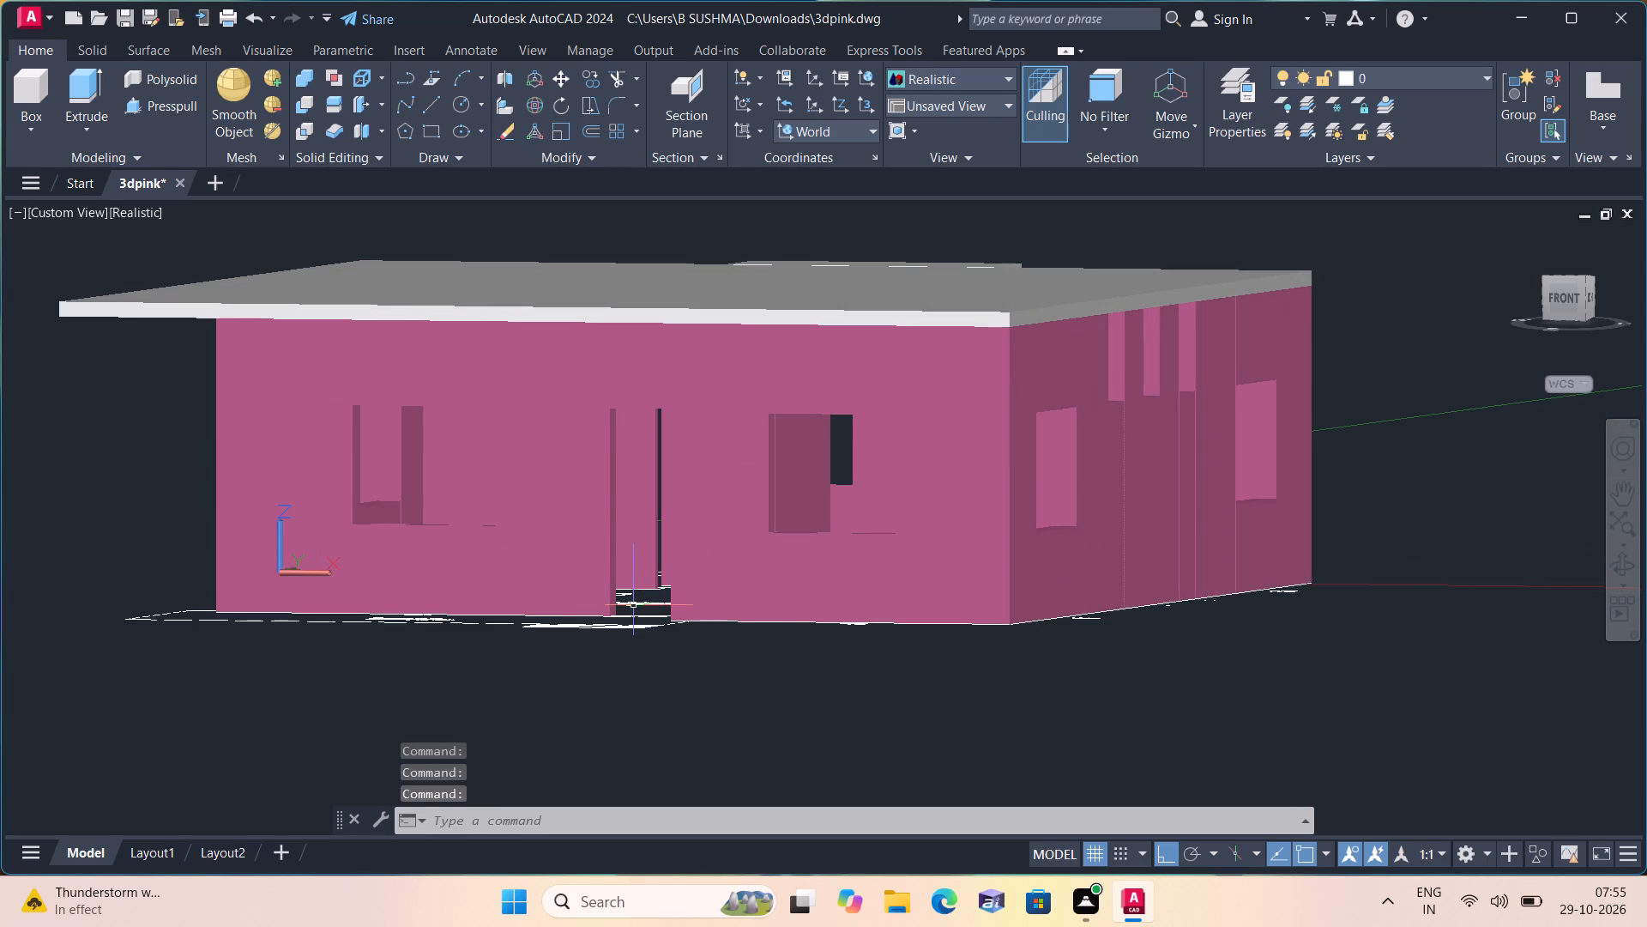
{"action": "middle_click_drag", "start_coordinate": [619, 600], "coordinate": [659, 615], "text": "shift"}
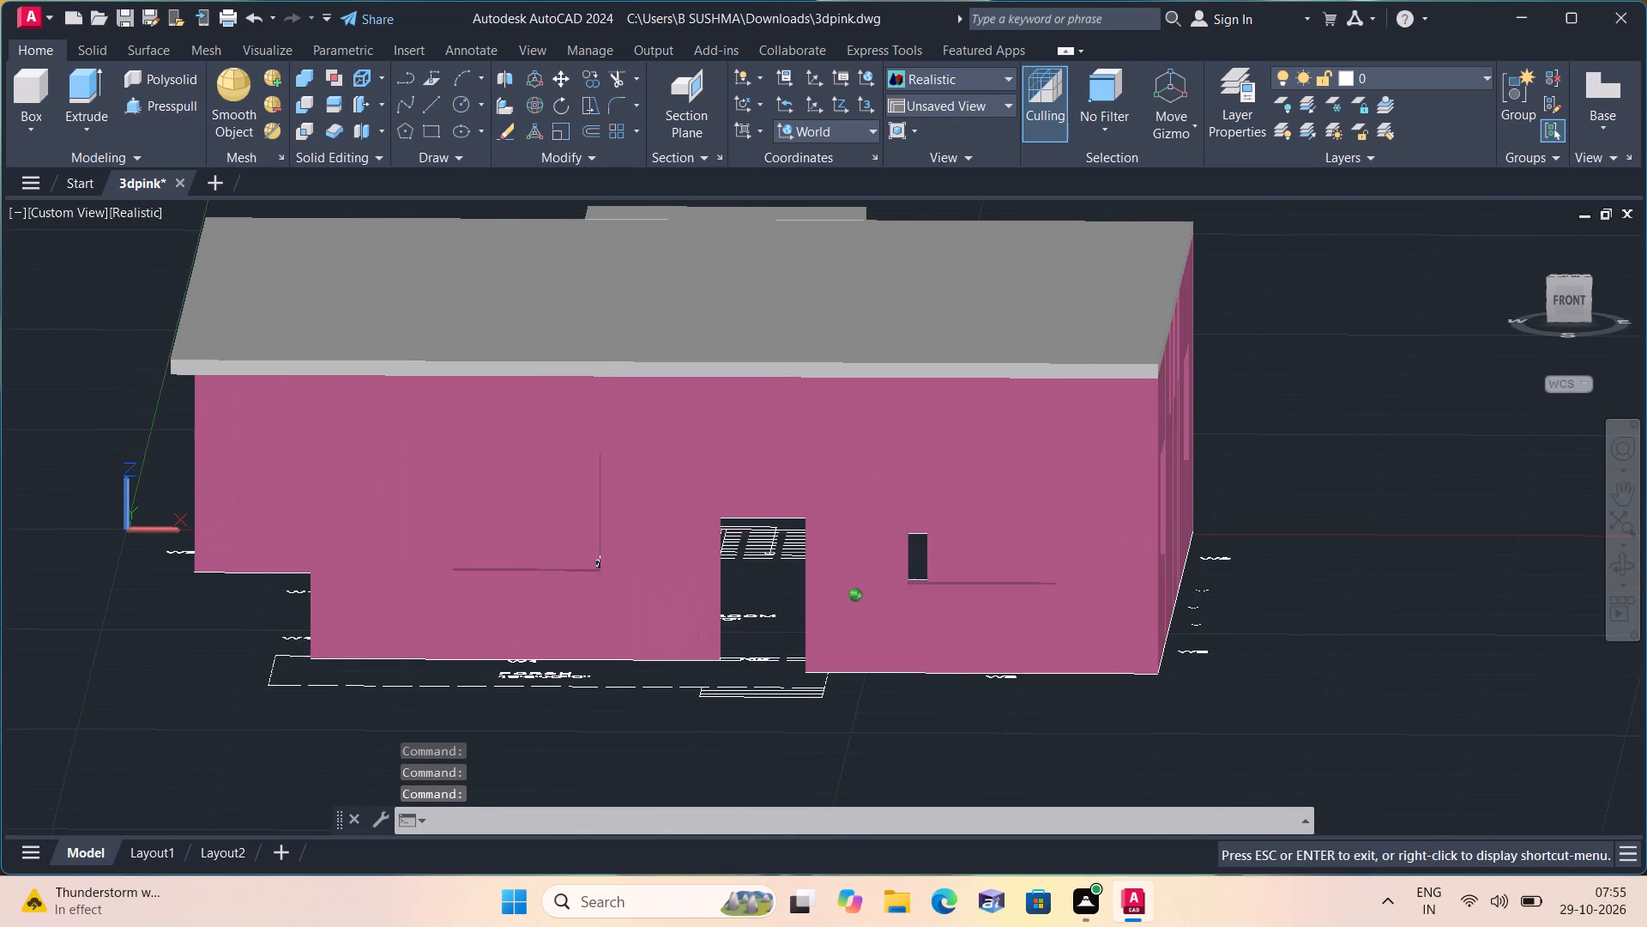
{"action": "middle_click_drag", "start_coordinate": [659, 615], "coordinate": [651, 619], "text": "shift"}
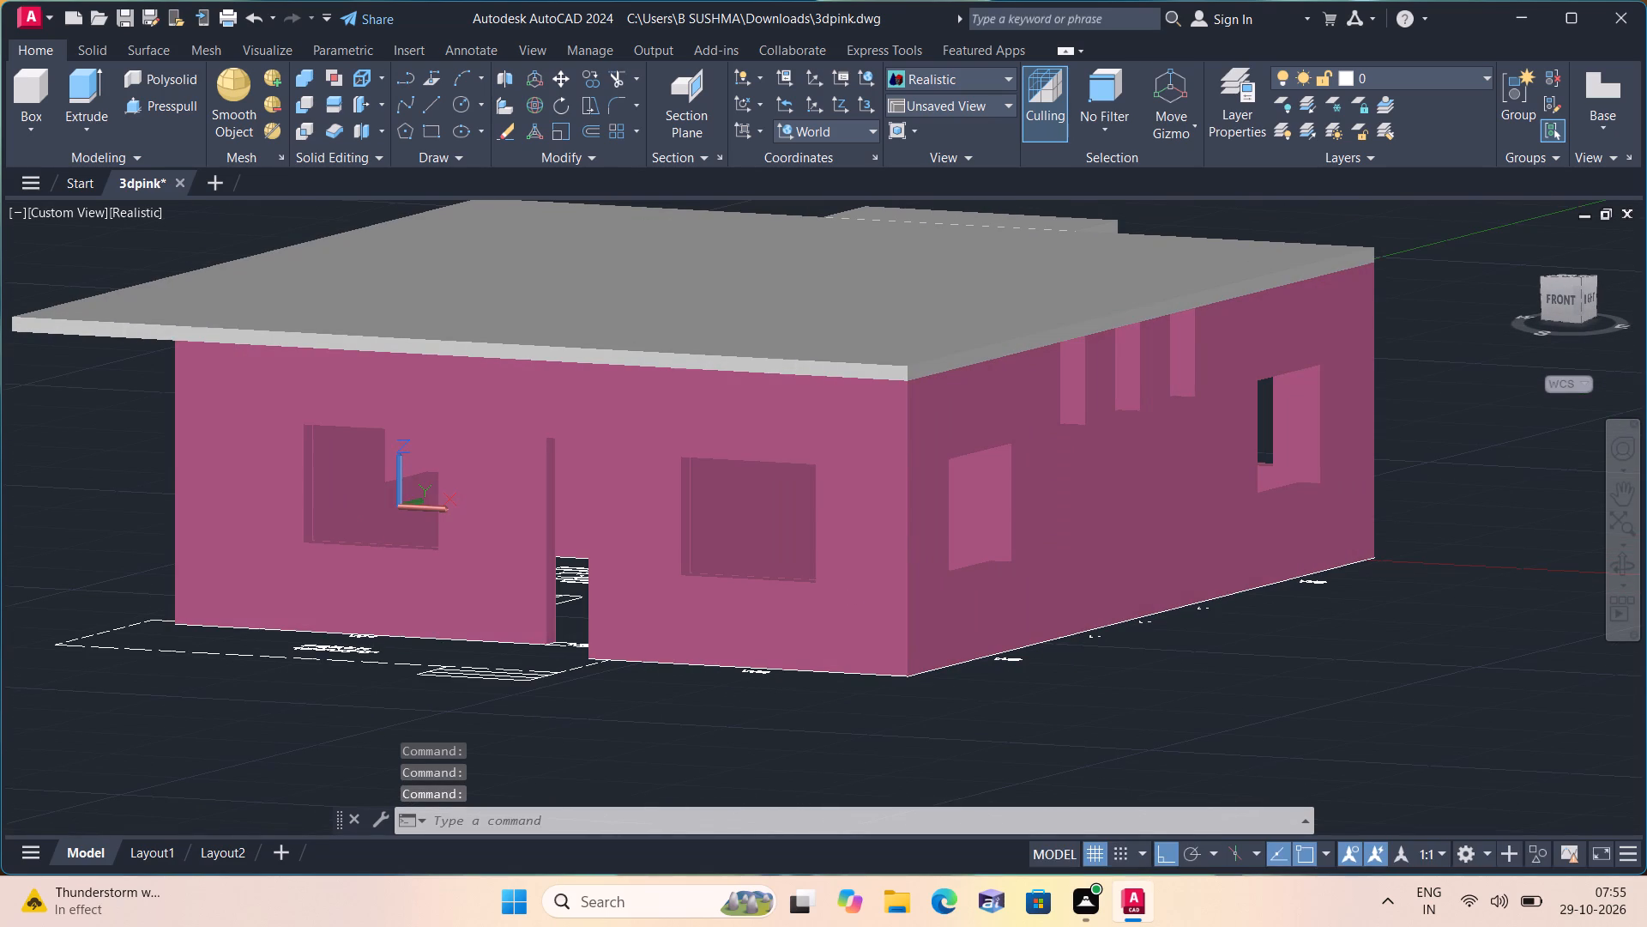
{"action": "middle_click_drag", "start_coordinate": [651, 619], "coordinate": [658, 618], "text": "shift"}
{"action": "scroll", "coordinate": [606, 617], "scroll_direction": "down", "scroll_amount": 1}
{"action": "middle_click_drag", "start_coordinate": [606, 617], "coordinate": [628, 628], "text": "shift"}
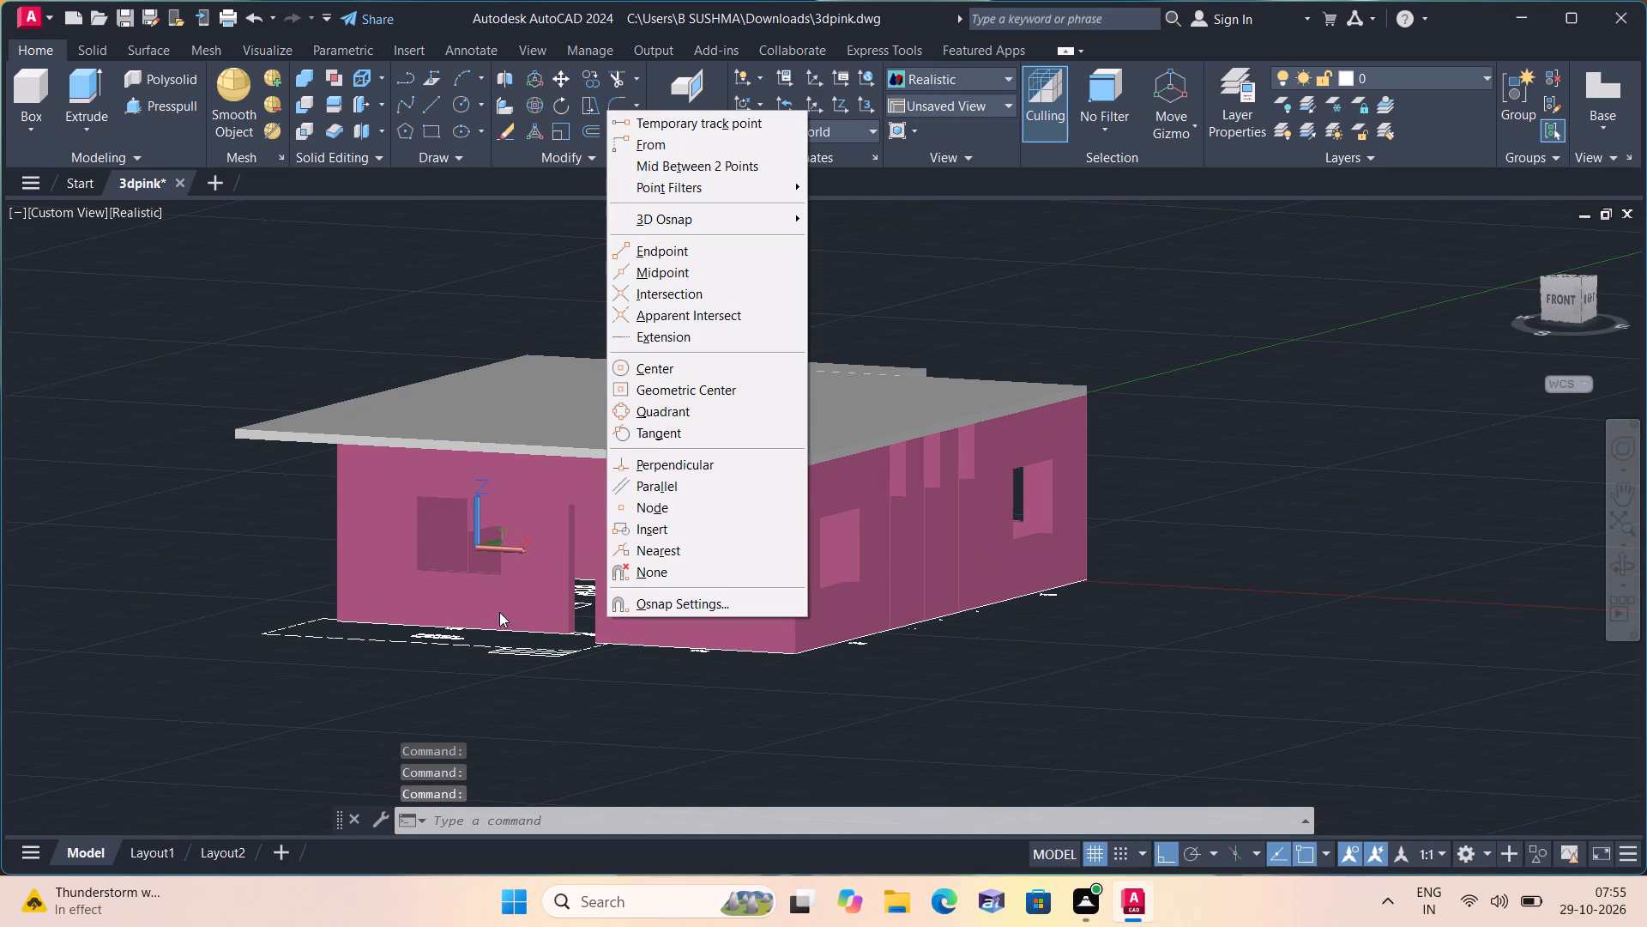
{"action": "key", "text": "Escape"}
{"action": "scroll", "coordinate": [419, 638], "scroll_direction": "up", "scroll_amount": 1}
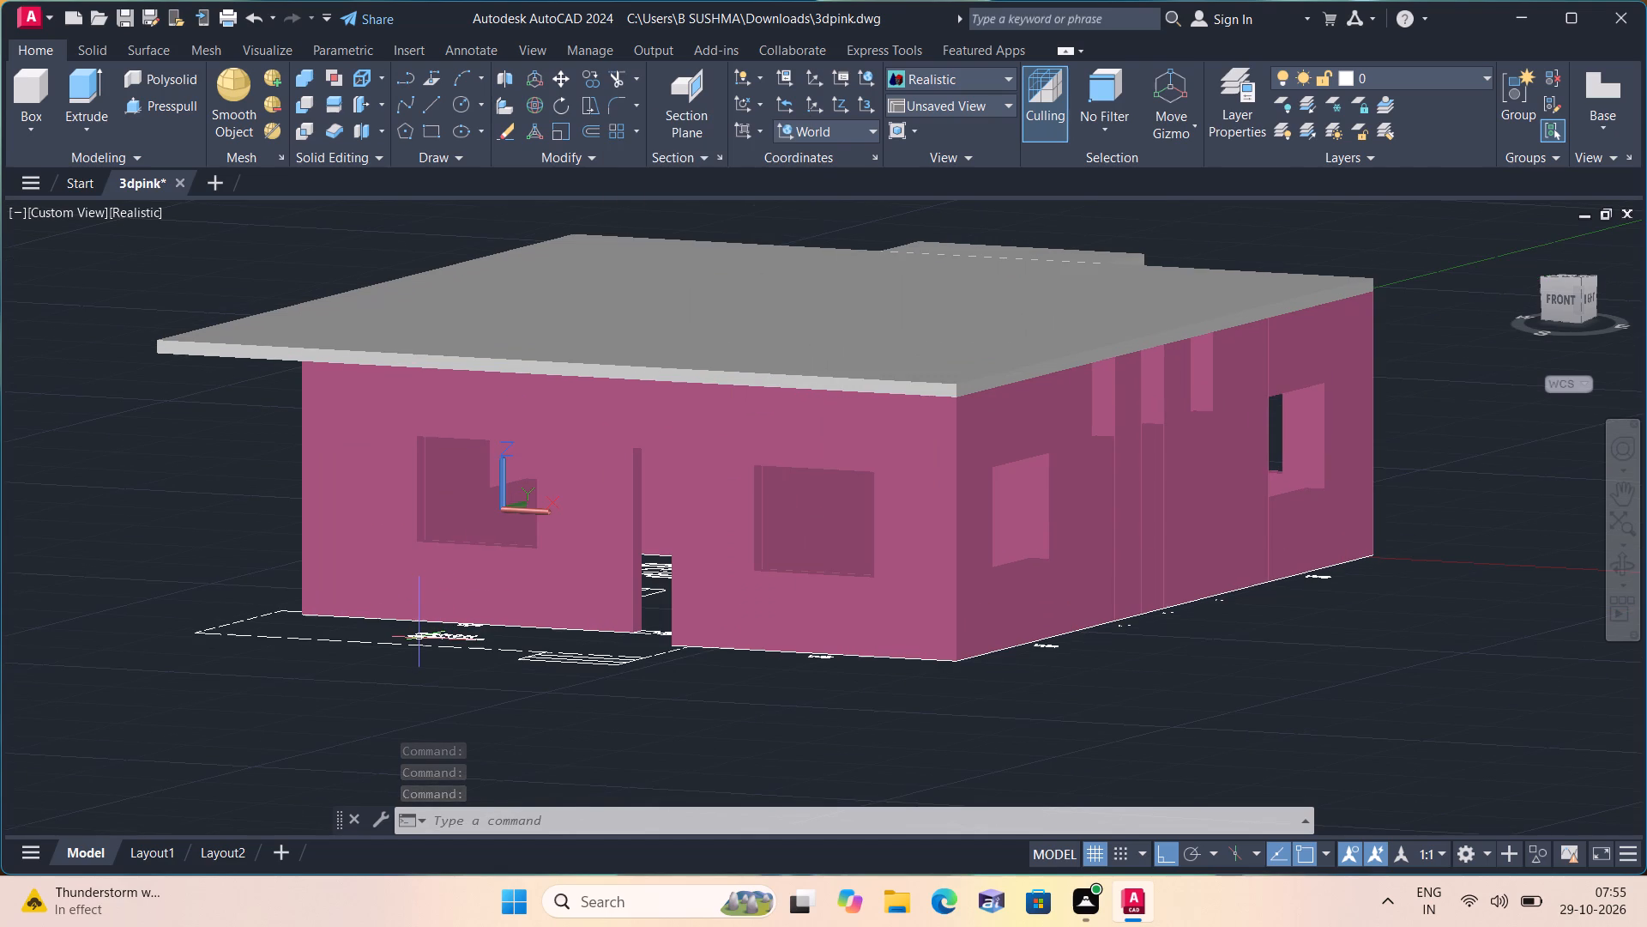
{"action": "middle_click_drag", "start_coordinate": [419, 638], "coordinate": [431, 656], "text": "shift"}
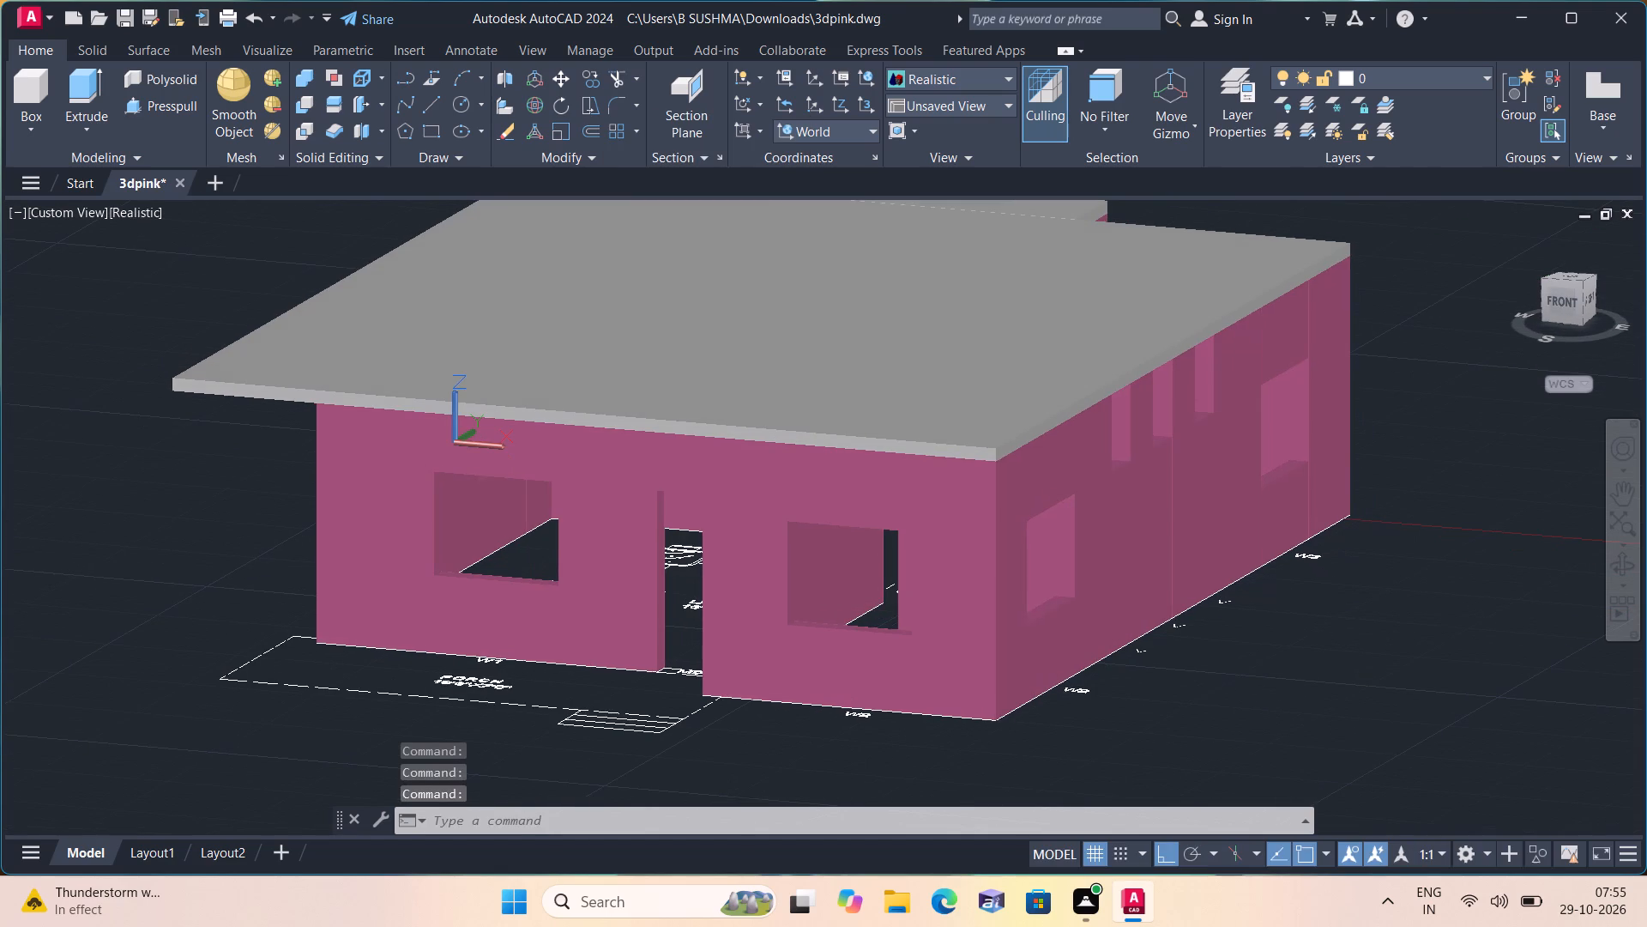
{"action": "scroll", "coordinate": [437, 655], "scroll_direction": "down", "scroll_amount": 1}
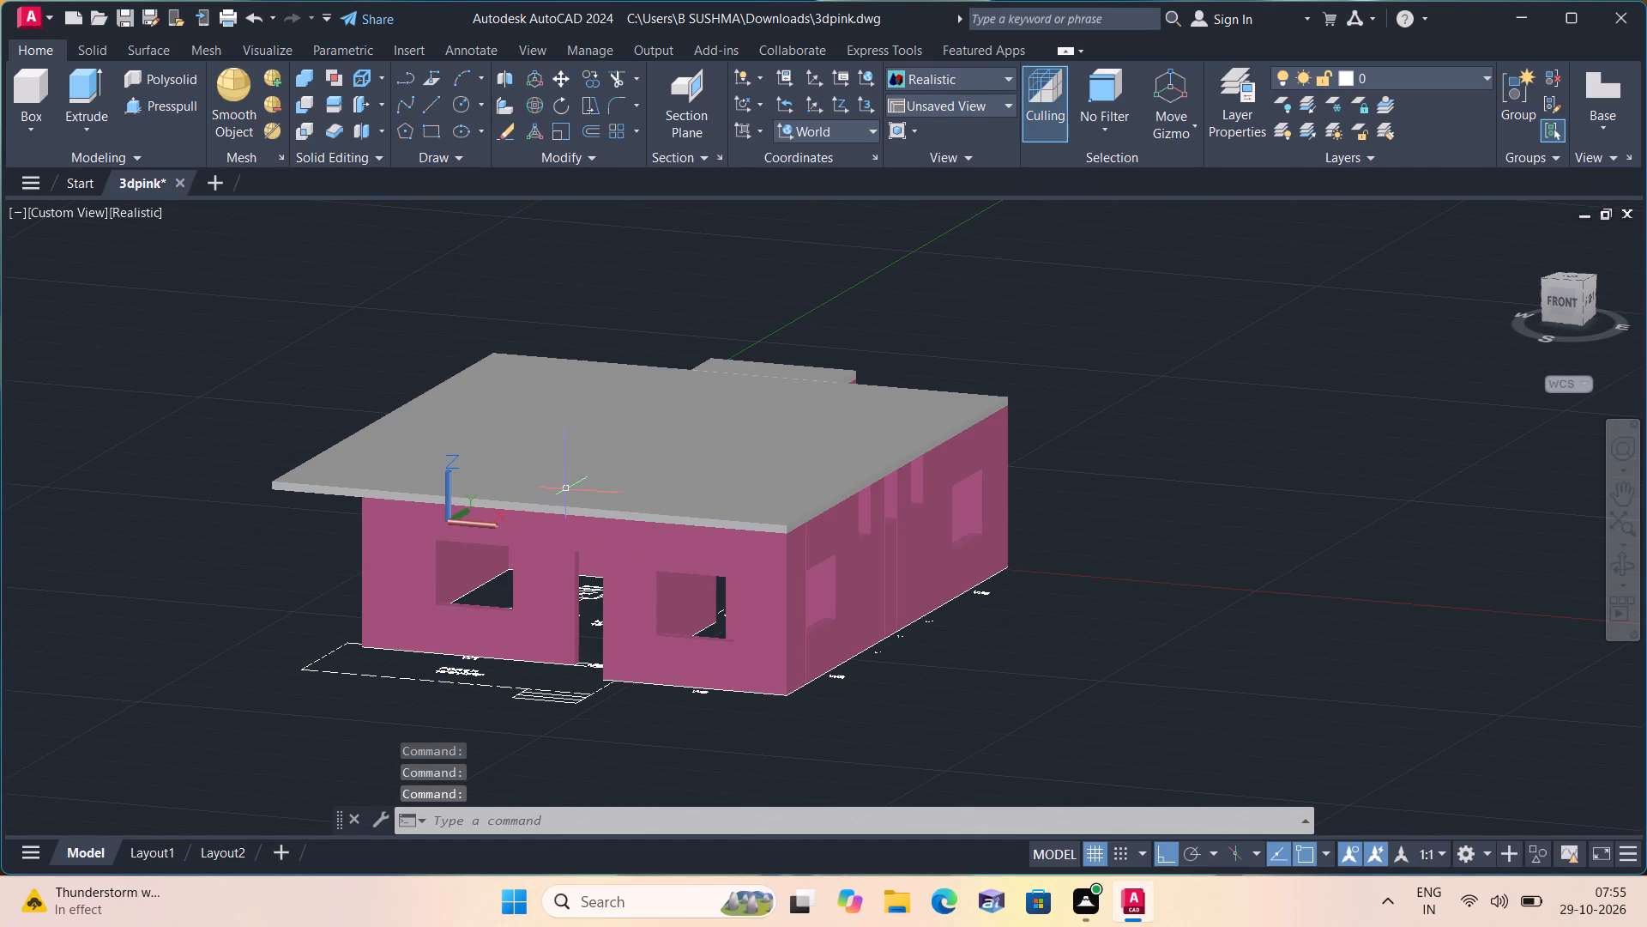
Start a new plot of the model with the DWG To PDF.pc3 plotter on ISO A4 (297.00 x 210.00 MM) paper.
{"action": "type", "text": "plot"}
{"action": "key", "text": "space"}
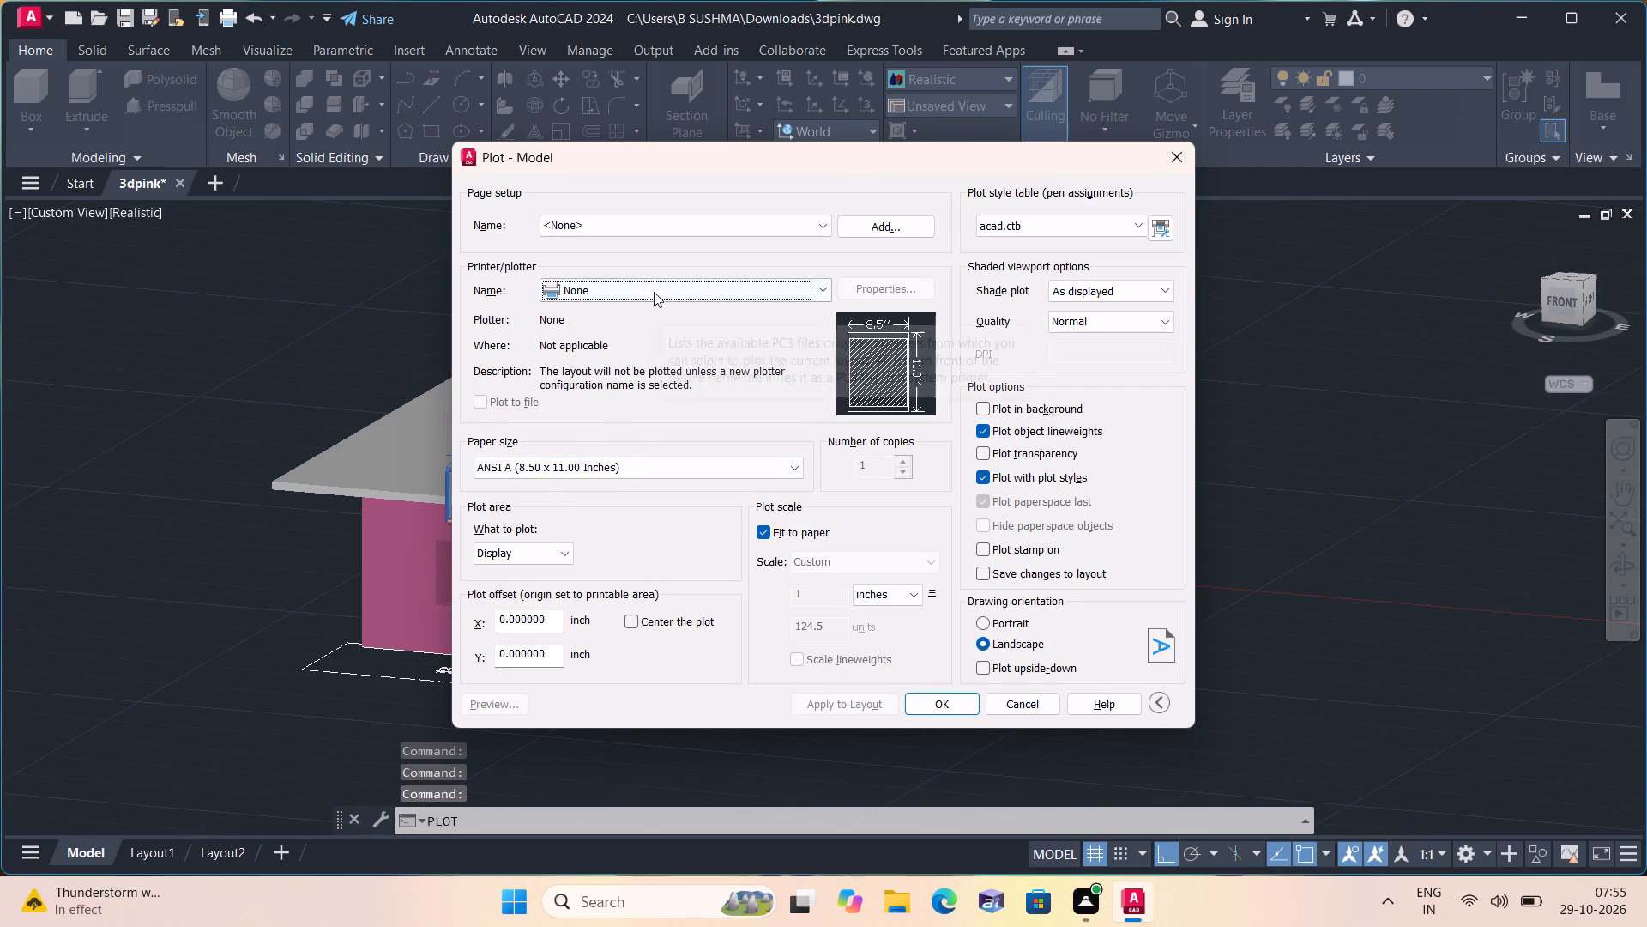
{"action": "left_click", "coordinate": [654, 291]}
{"action": "left_click", "coordinate": [606, 497]}
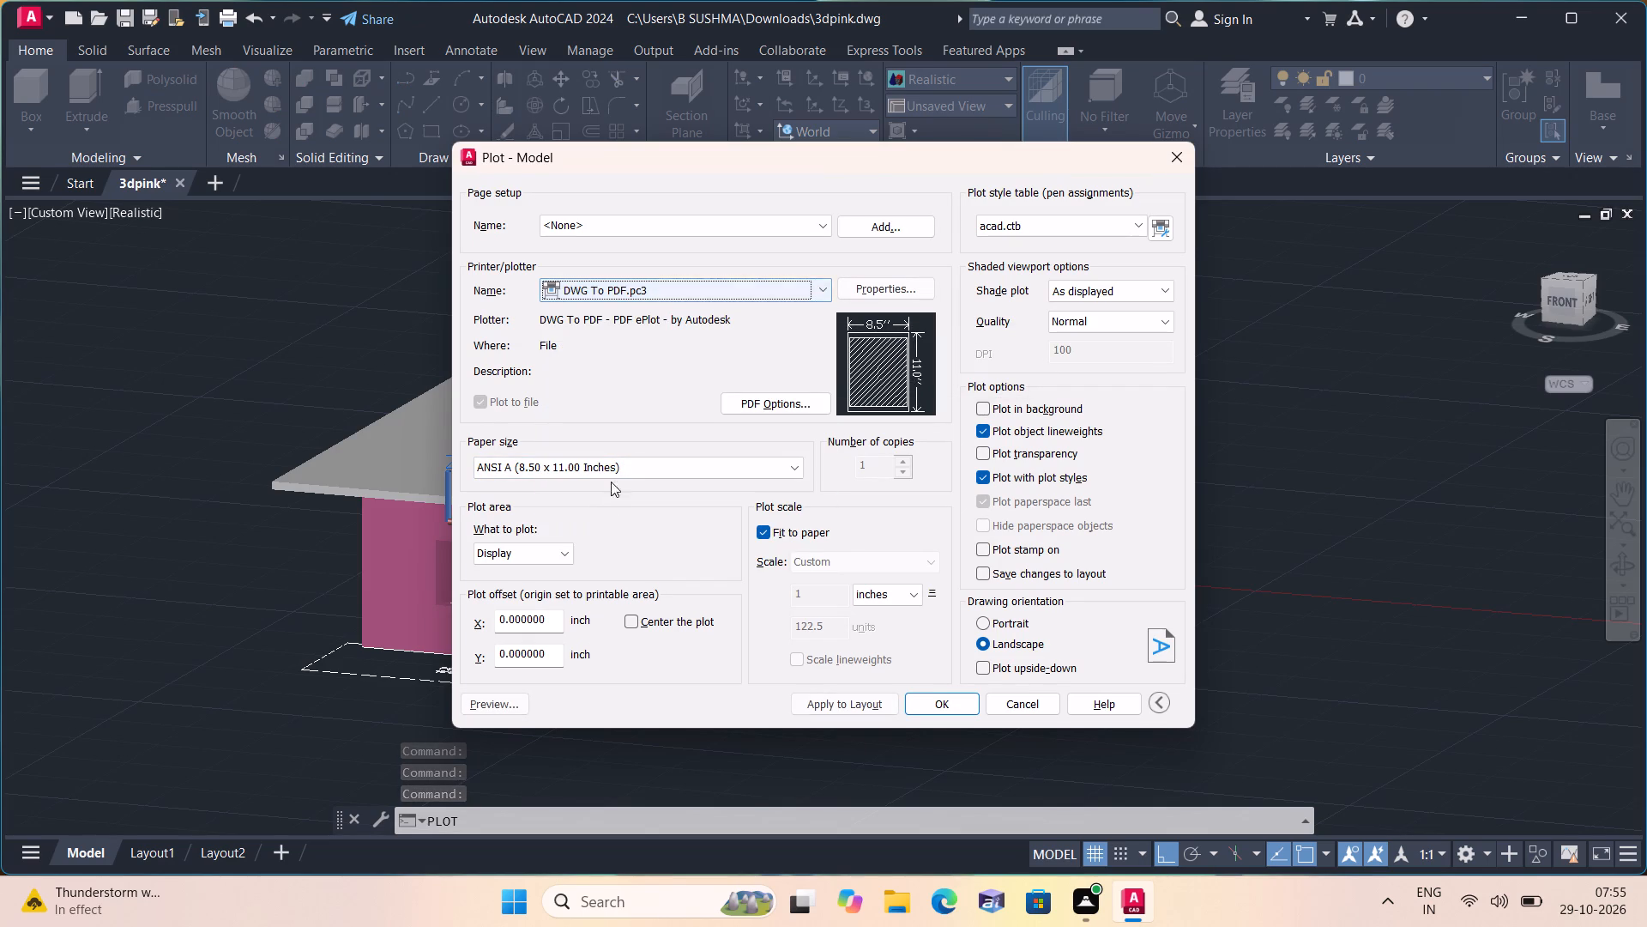
{"action": "left_click", "coordinate": [616, 469]}
{"action": "scroll", "coordinate": [584, 503], "scroll_direction": "down", "scroll_amount": 9}
{"action": "scroll", "coordinate": [541, 579], "scroll_direction": "down", "scroll_amount": 5}
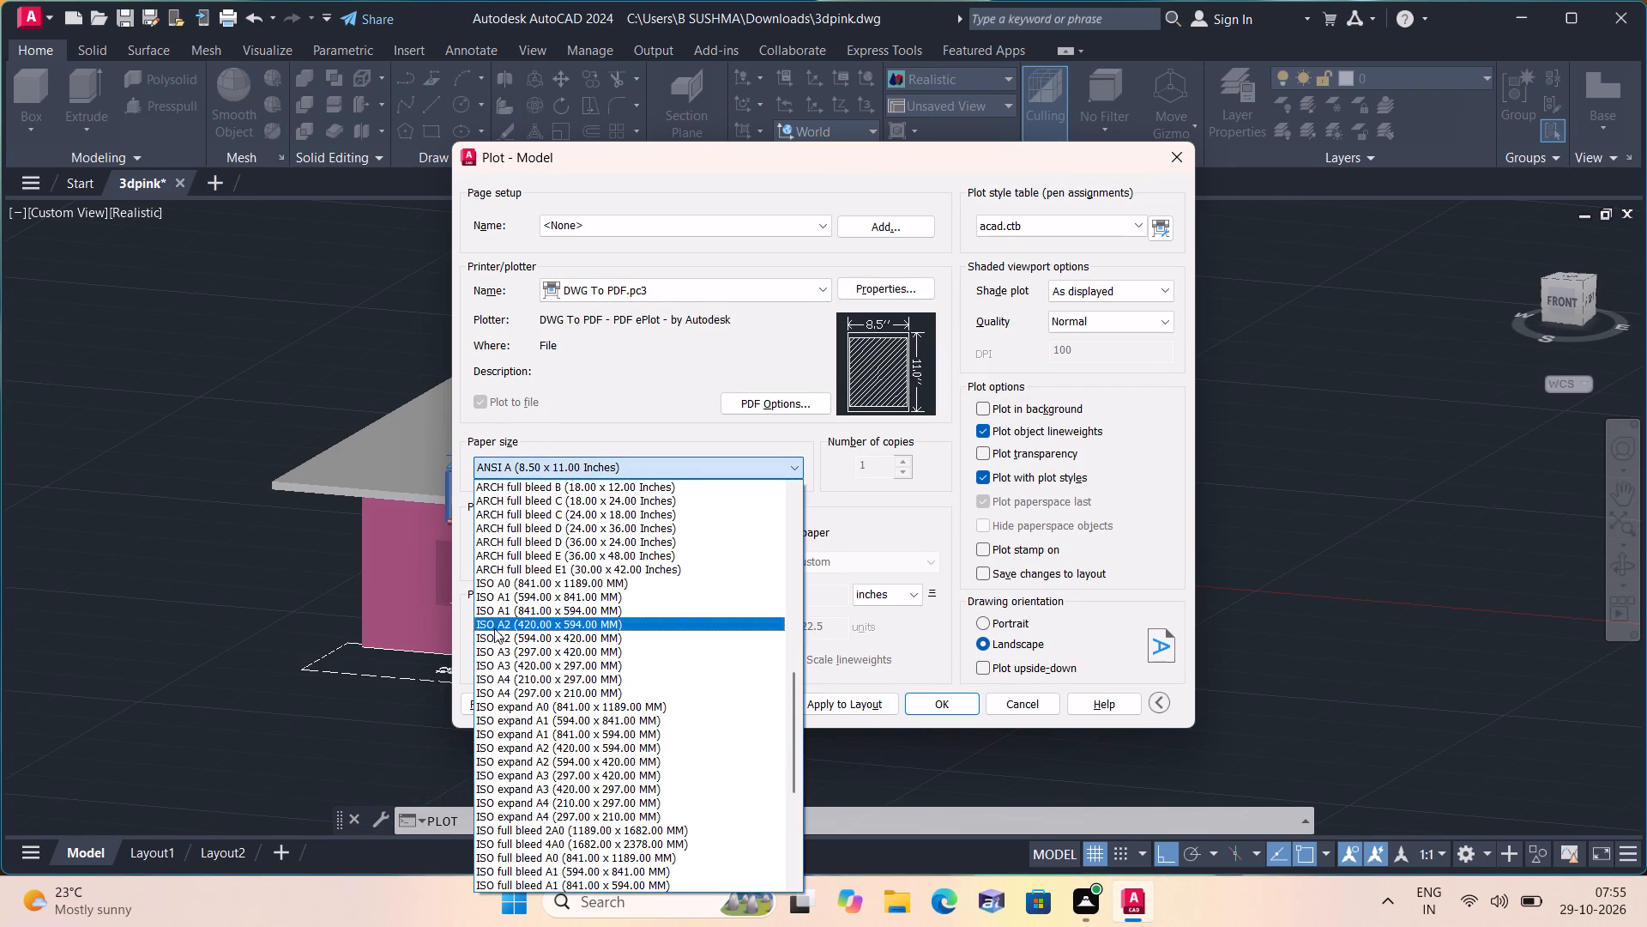
{"action": "scroll", "coordinate": [494, 628], "scroll_direction": "down", "scroll_amount": 2}
{"action": "left_click", "coordinate": [527, 612]}
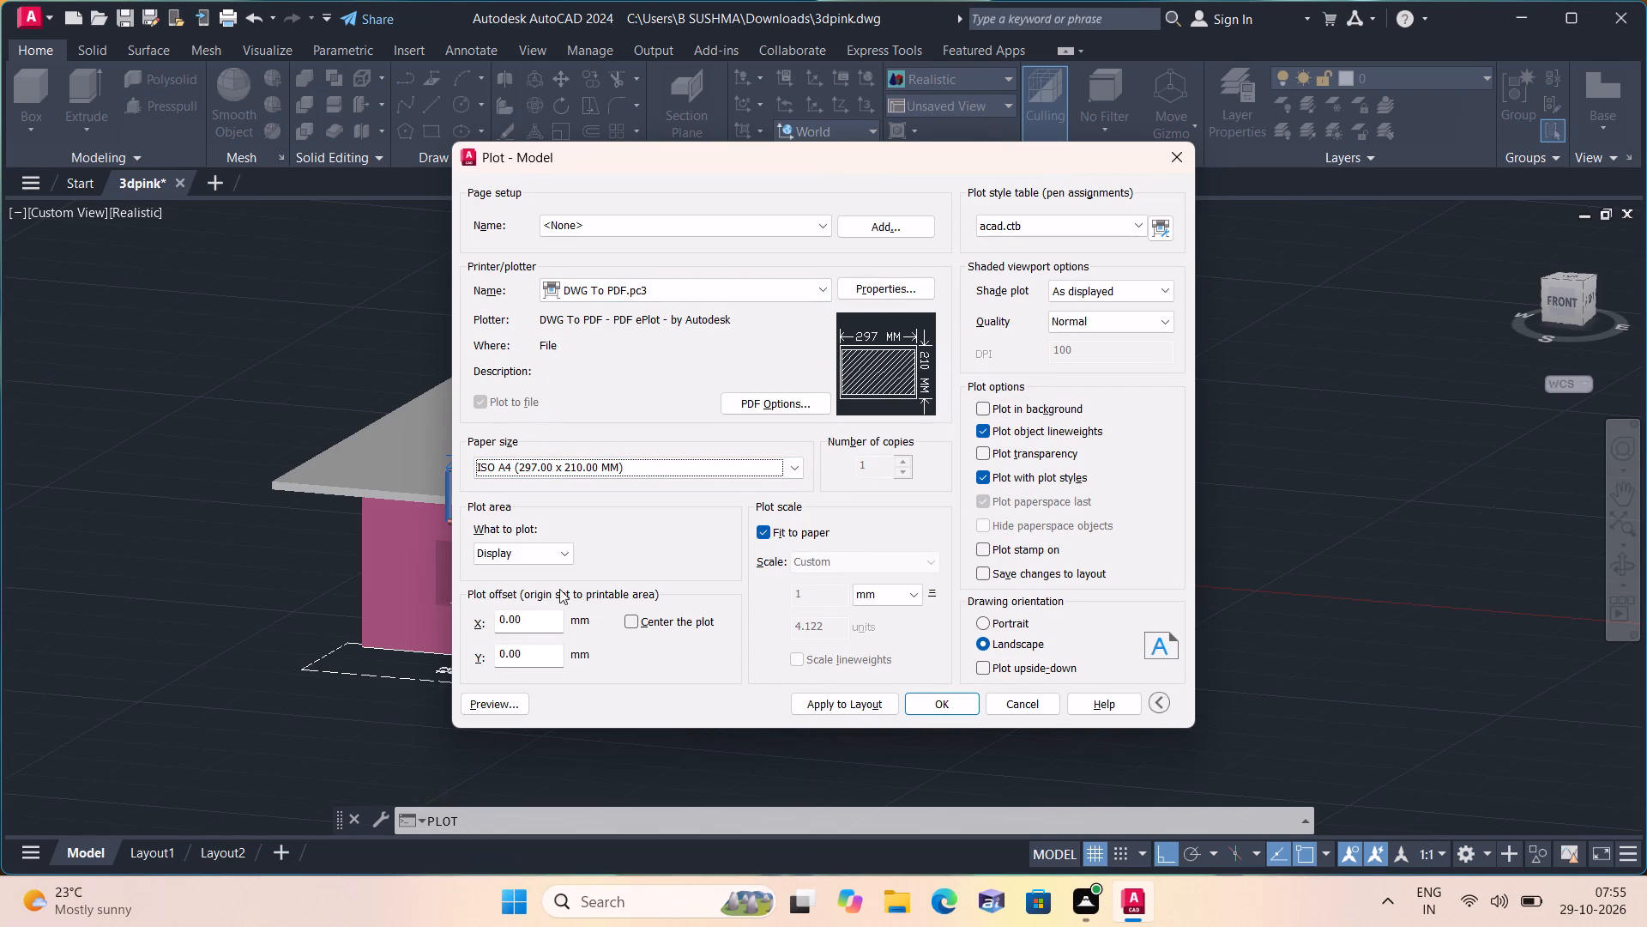
Set the plot area to a window enclosing the whole house and its porch outline, center the plot, and preview it.
{"action": "left_click", "coordinate": [562, 552]}
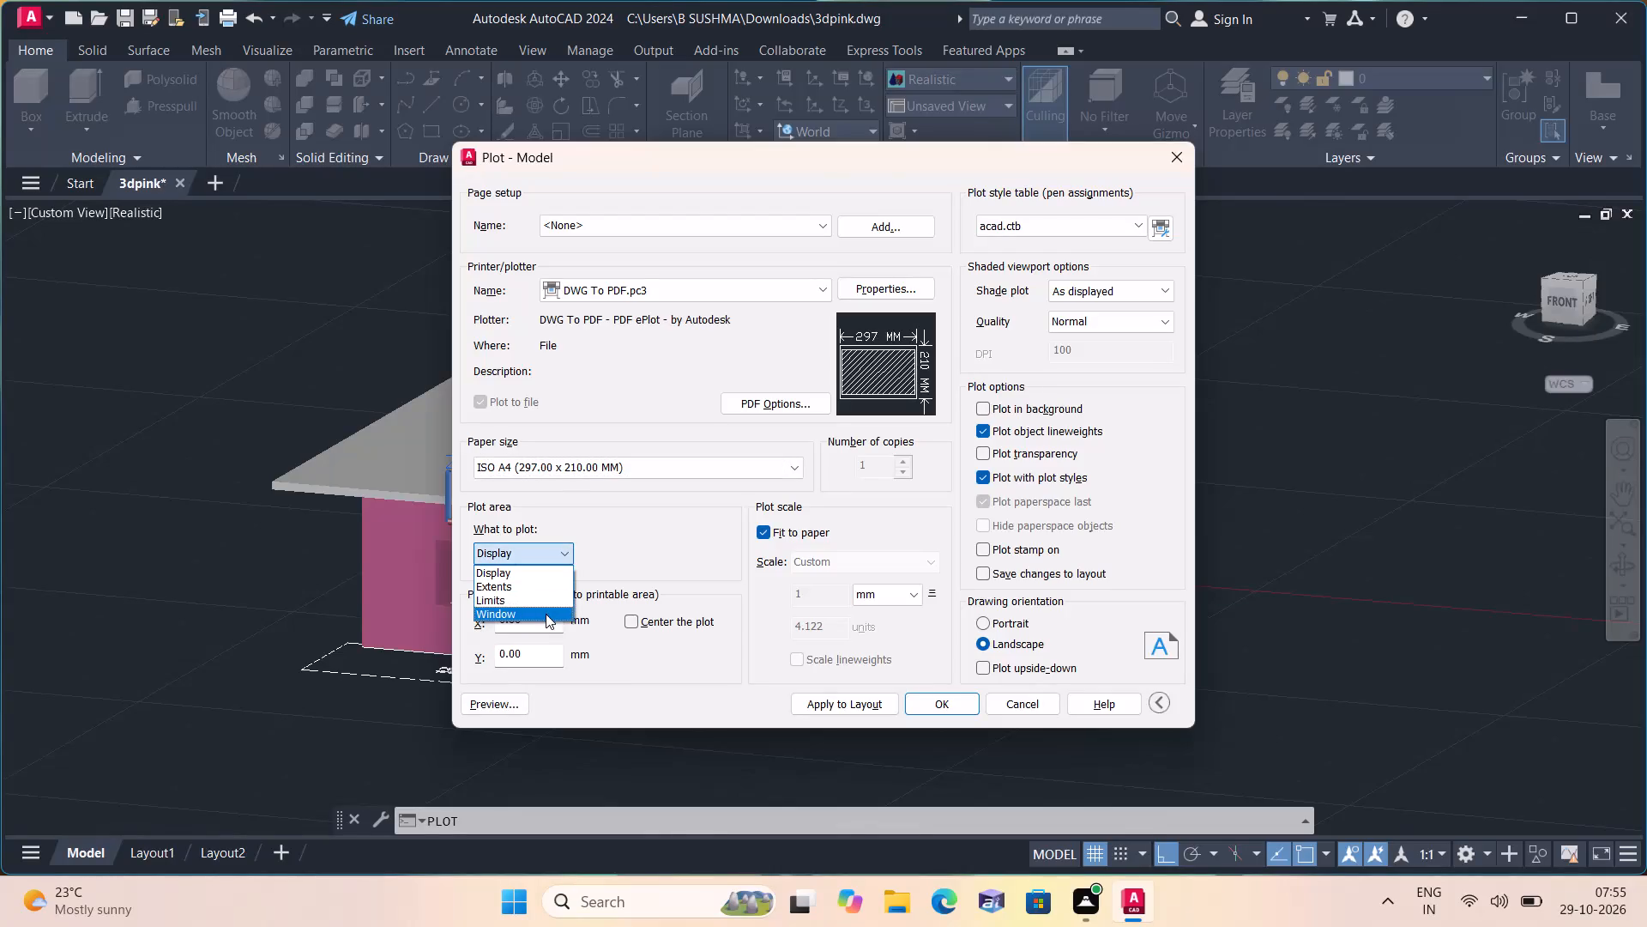
{"action": "left_click", "coordinate": [546, 614]}
{"action": "left_click", "coordinate": [243, 303]}
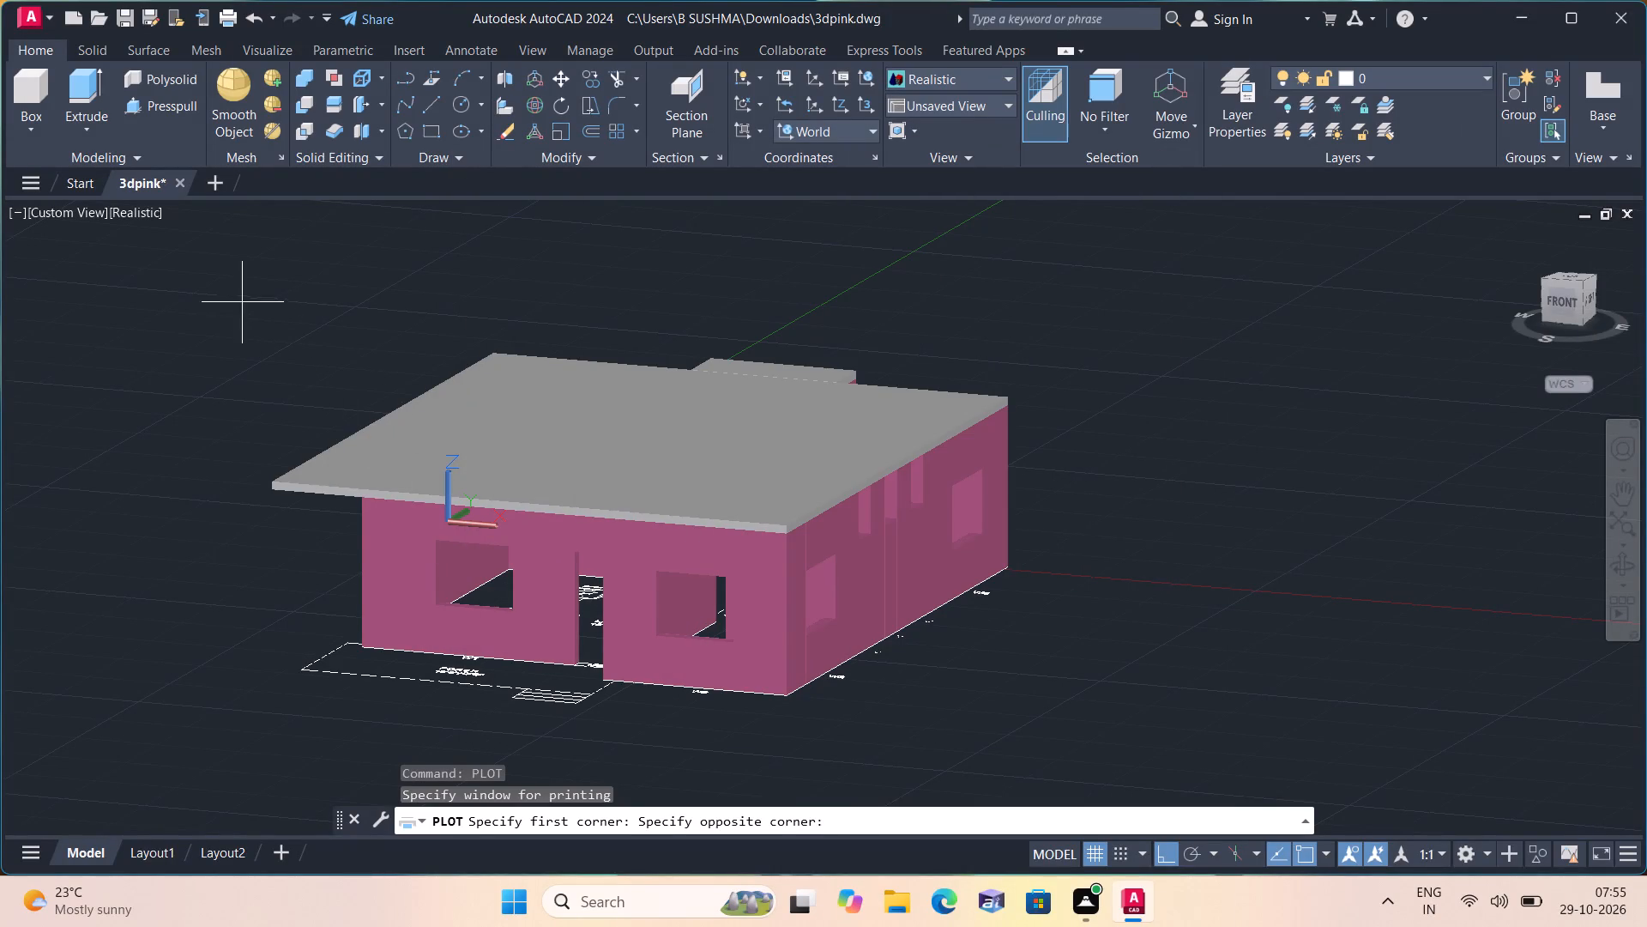
{"action": "left_click", "coordinate": [1135, 746]}
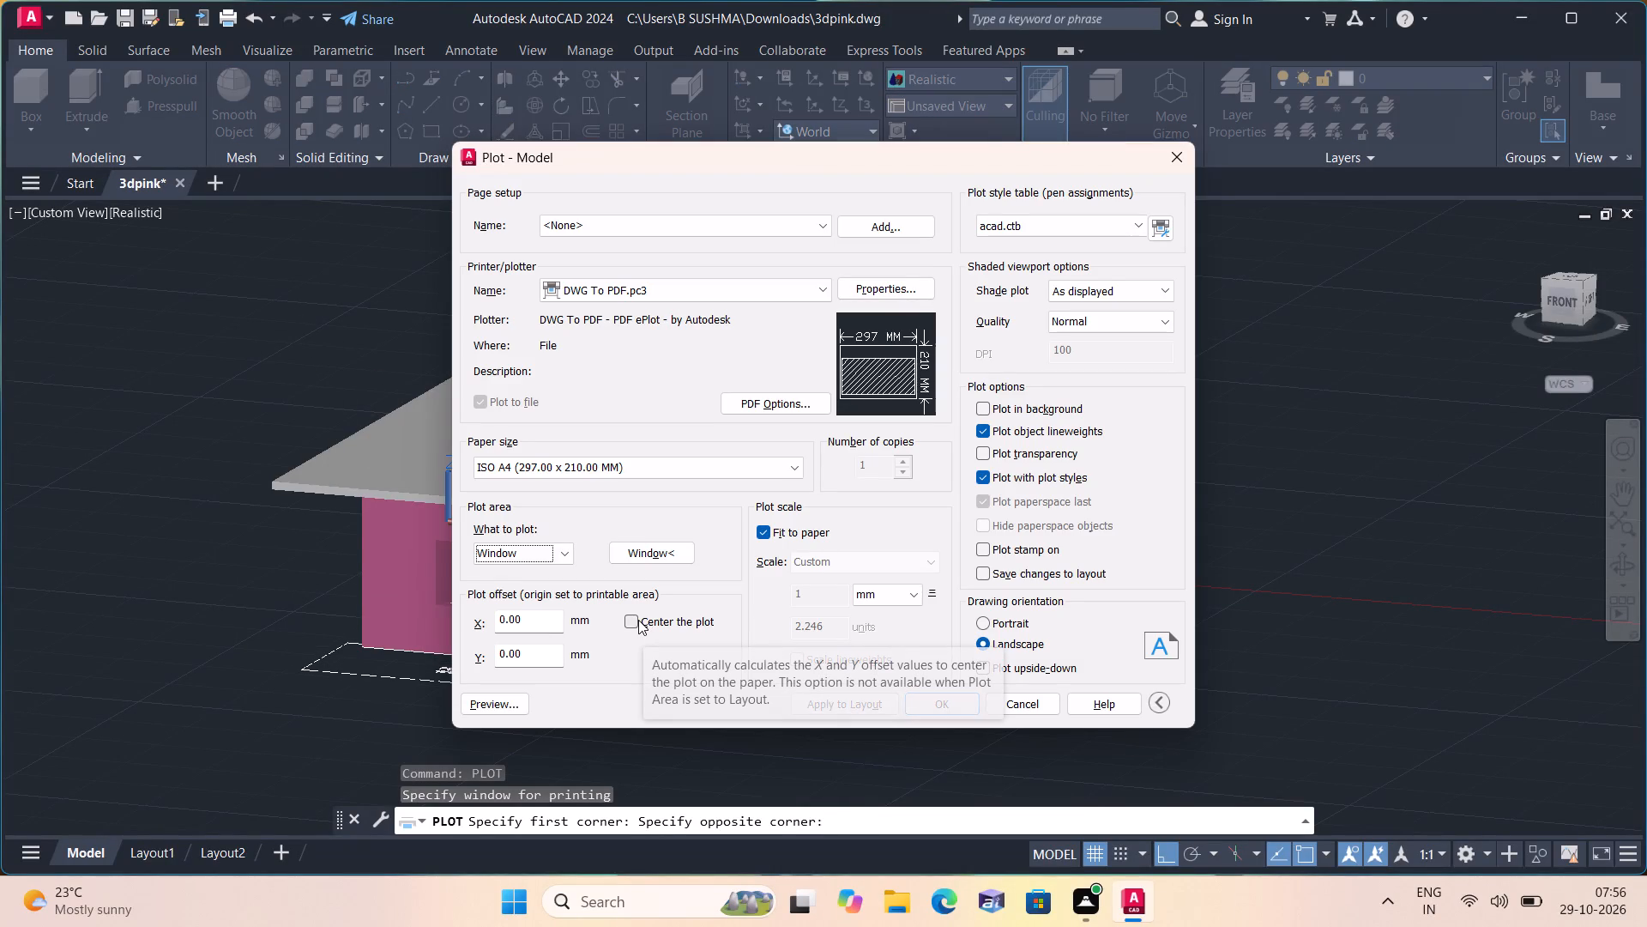
{"action": "left_click", "coordinate": [638, 620]}
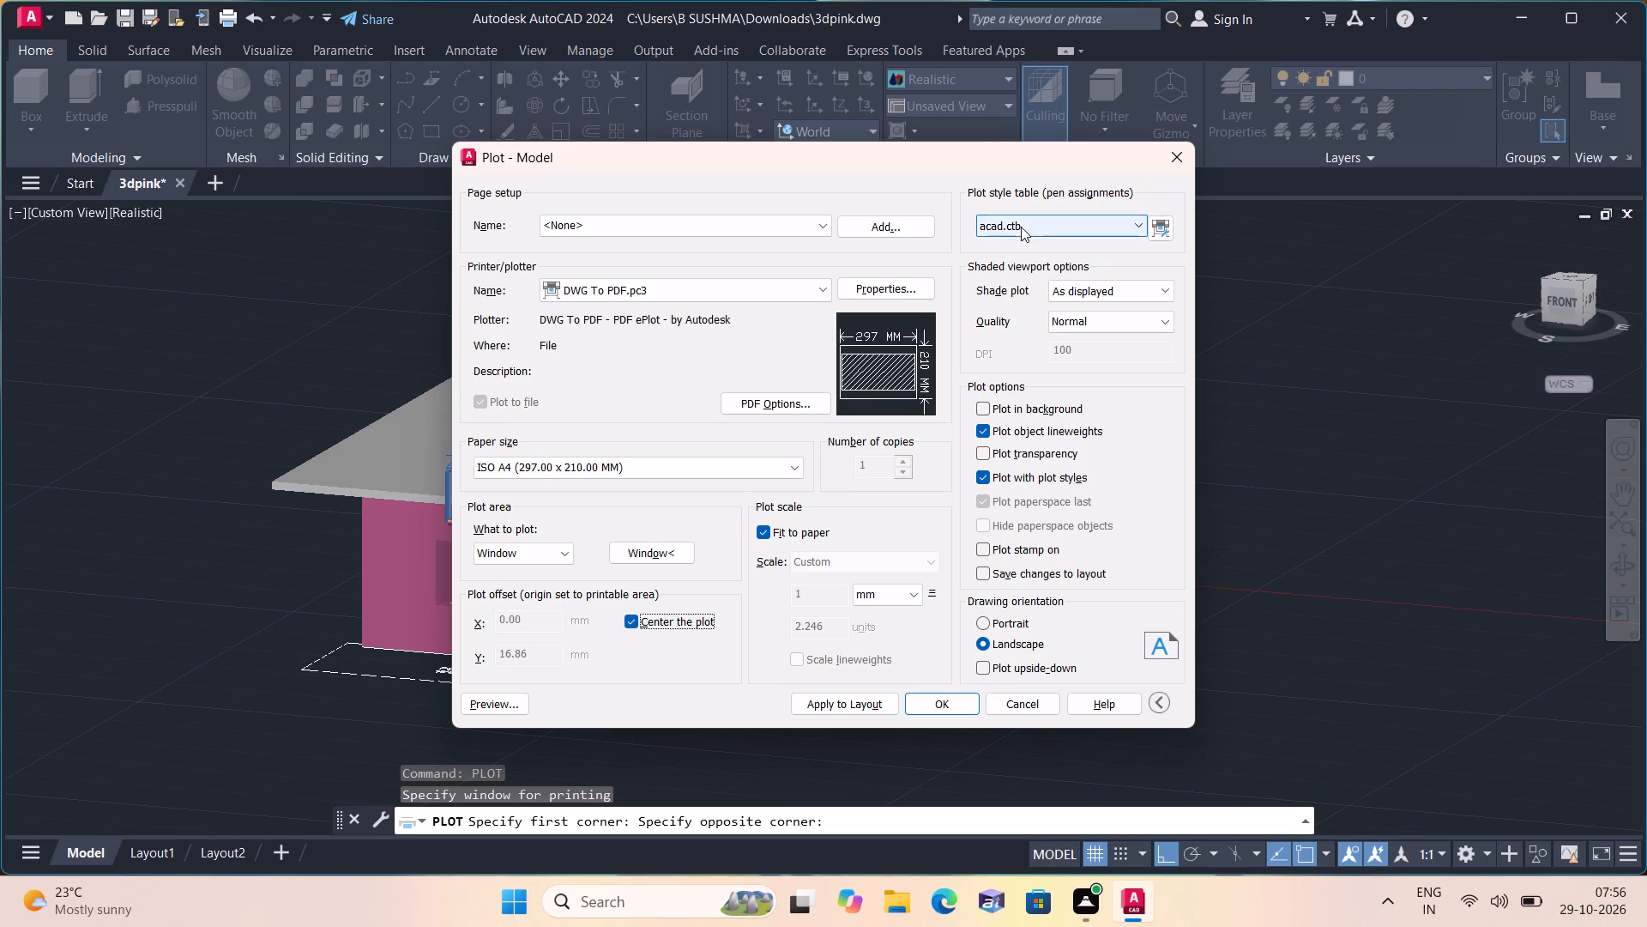
{"action": "left_click", "coordinate": [500, 703]}
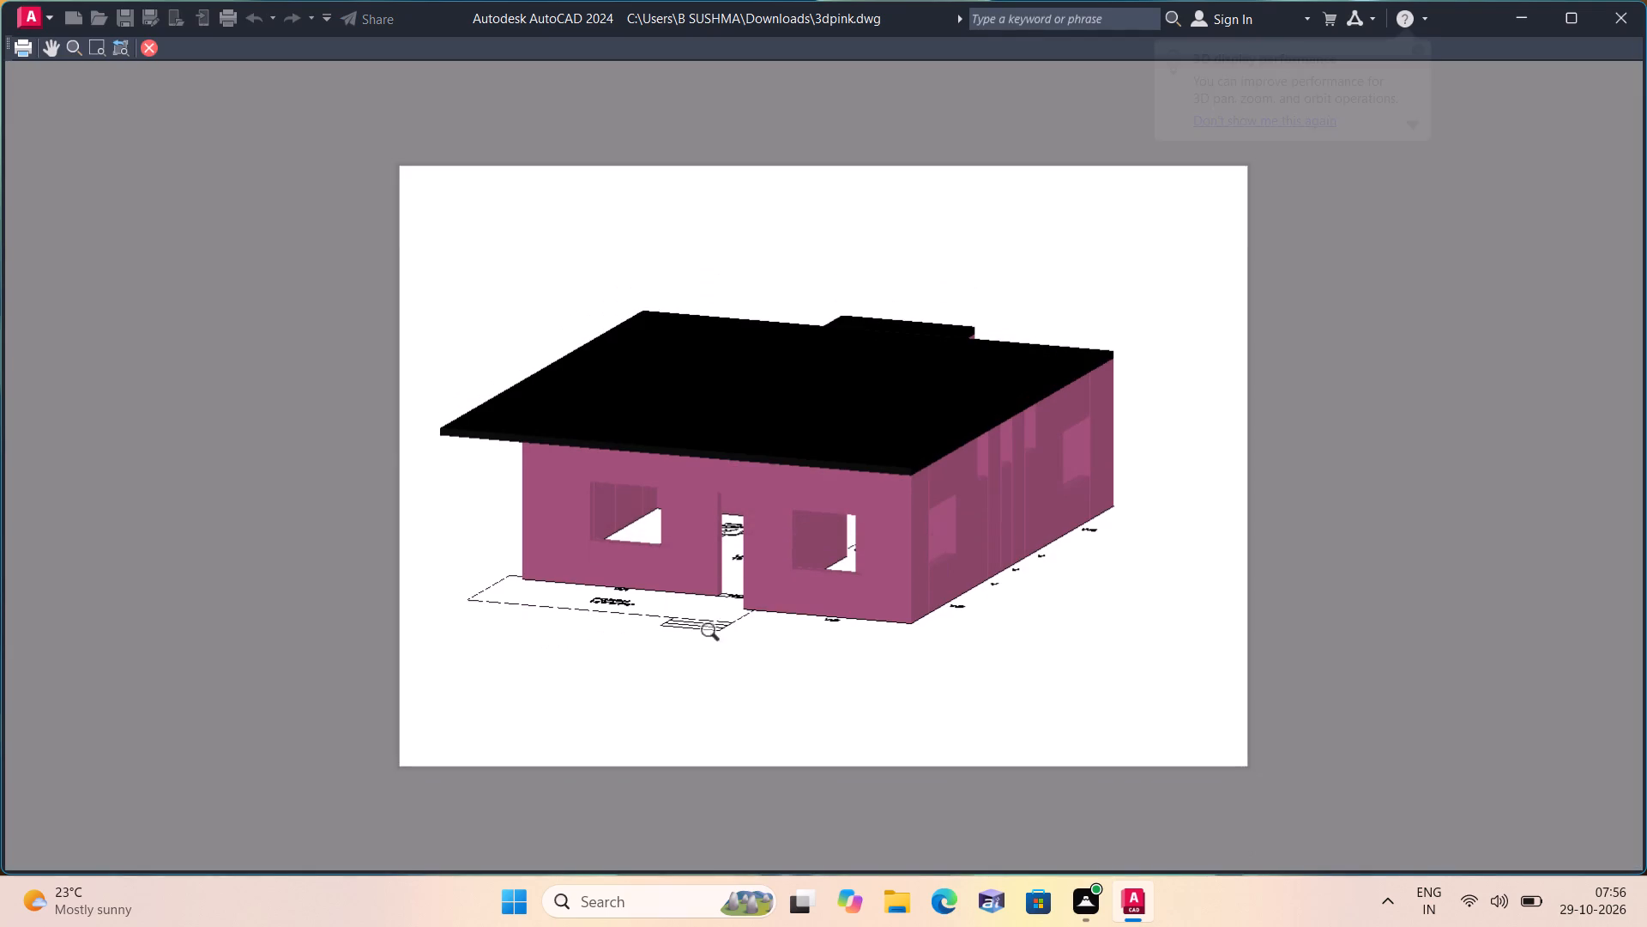
{"action": "right_click", "coordinate": [807, 627]}
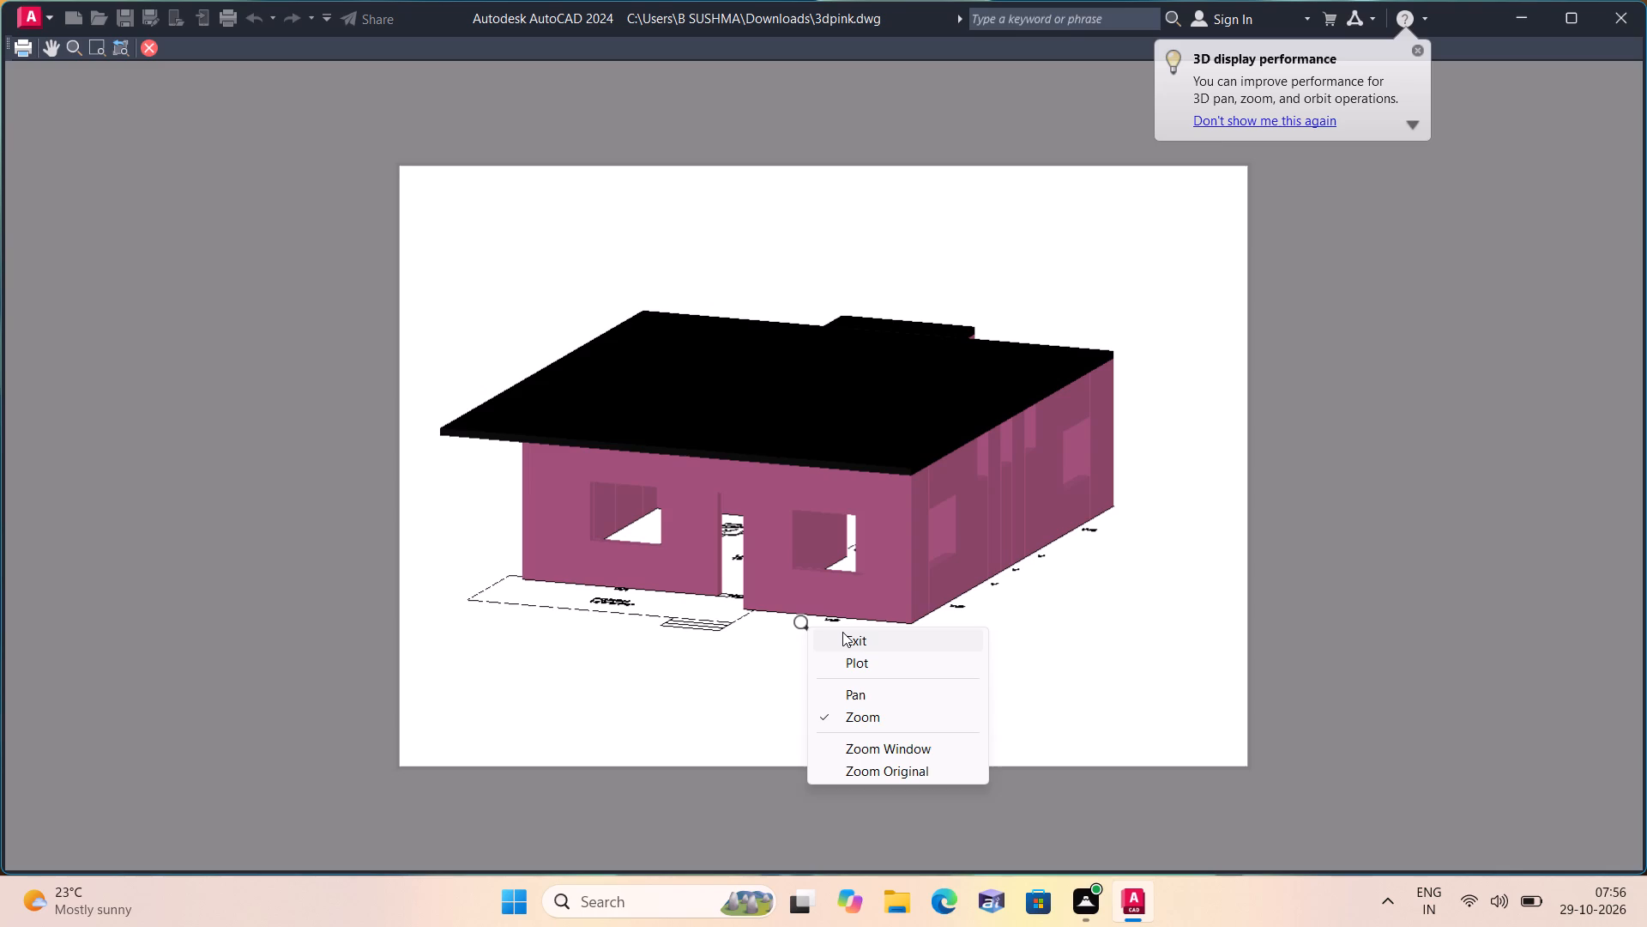
{"action": "left_click", "coordinate": [842, 632]}
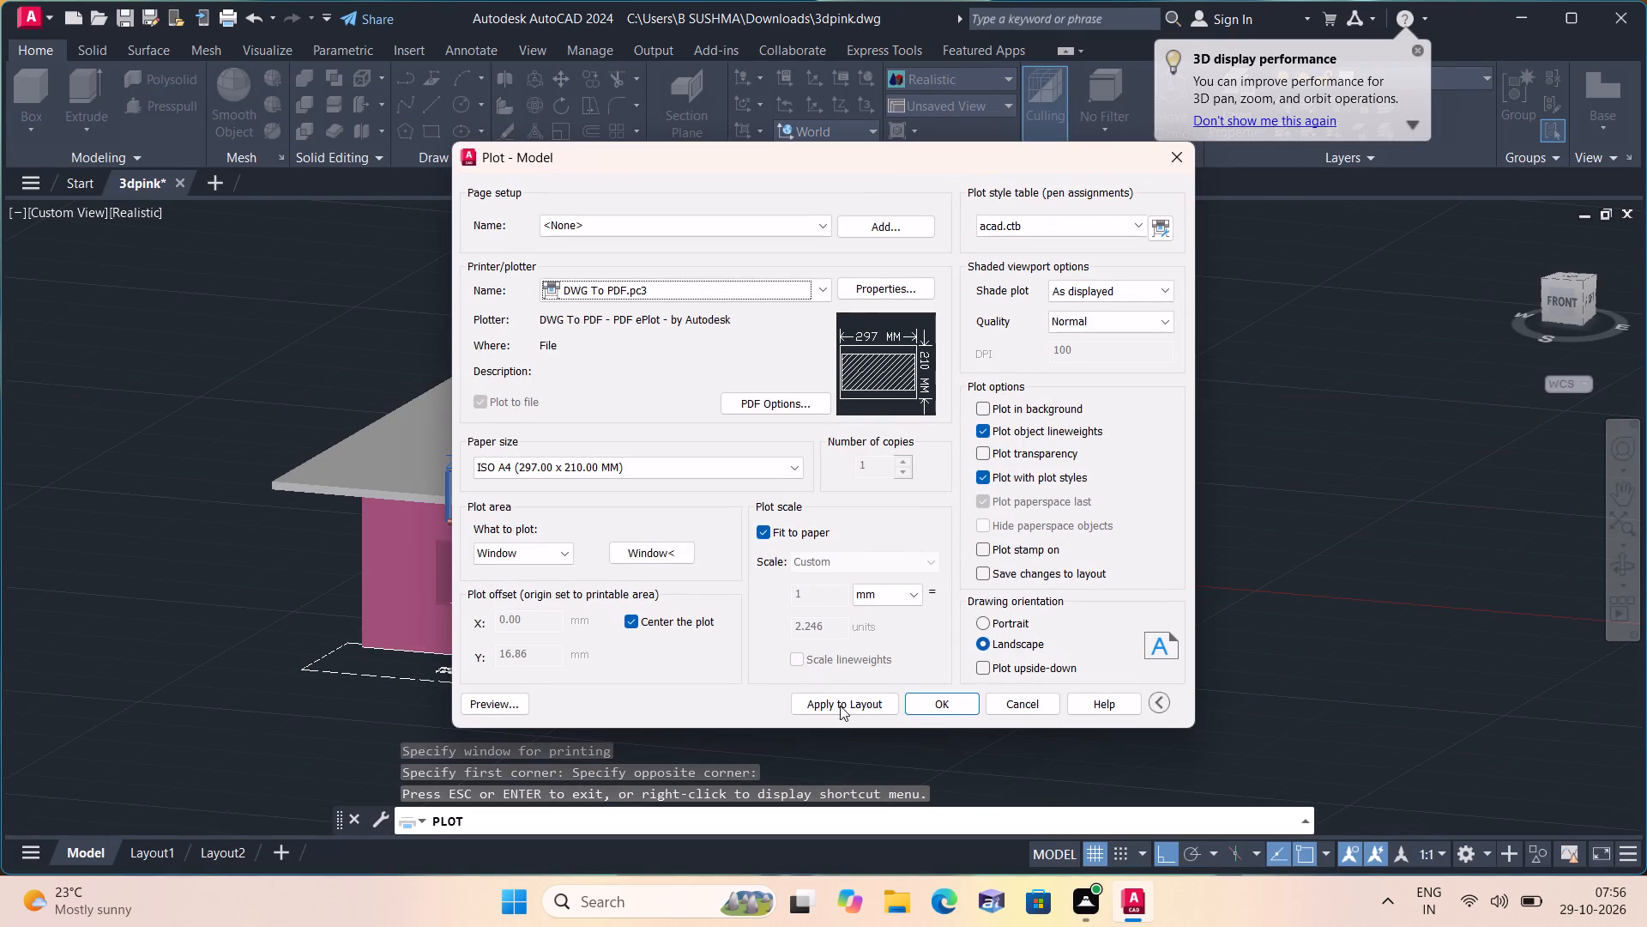
Apply the plot settings to the layout and plot the house to 3dpink-Model.pdf in the Documents folder.
{"action": "left_click", "coordinate": [836, 699]}
{"action": "left_click", "coordinate": [937, 707]}
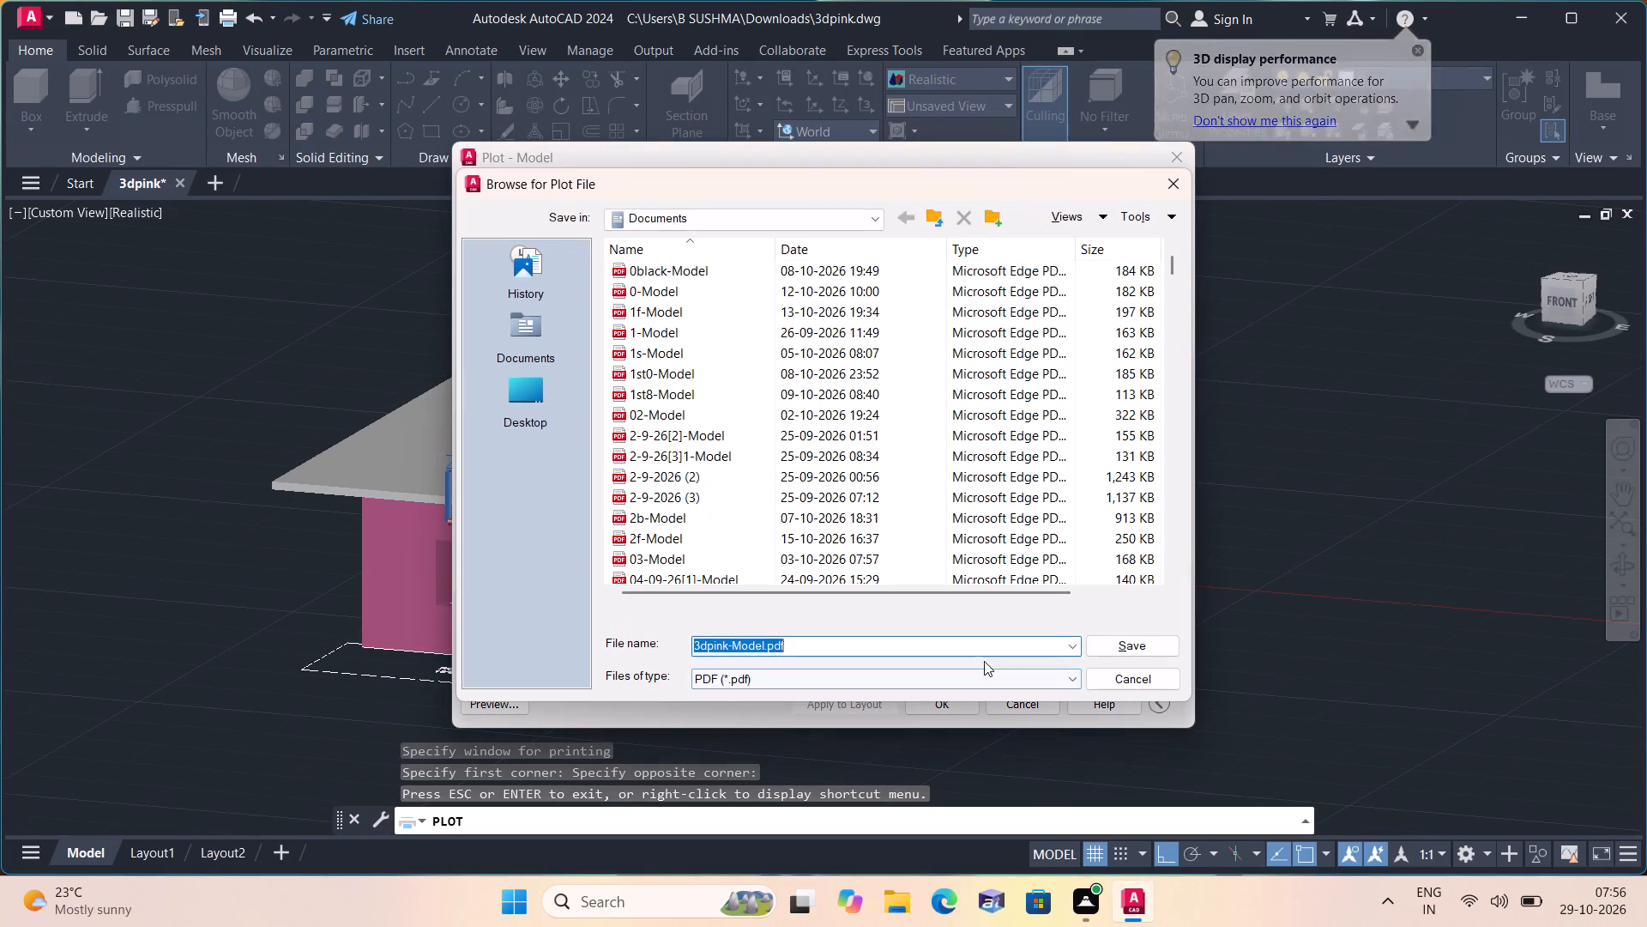
{"action": "left_click", "coordinate": [1141, 643]}
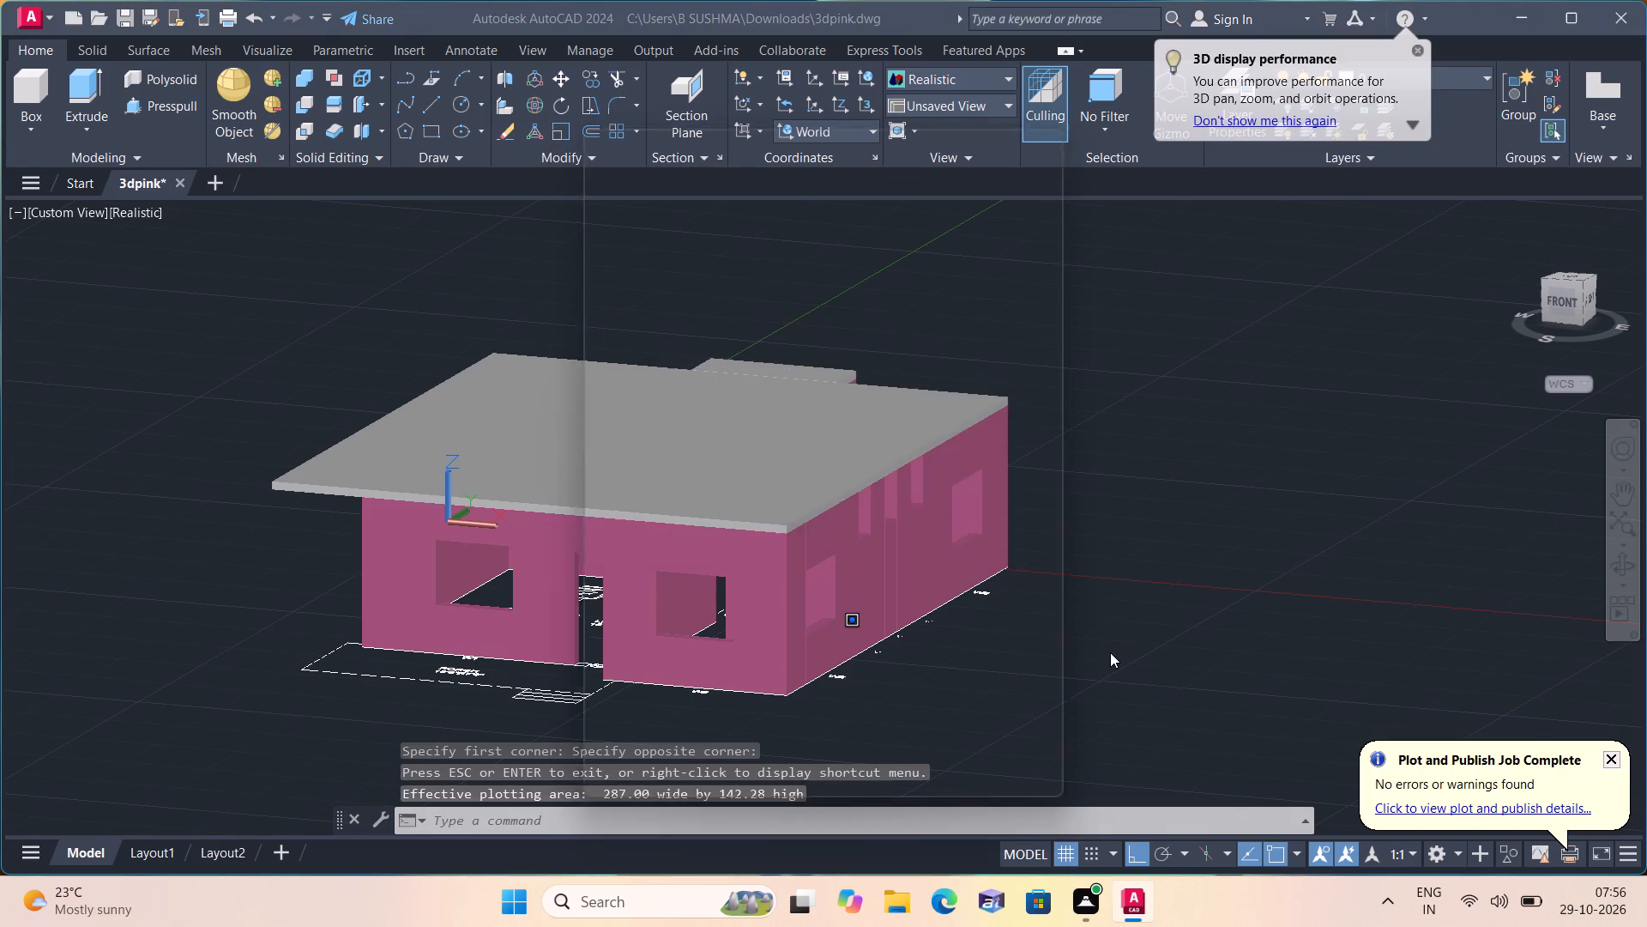
{"action": "left_click", "coordinate": [1234, 546]}
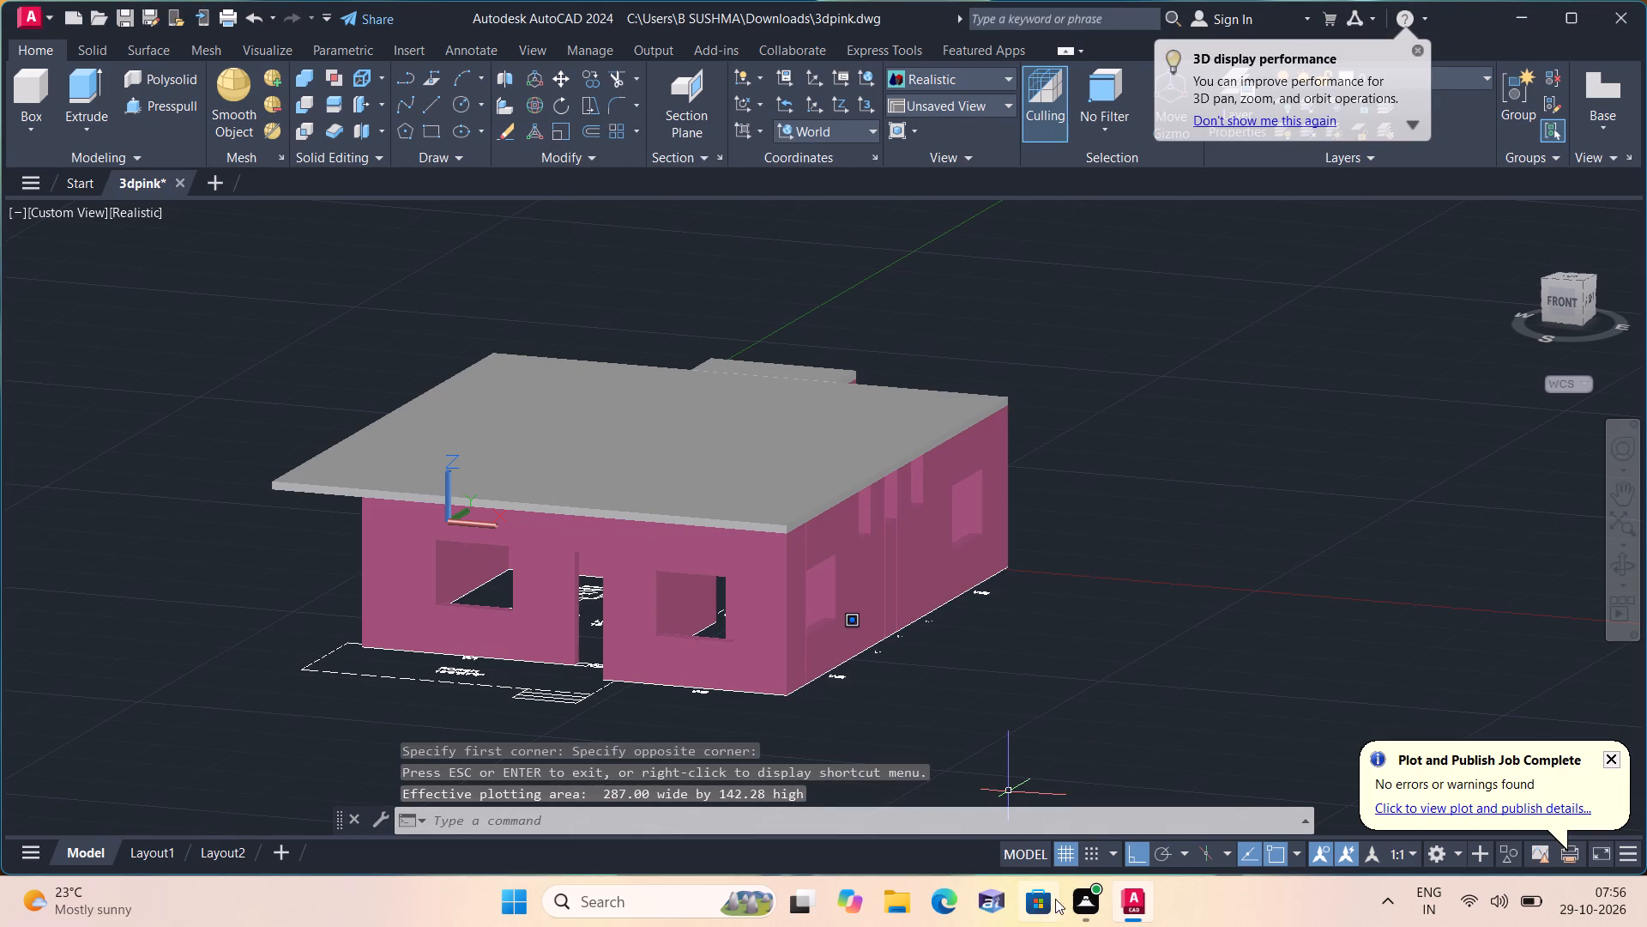